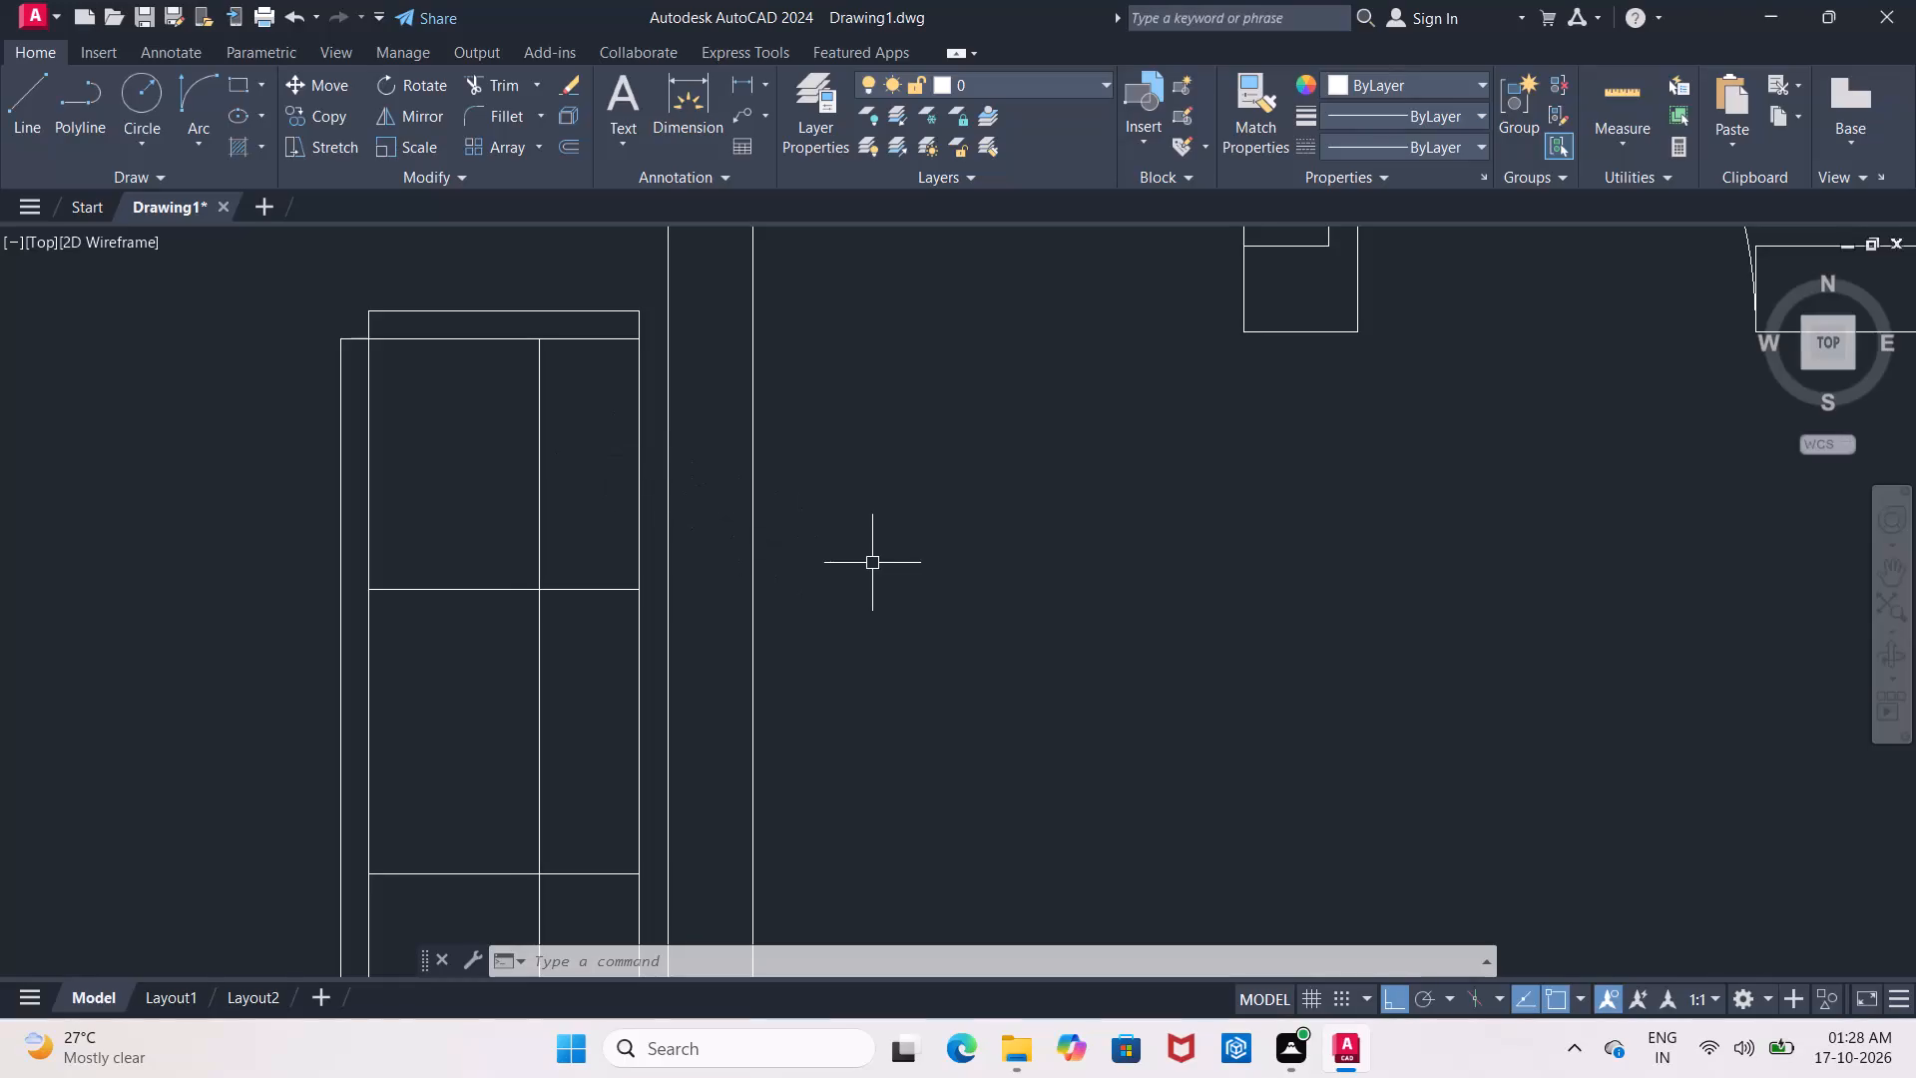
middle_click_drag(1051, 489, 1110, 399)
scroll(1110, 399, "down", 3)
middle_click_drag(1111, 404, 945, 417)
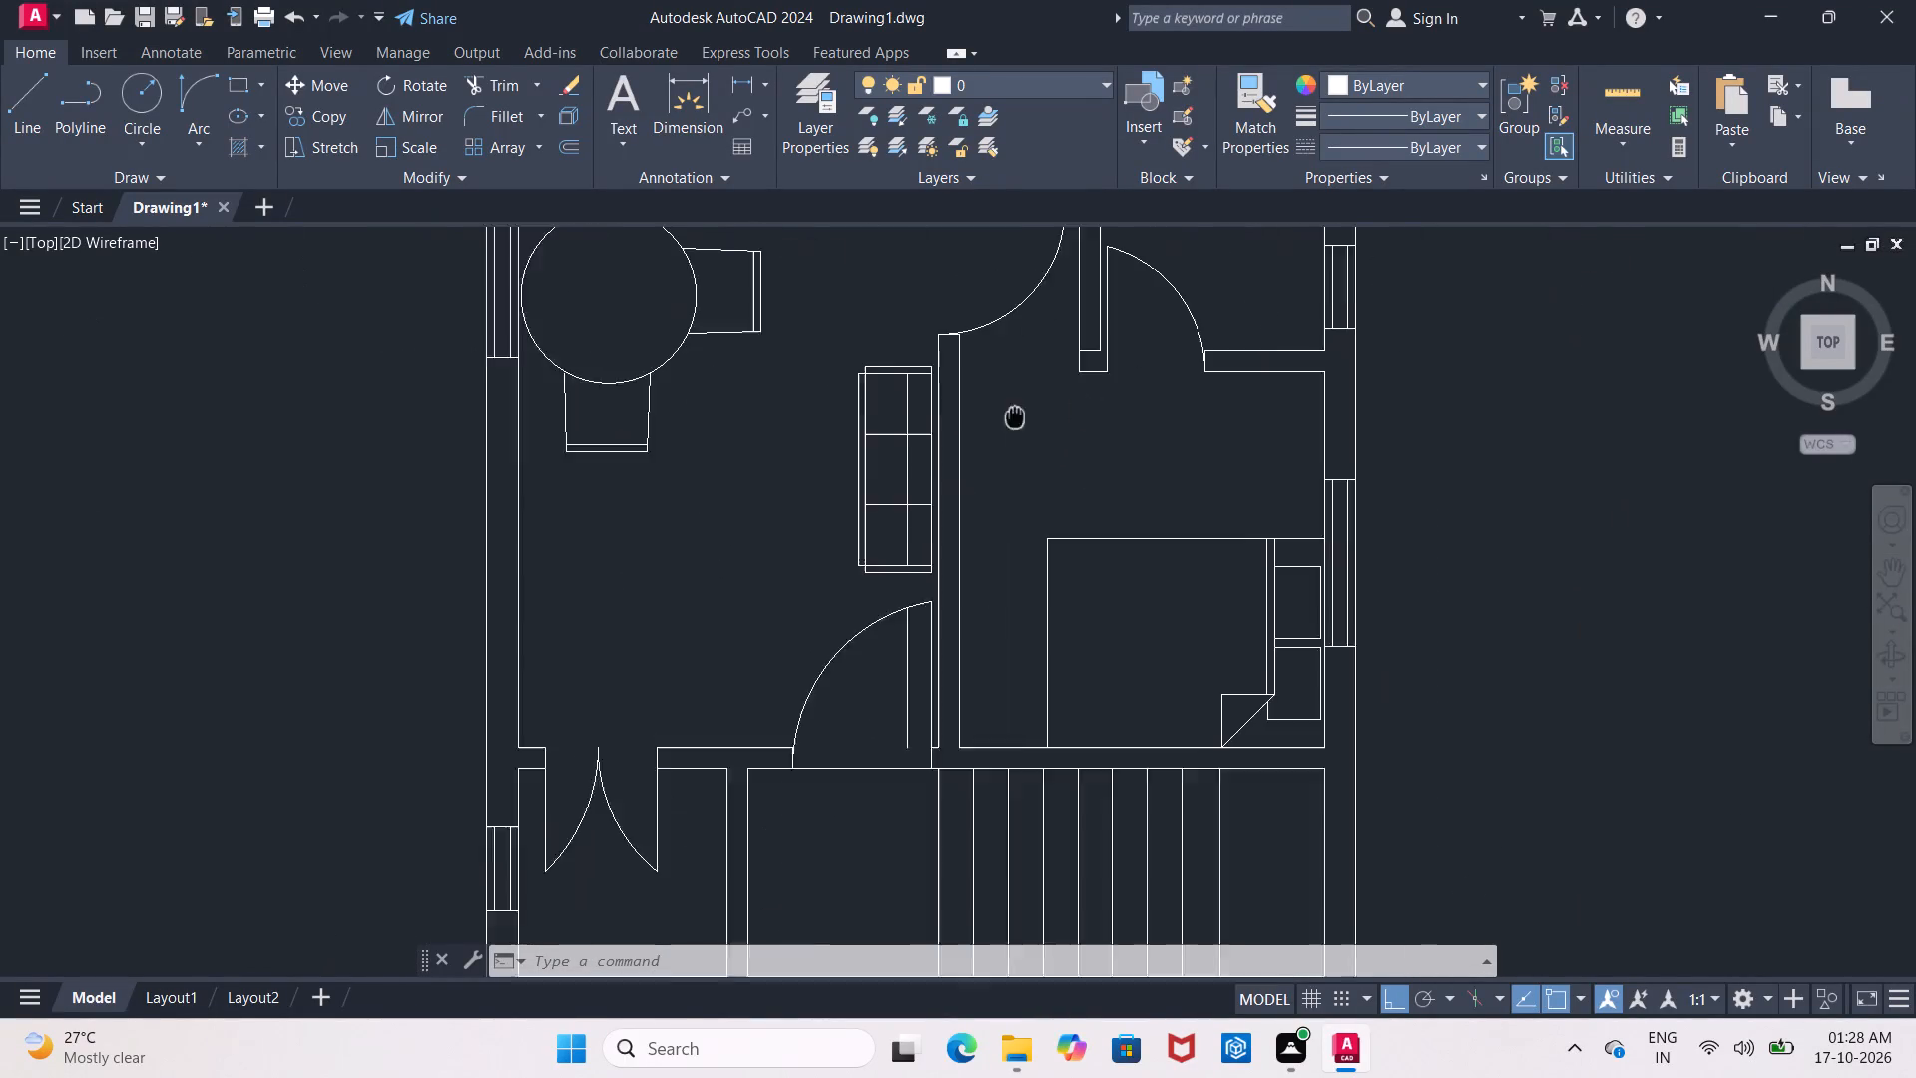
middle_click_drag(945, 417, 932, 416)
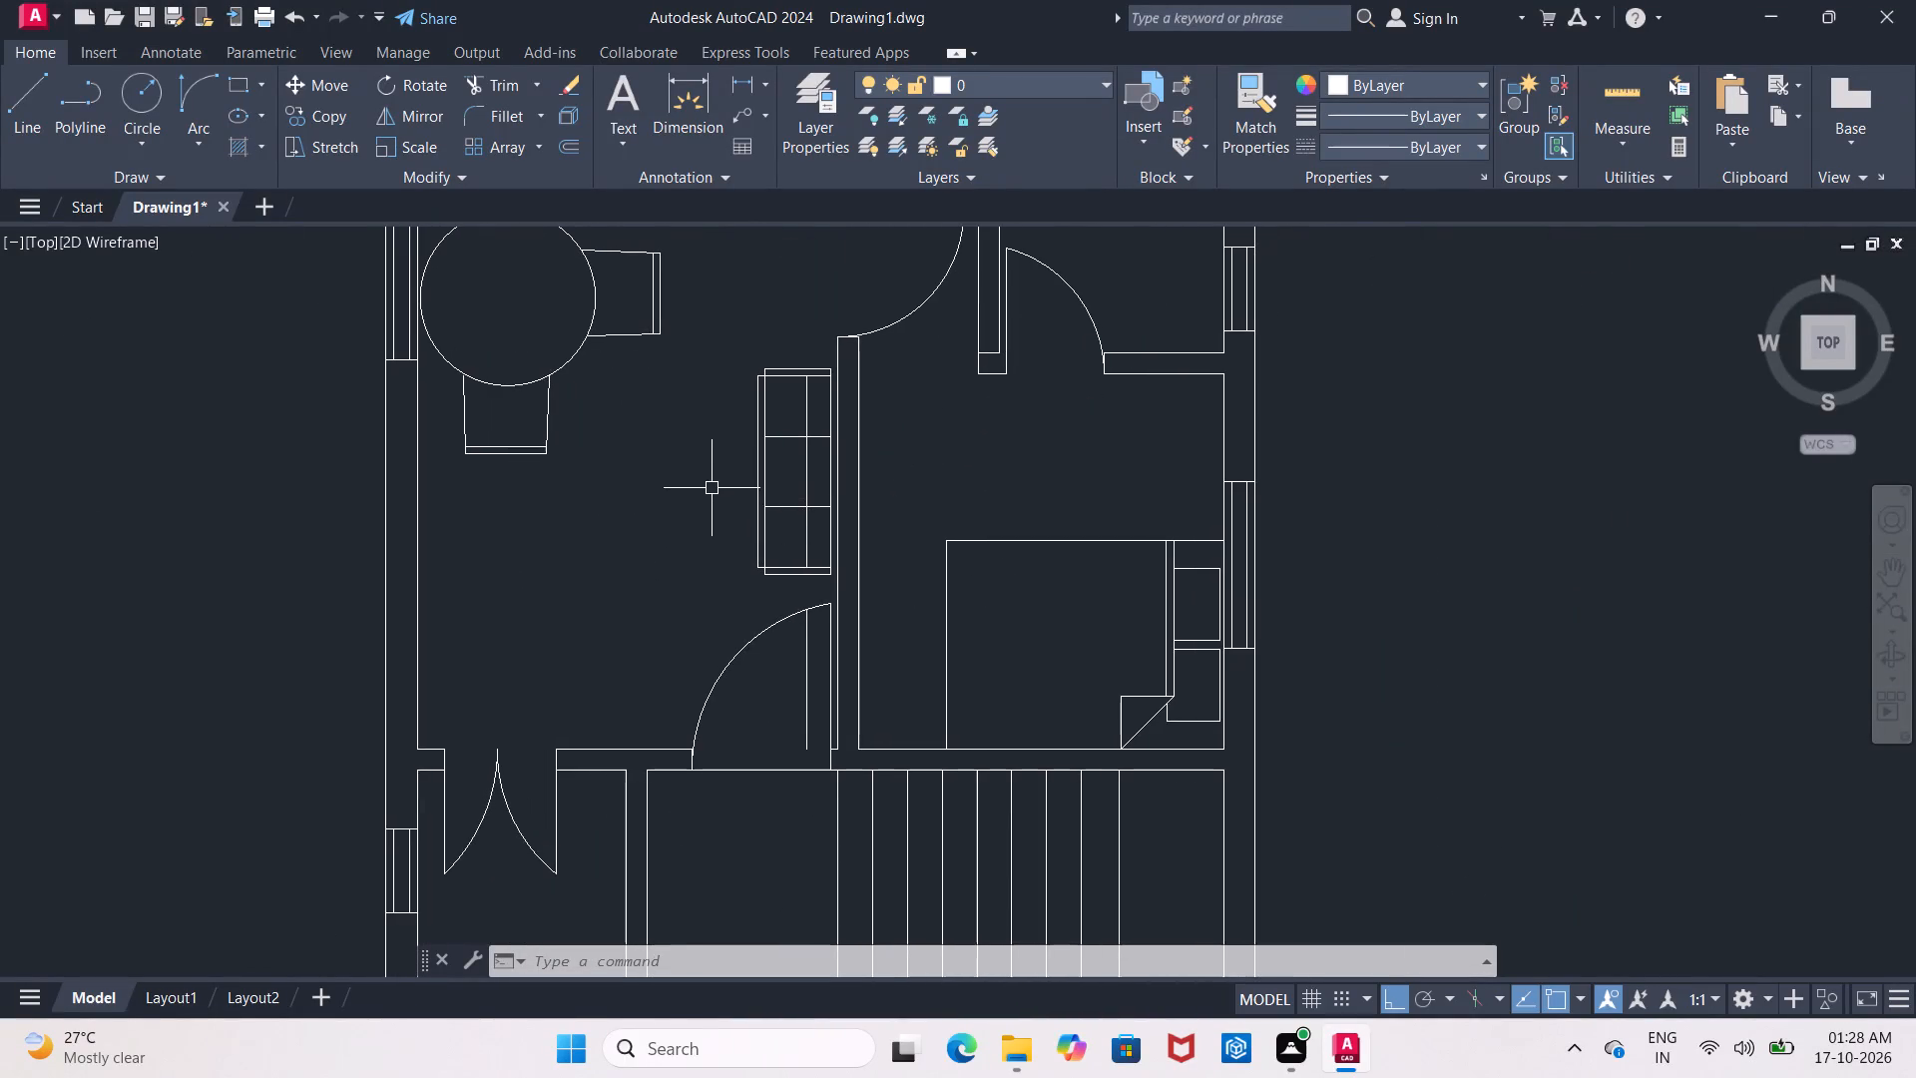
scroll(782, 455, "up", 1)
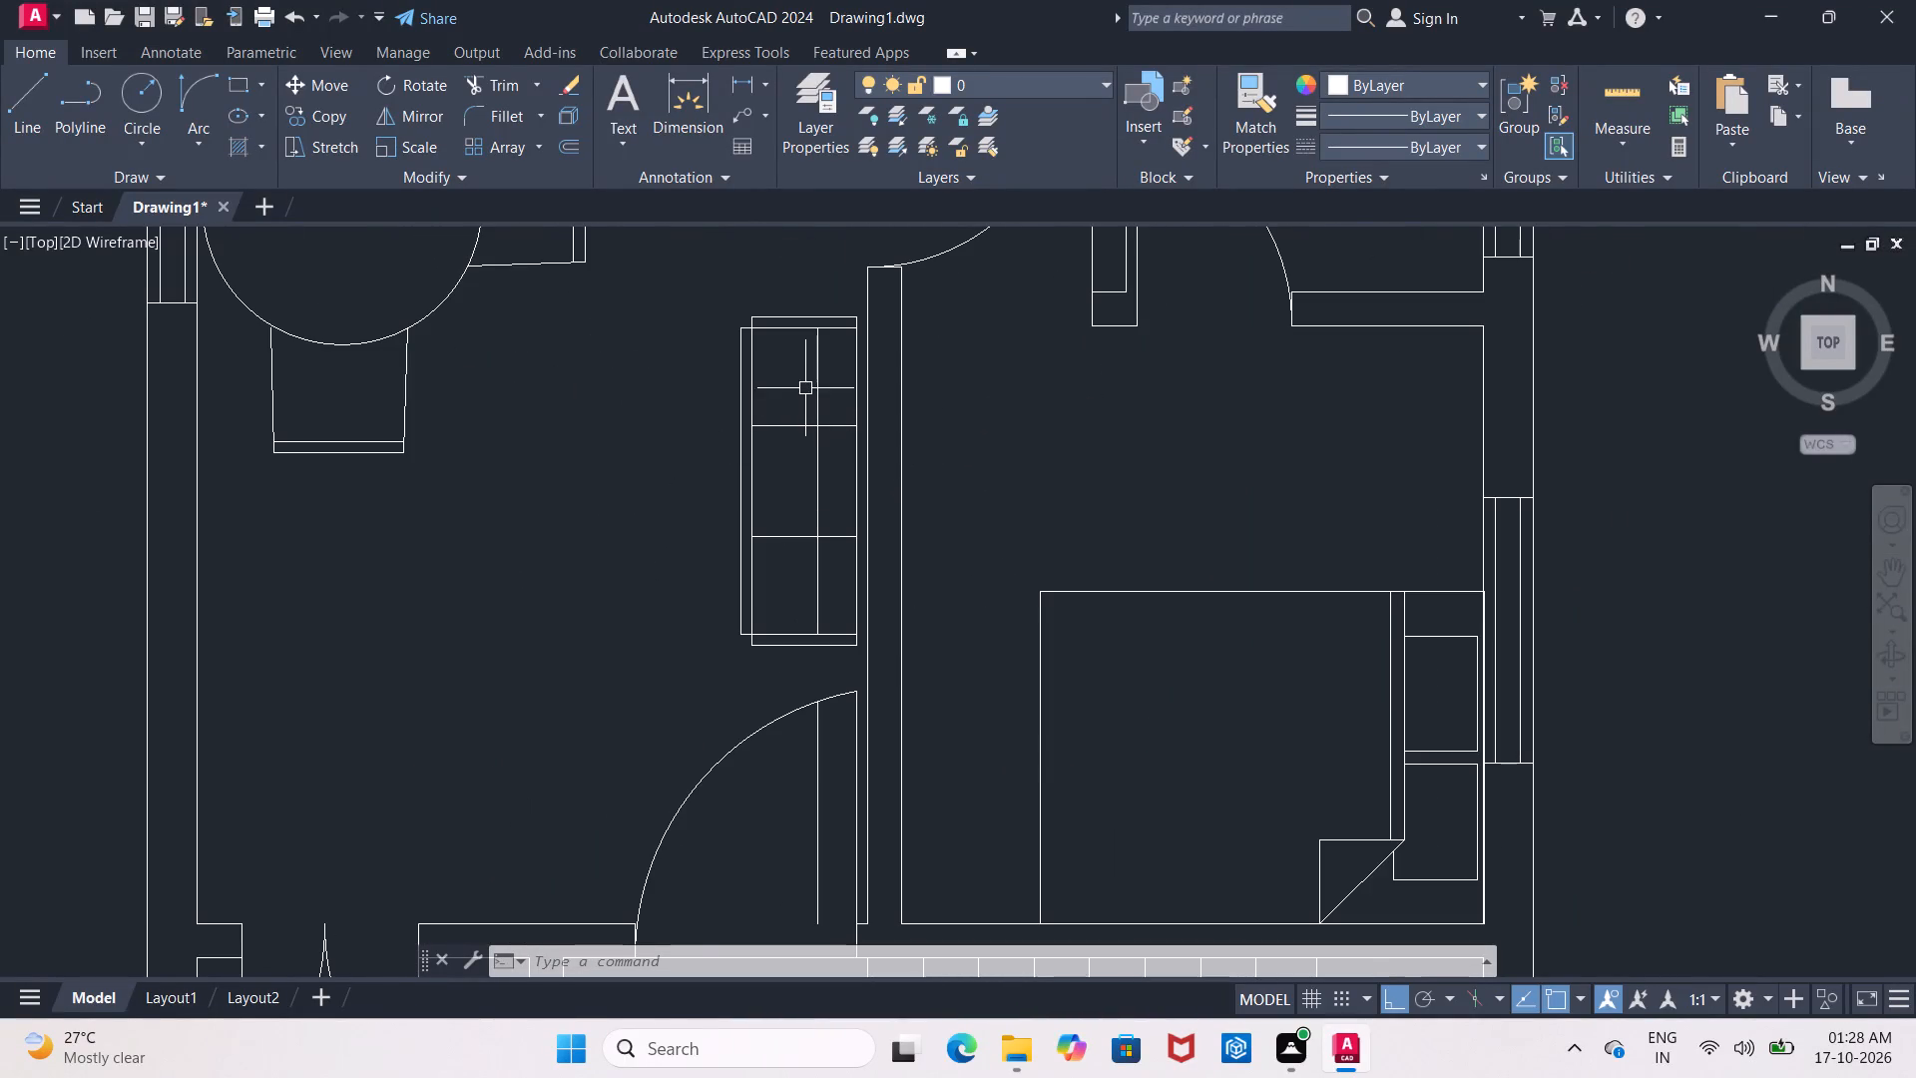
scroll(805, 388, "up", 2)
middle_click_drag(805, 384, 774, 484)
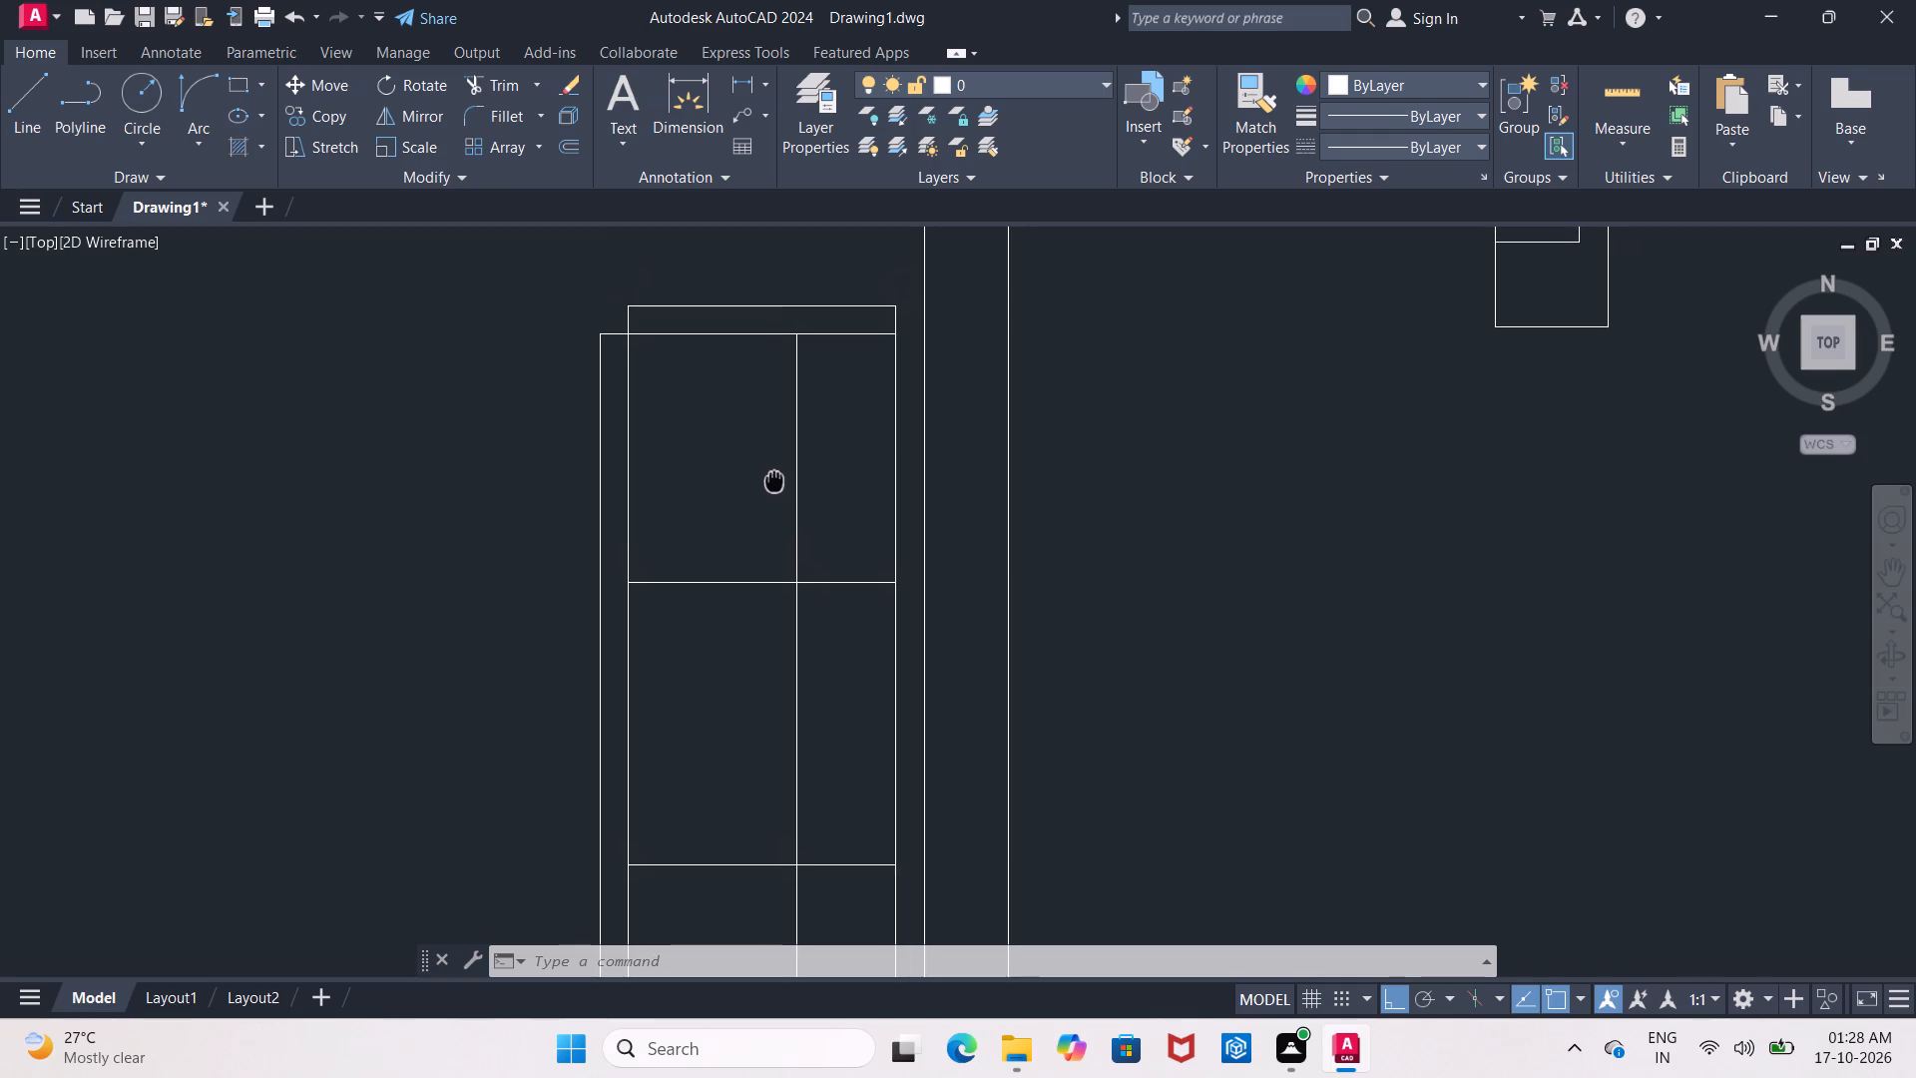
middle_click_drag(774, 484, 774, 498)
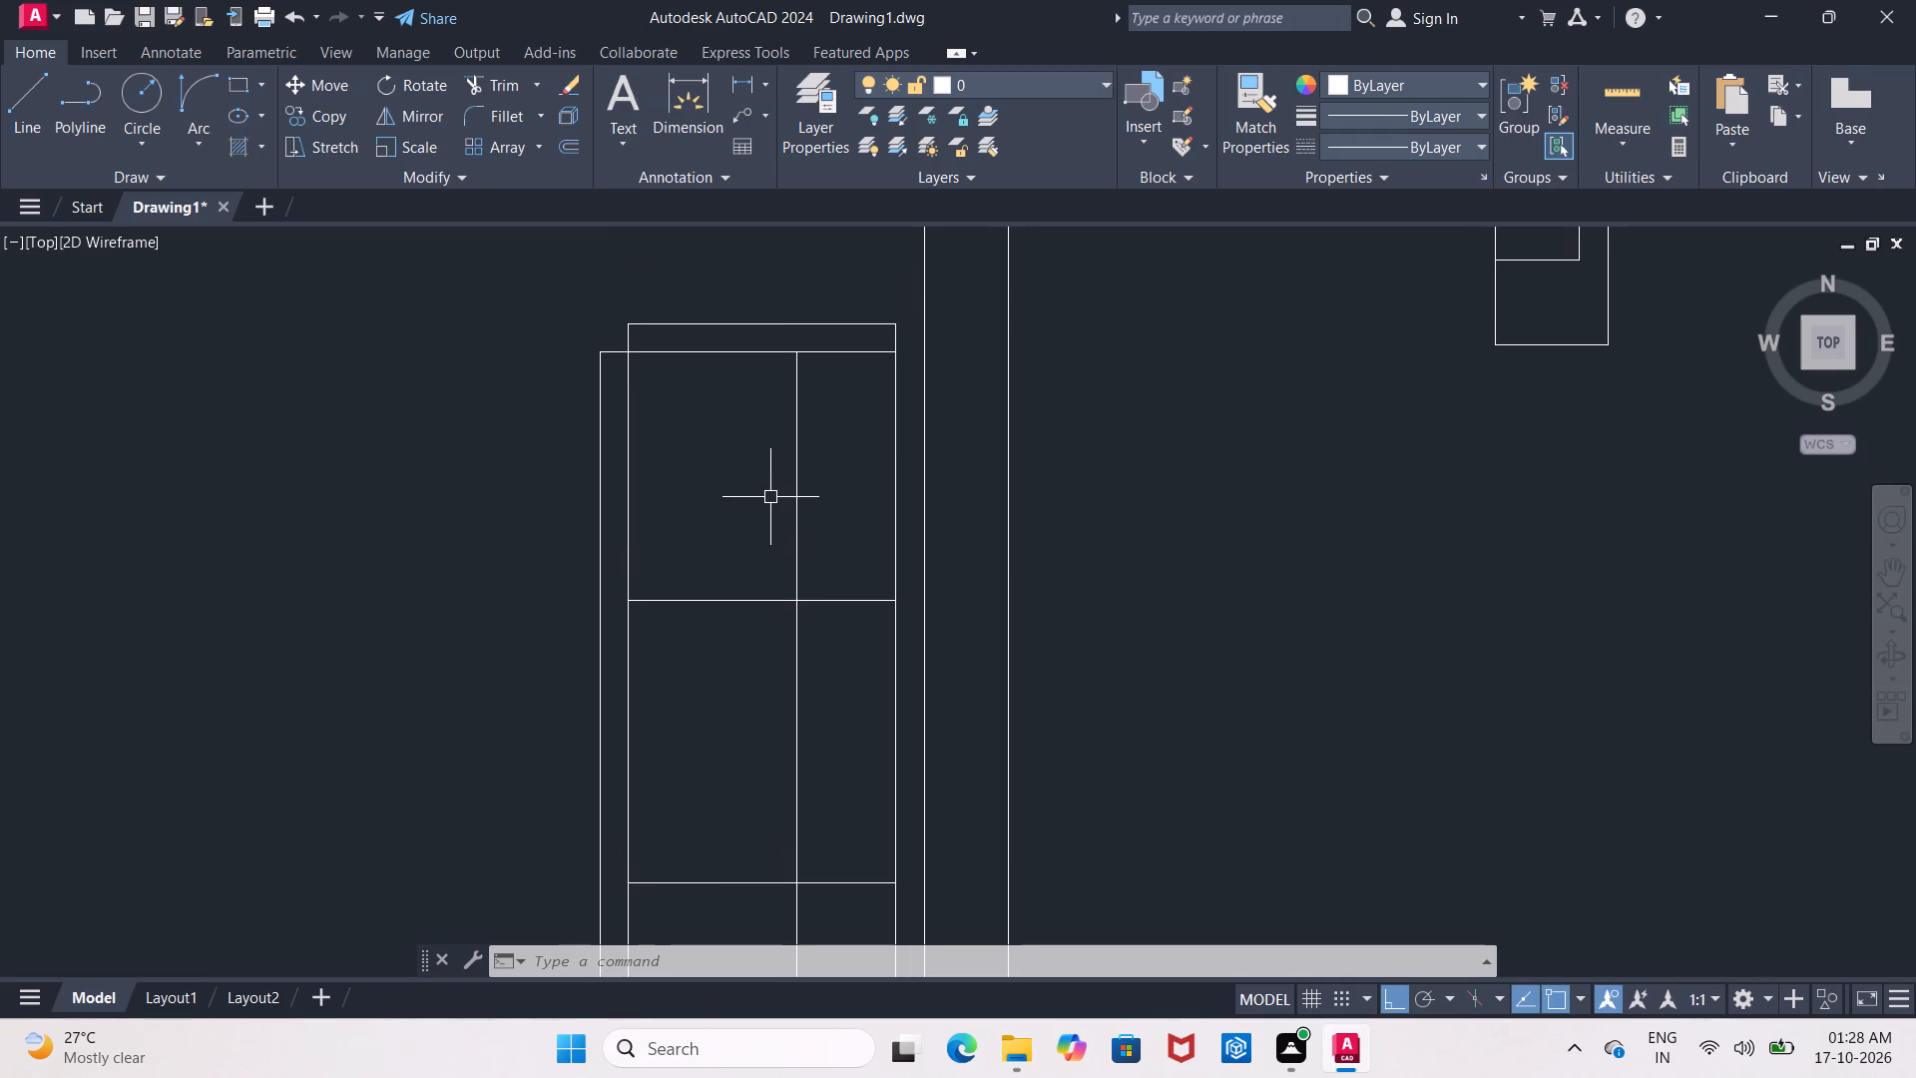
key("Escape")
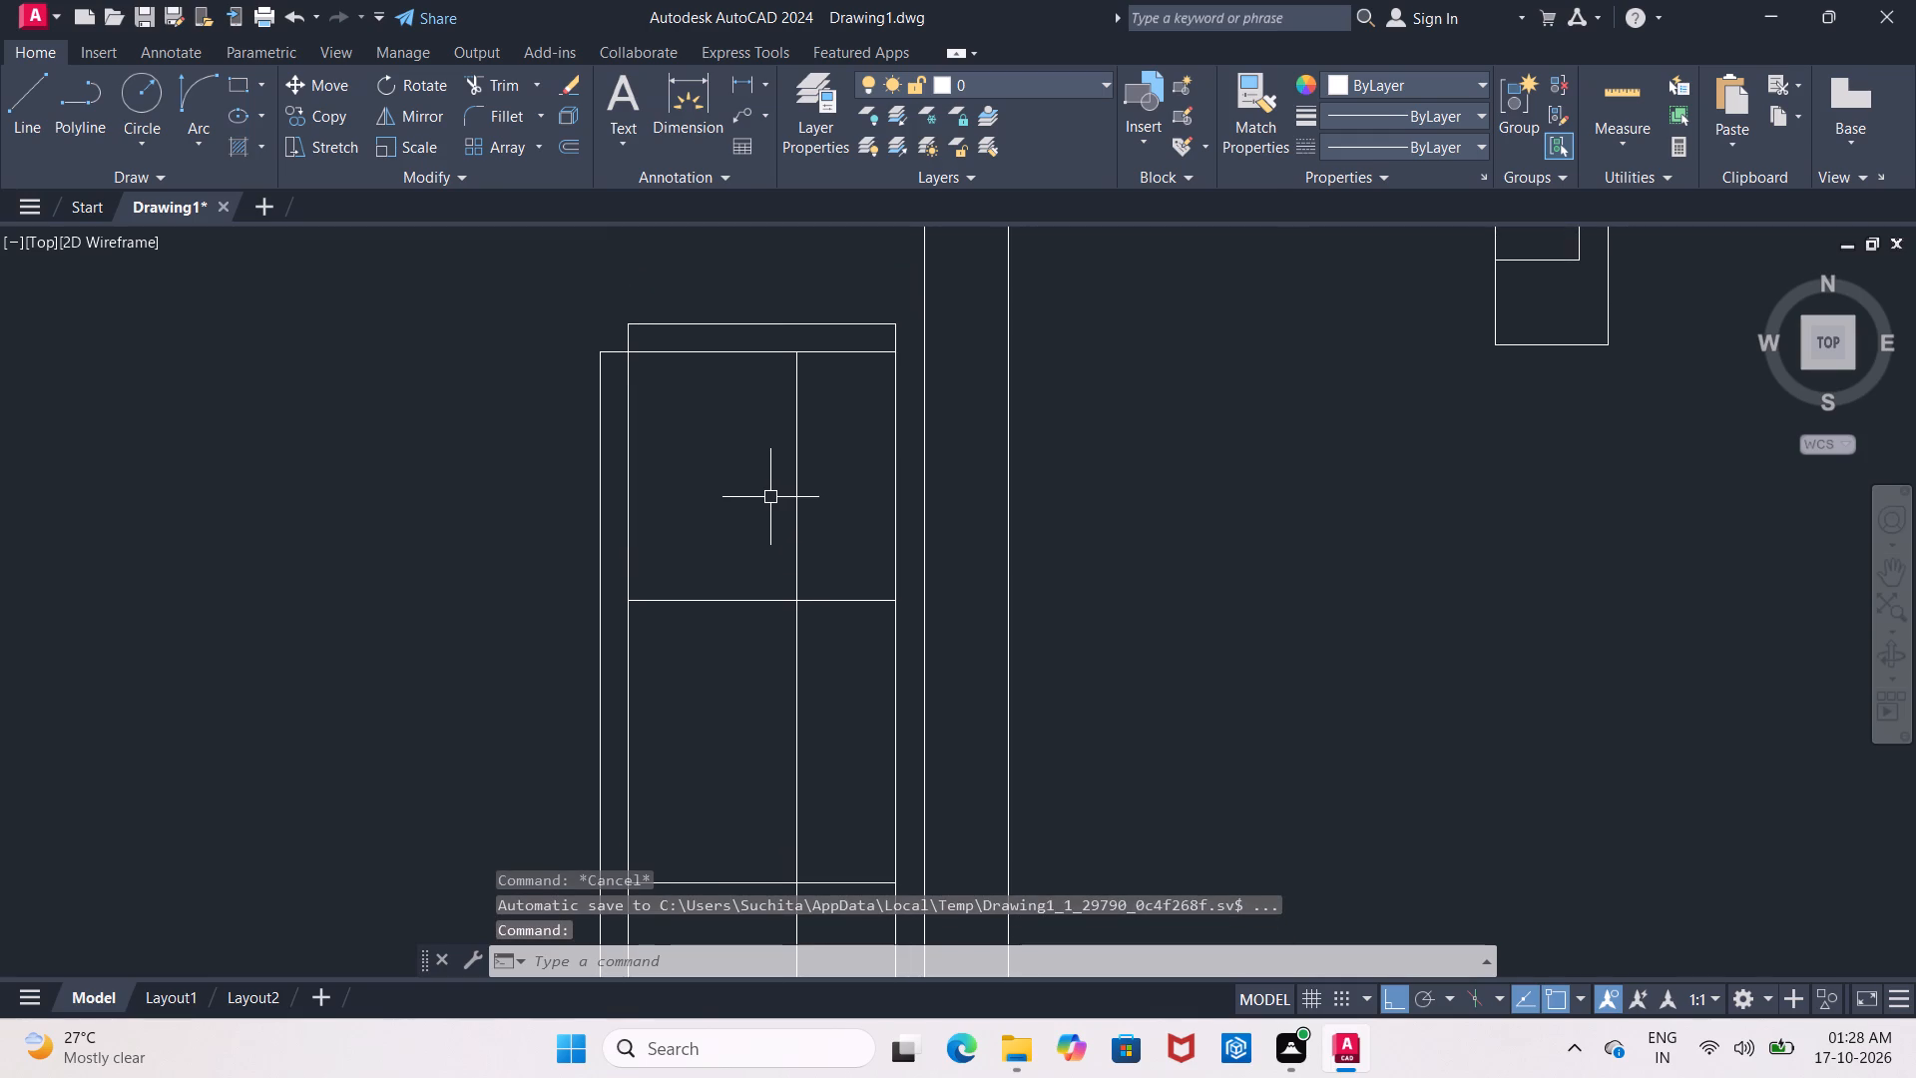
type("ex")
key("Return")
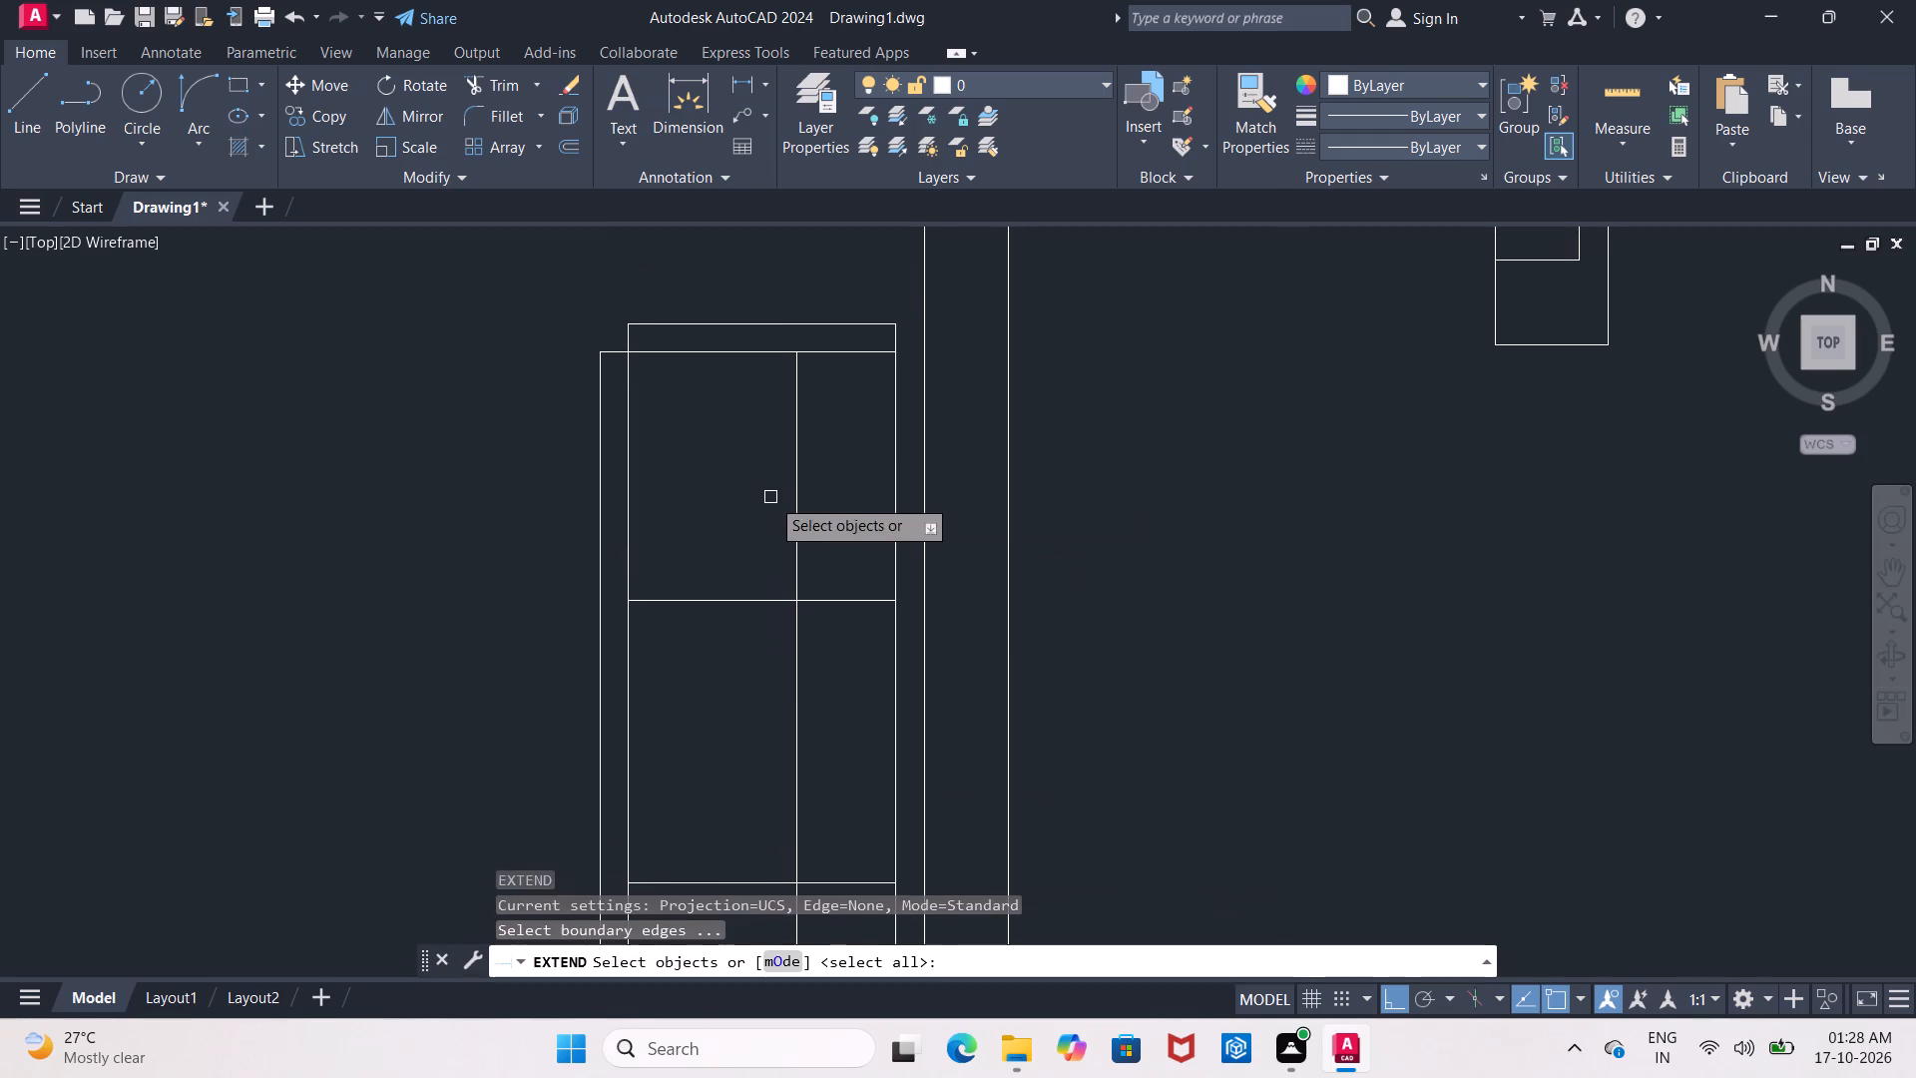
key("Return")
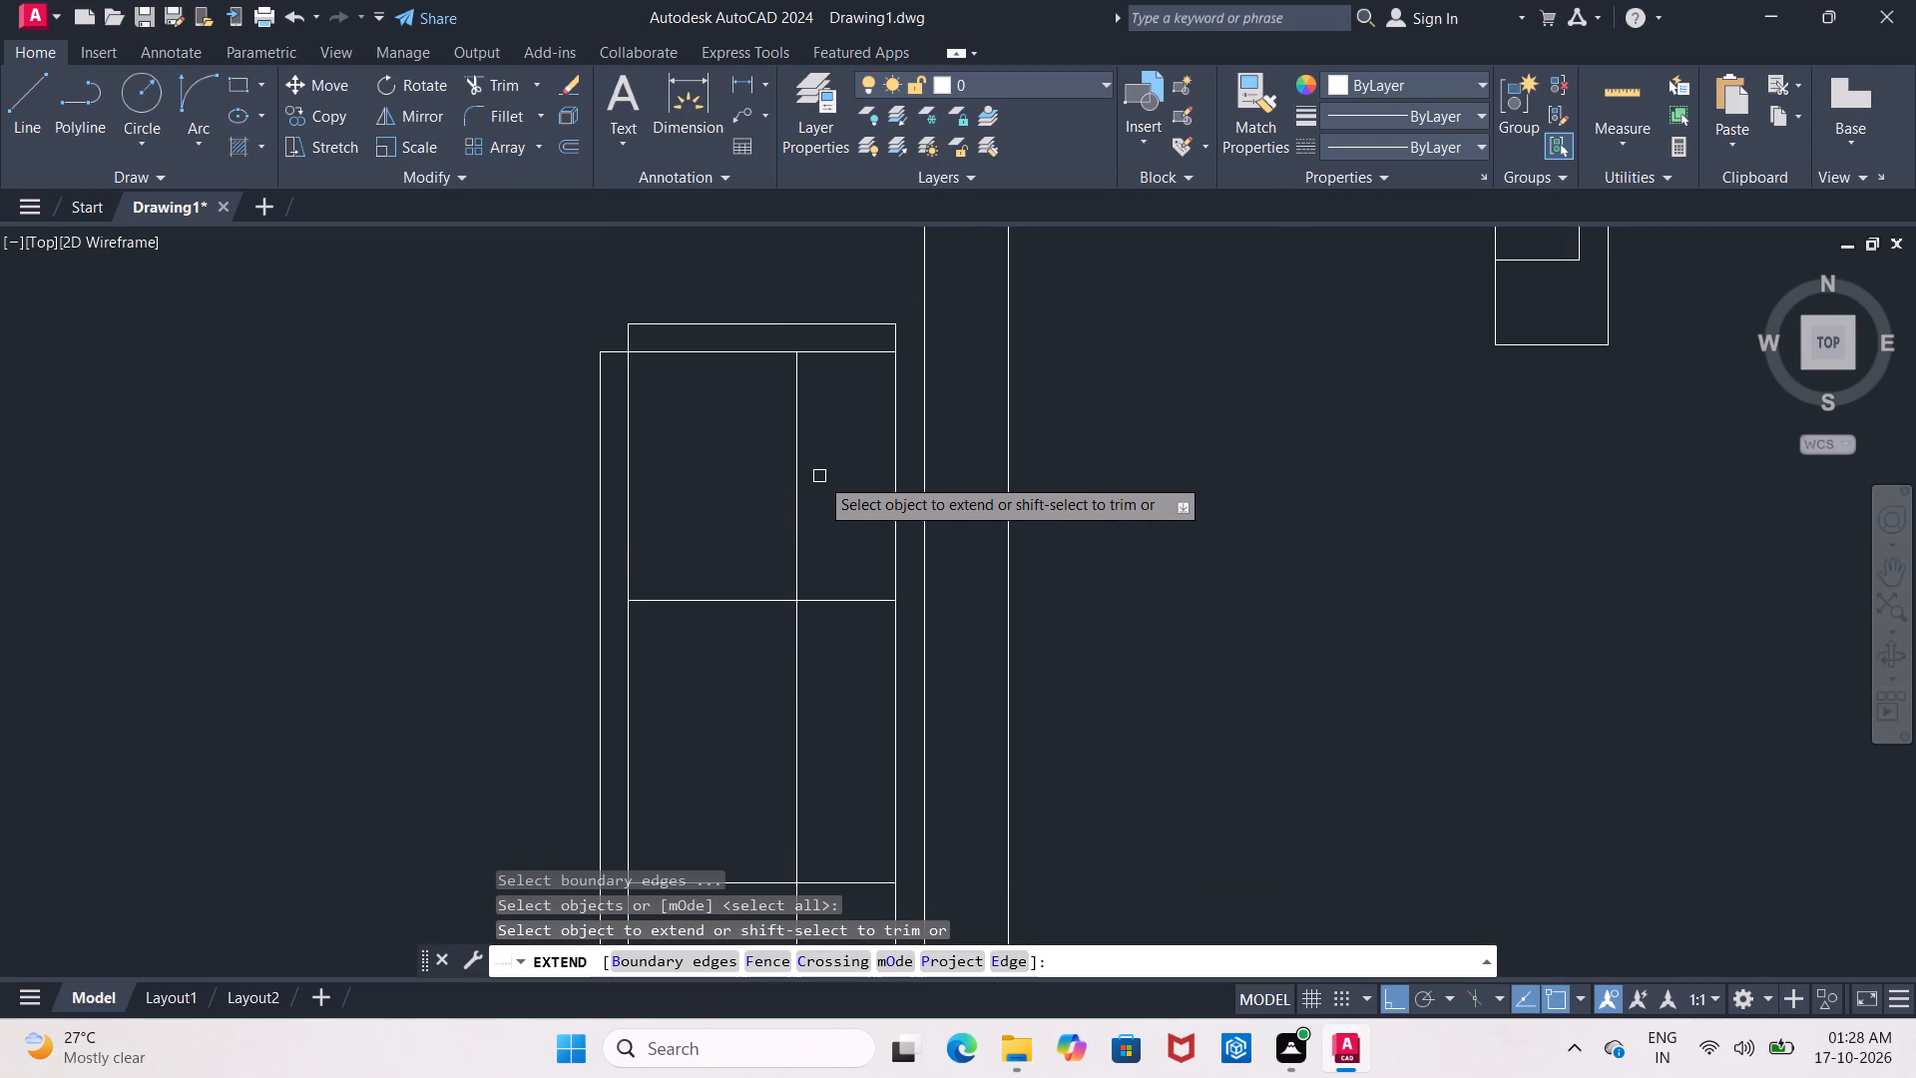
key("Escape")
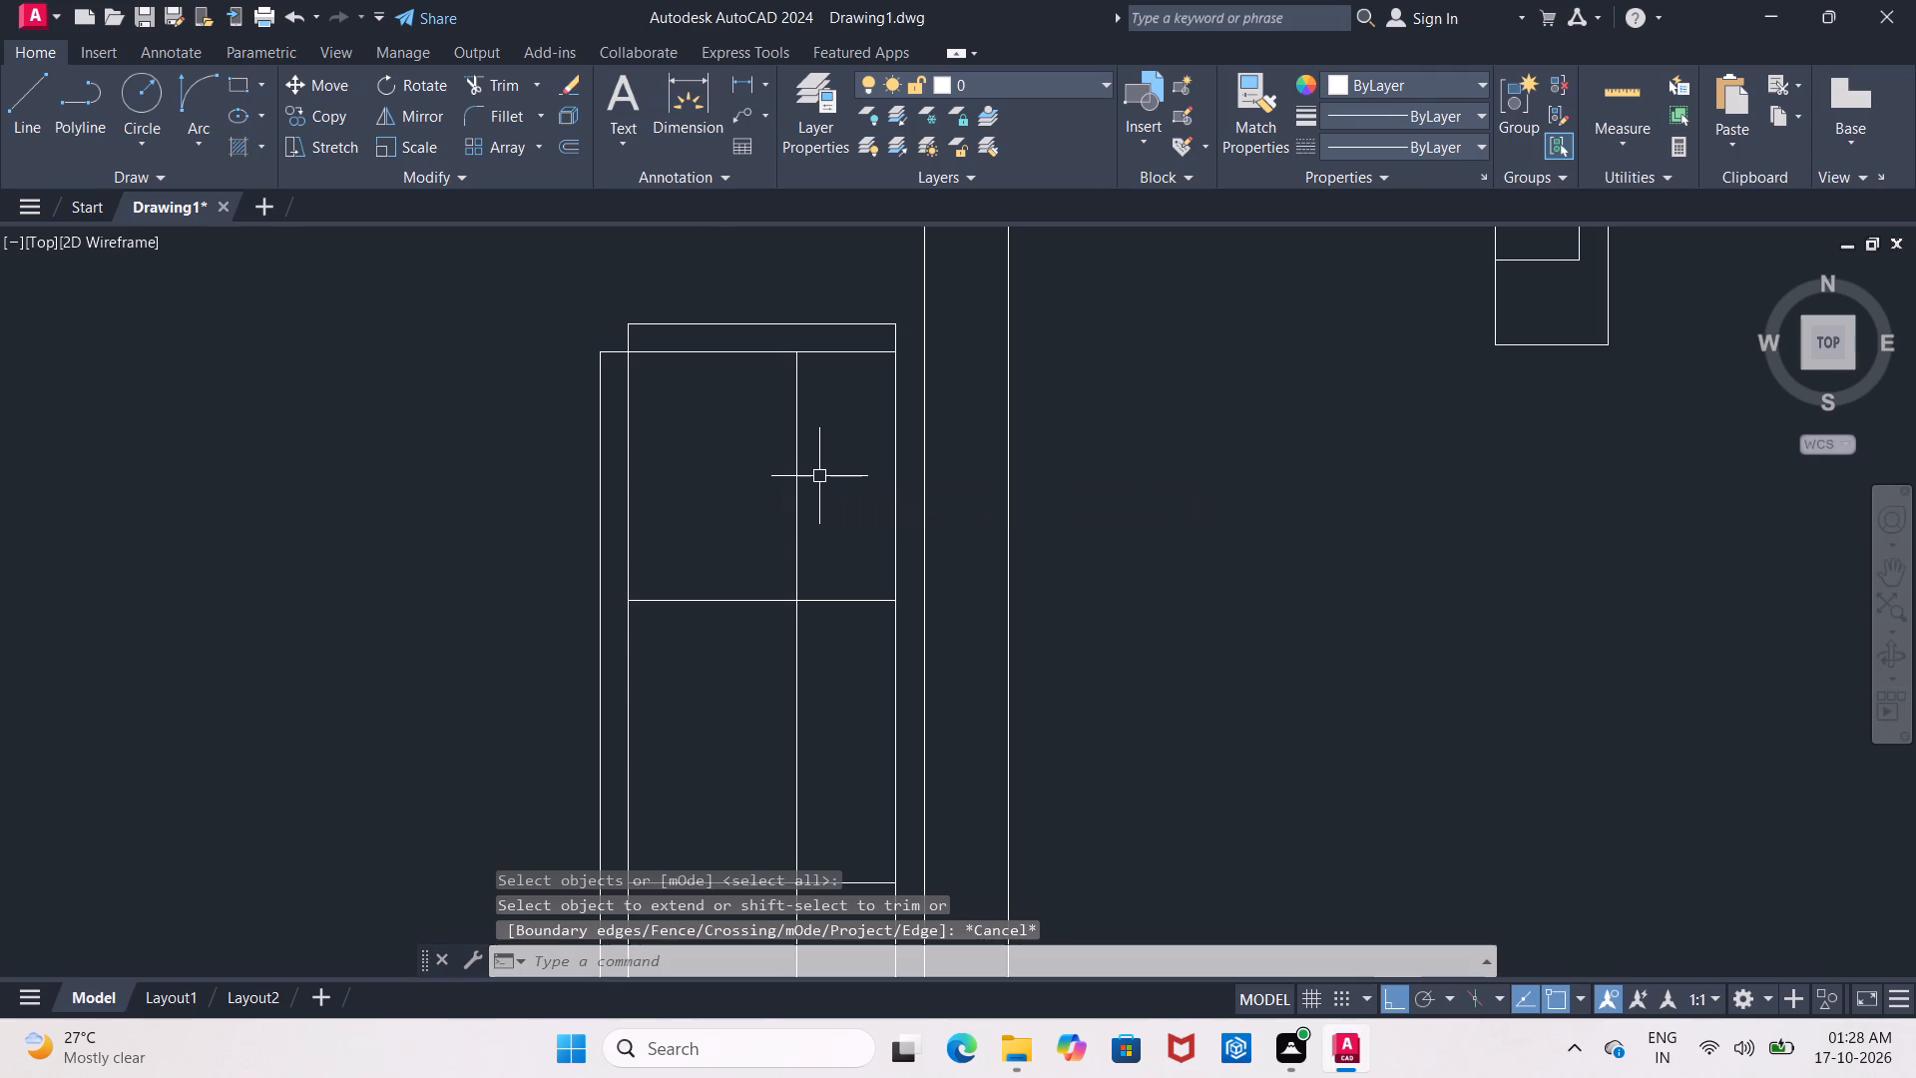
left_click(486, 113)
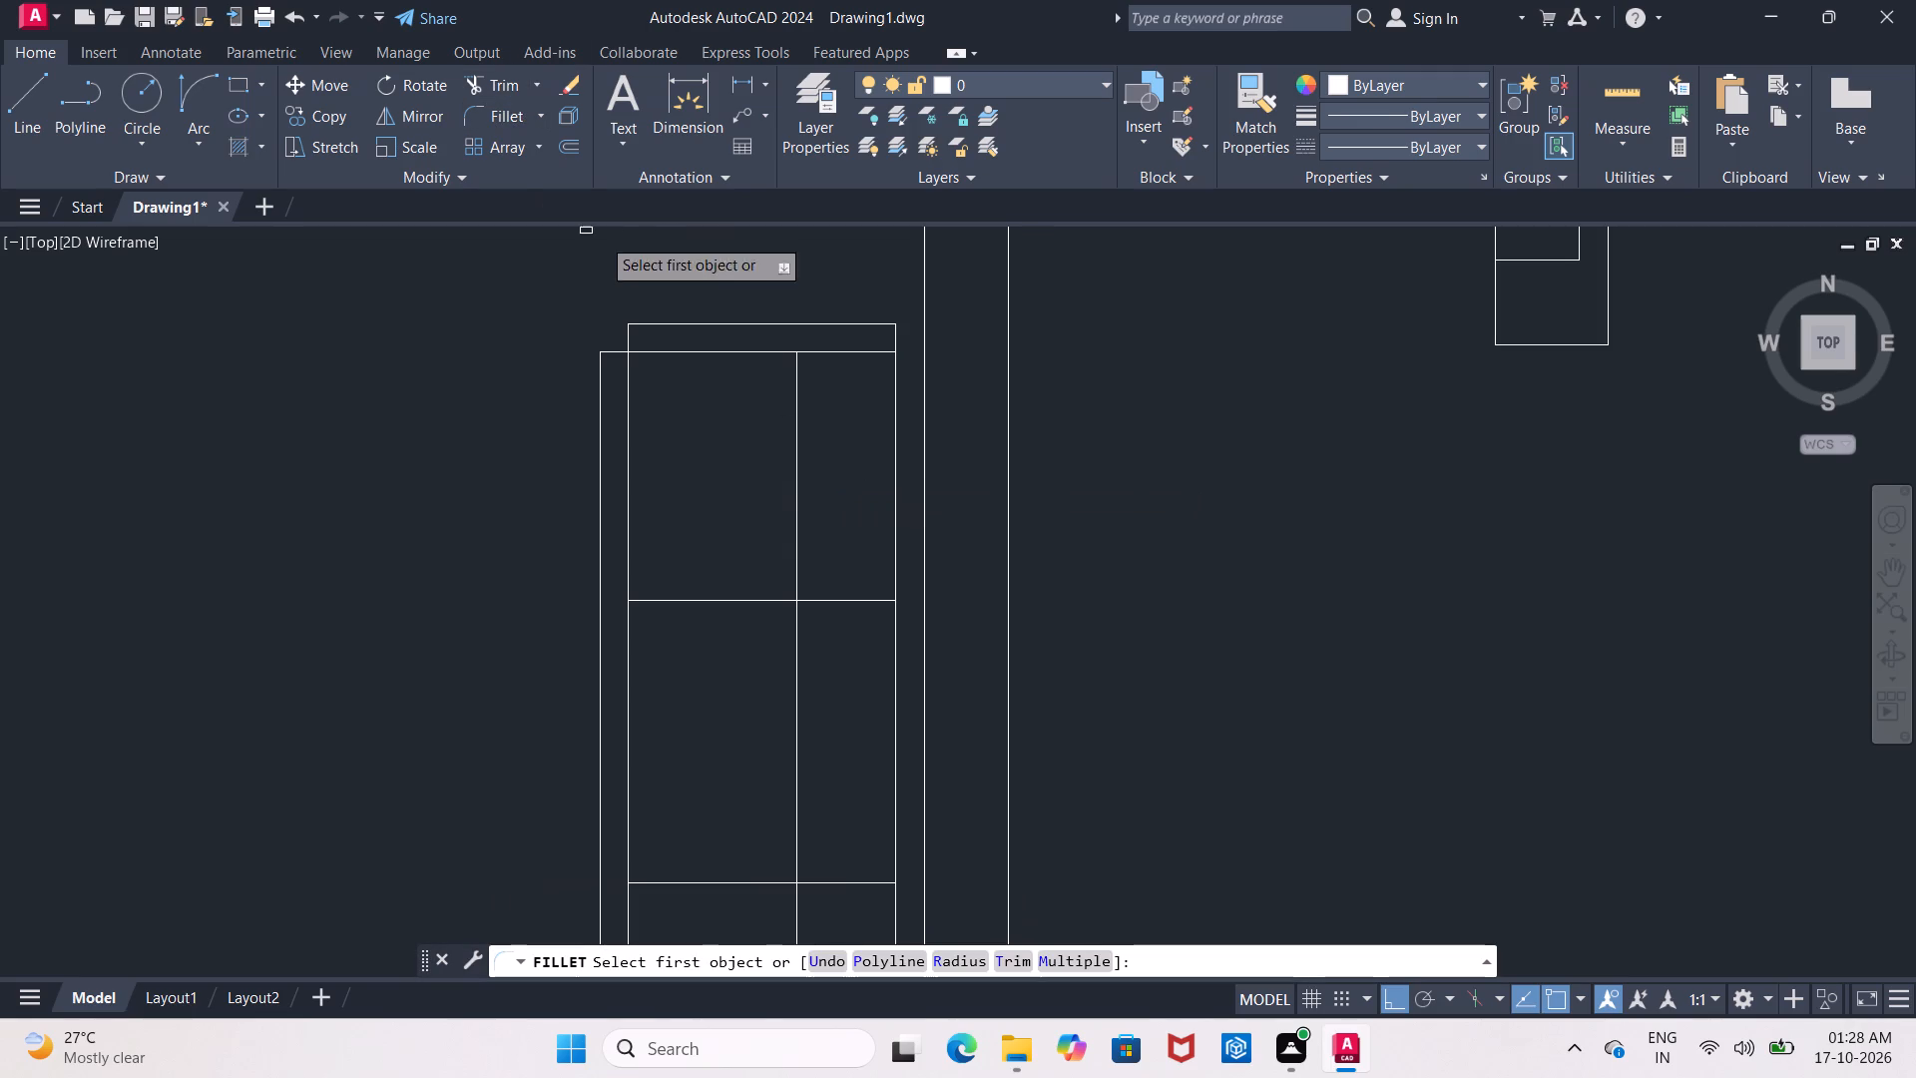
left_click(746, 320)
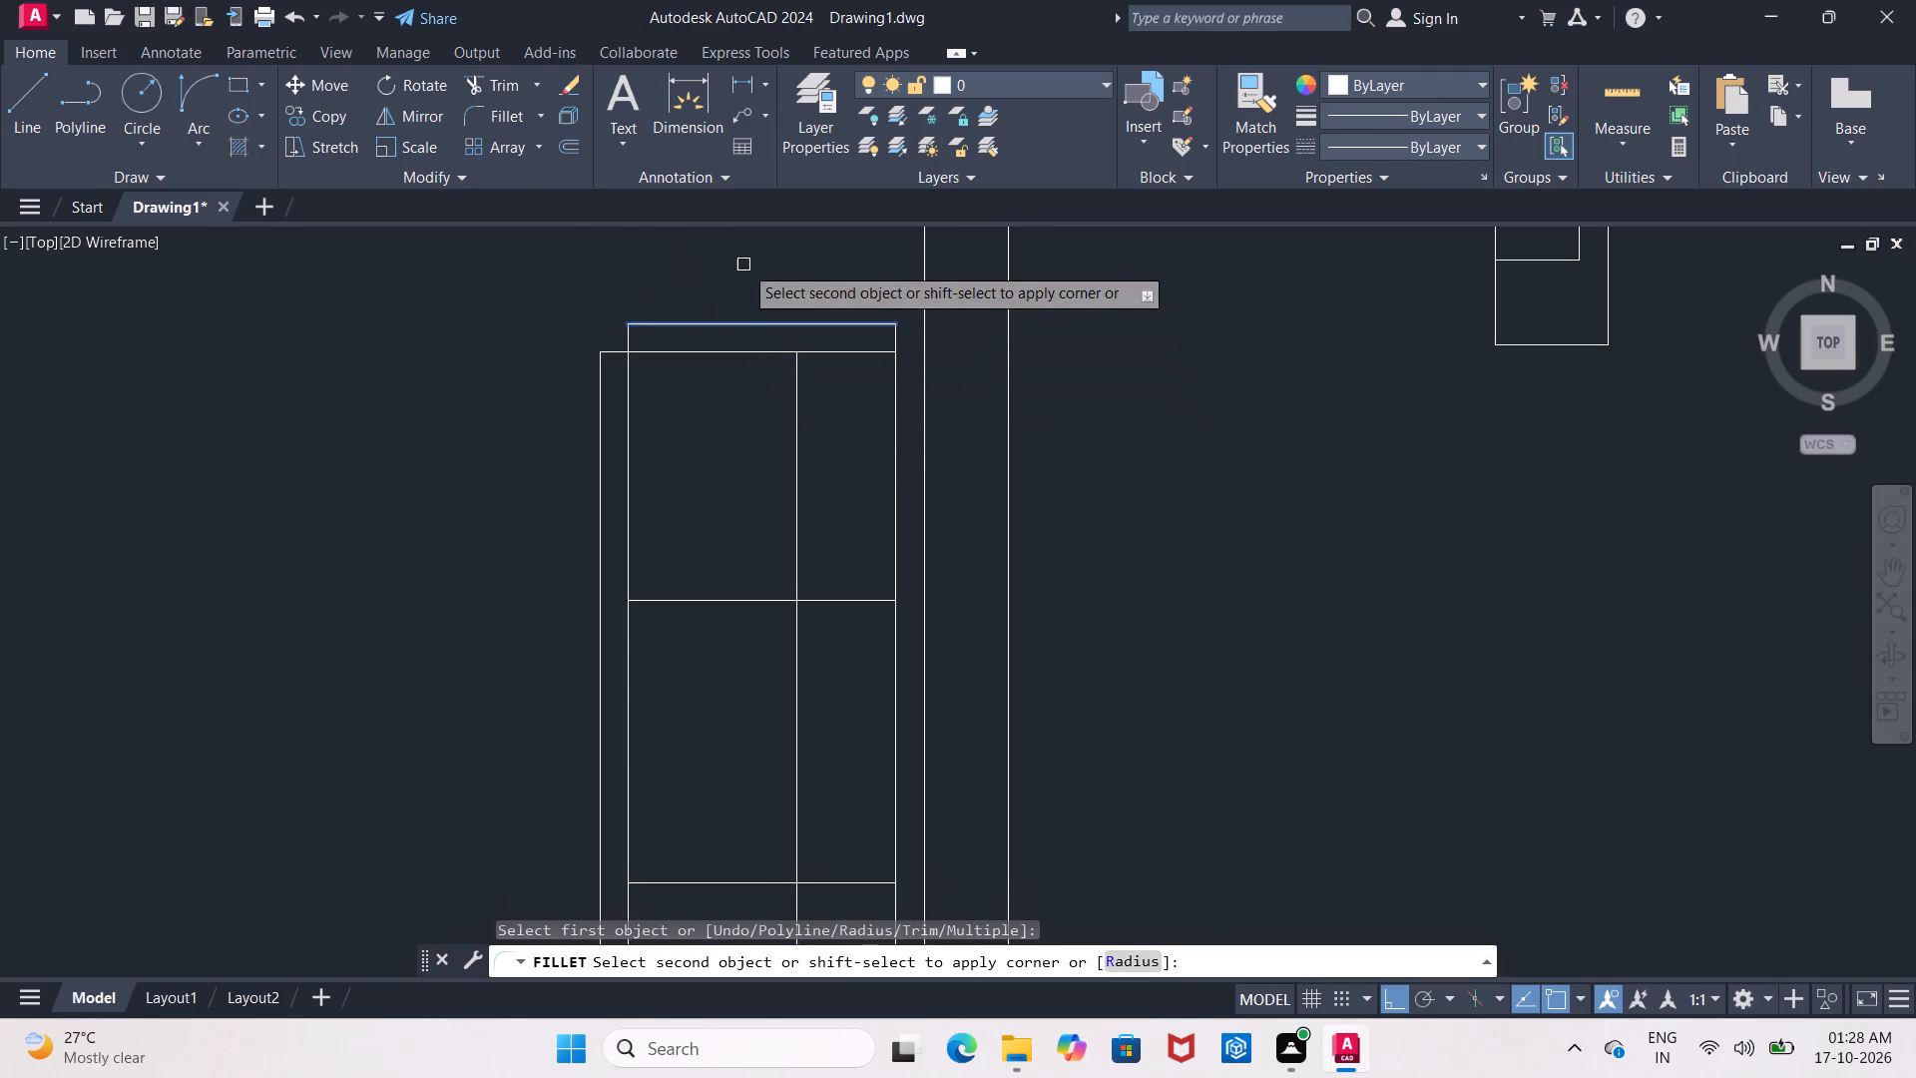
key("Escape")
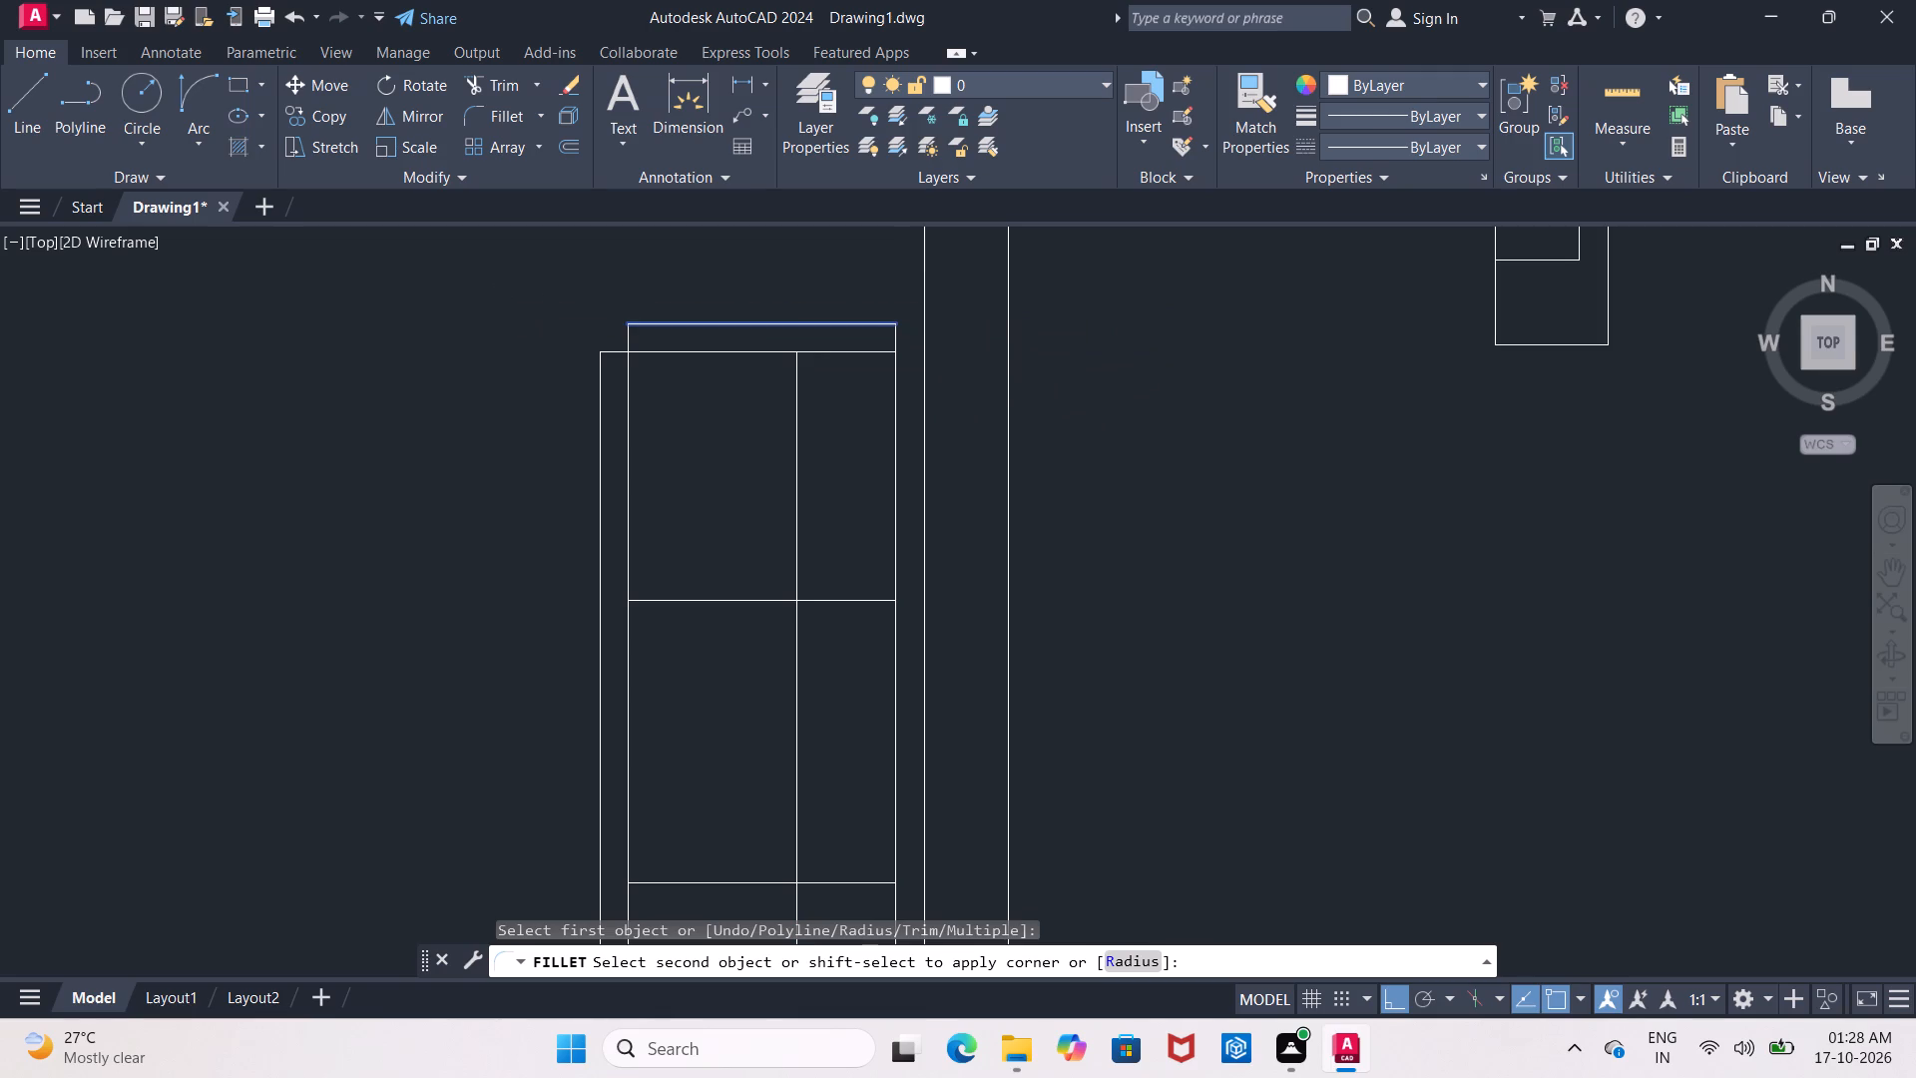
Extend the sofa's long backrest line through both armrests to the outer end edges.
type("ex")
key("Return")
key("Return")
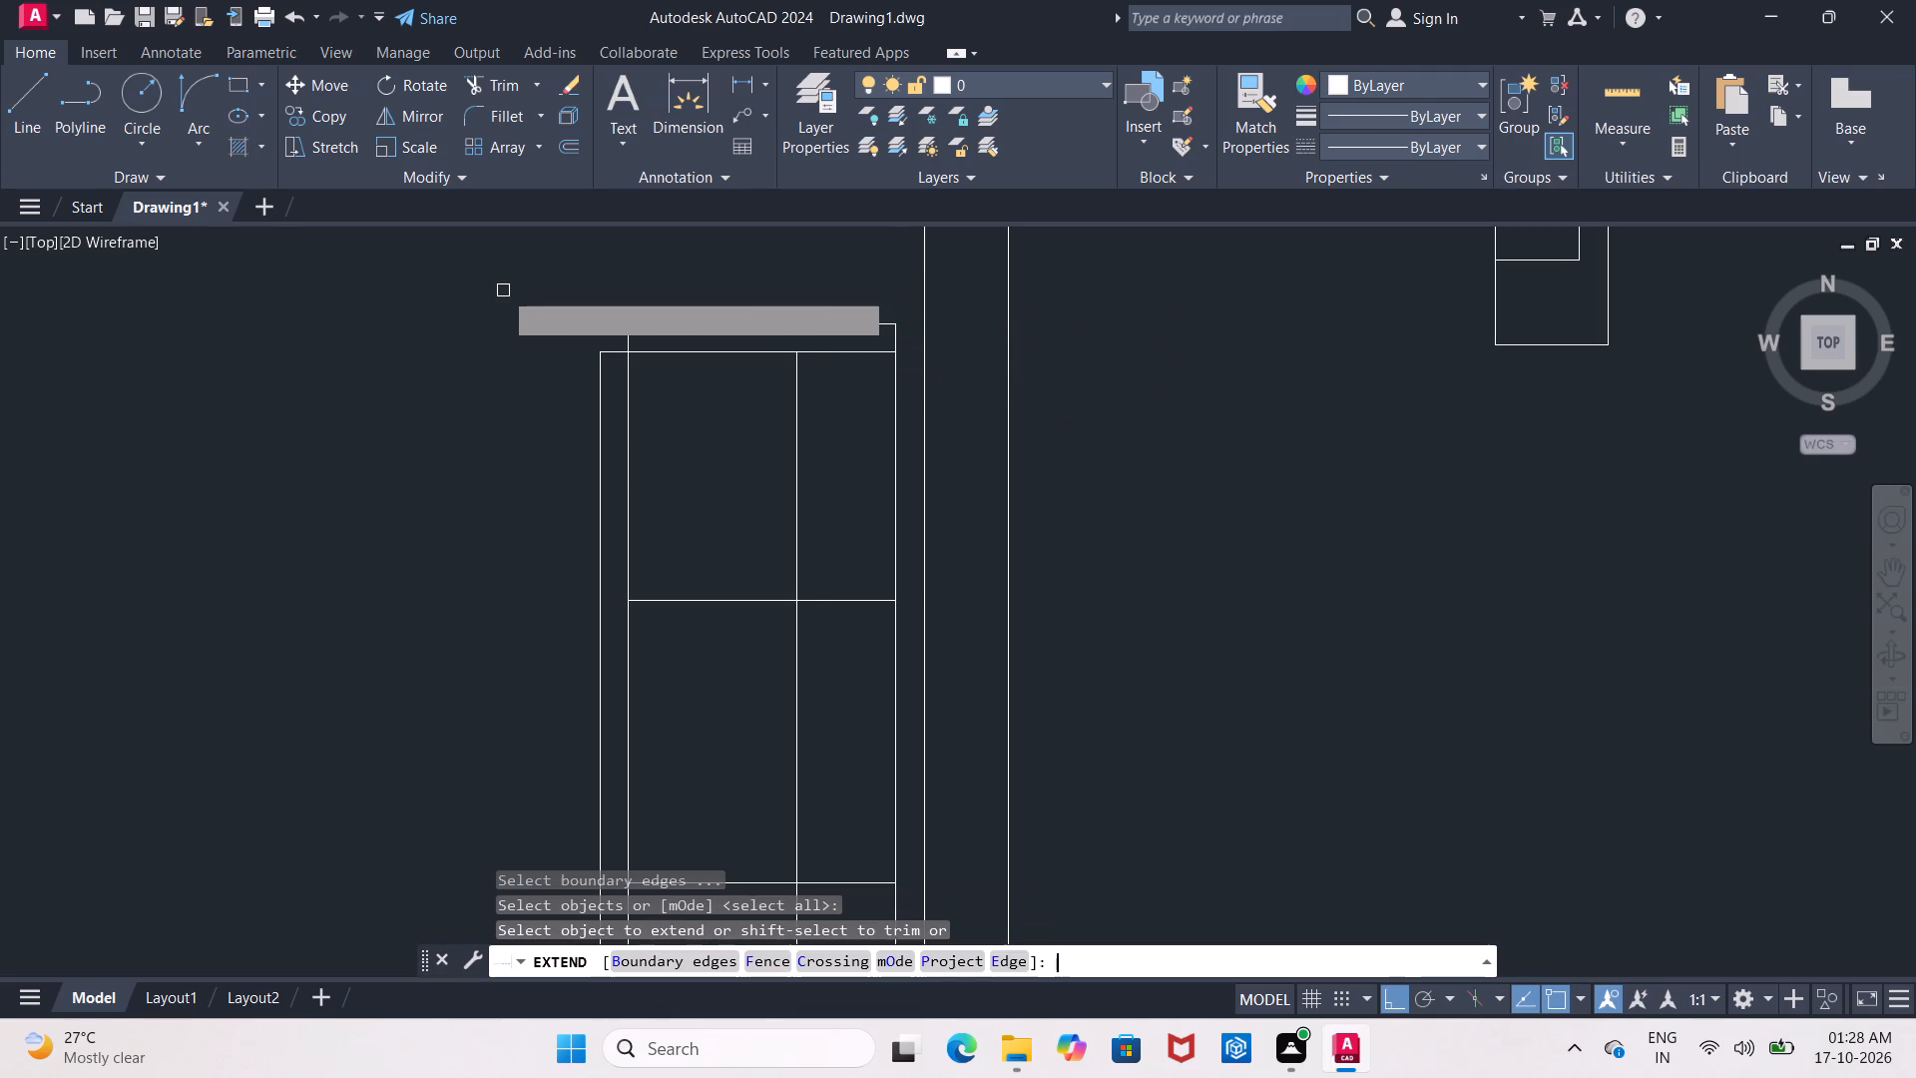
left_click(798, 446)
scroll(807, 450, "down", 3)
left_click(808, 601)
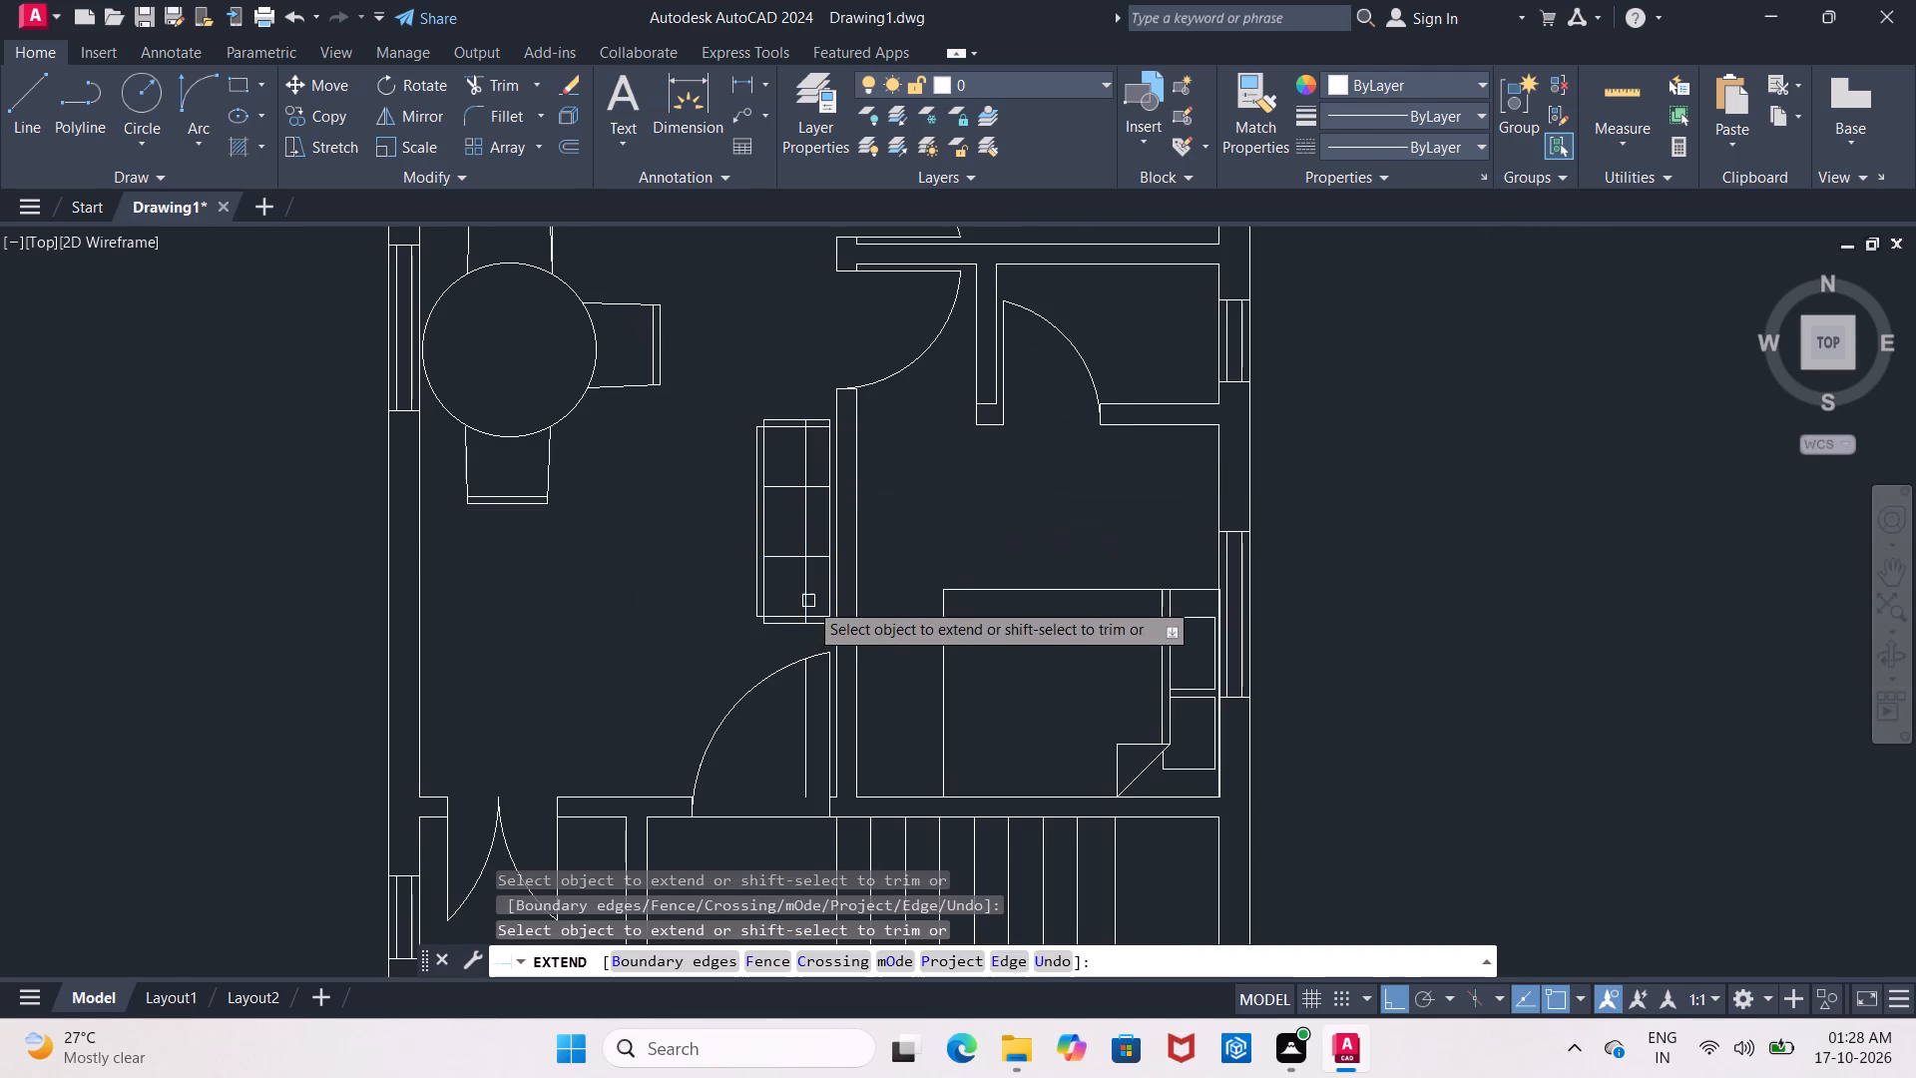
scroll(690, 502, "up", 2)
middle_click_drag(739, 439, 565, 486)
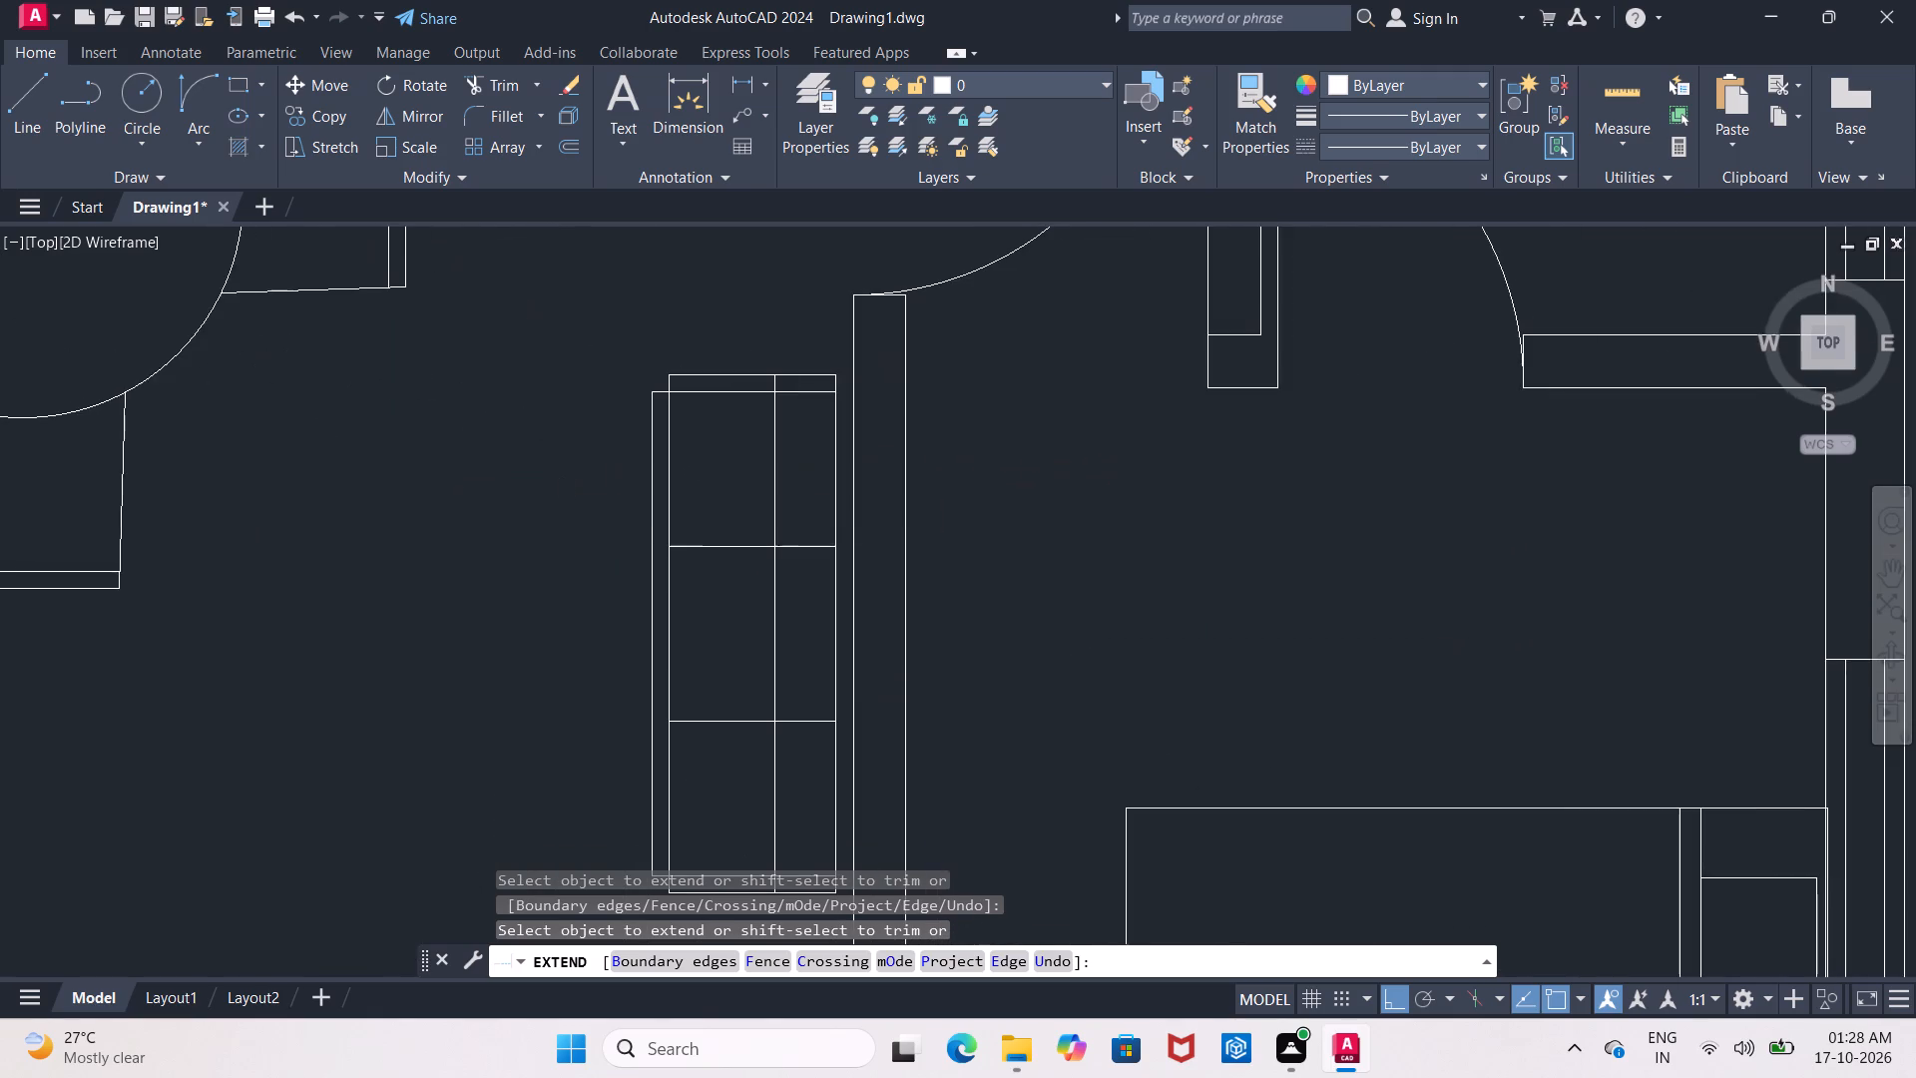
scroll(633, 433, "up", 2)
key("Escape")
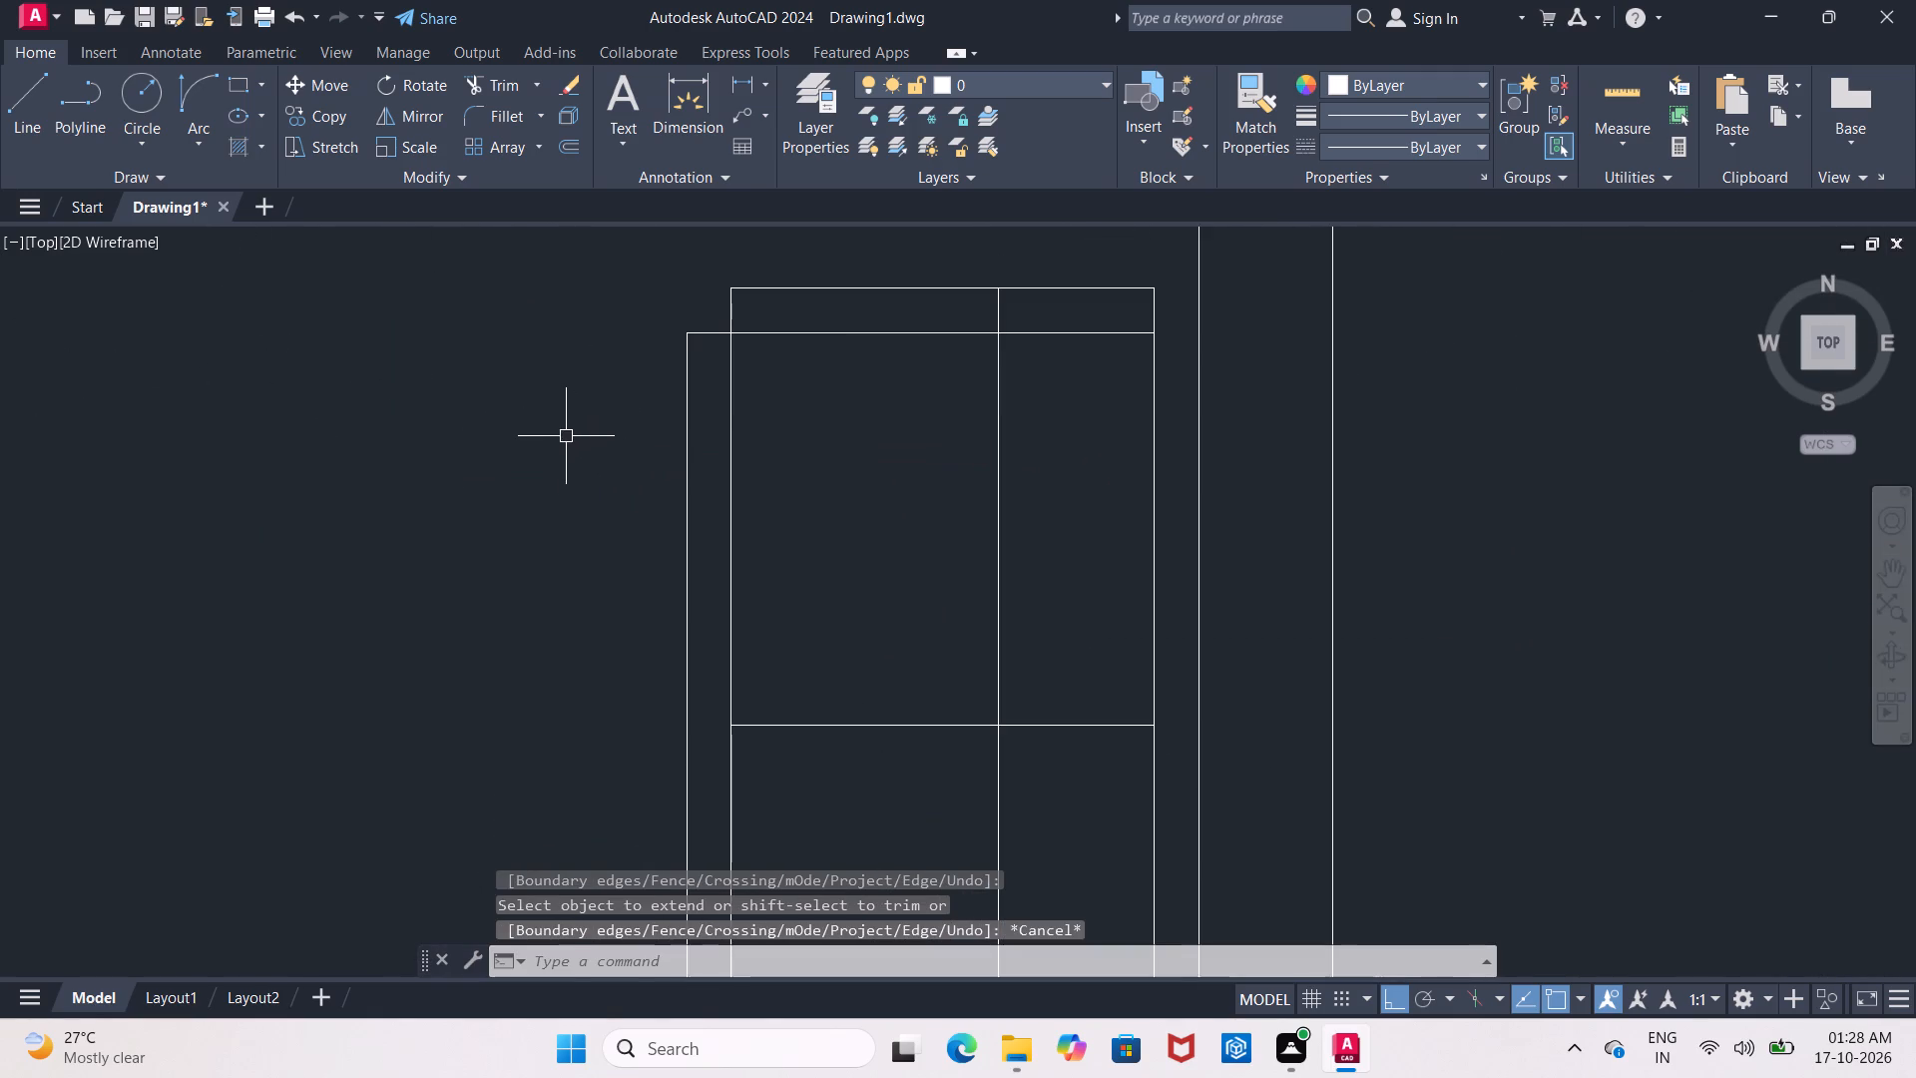
Trim the three segments of the sofa's inner front line between the two armrests, keeping the outer front edge.
middle_click_drag(562, 436, 405, 462)
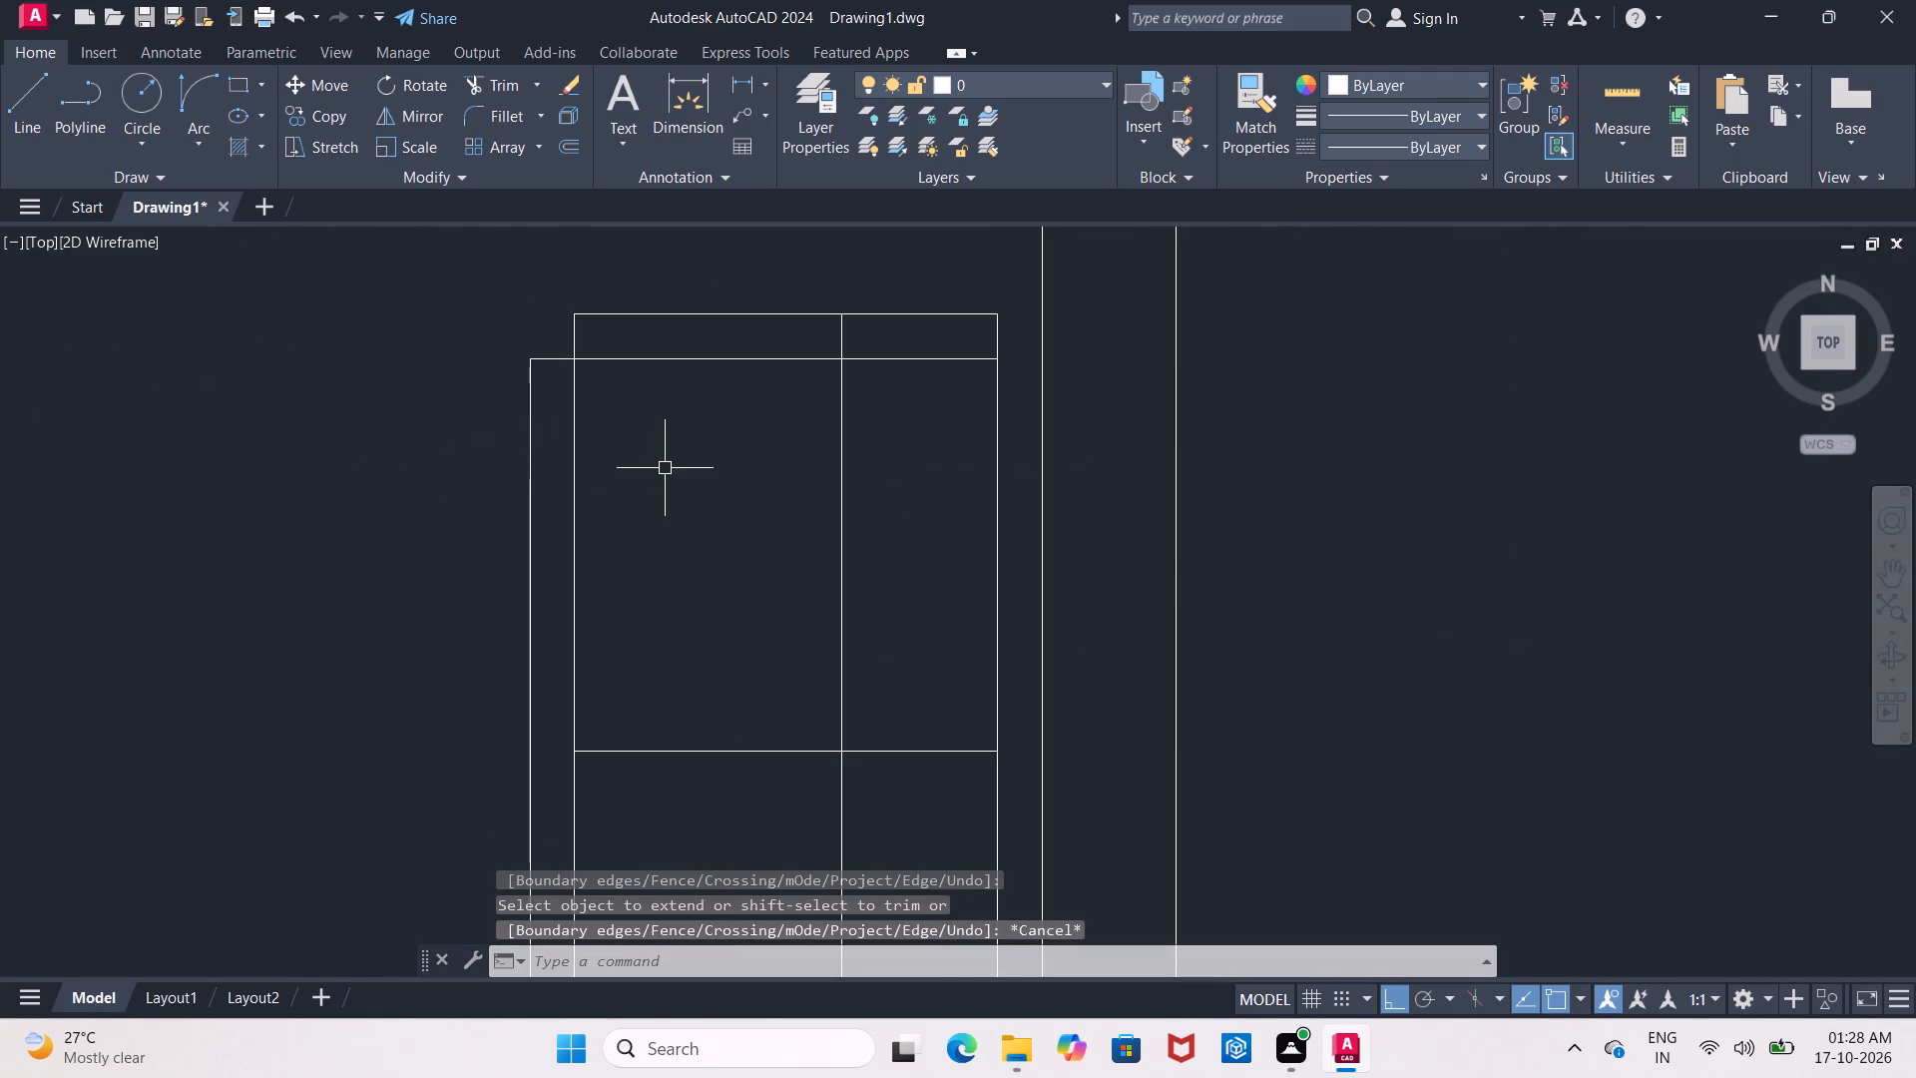
type("tr")
key("Return")
key("Return")
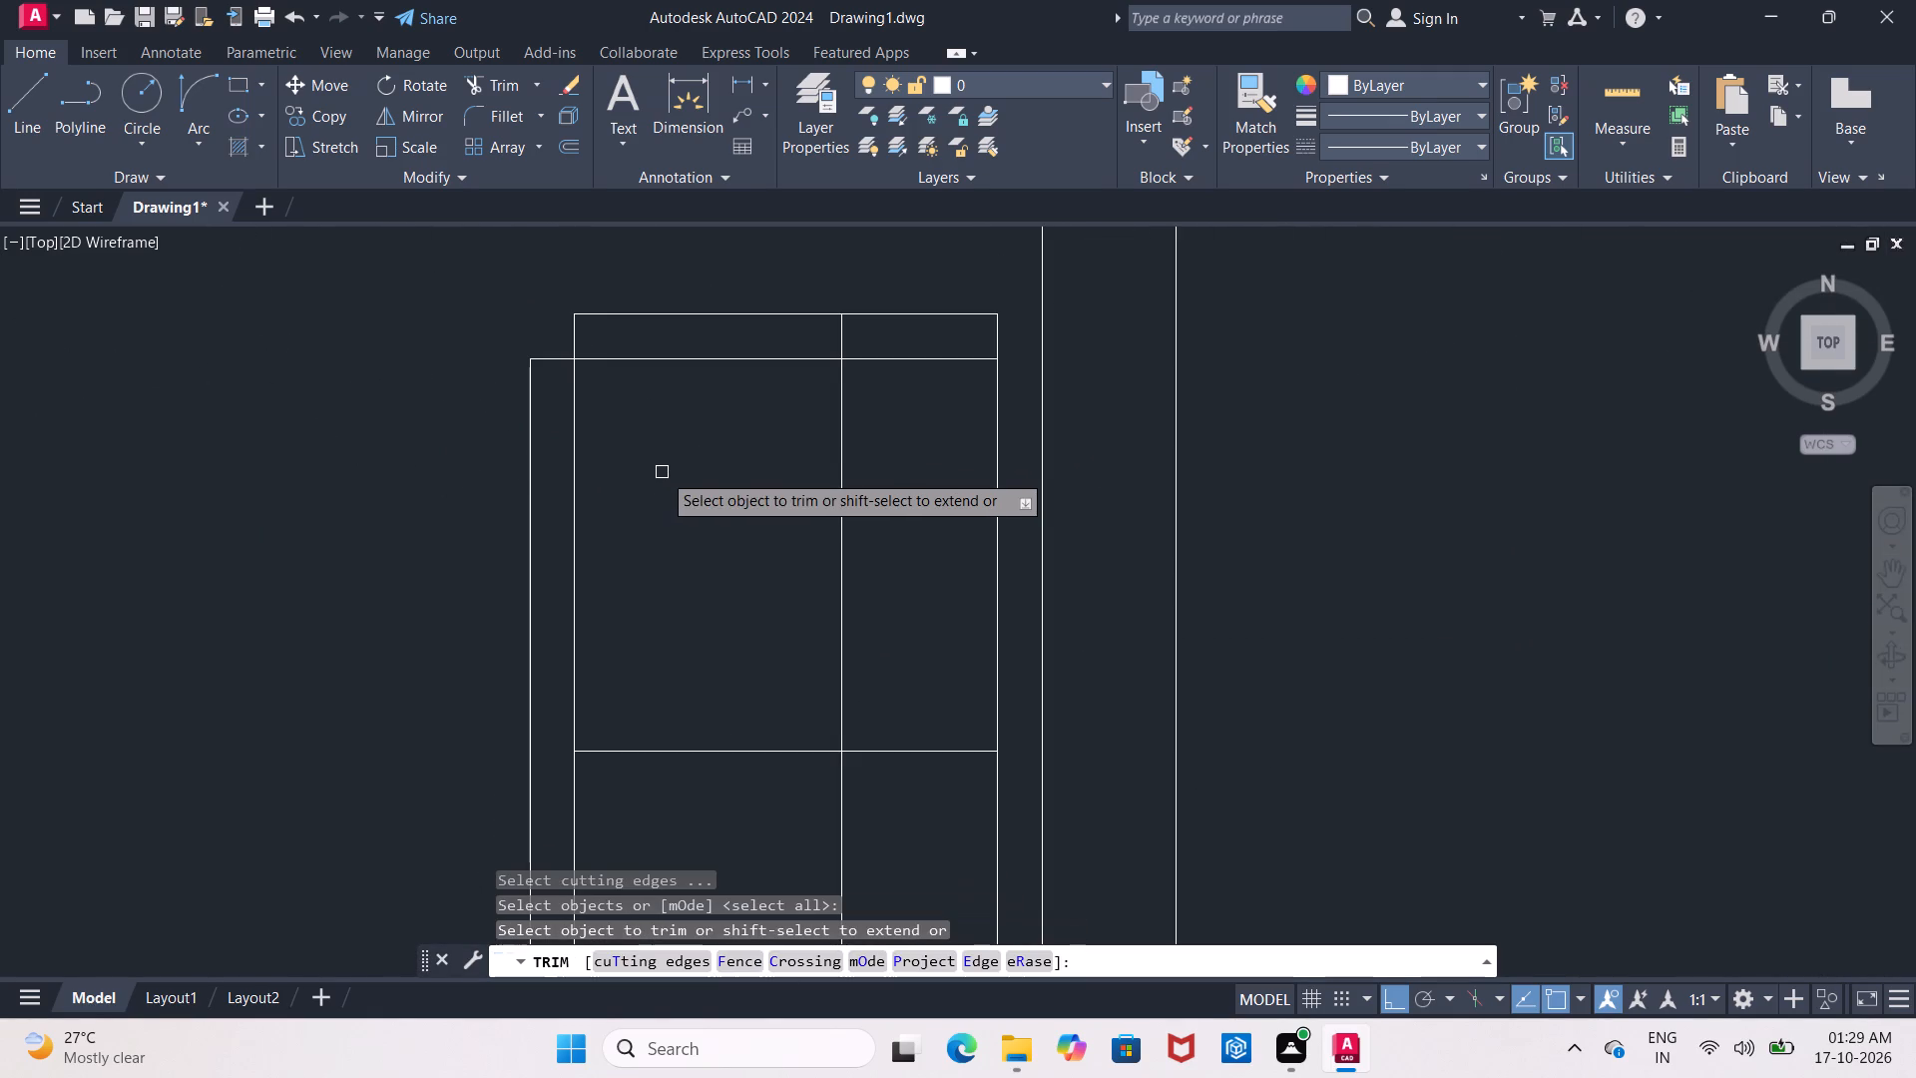
left_click(571, 437)
scroll(598, 497, "down", 2)
middle_click_drag(598, 497, 584, 451)
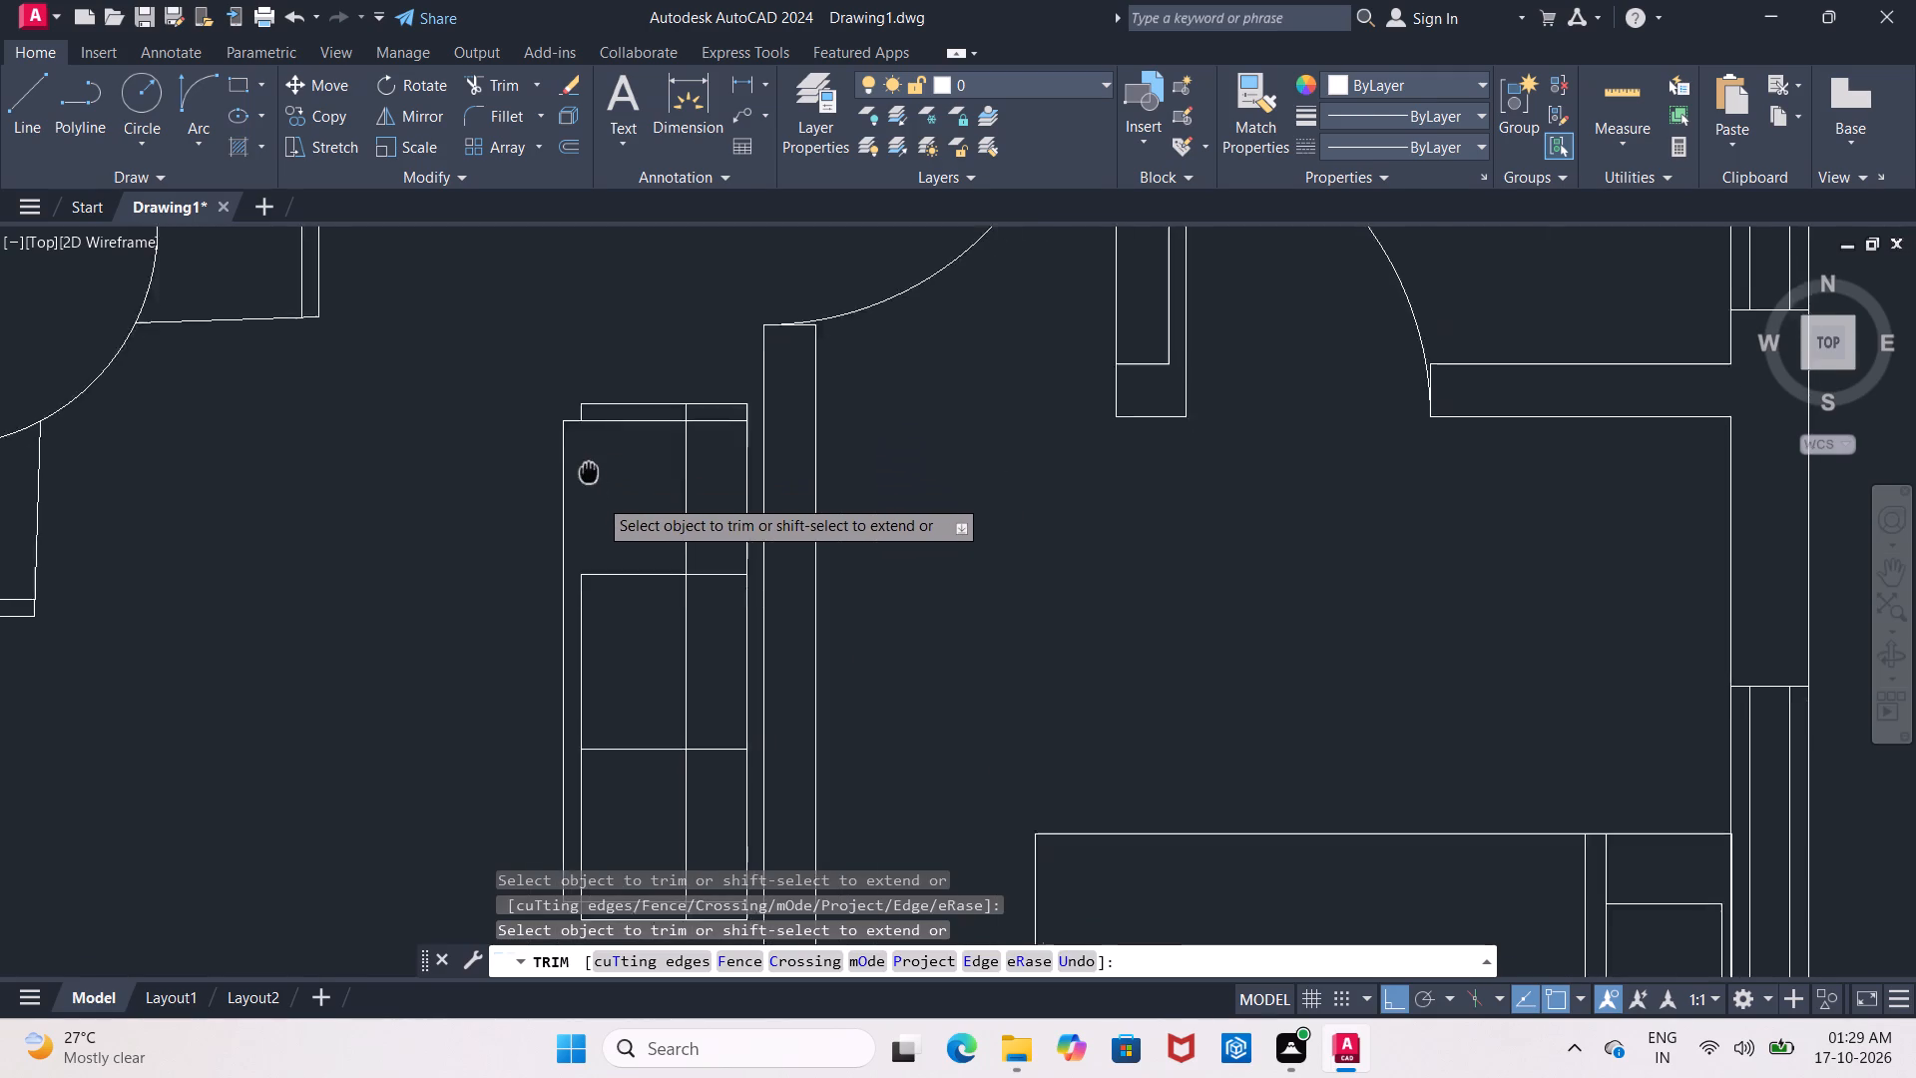
middle_click_drag(584, 451, 575, 413)
left_click(569, 565)
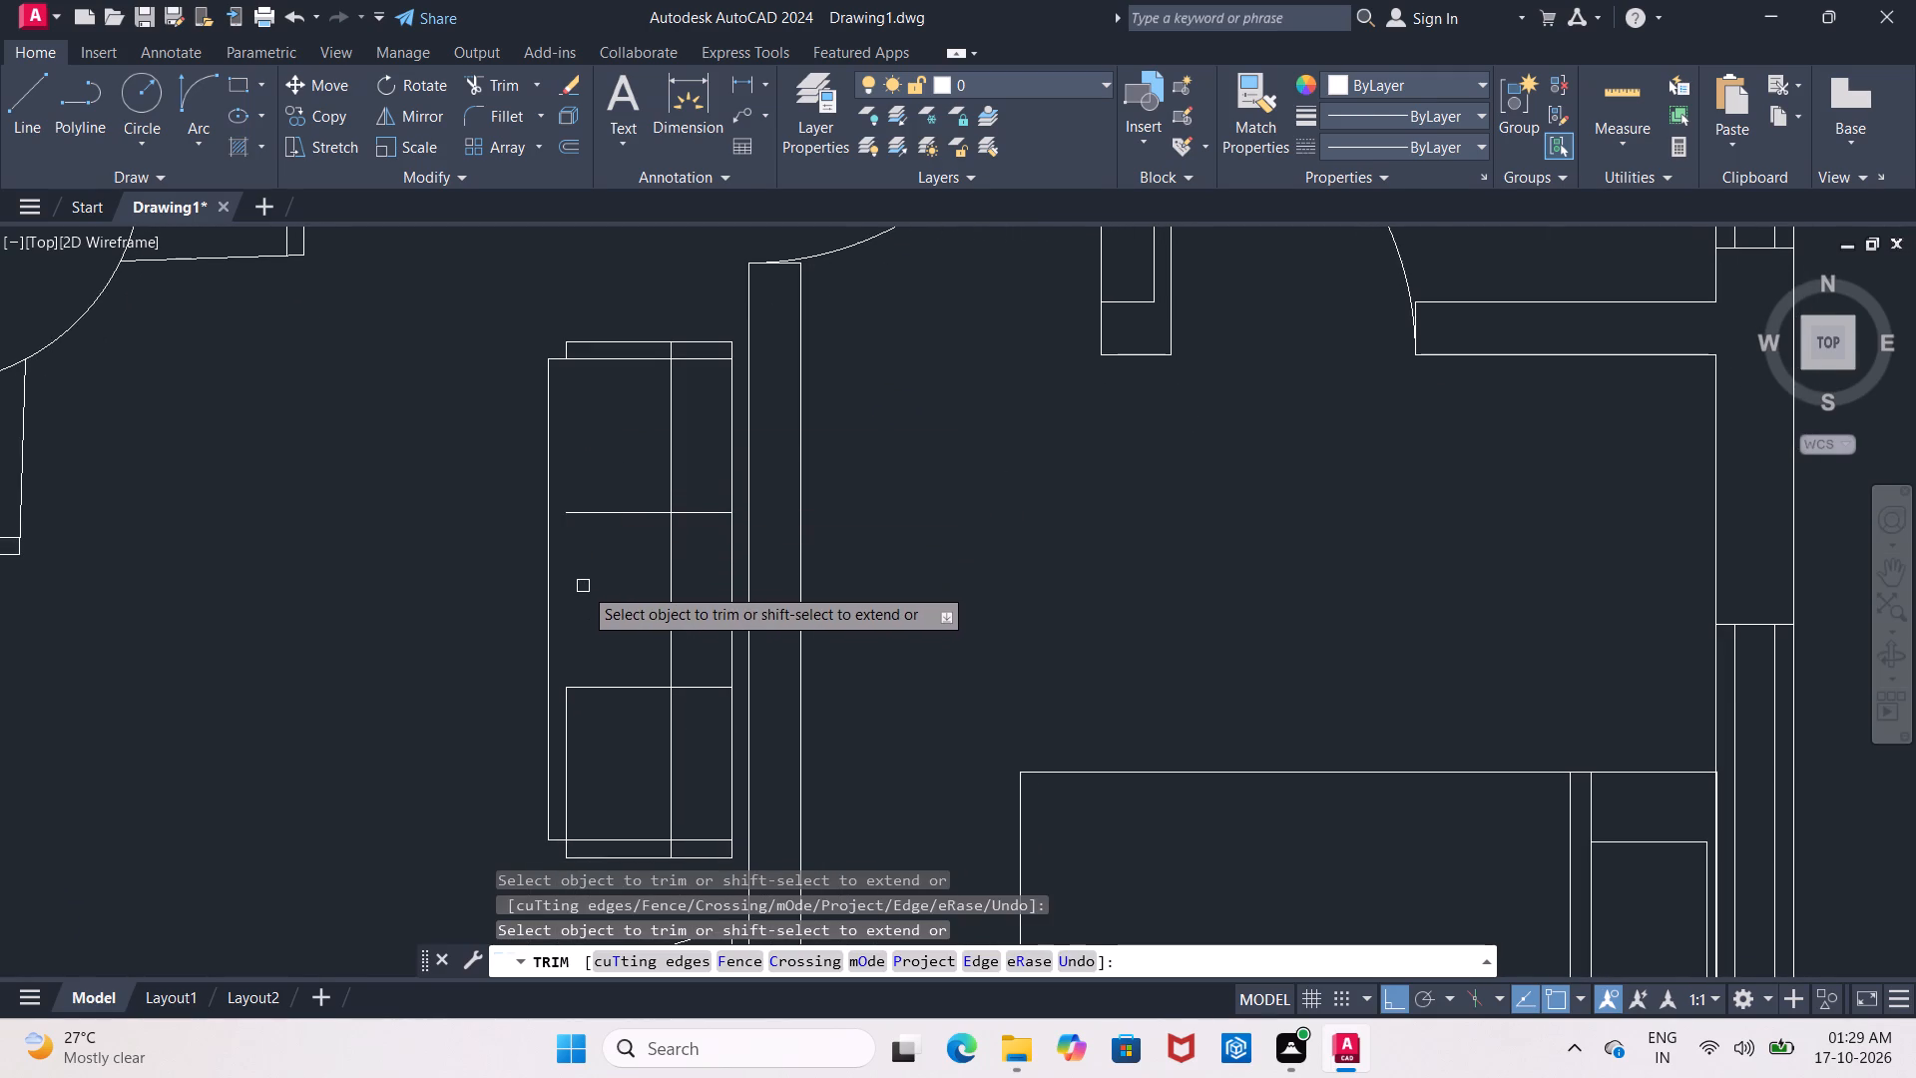
middle_click_drag(583, 586, 555, 484)
left_click(540, 634)
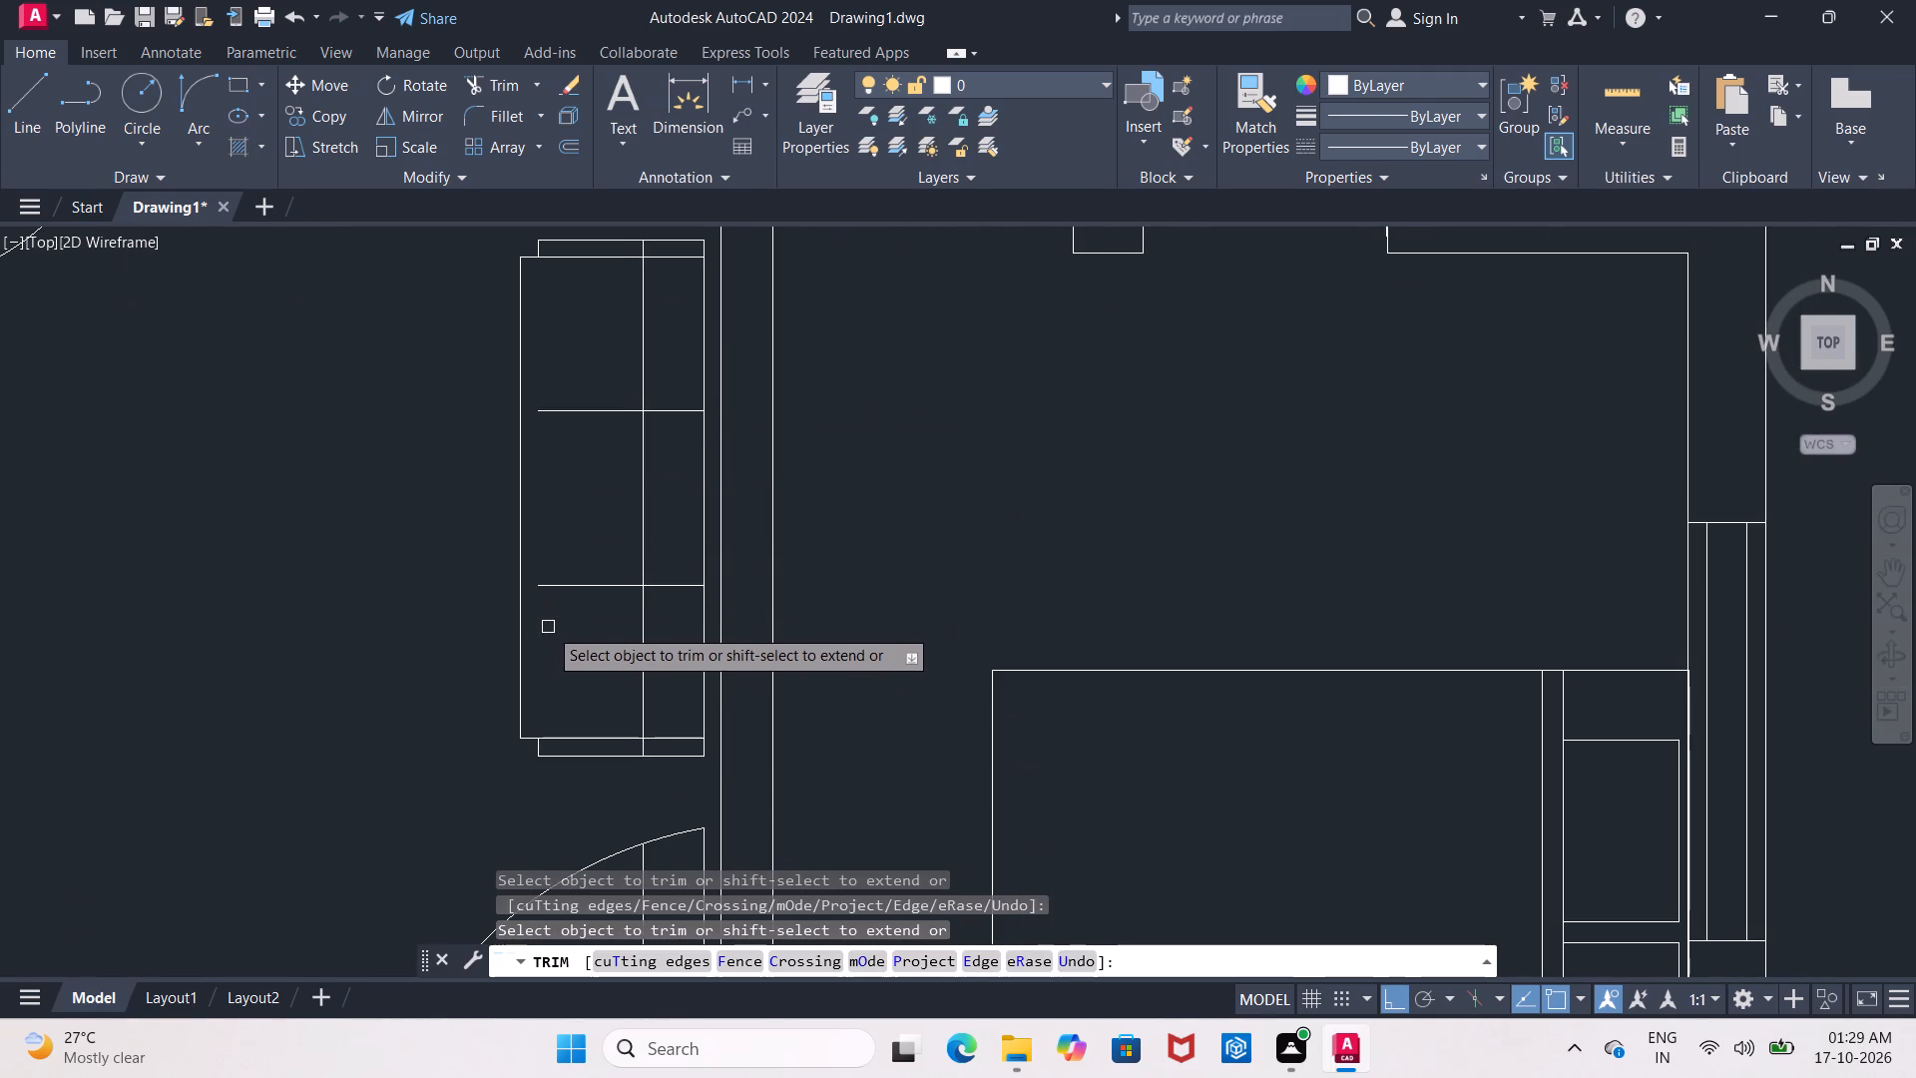
key("Escape")
Extend the two seat divider lines to the sofa's outer front edge.
type("ex")
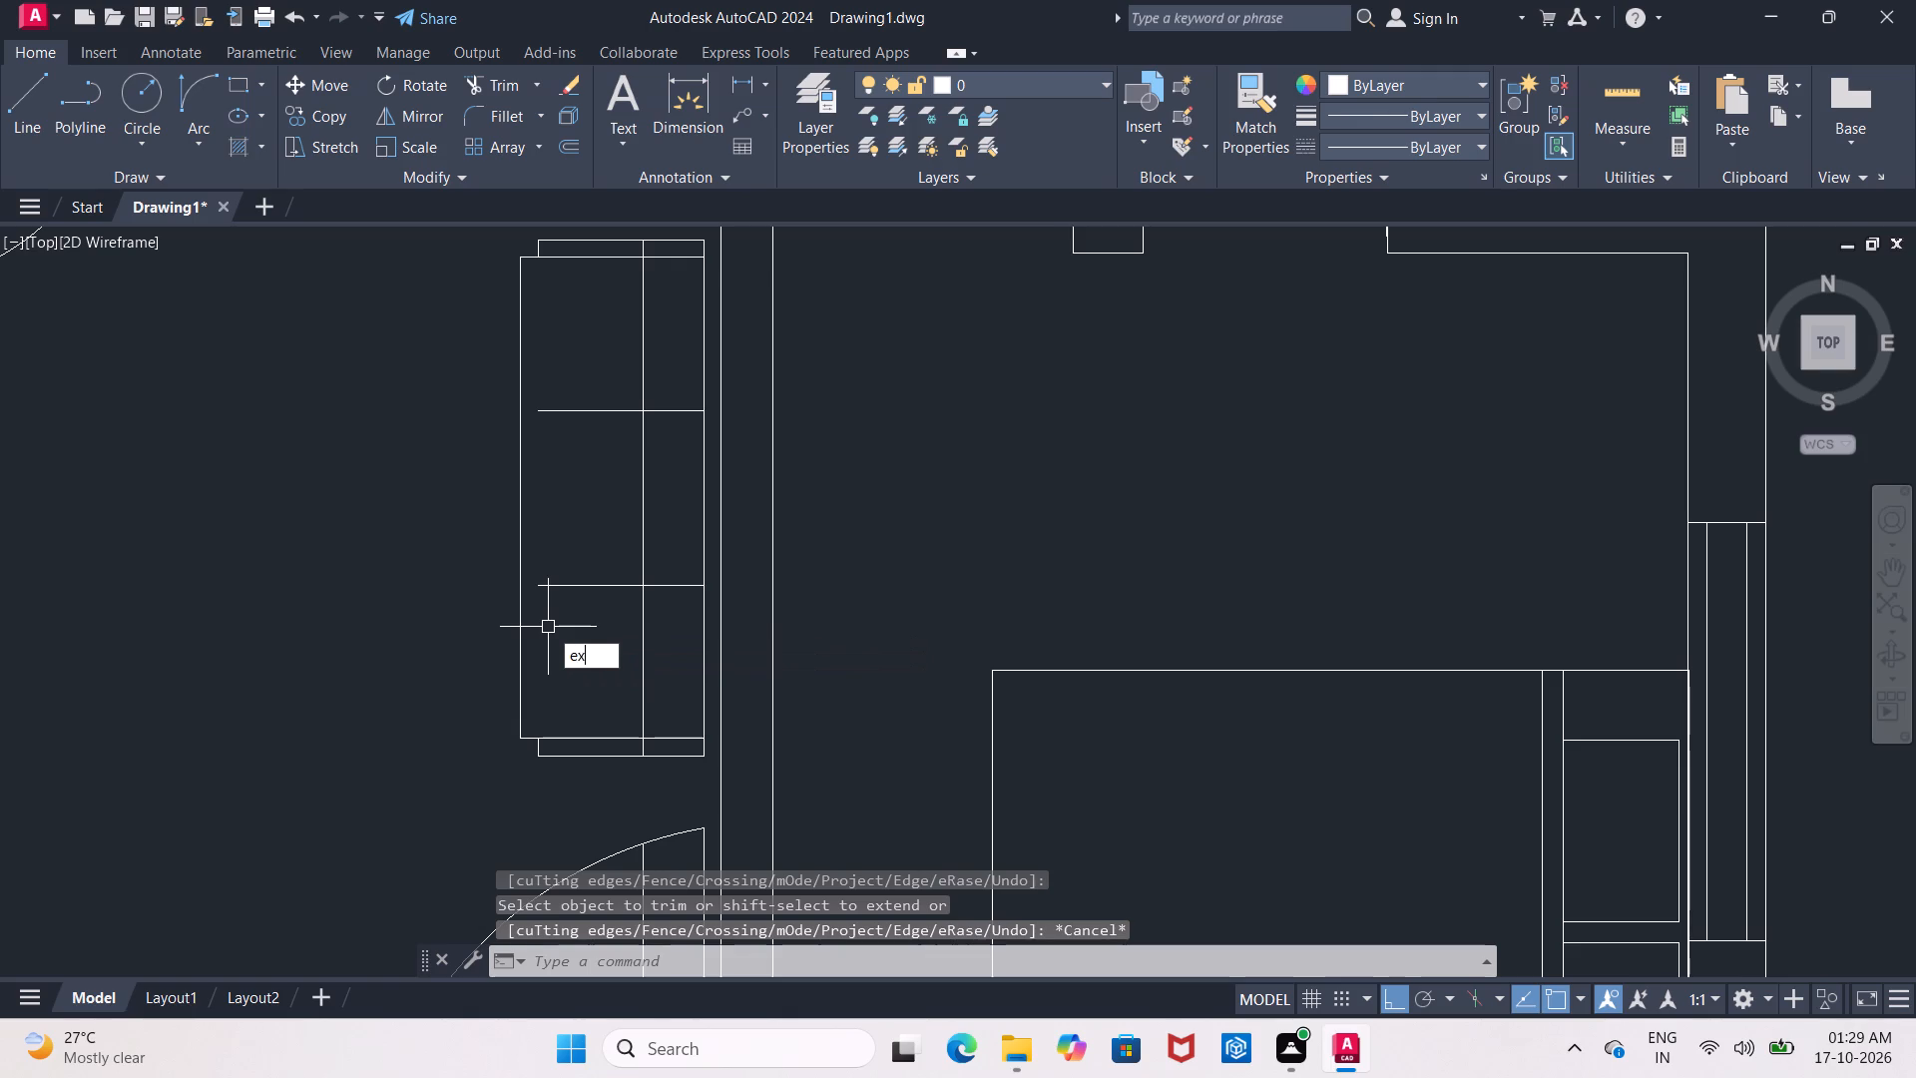
key("Return")
key("Return")
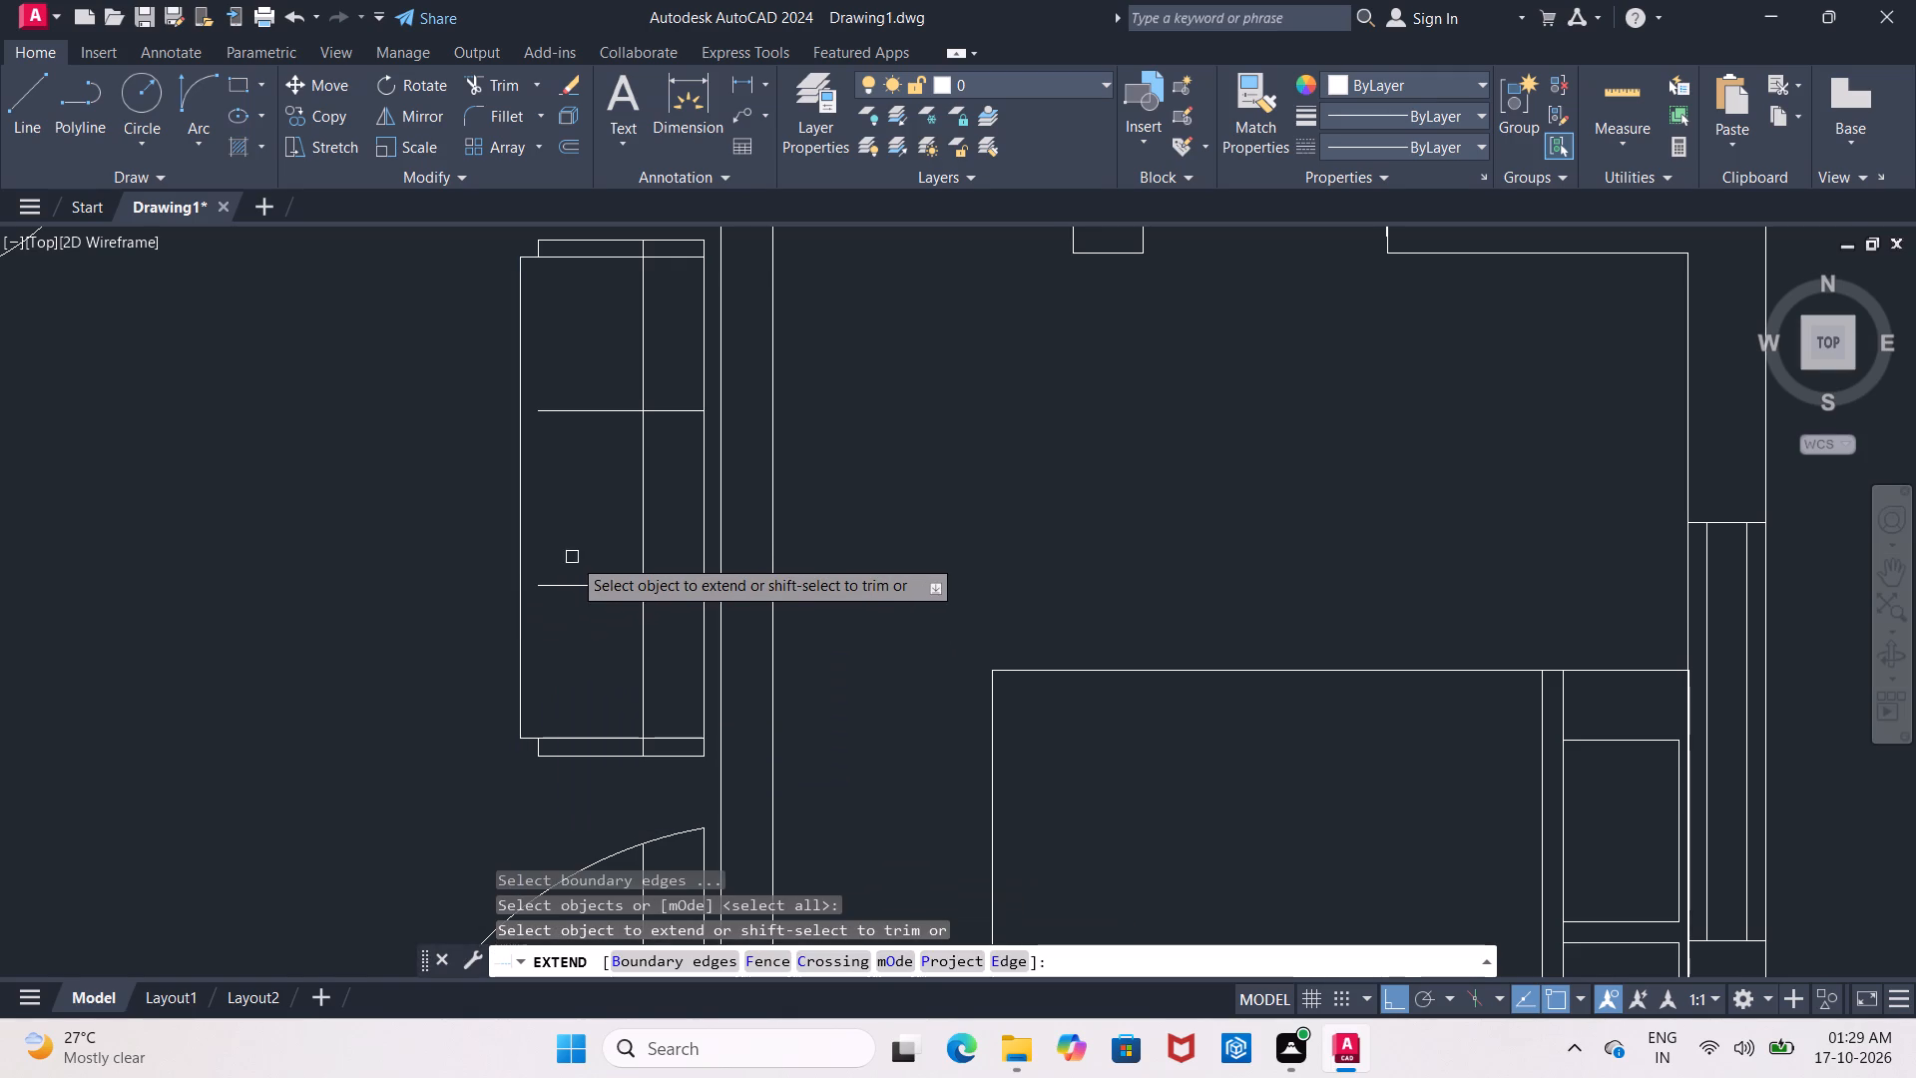
left_click(562, 582)
left_click(565, 416)
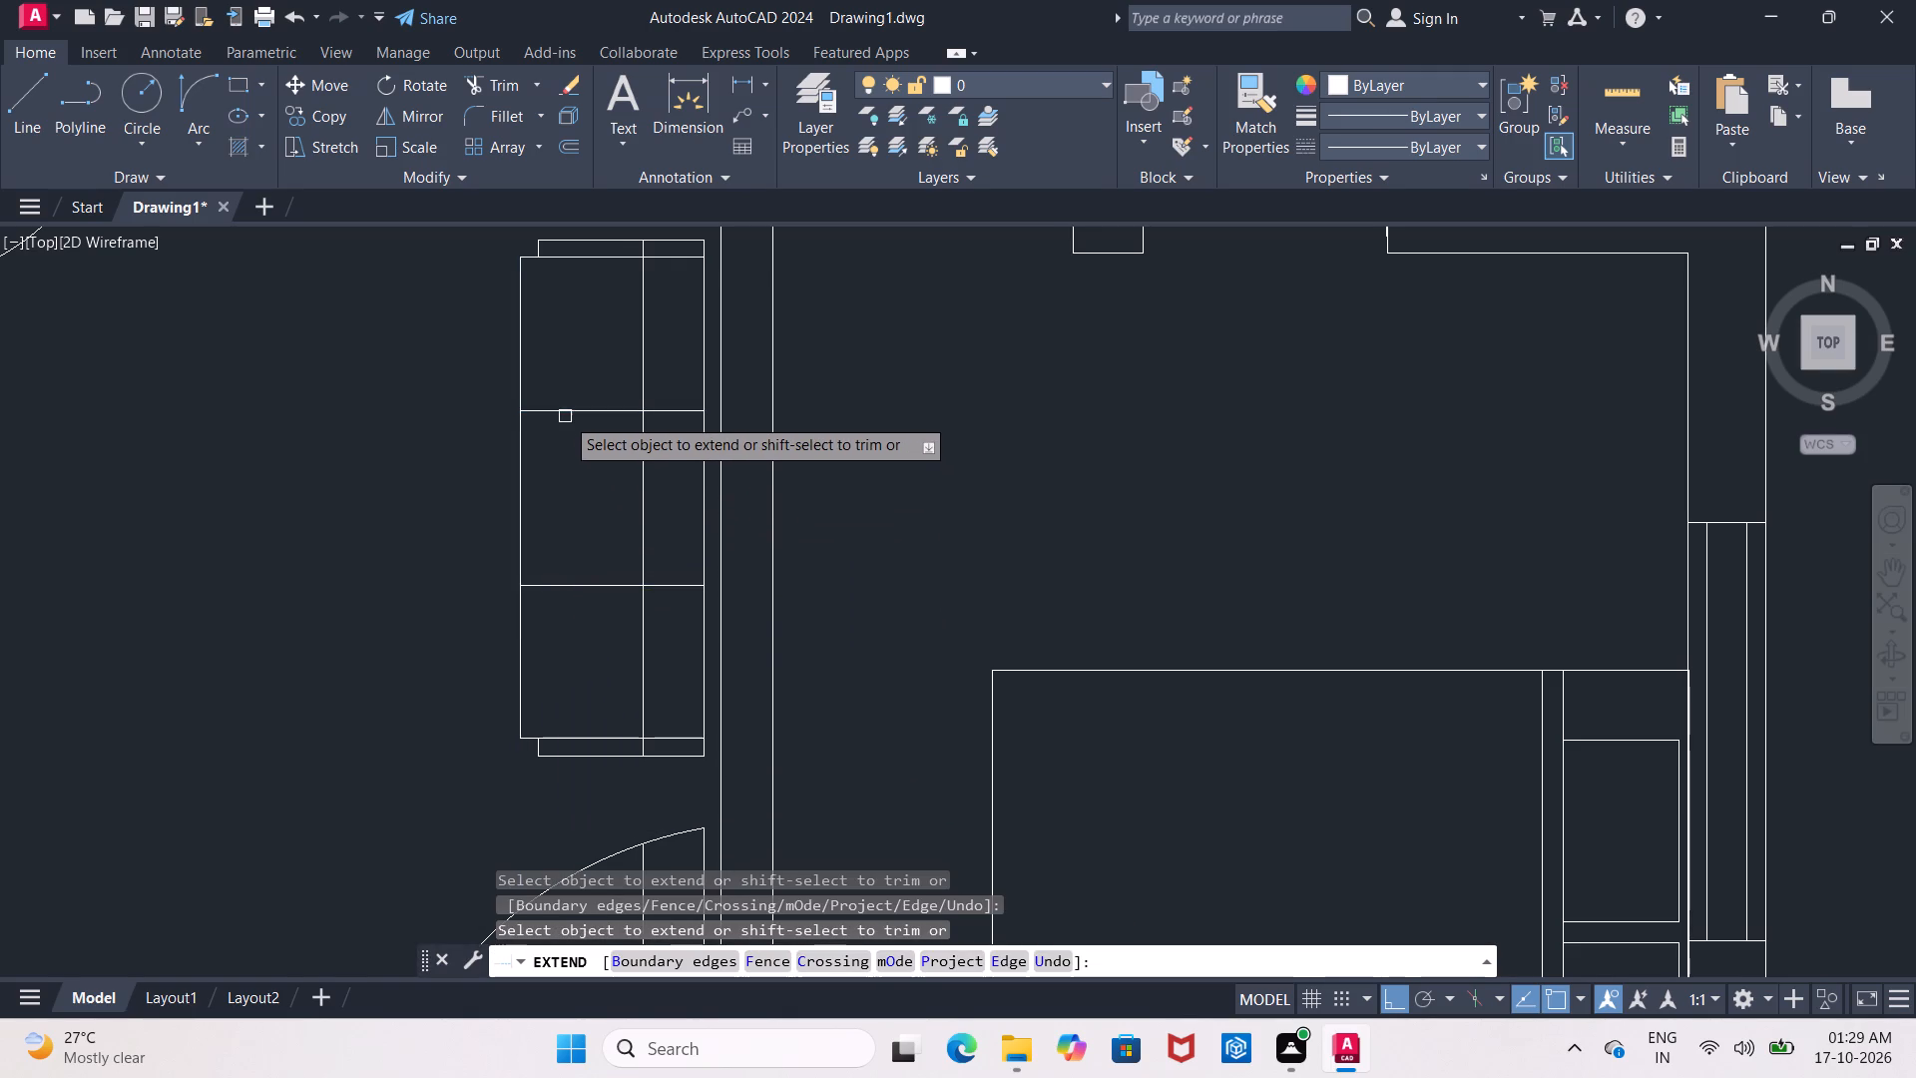
middle_click_drag(579, 332, 557, 424)
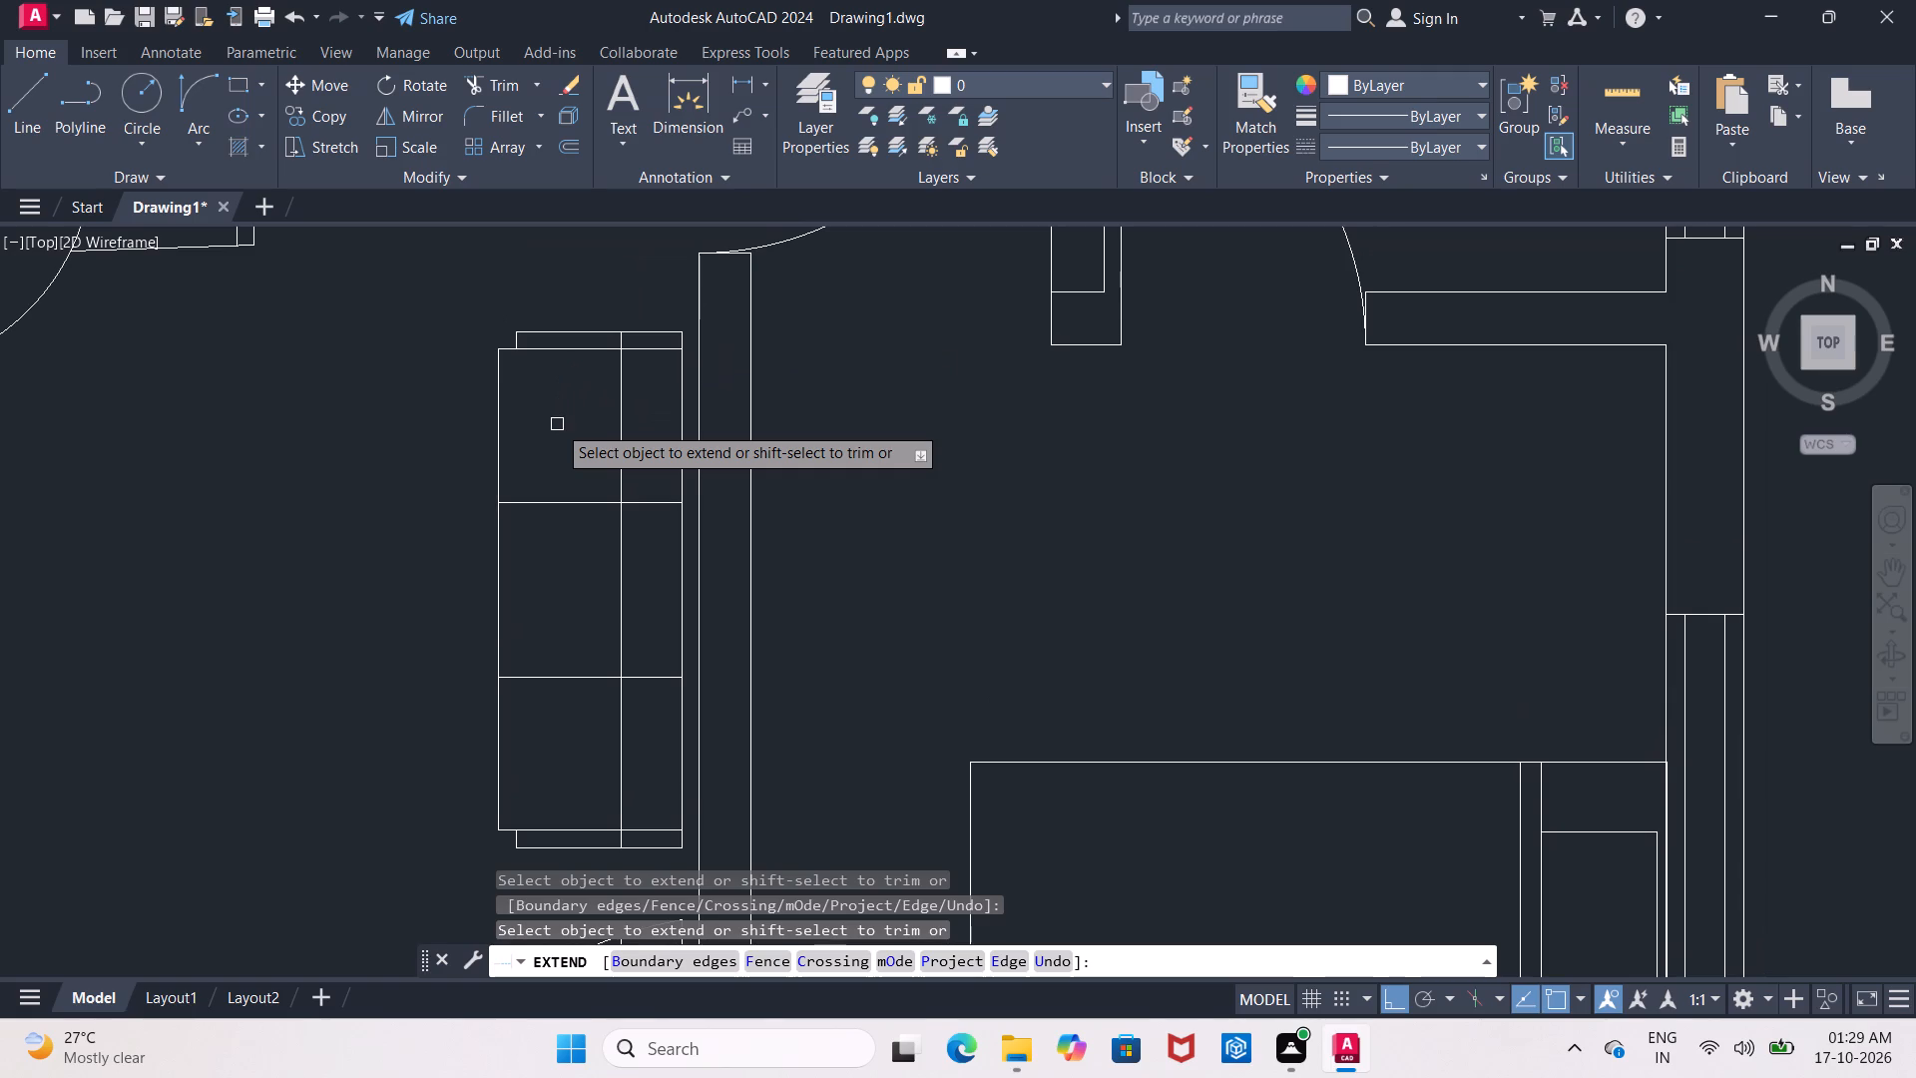
scroll(767, 94, "down", 2)
scroll(565, 489, "down", 1)
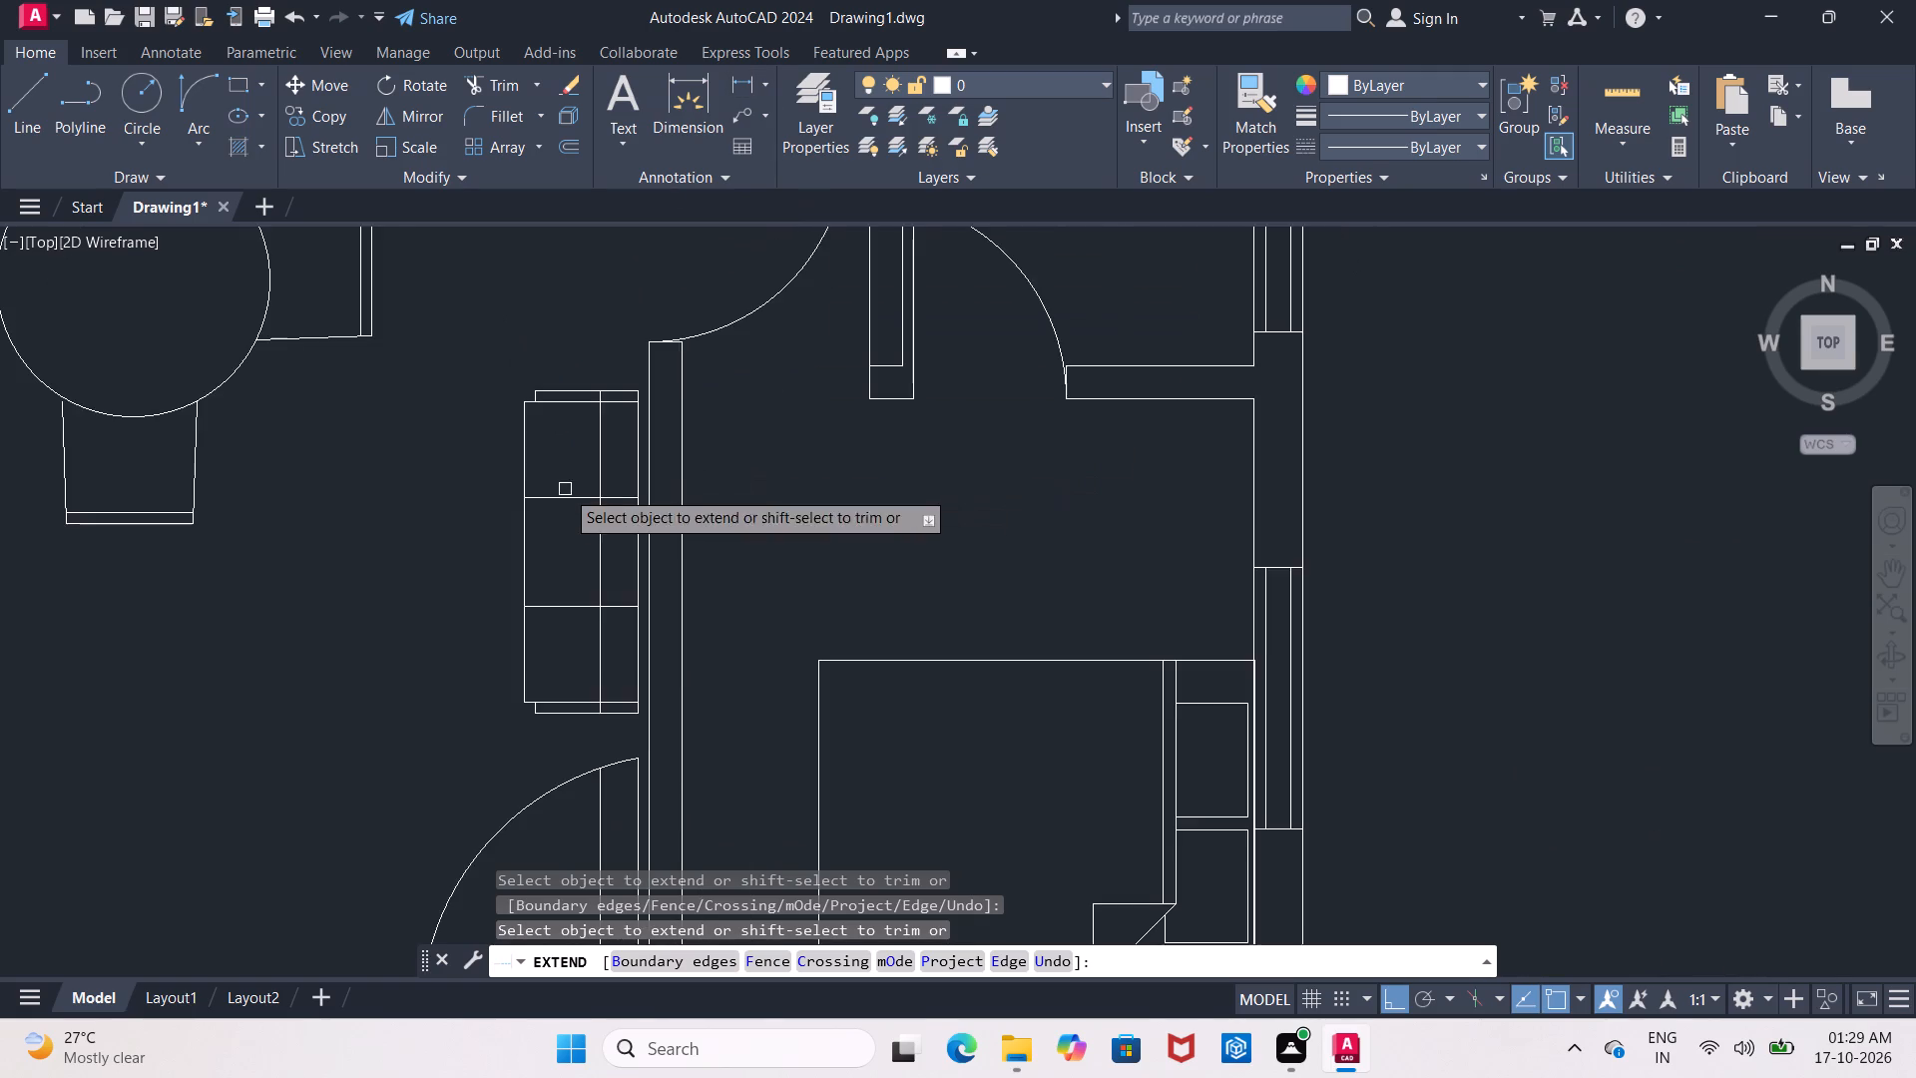
middle_click_drag(565, 489, 609, 402)
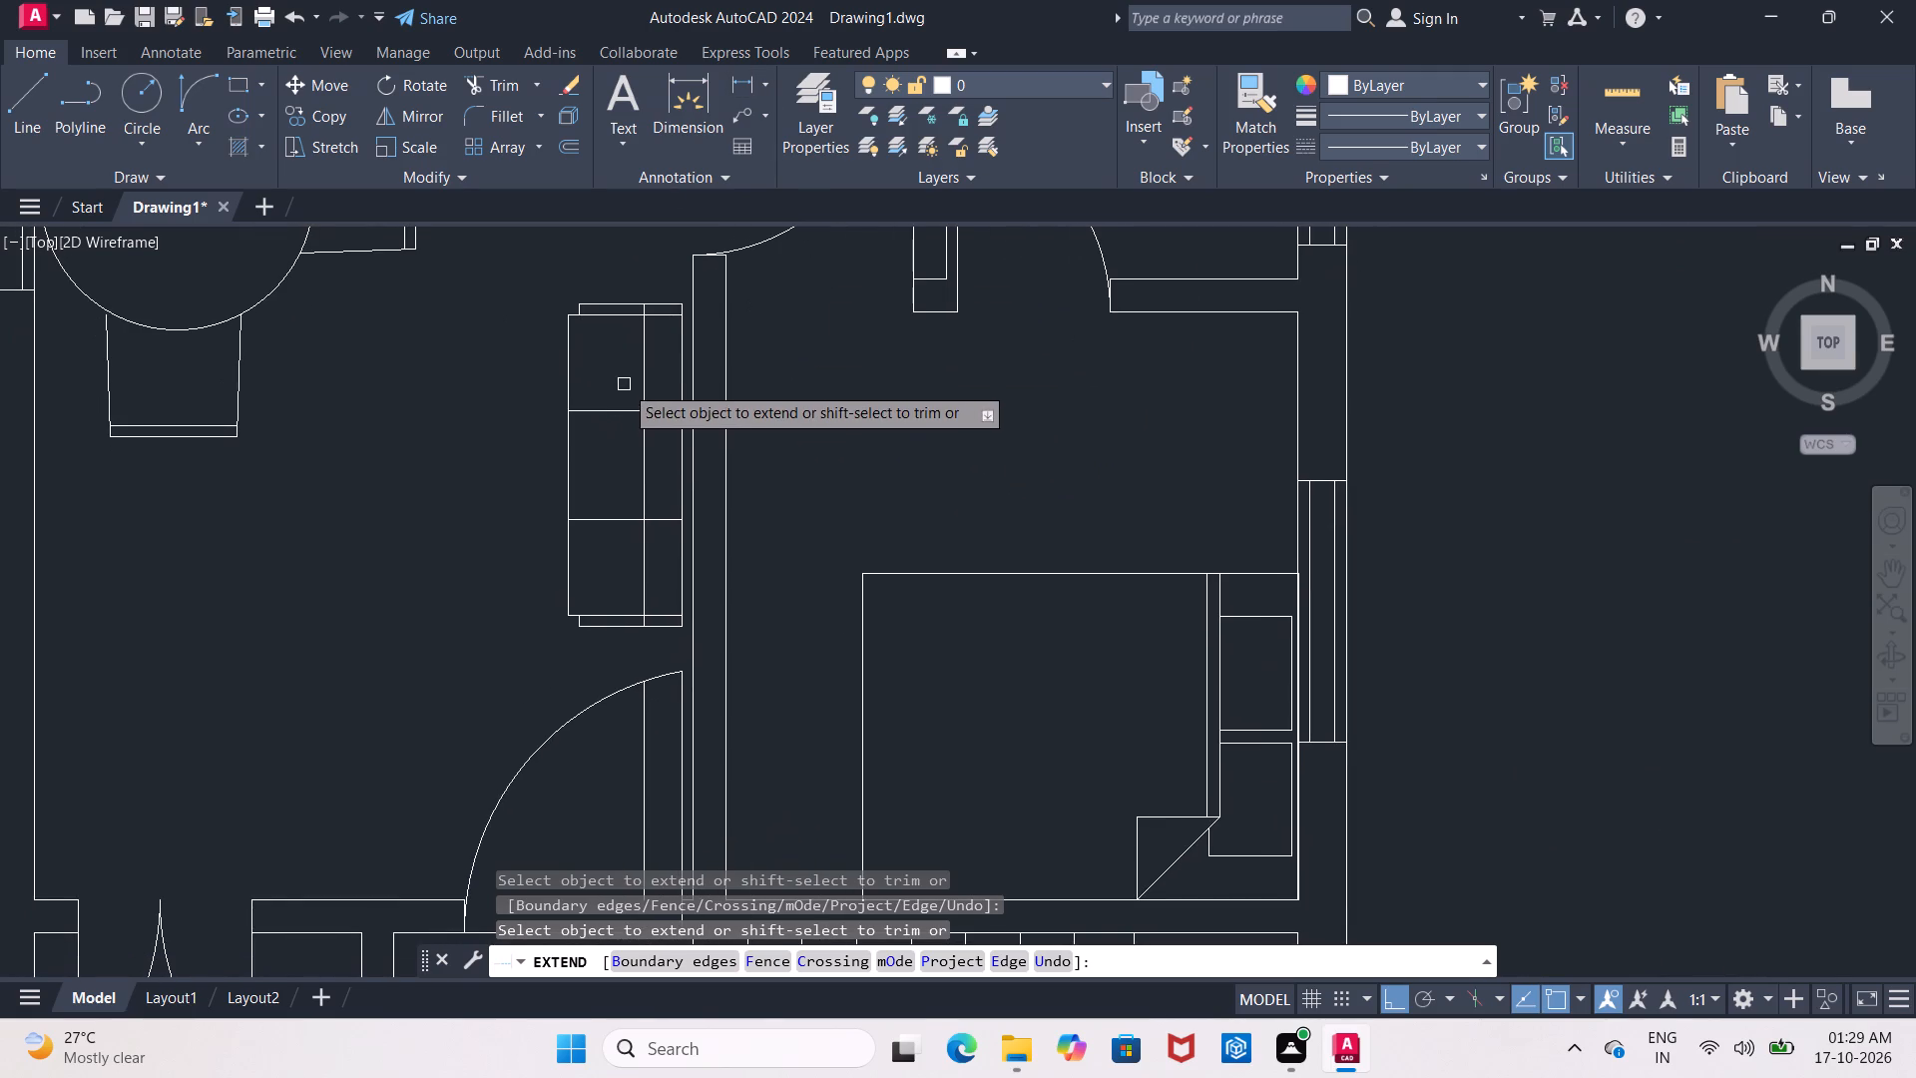
scroll(628, 347, "up", 2)
middle_click_drag(627, 358, 578, 510)
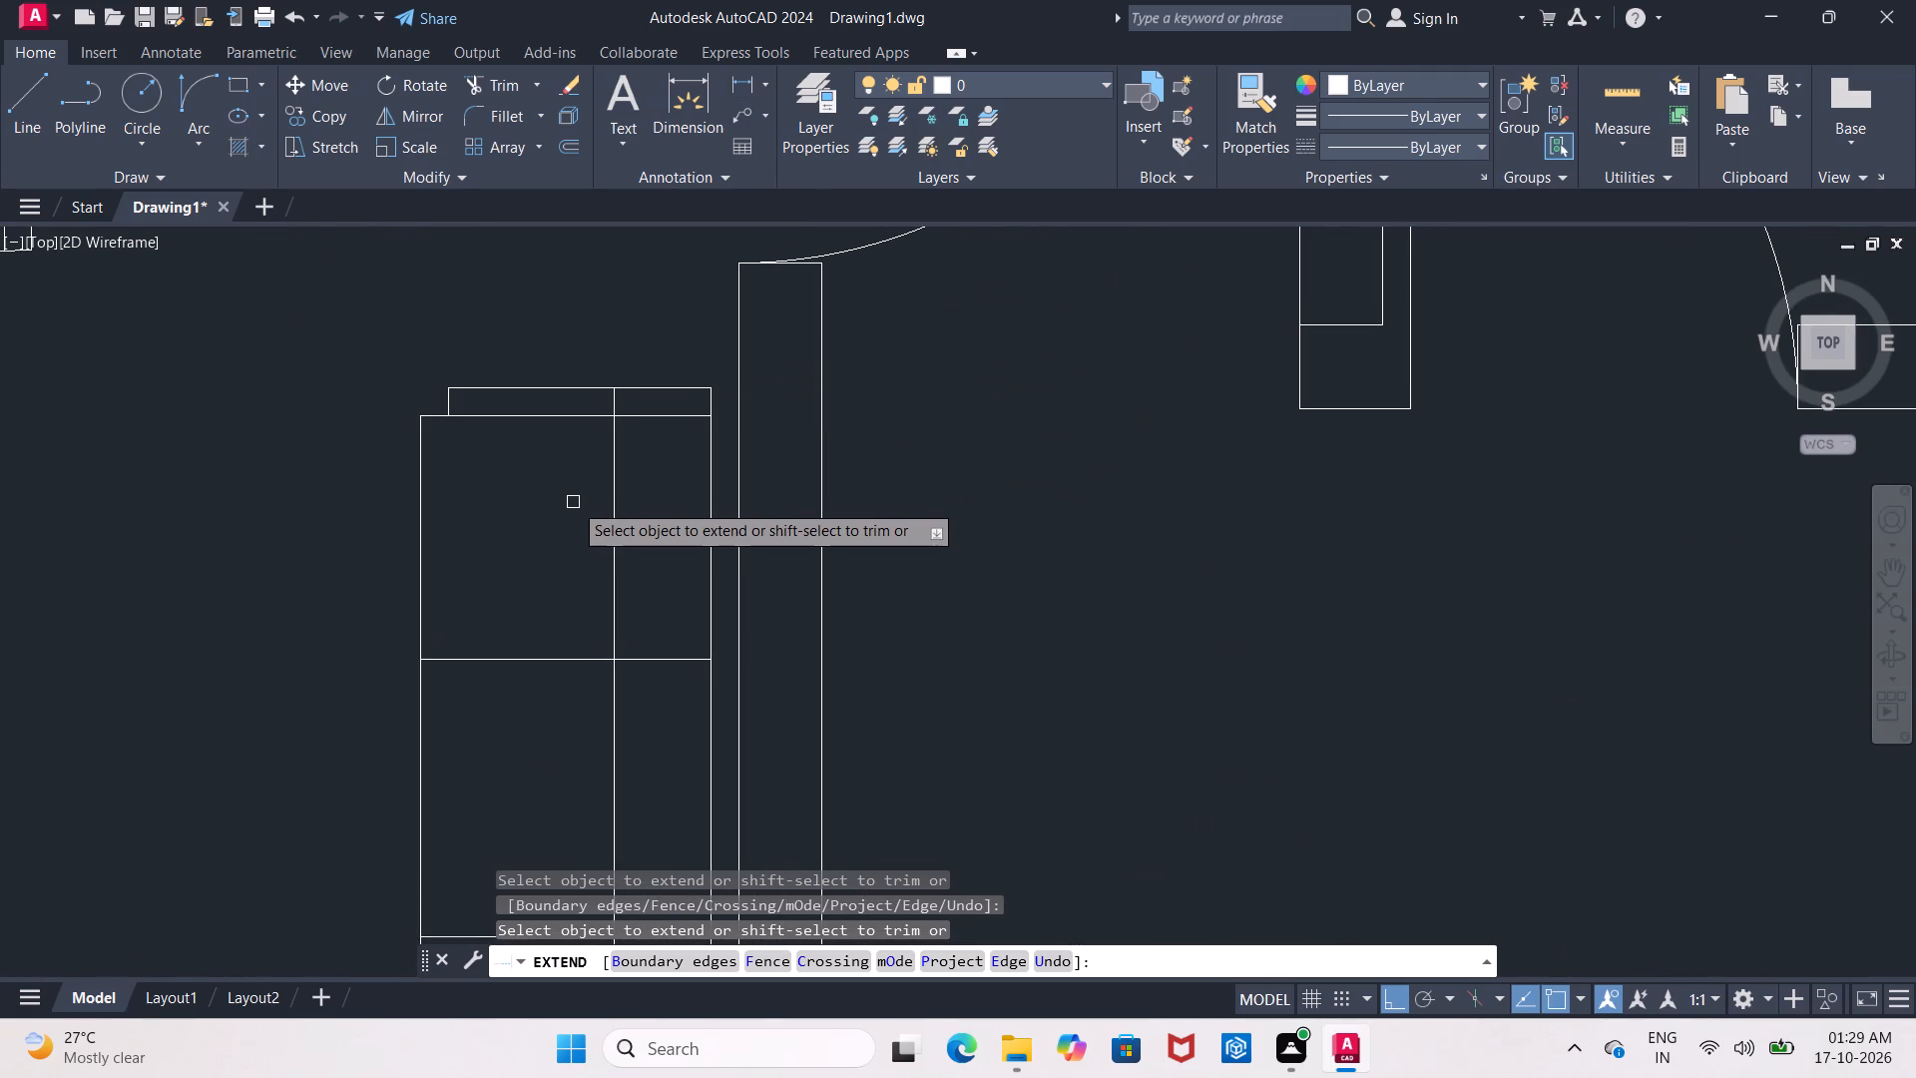
key("Escape")
Trim the backrest line's short segments that cross the sofa's two armrests.
type("tr")
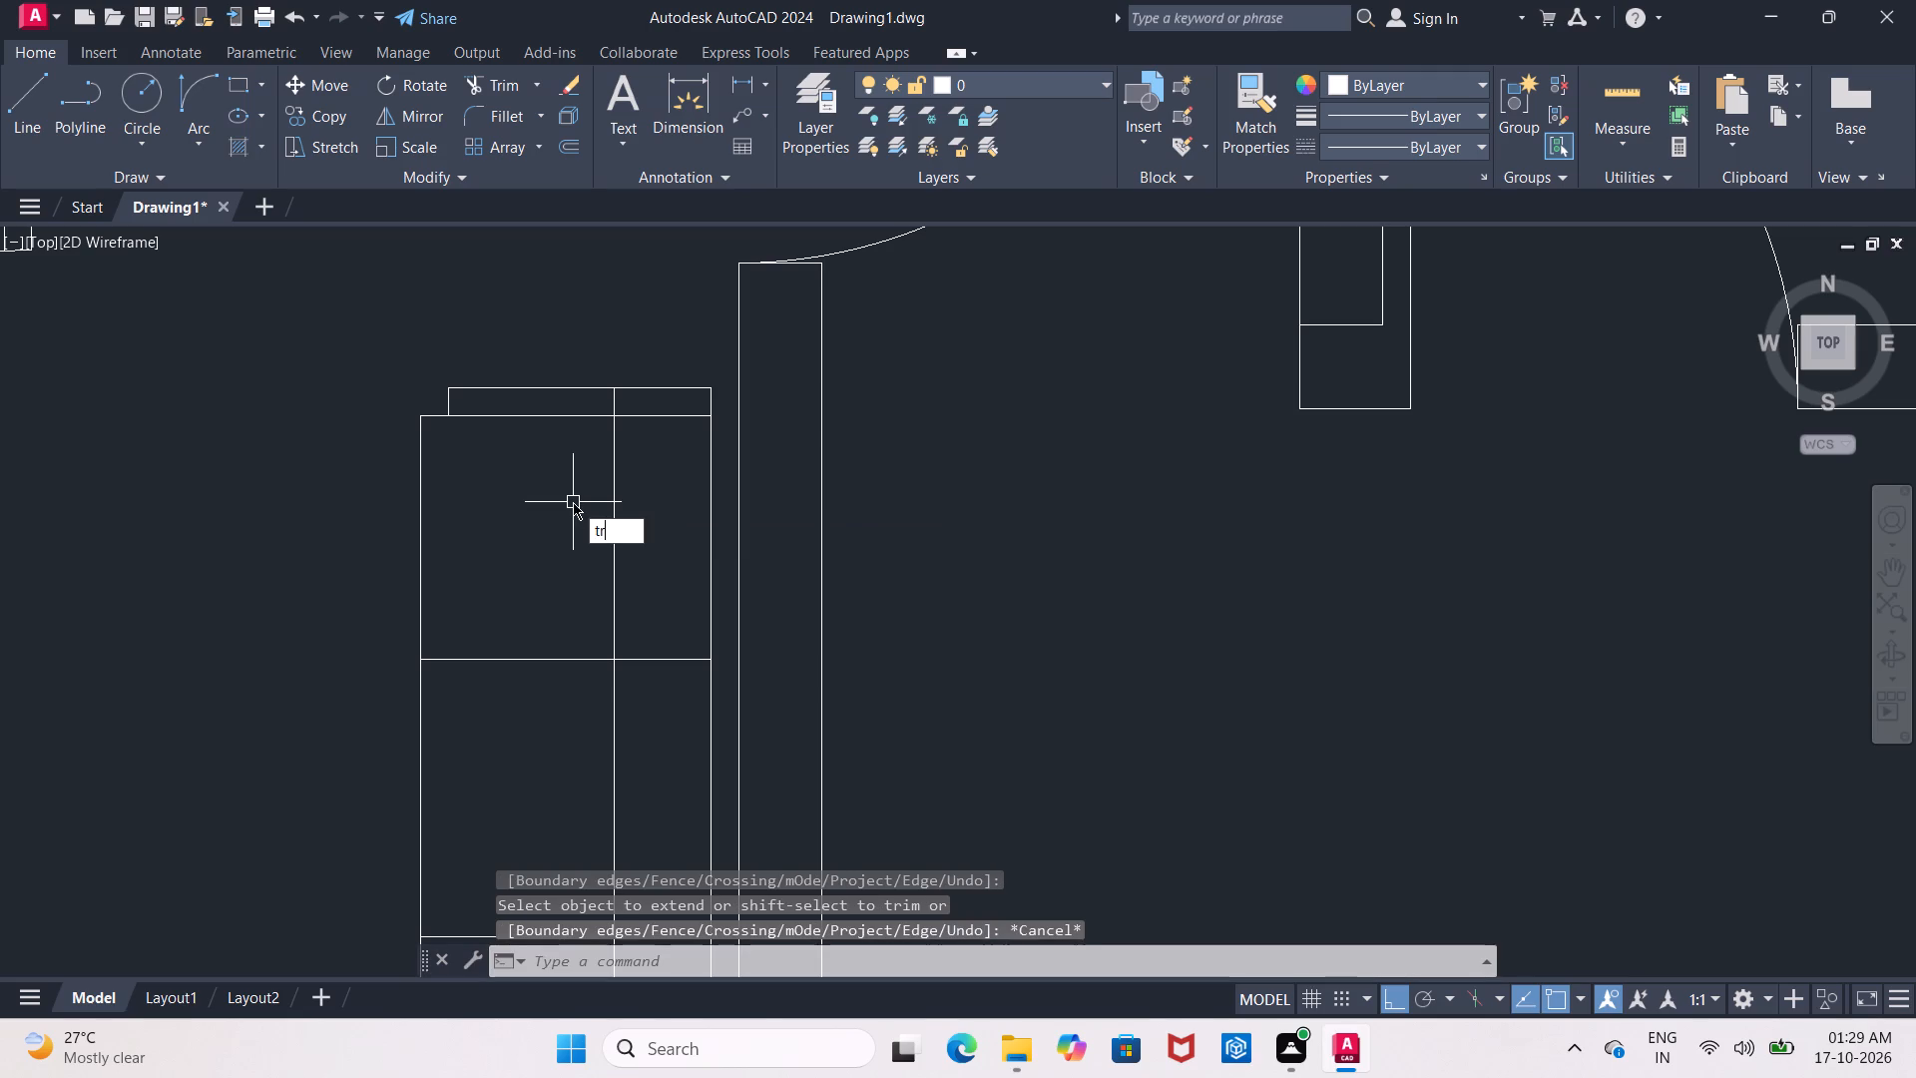
key("Return")
key("Return")
scroll(636, 407, "up", 1)
left_click(600, 404)
scroll(601, 412, "down", 4)
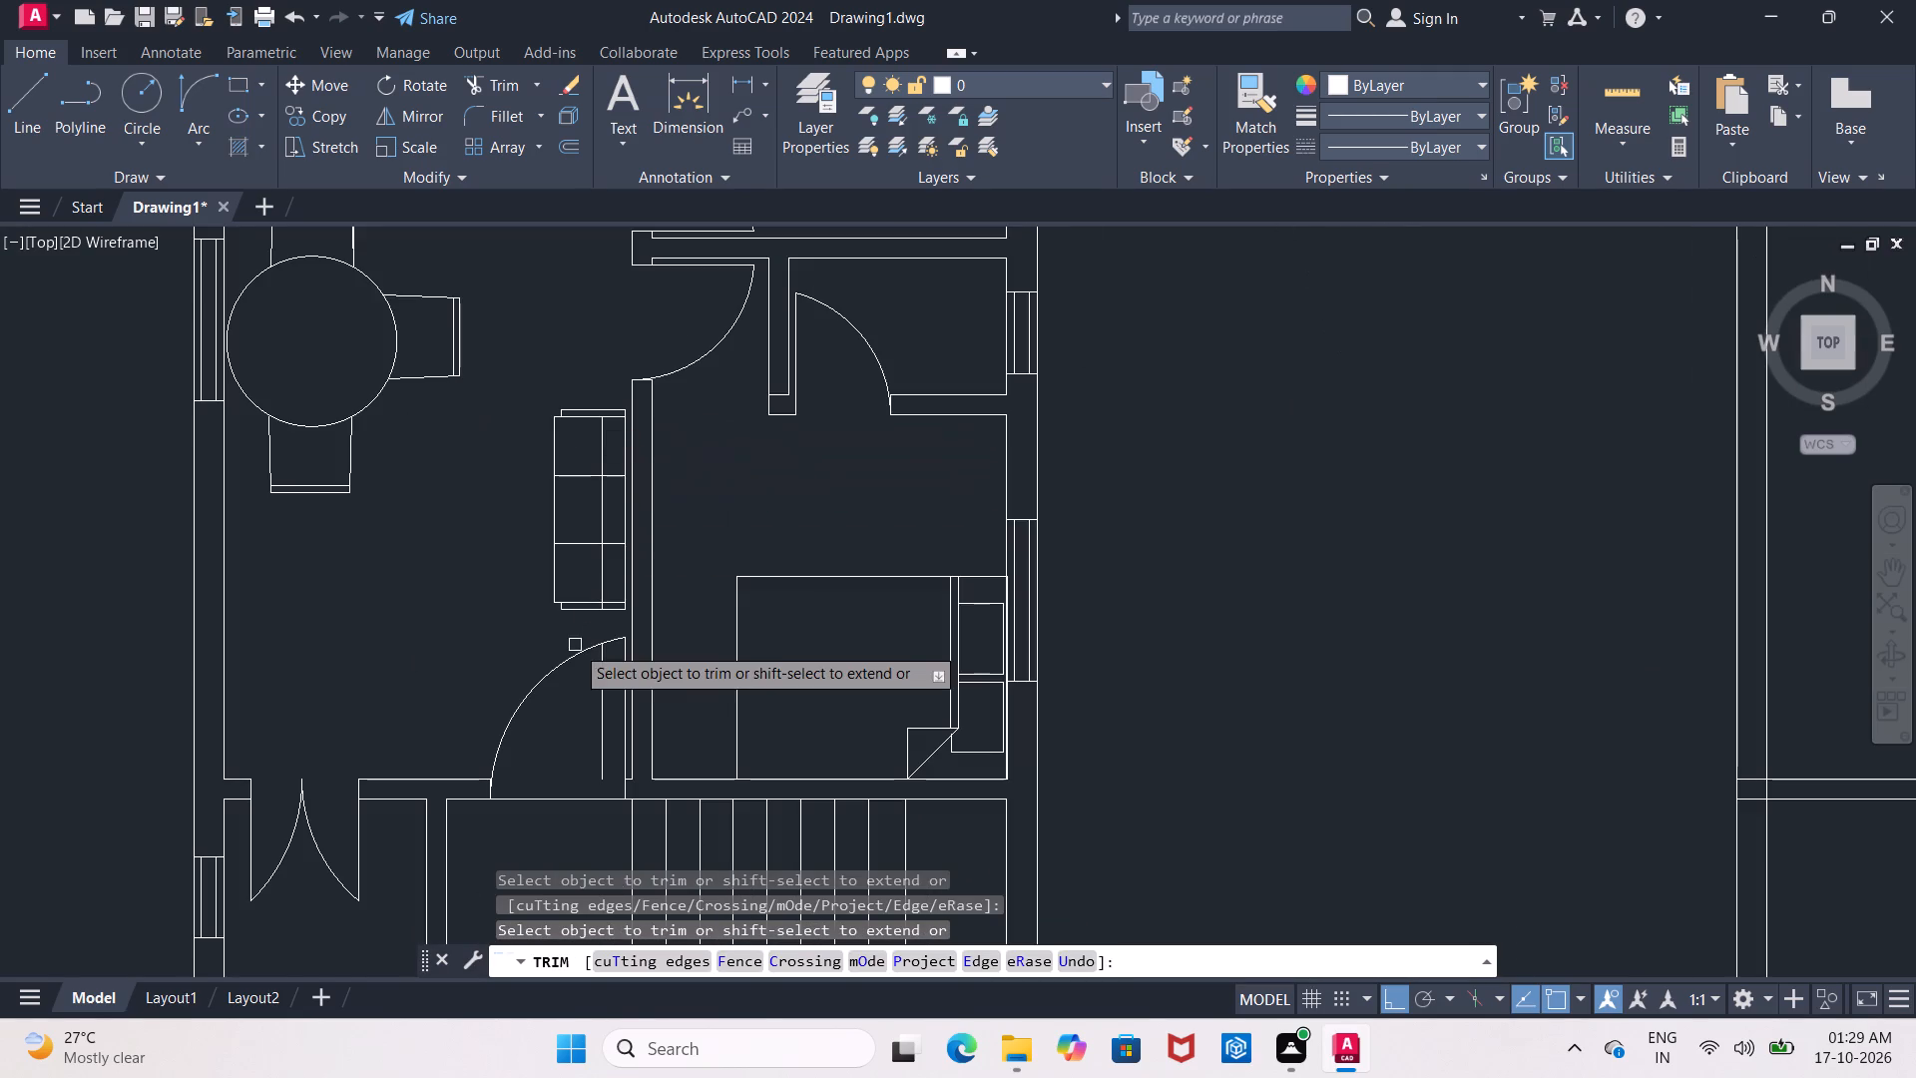
scroll(614, 621, "up", 3)
left_click(569, 580)
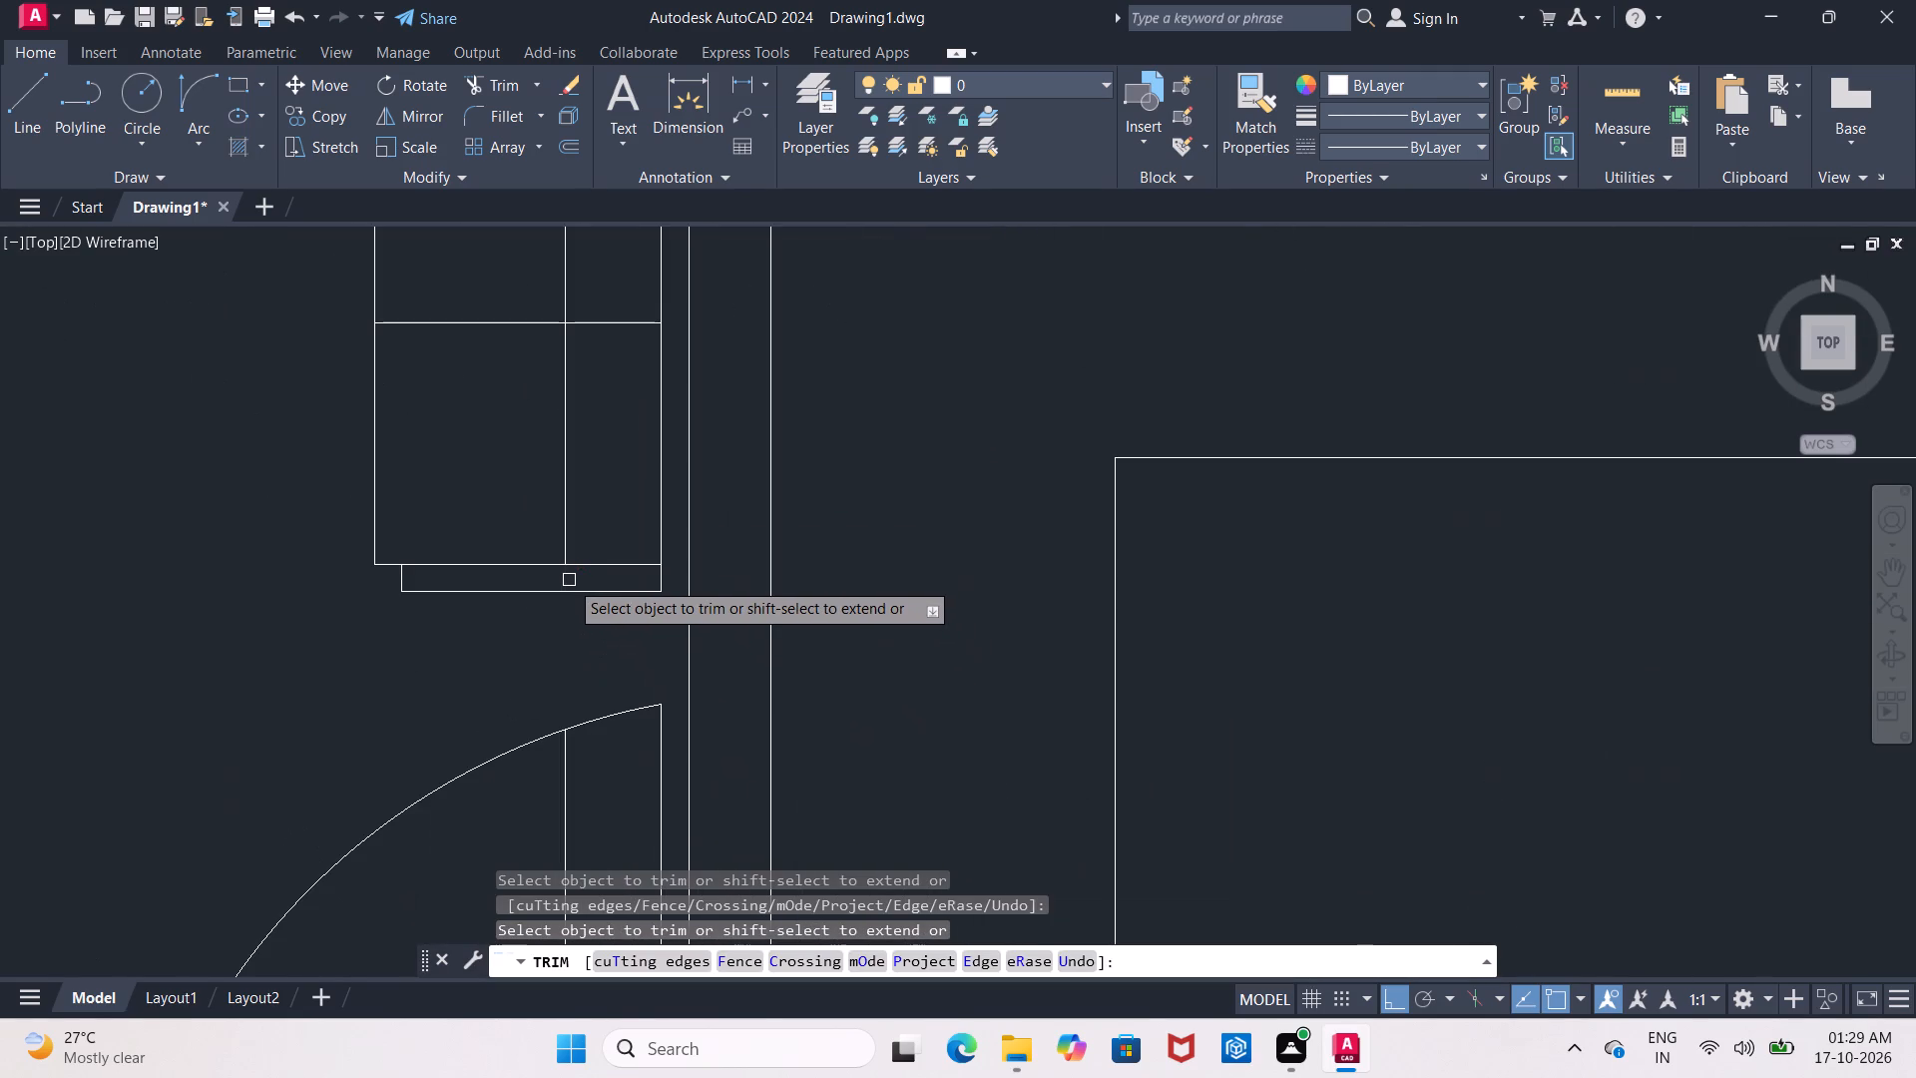
Trim both seat divider lines where they cross the sofa's backrest on the wall side.
left_click(628, 327)
middle_click_drag(624, 336, 611, 709)
left_click(599, 426)
middle_click_drag(599, 412, 599, 444)
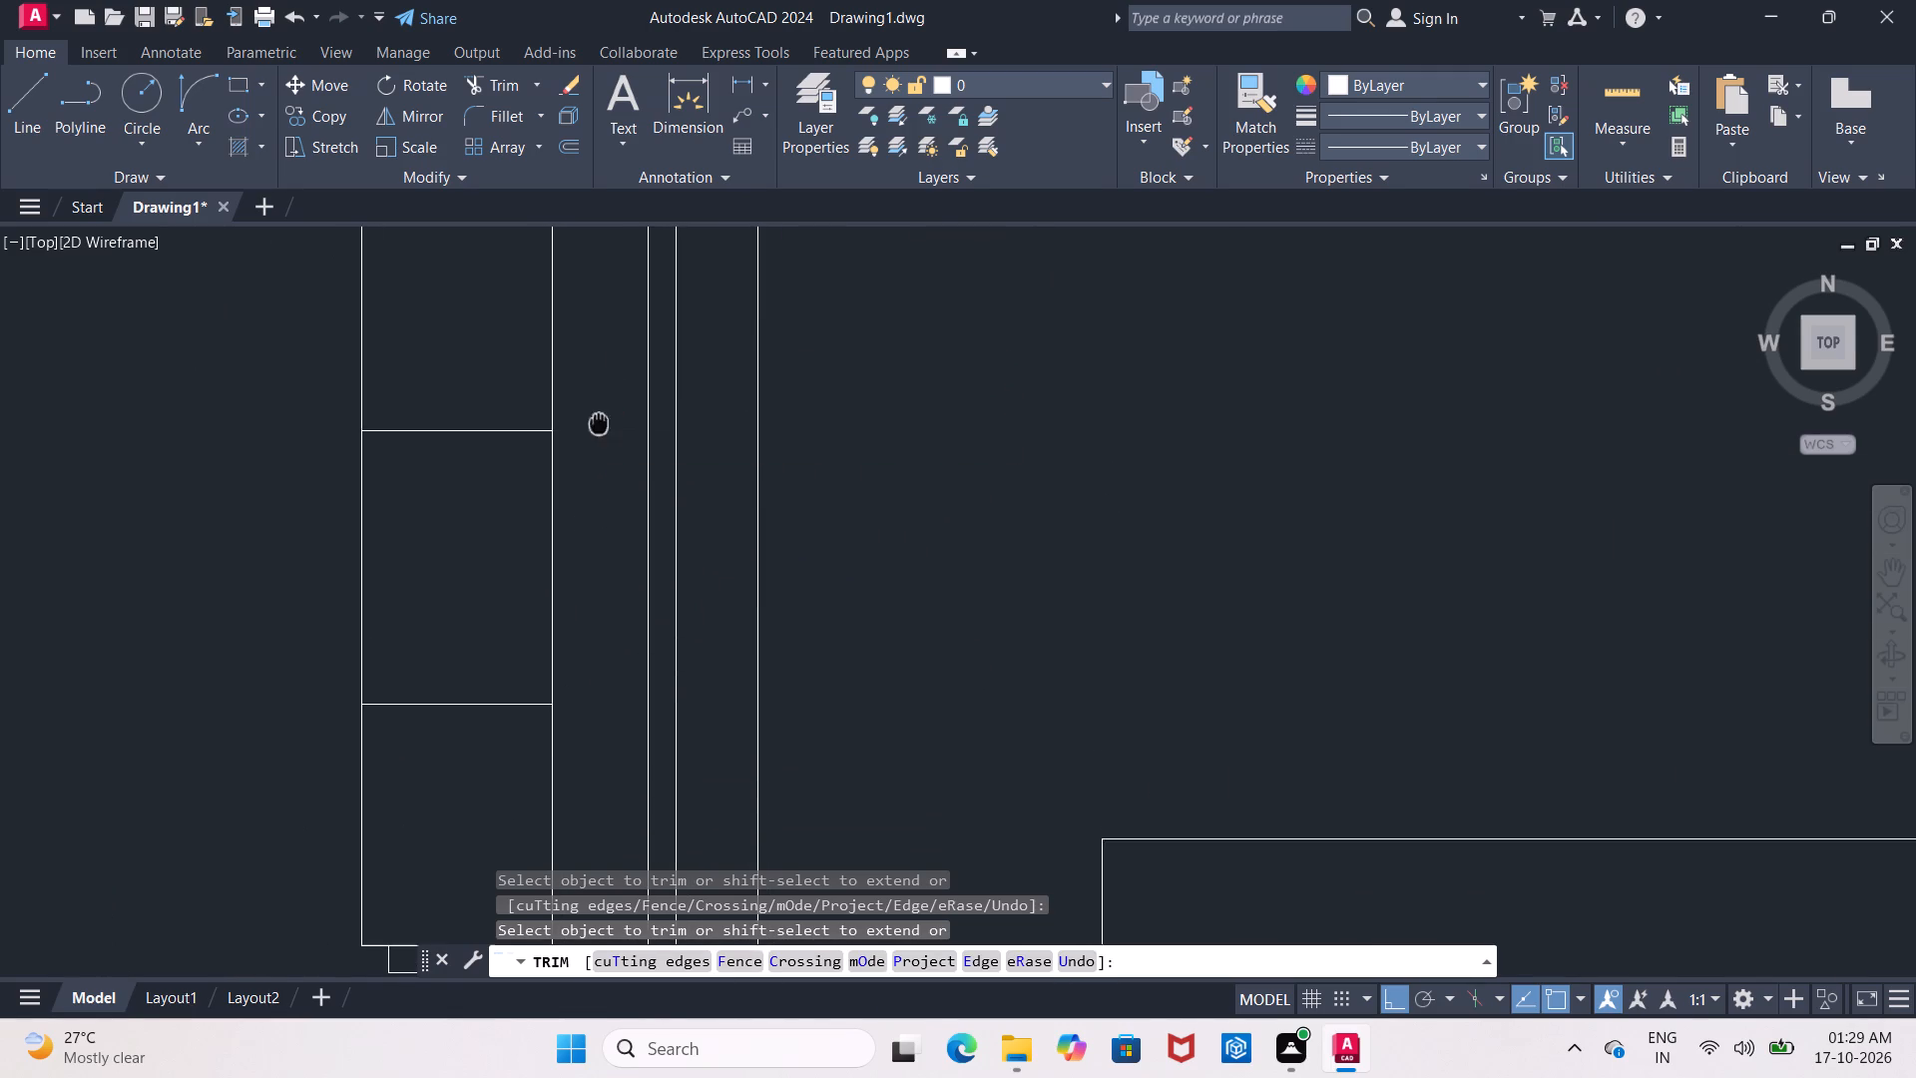
middle_click_drag(599, 444, 599, 701)
scroll(605, 557, "down", 1)
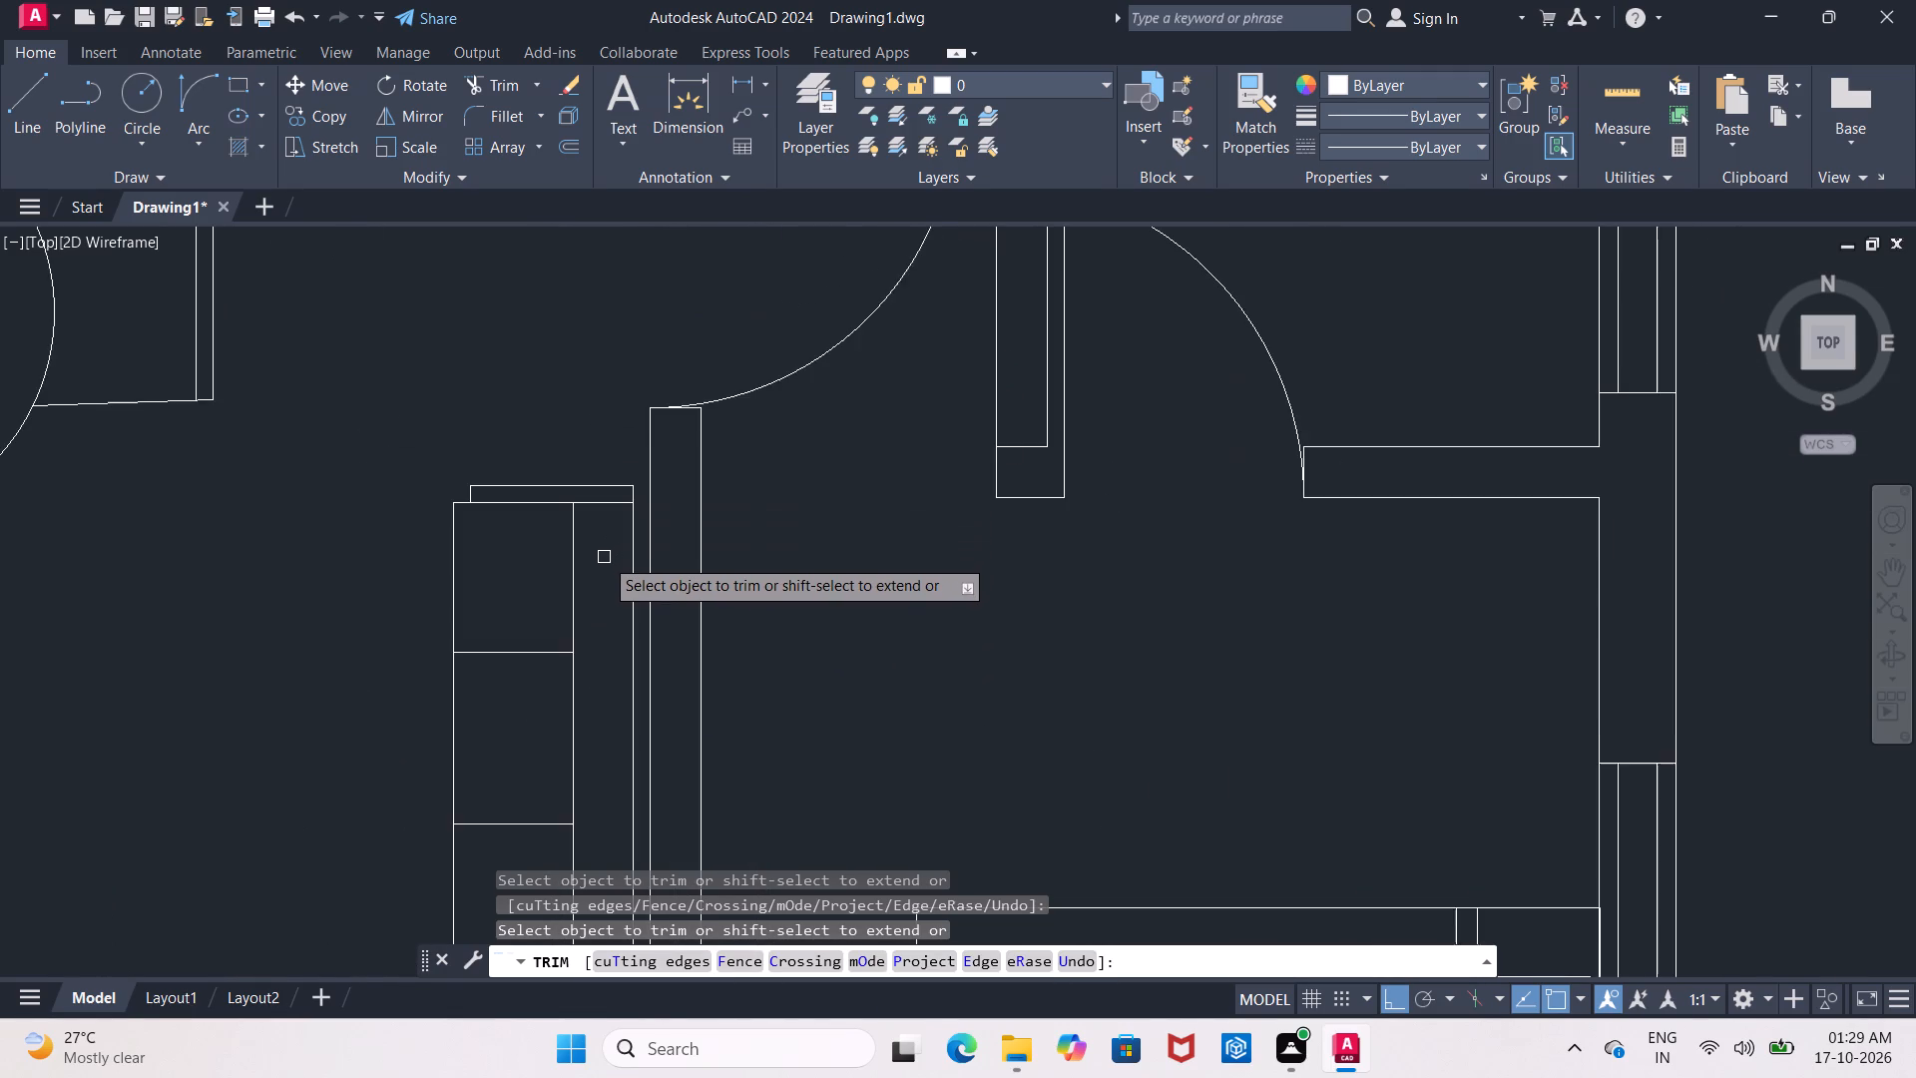
scroll(604, 557, "down", 1)
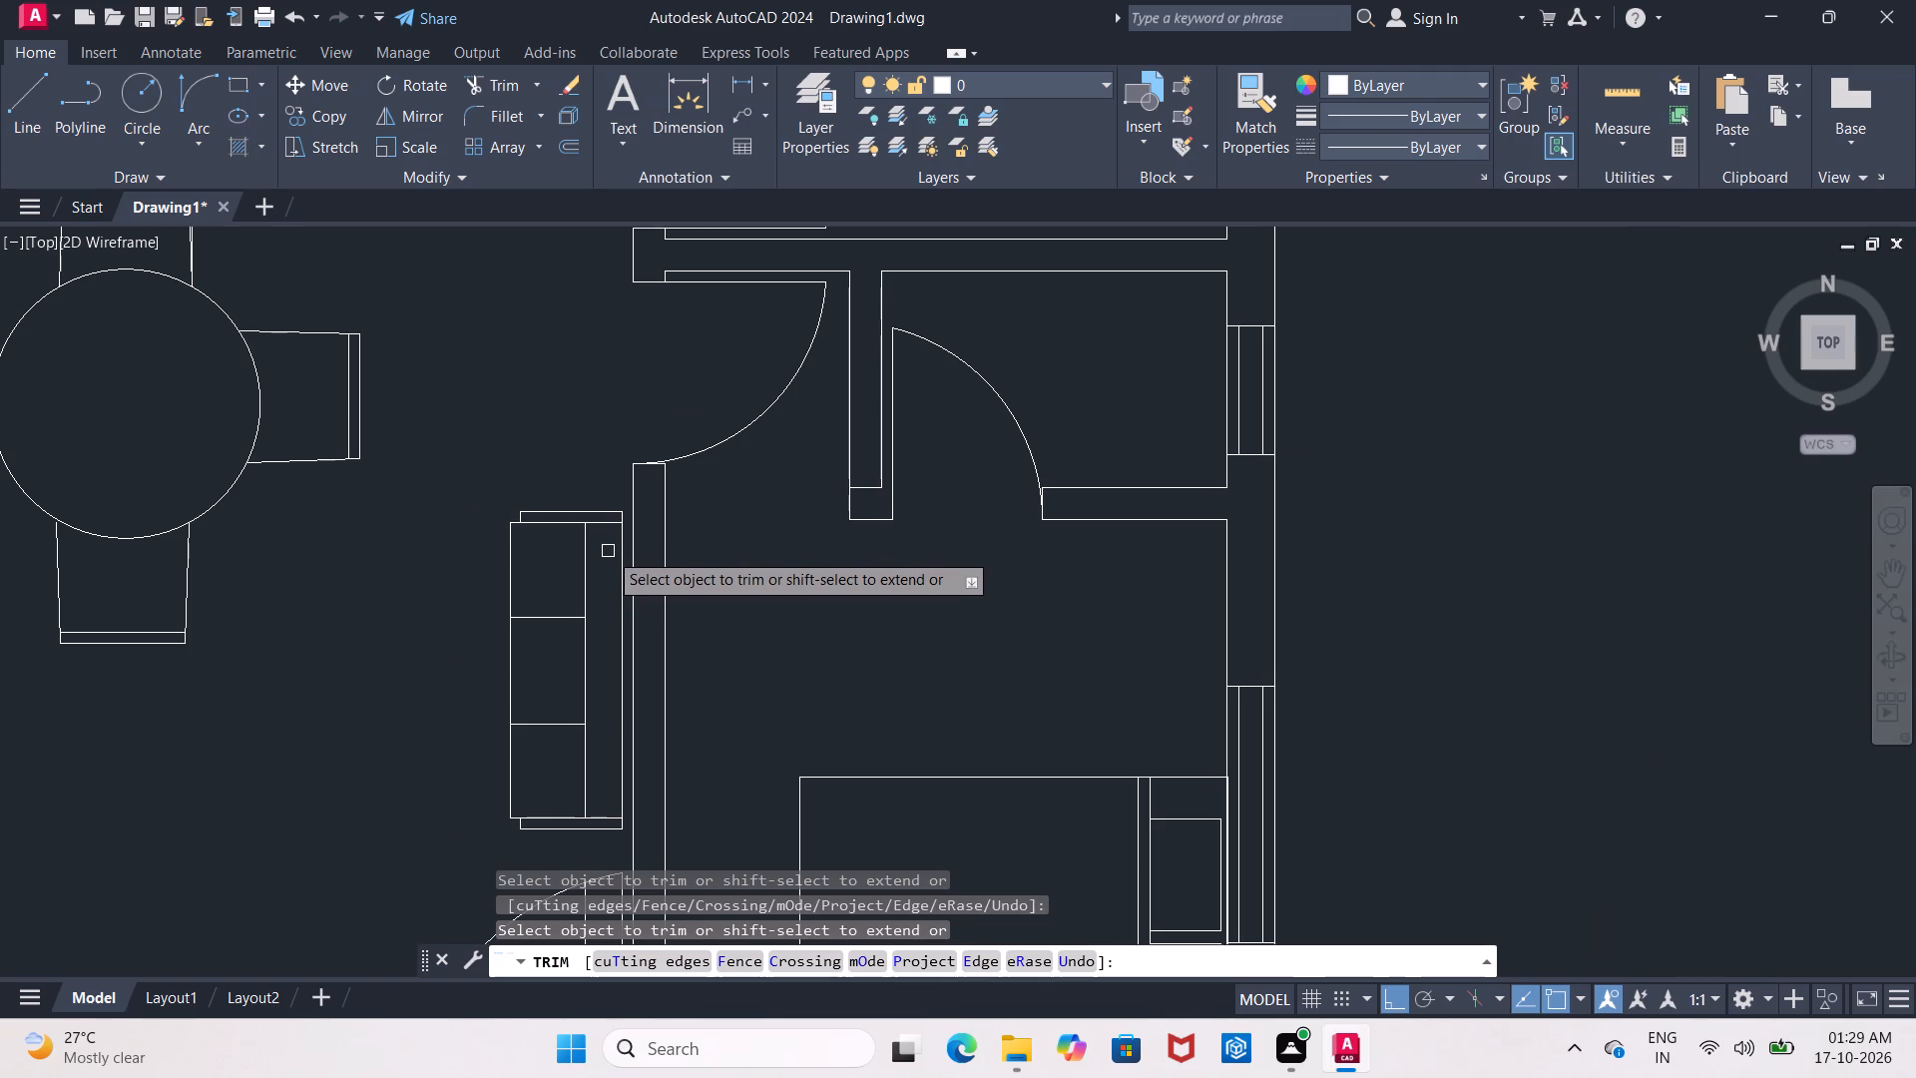
scroll(591, 546, "down", 1)
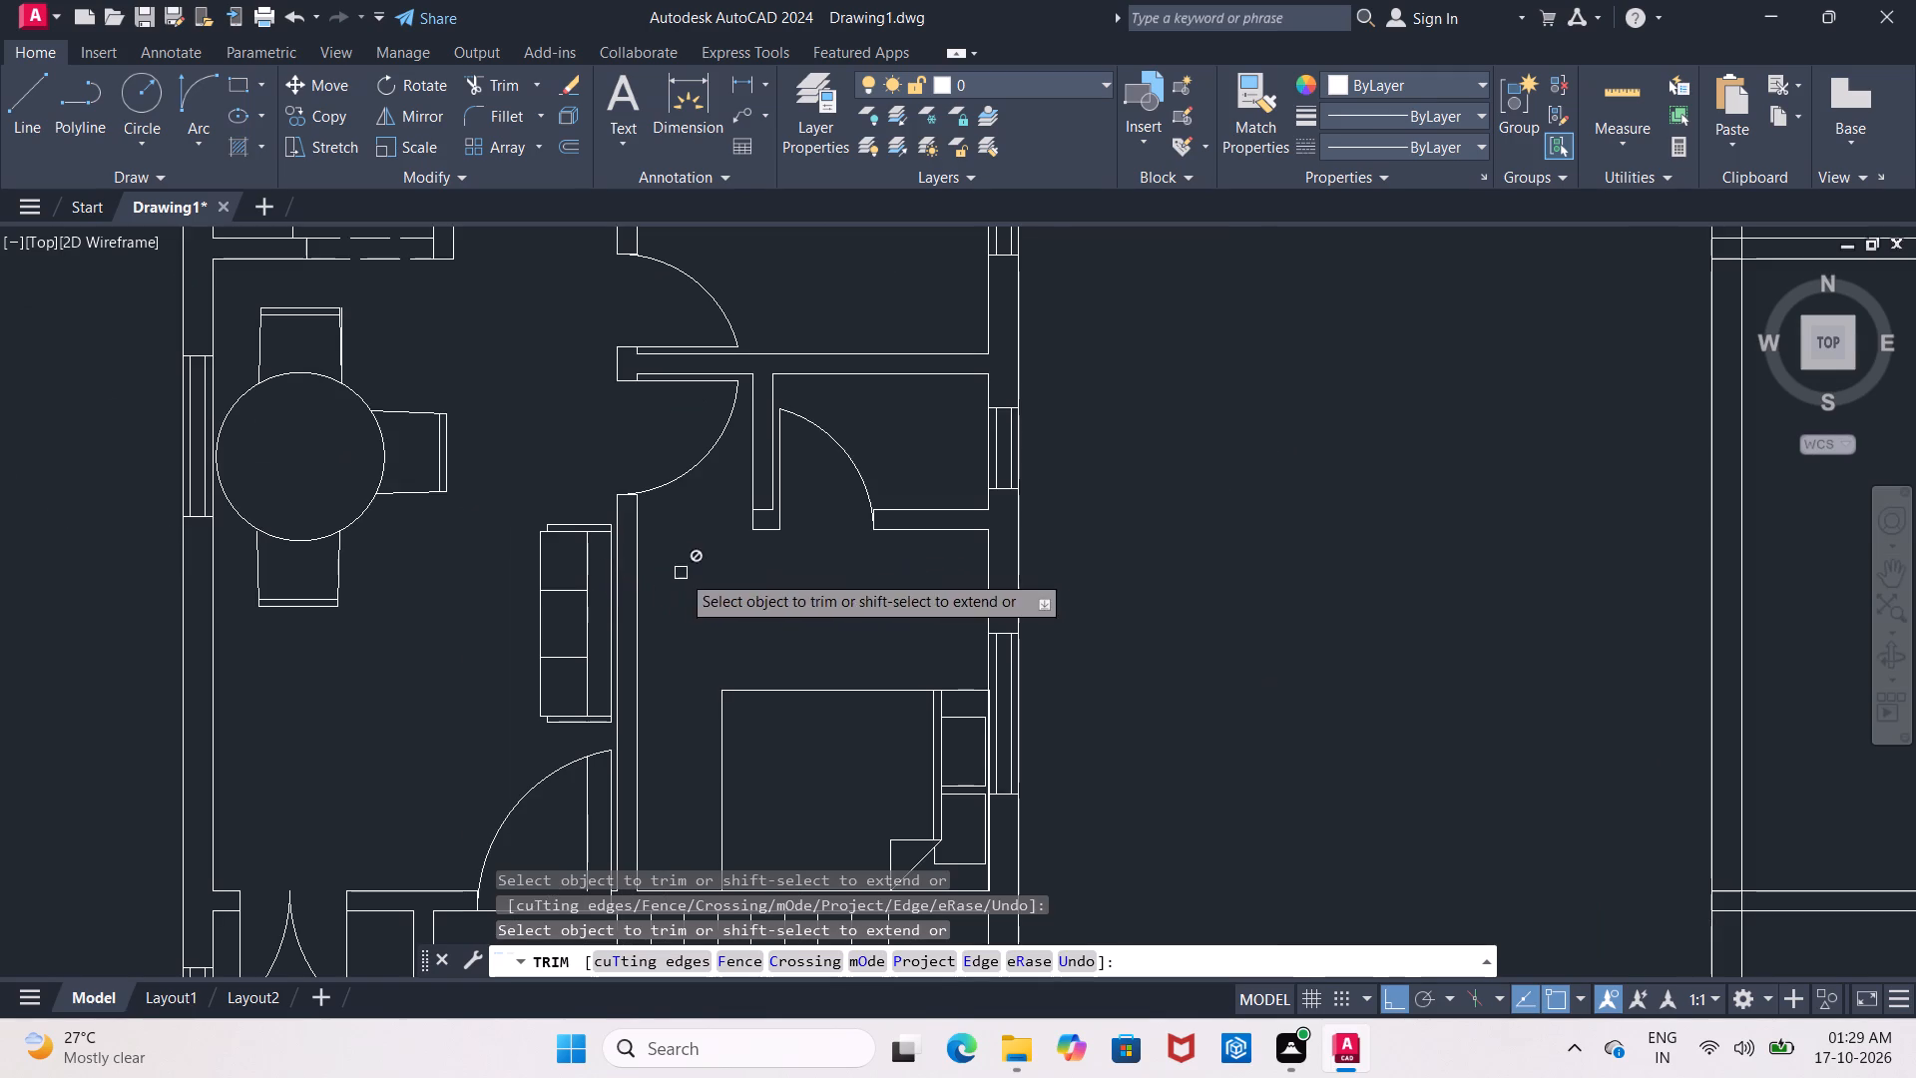
Draw a rectangle about 1'-10" by 4'-3 1/2" in front of the three-seat sofa as a coffee table outline.
middle_click_drag(682, 573, 690, 423)
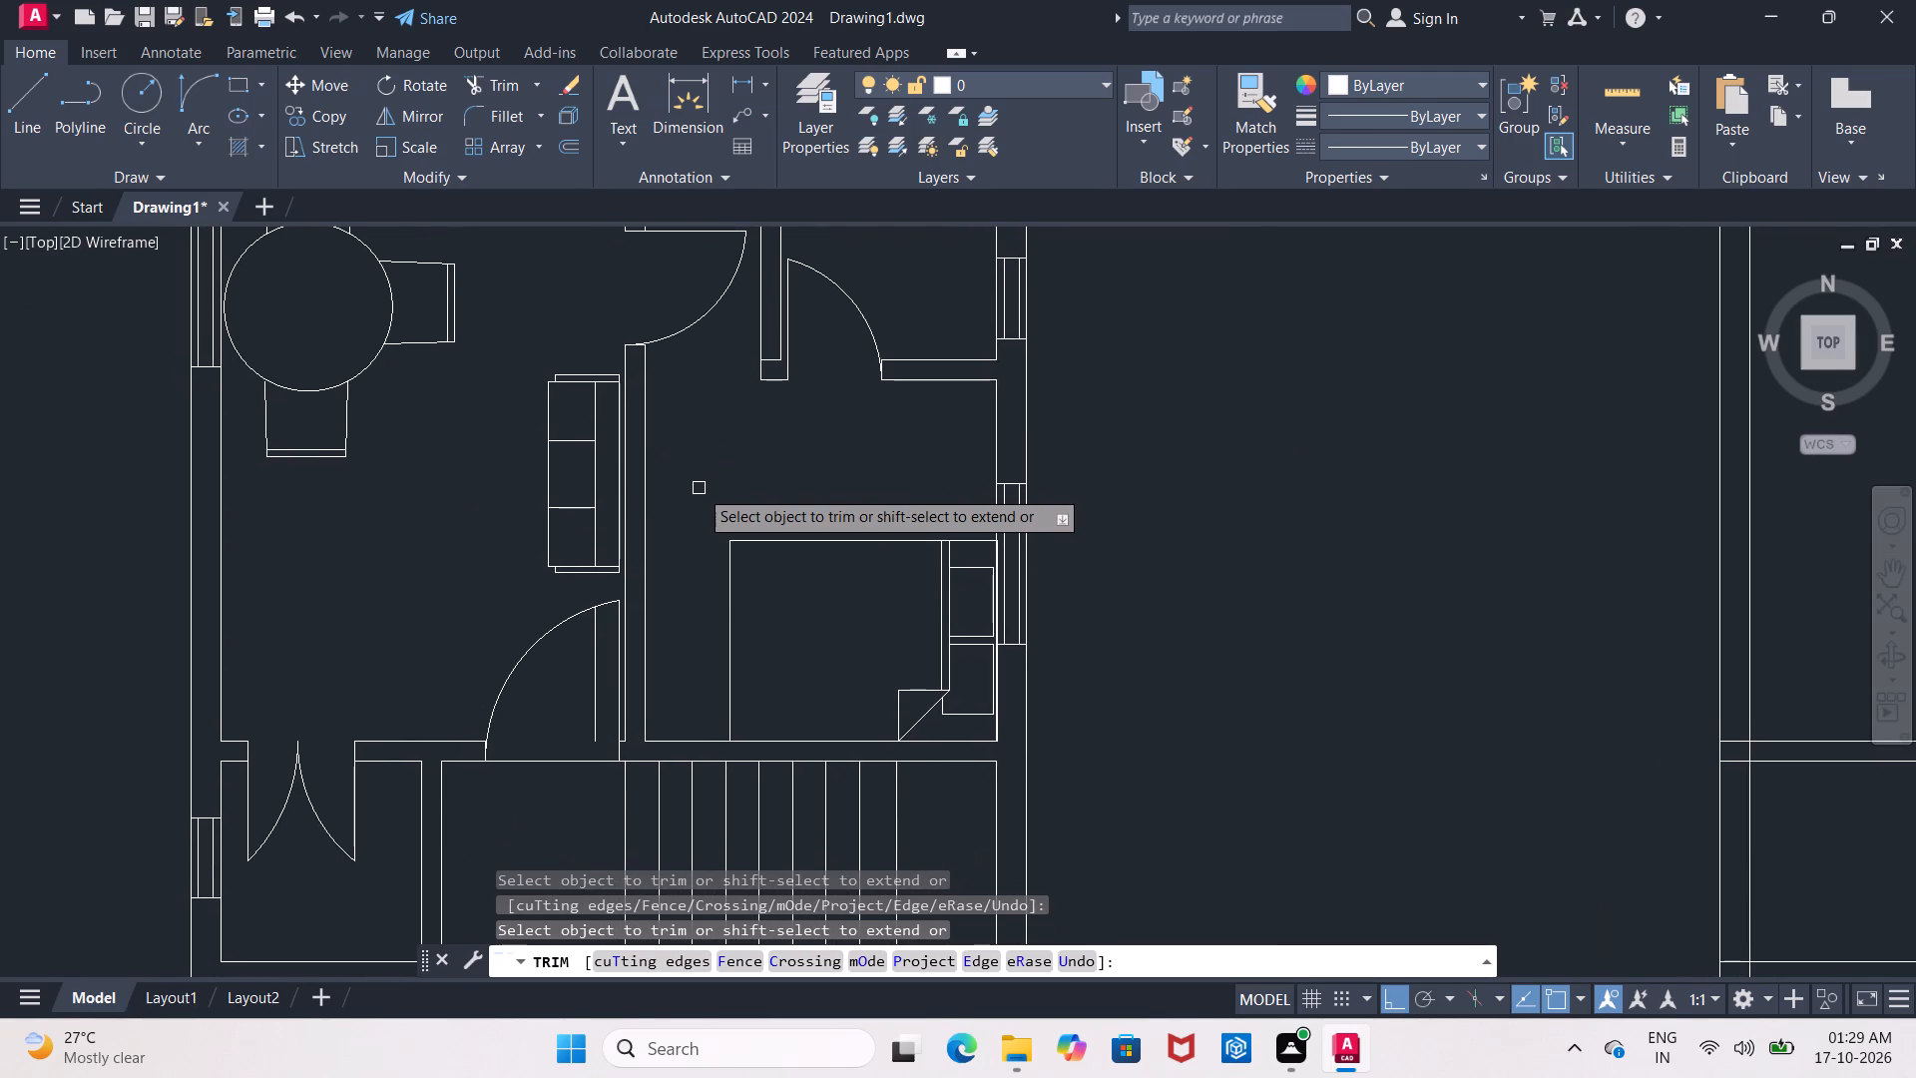
scroll(699, 488, "down", 1)
middle_click_drag(699, 488, 757, 493)
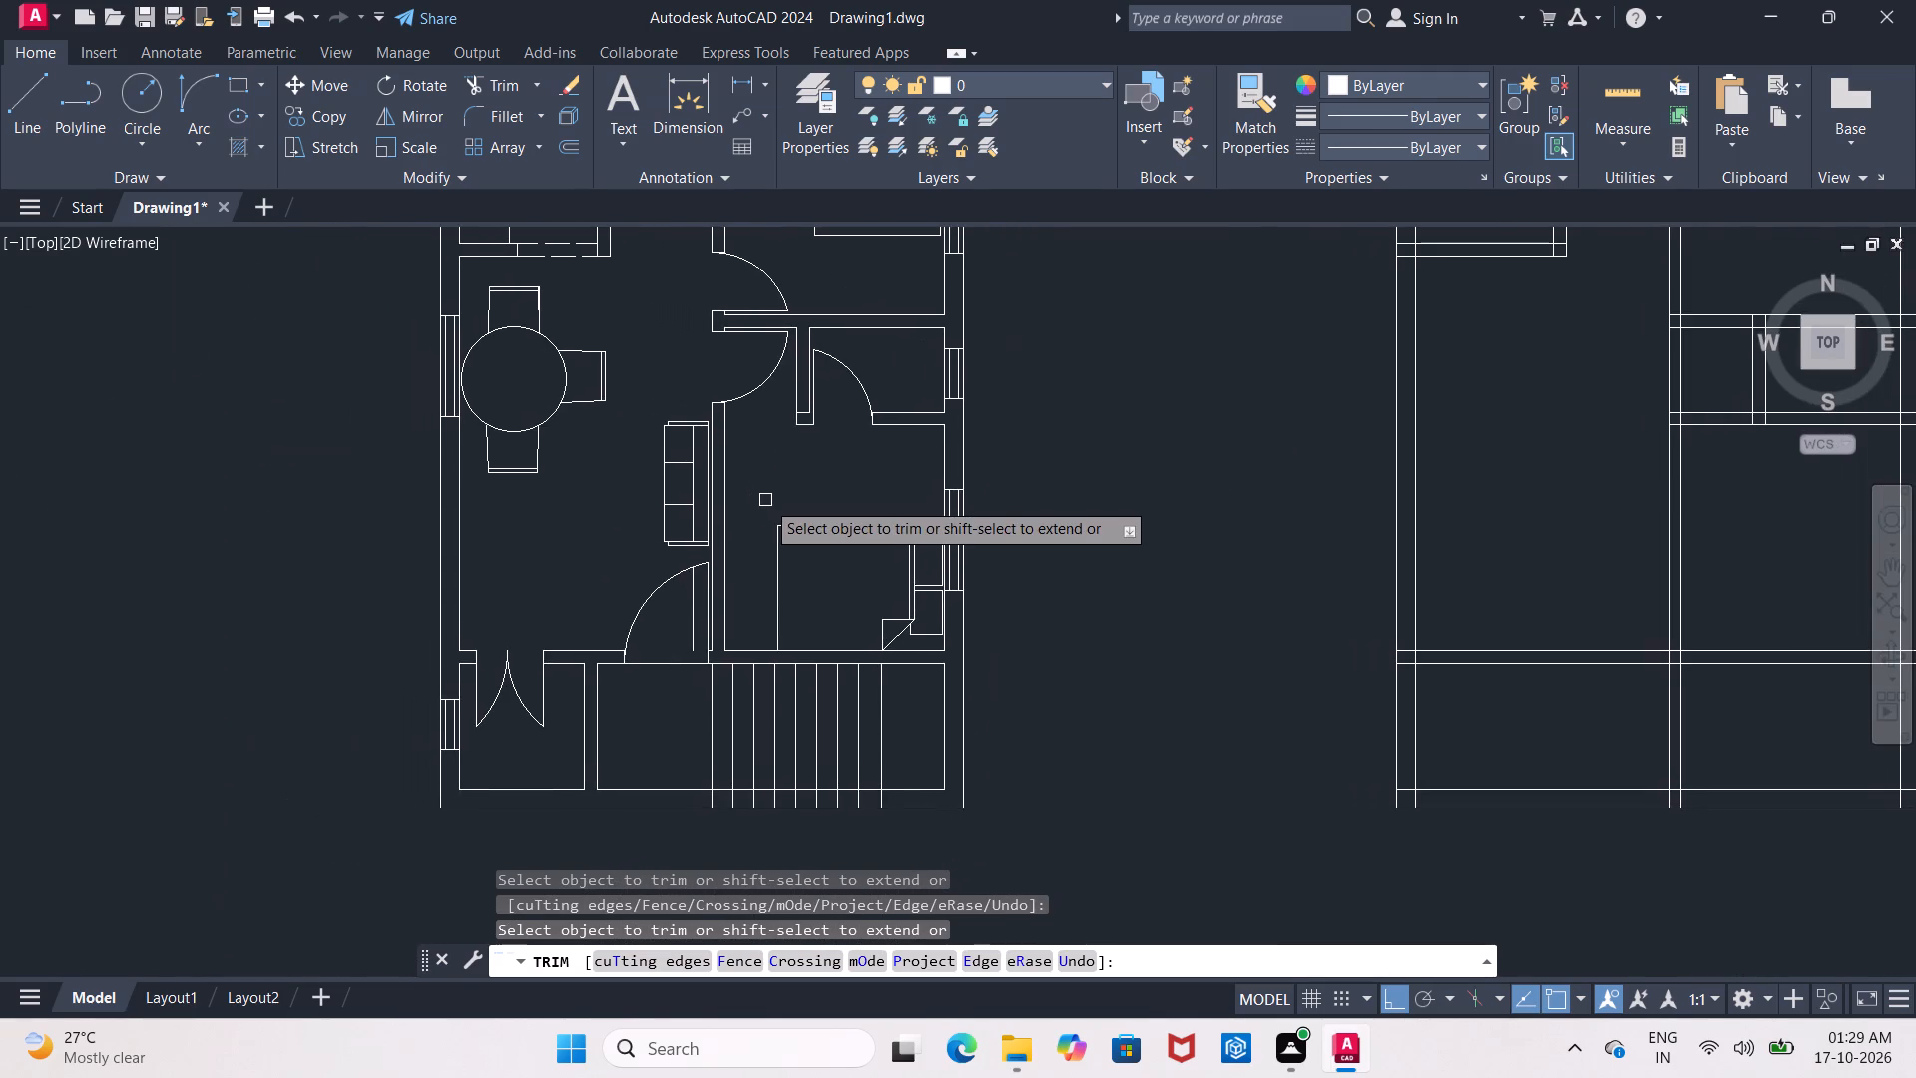
key("Escape")
scroll(616, 458, "up", 2)
middle_click_drag(615, 458, 429, 423)
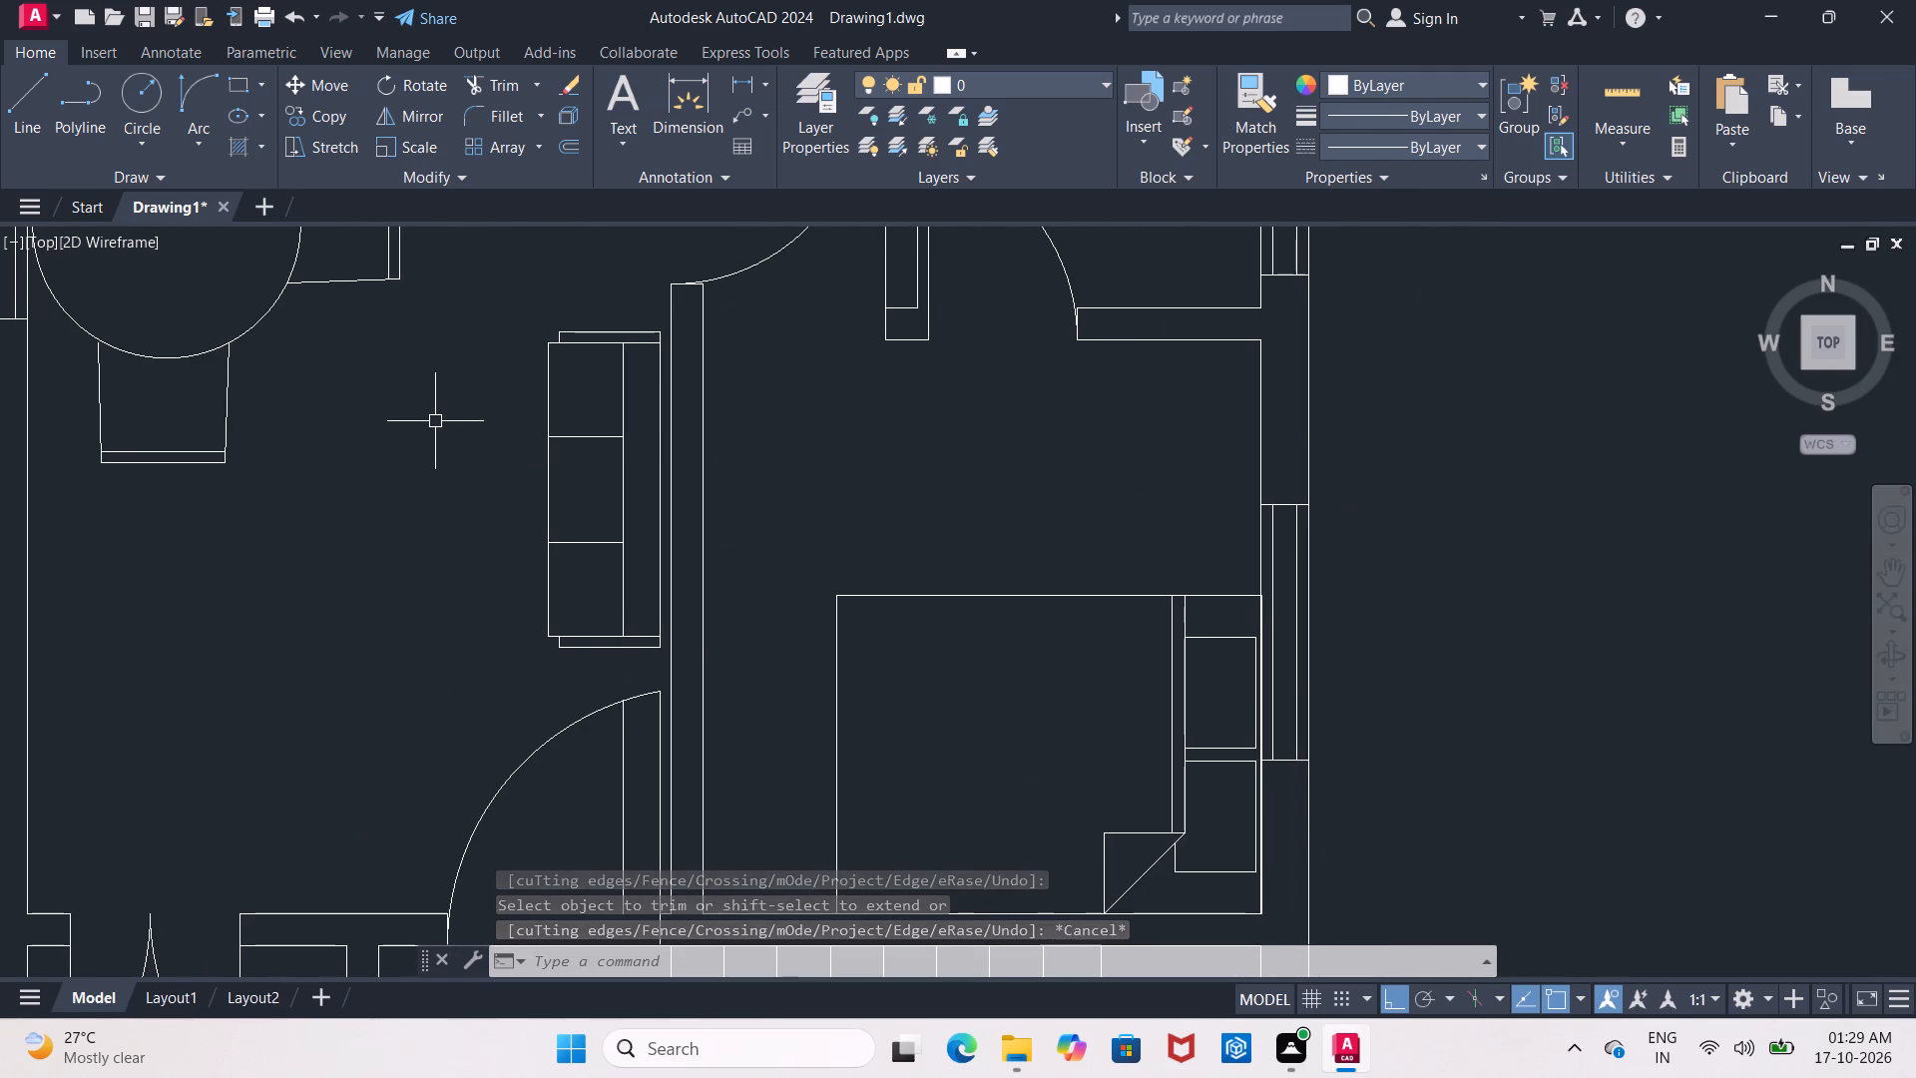
left_click(242, 91)
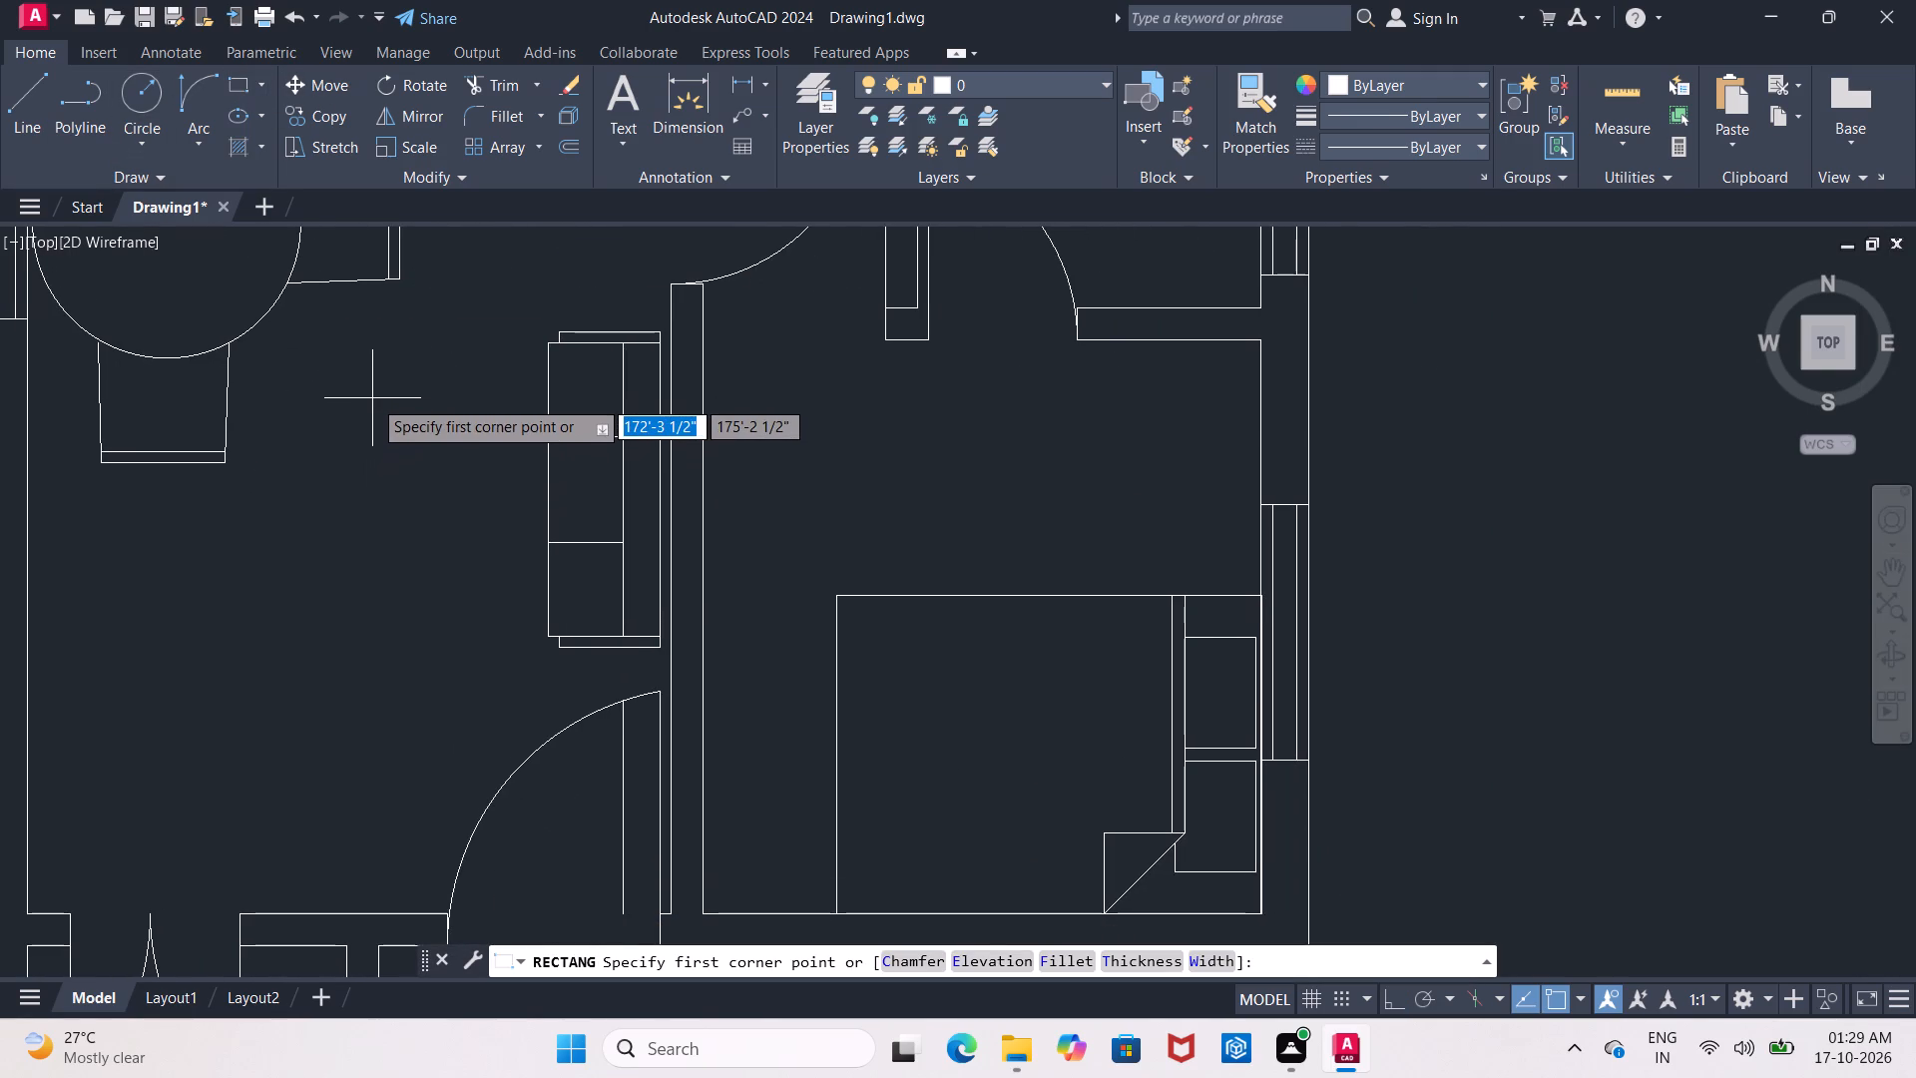
left_click(398, 355)
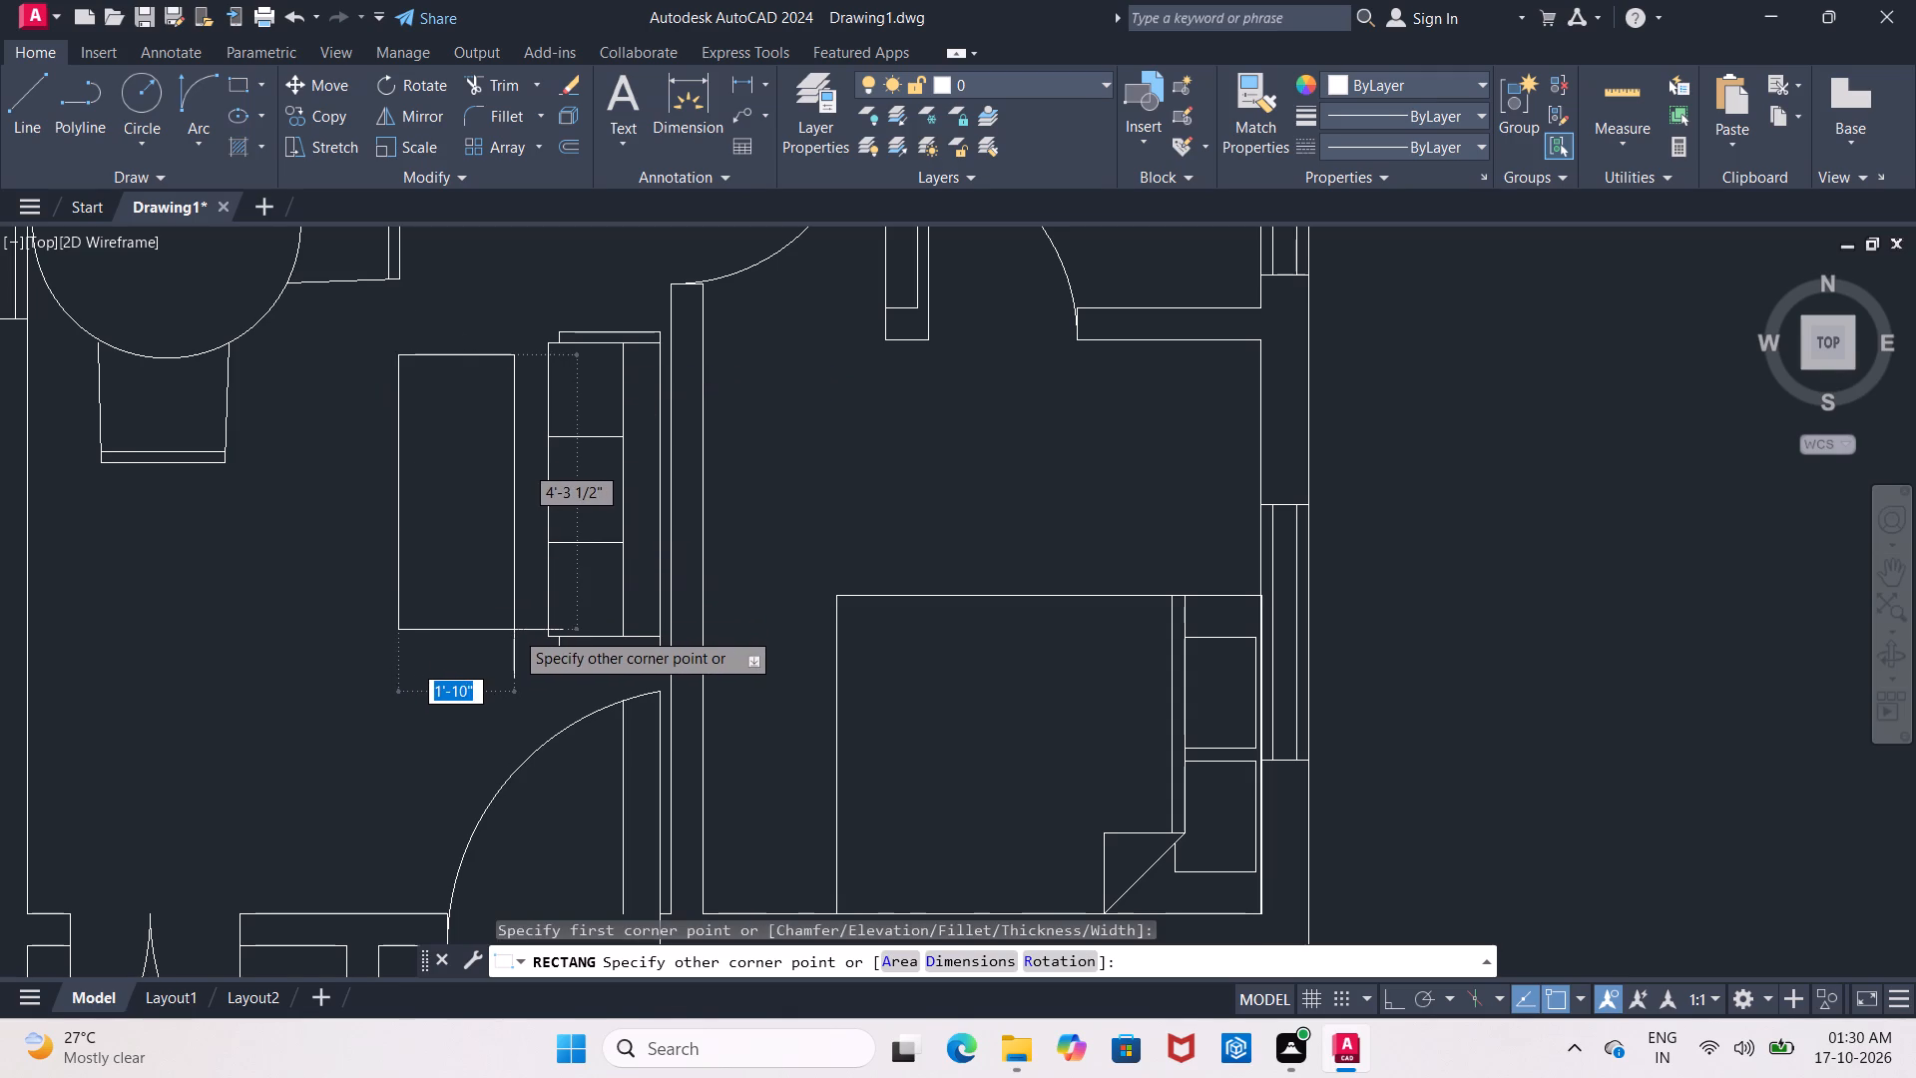
left_click(514, 630)
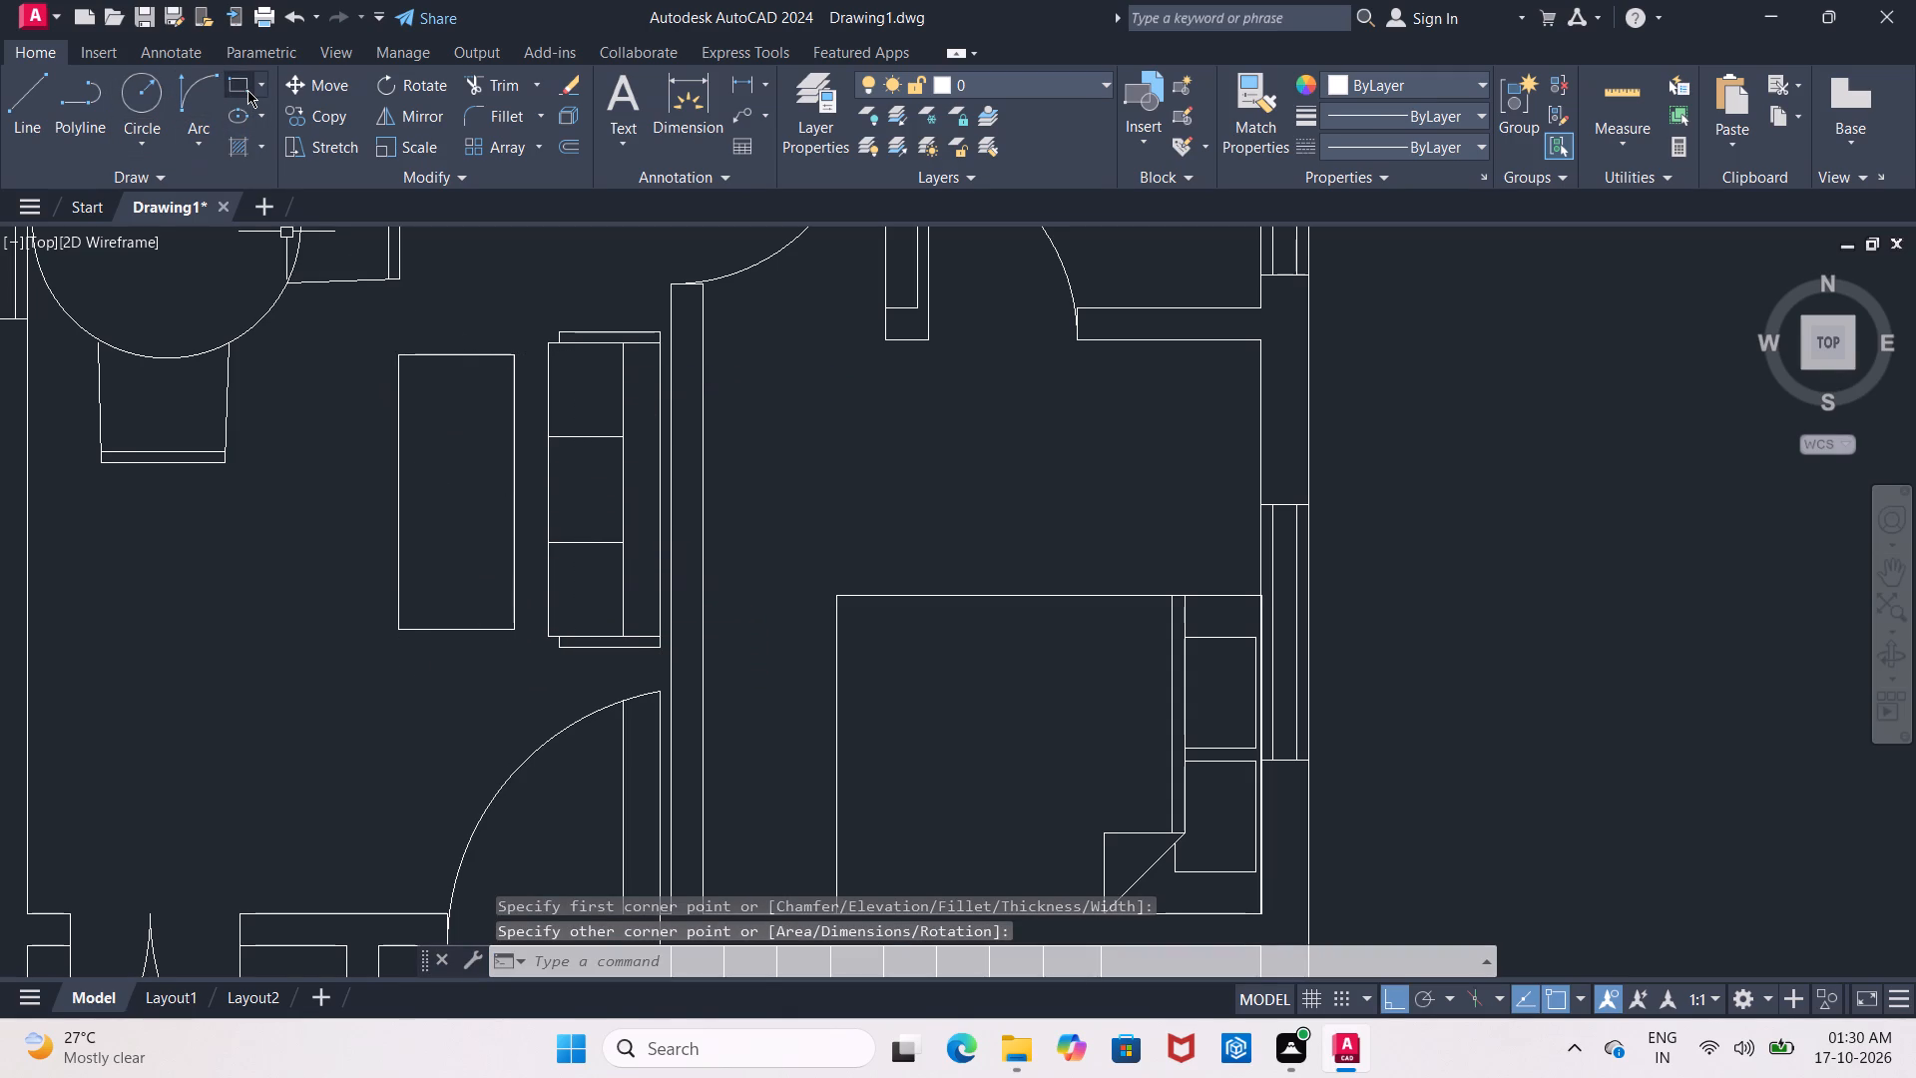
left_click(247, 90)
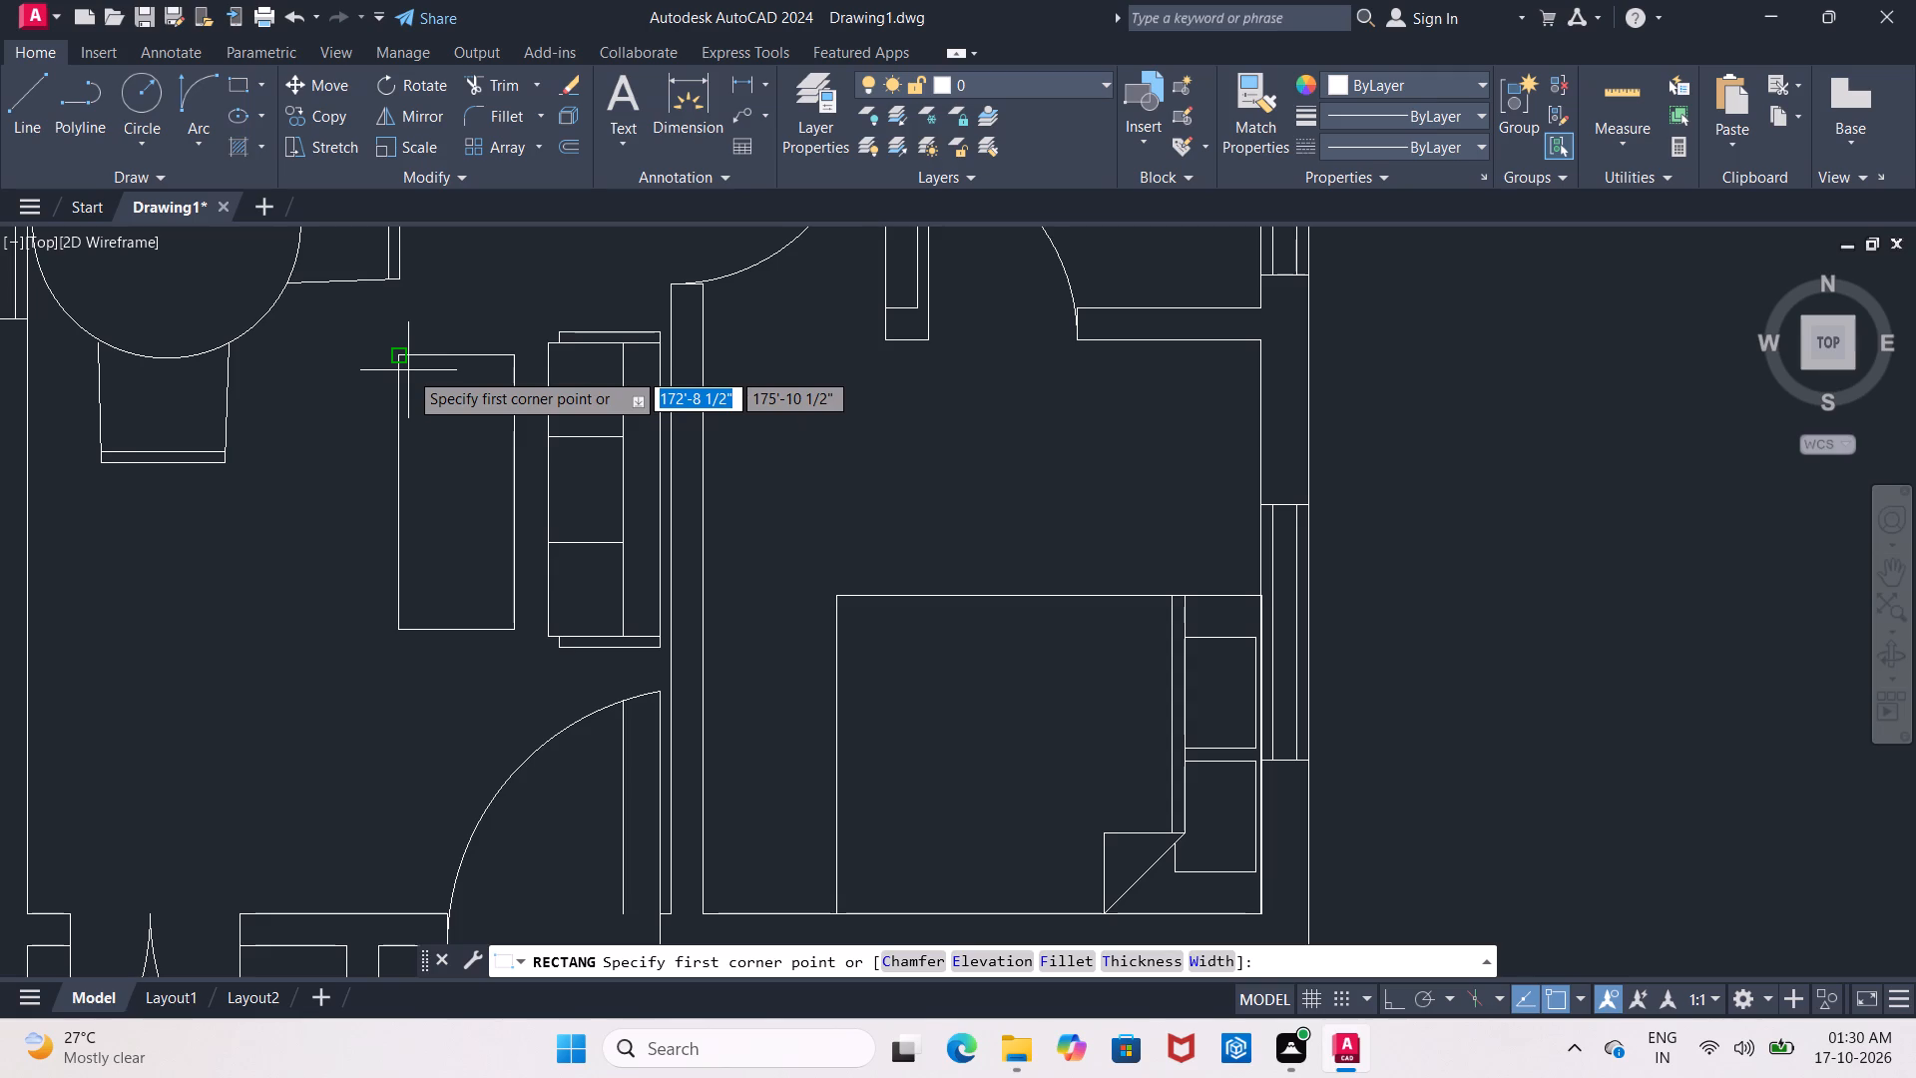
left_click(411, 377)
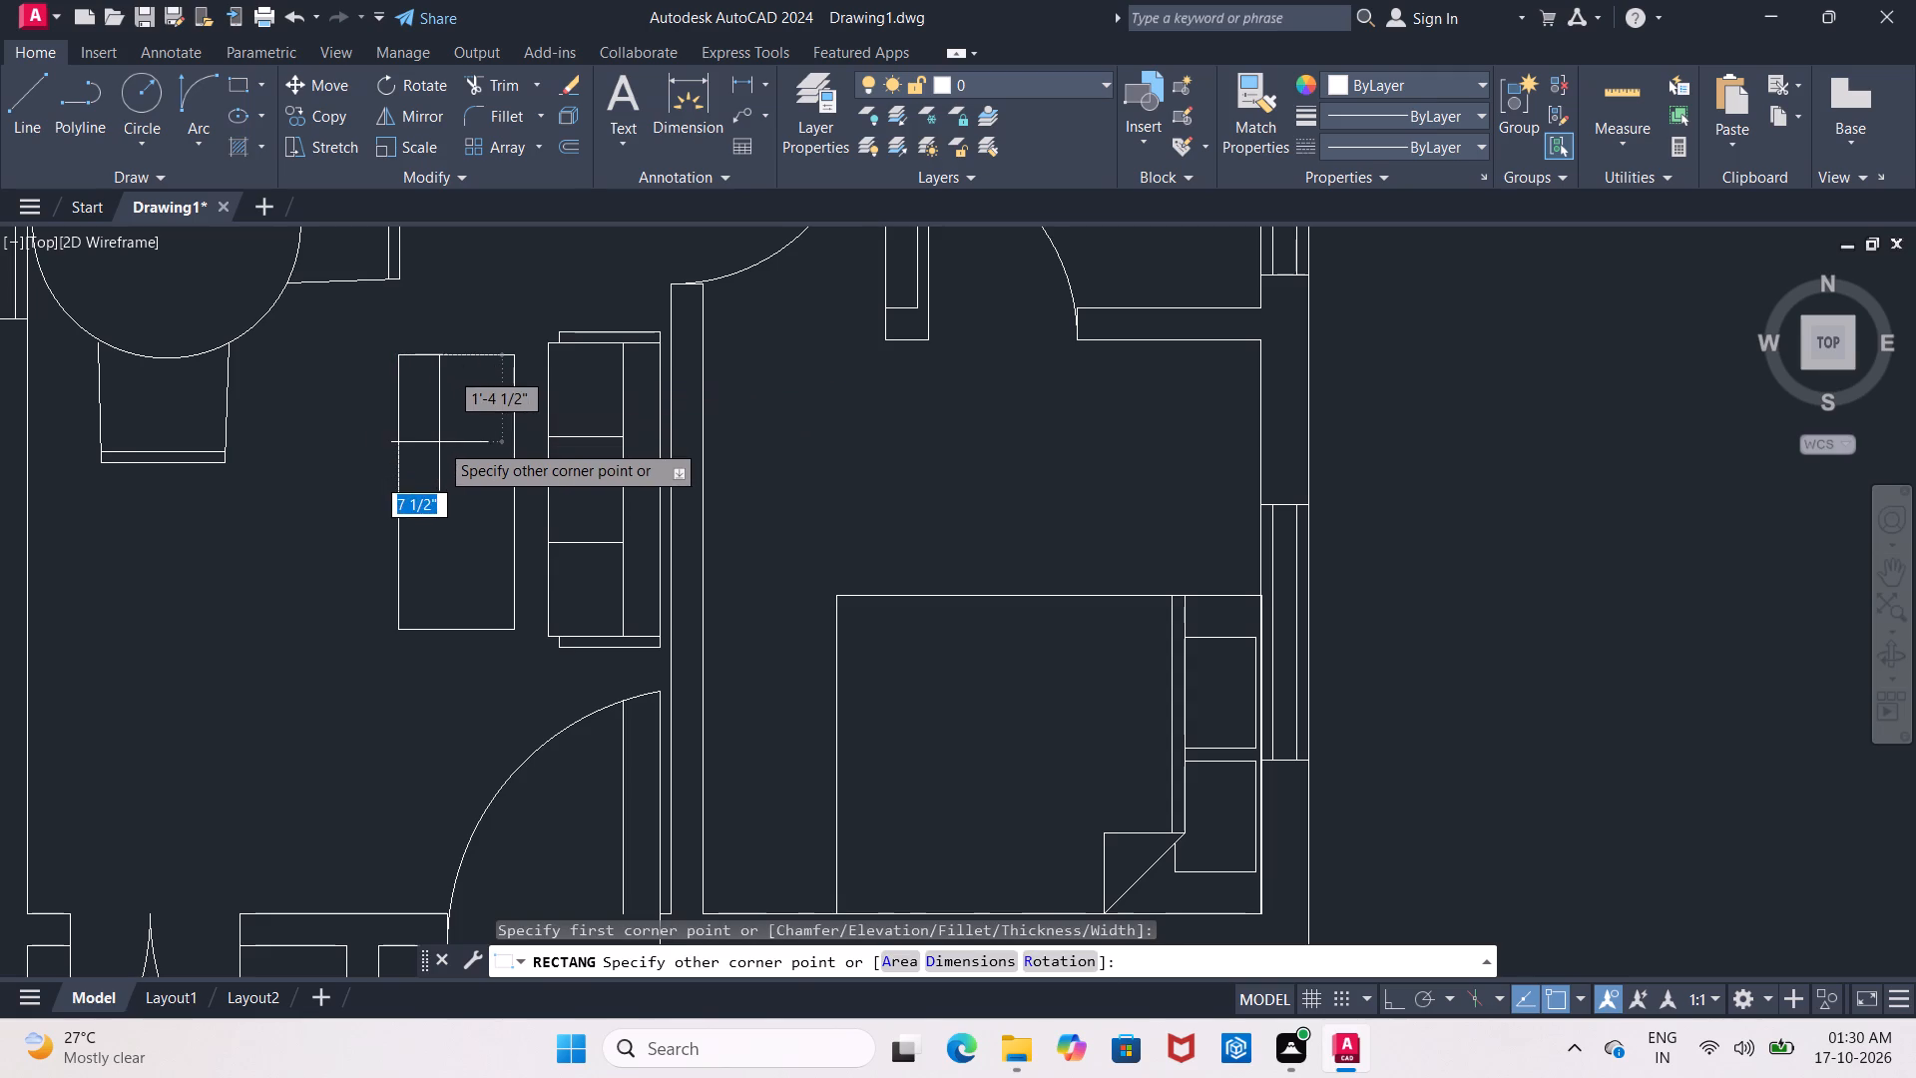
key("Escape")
Draw a second rectangle about 1'-6" by 3'-9 1/2" inside the coffee table outline, leaving a narrow border all round.
scroll(432, 406, "up", 2)
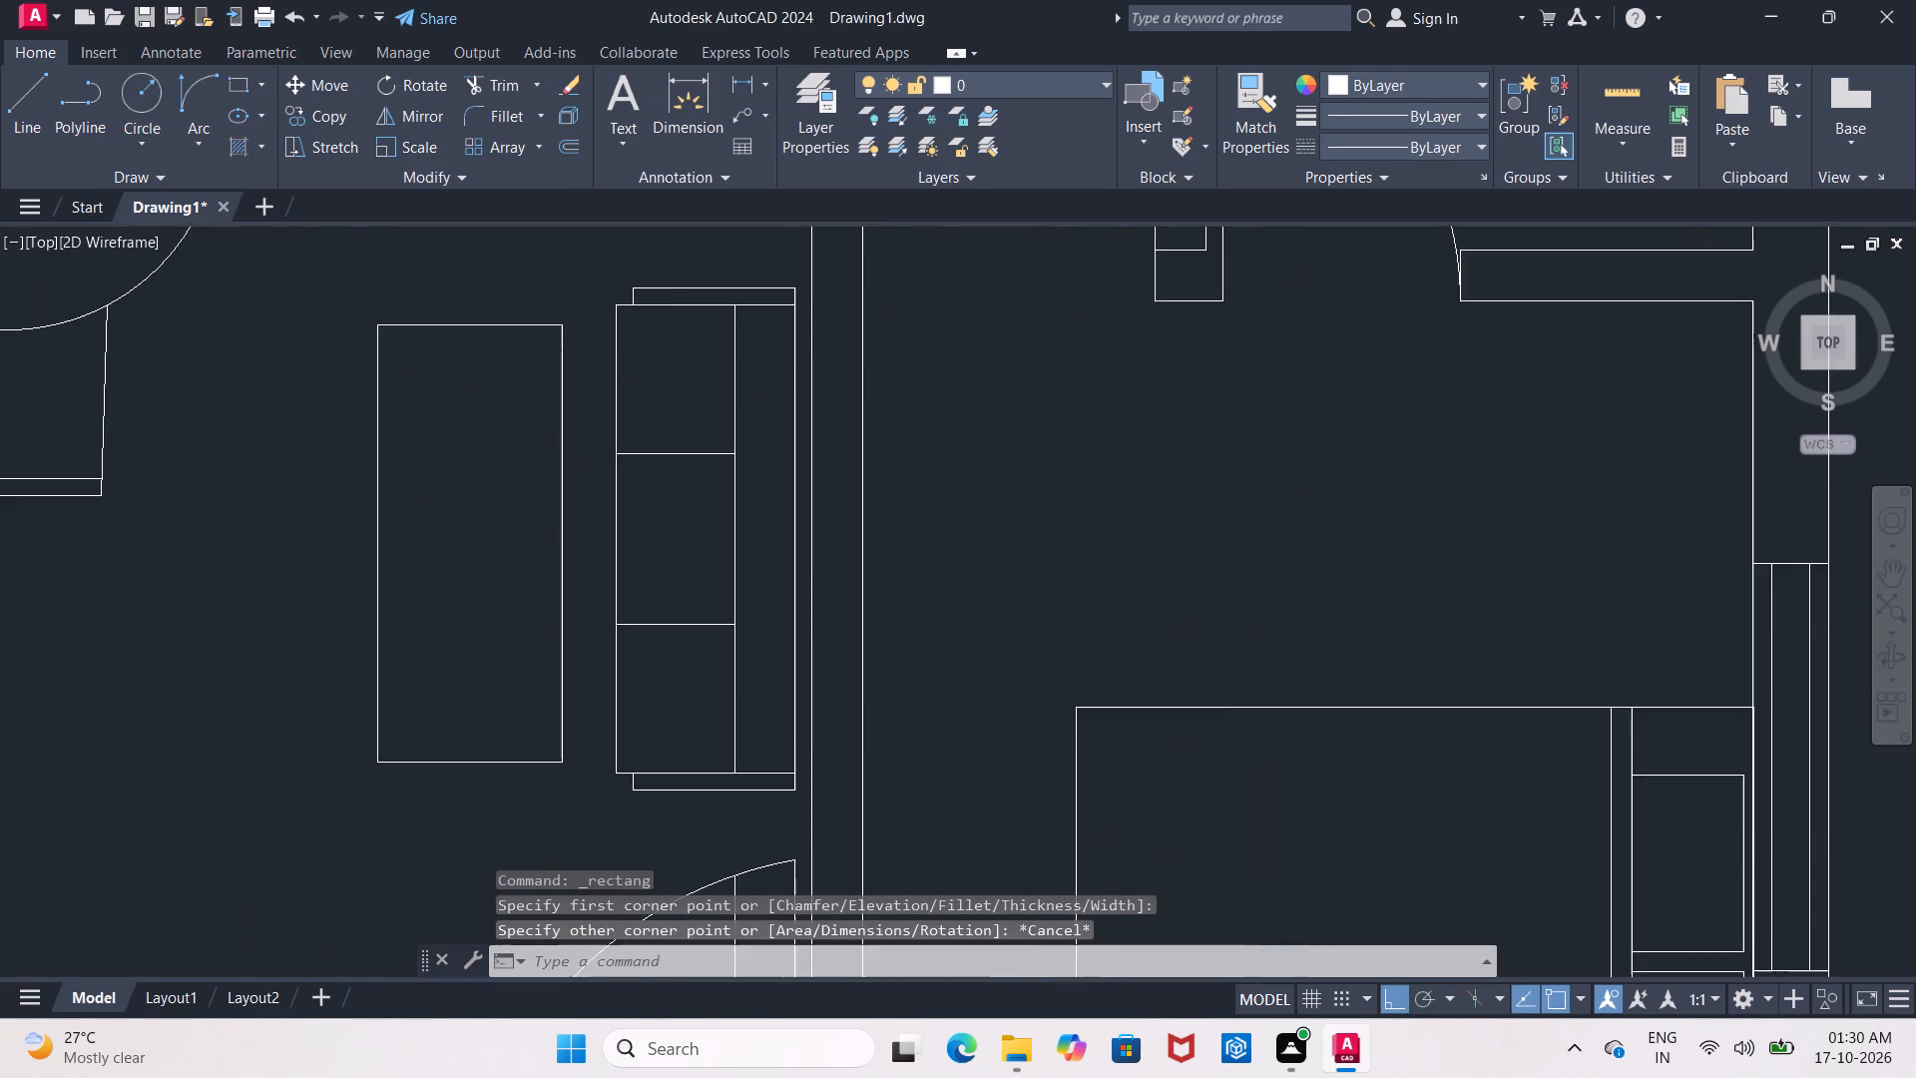
left_click(239, 76)
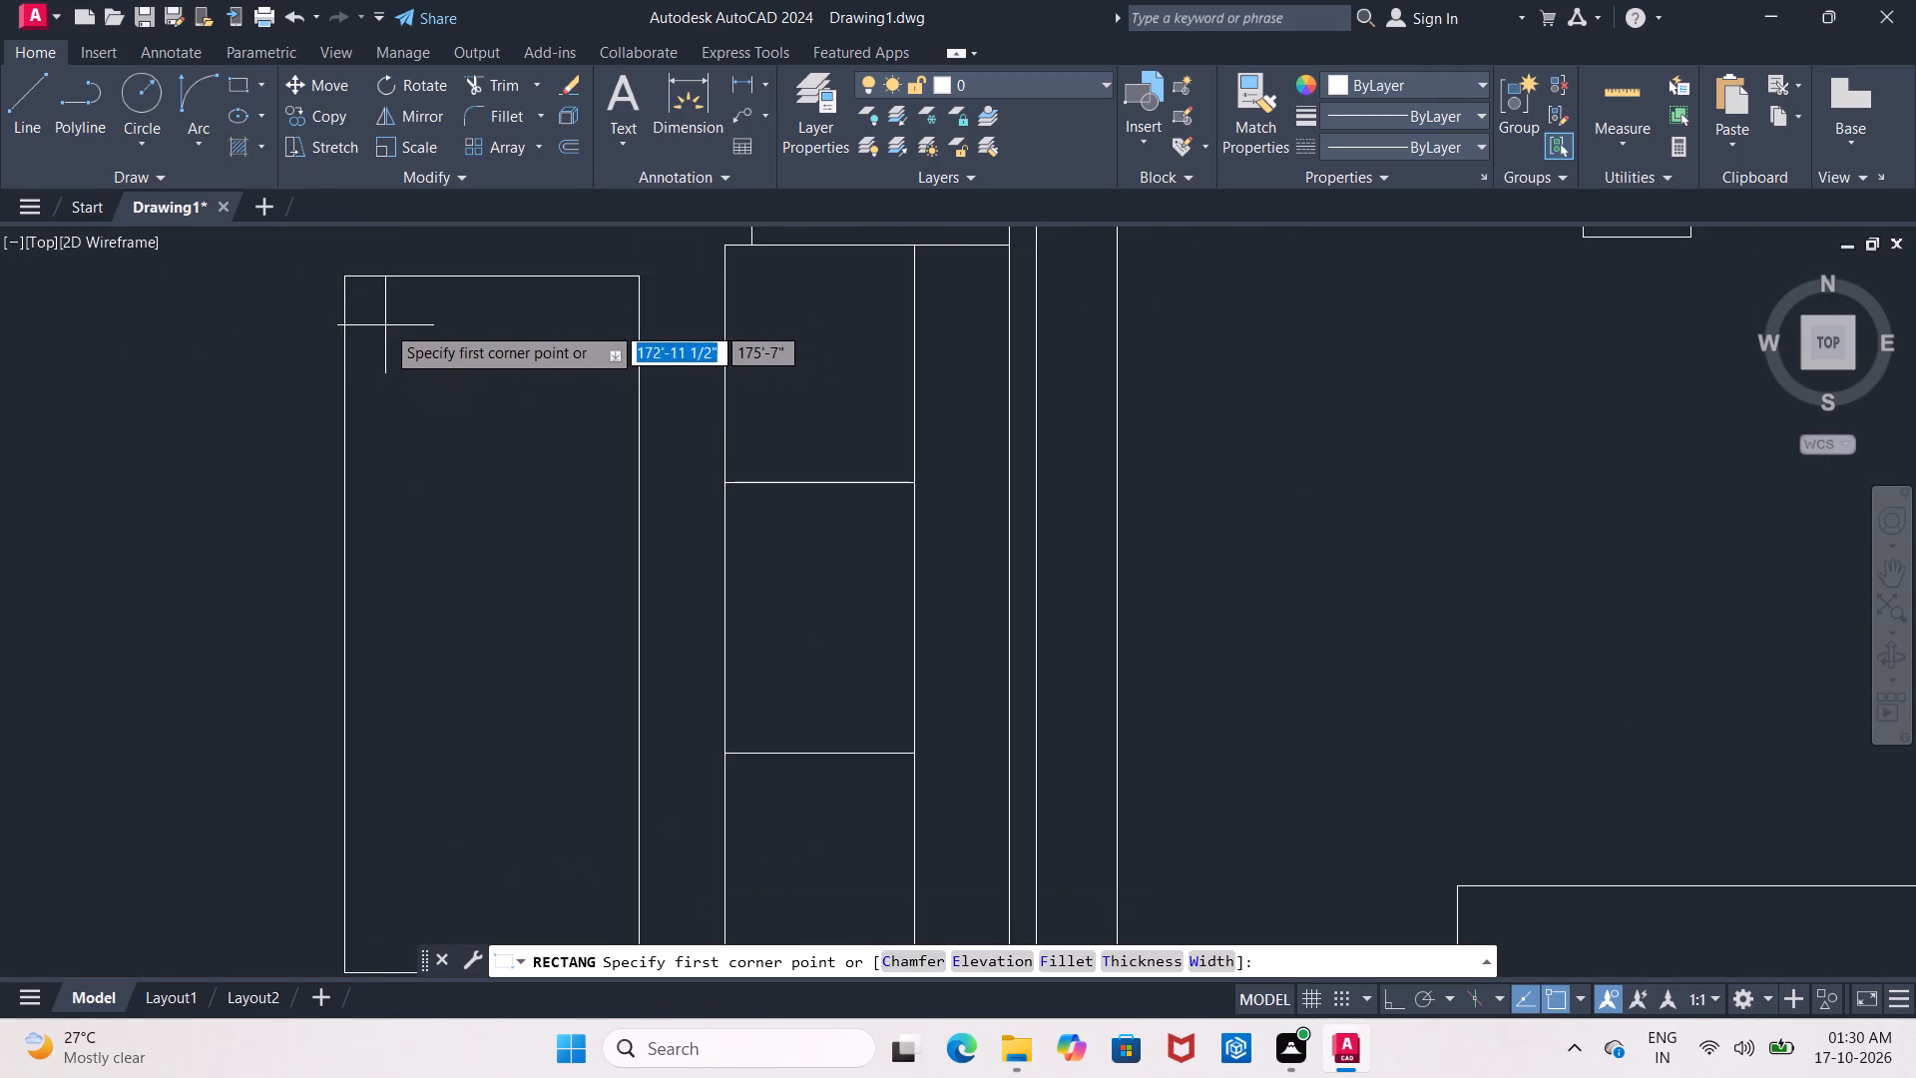
left_click(367, 312)
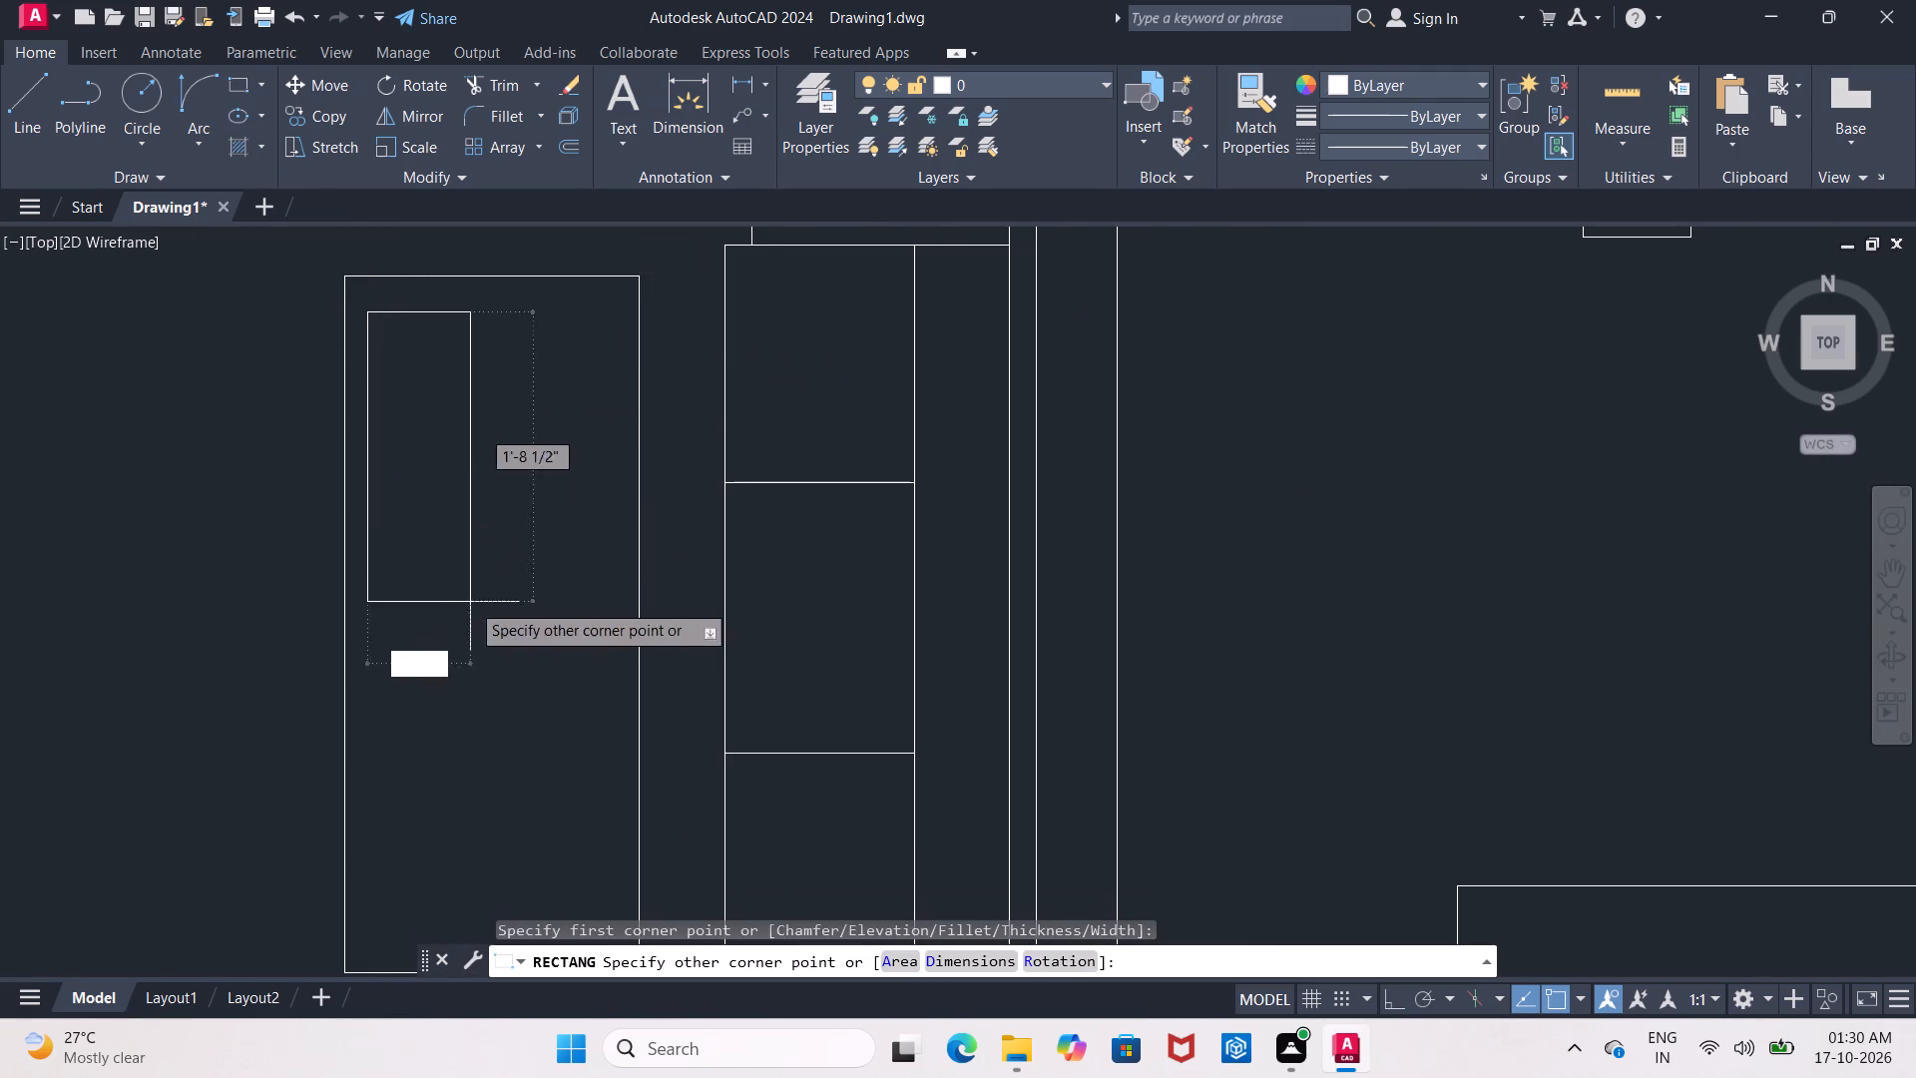
middle_click_drag(498, 701, 468, 594)
scroll(565, 821, "down", 1)
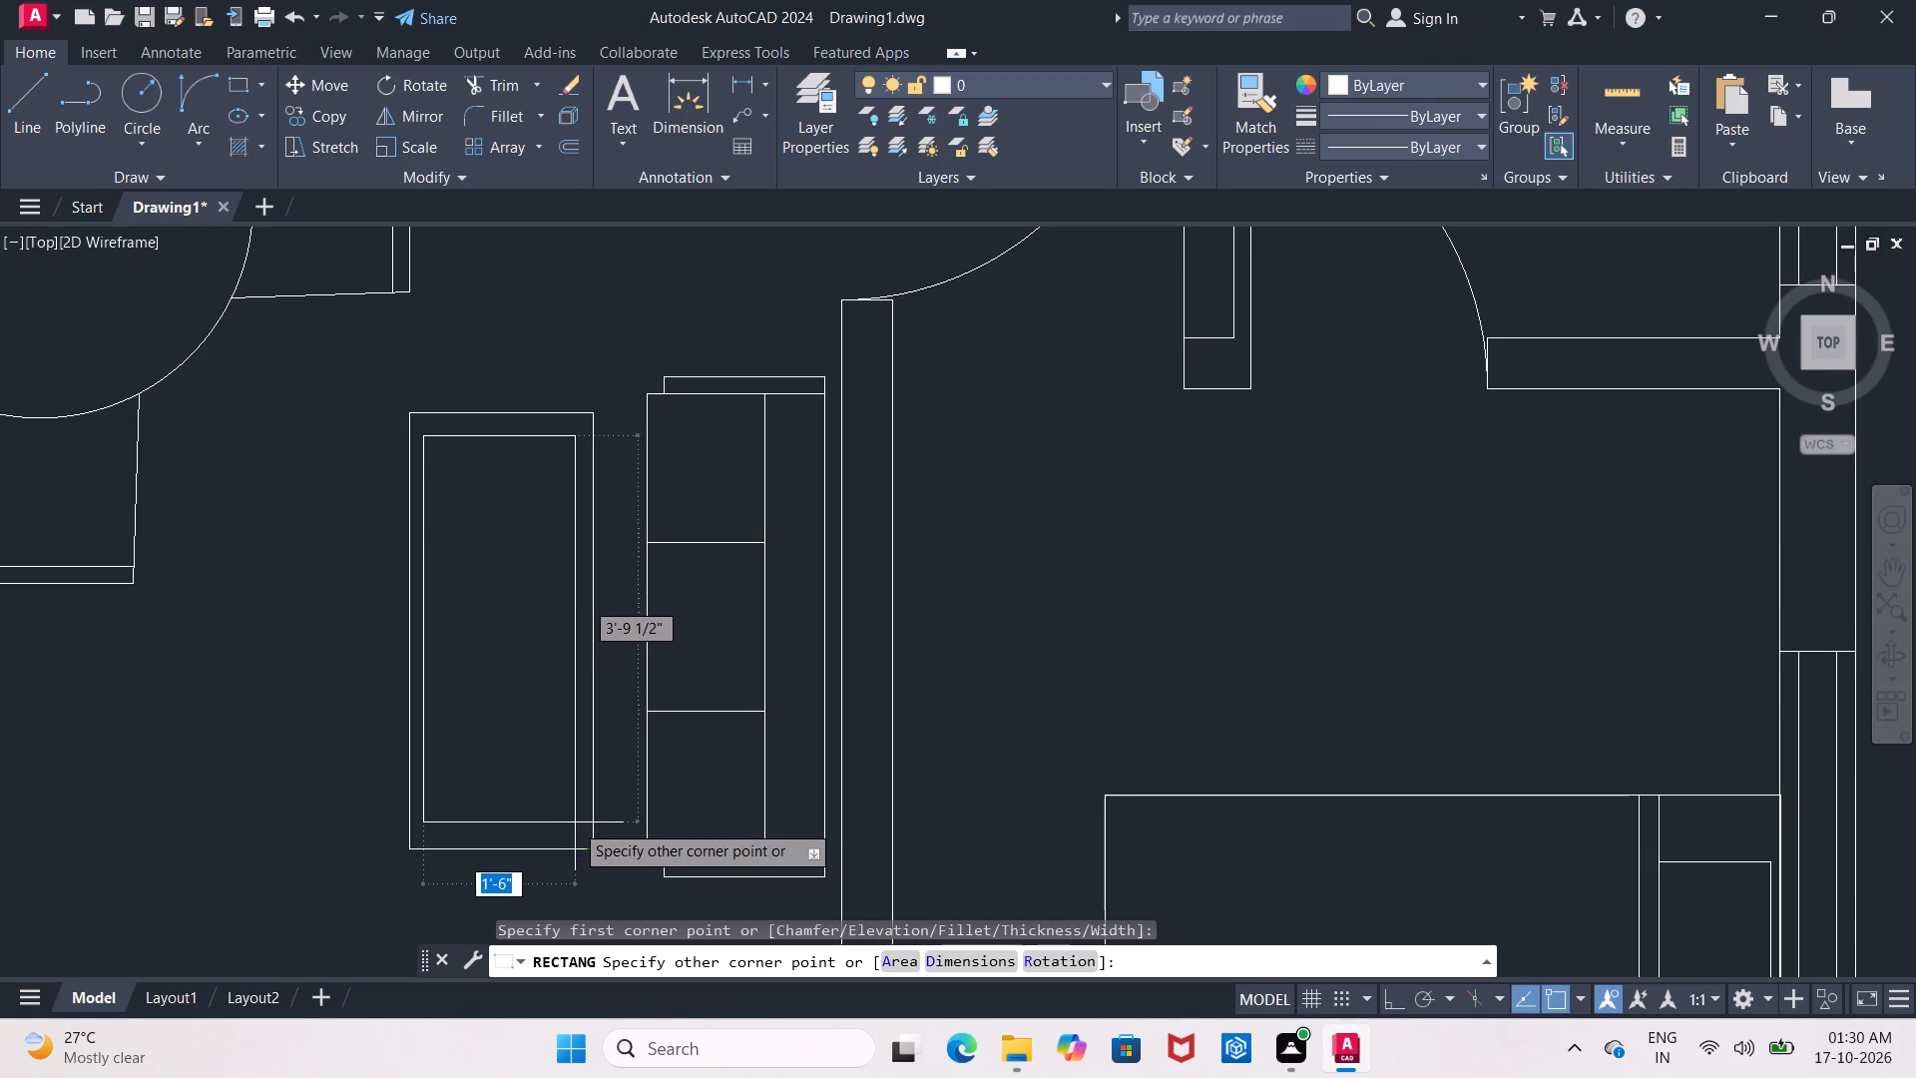
left_click(579, 821)
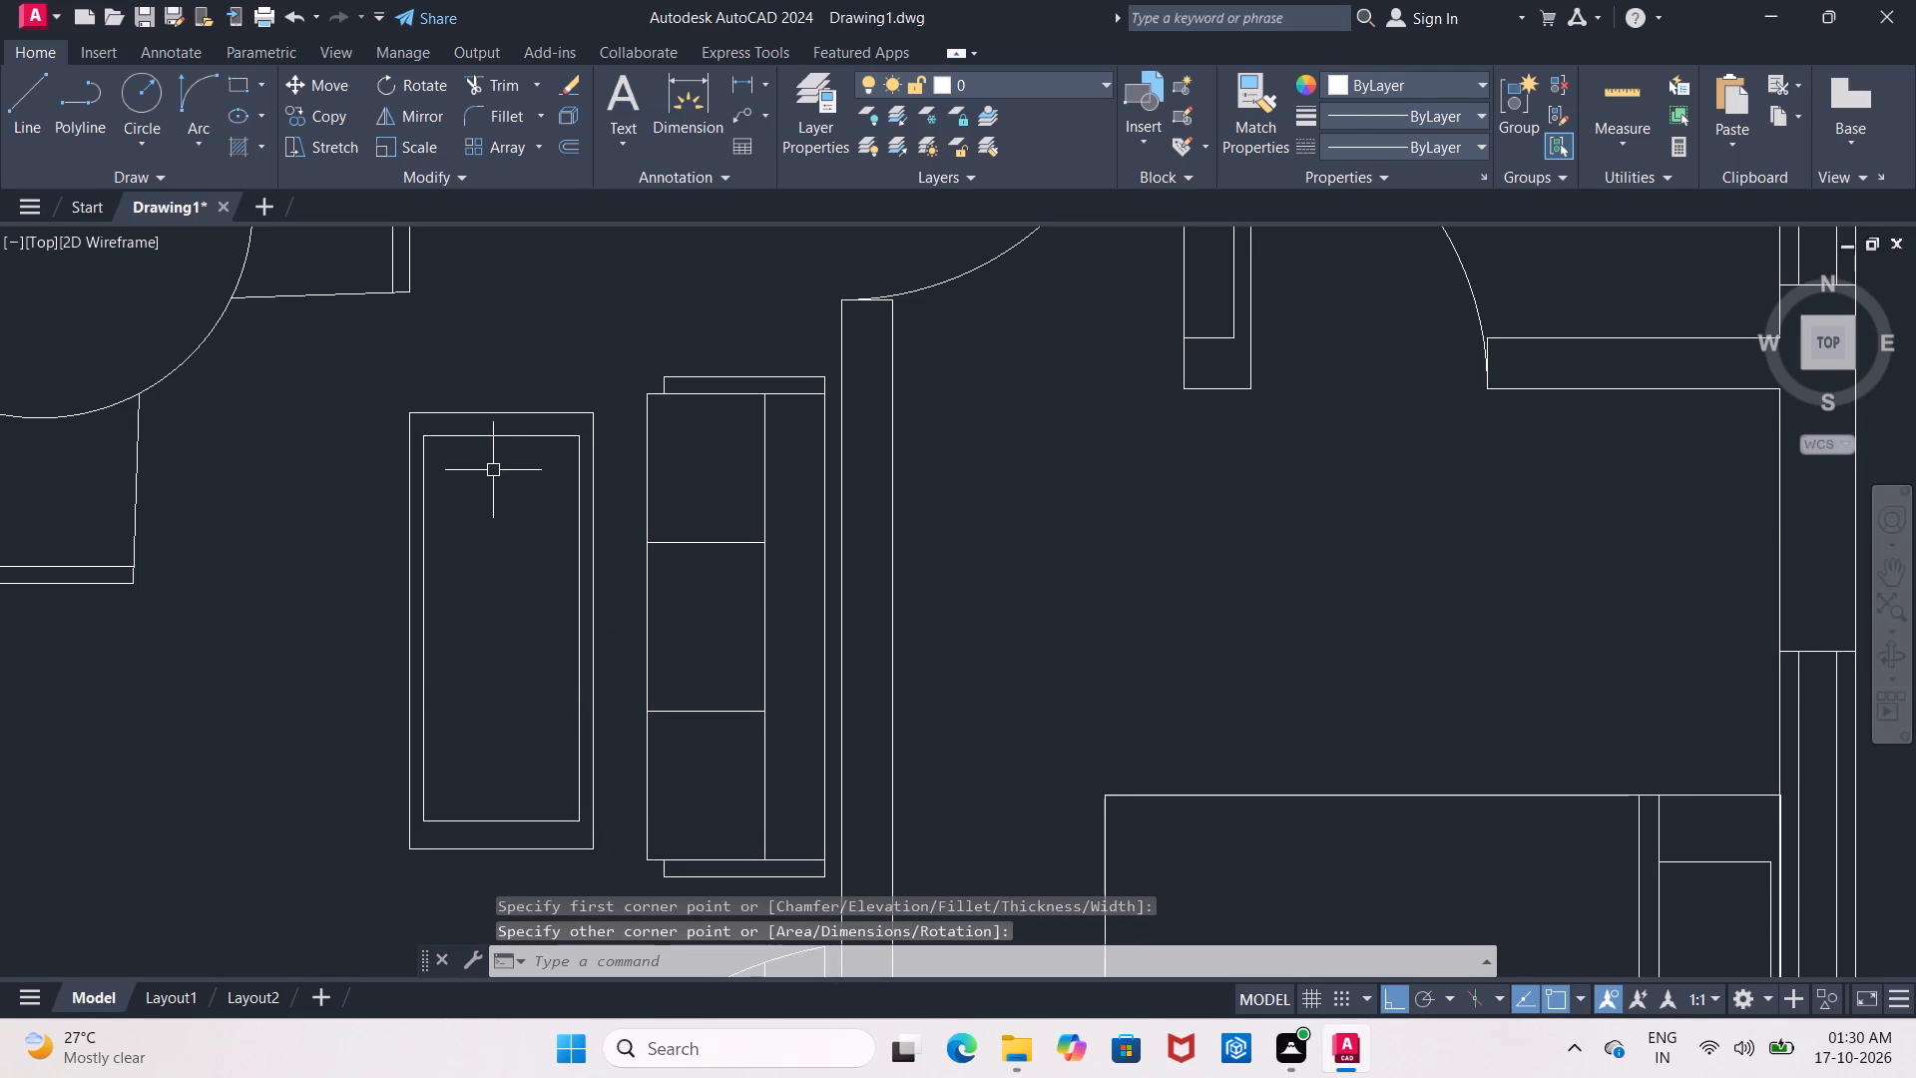
Draw a third, smaller rectangle about 11" by 2'-5" inside the coffee table's inner rectangle.
left_click(242, 91)
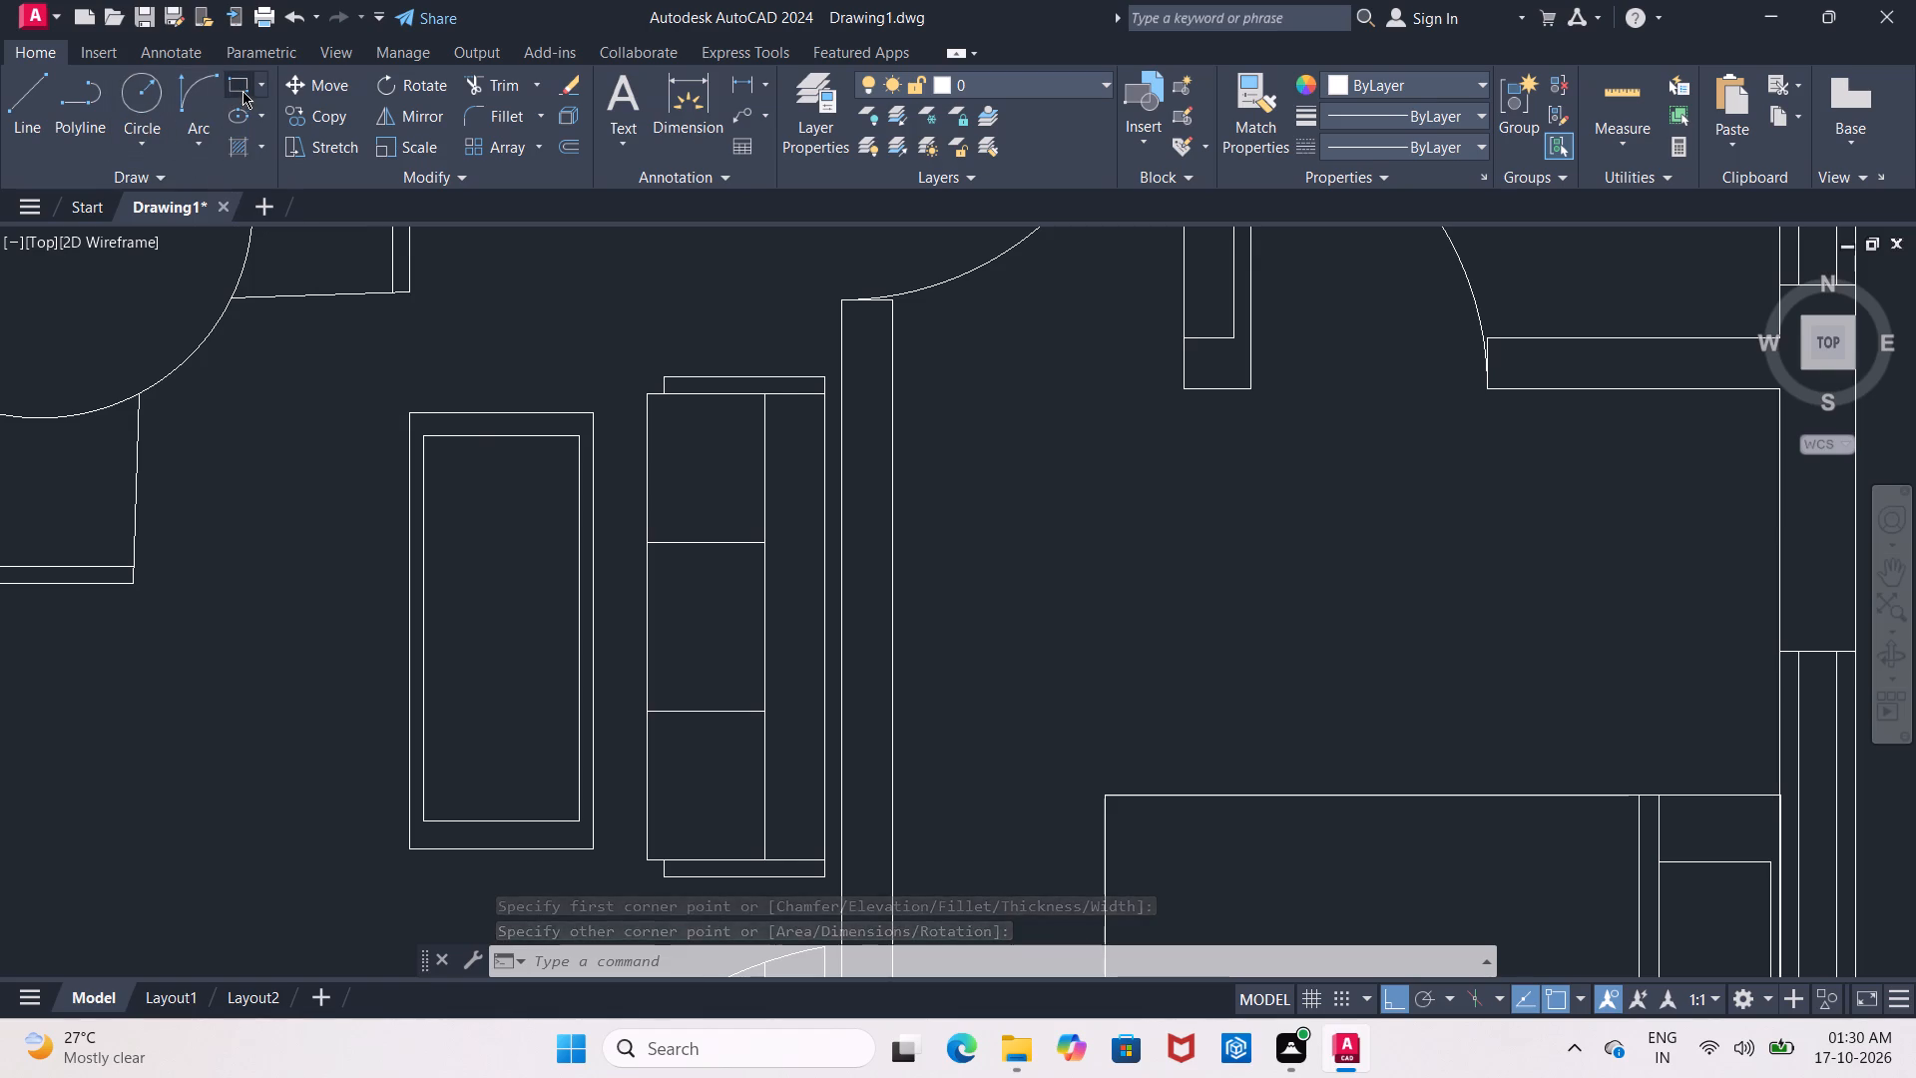
left_click(459, 520)
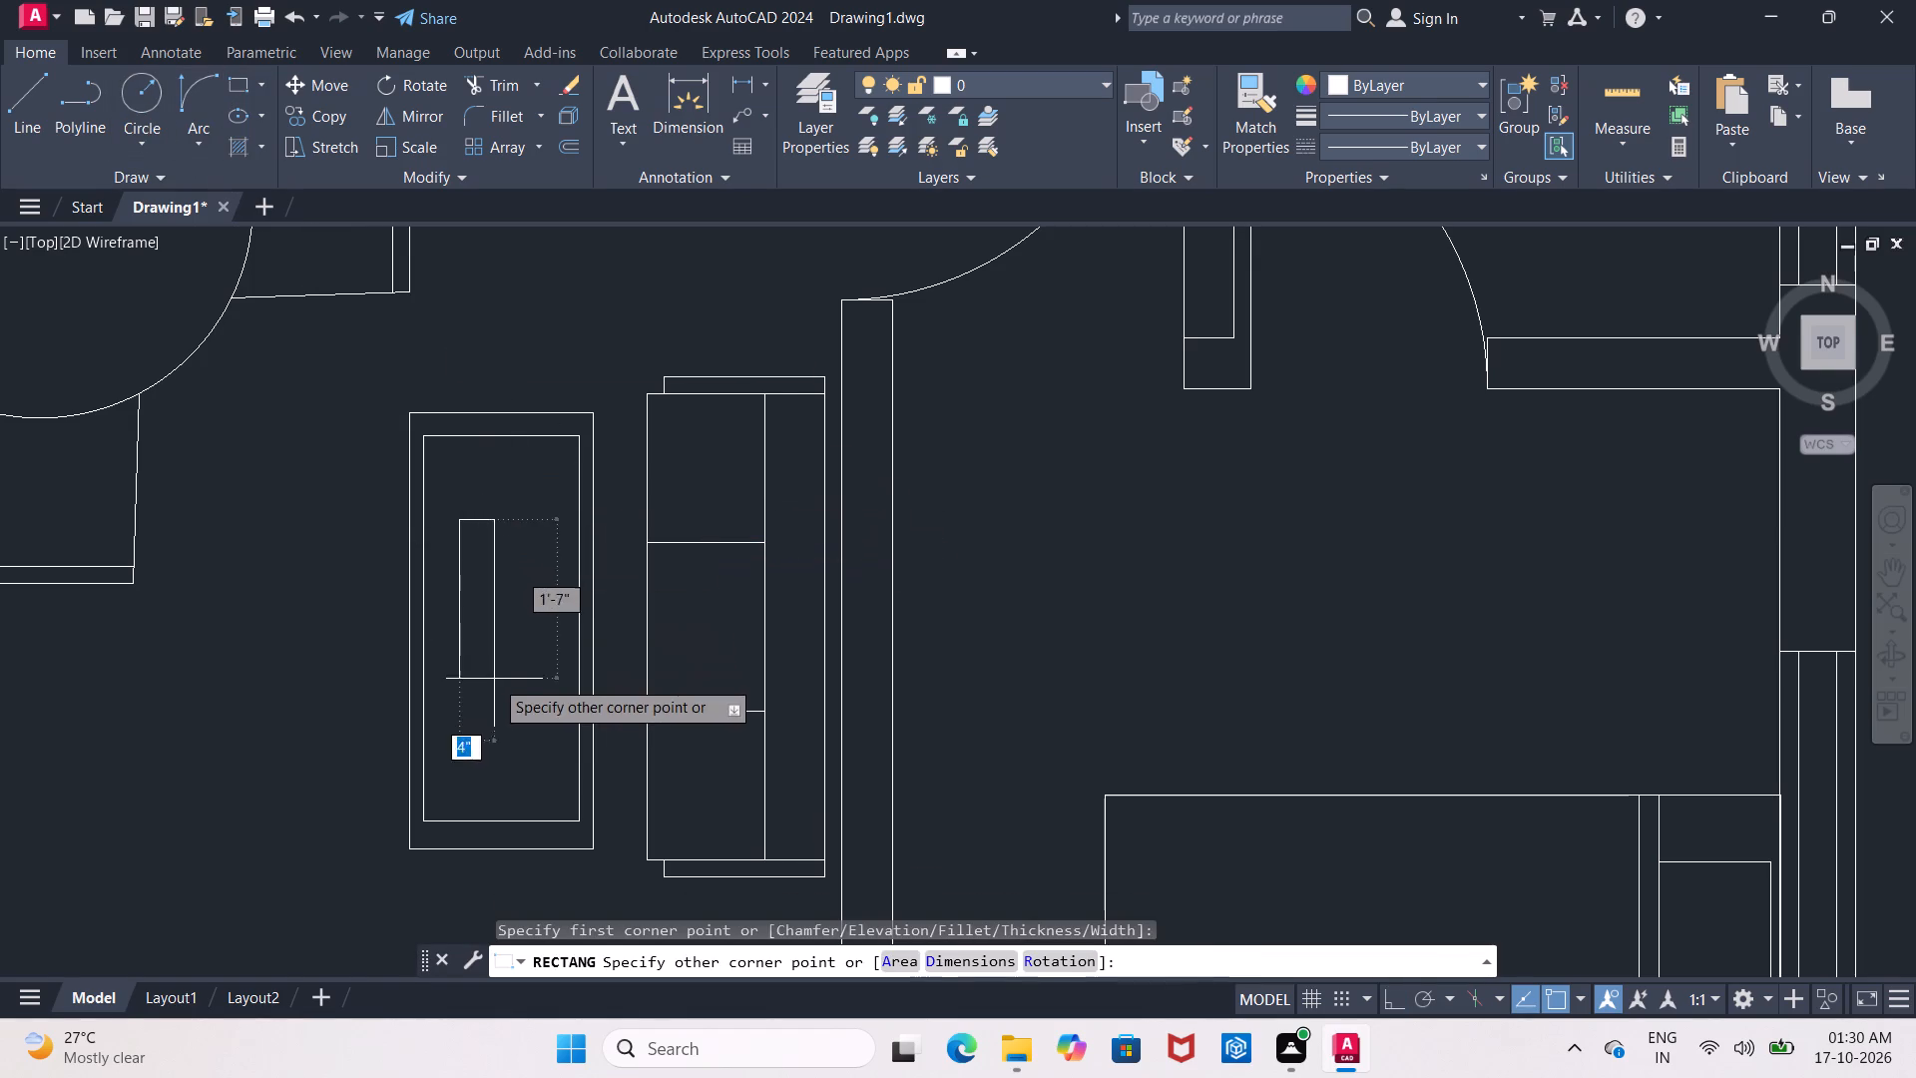
left_click(555, 768)
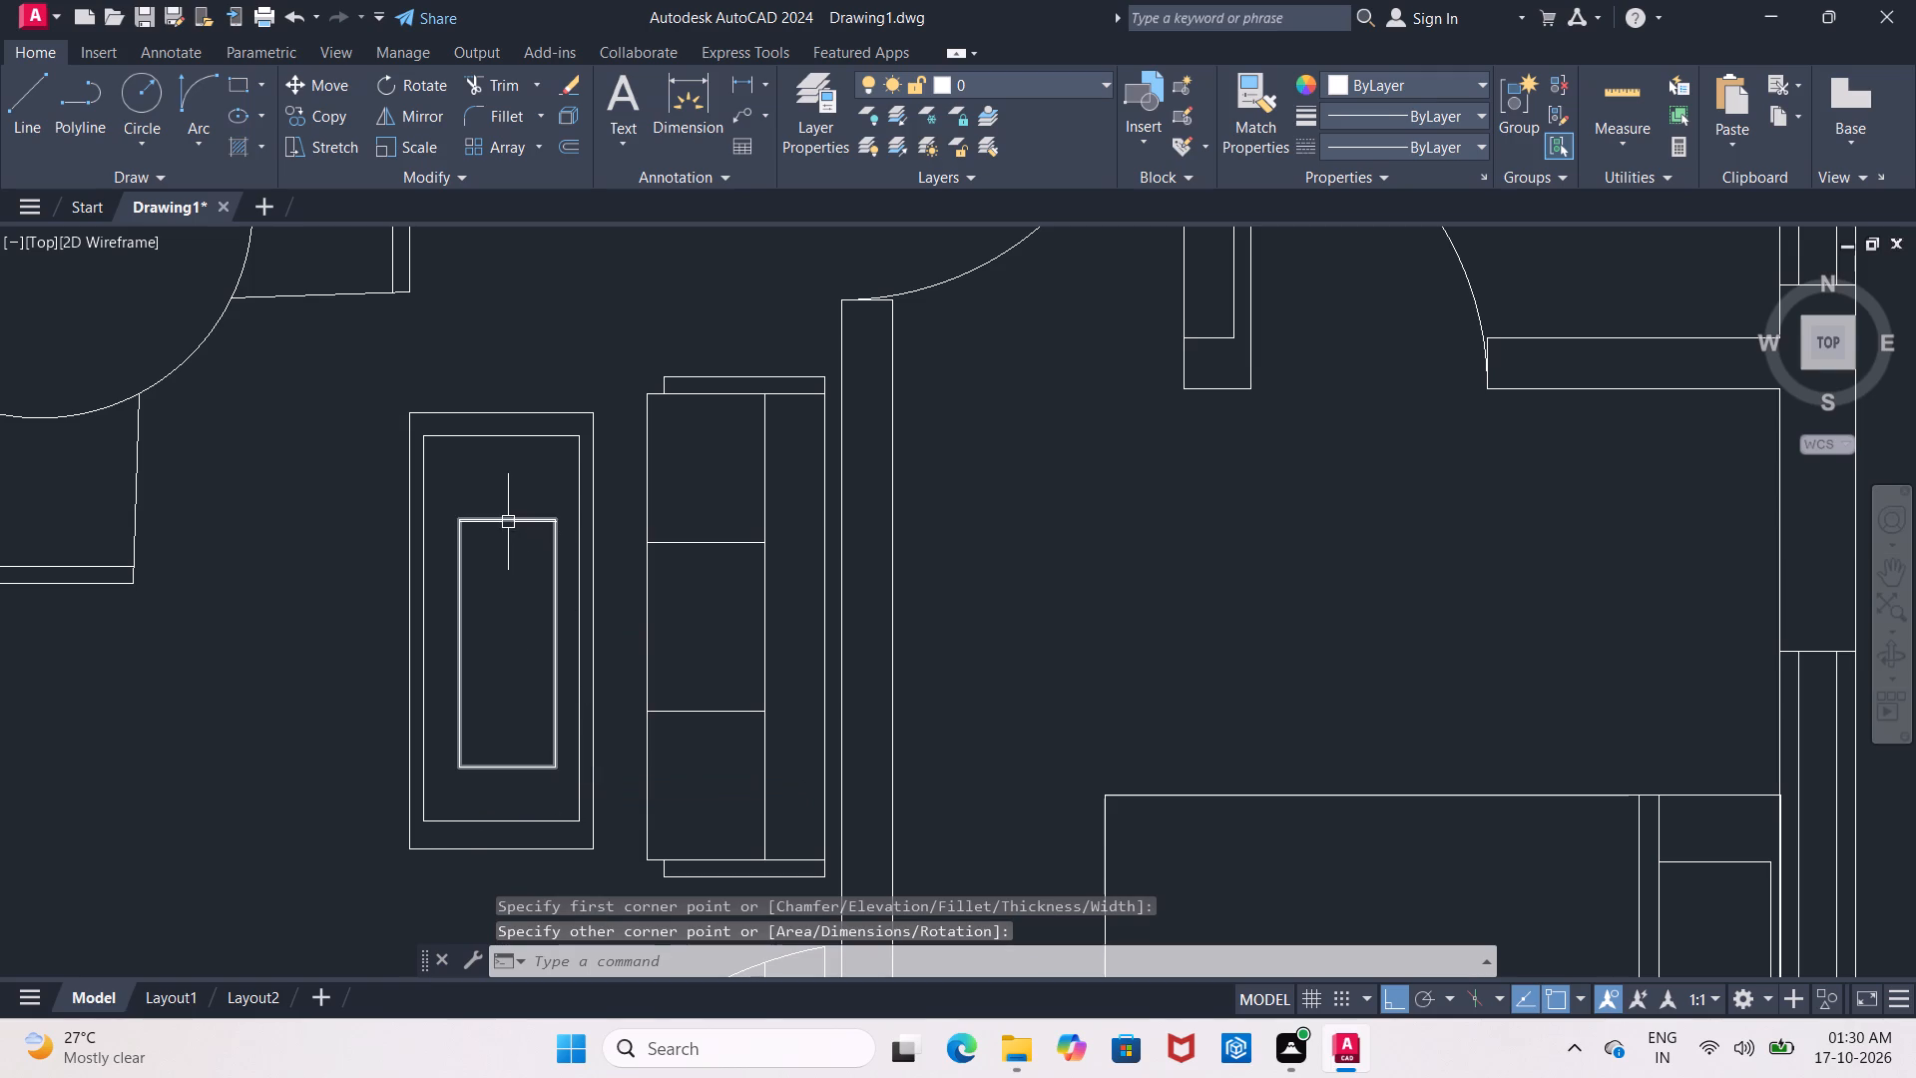
With Ortho off, move the innermost coffee table rectangle about 1 1/2" diagonally to centre it within the table.
left_click(508, 520)
left_click(327, 101)
left_click(328, 91)
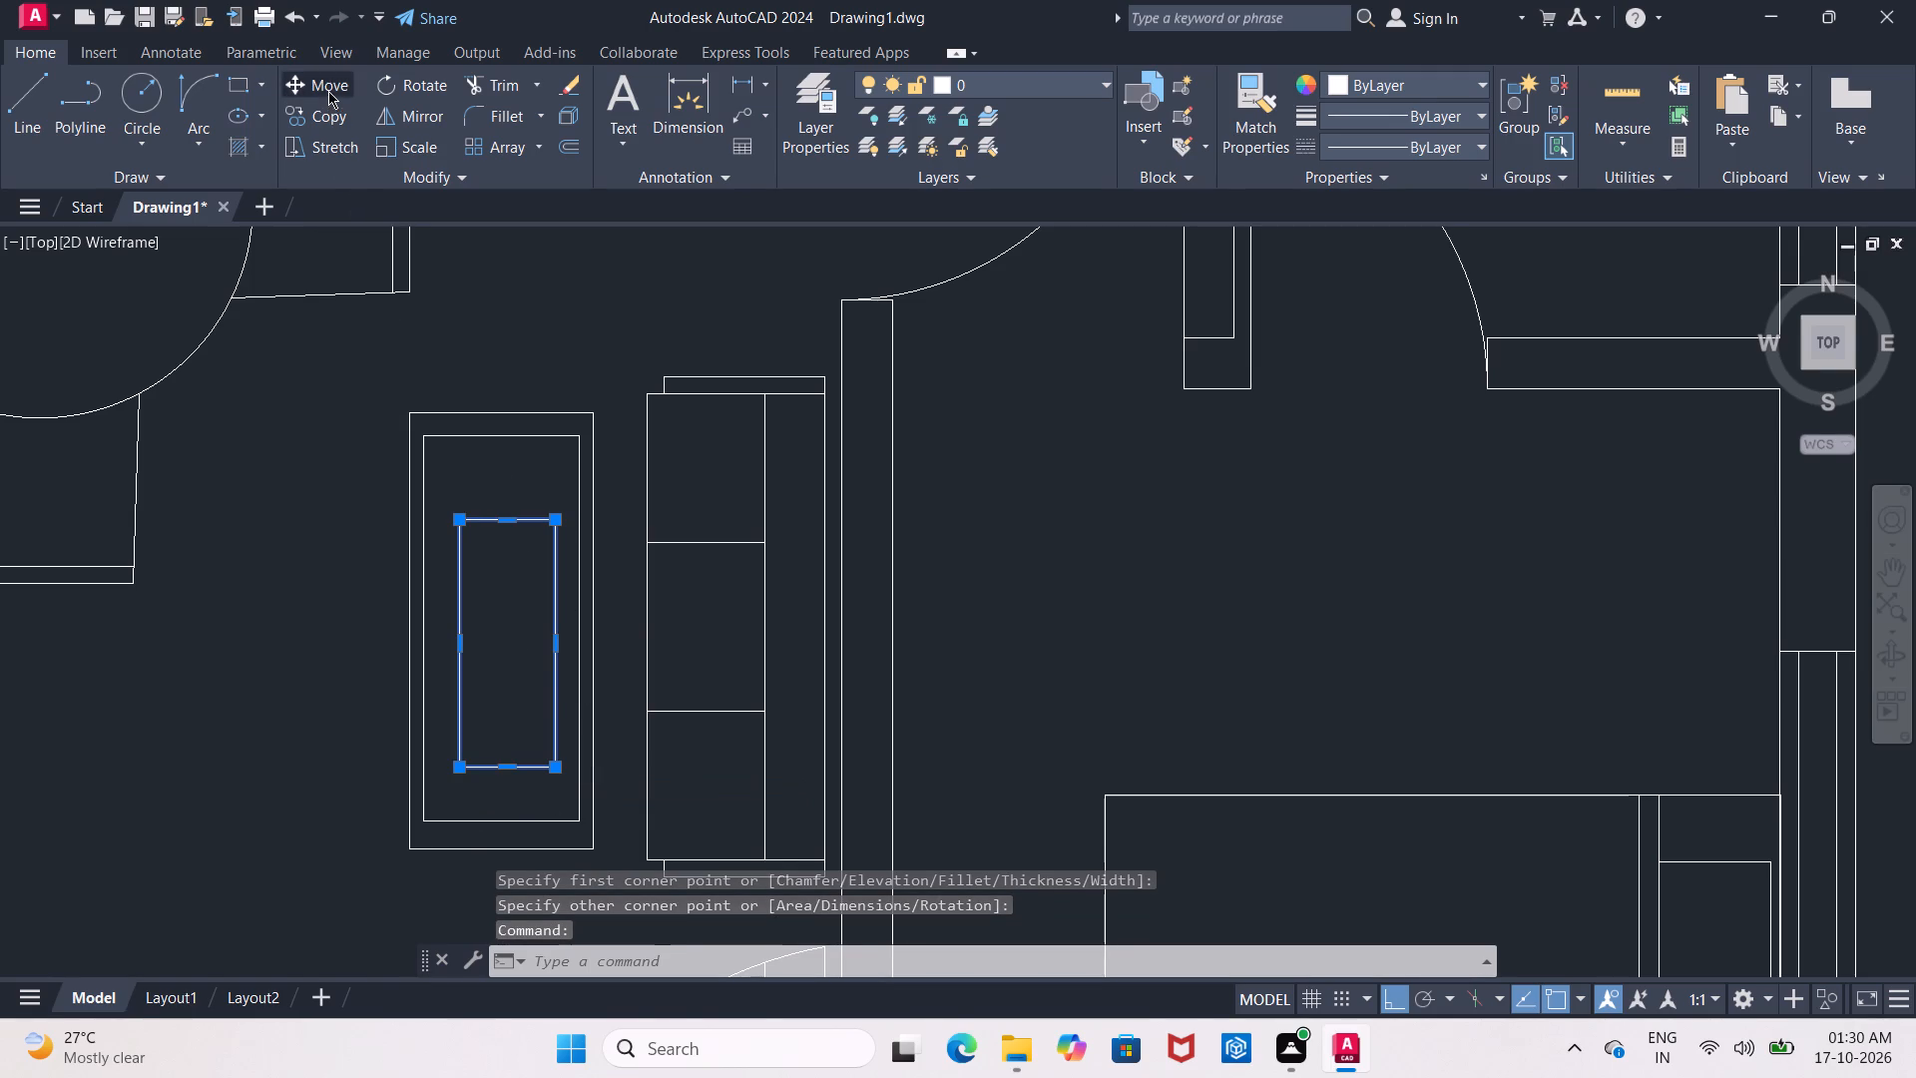
left_click(523, 656)
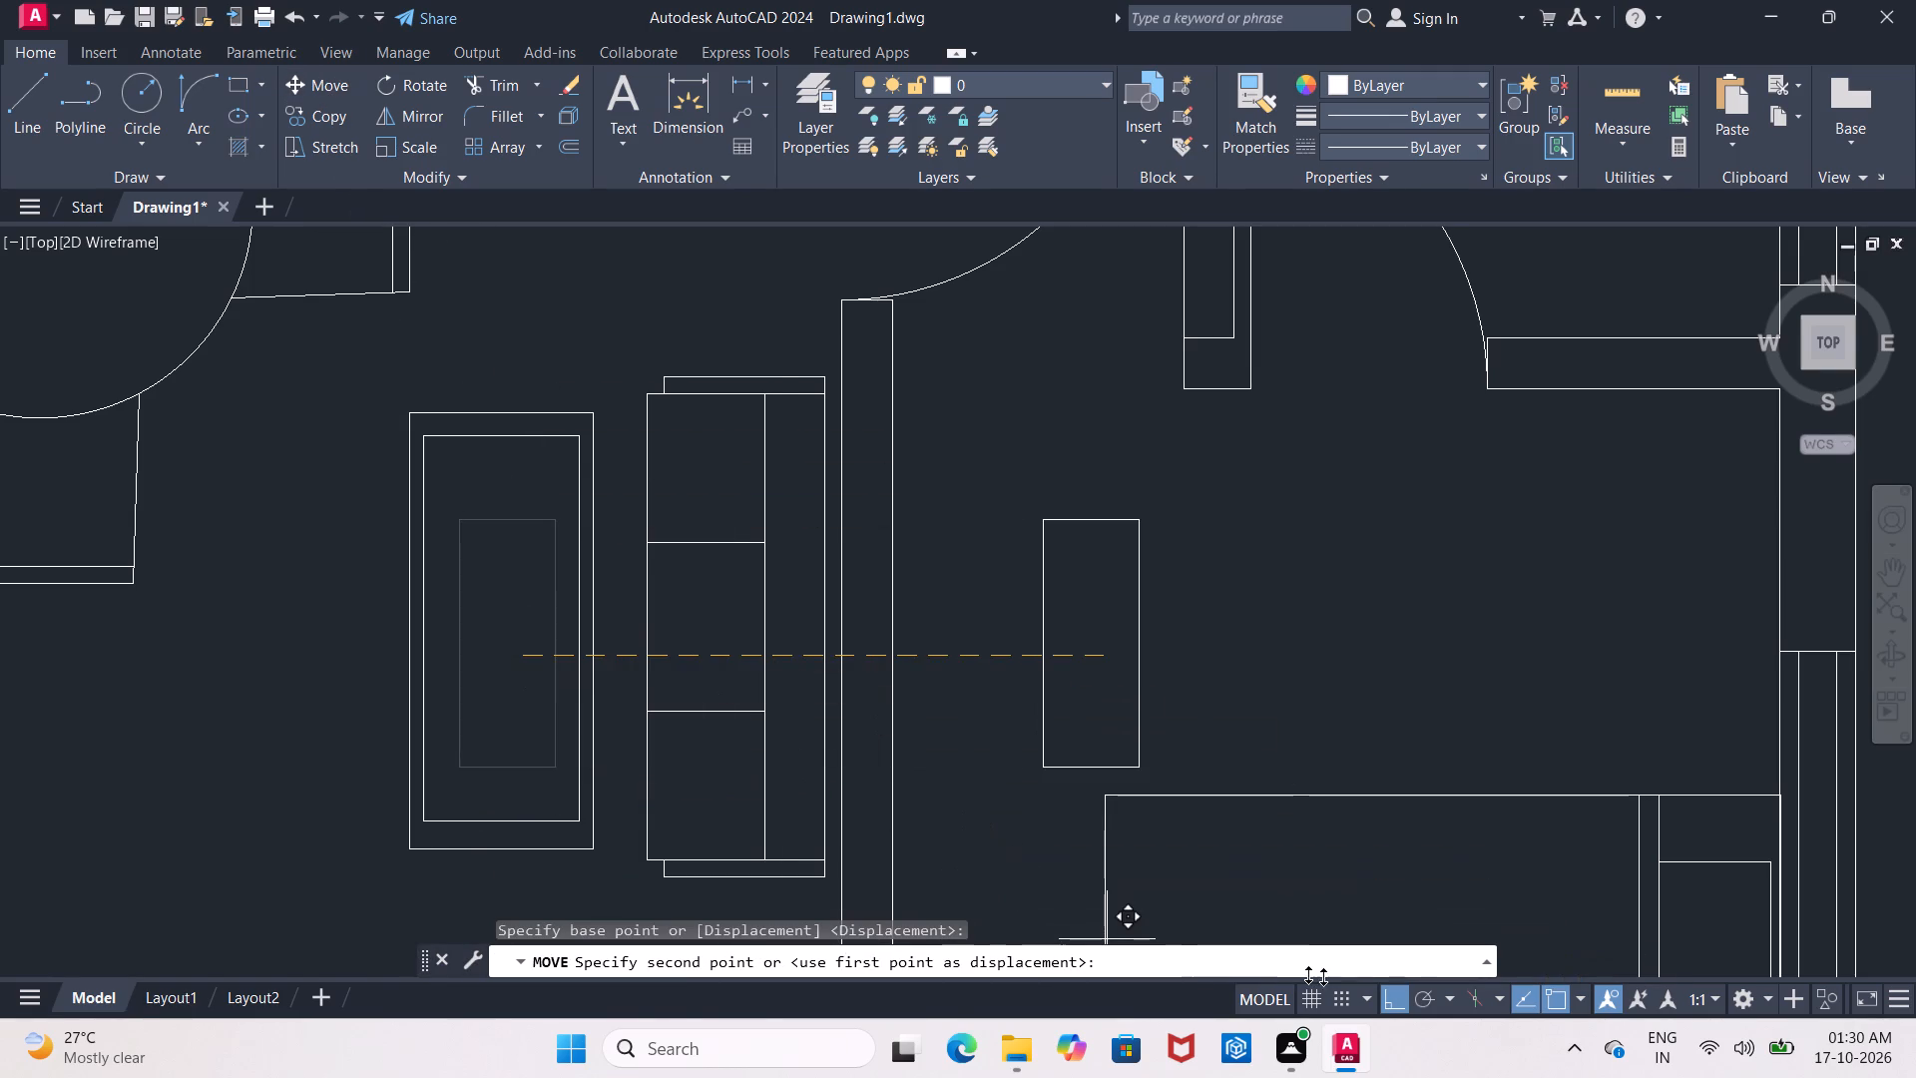
left_click(1391, 1002)
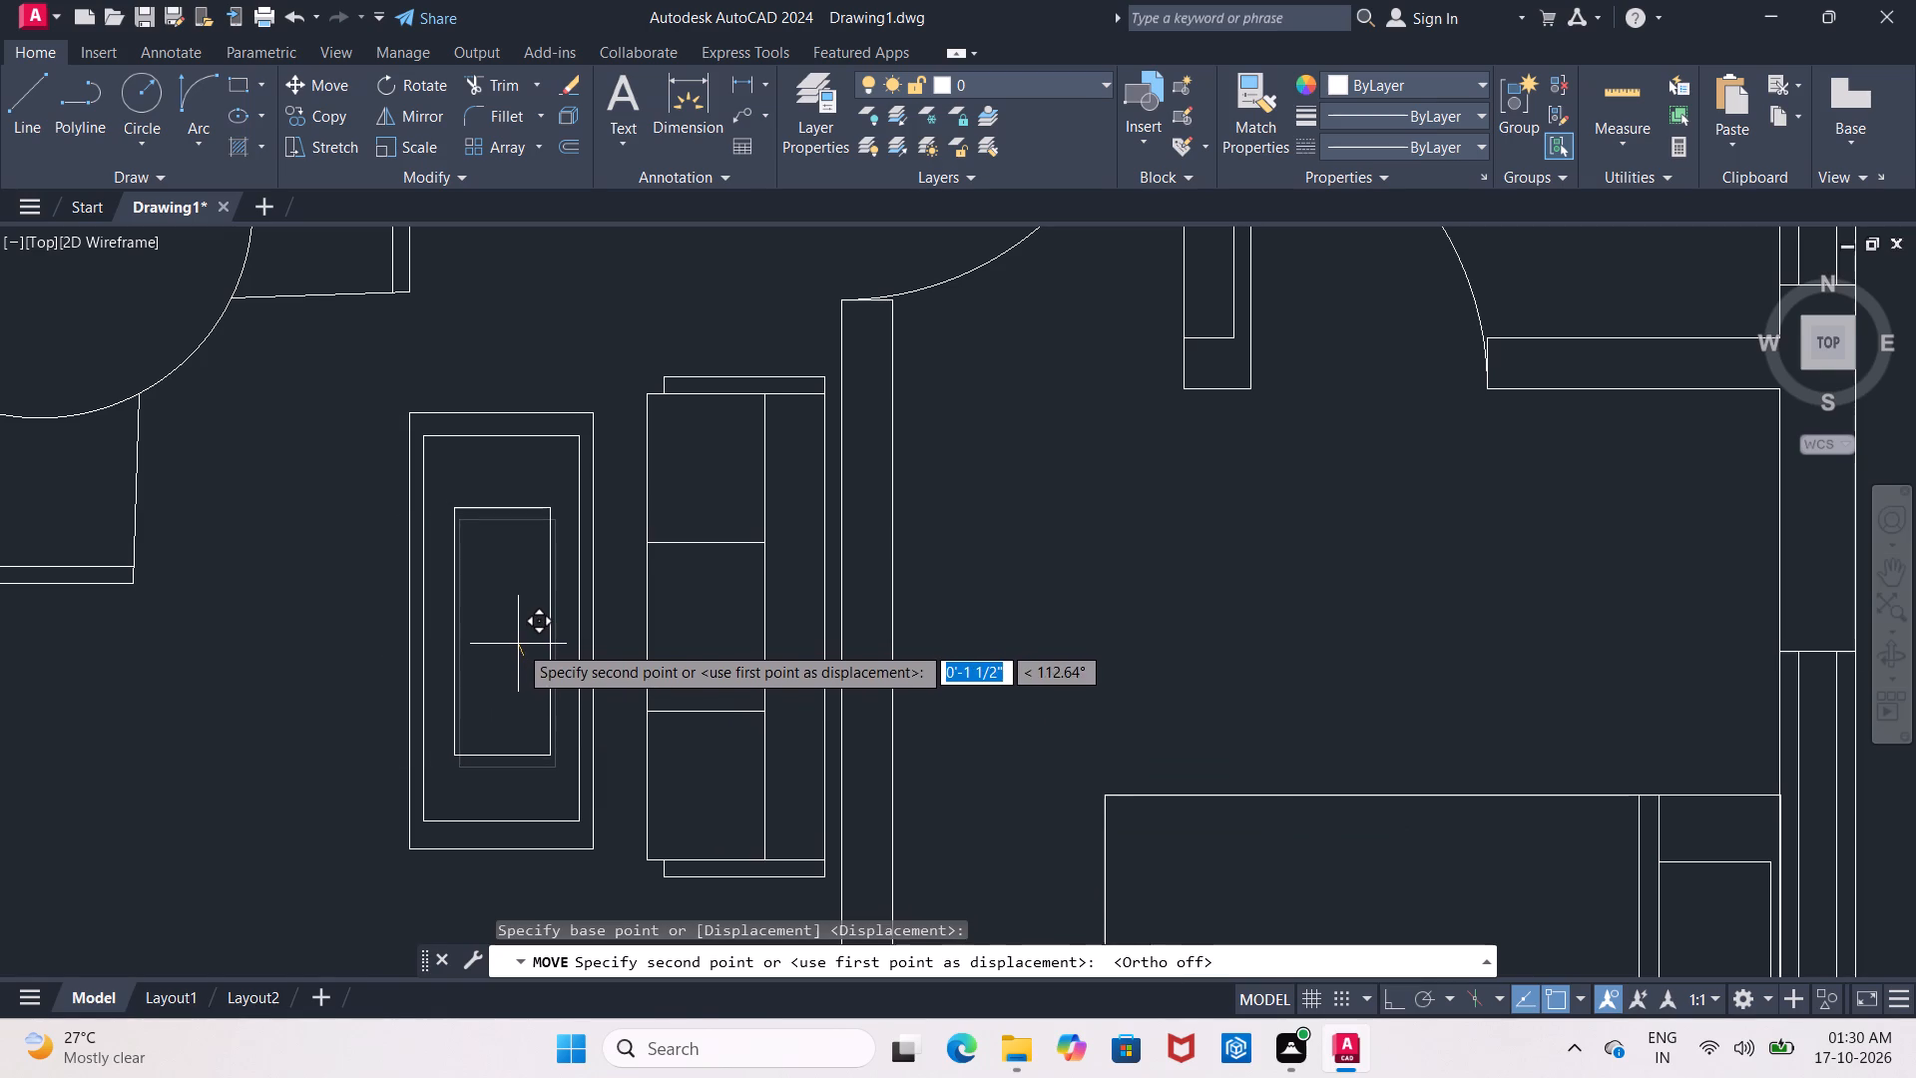
left_click(518, 644)
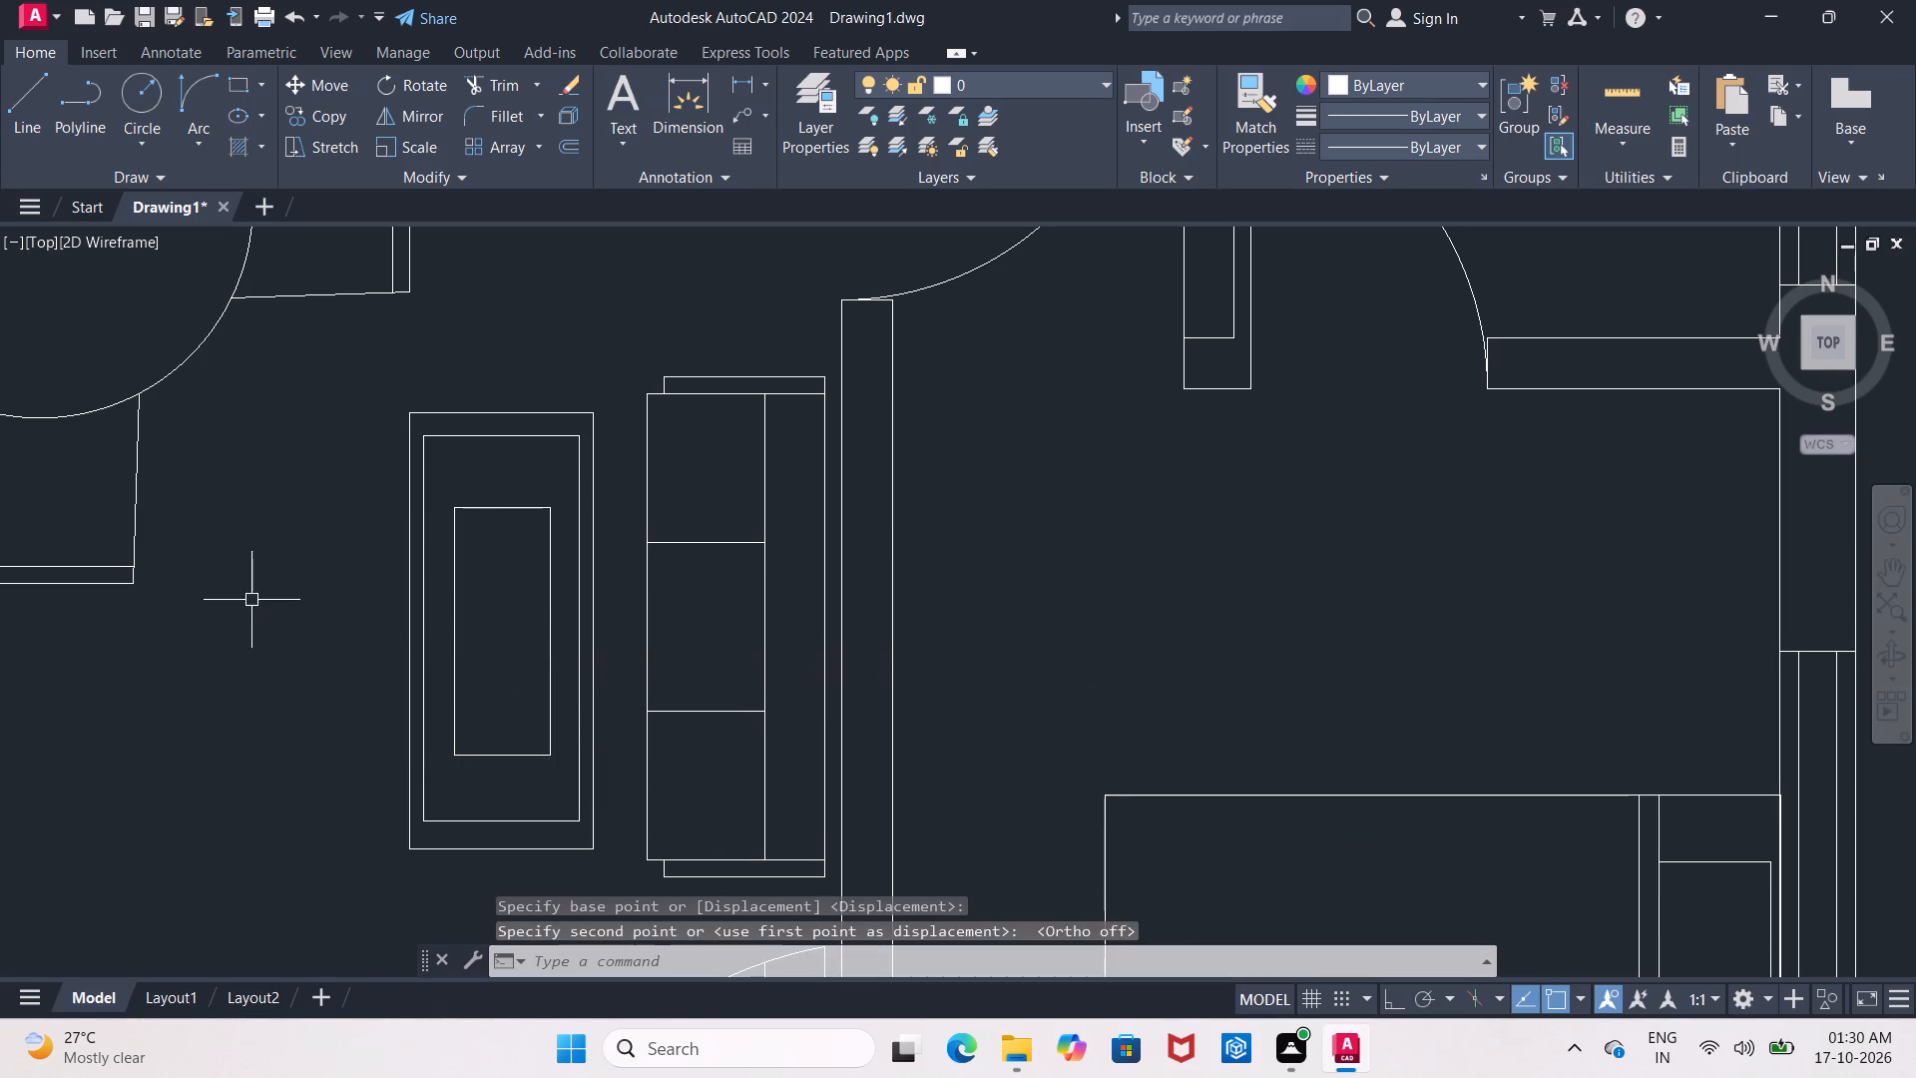
Open DesignCenter and look through the blocks in House Designer.dwg, returning to the list of sample drawings.
type("dc")
key("Return")
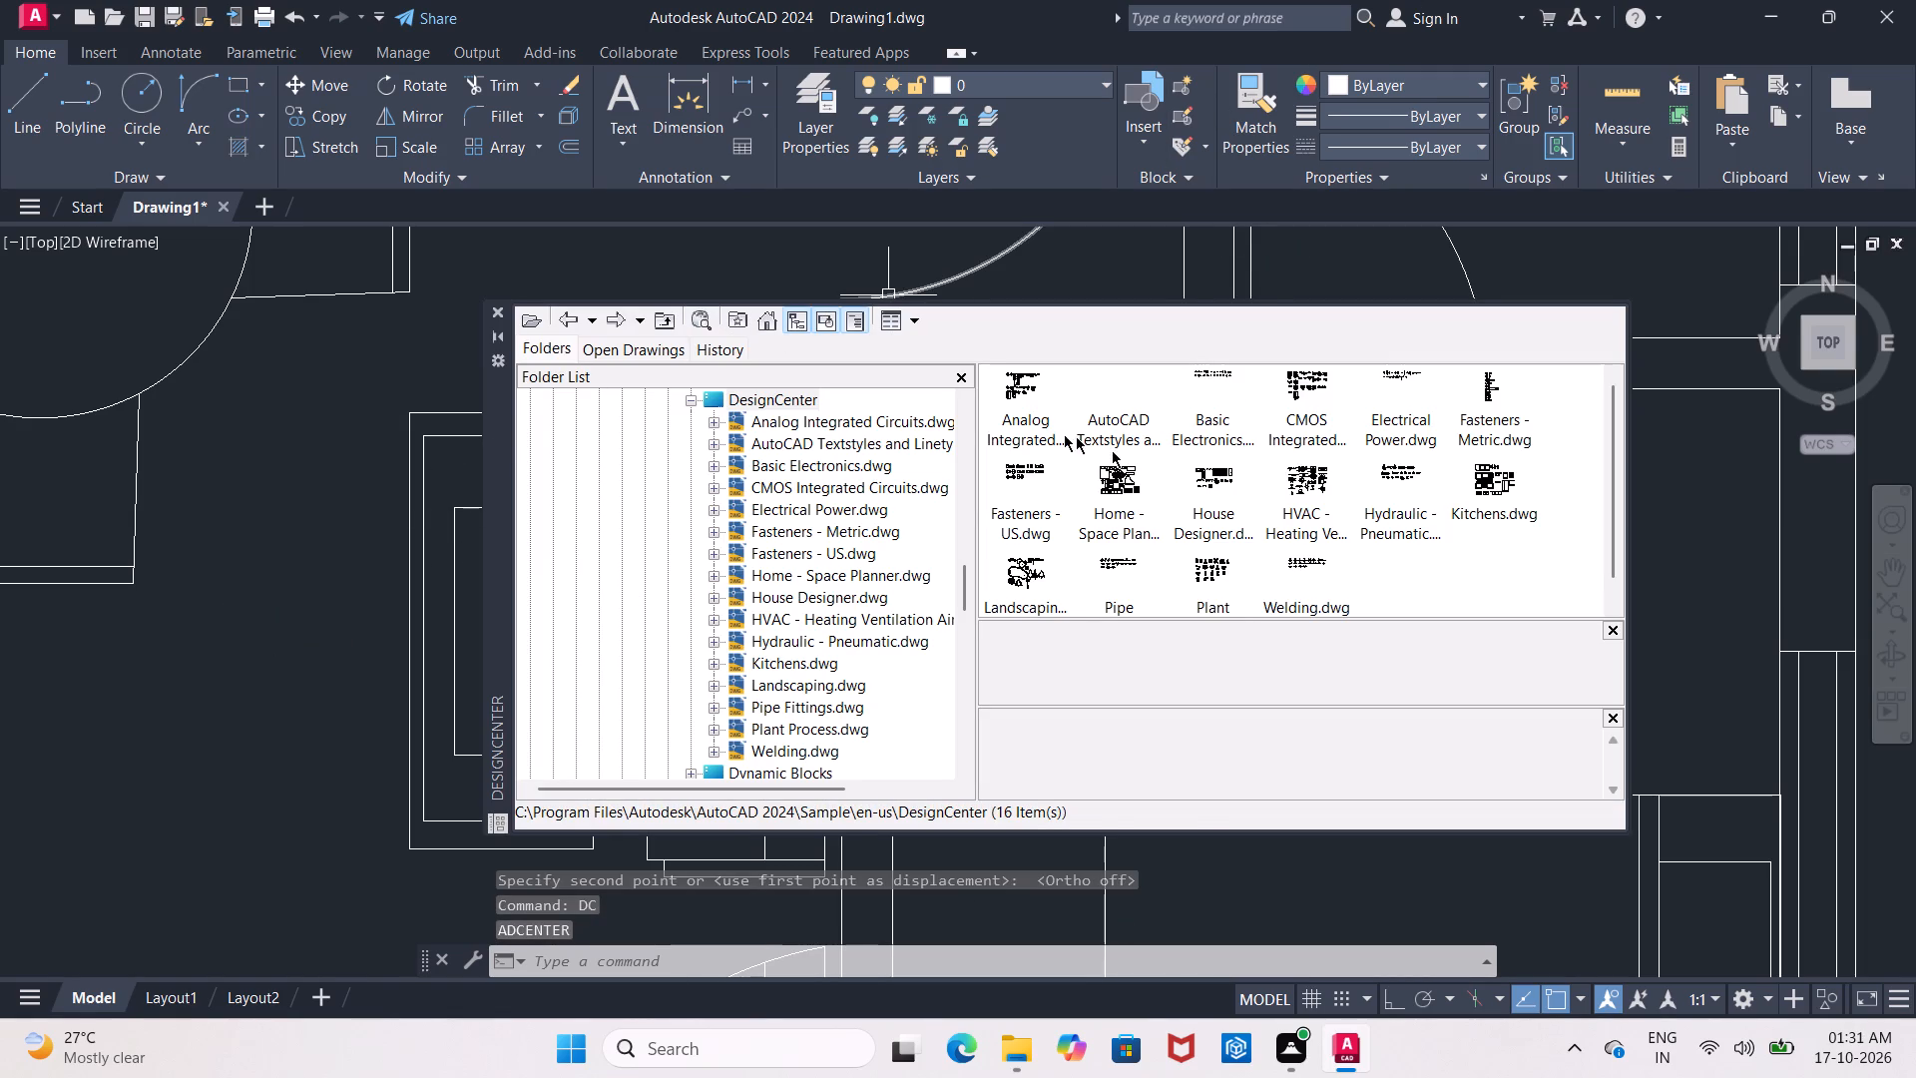
double_click(1213, 477)
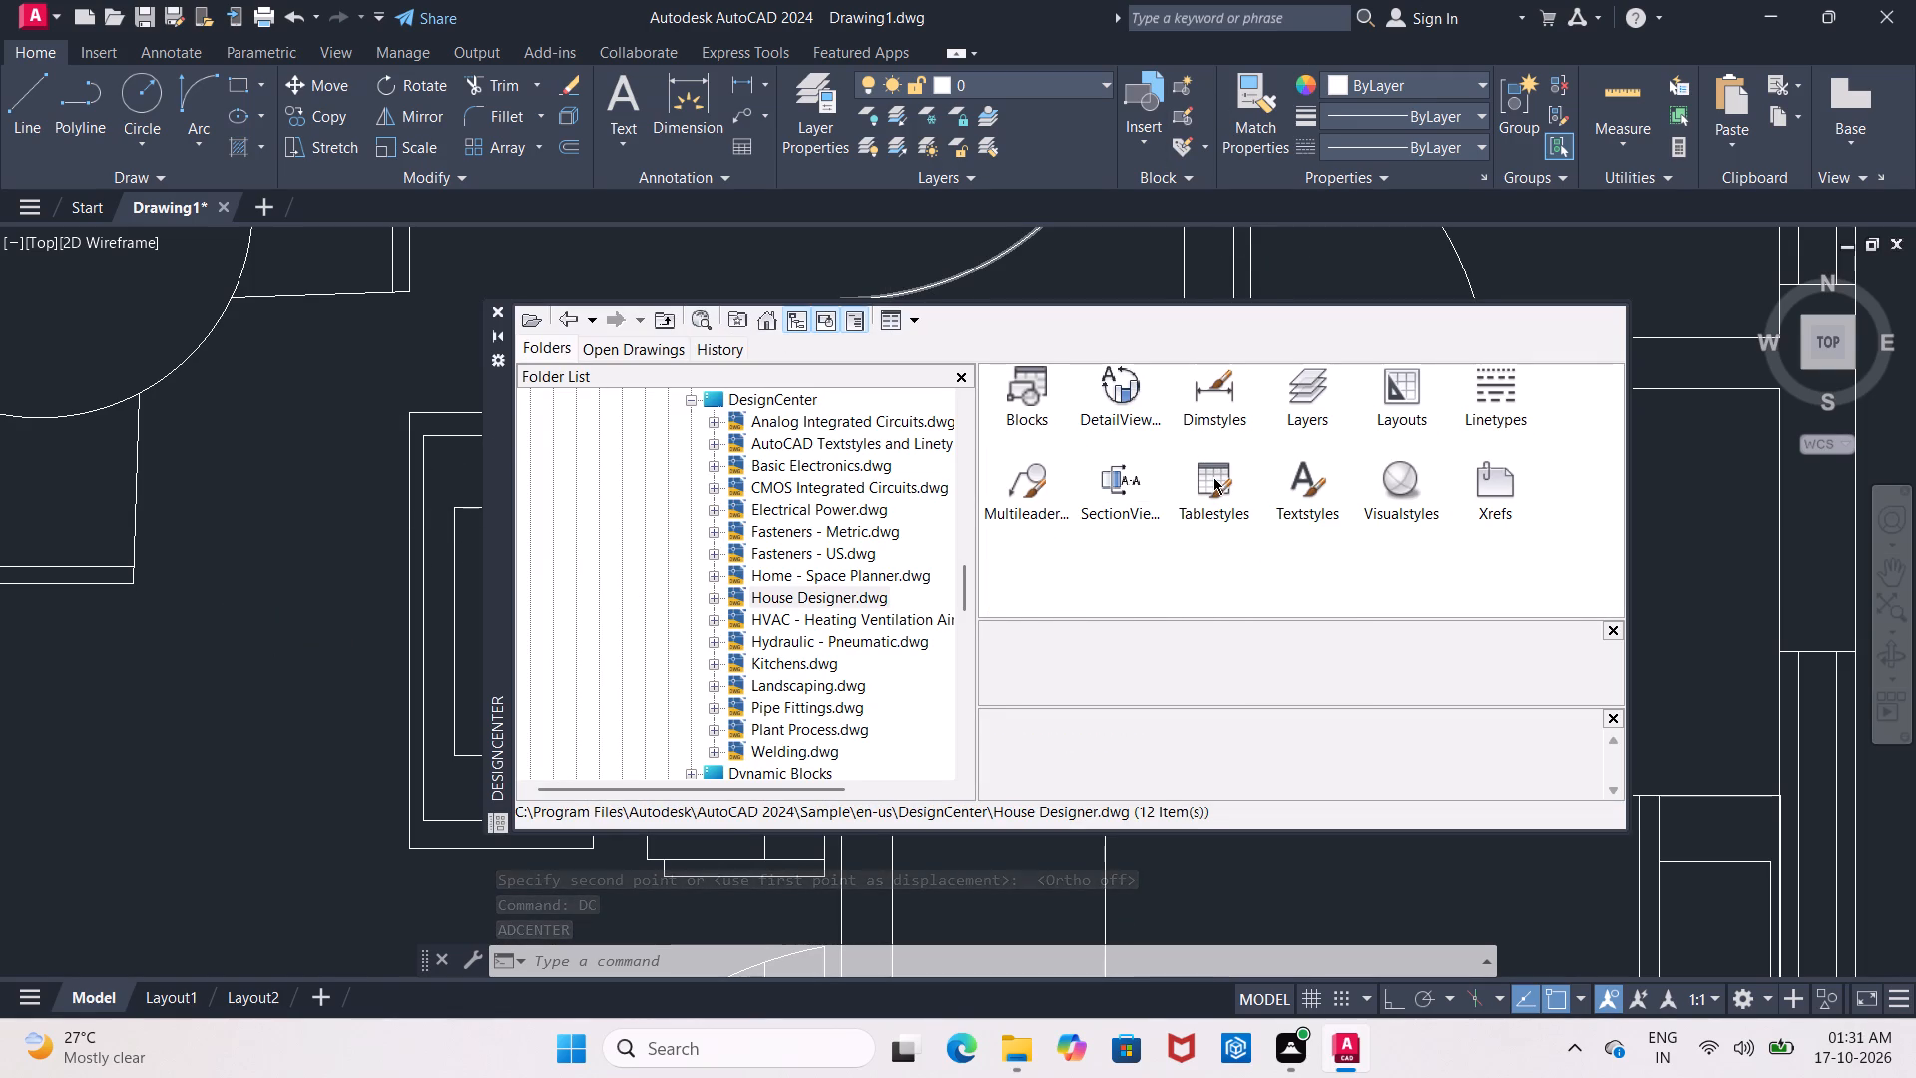
double_click(1035, 390)
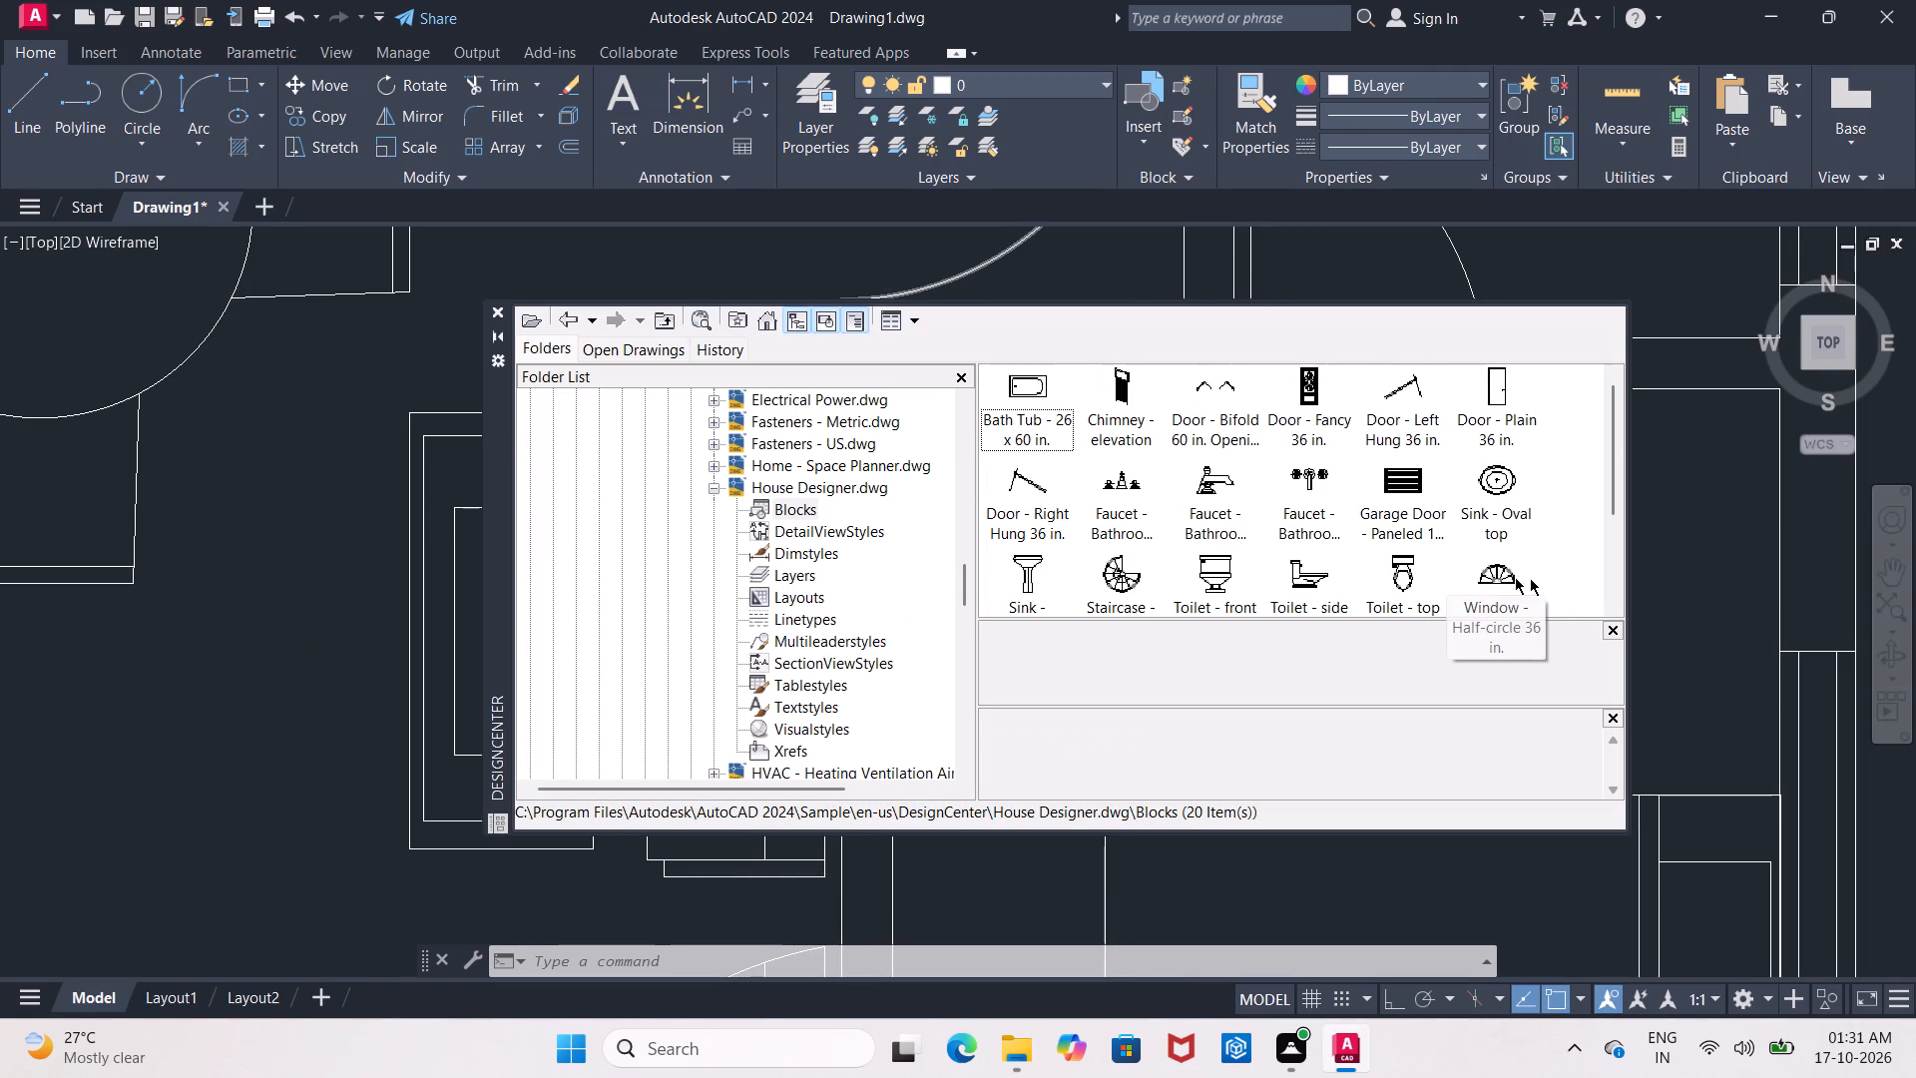
scroll(1549, 528, "down", 1)
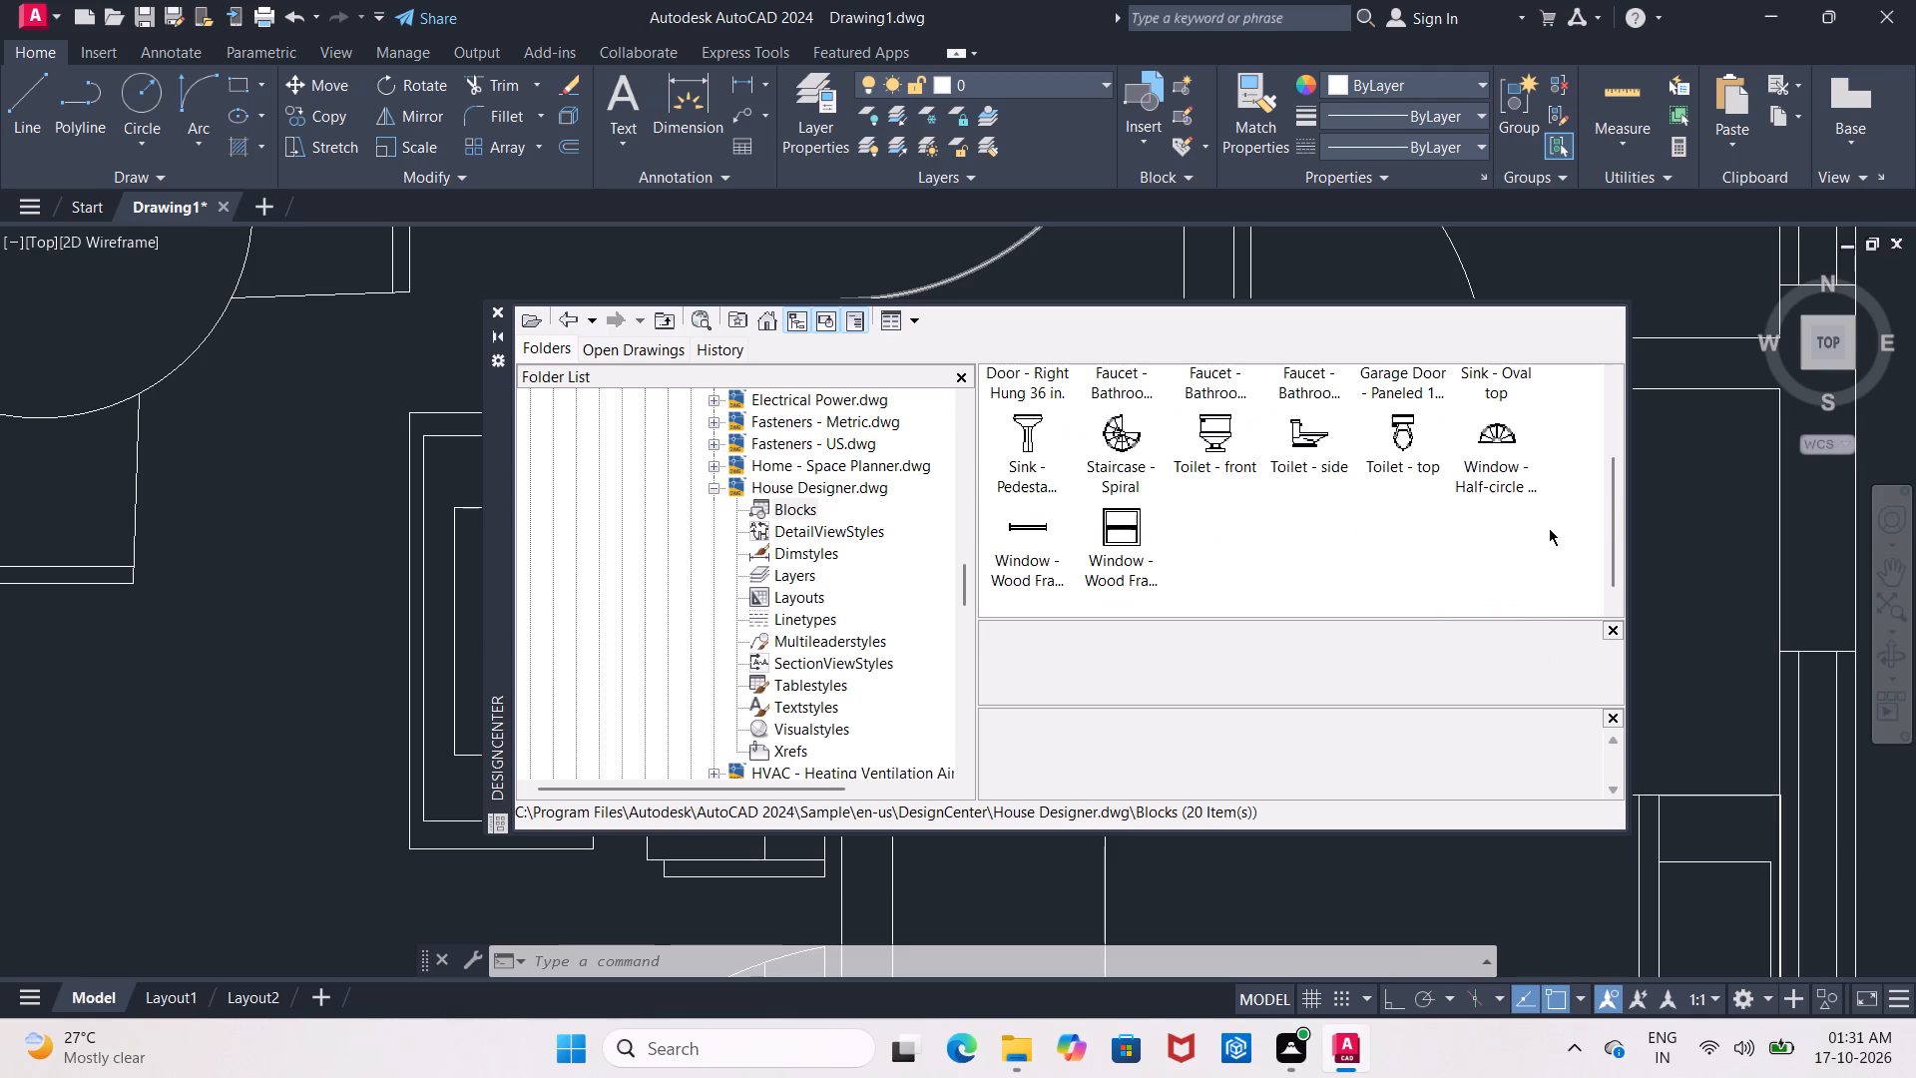
scroll(1549, 528, "up", 2)
scroll(1549, 528, "down", 1)
scroll(1549, 528, "up", 2)
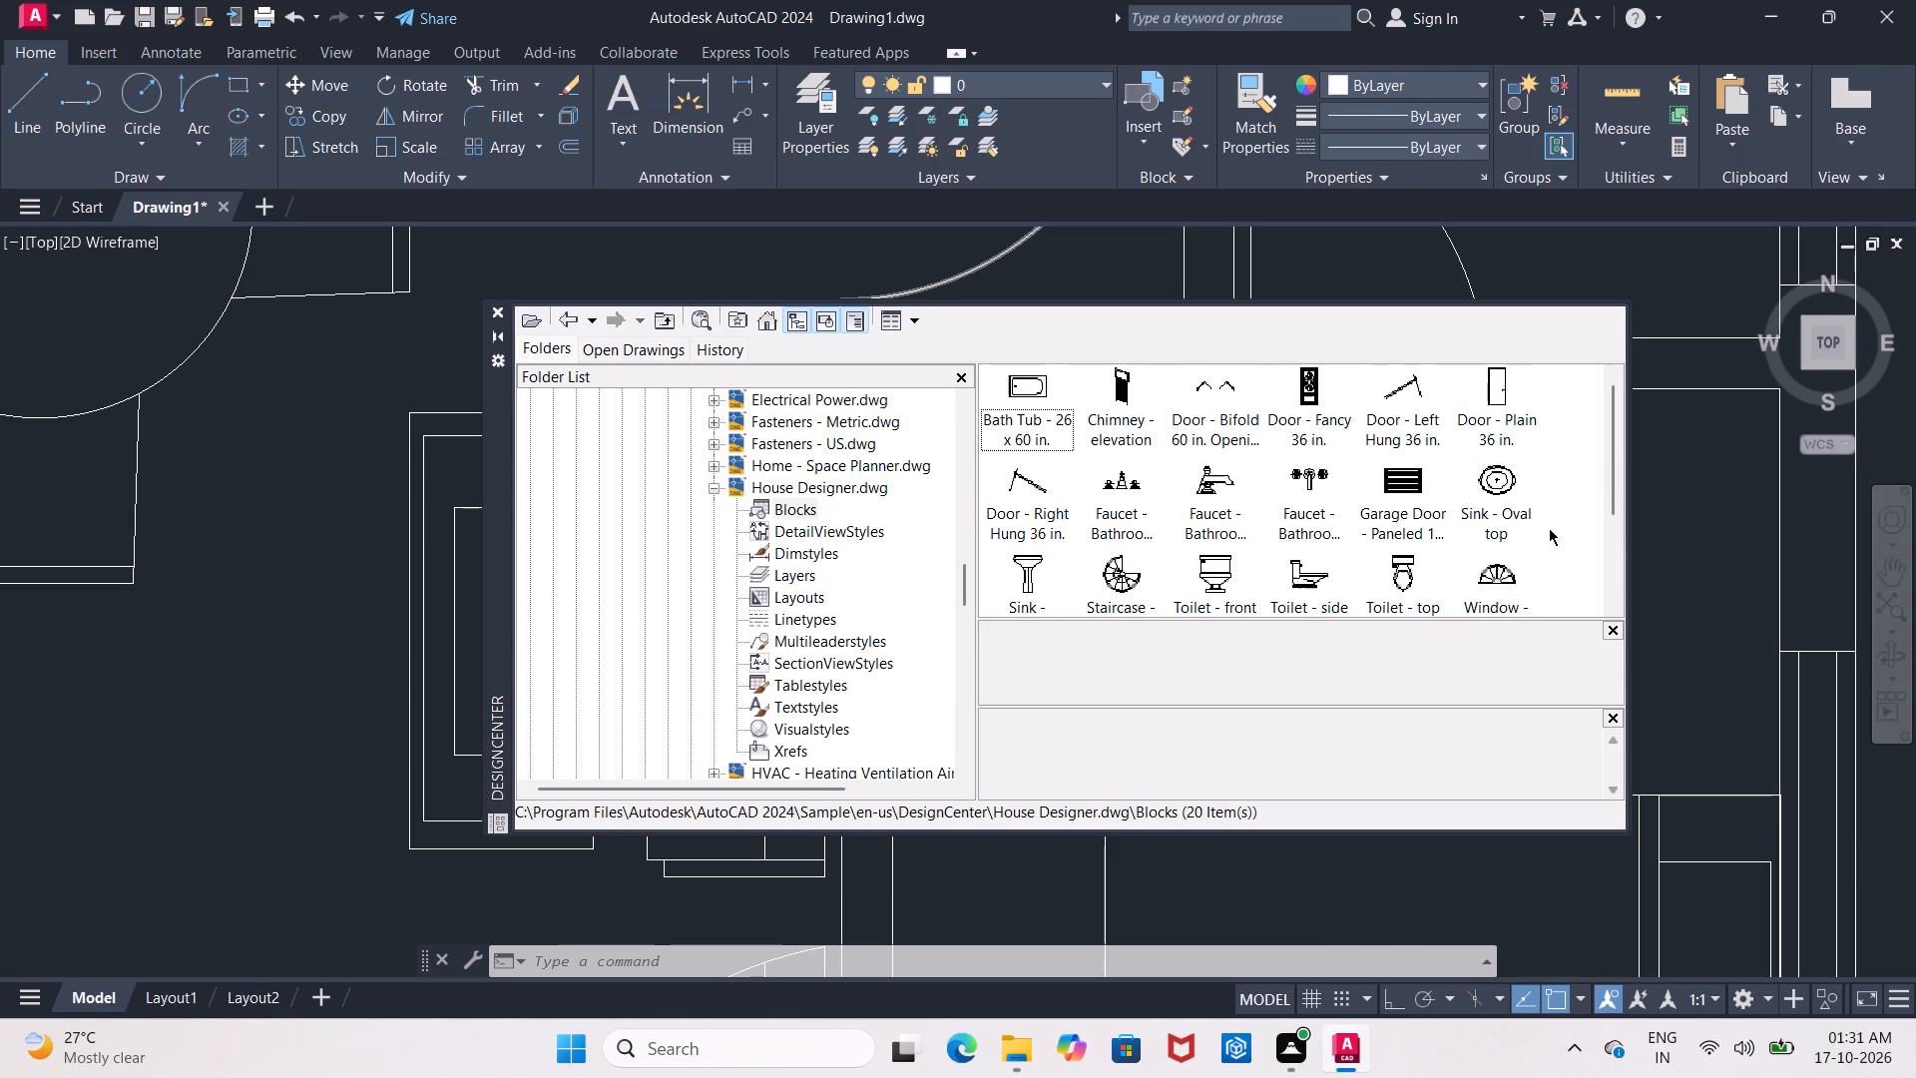
left_click(572, 311)
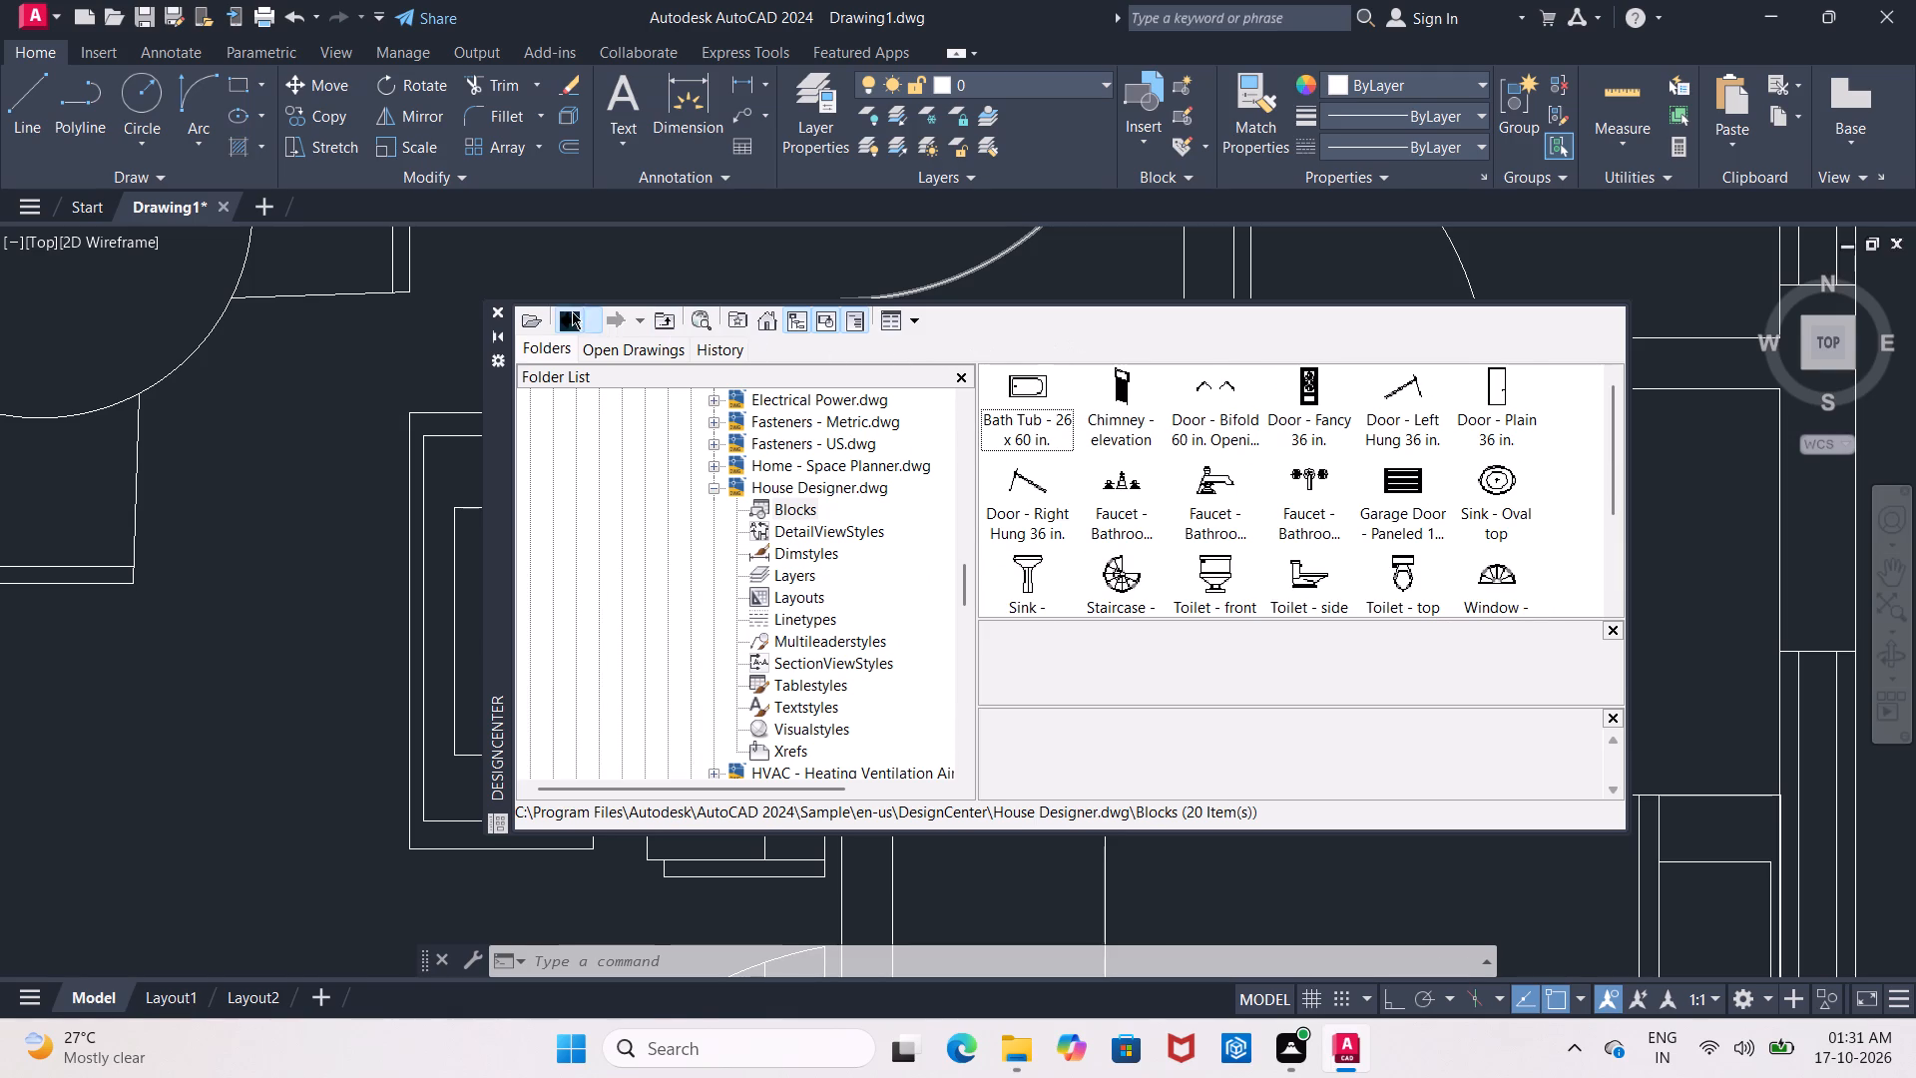
left_click(572, 316)
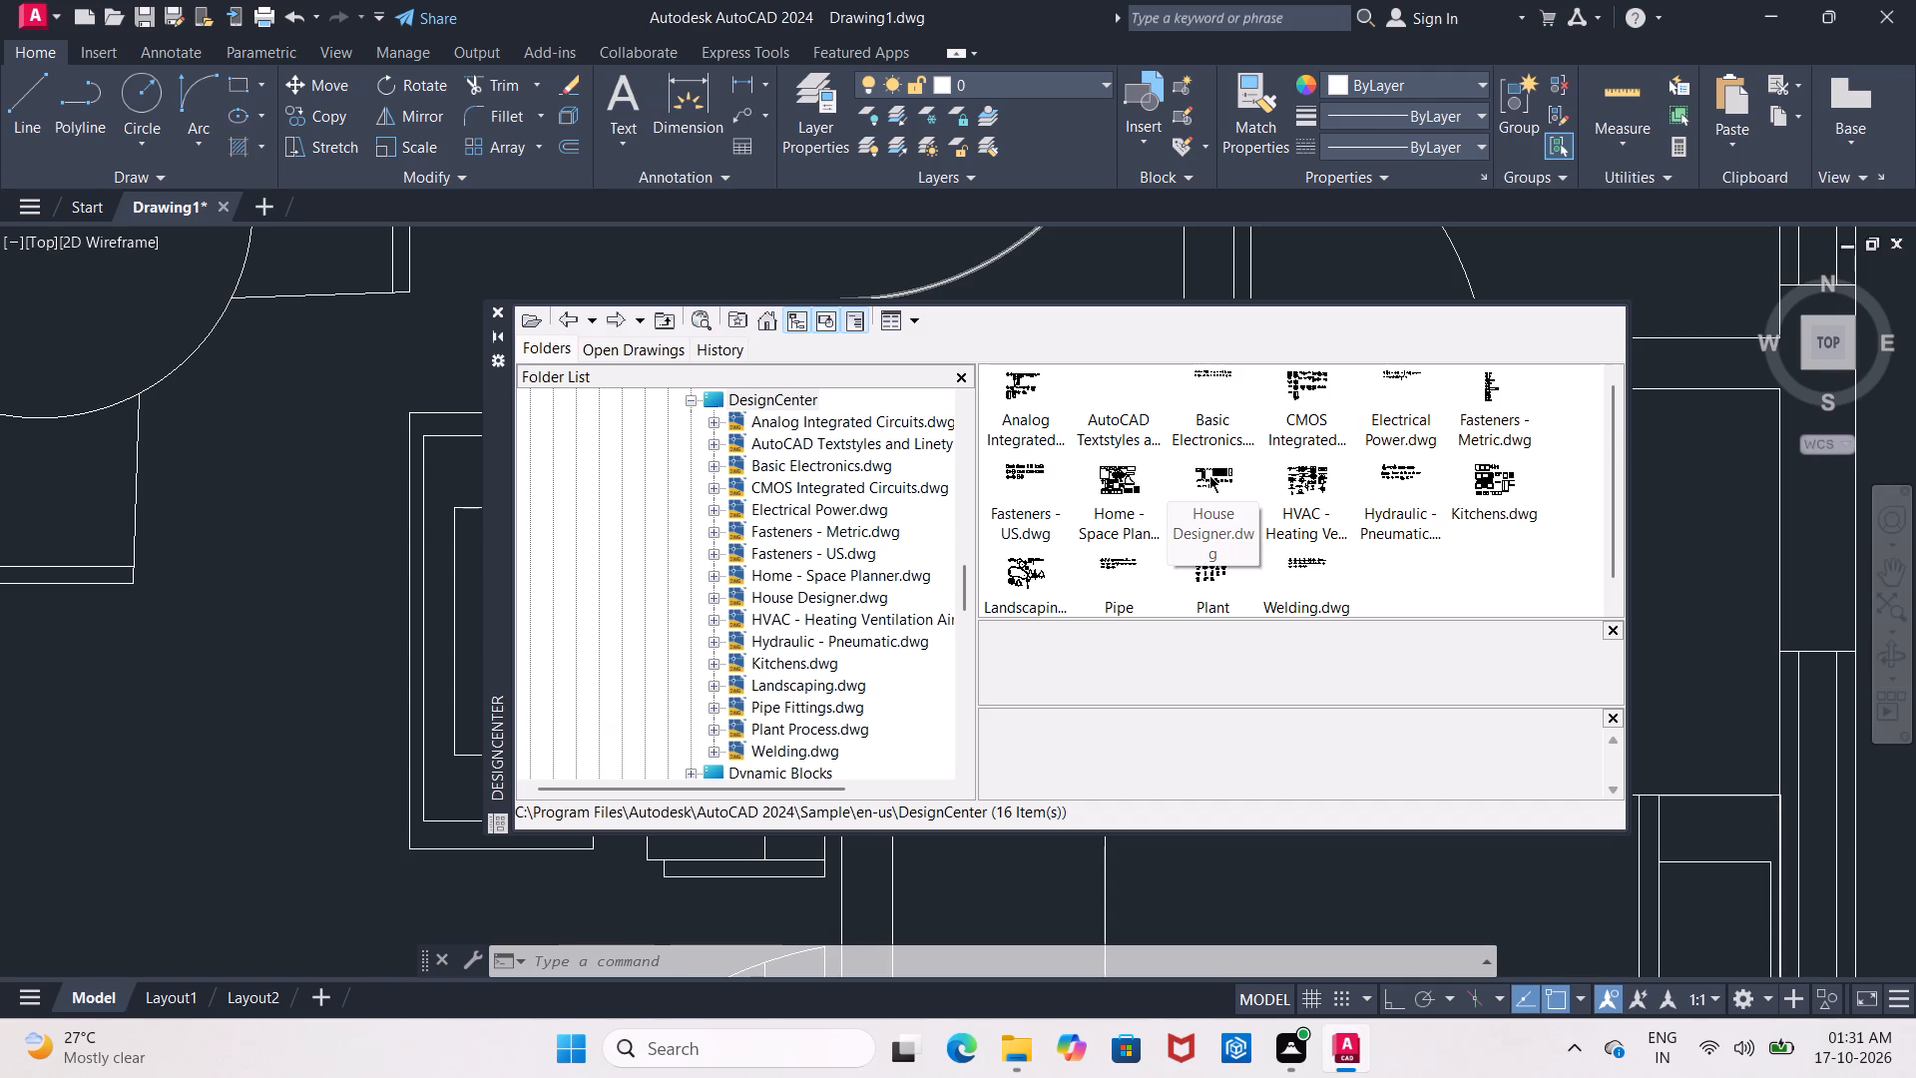
Look through the blocks in Kitchens.dwg and return to the list of sample drawings.
double_click(1485, 490)
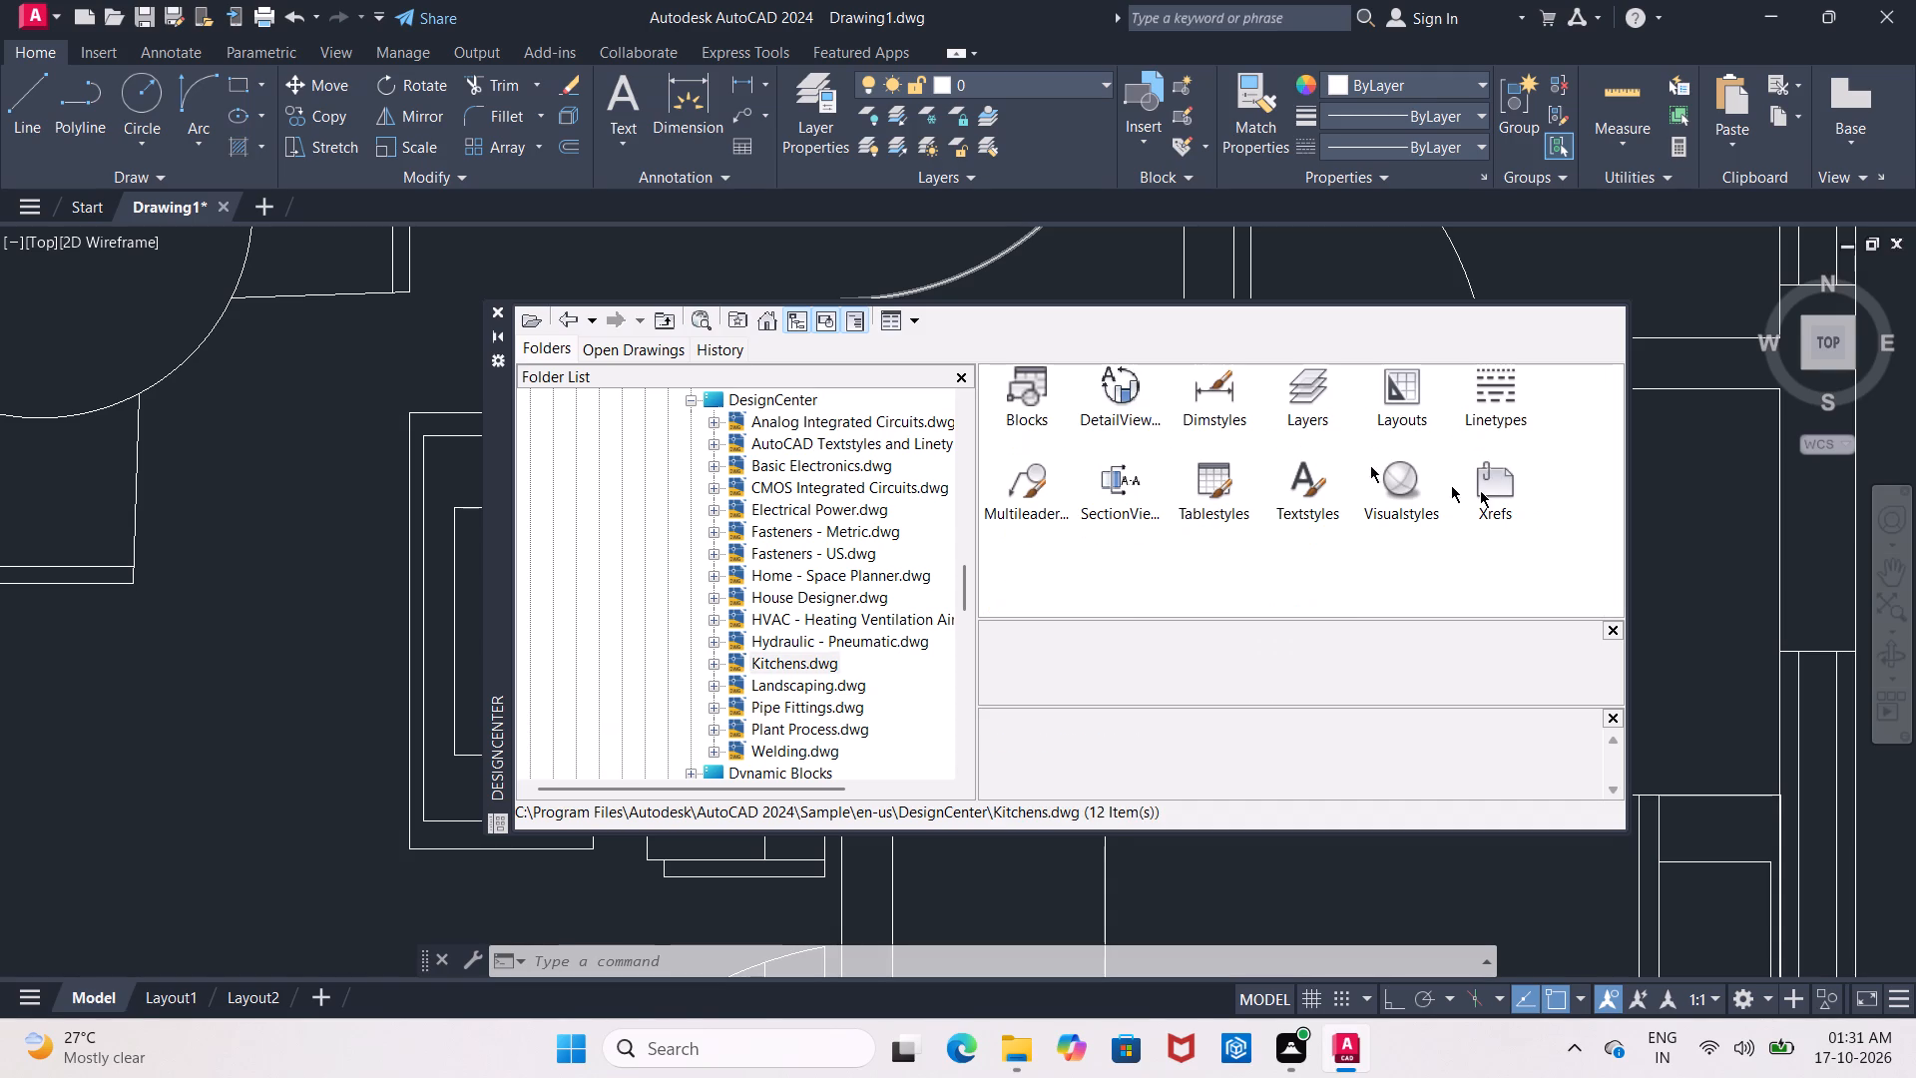
double_click(1037, 389)
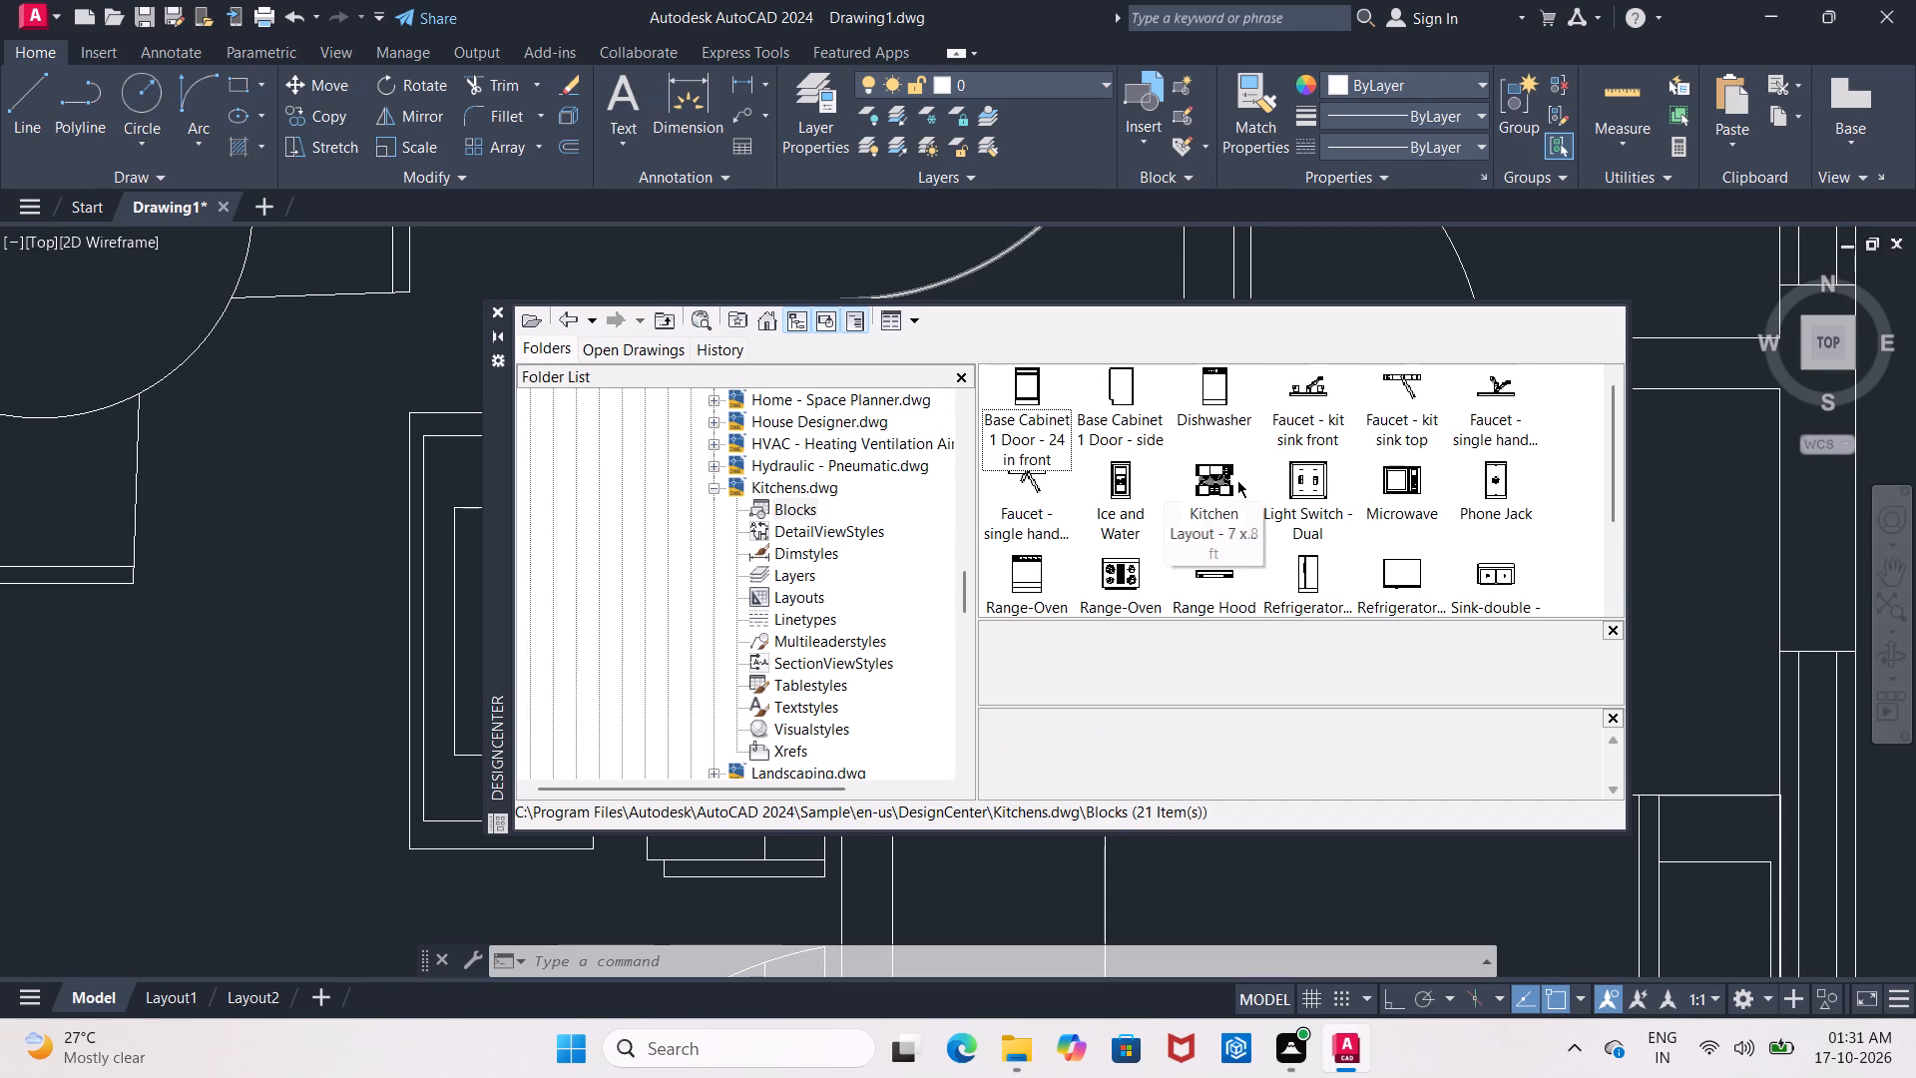
scroll(1237, 480, "down", 1)
scroll(1237, 480, "up", 2)
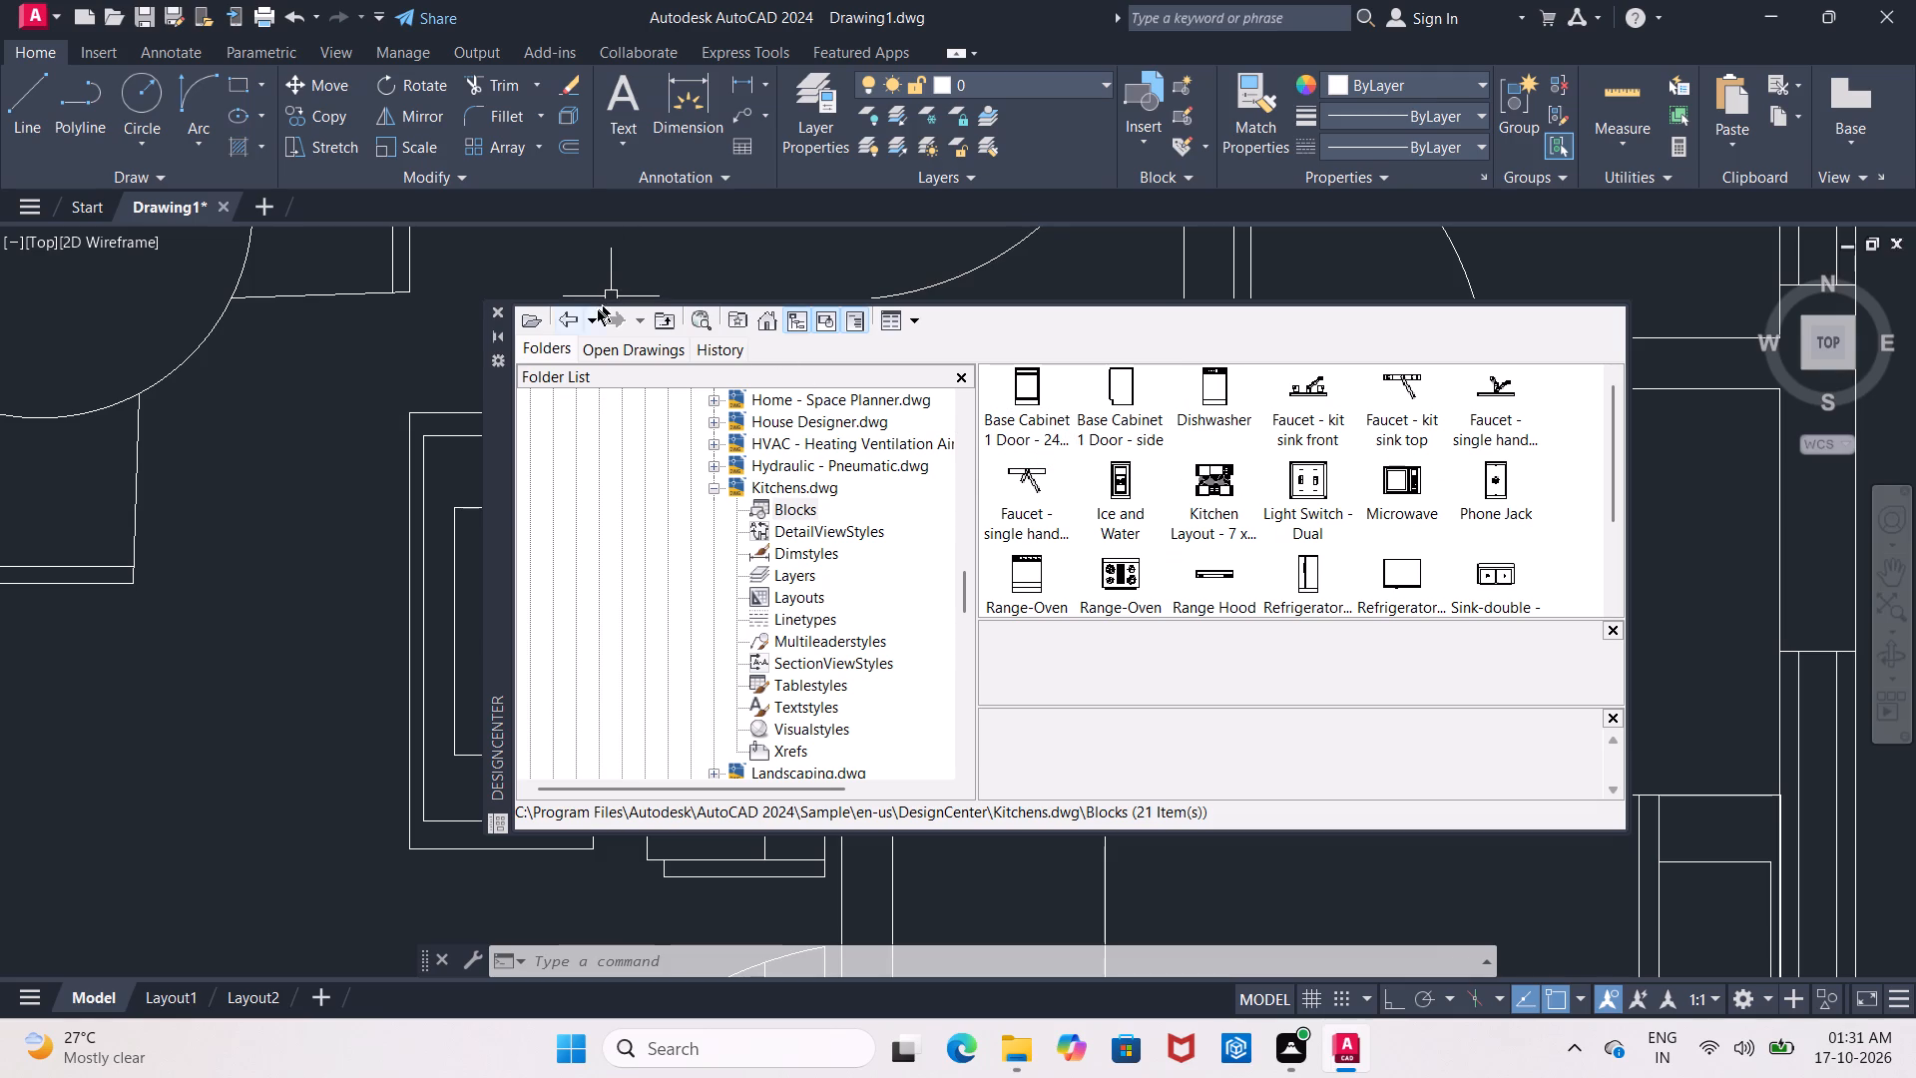
left_click(569, 318)
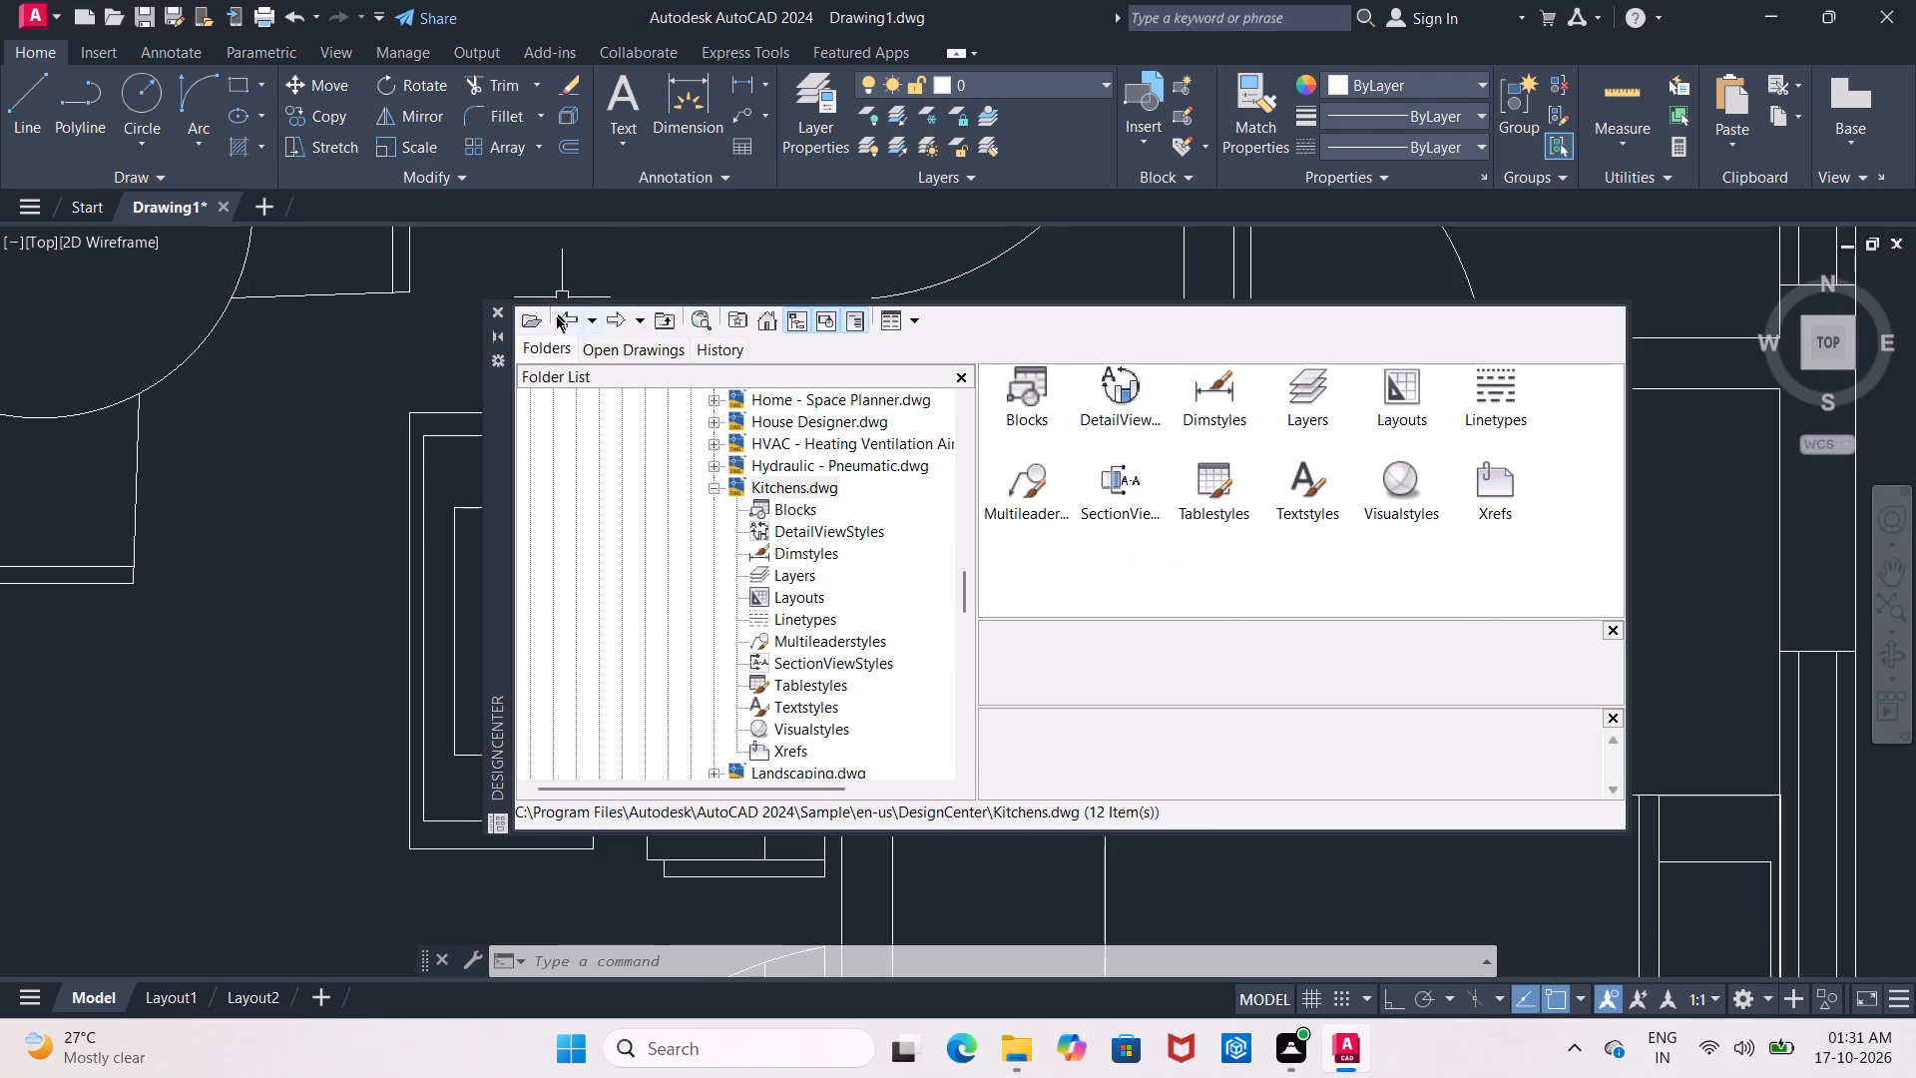
left_click(559, 320)
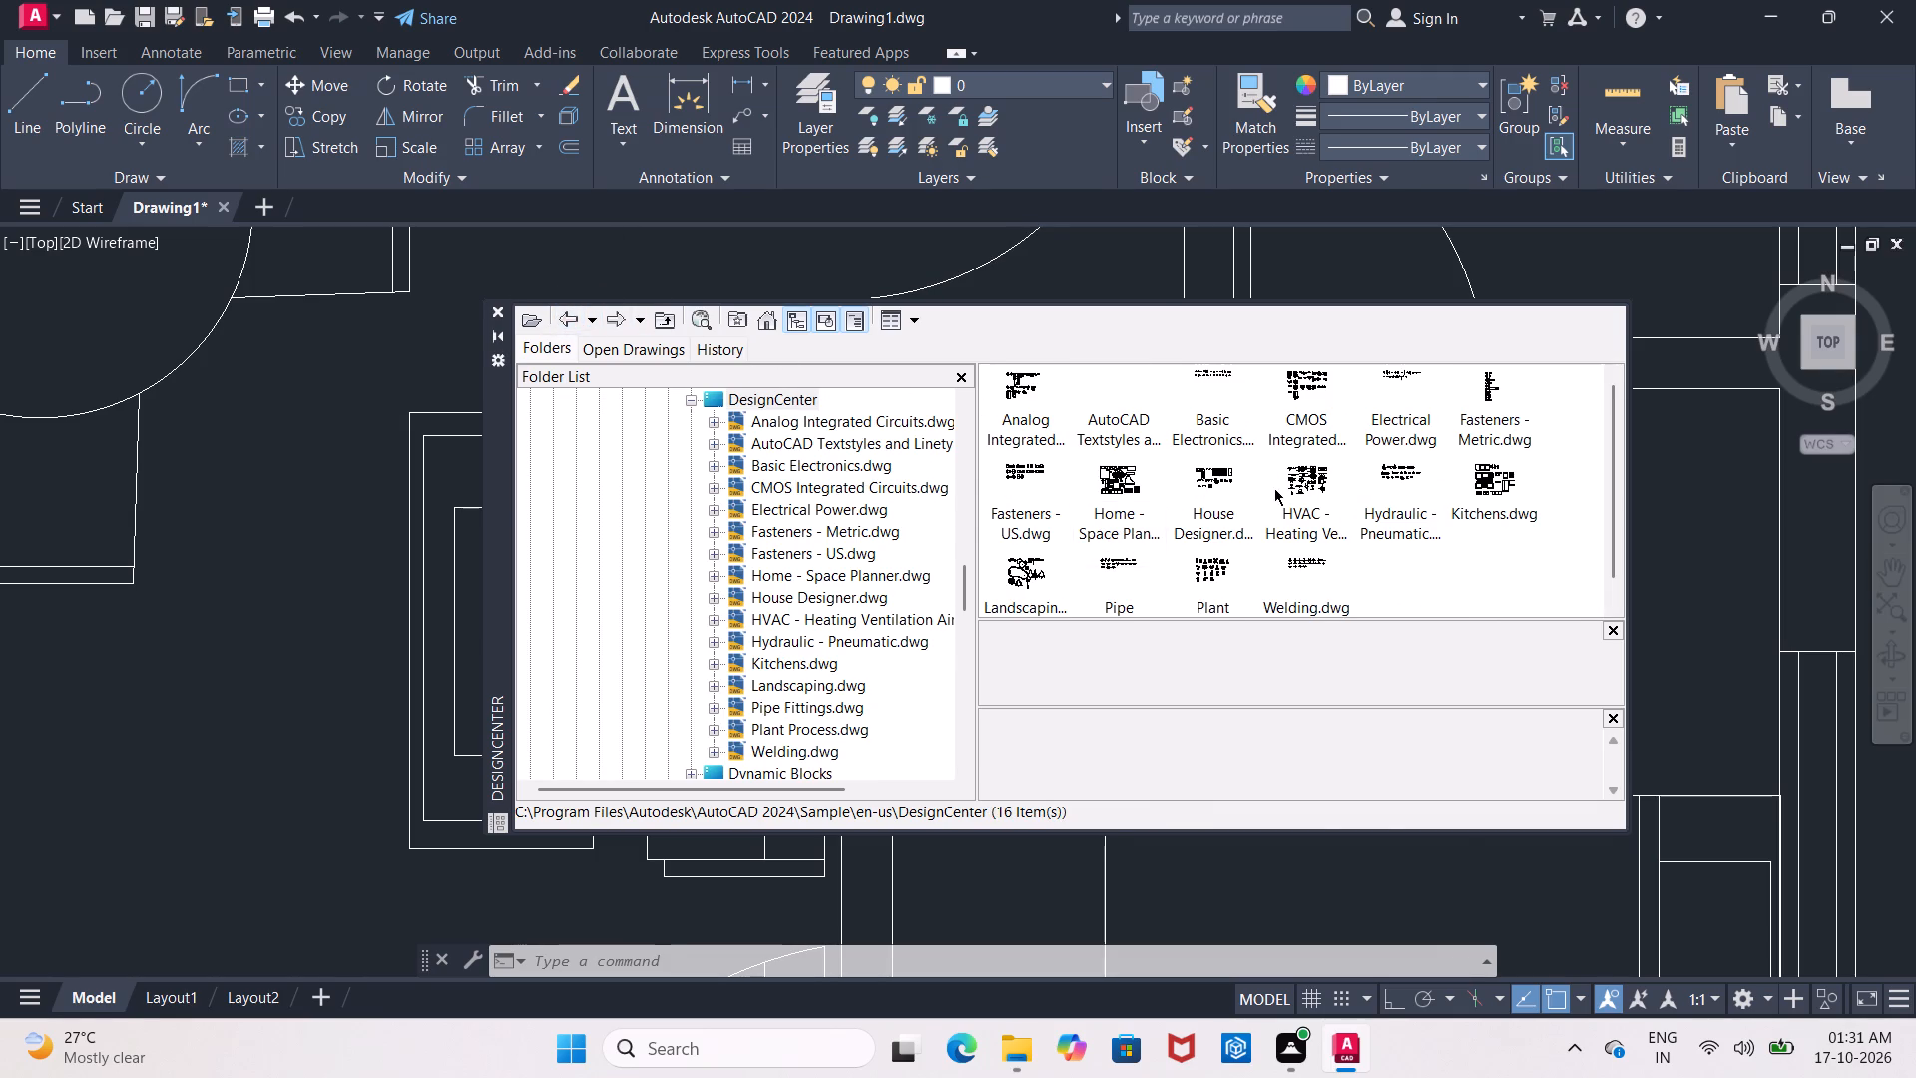
Look through the blocks in HVAC - Heating Ventilation Air Conditioning.dwg and go back out of its block list.
double_click(1298, 488)
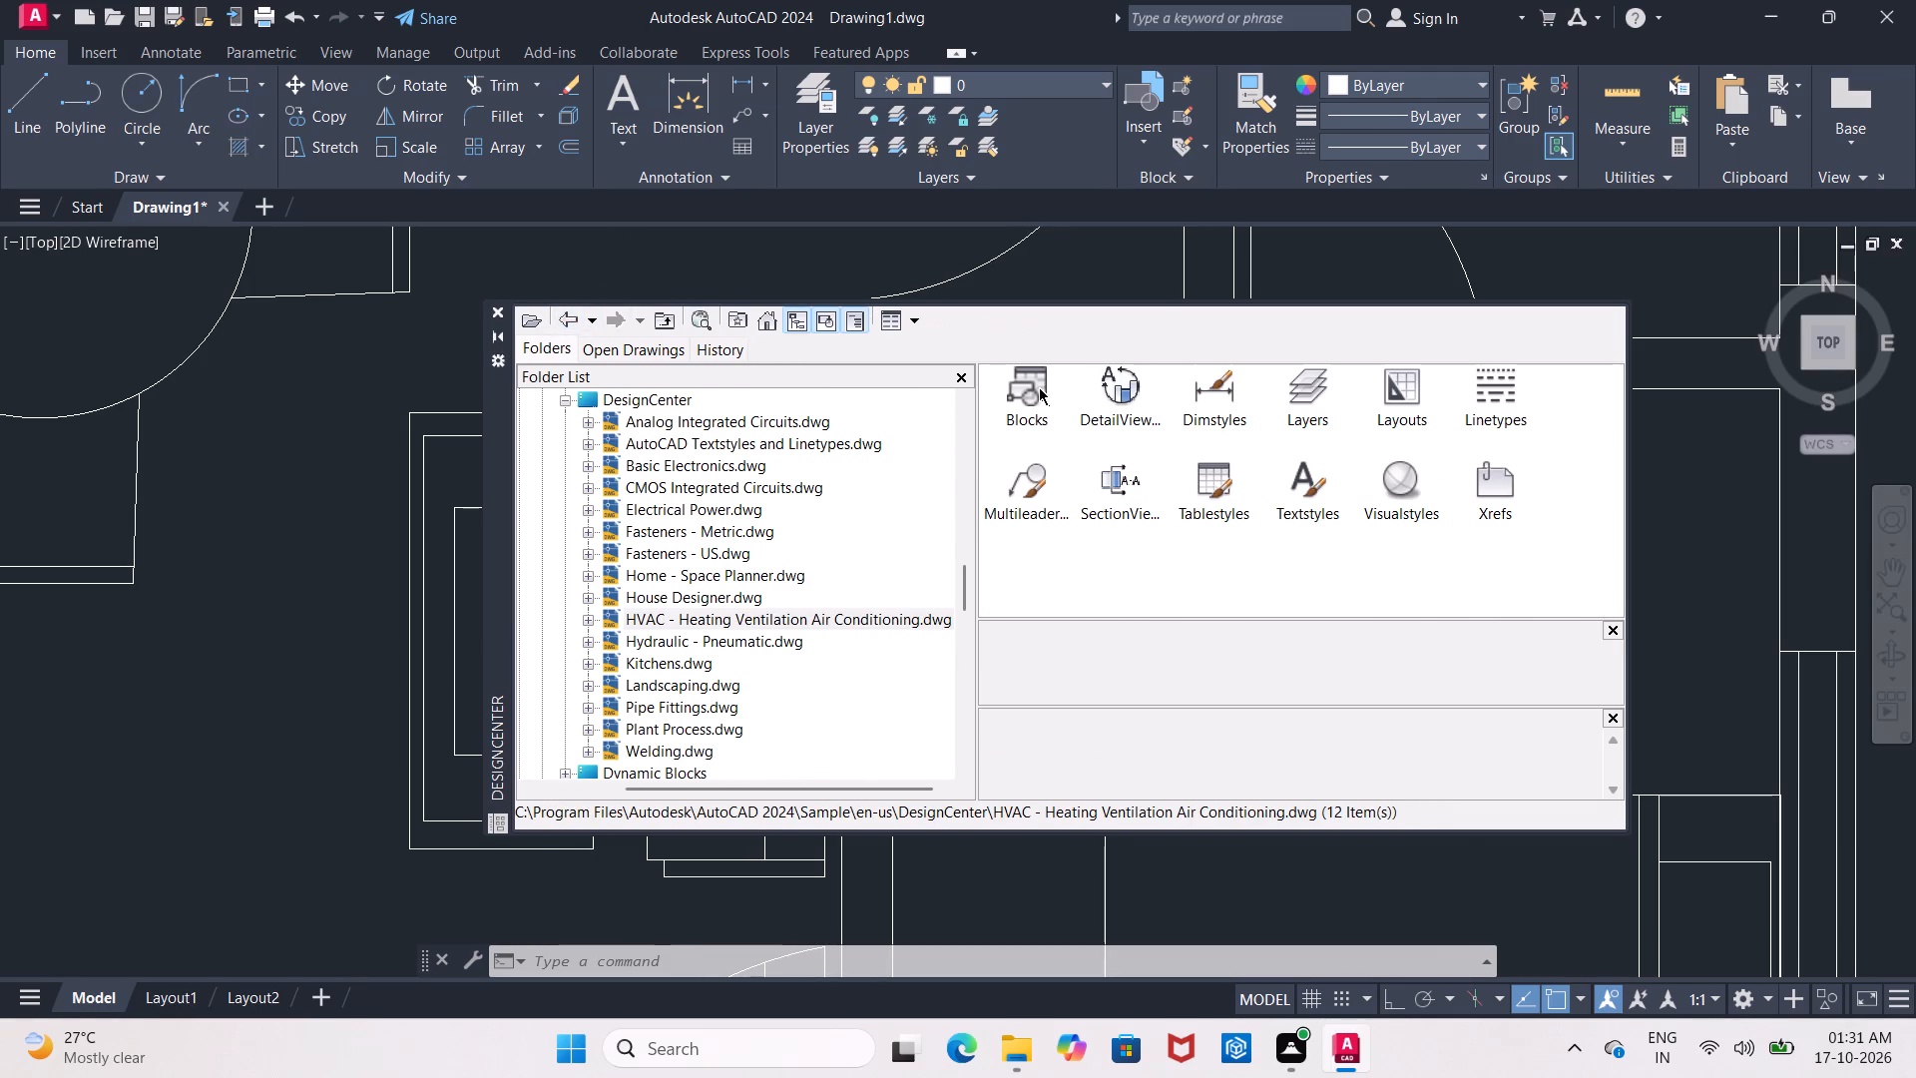
double_click(1039, 387)
scroll(1148, 465, "down", 2)
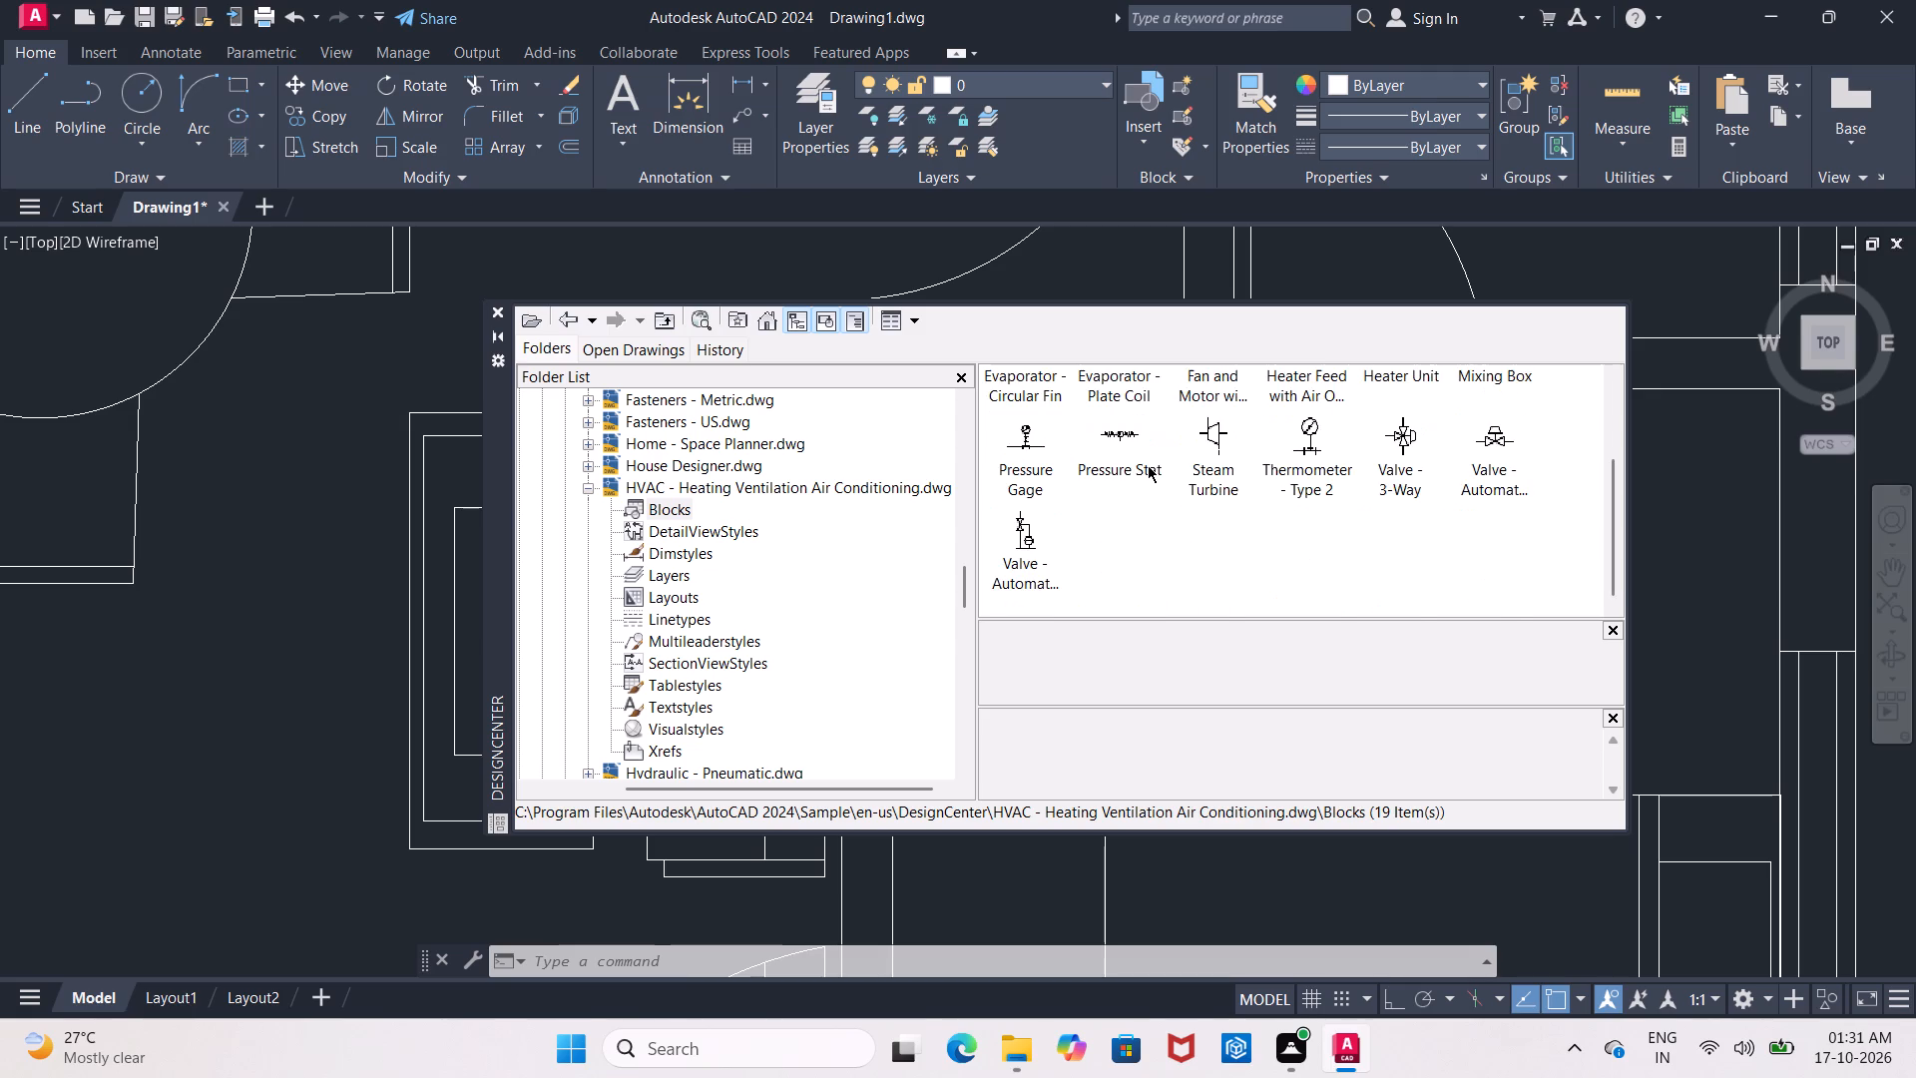
scroll(1148, 465, "down", 1)
scroll(1148, 465, "up", 4)
double_click(568, 317)
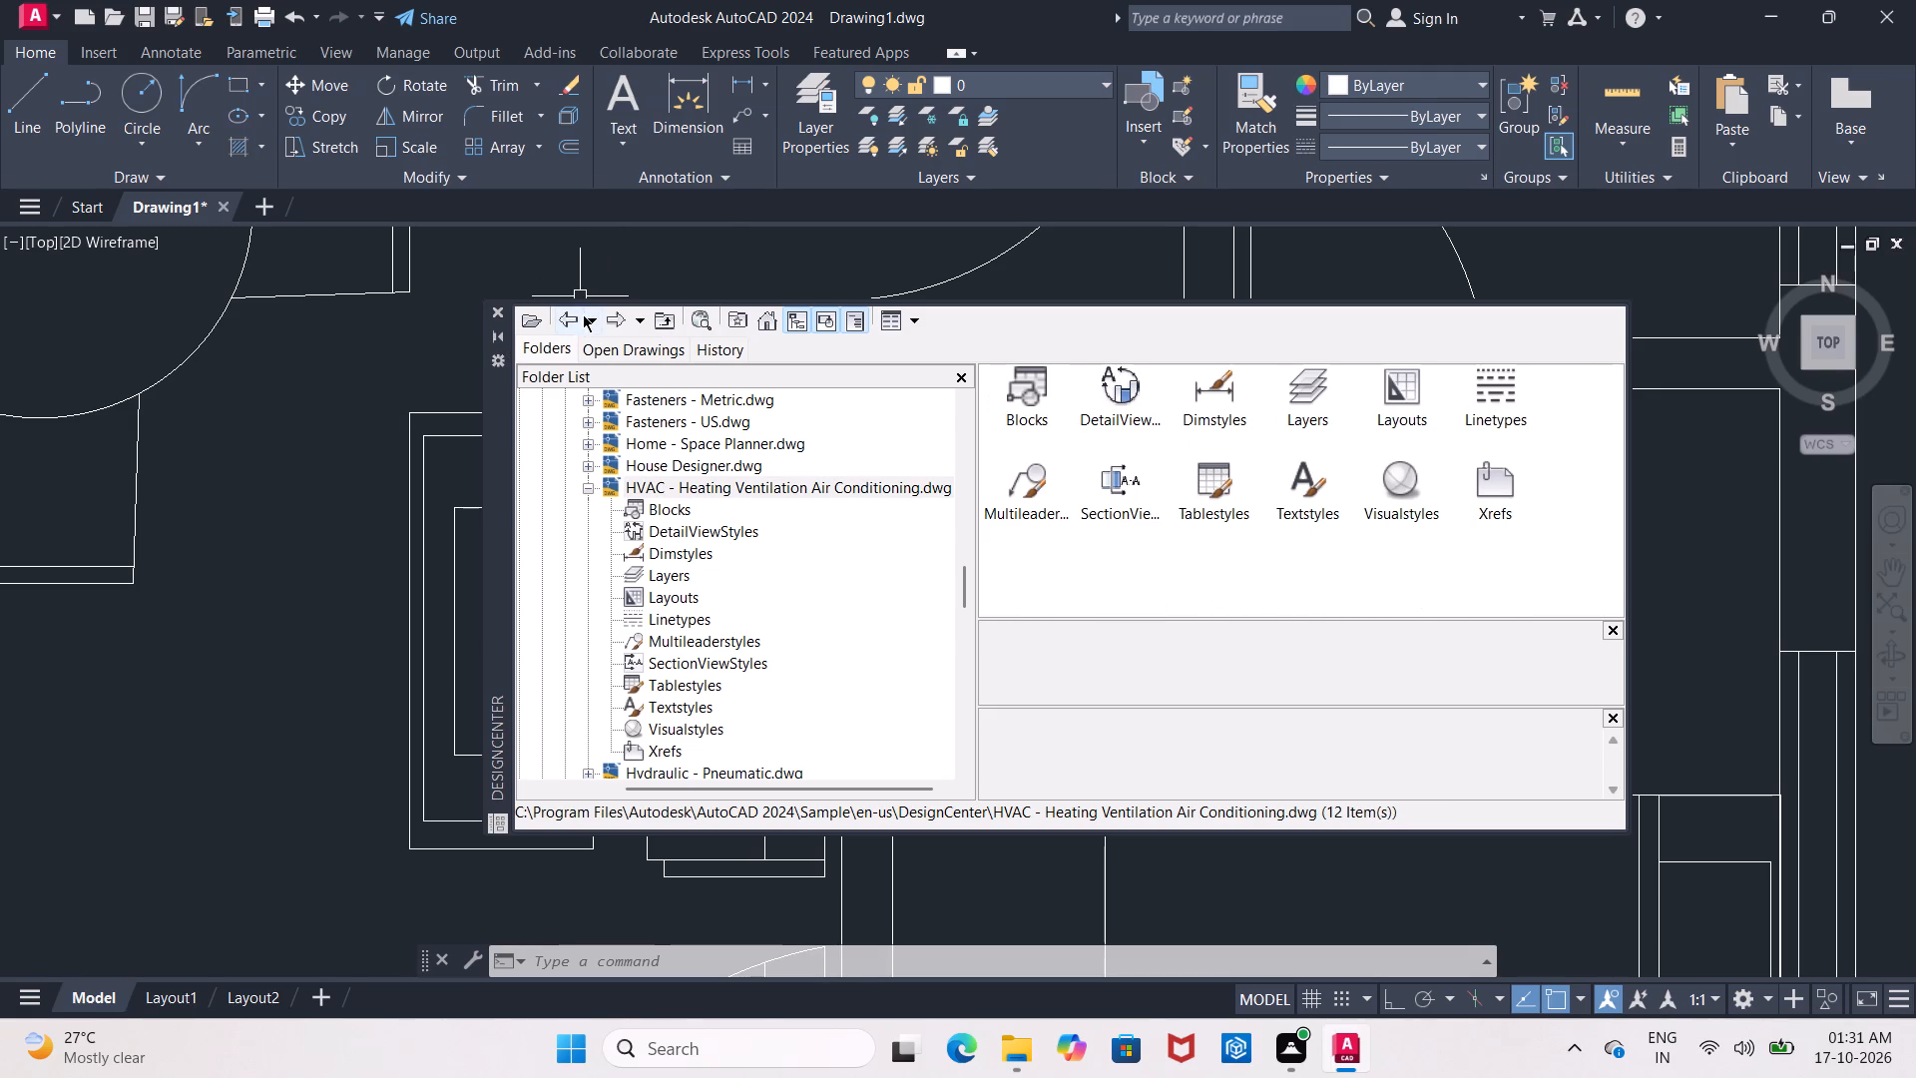
Look through the blocks in Home - Space Planner.dwg among the sample drawings and close DesignCenter.
left_click(575, 314)
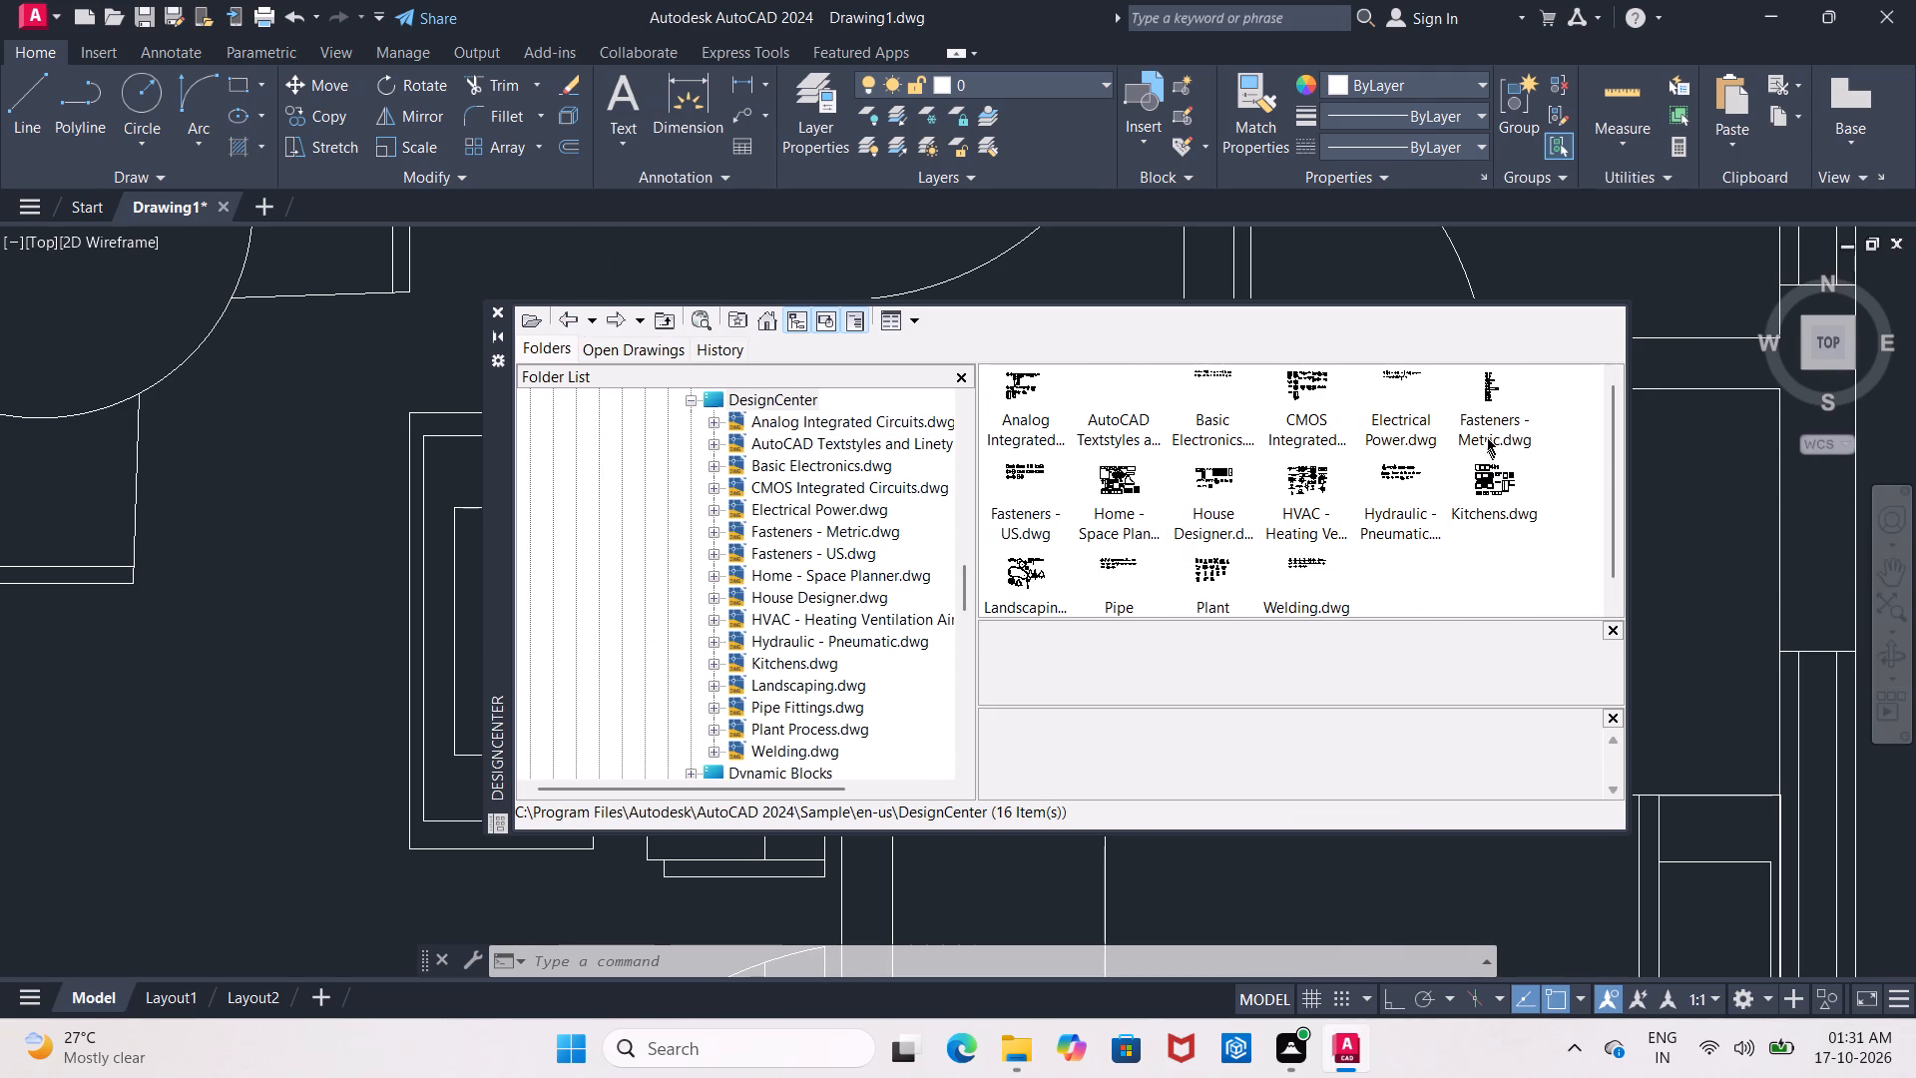
scroll(1182, 514, "down", 2)
scroll(1184, 517, "up", 1)
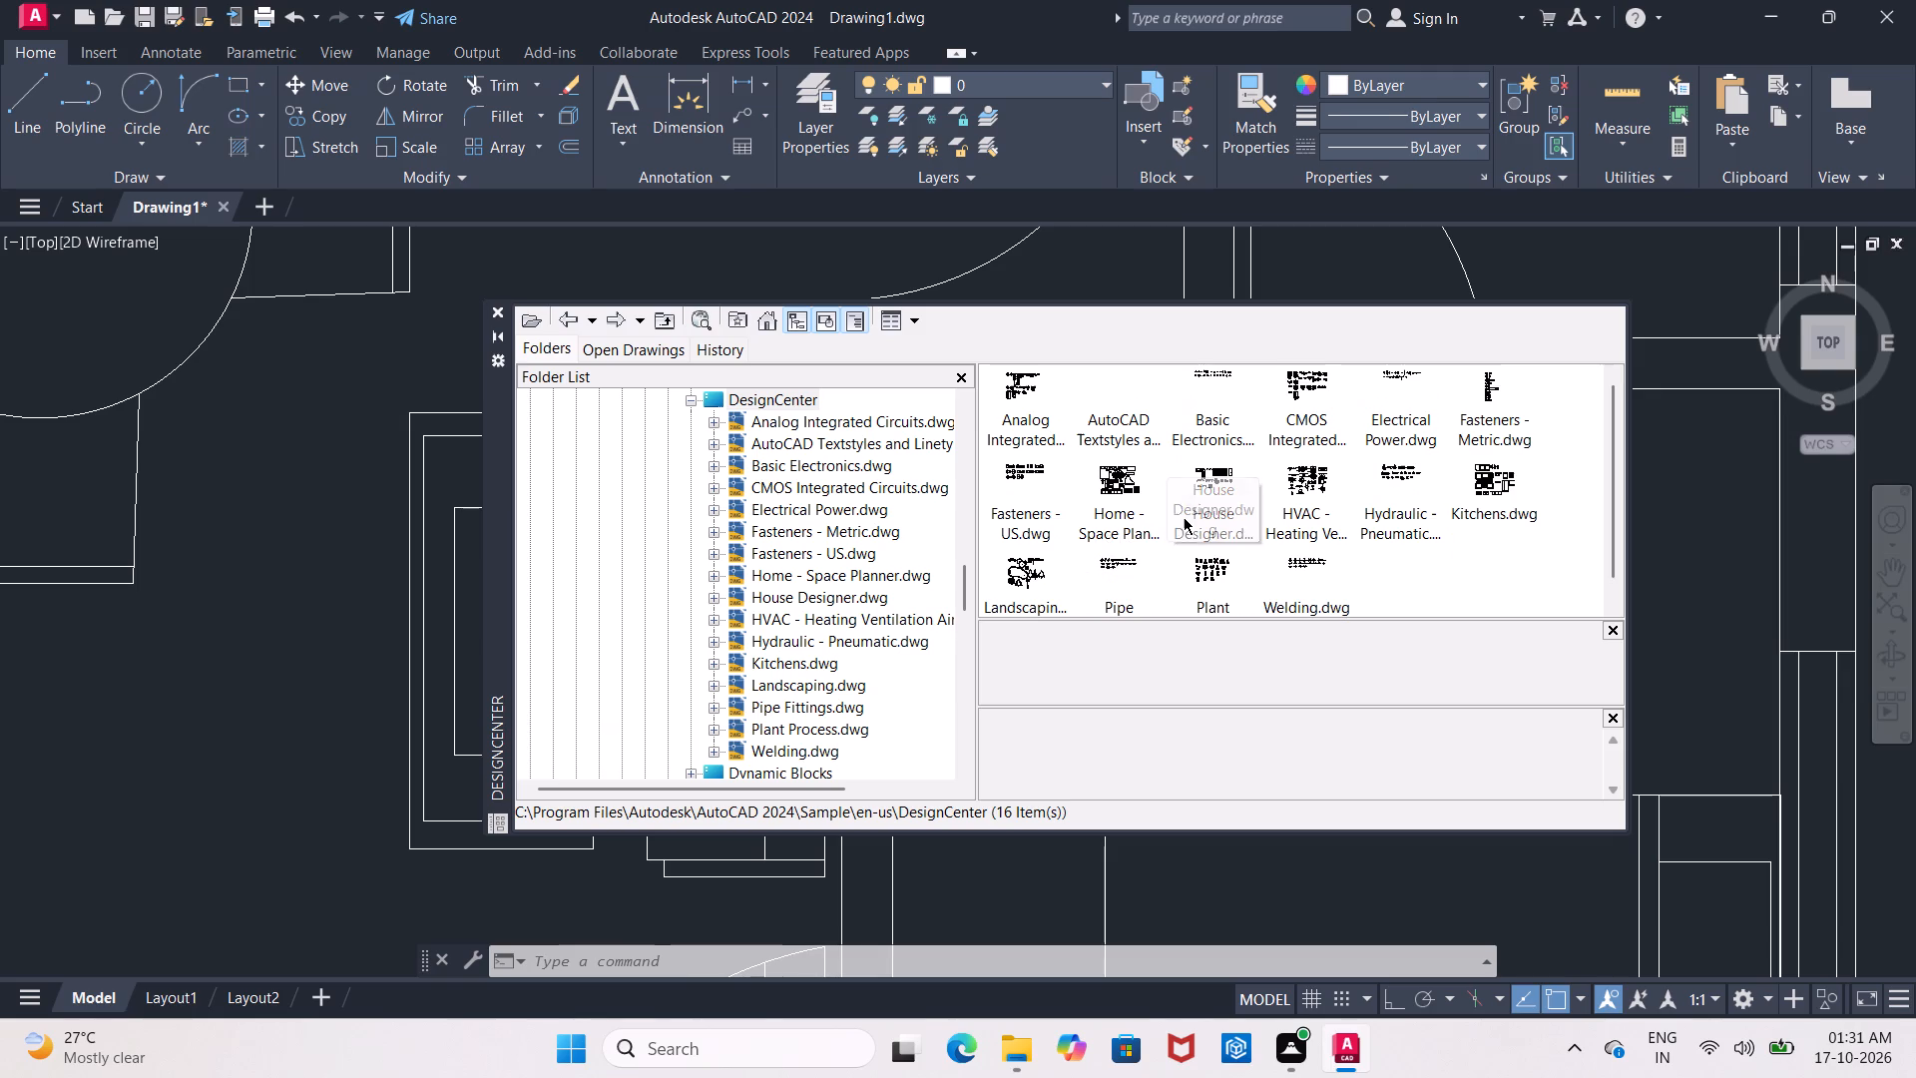
scroll(1184, 517, "up", 2)
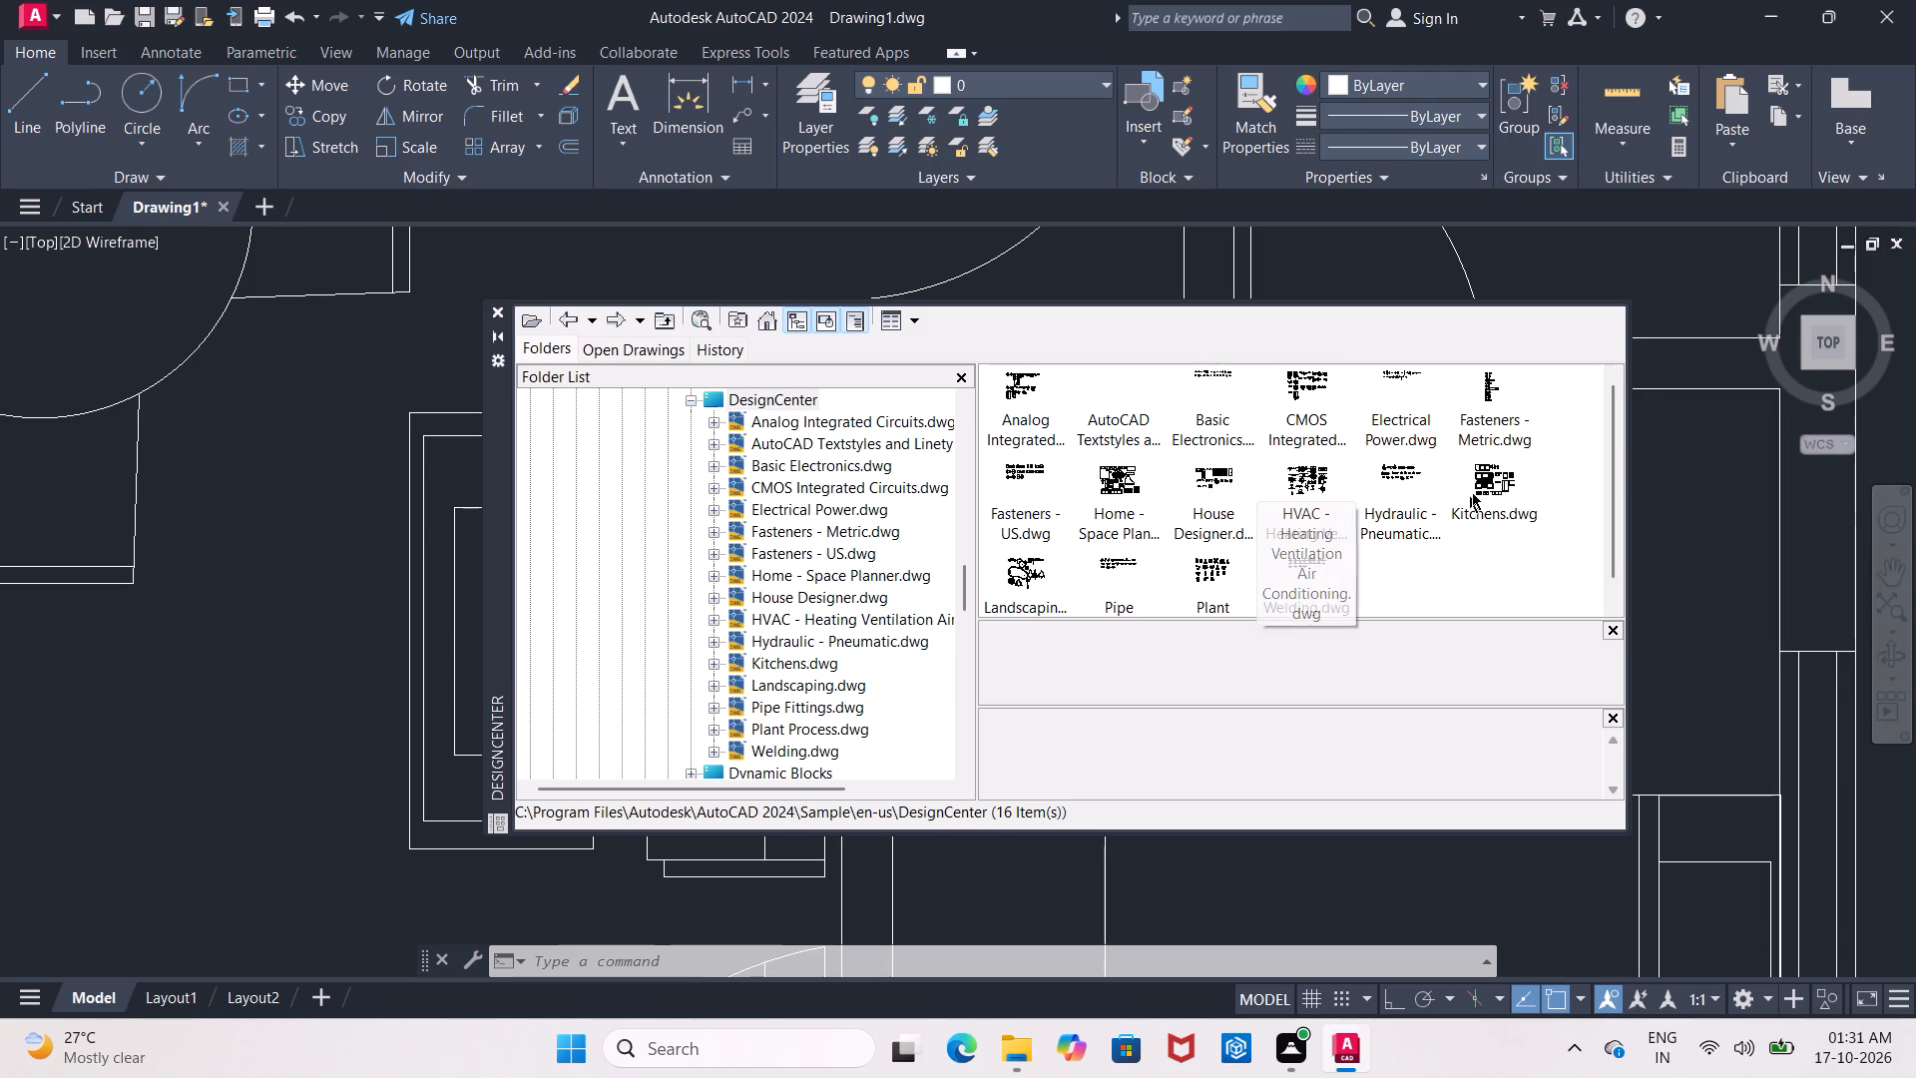
double_click(1123, 476)
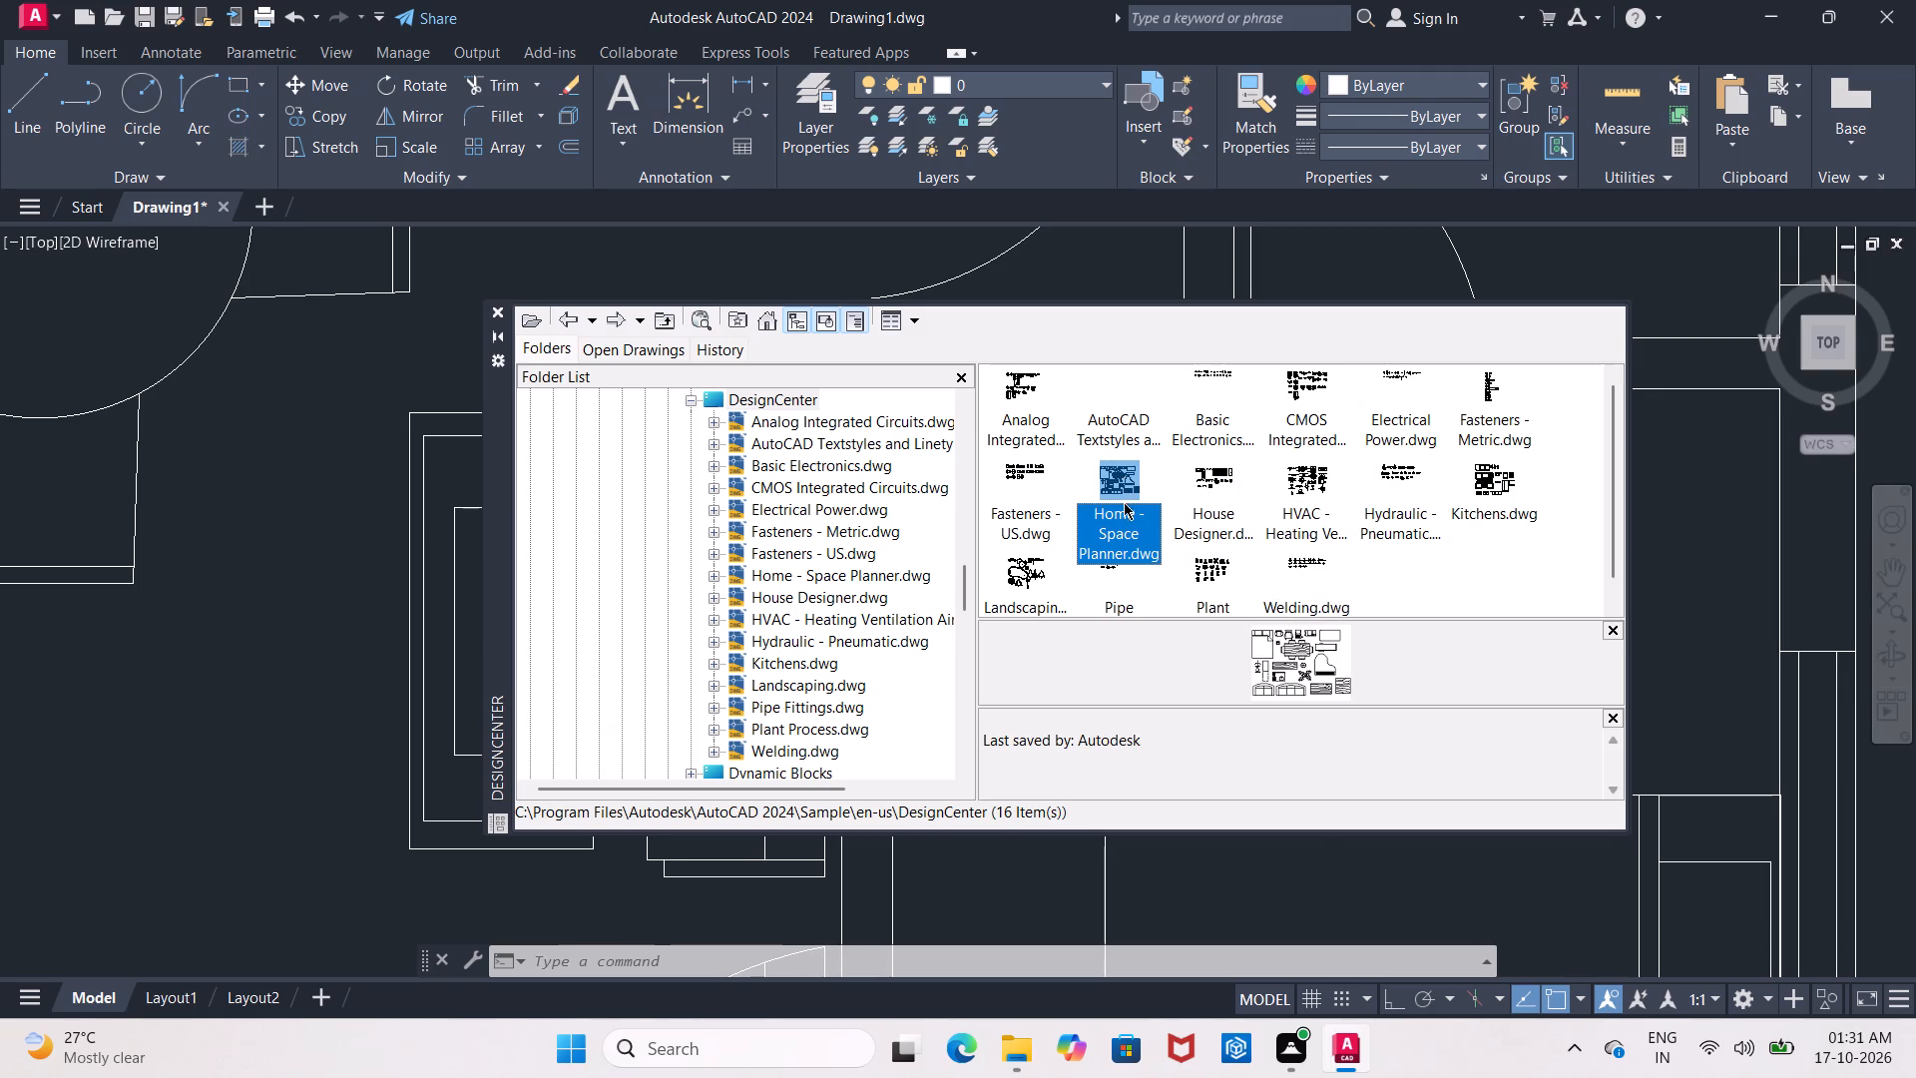
double_click(1120, 493)
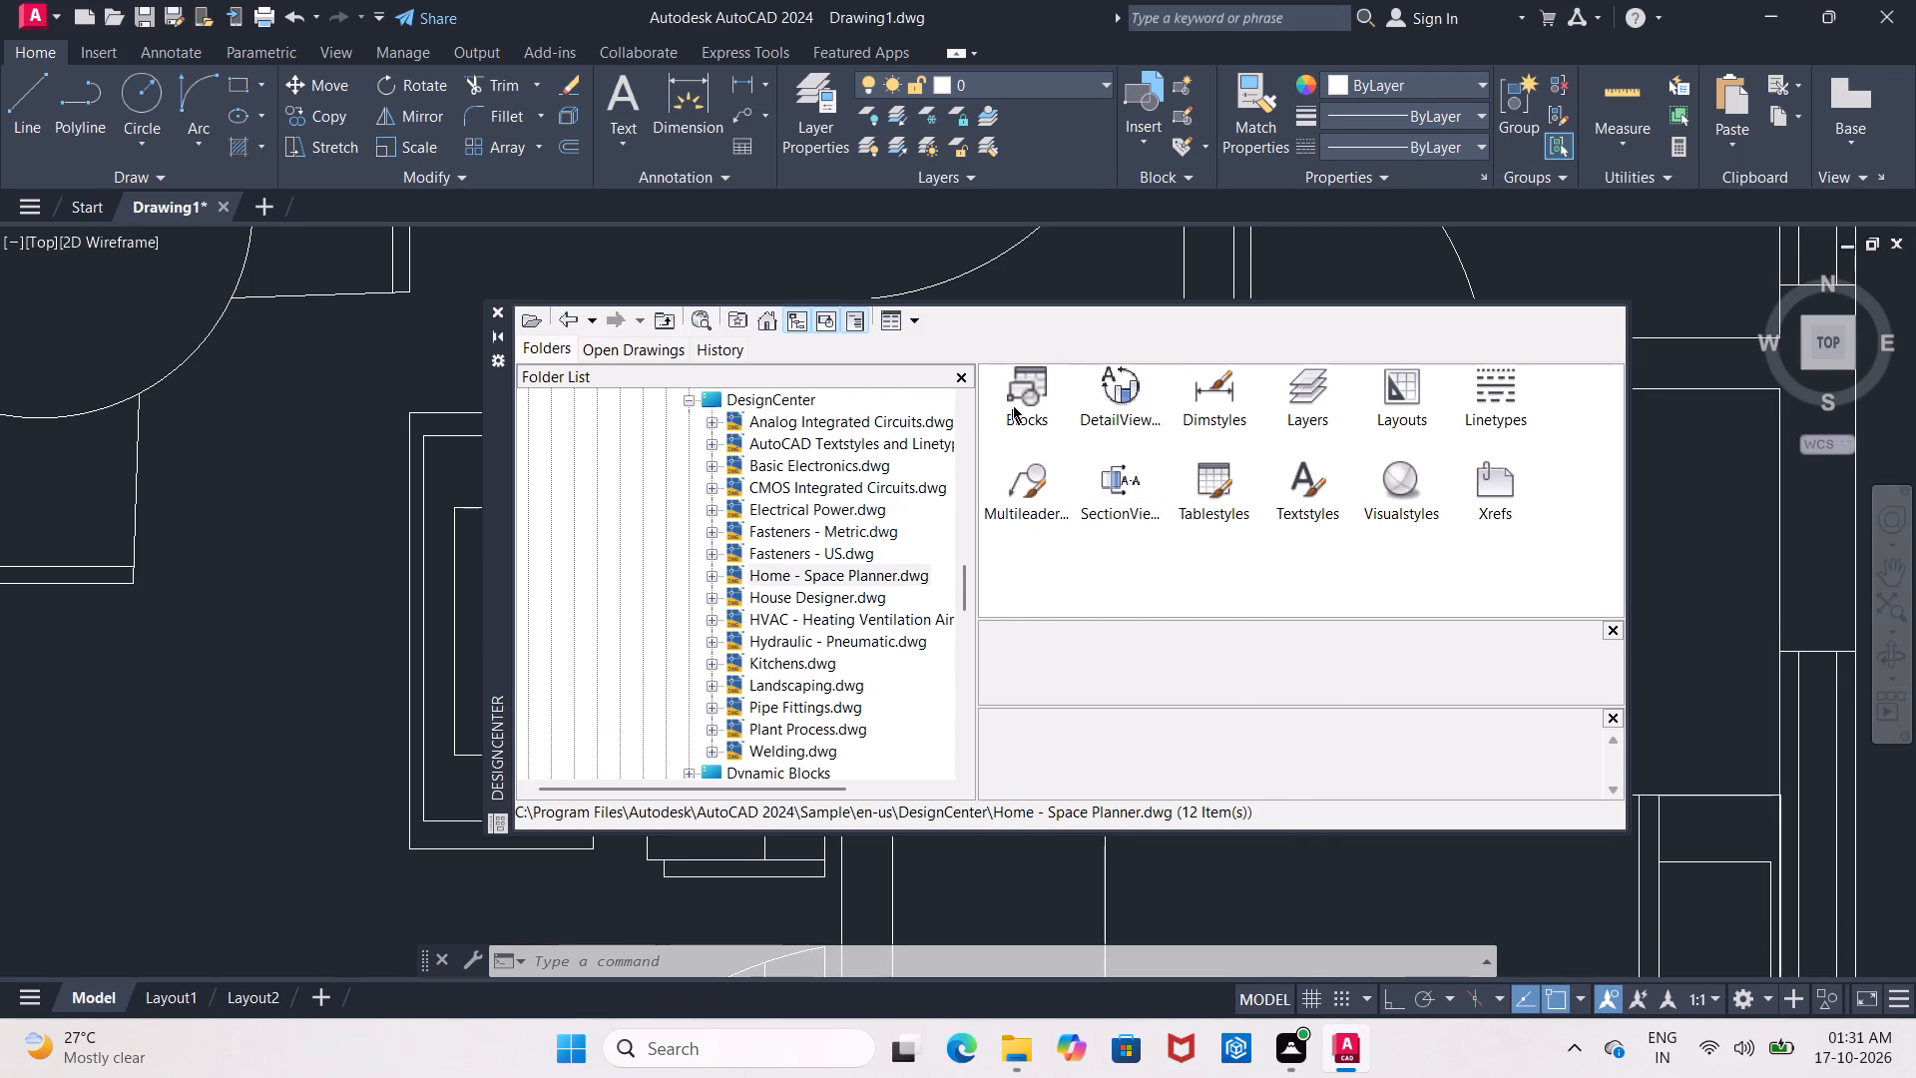
double_click(1018, 401)
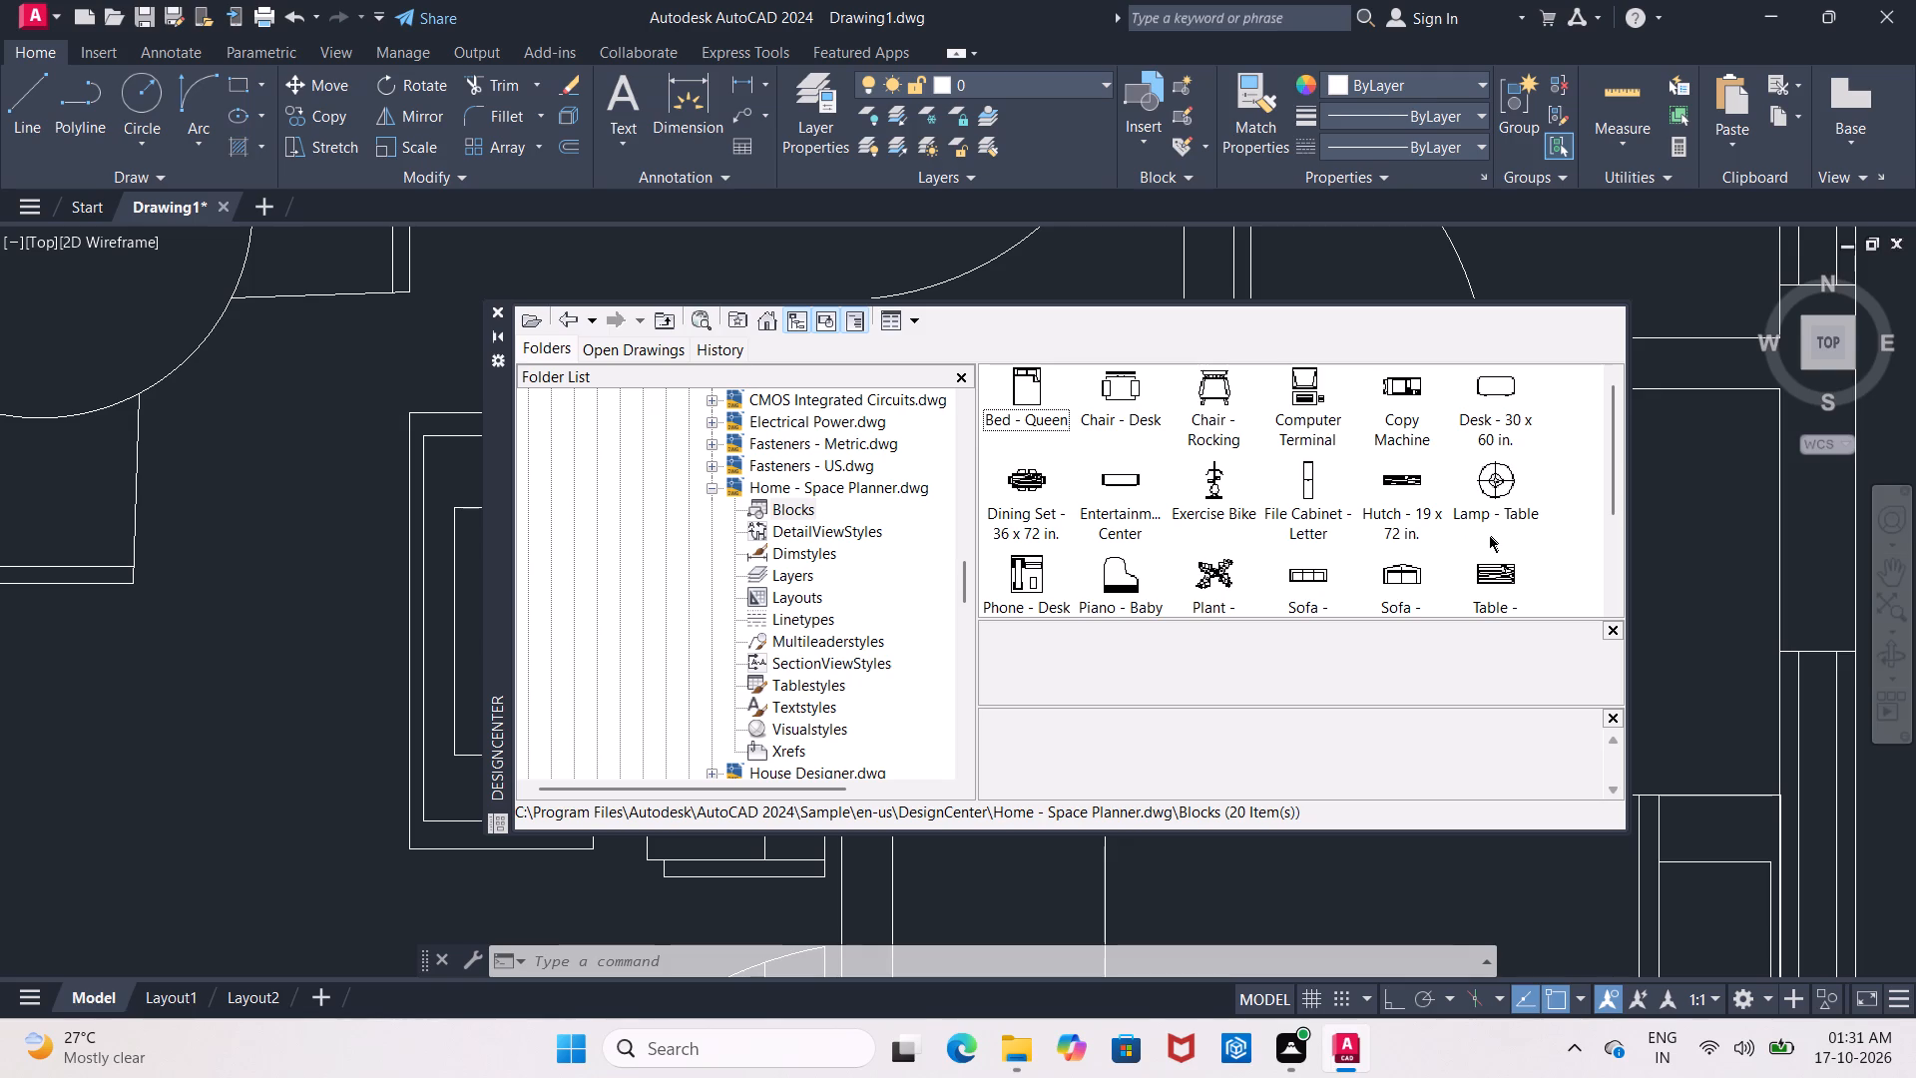
scroll(1487, 536, "down", 1)
scroll(1487, 536, "up", 2)
left_click(495, 306)
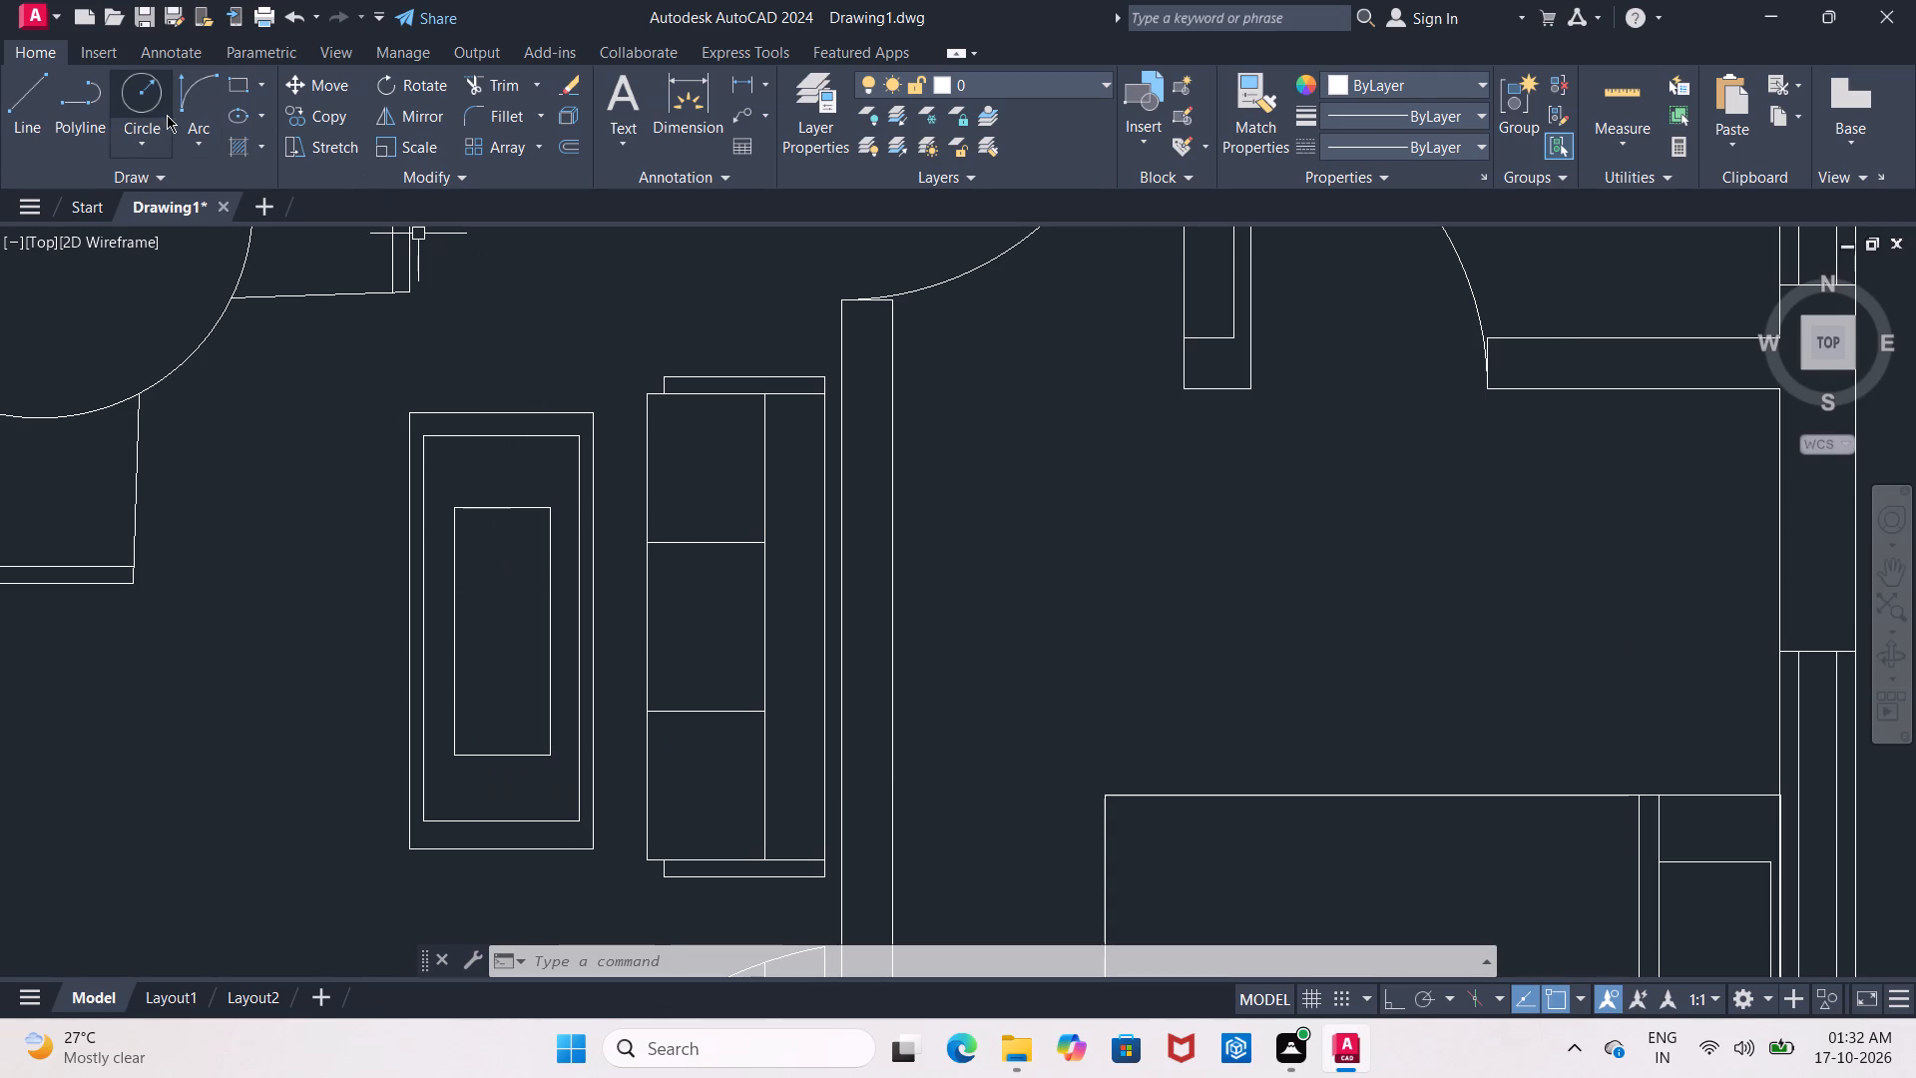
Draw a circle of about 5" radius in the middle of the coffee table's innermost rectangle and shift it slightly to centre it.
left_click(143, 93)
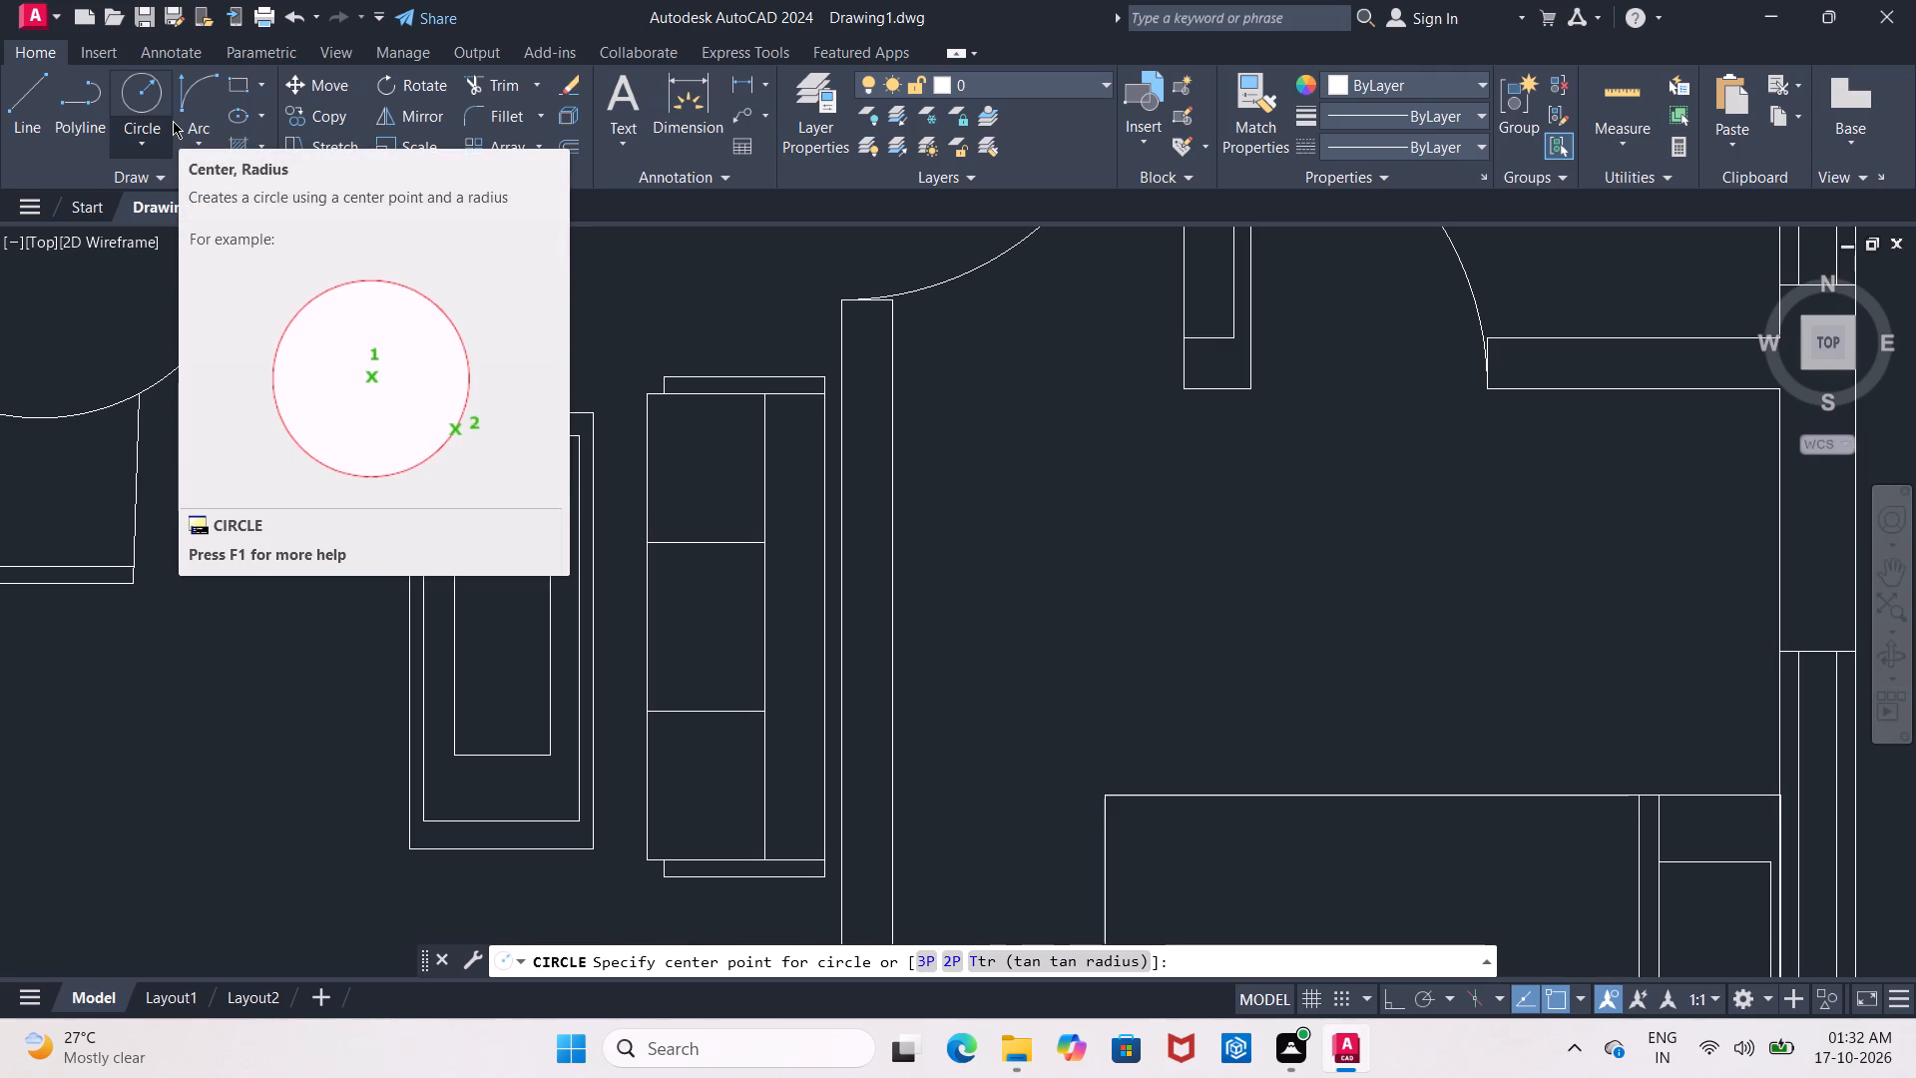
left_click(137, 93)
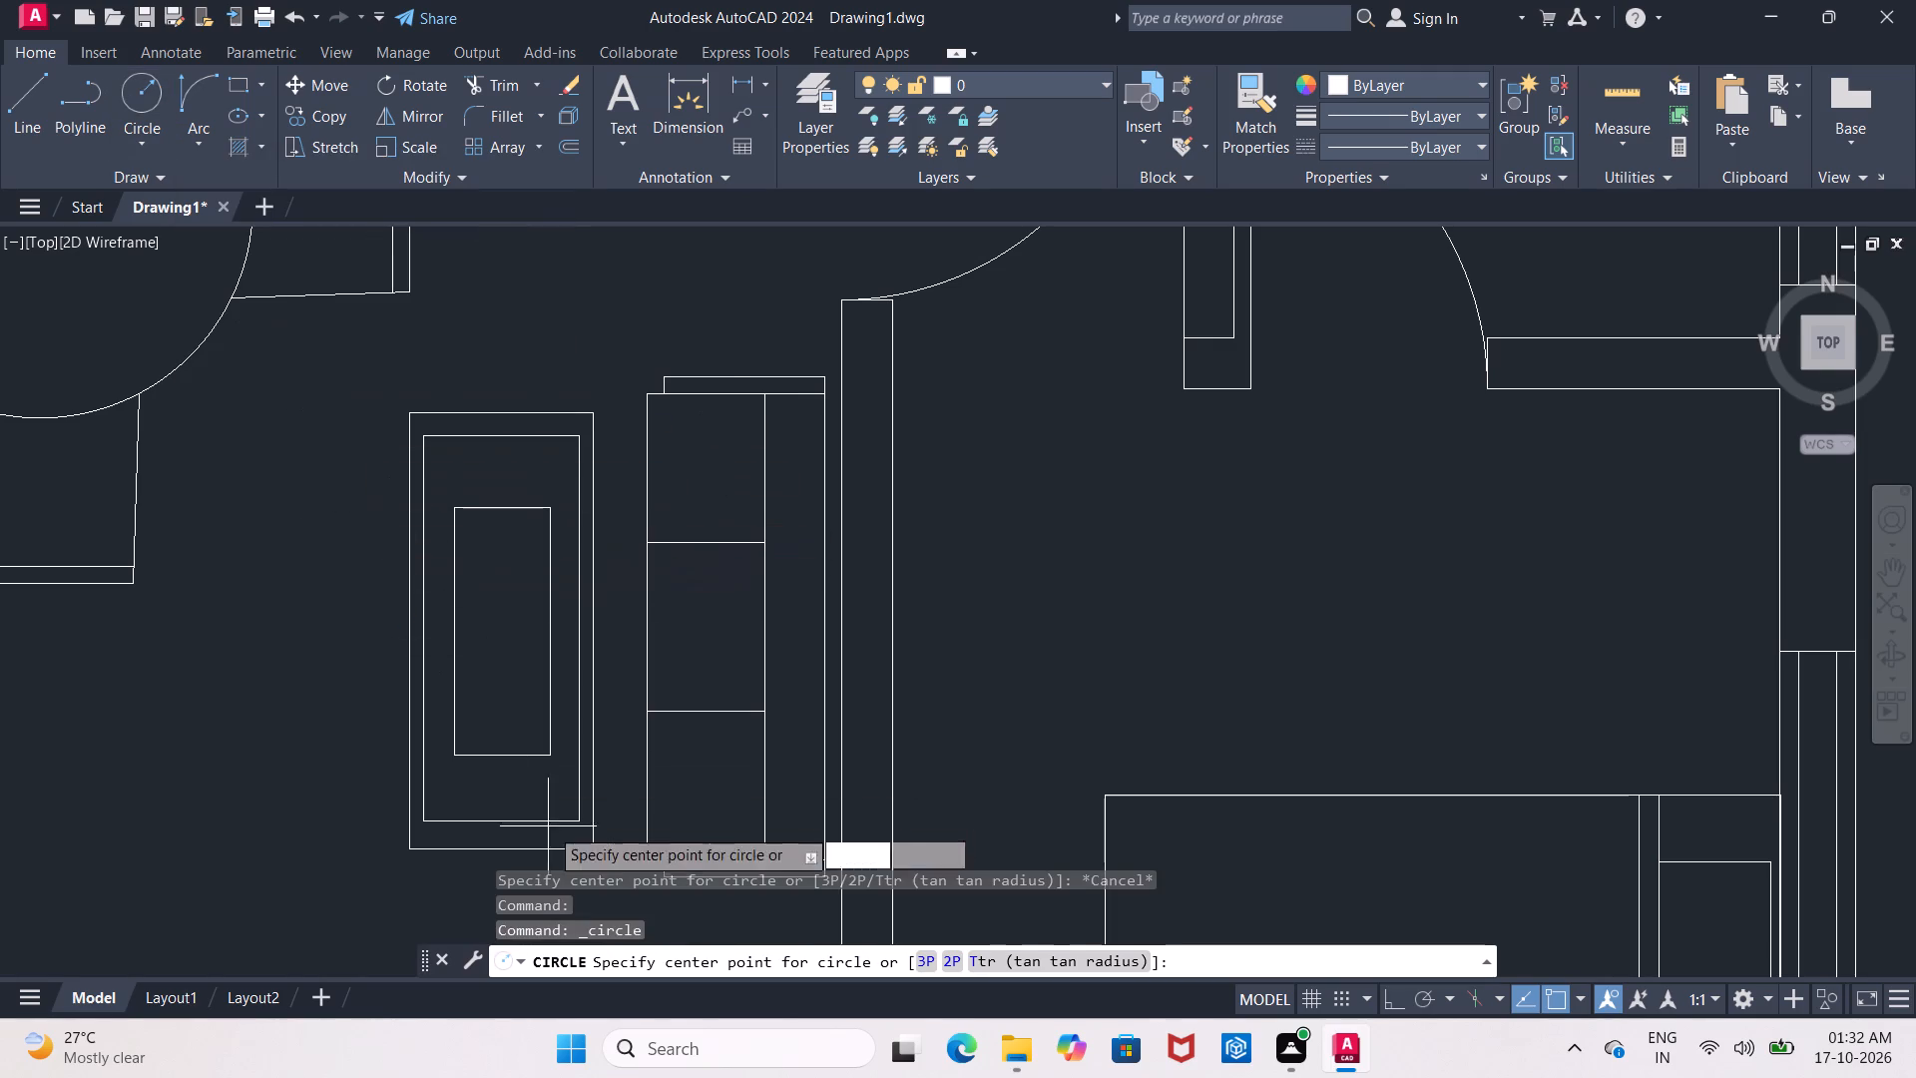
left_click(500, 618)
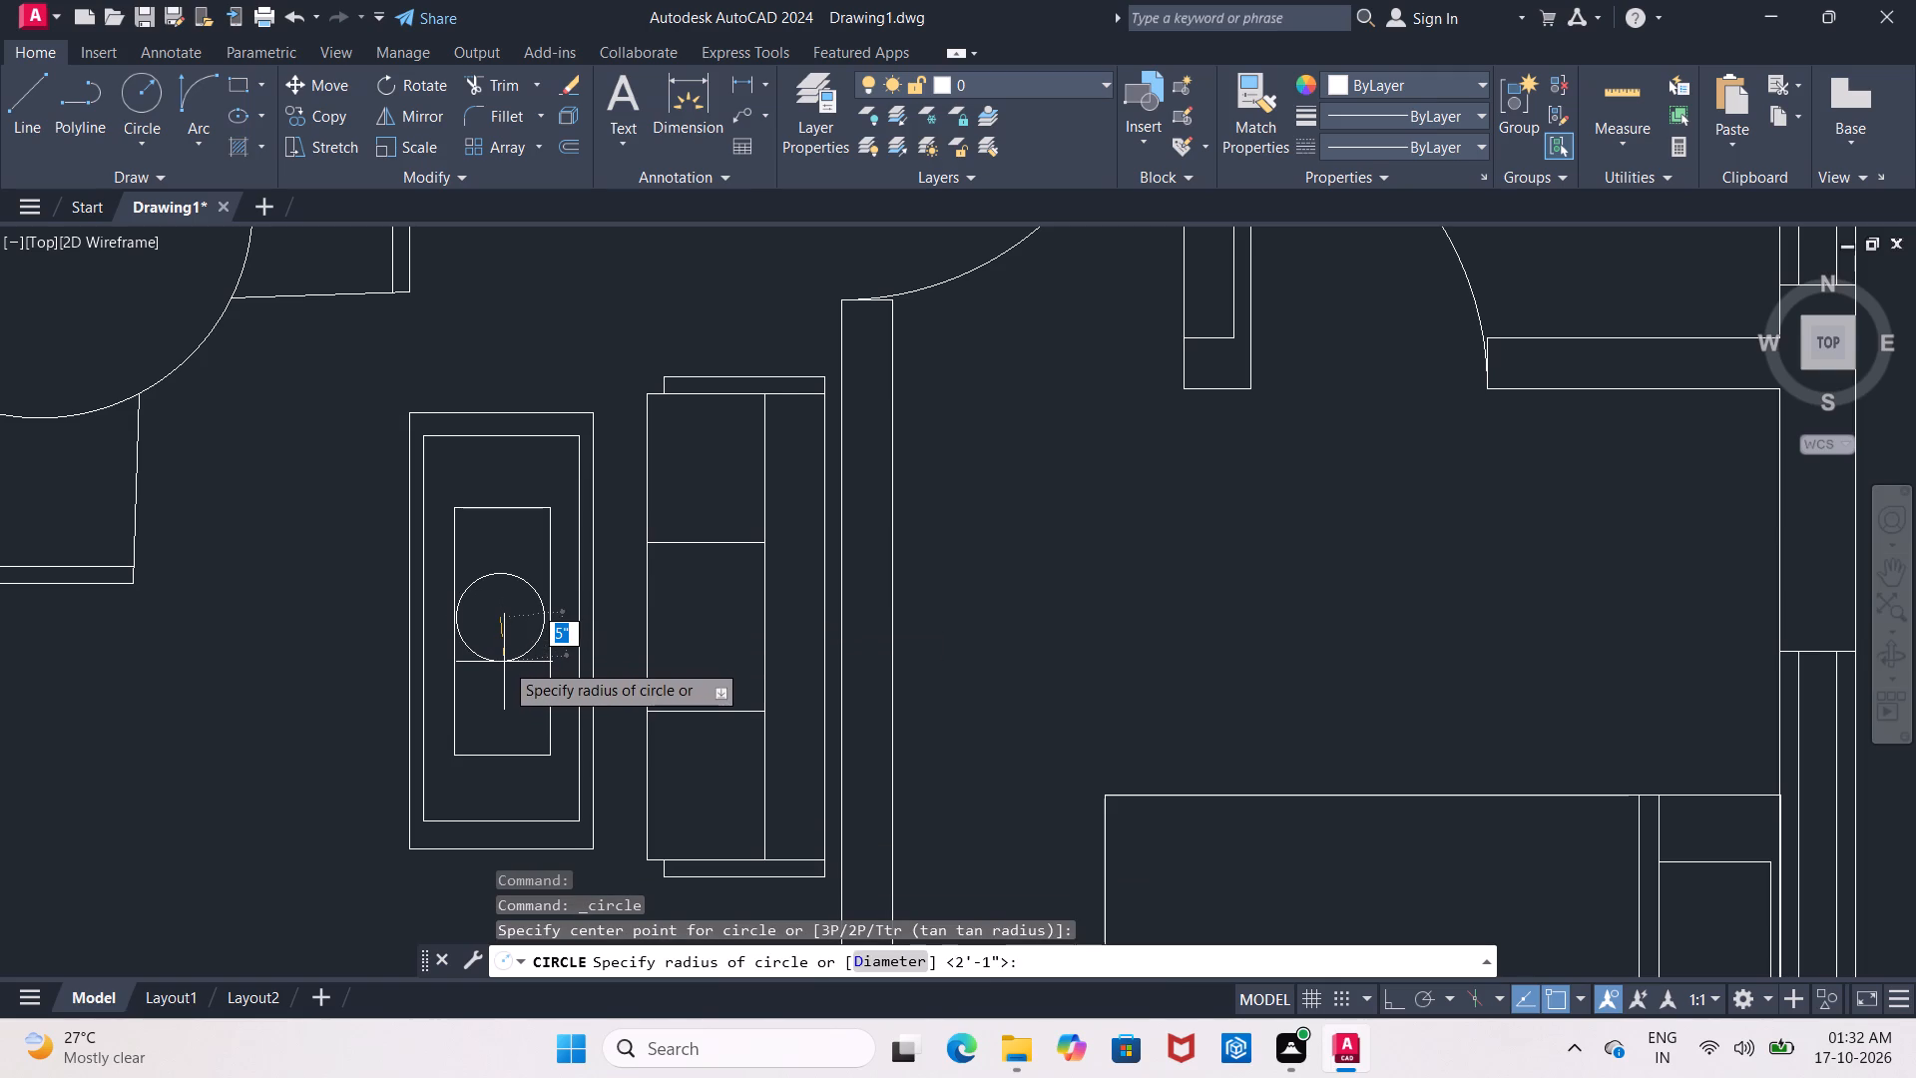
left_click(504, 662)
left_click(516, 573)
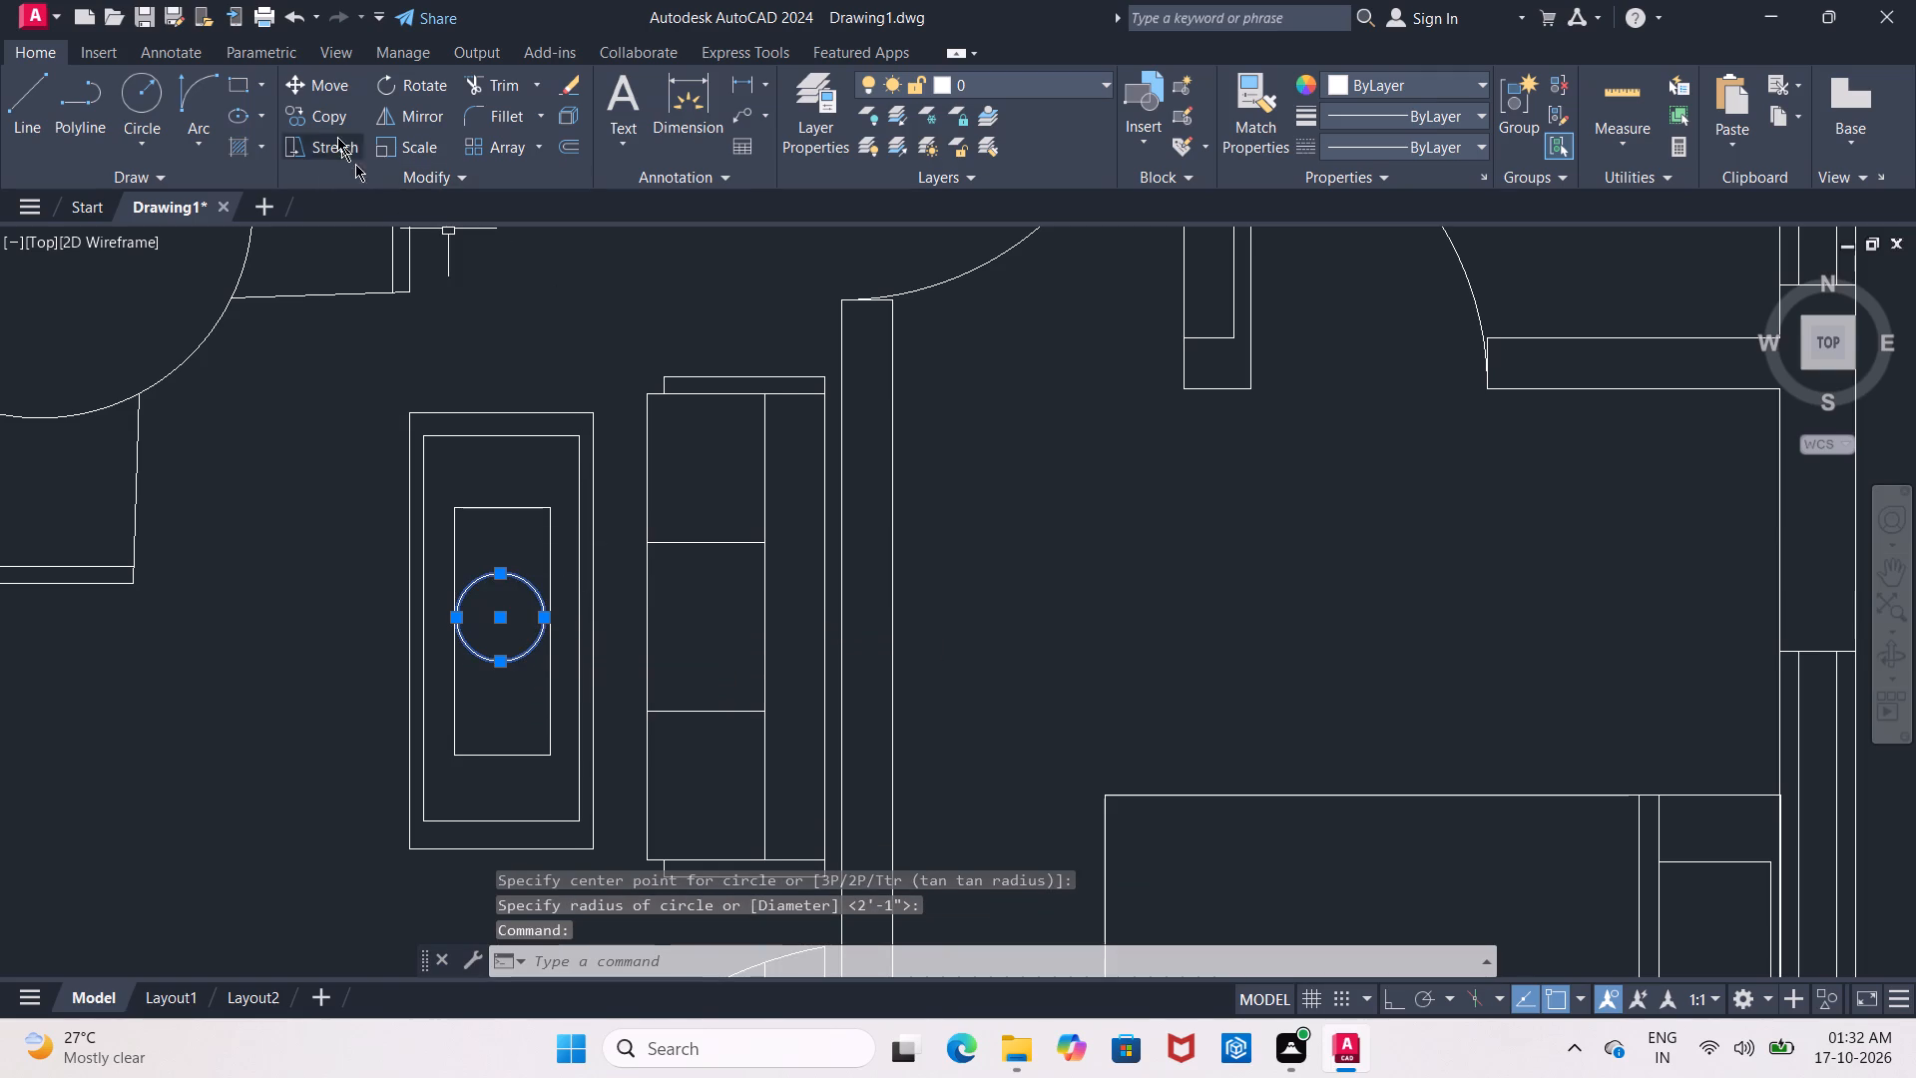
left_click(321, 94)
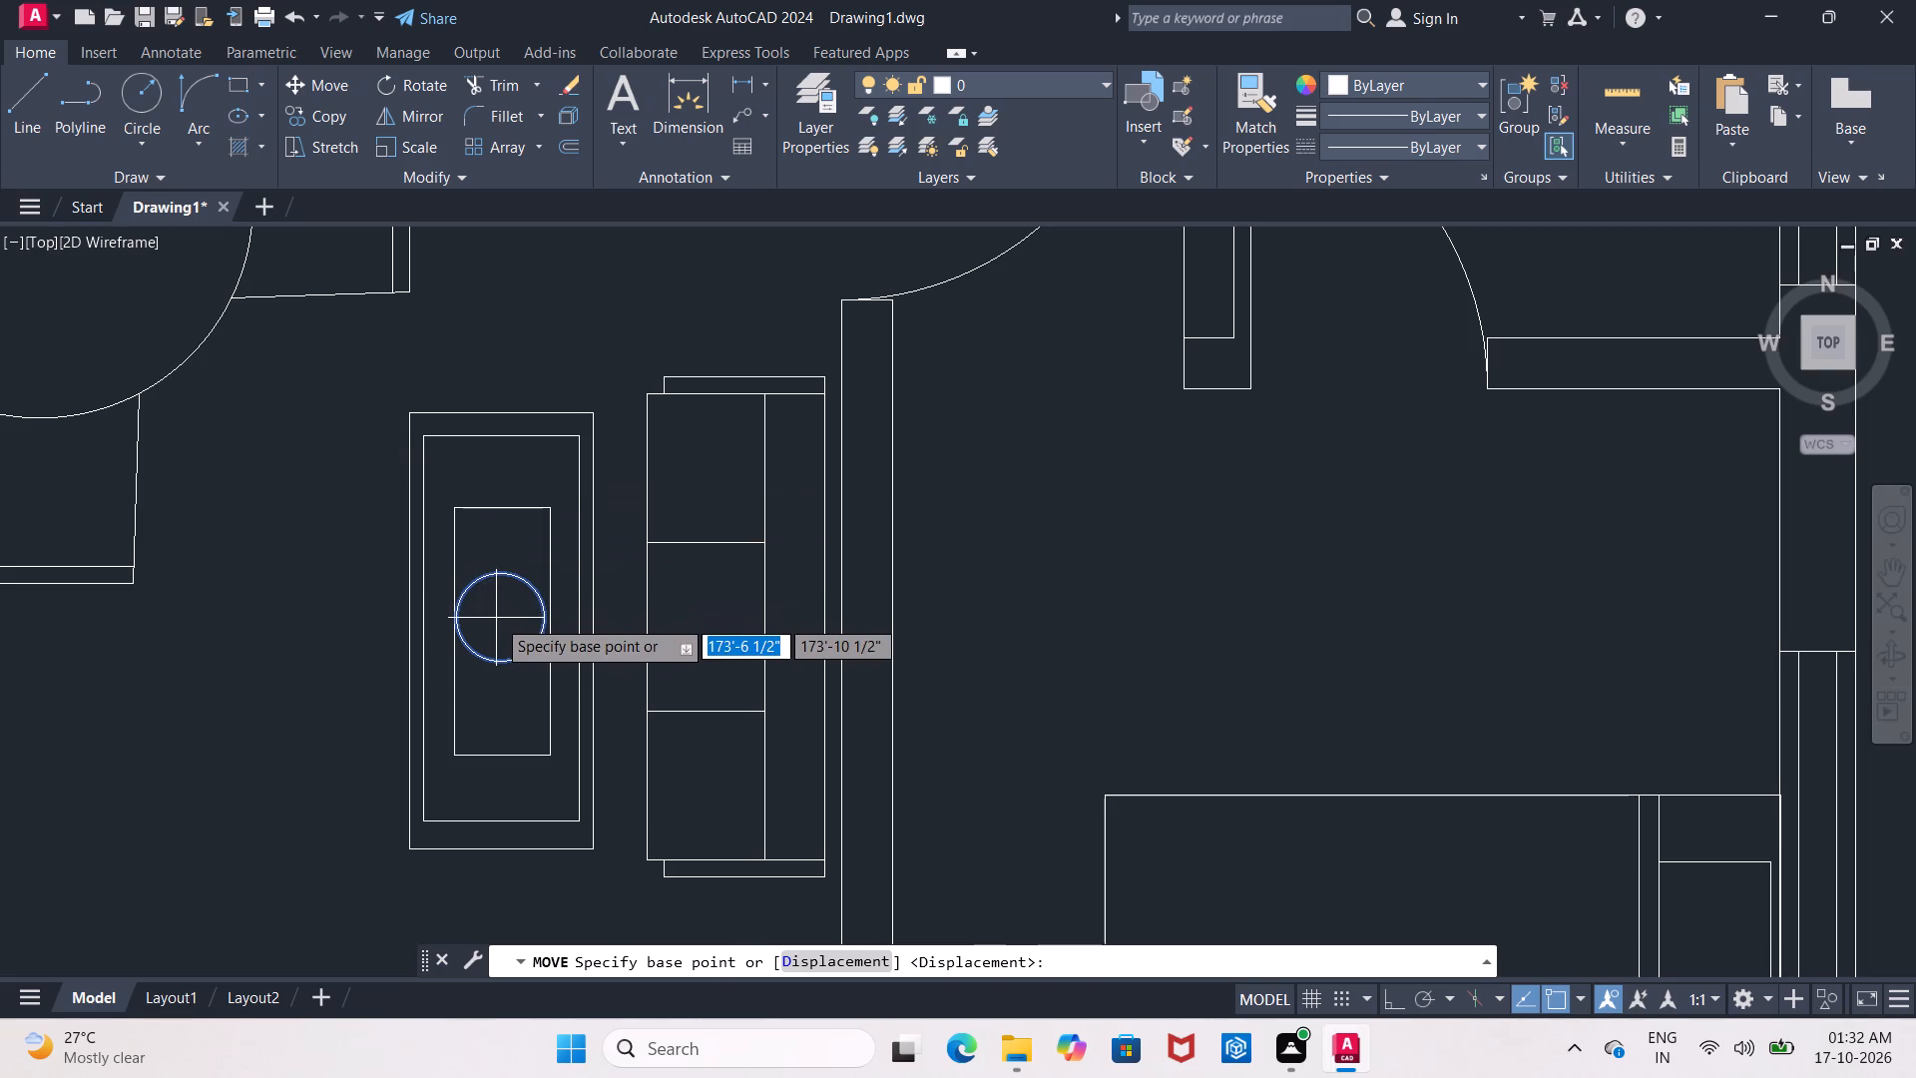
left_click(496, 618)
left_click(499, 620)
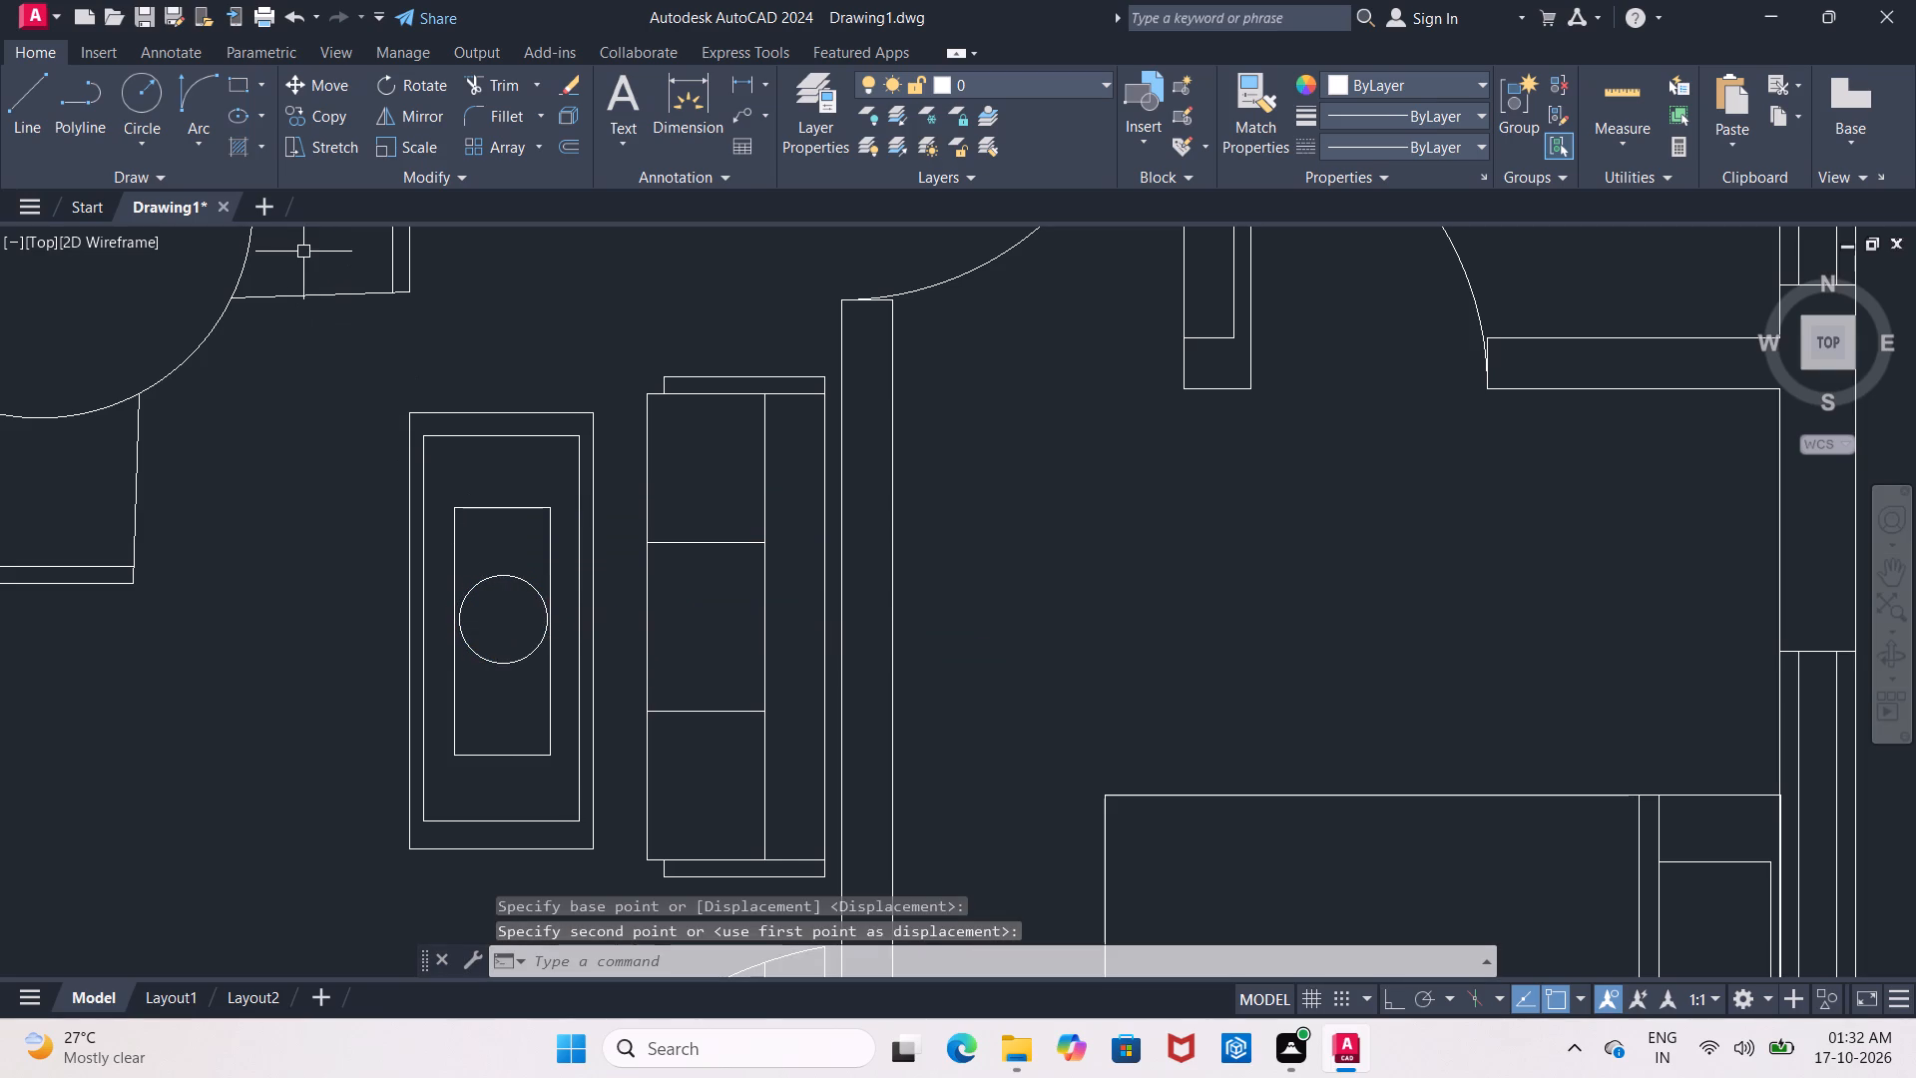
Draw a smaller circle of about 2" radius inside the coffee table's circle and move it slightly down to make them concentric.
left_click(149, 94)
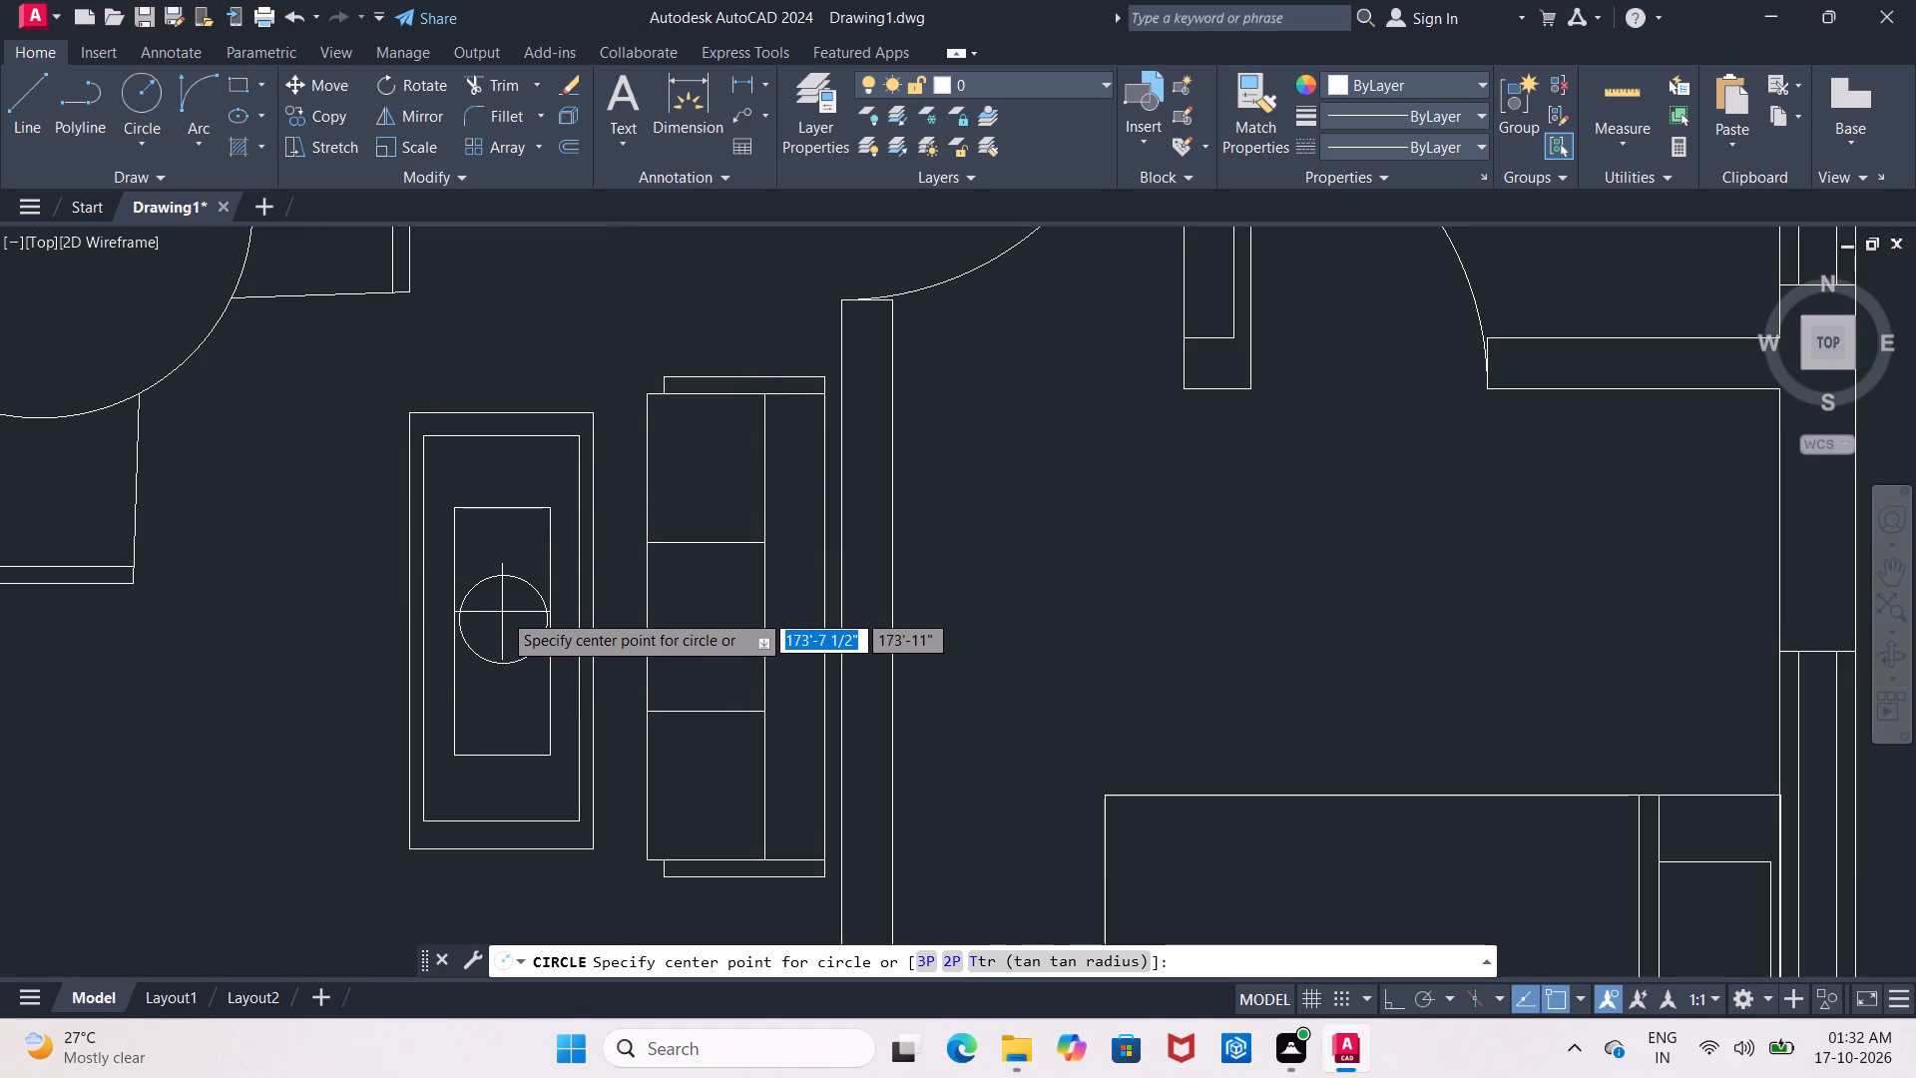
left_click(502, 612)
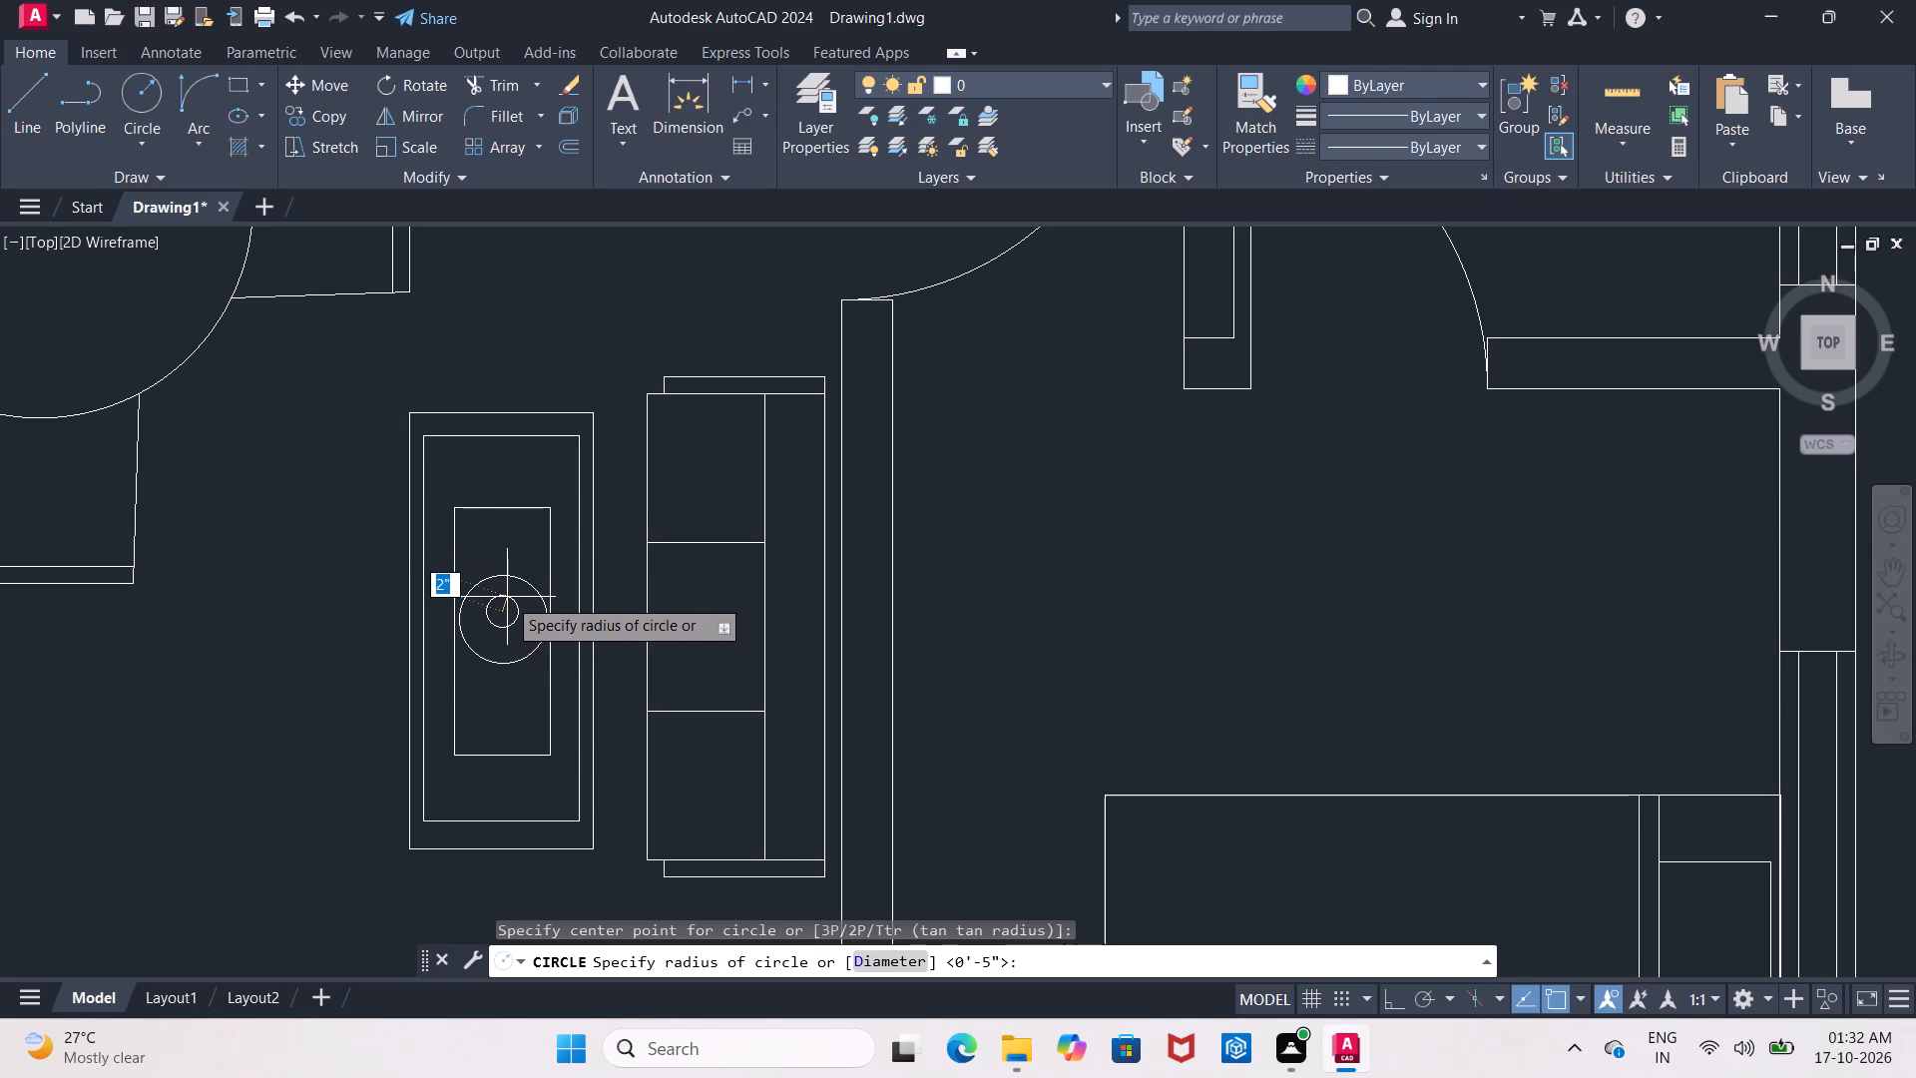
left_click(507, 597)
left_click(496, 597)
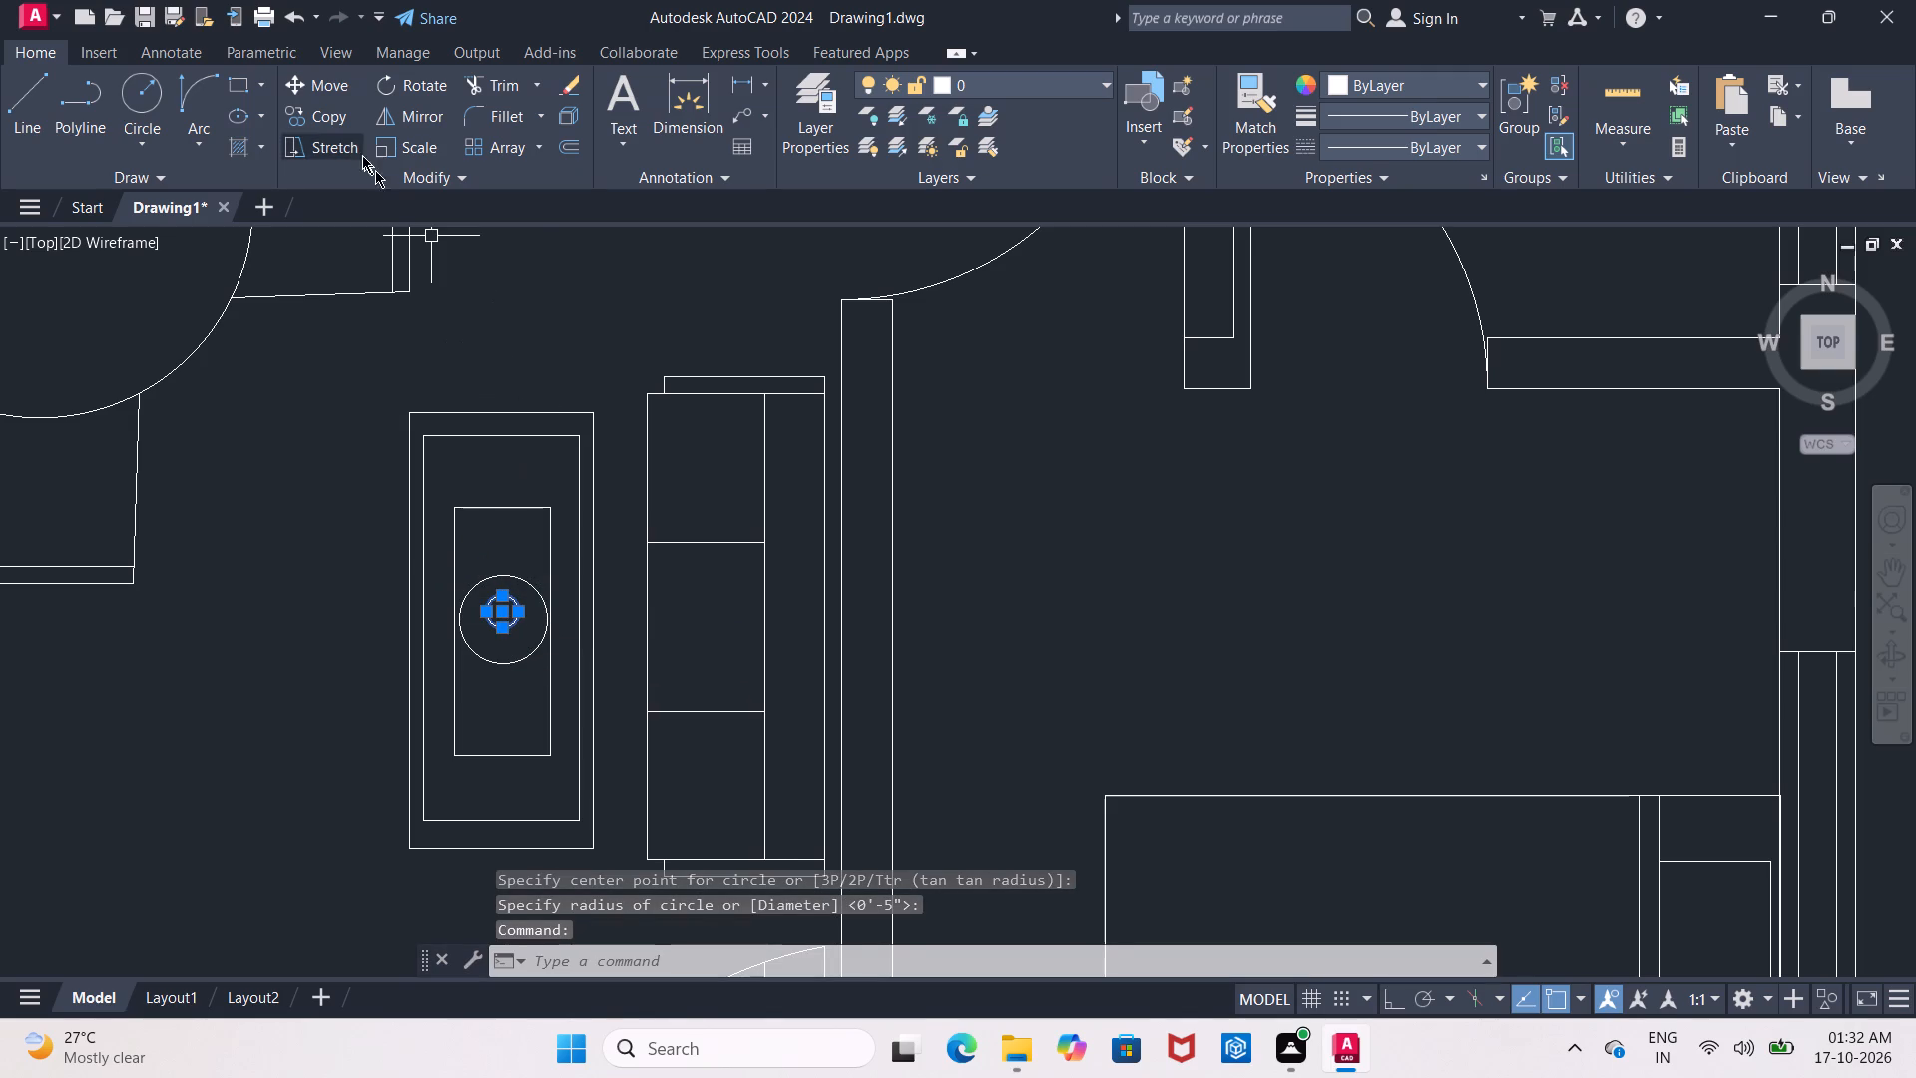
left_click(331, 84)
left_click(497, 613)
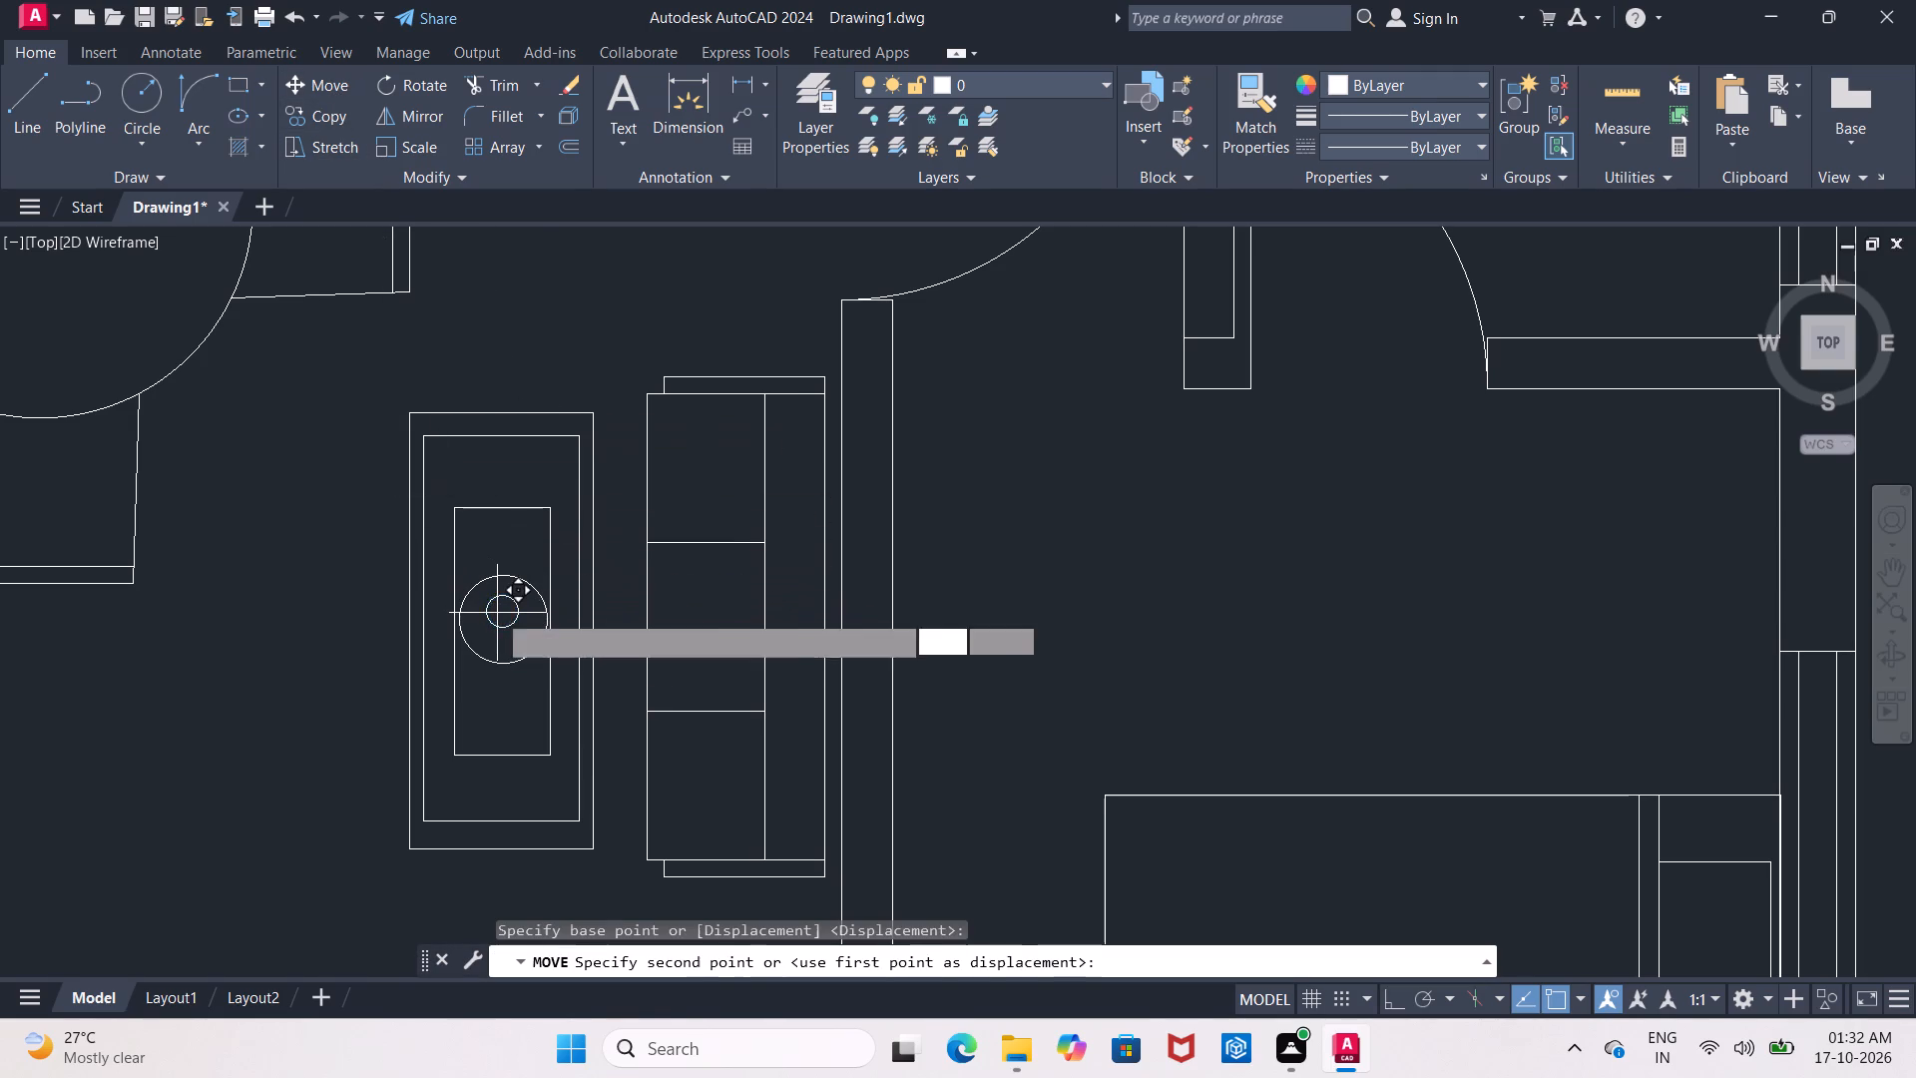
left_click(498, 622)
Offset the inner face line of the living area's west wall 4" into the room.
scroll(509, 682, "down", 1)
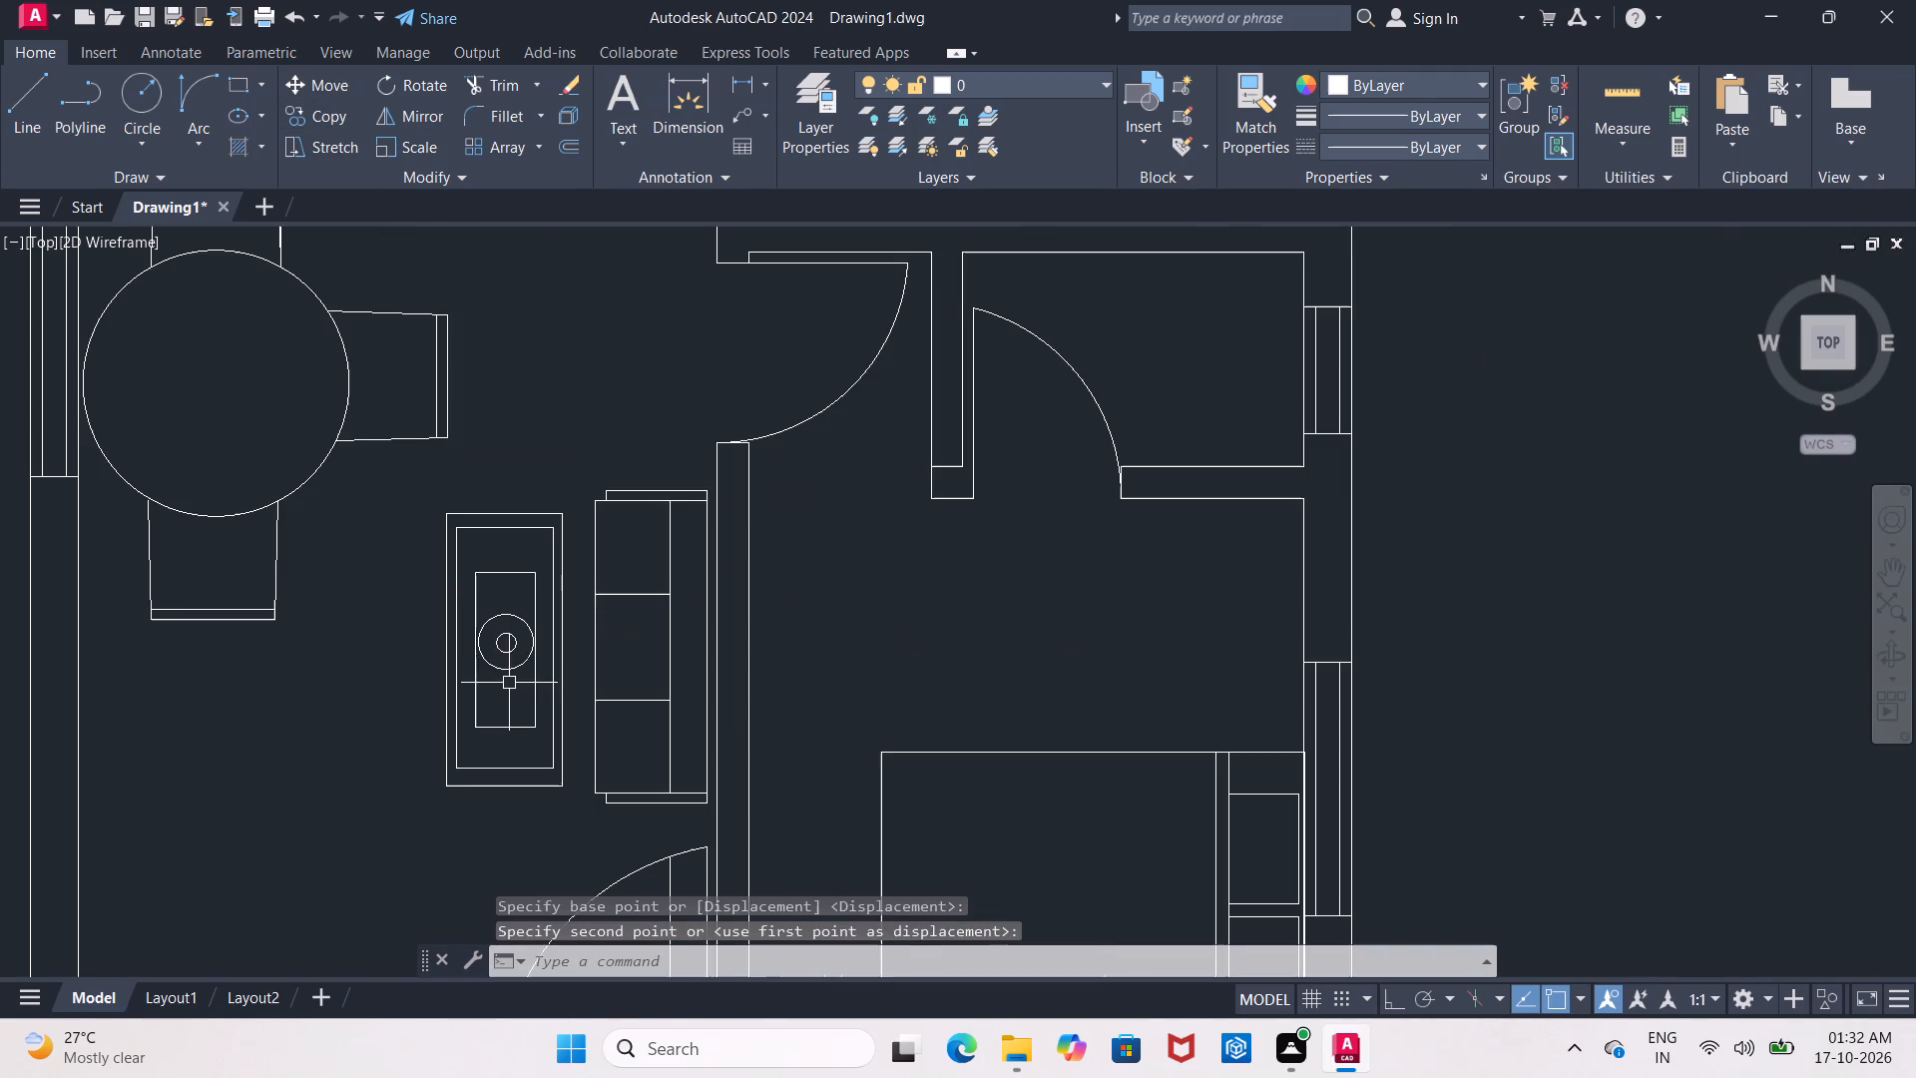
scroll(518, 703, "down", 1)
middle_click_drag(518, 703, 541, 593)
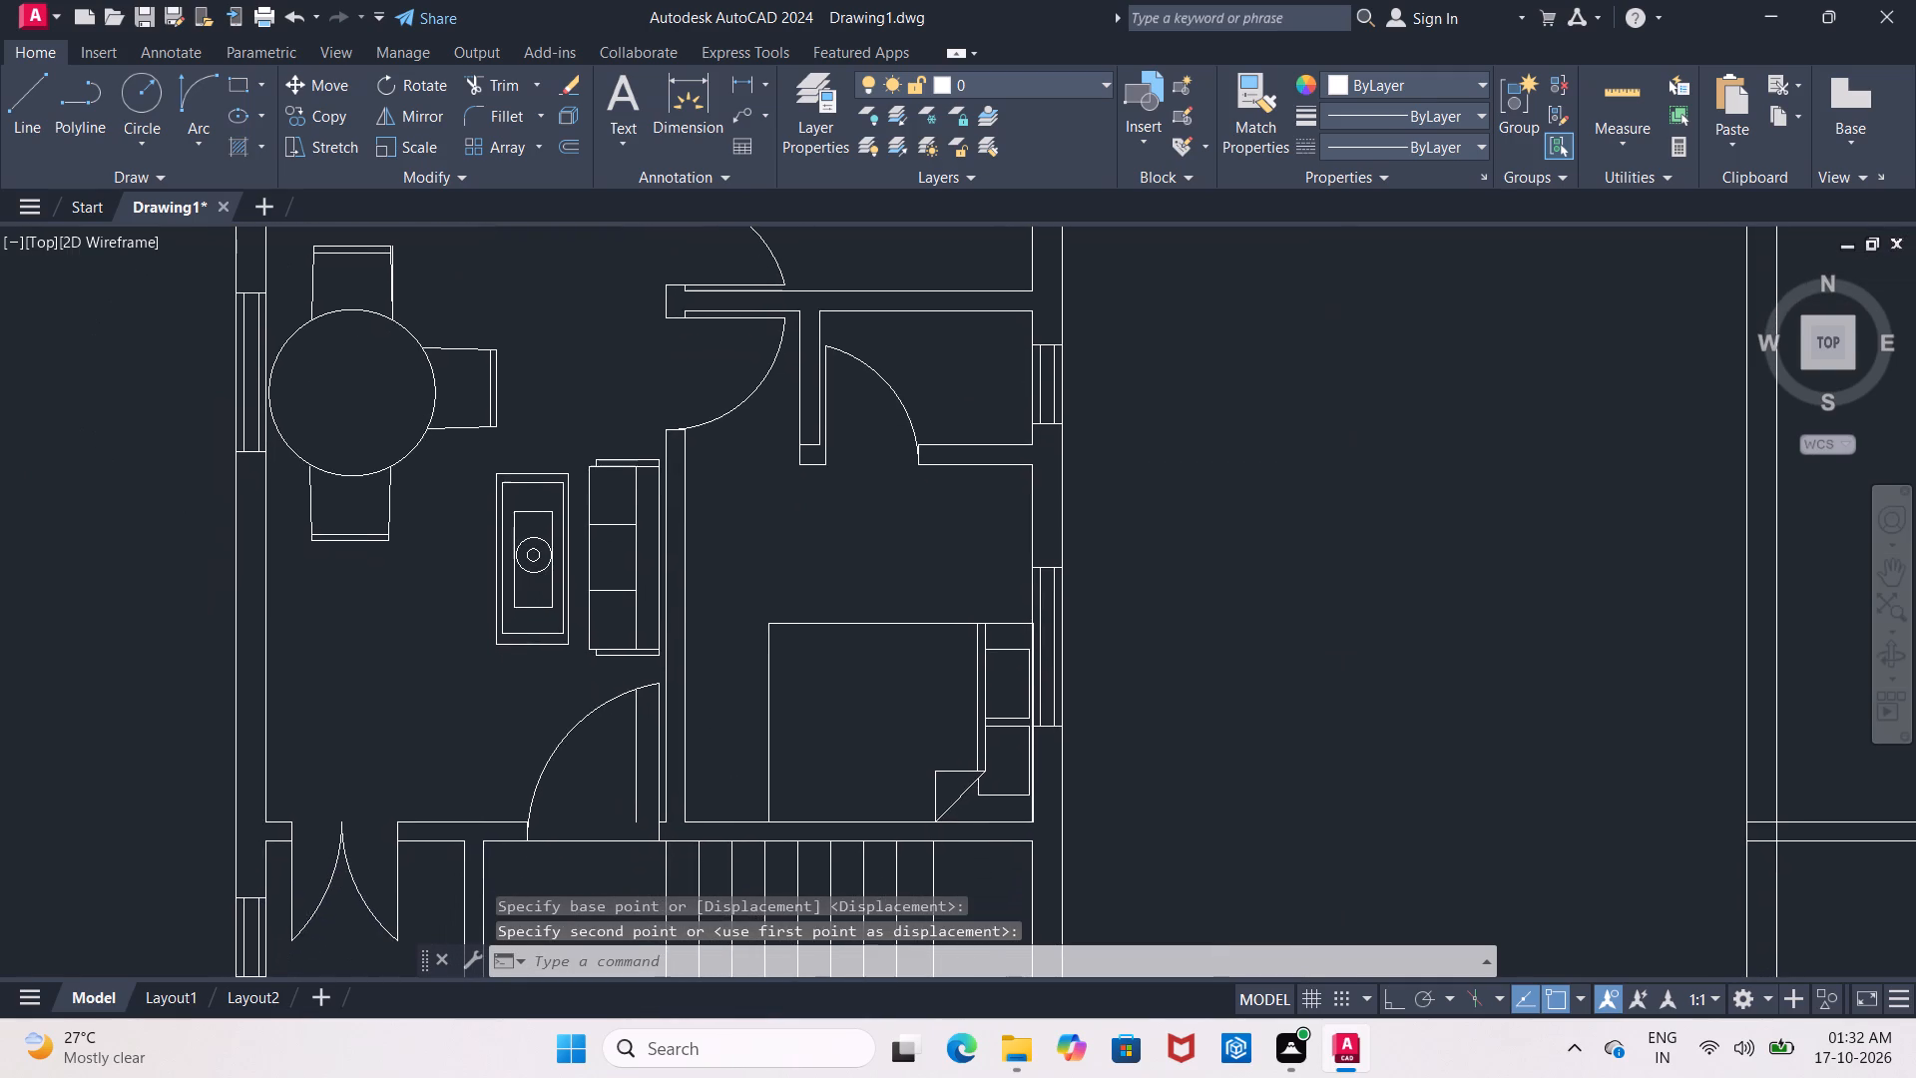
scroll(541, 593, "down", 1)
scroll(380, 641, "up", 3)
middle_click_drag(385, 613, 388, 589)
key("minus")
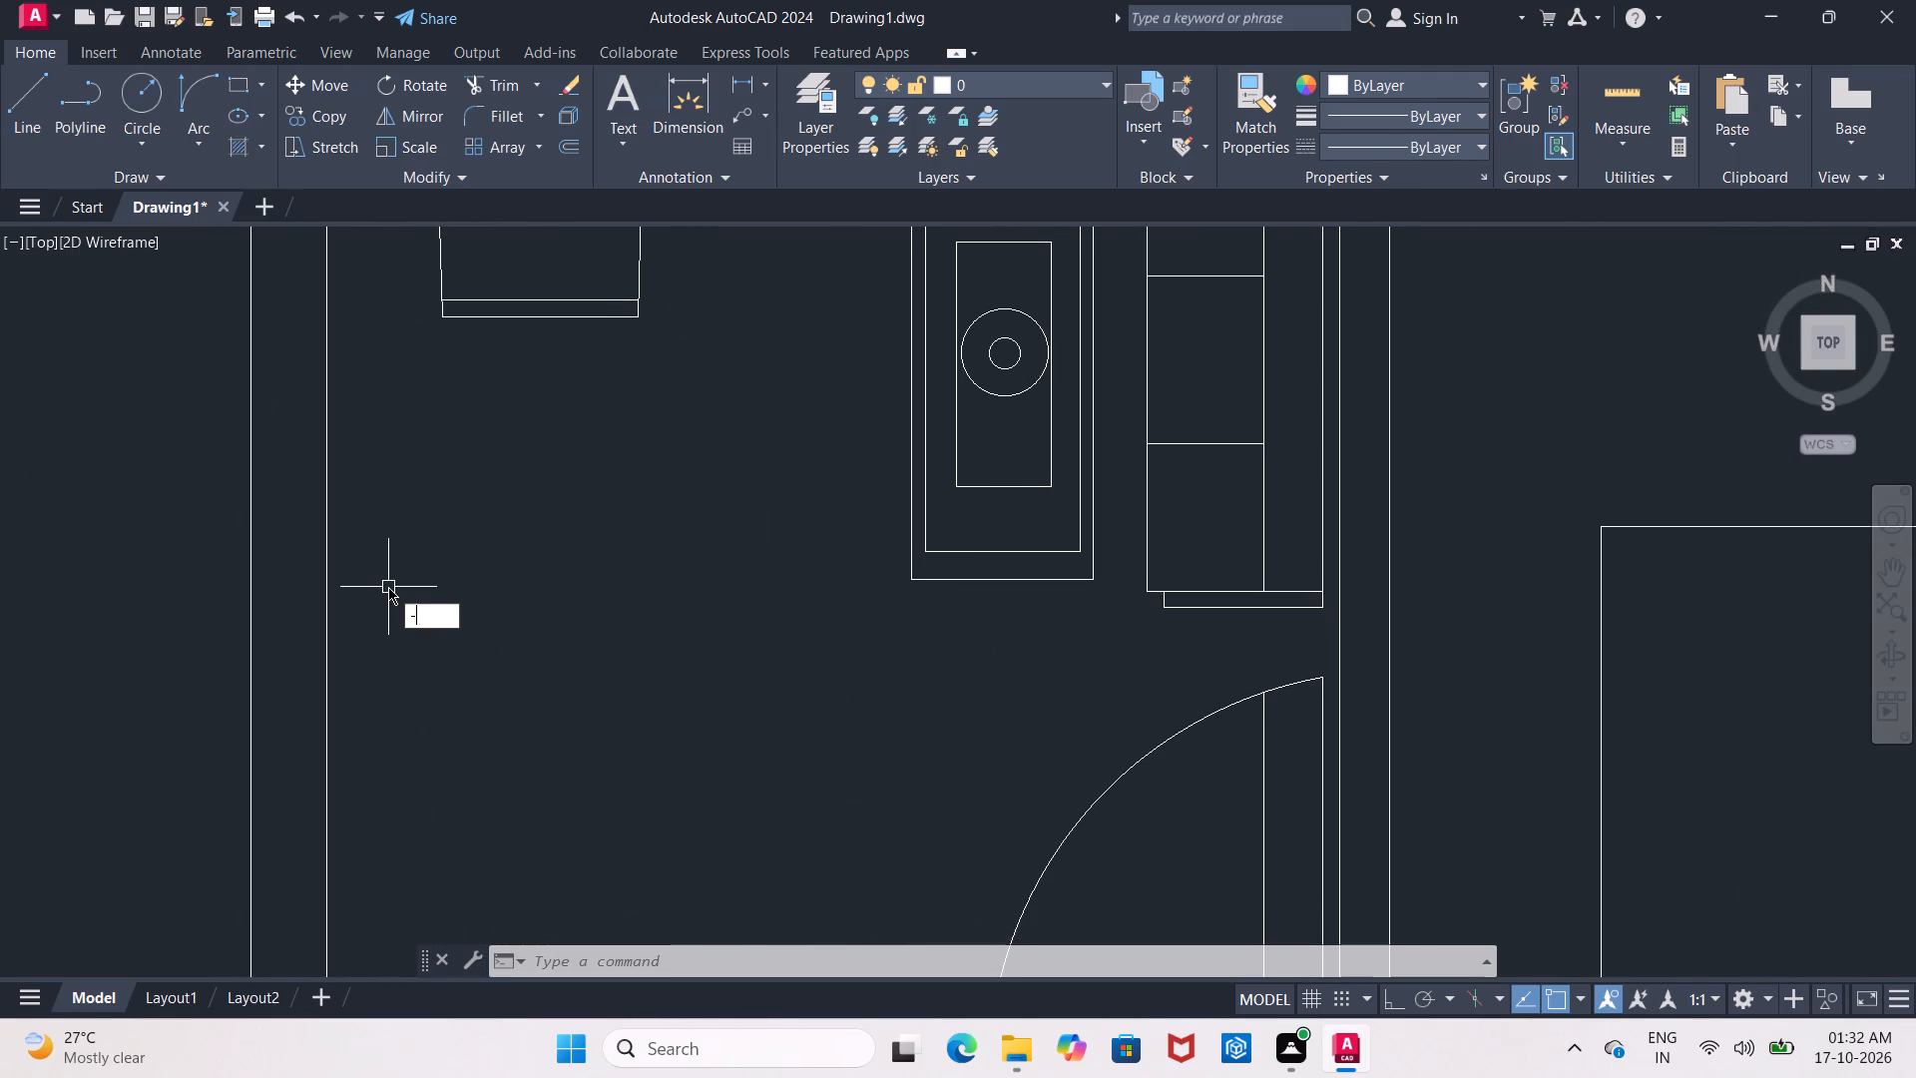
key("Escape")
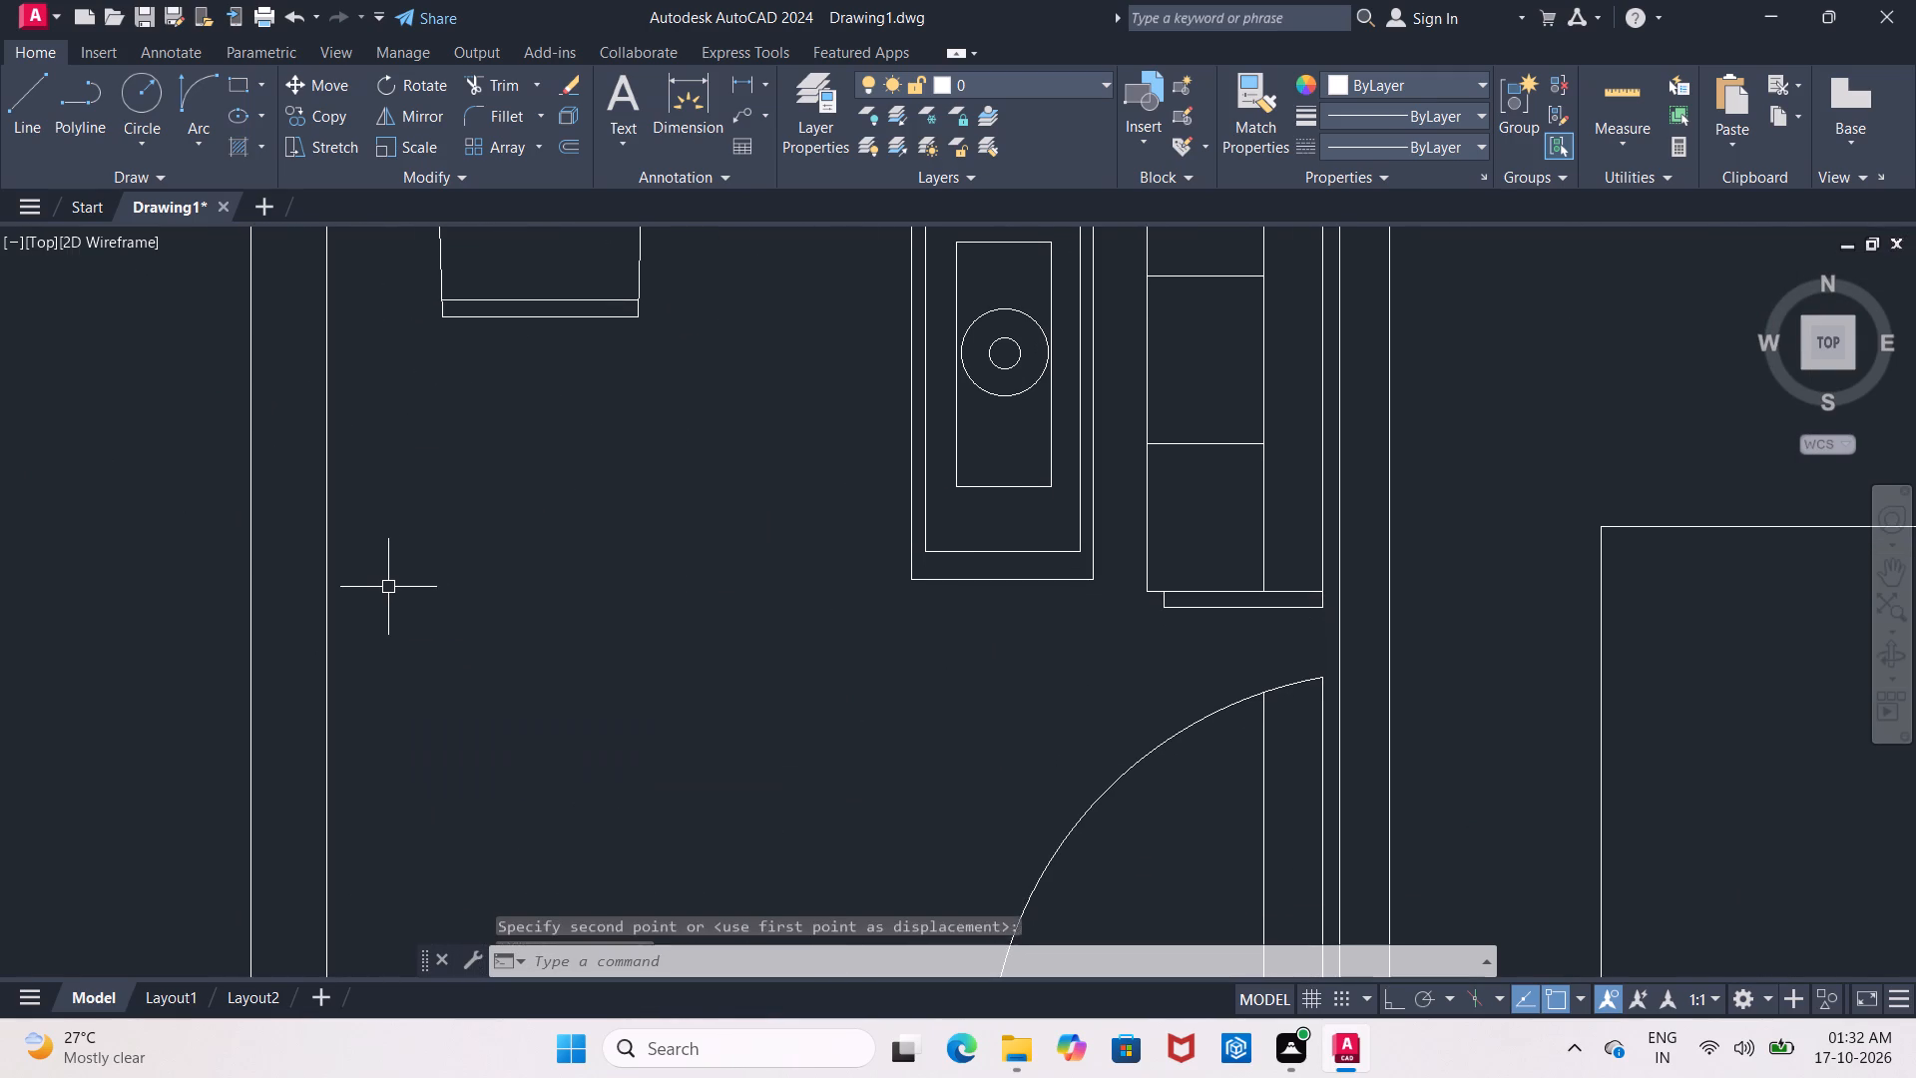
key("o")
key("Return")
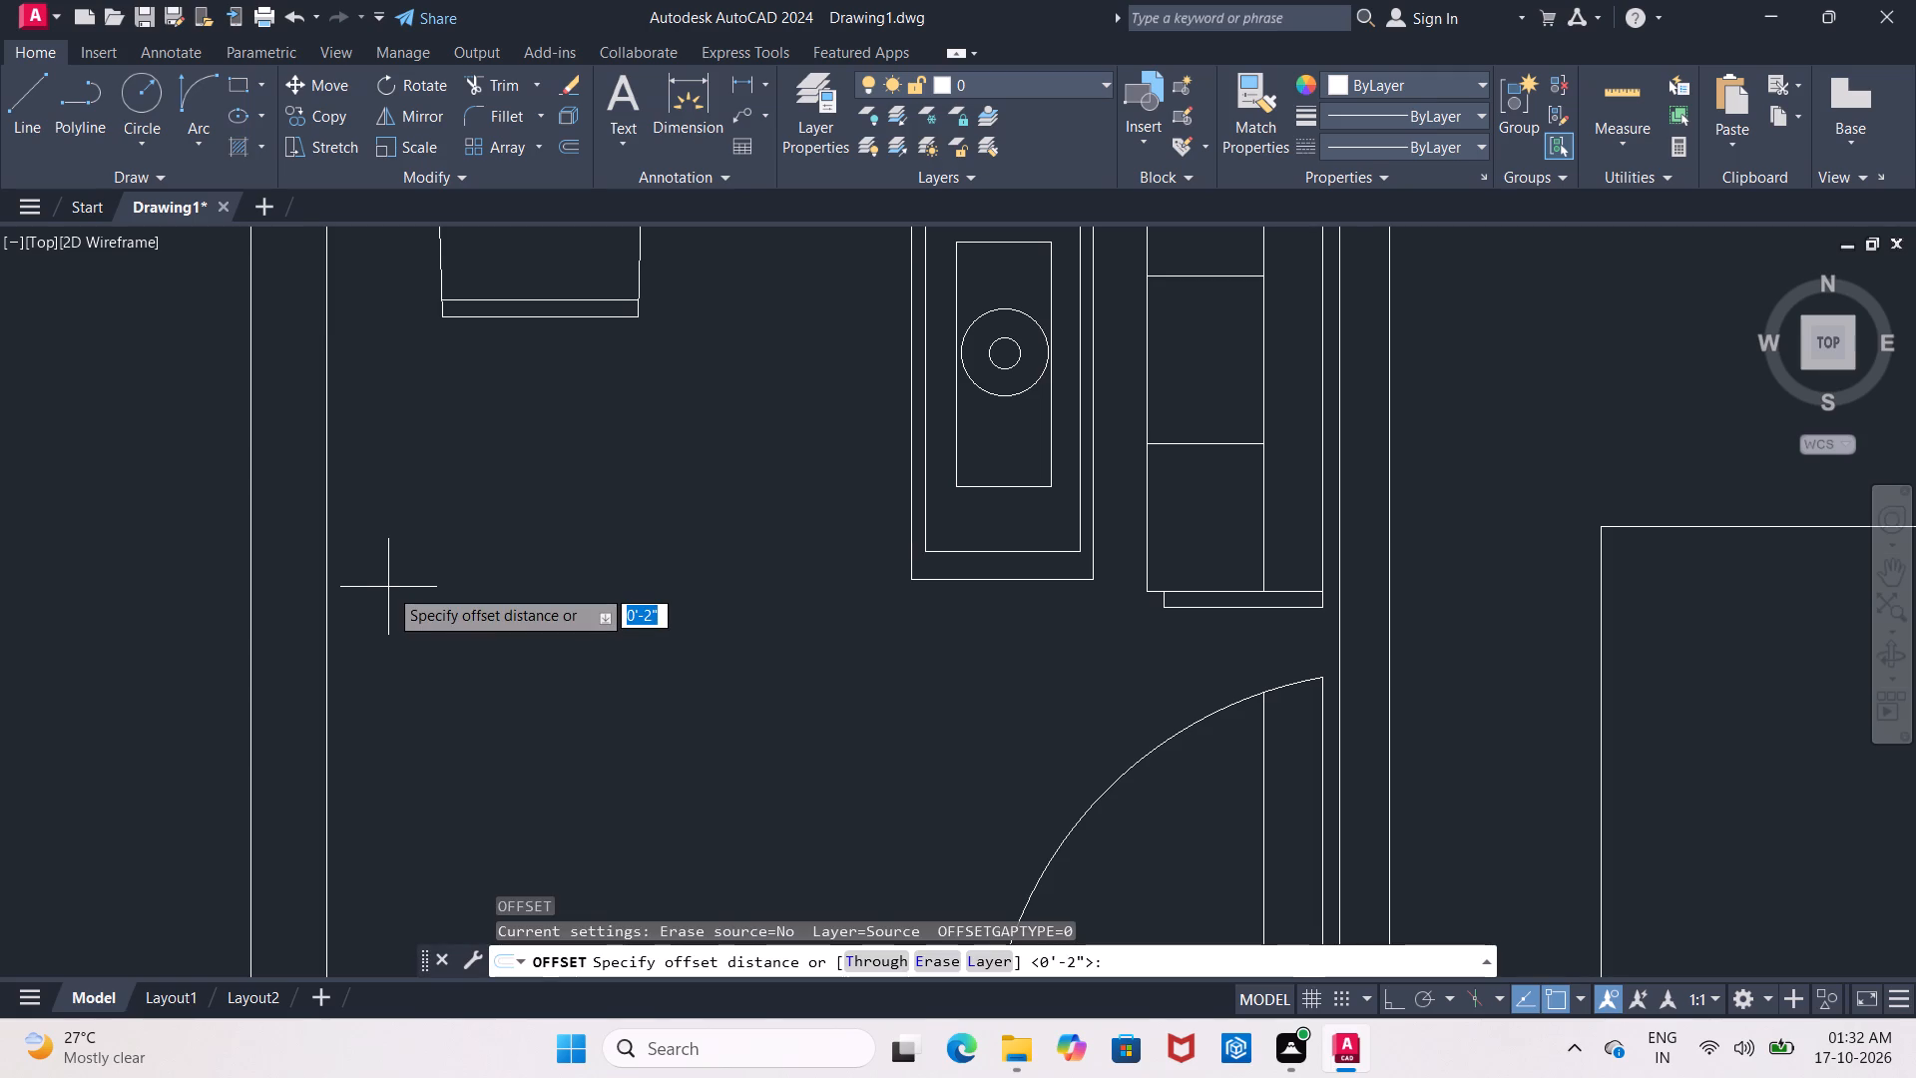
key("2")
key("shift+quotedbl")
key("Return")
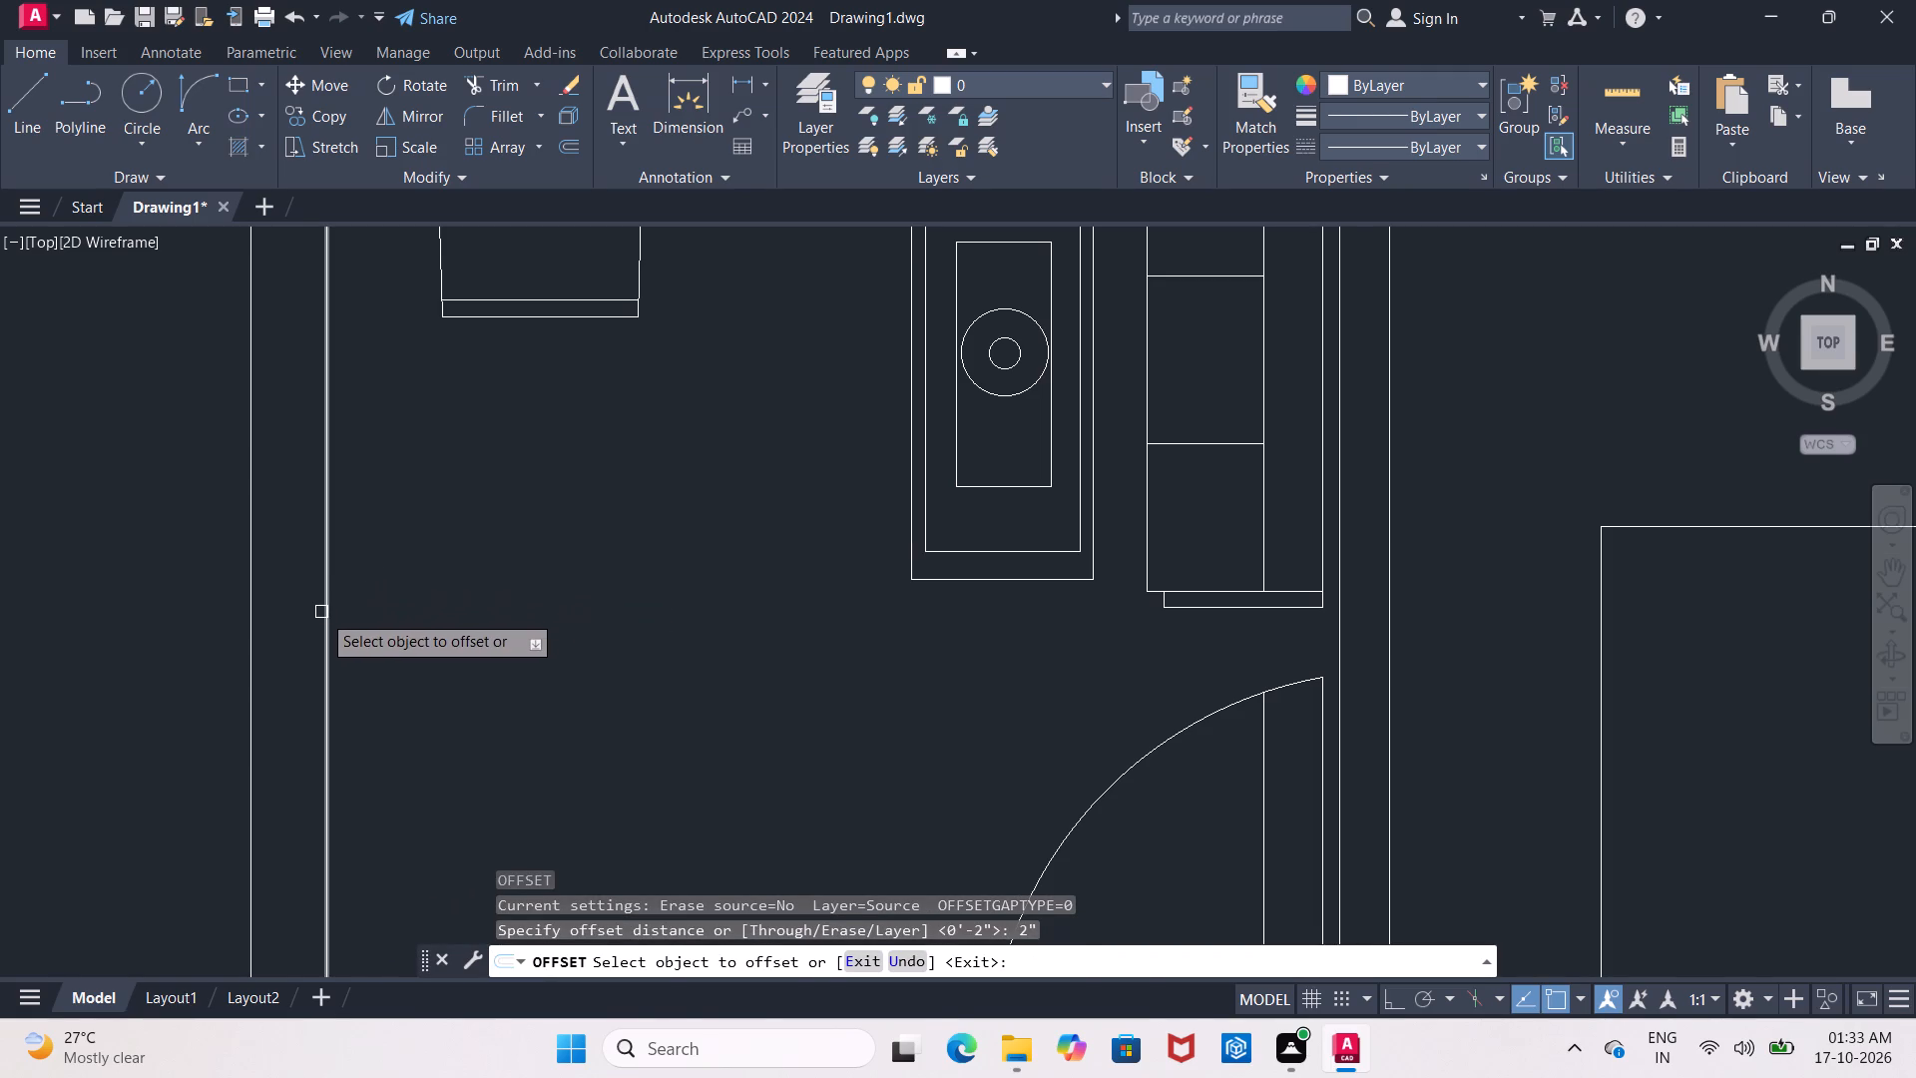
left_click(320, 613)
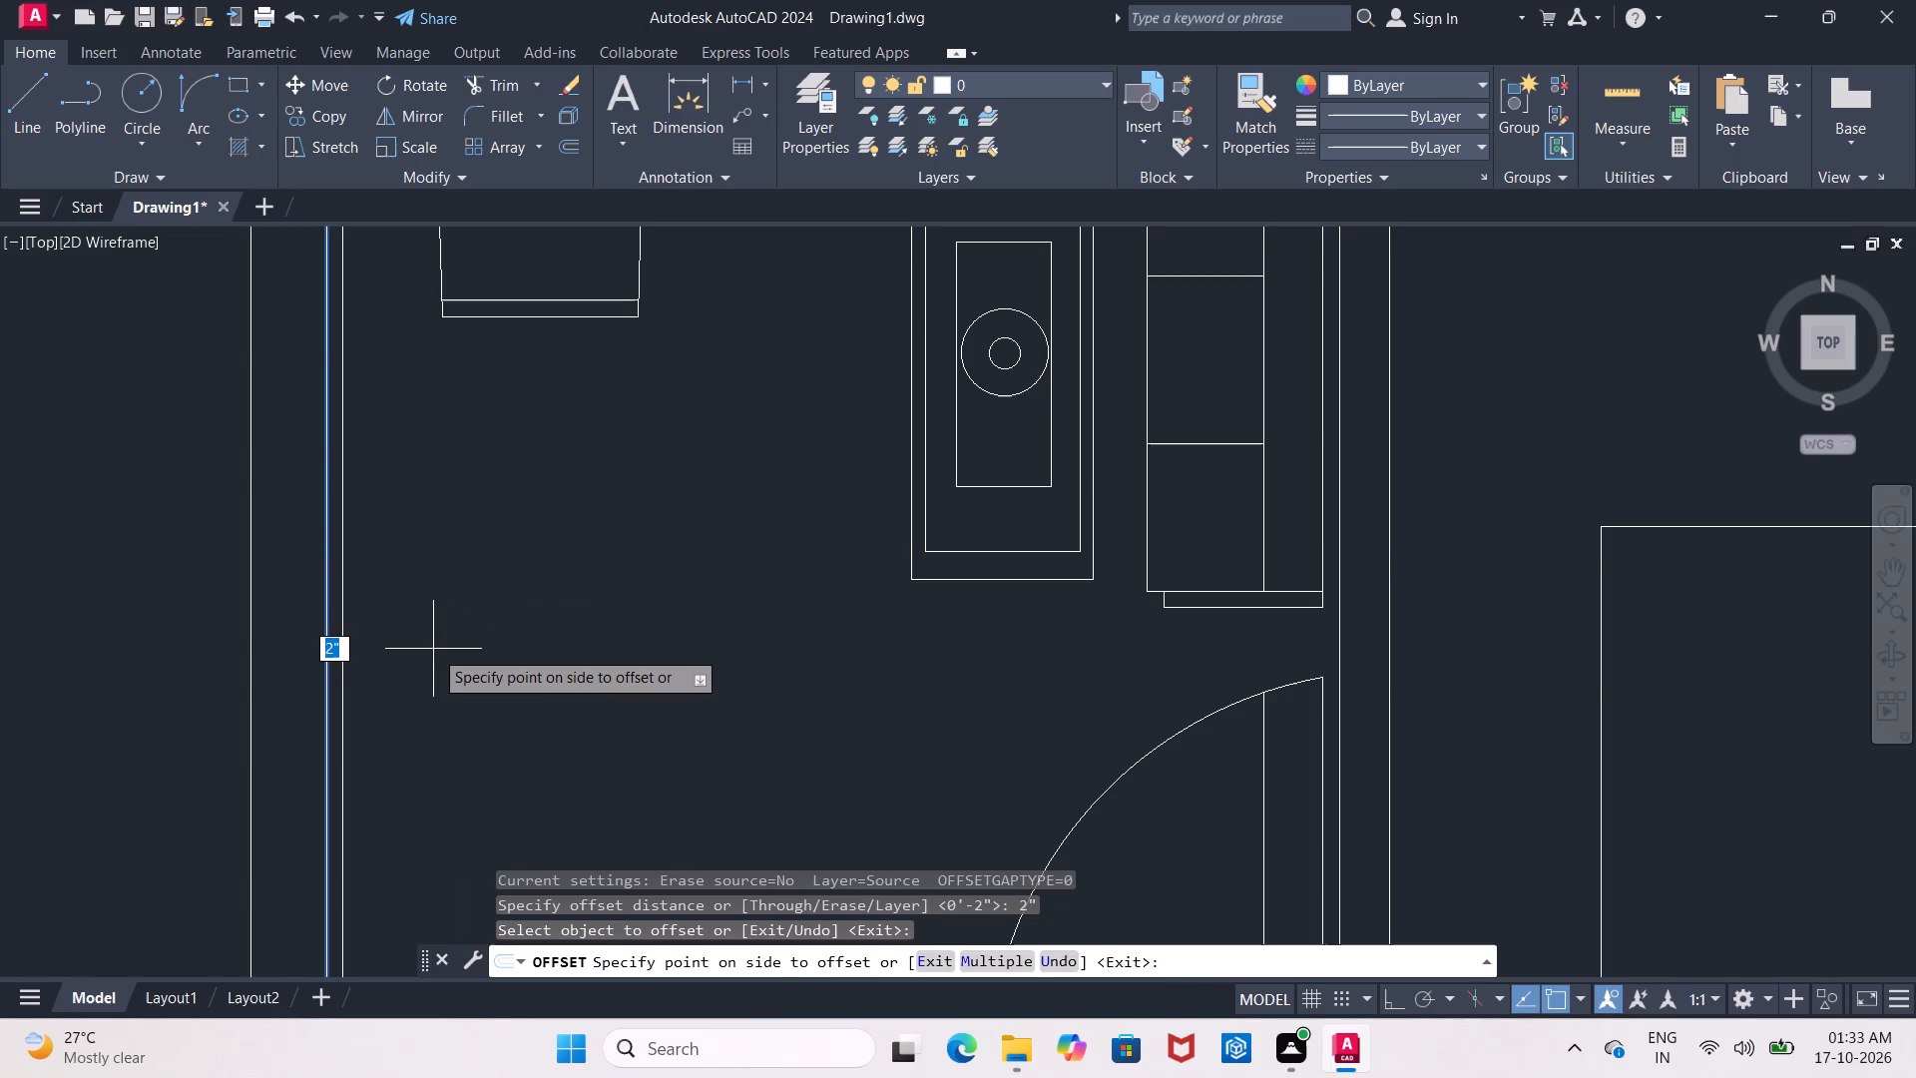
key("BackSpace")
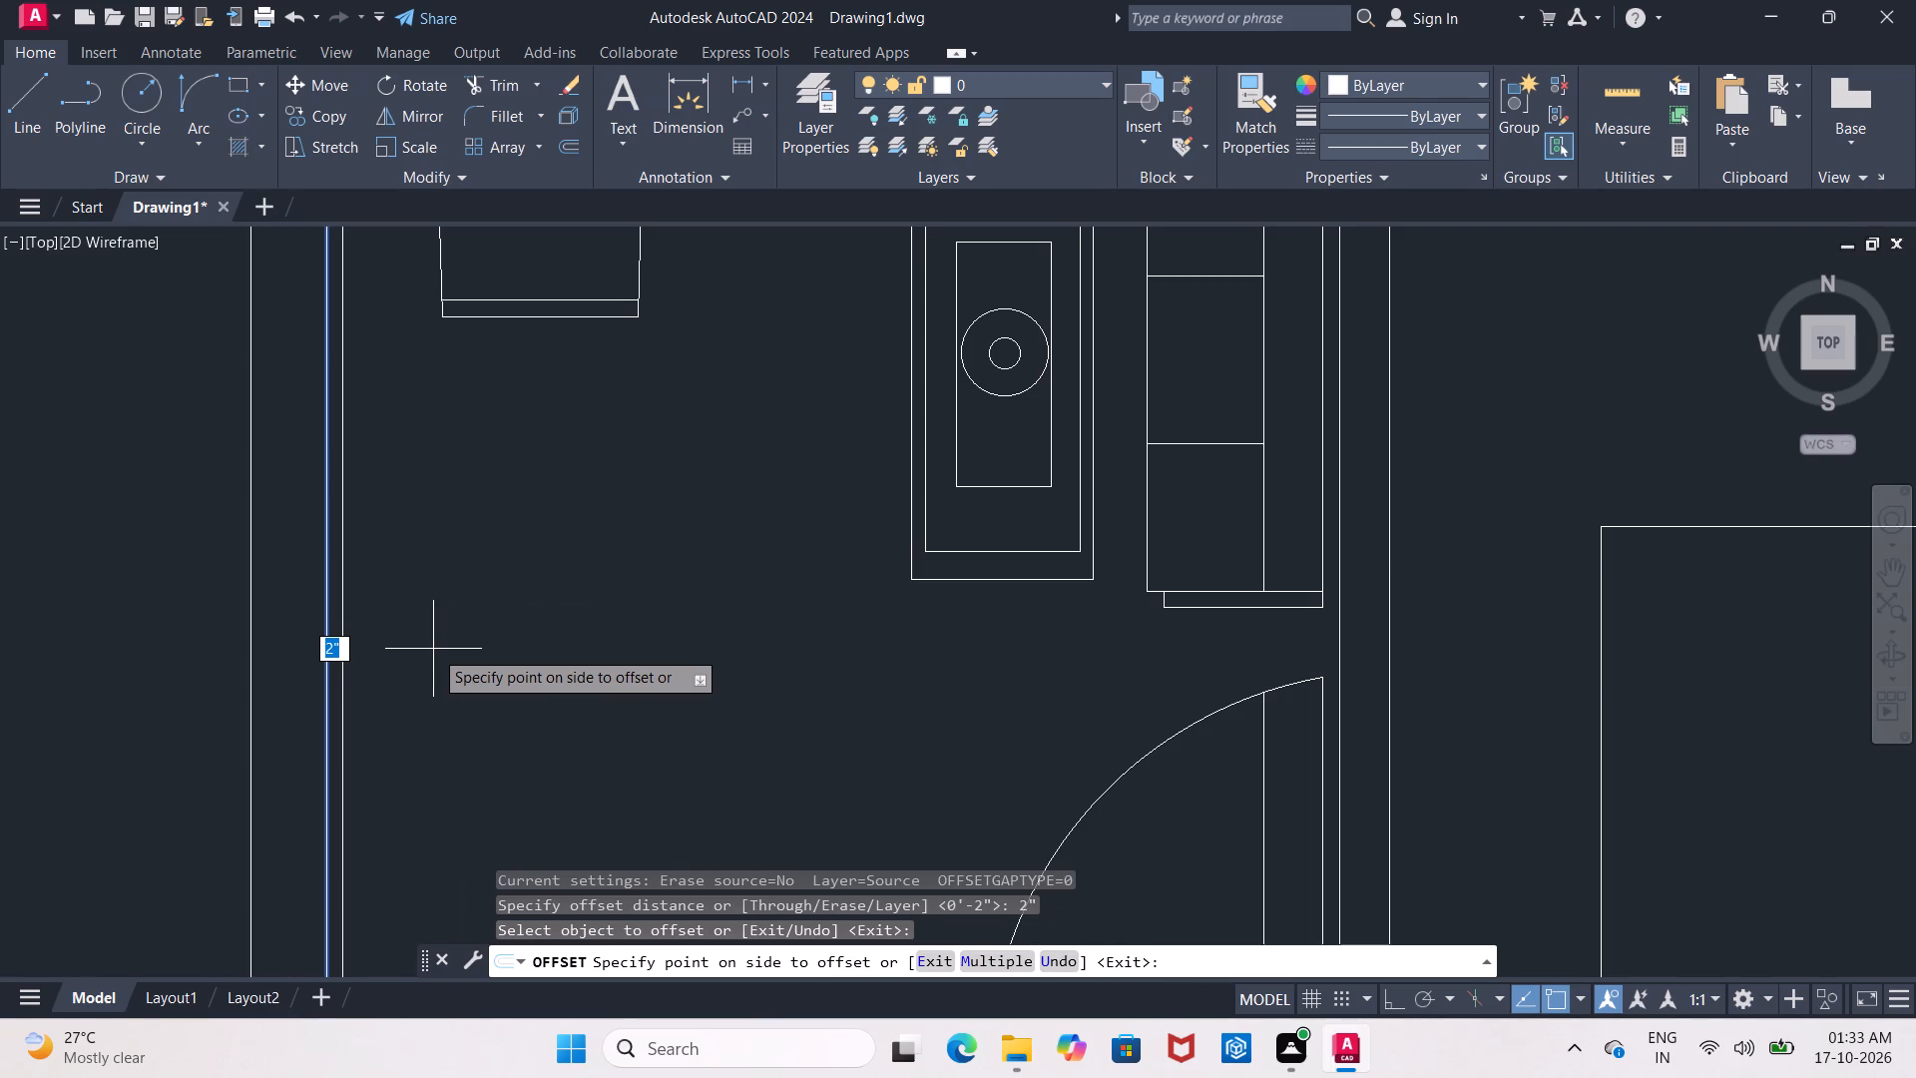
type("4\"")
key("Return")
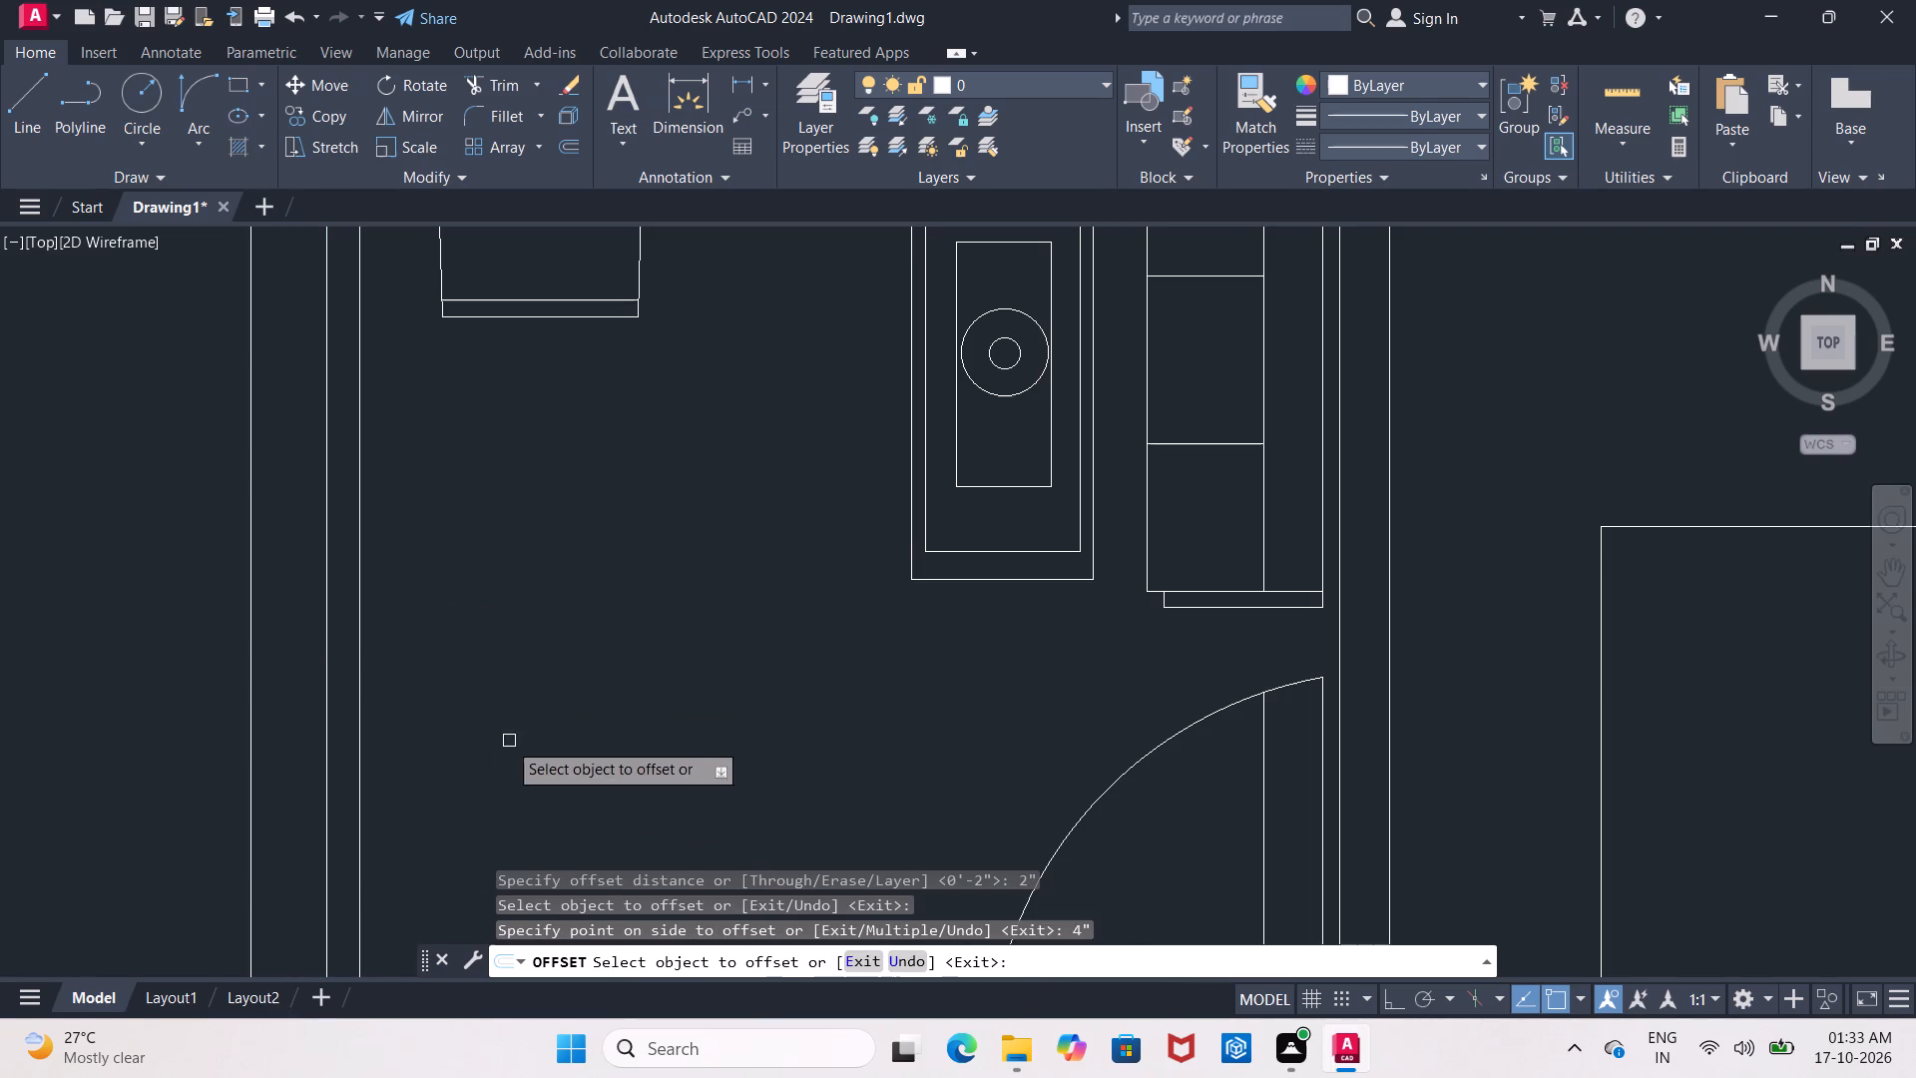
With Ortho on, draw a horizontal line across the west wall and its offset line, ending inside the room below the dining chair.
scroll(385, 631, "down", 1)
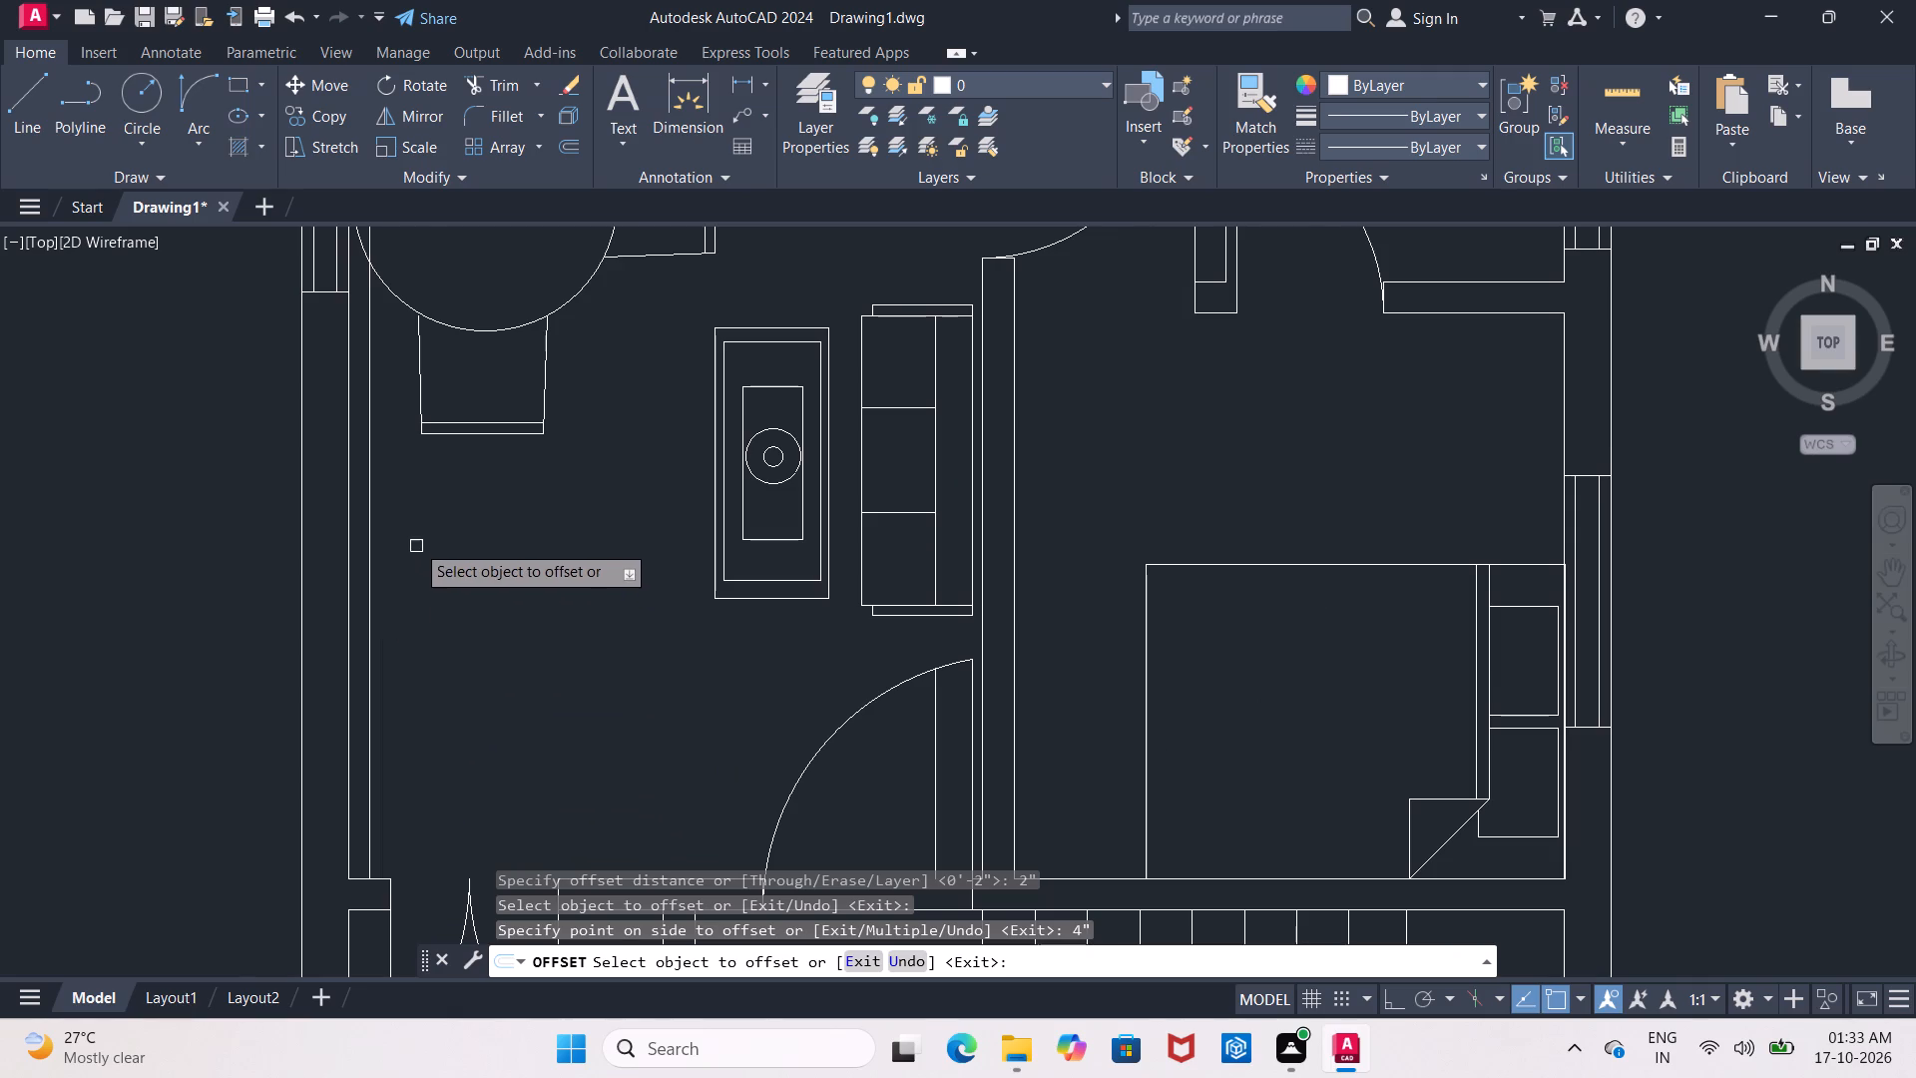
left_click(29, 107)
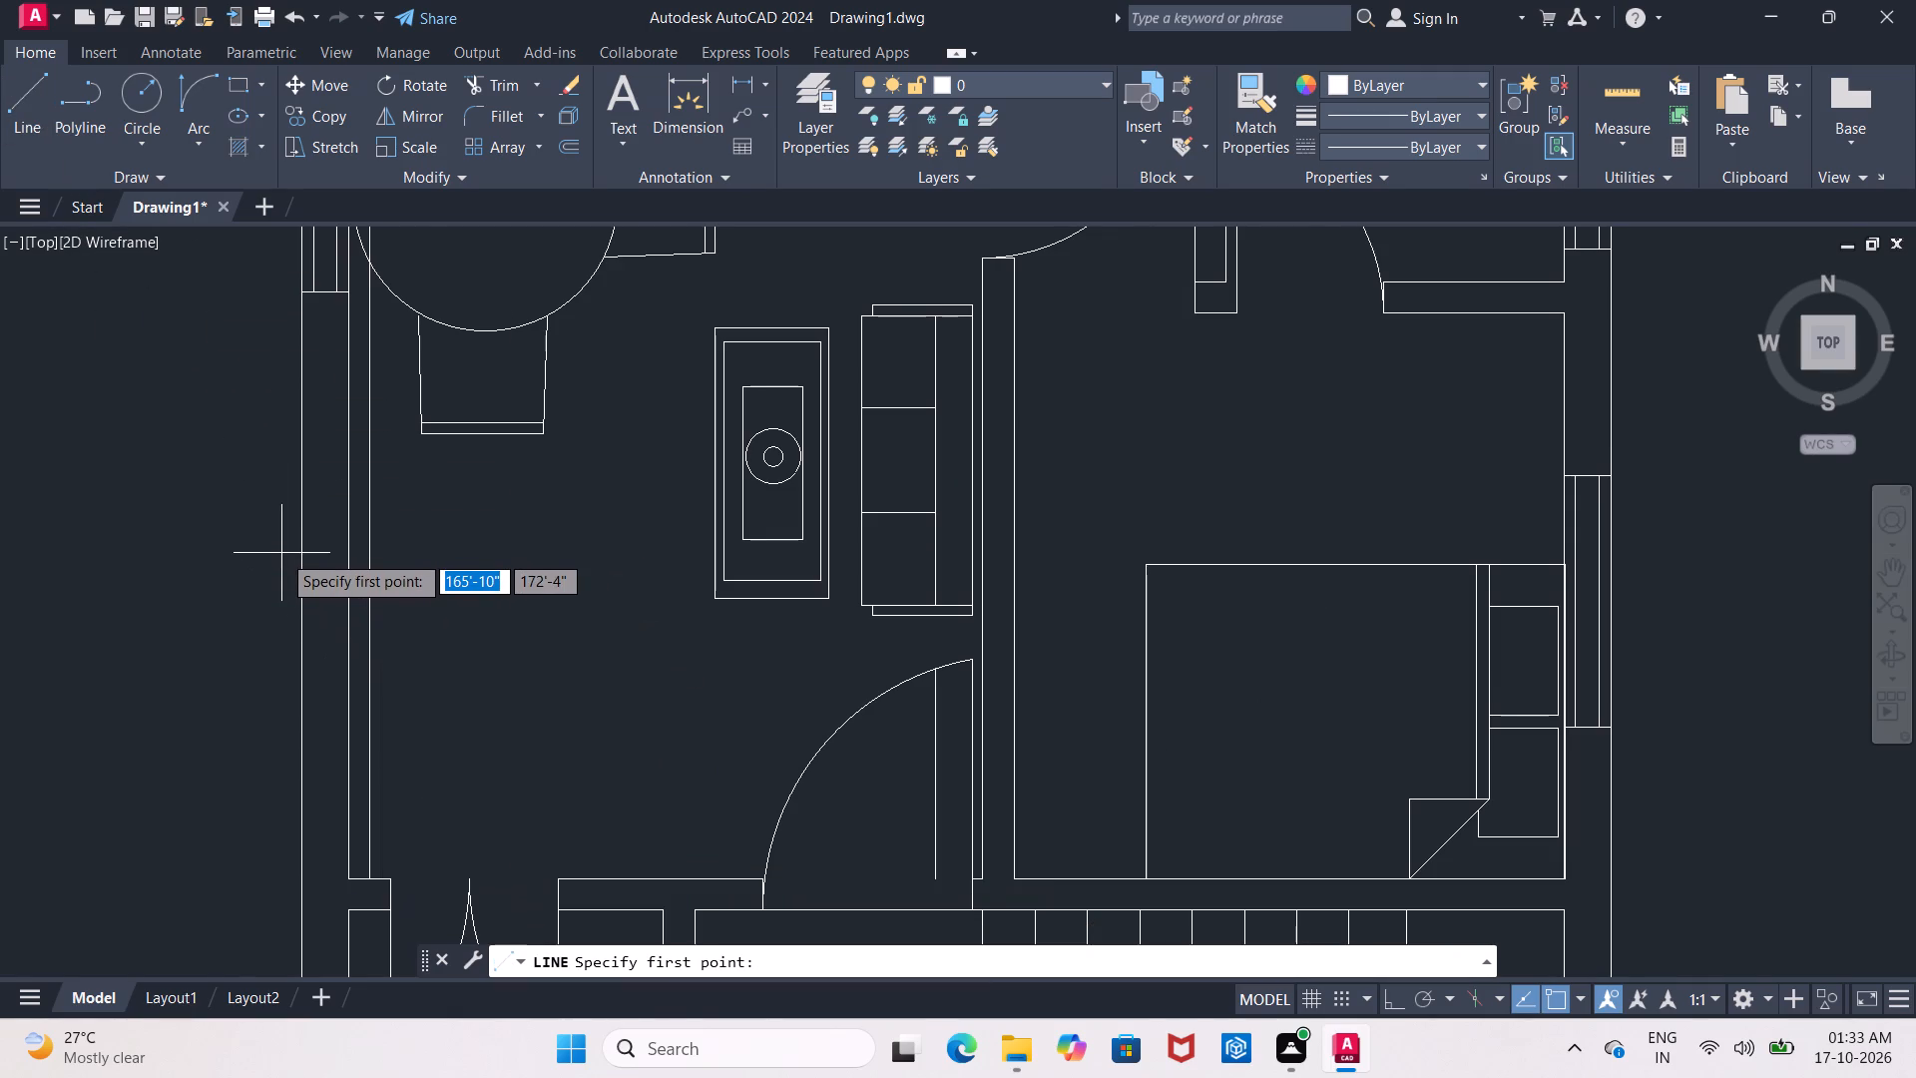
left_click(281, 553)
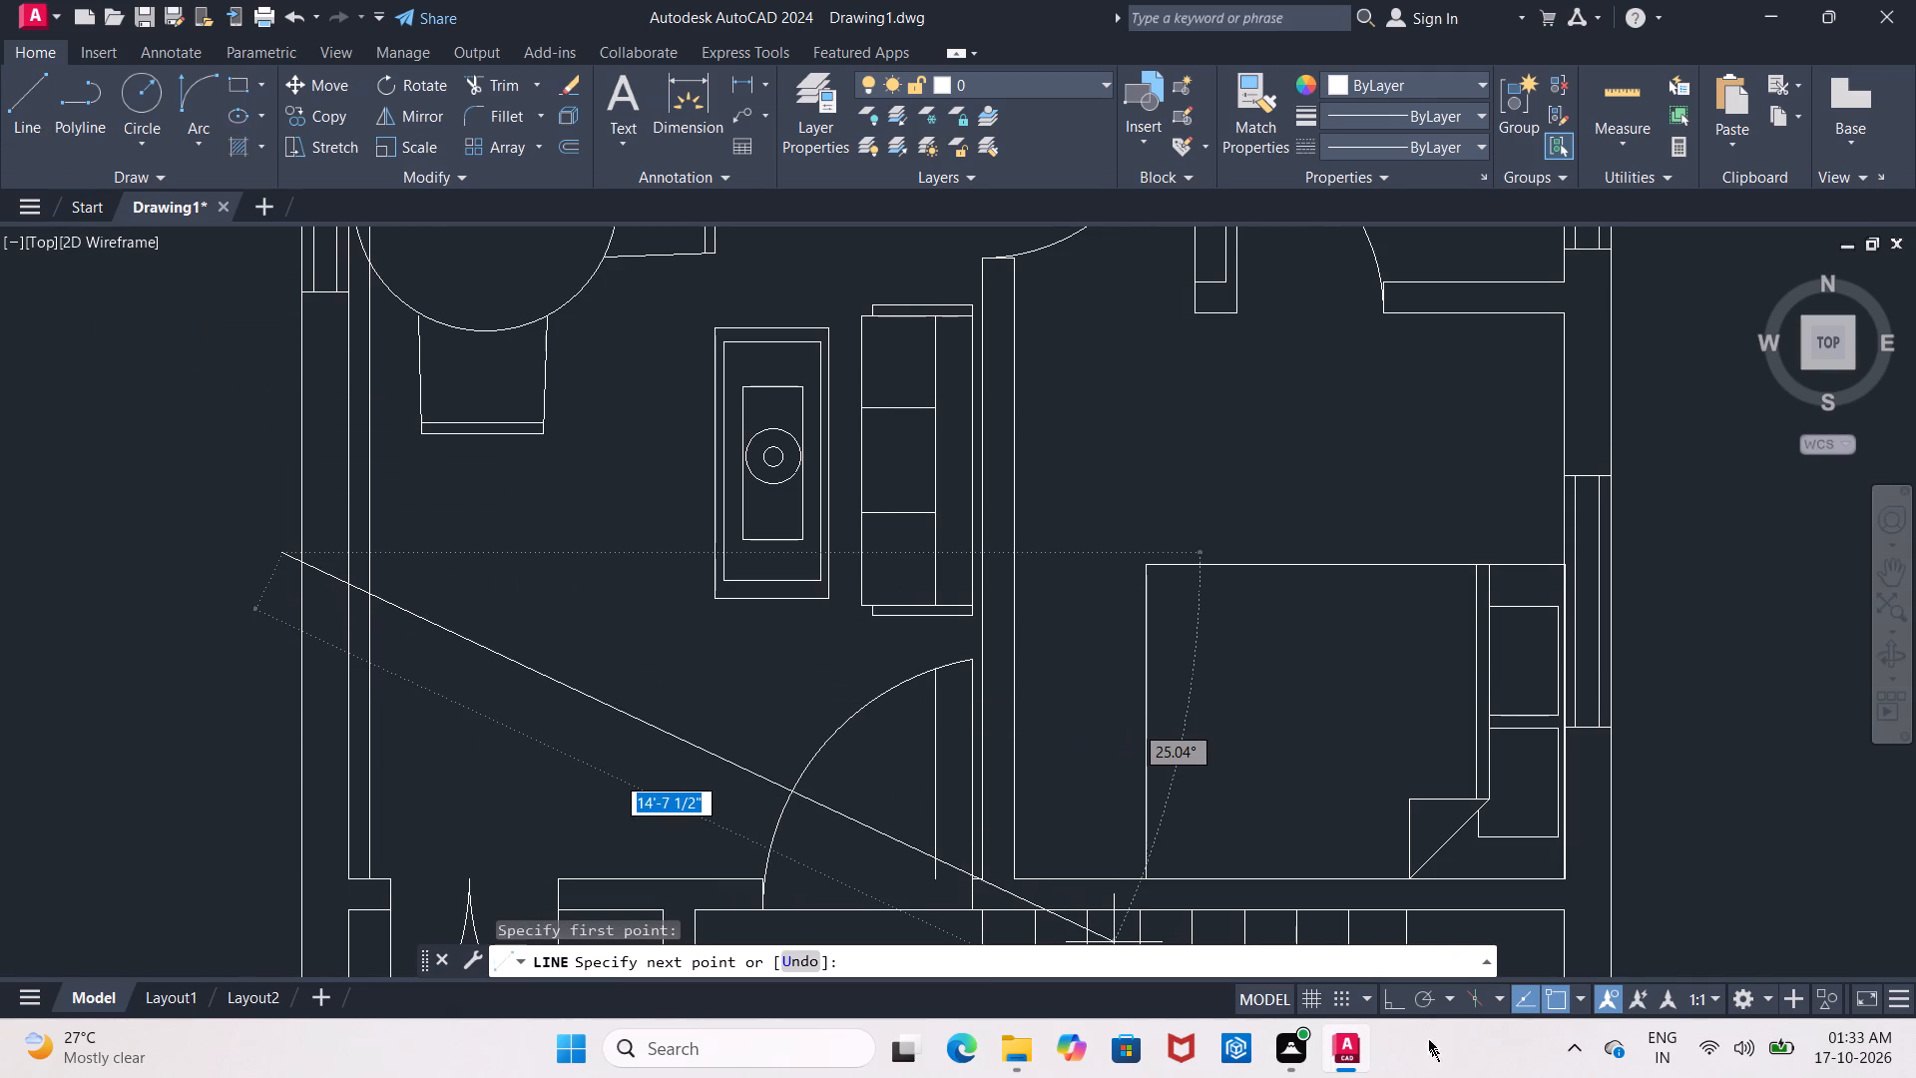
left_click(1389, 1003)
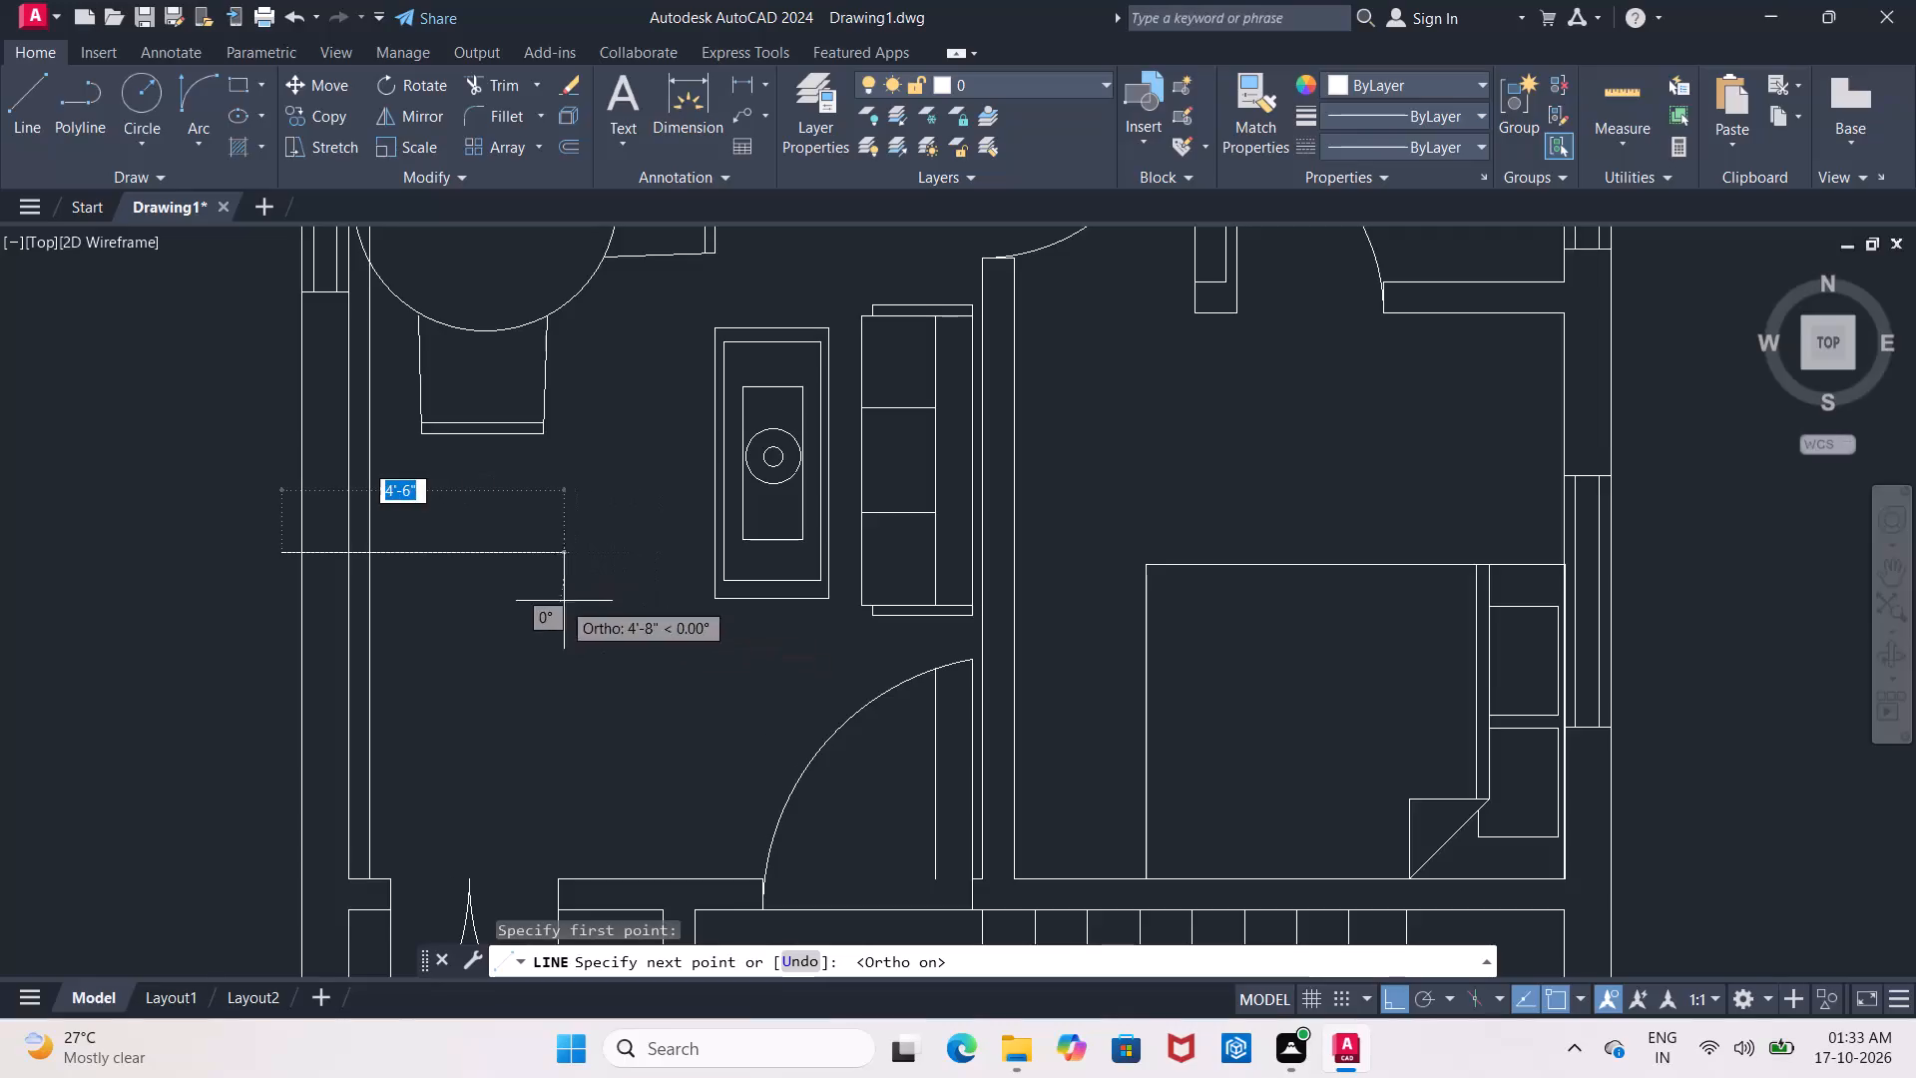
left_click(519, 581)
key("Escape")
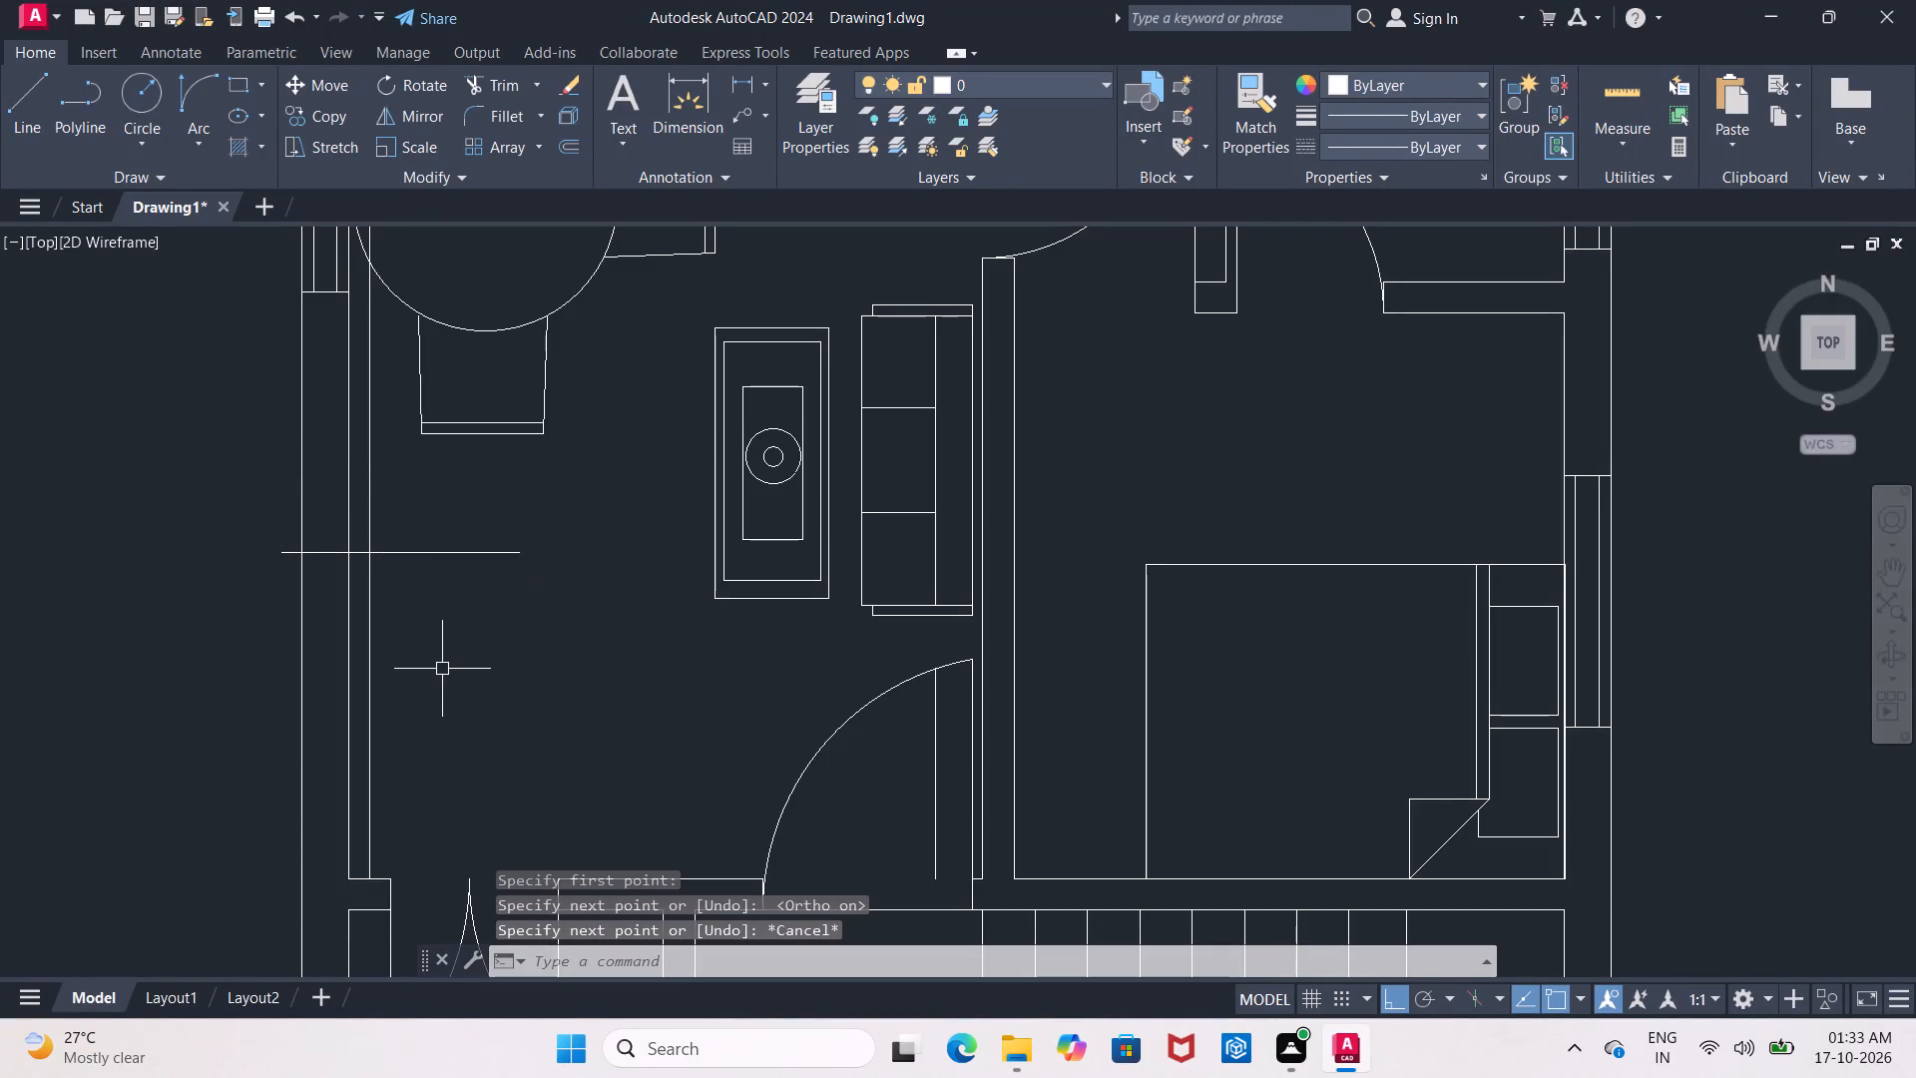
Offset the horizontal line across the west wall 2' downward, towards the entrance door side of the room.
key("o")
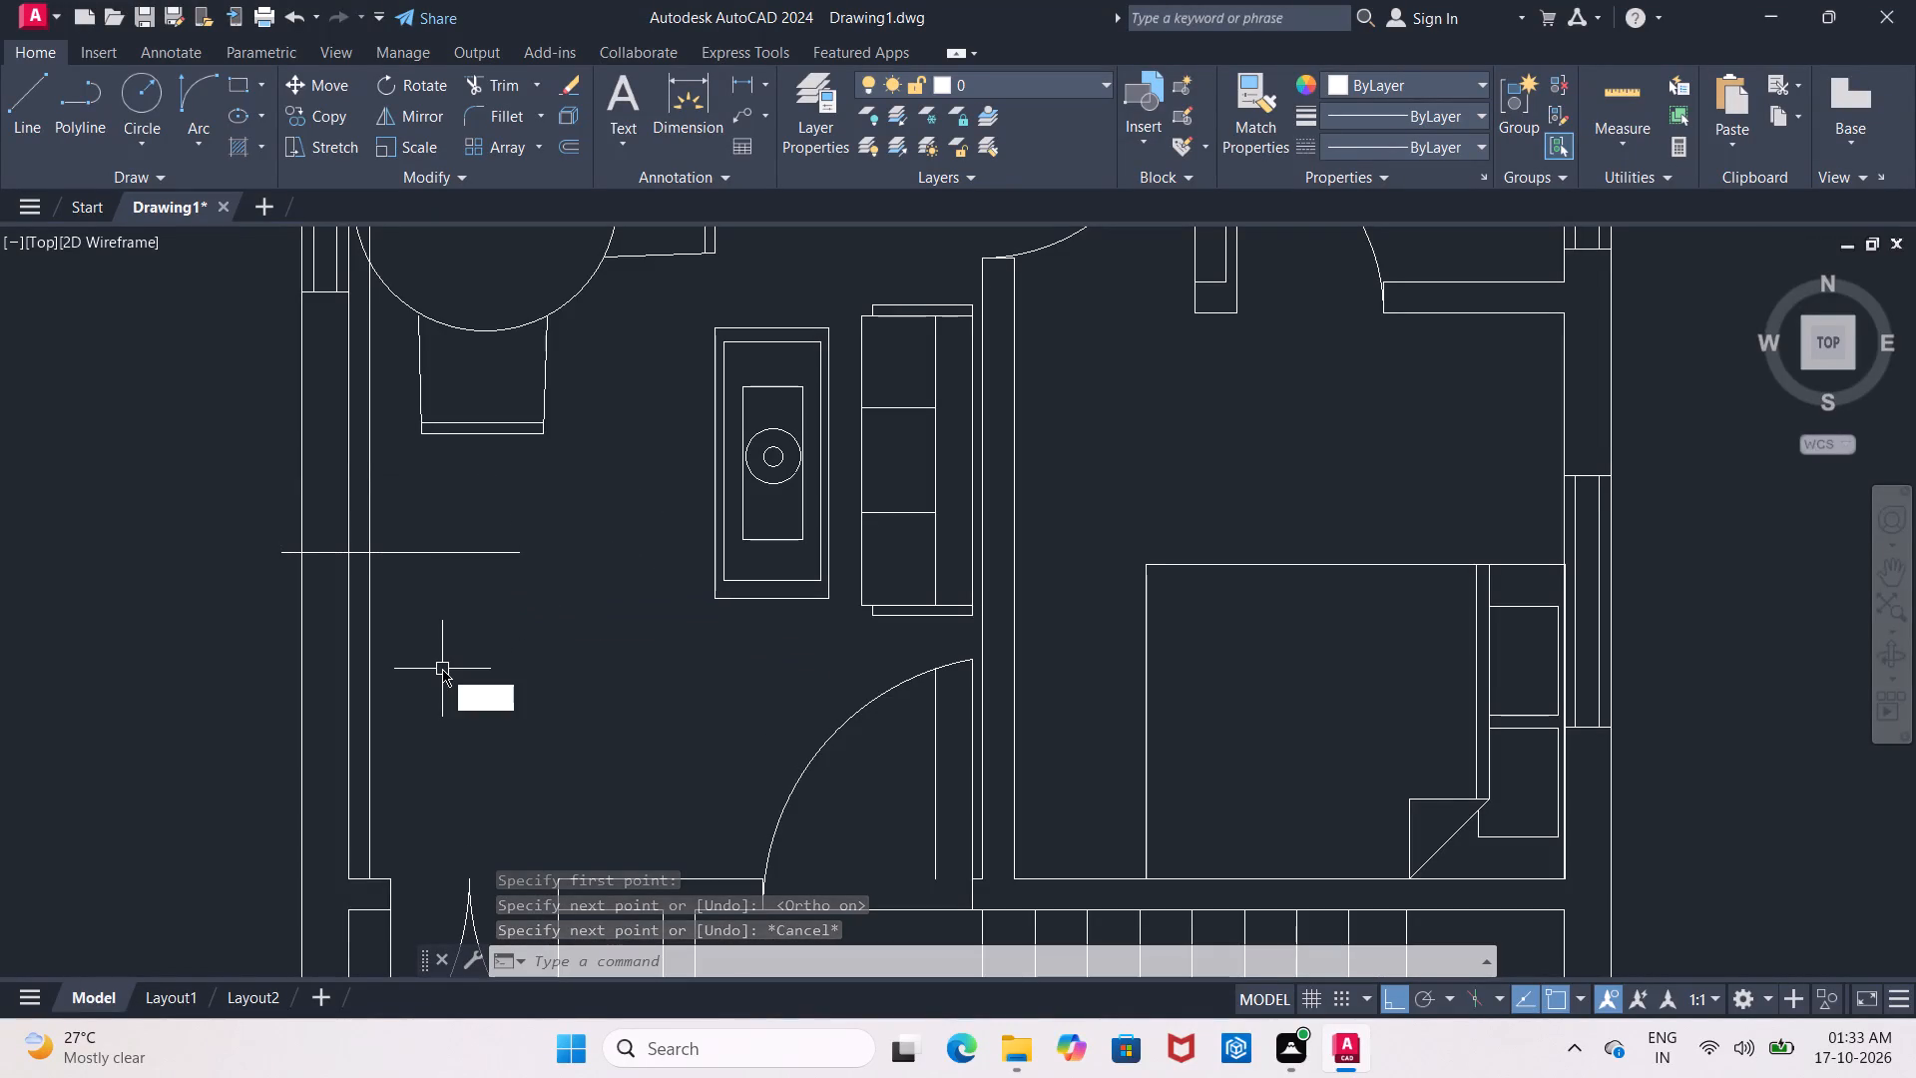
key("Return")
type("3'")
key("Return")
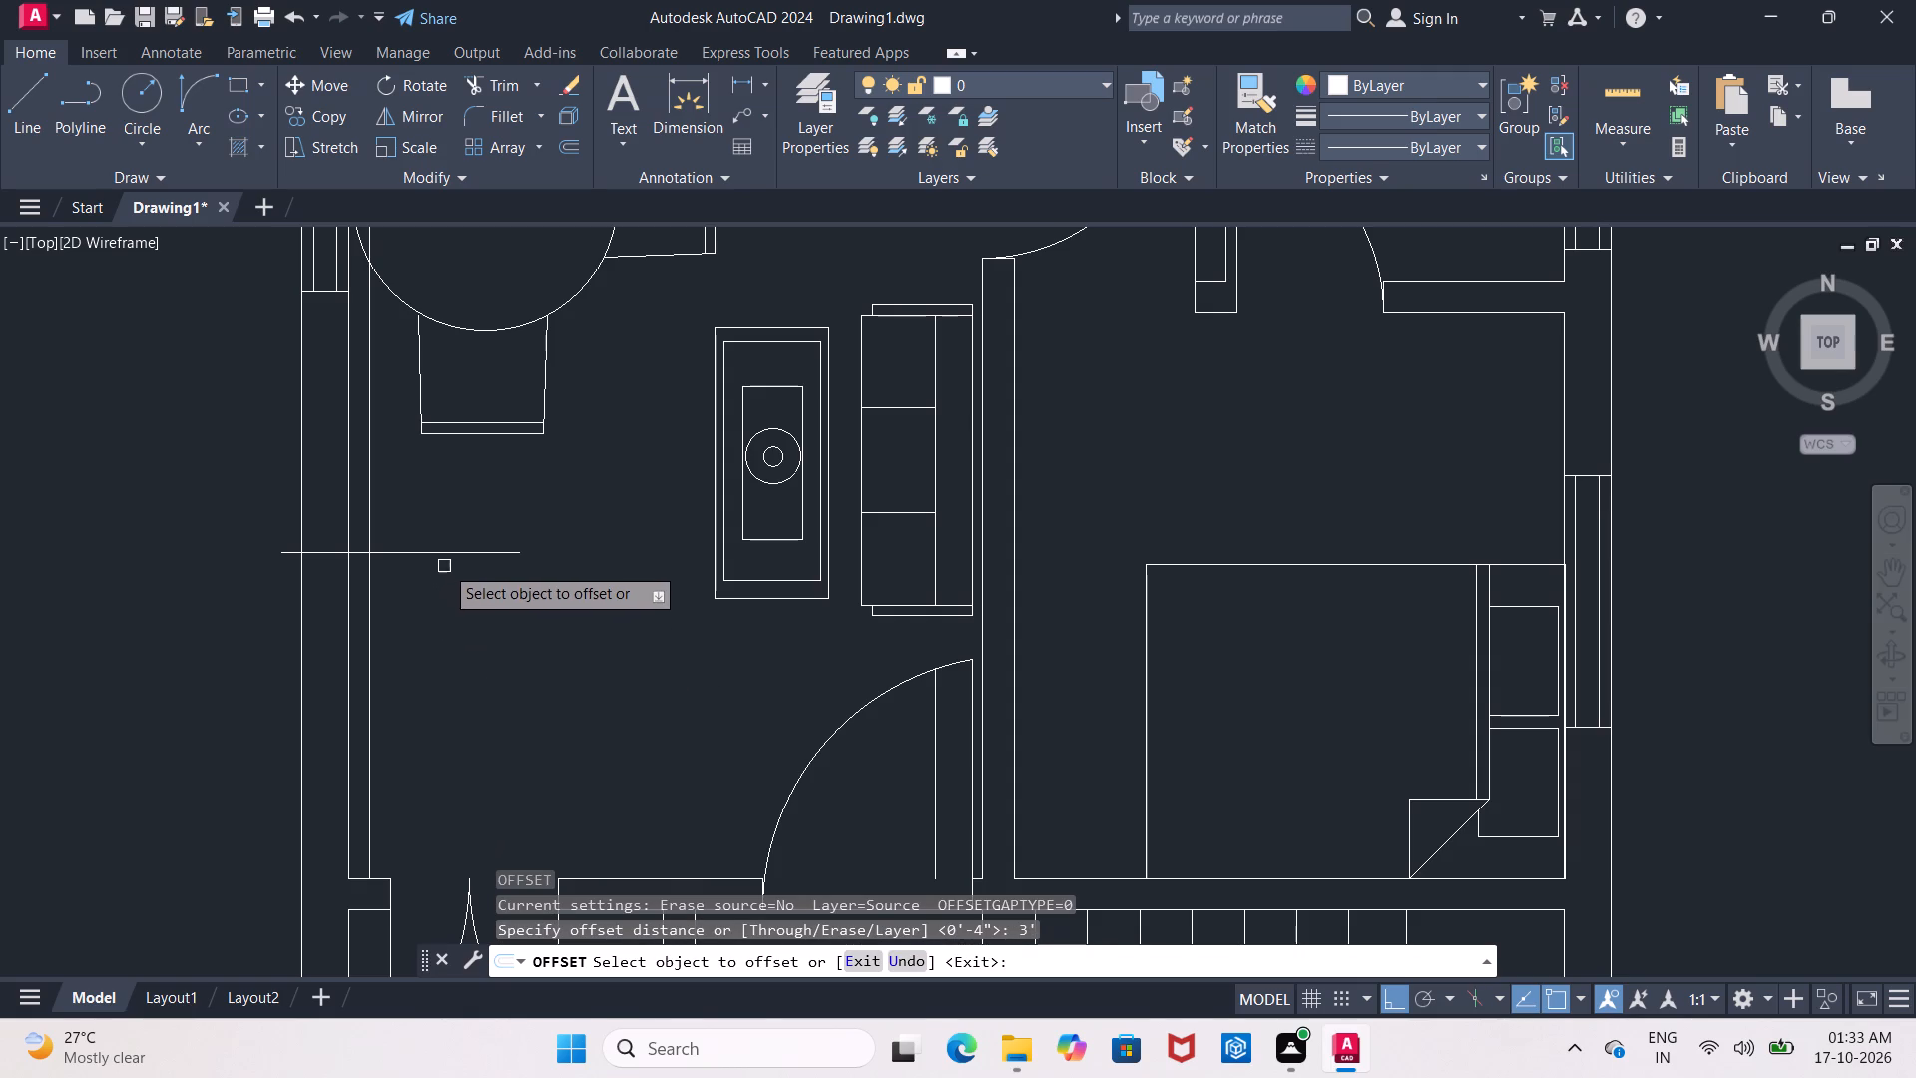
left_click(450, 554)
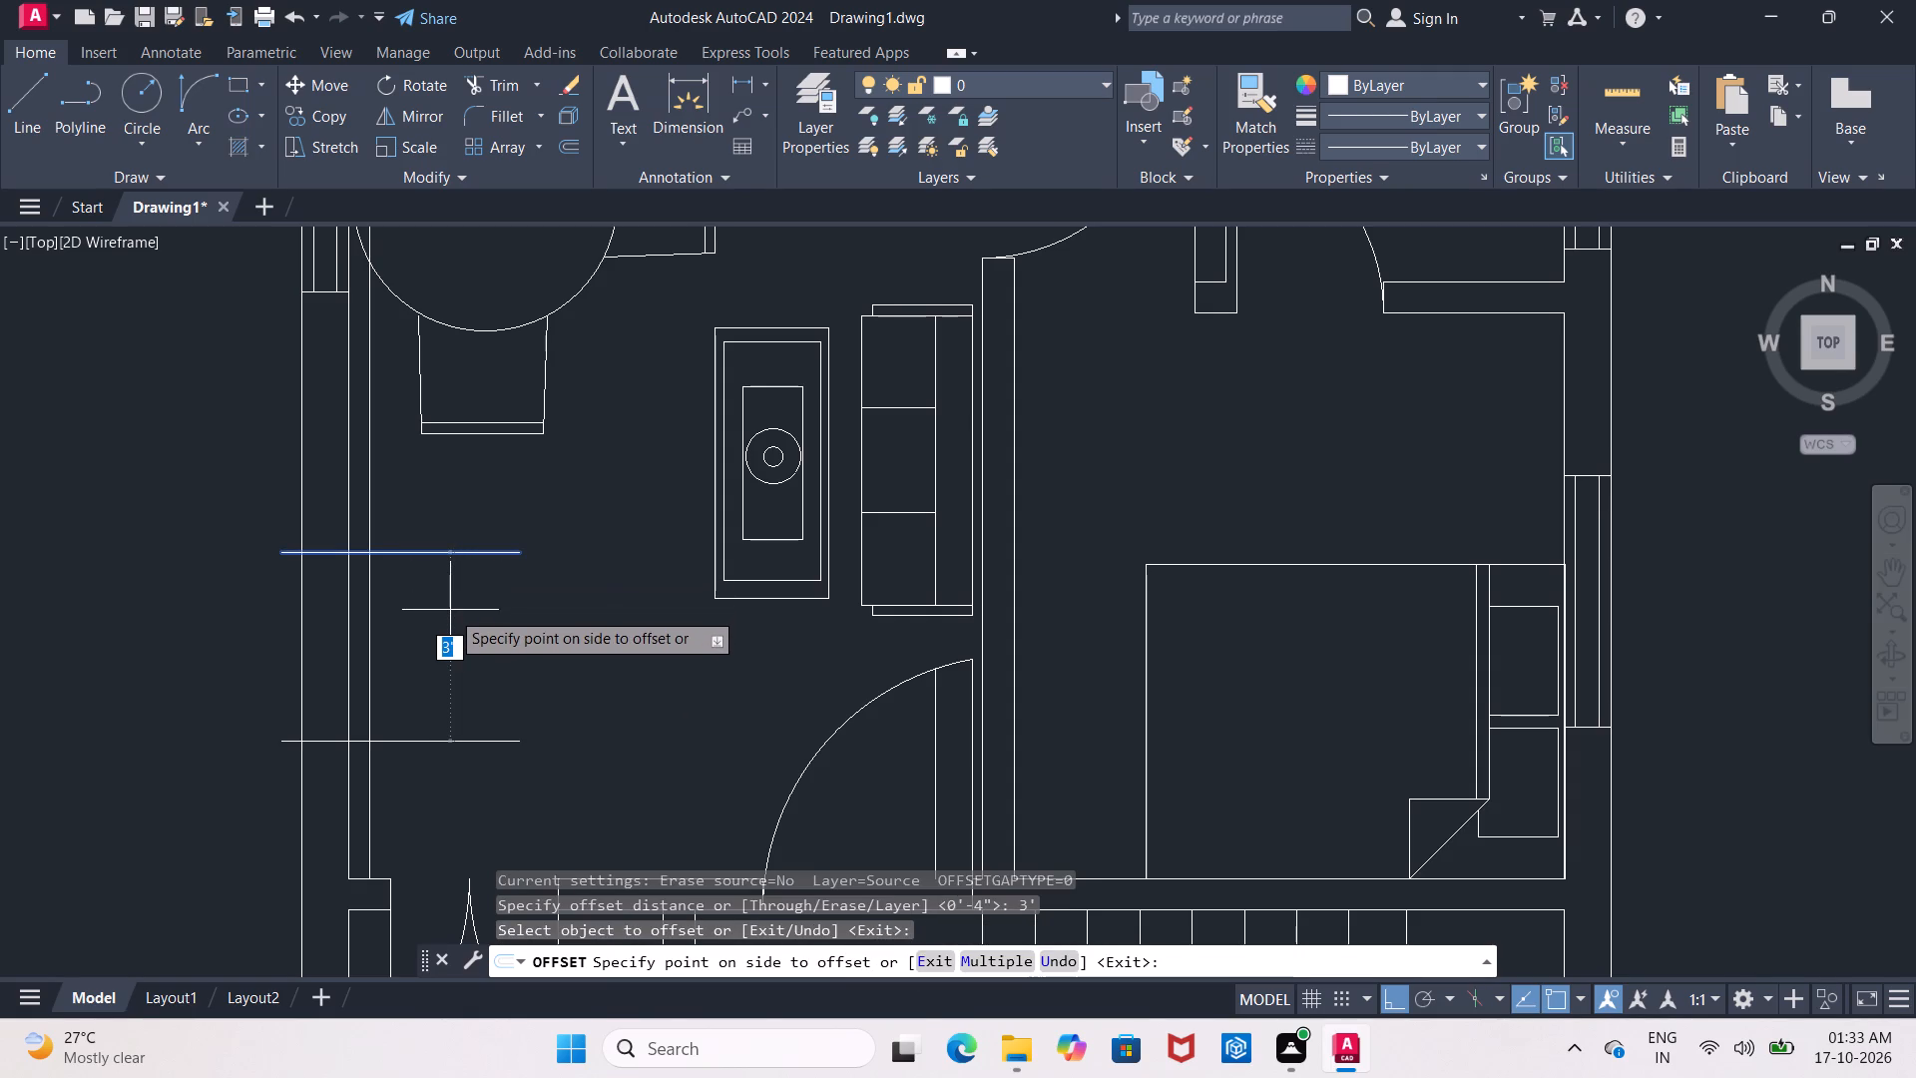
key("BackSpace")
type("2'")
key("Return")
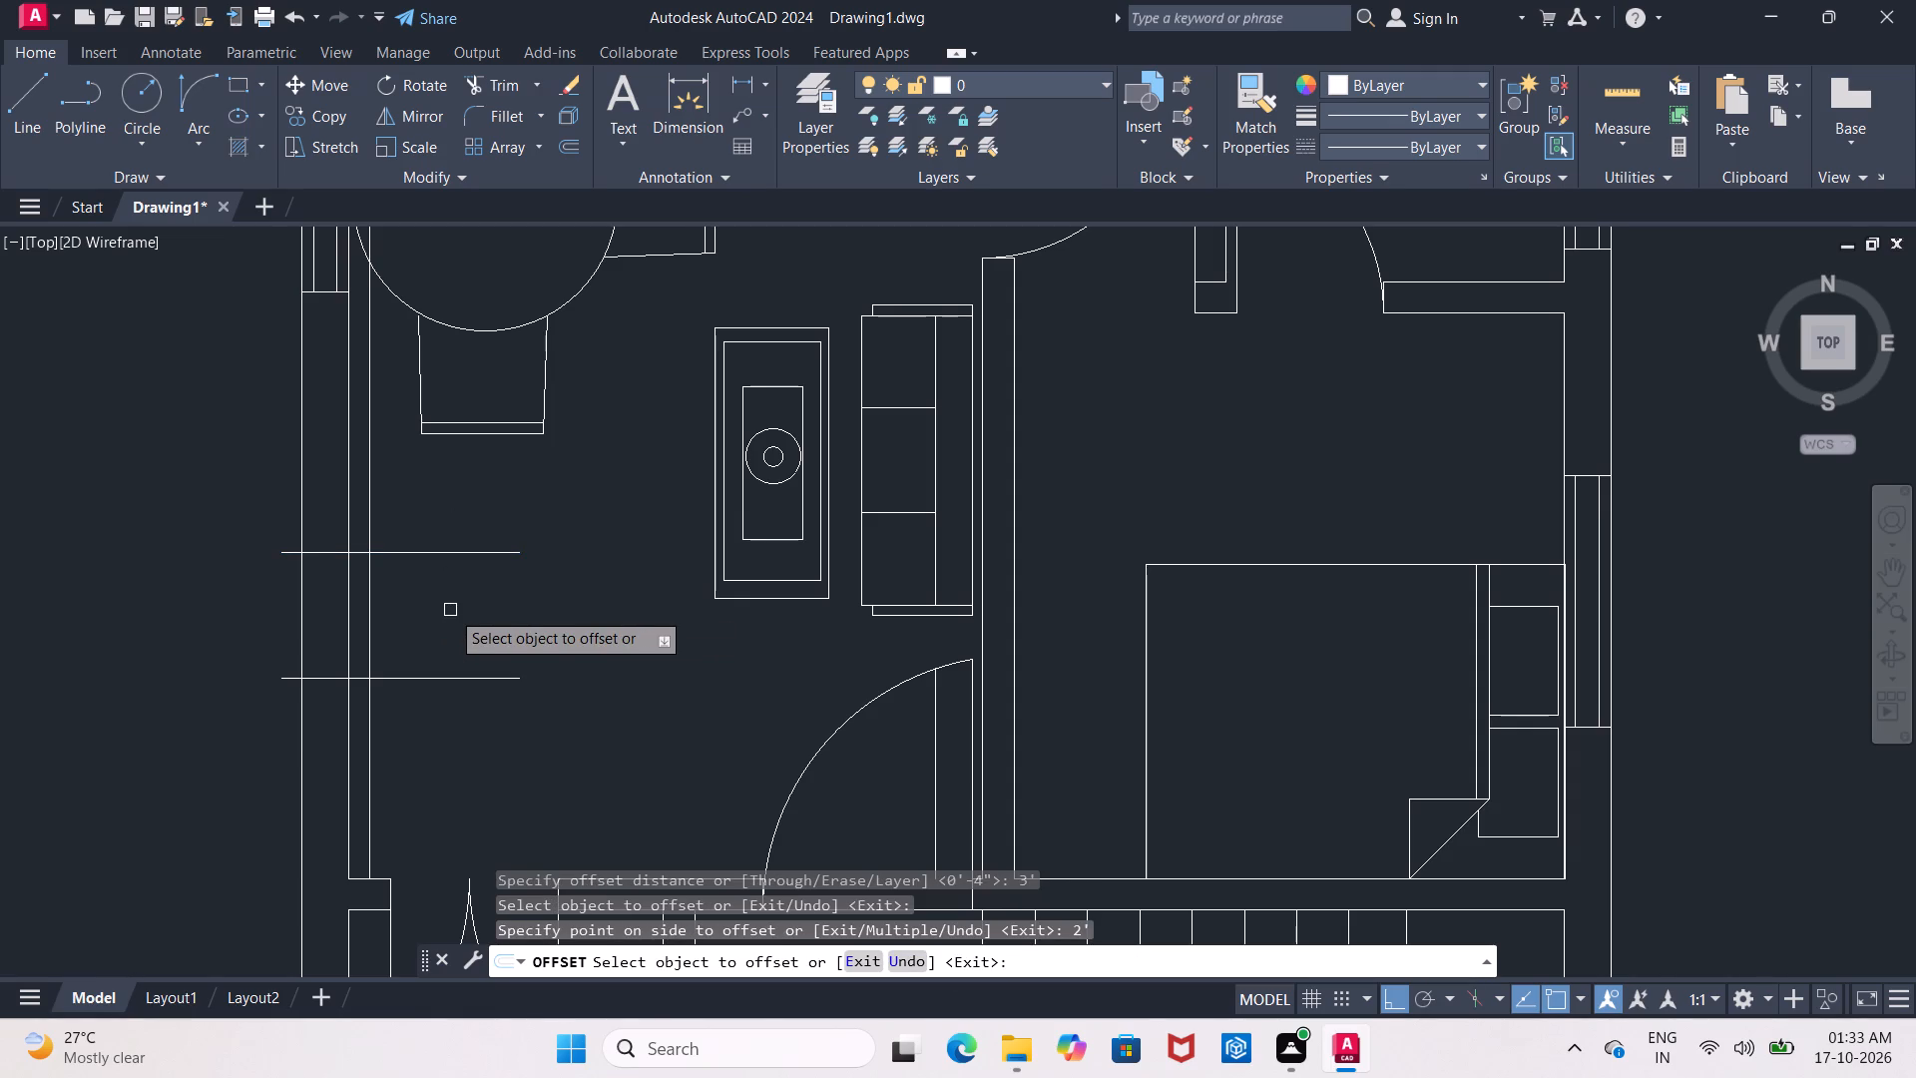
left_click(450, 610)
key("Escape")
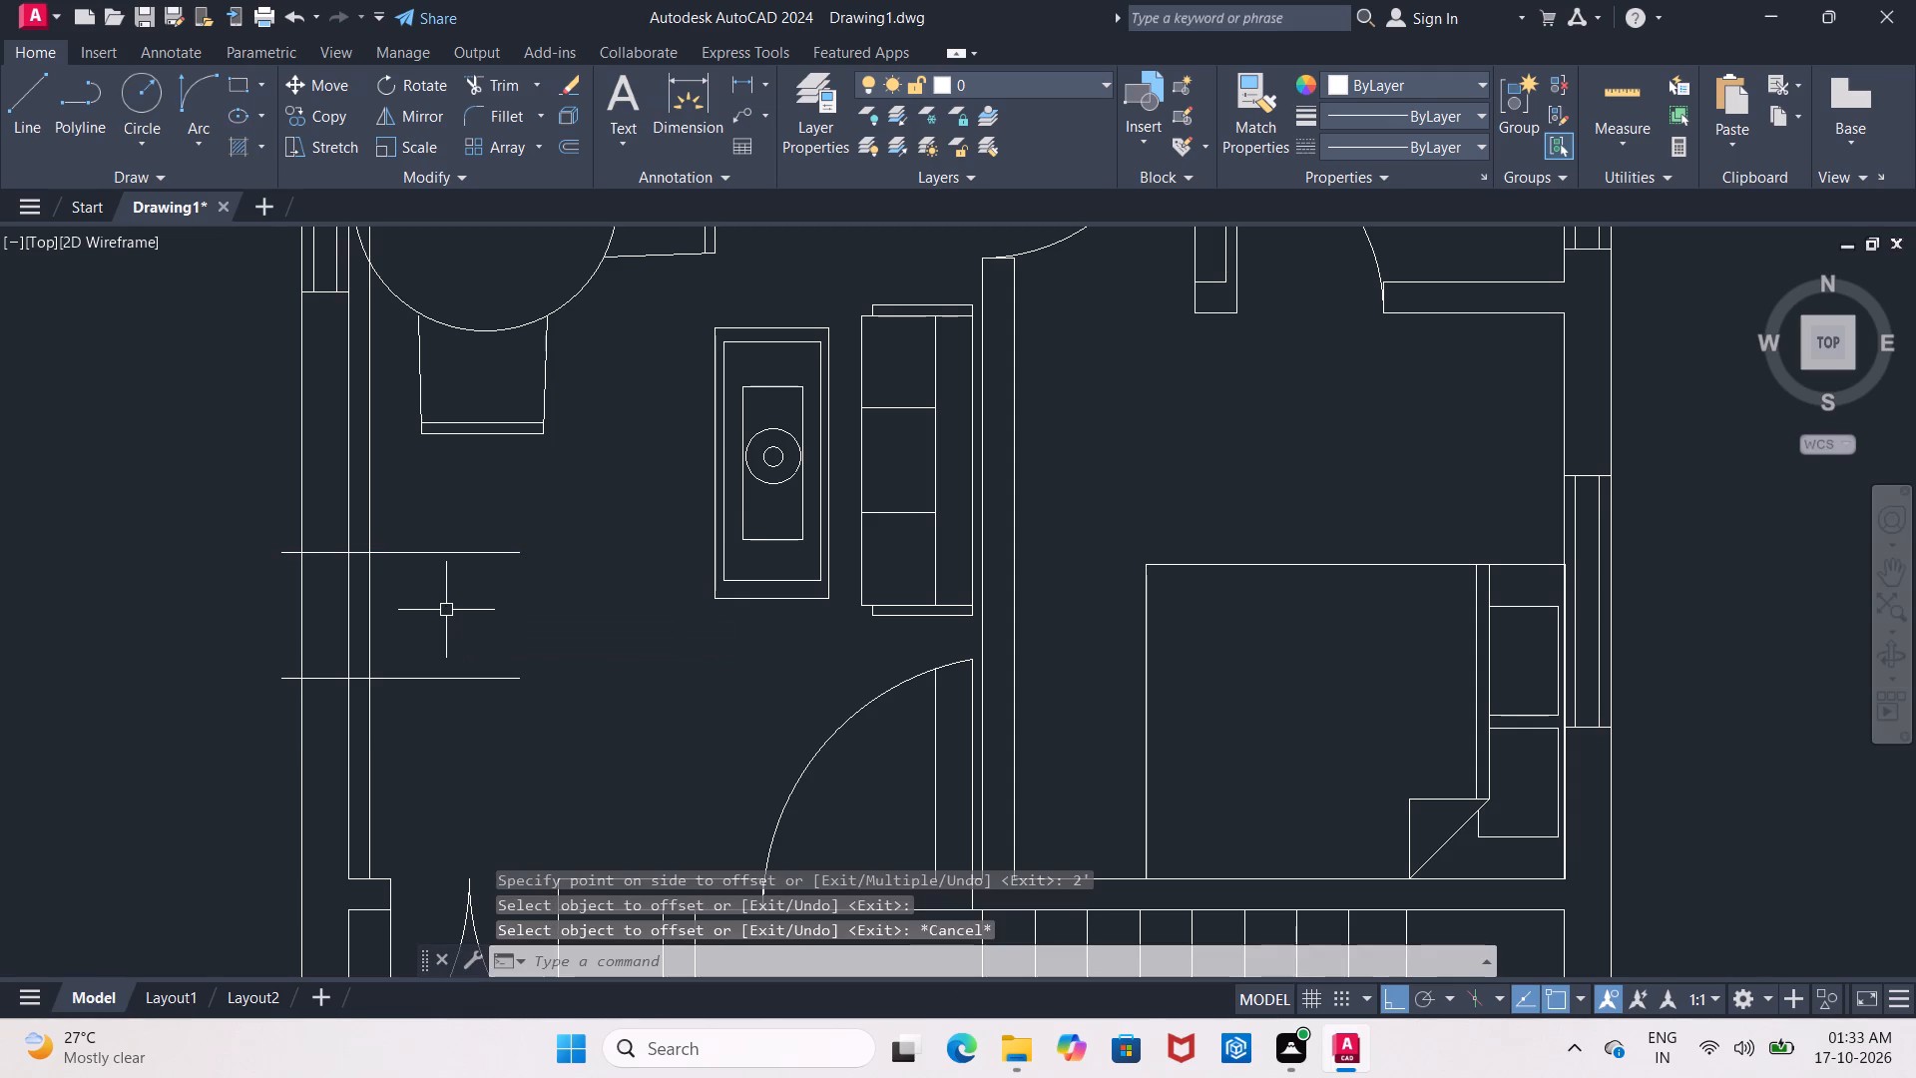
Trim the wall's offset line outside the two horizontal lines, and trim both horizontals between the wall face and the offset line.
type("tr")
key("Return")
key("Return")
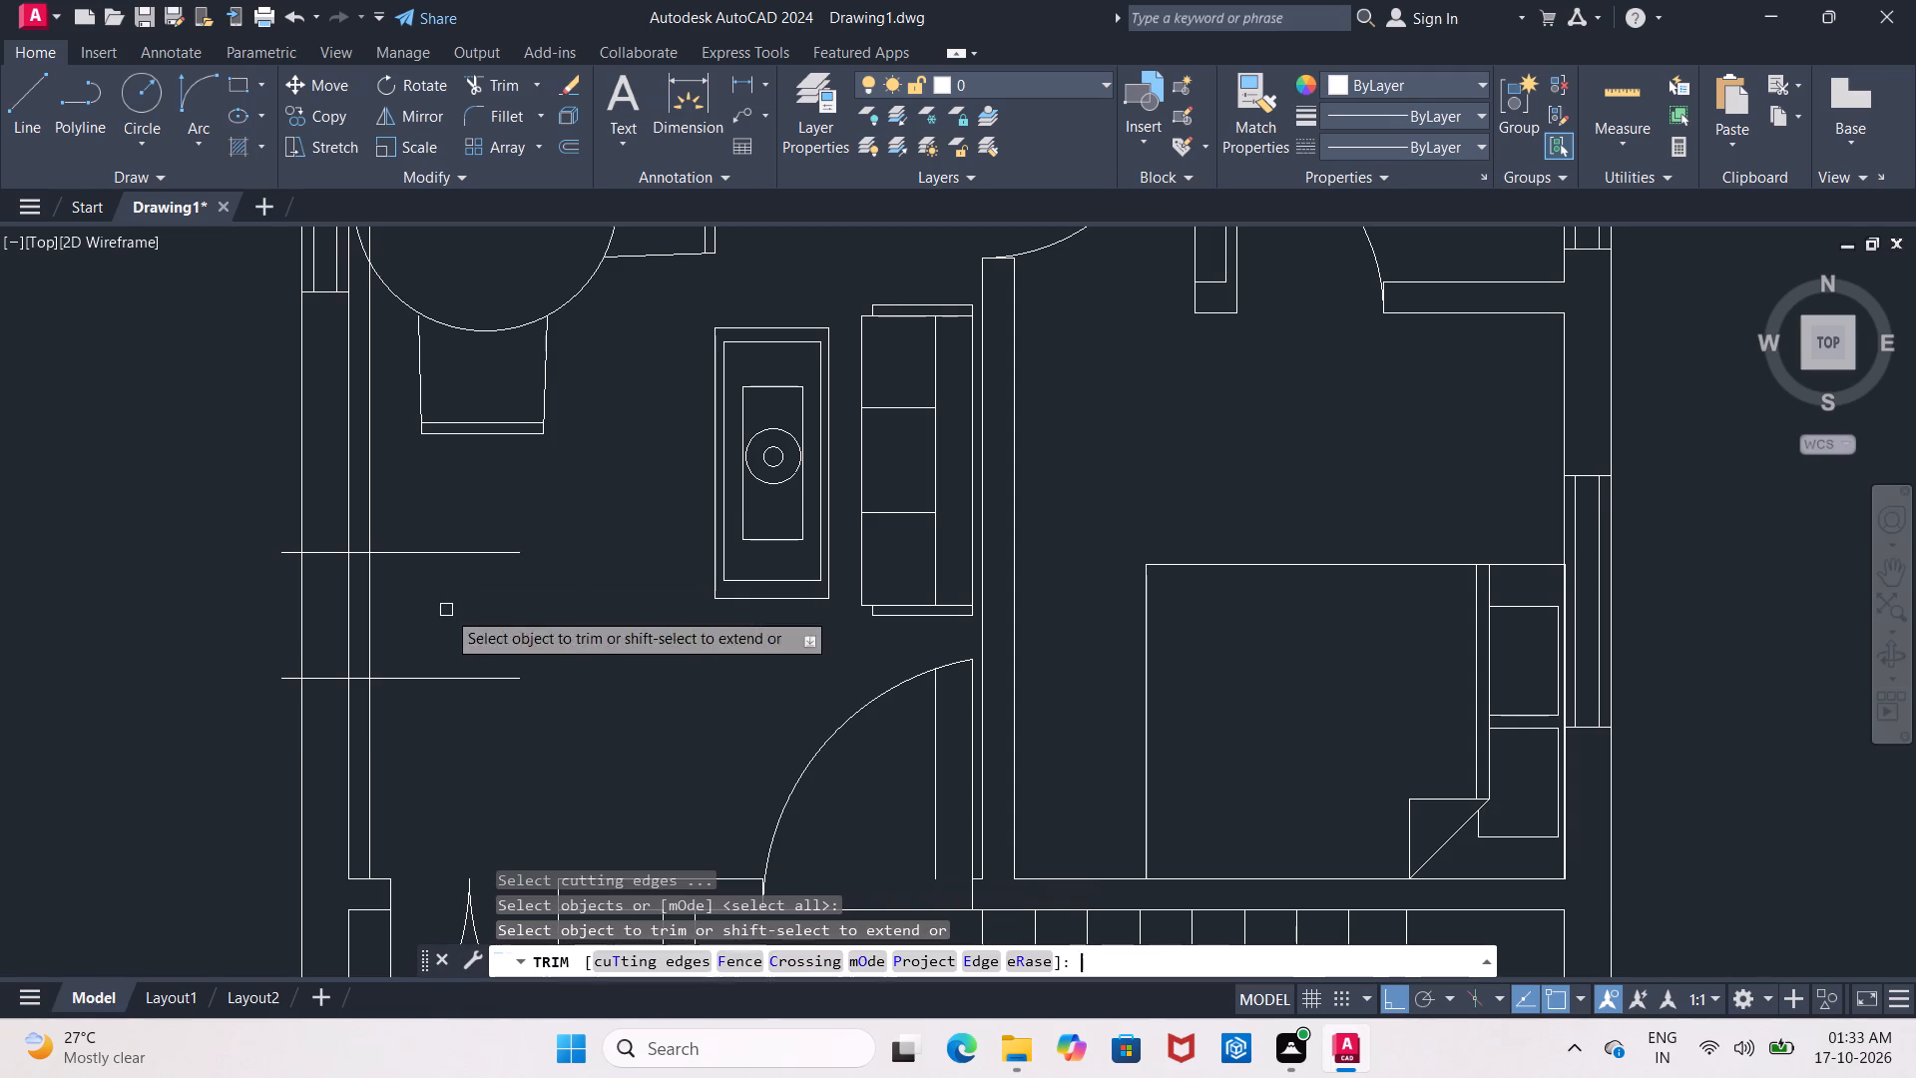
left_click(367, 517)
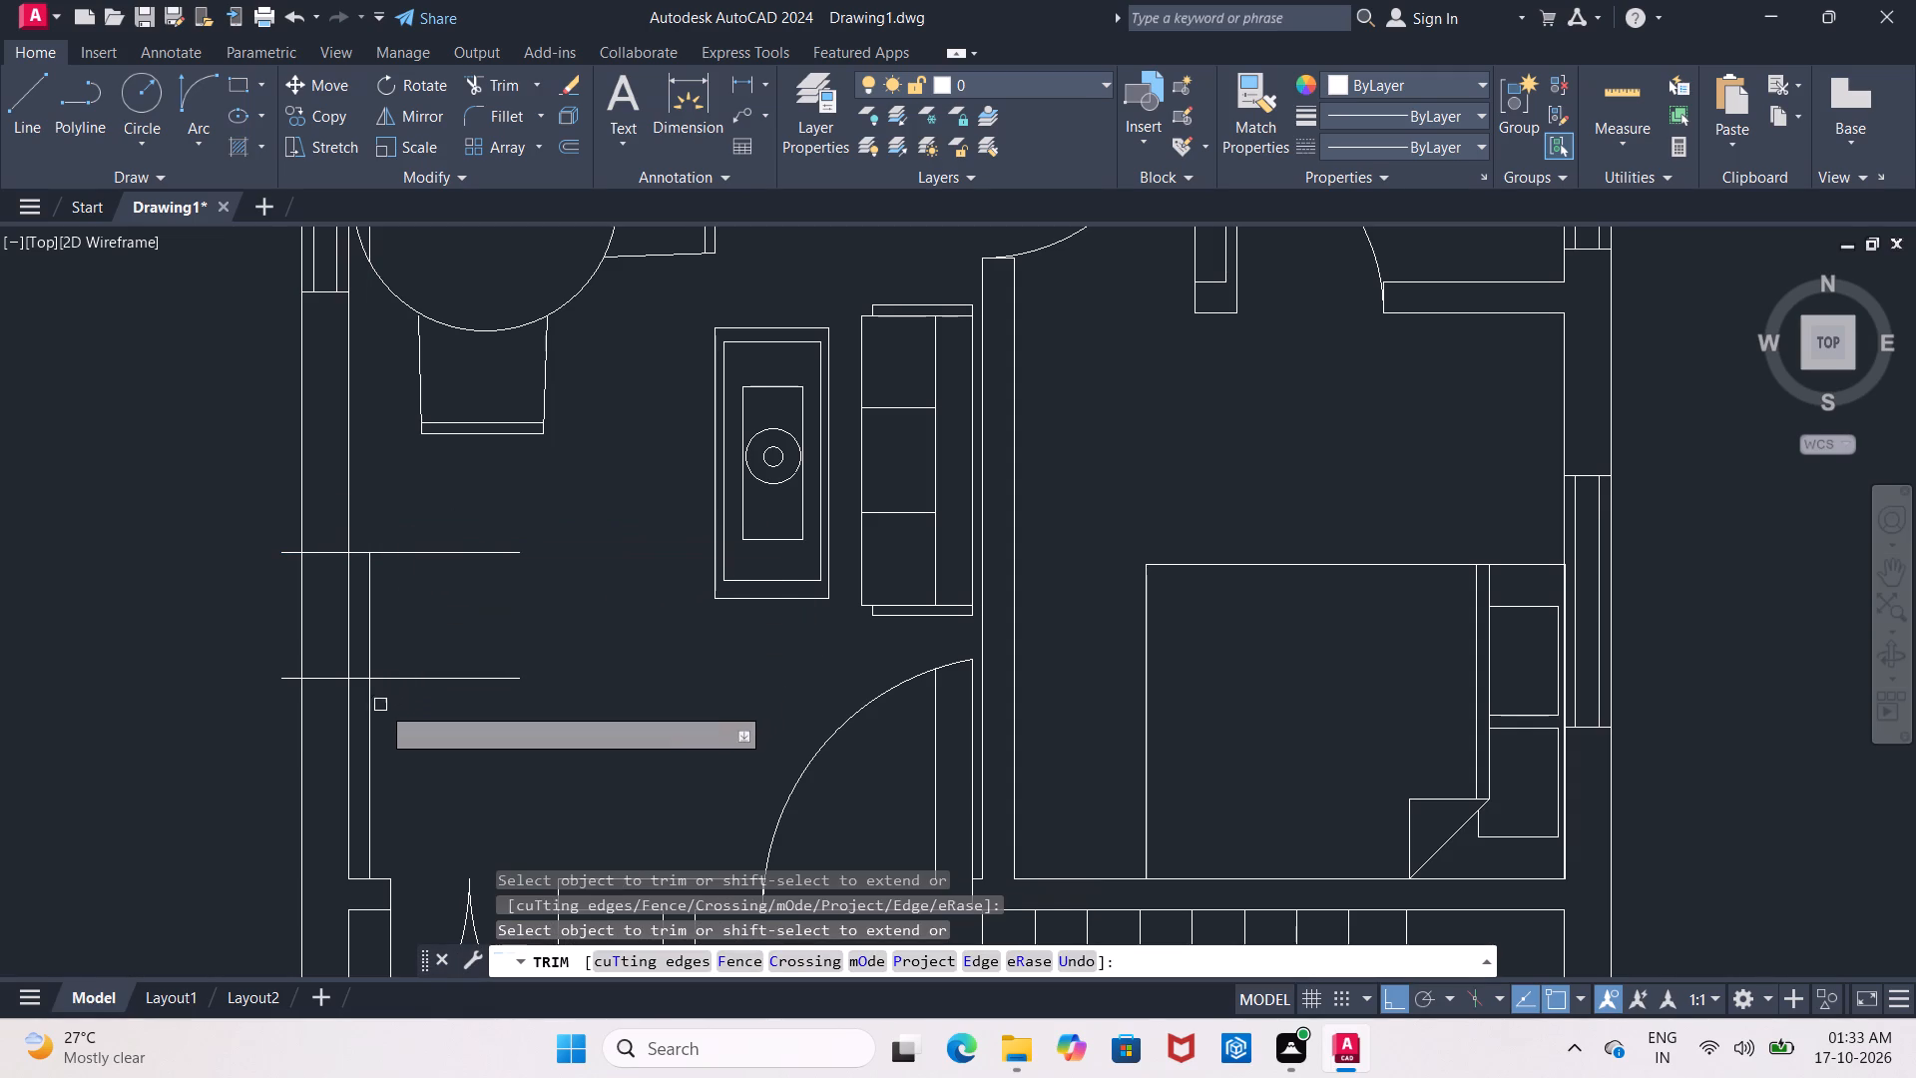
left_click(370, 721)
scroll(365, 710, "up", 2)
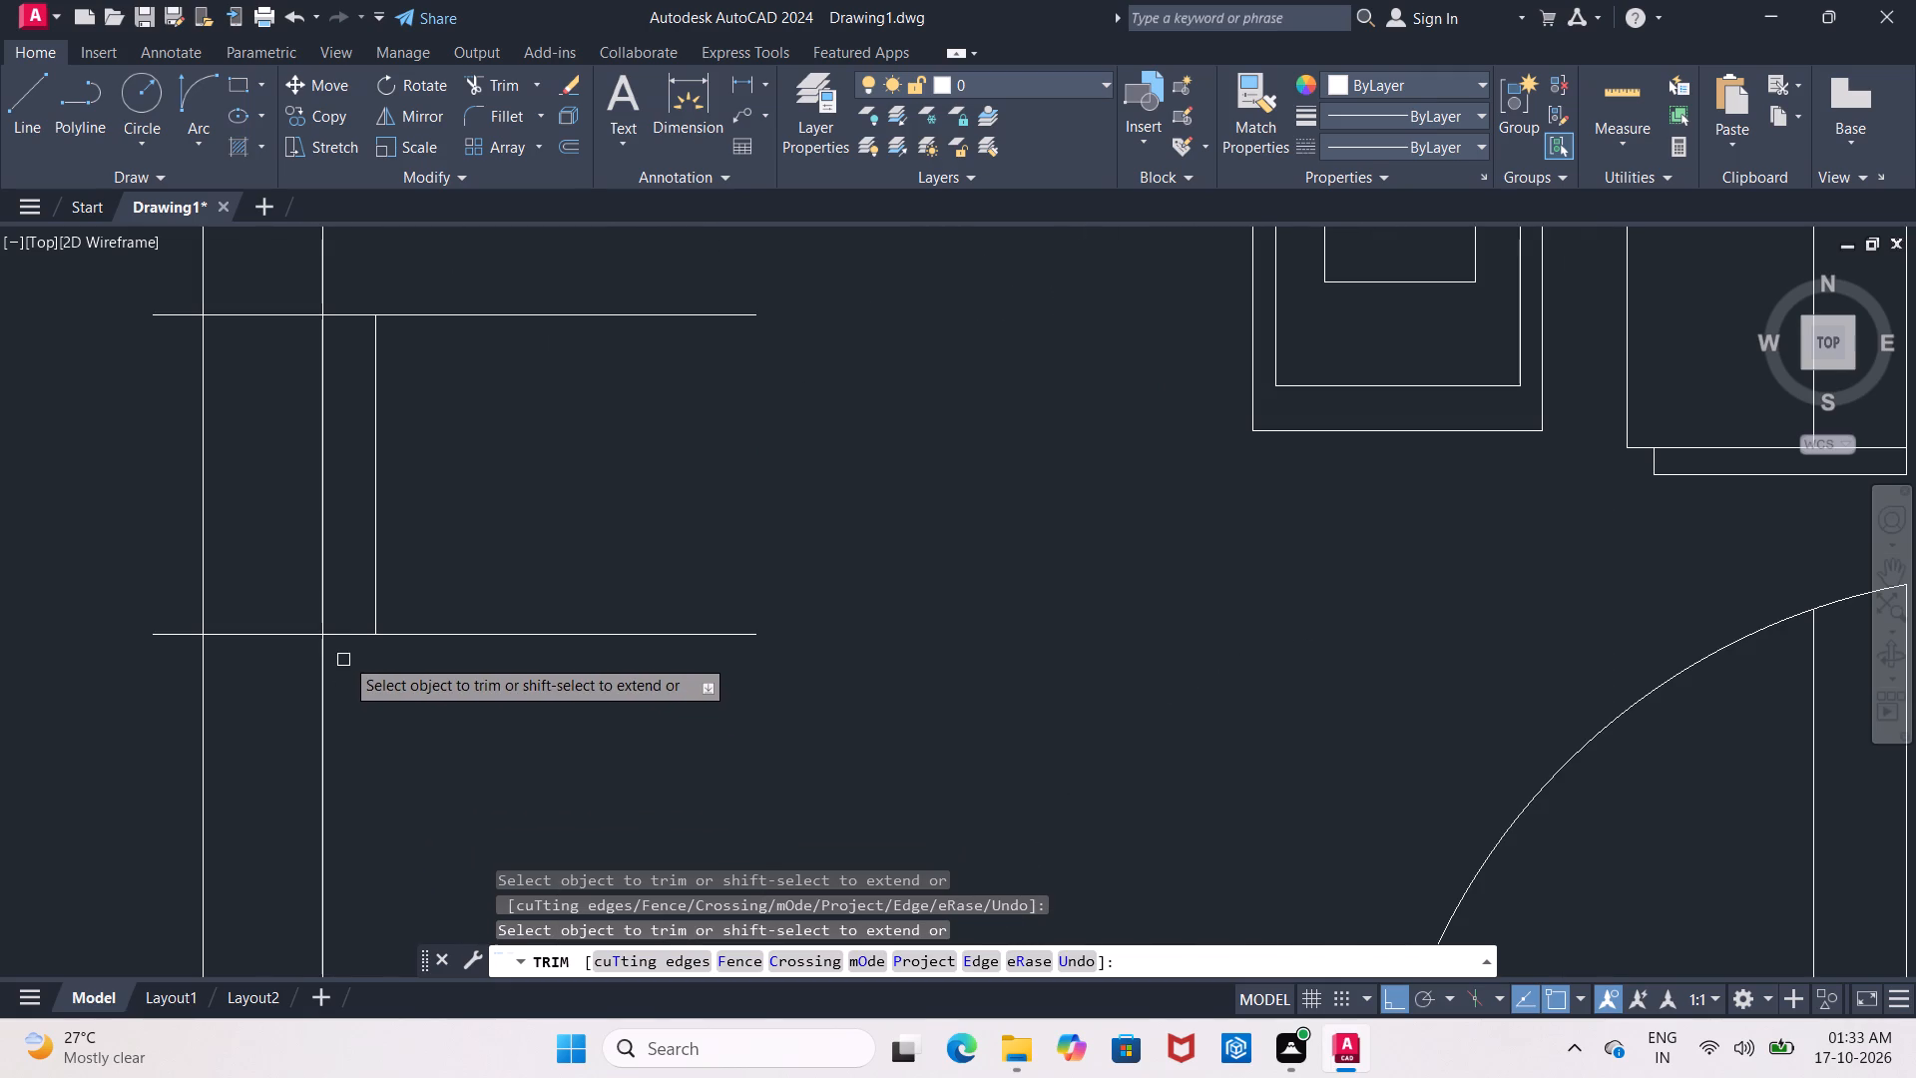
left_click(346, 639)
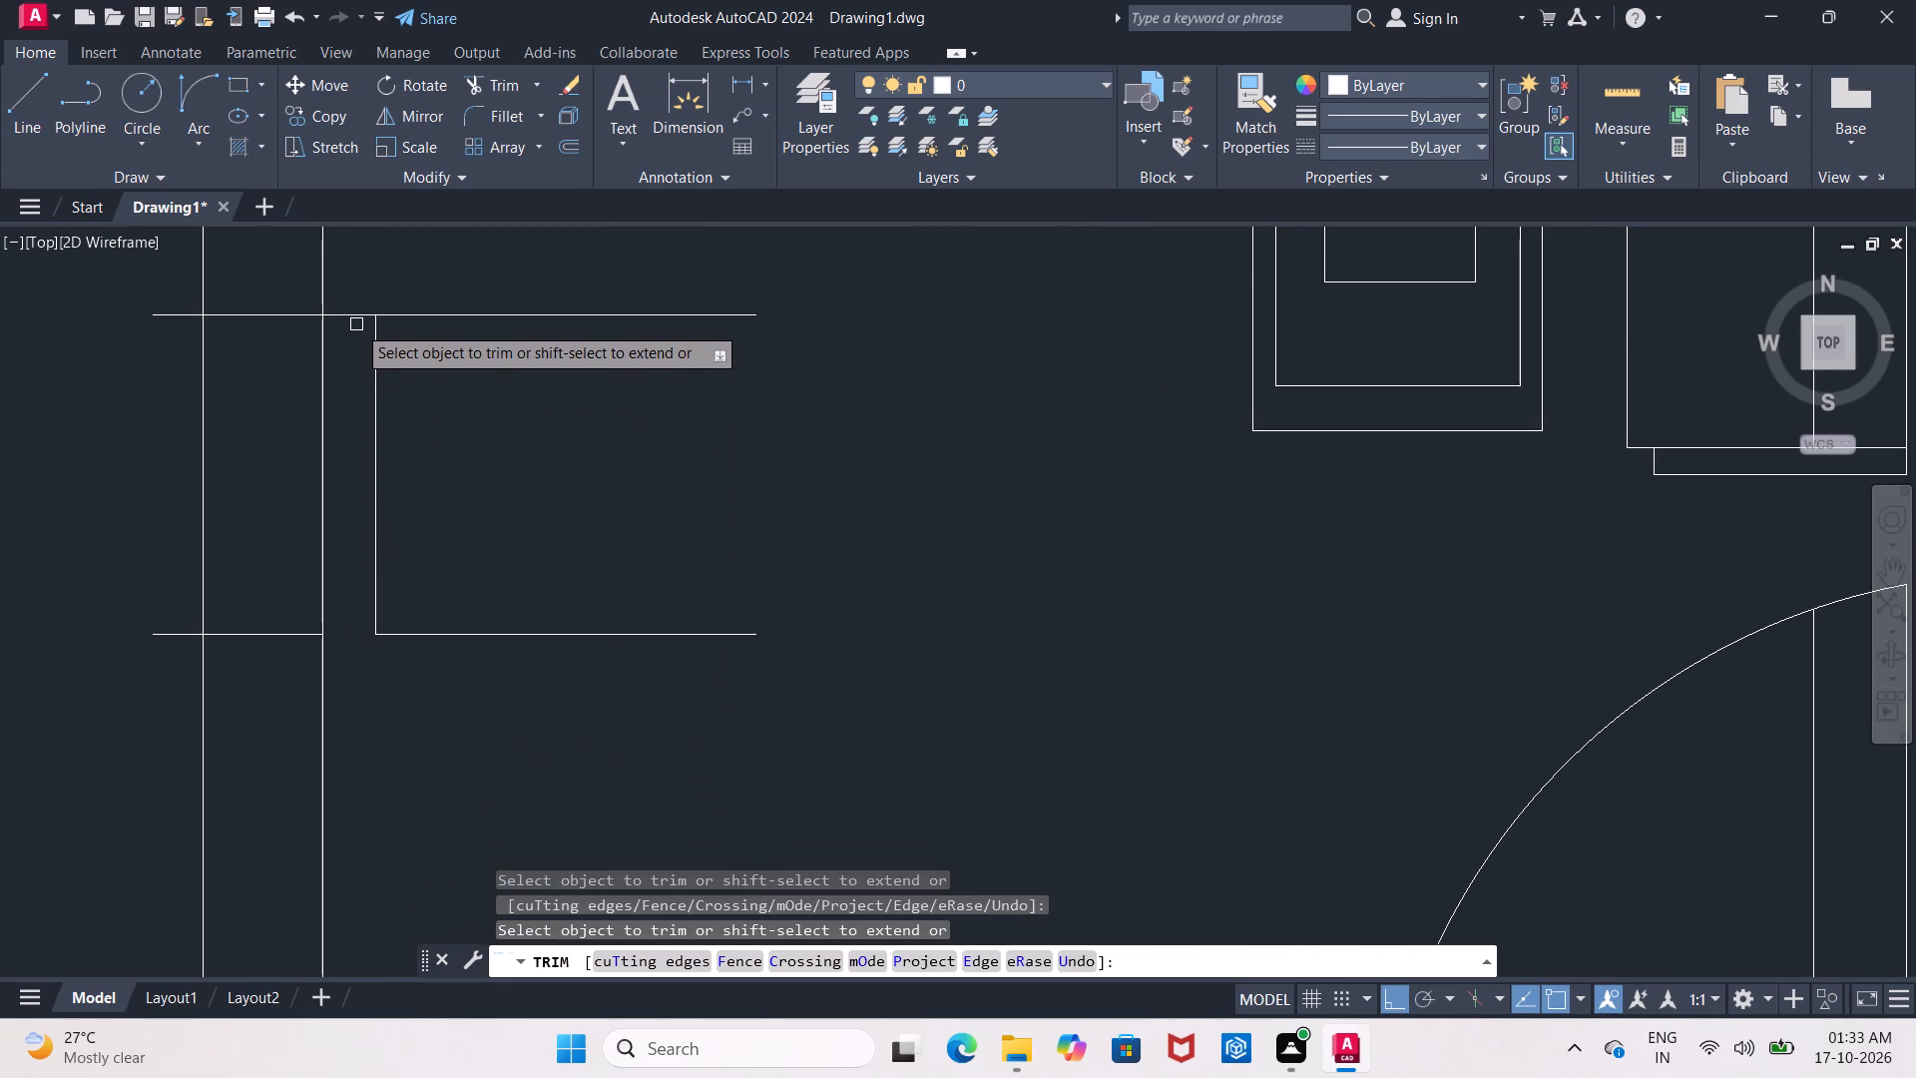
left_click(356, 317)
triple_click(450, 311)
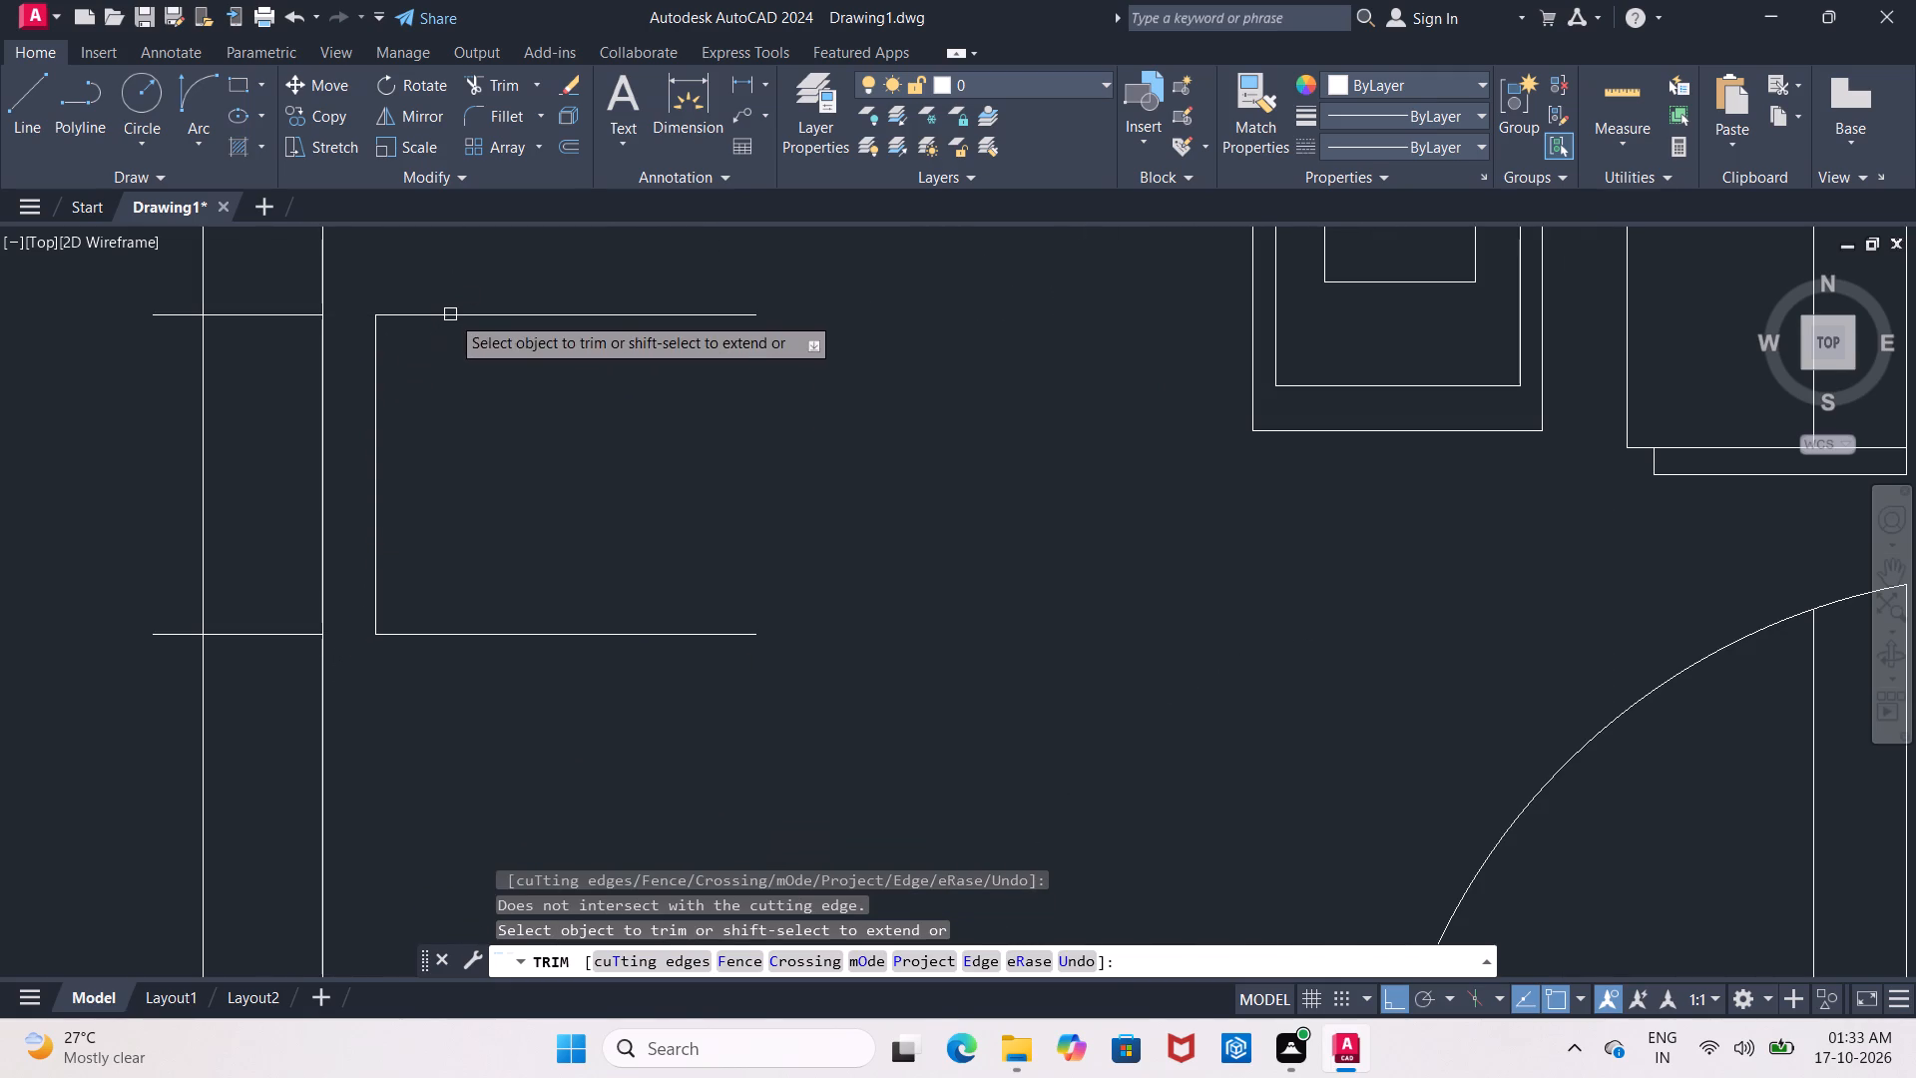
key("Escape")
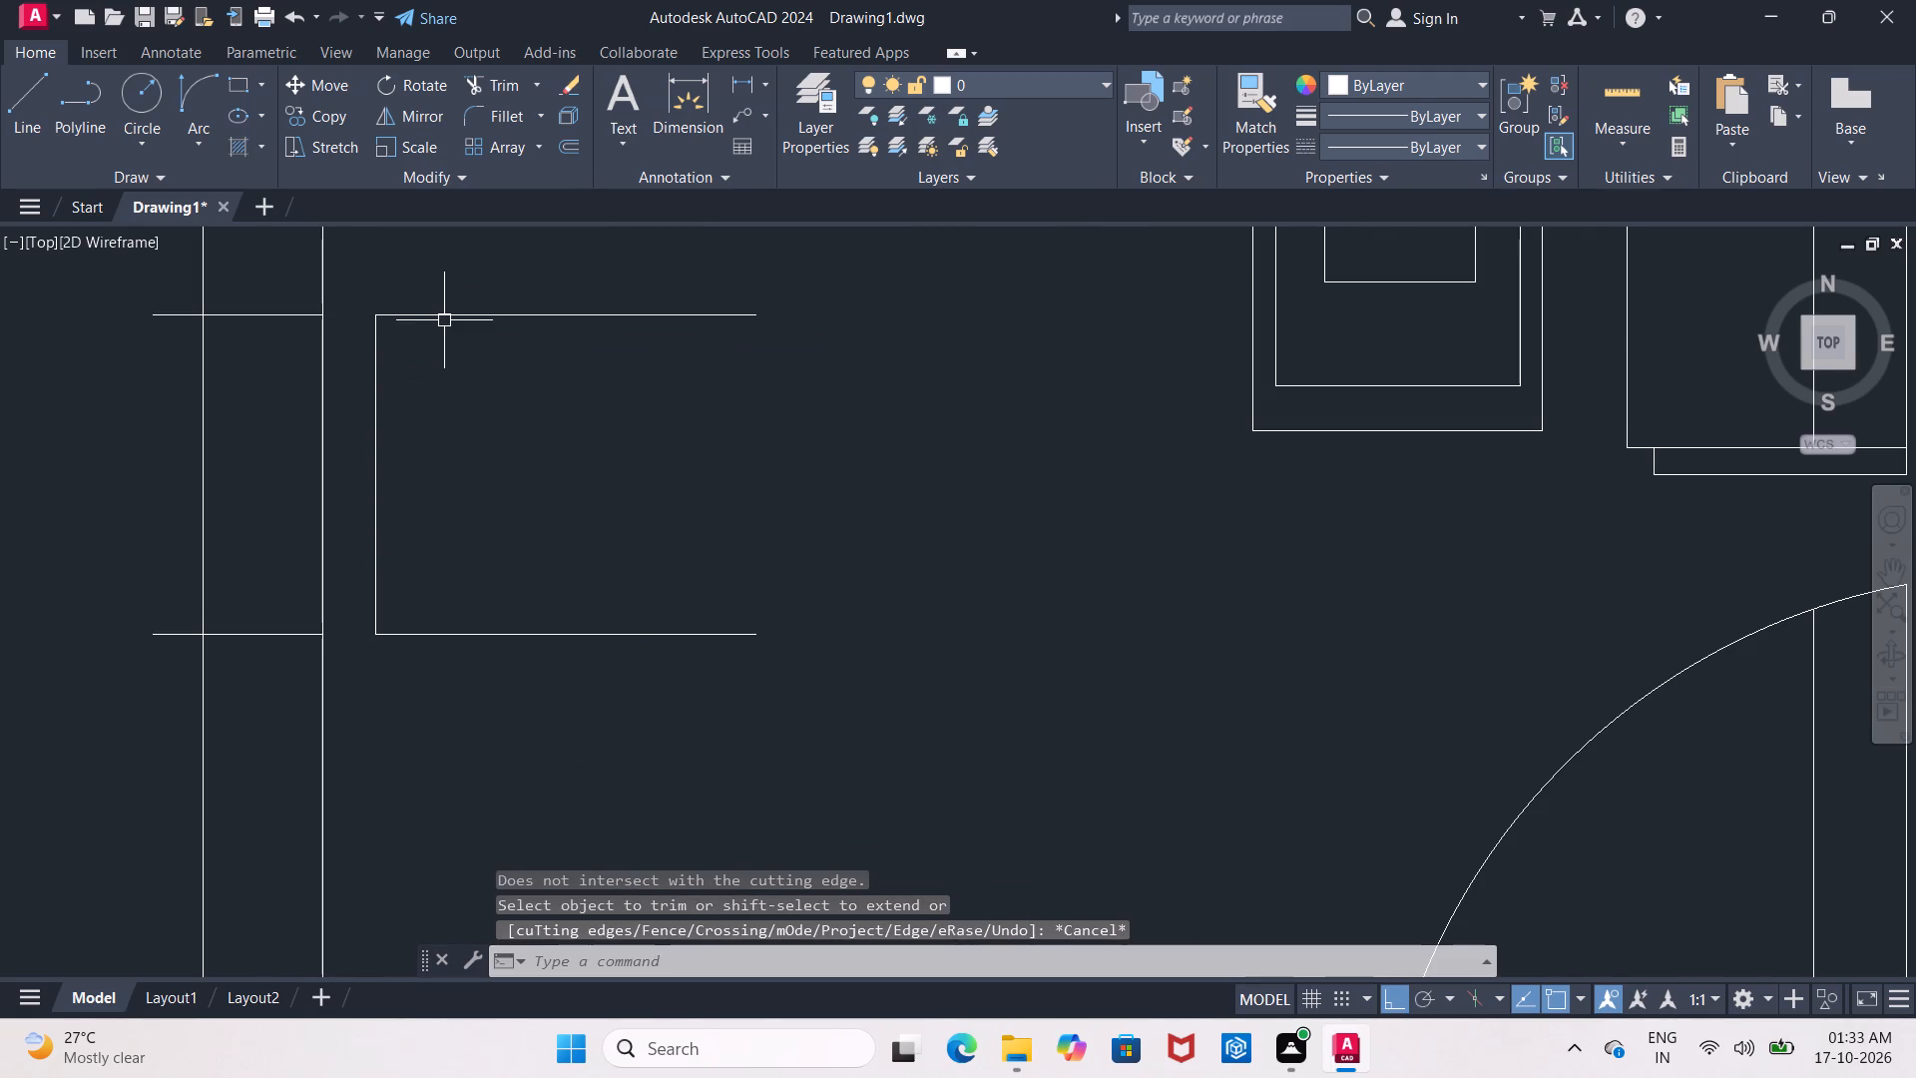
Erase the four leftover horizontal line pieces inside the room and across the west wall.
left_click(445, 317)
left_click(467, 641)
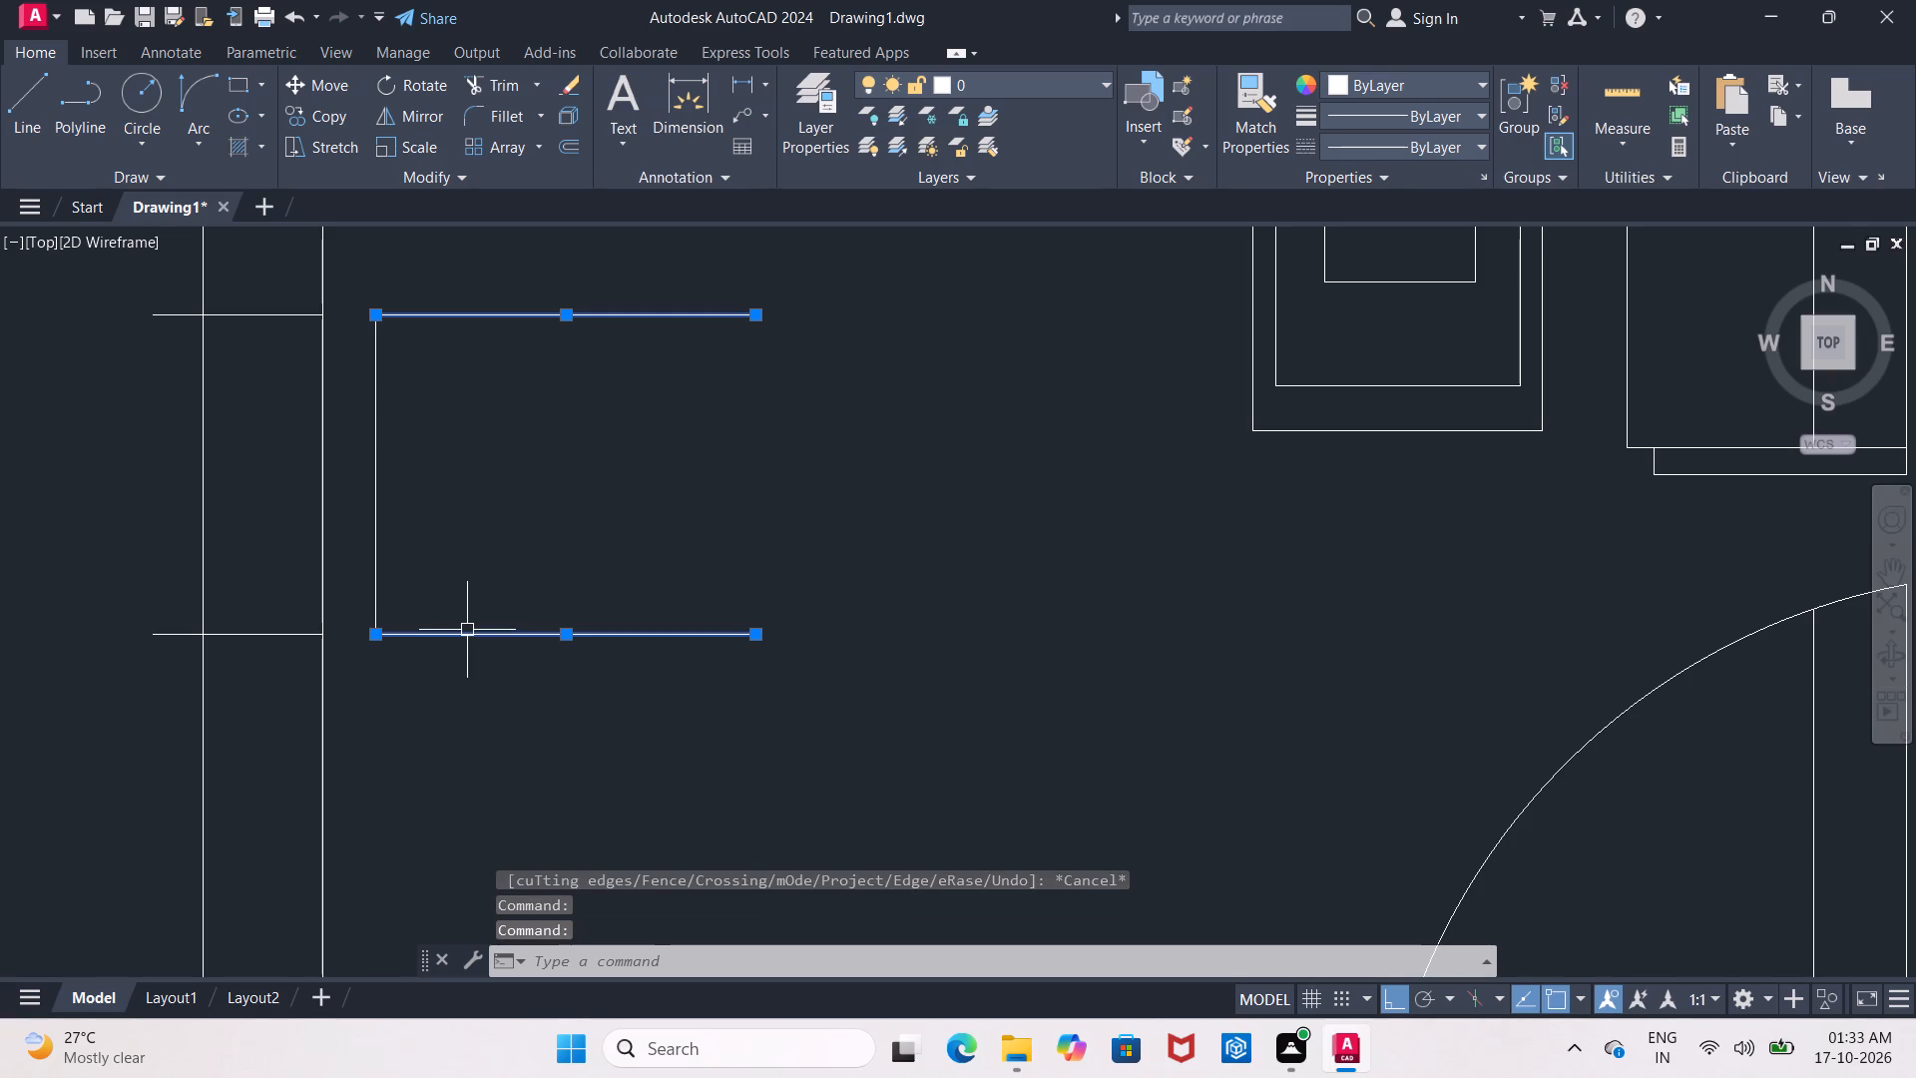
key("Delete")
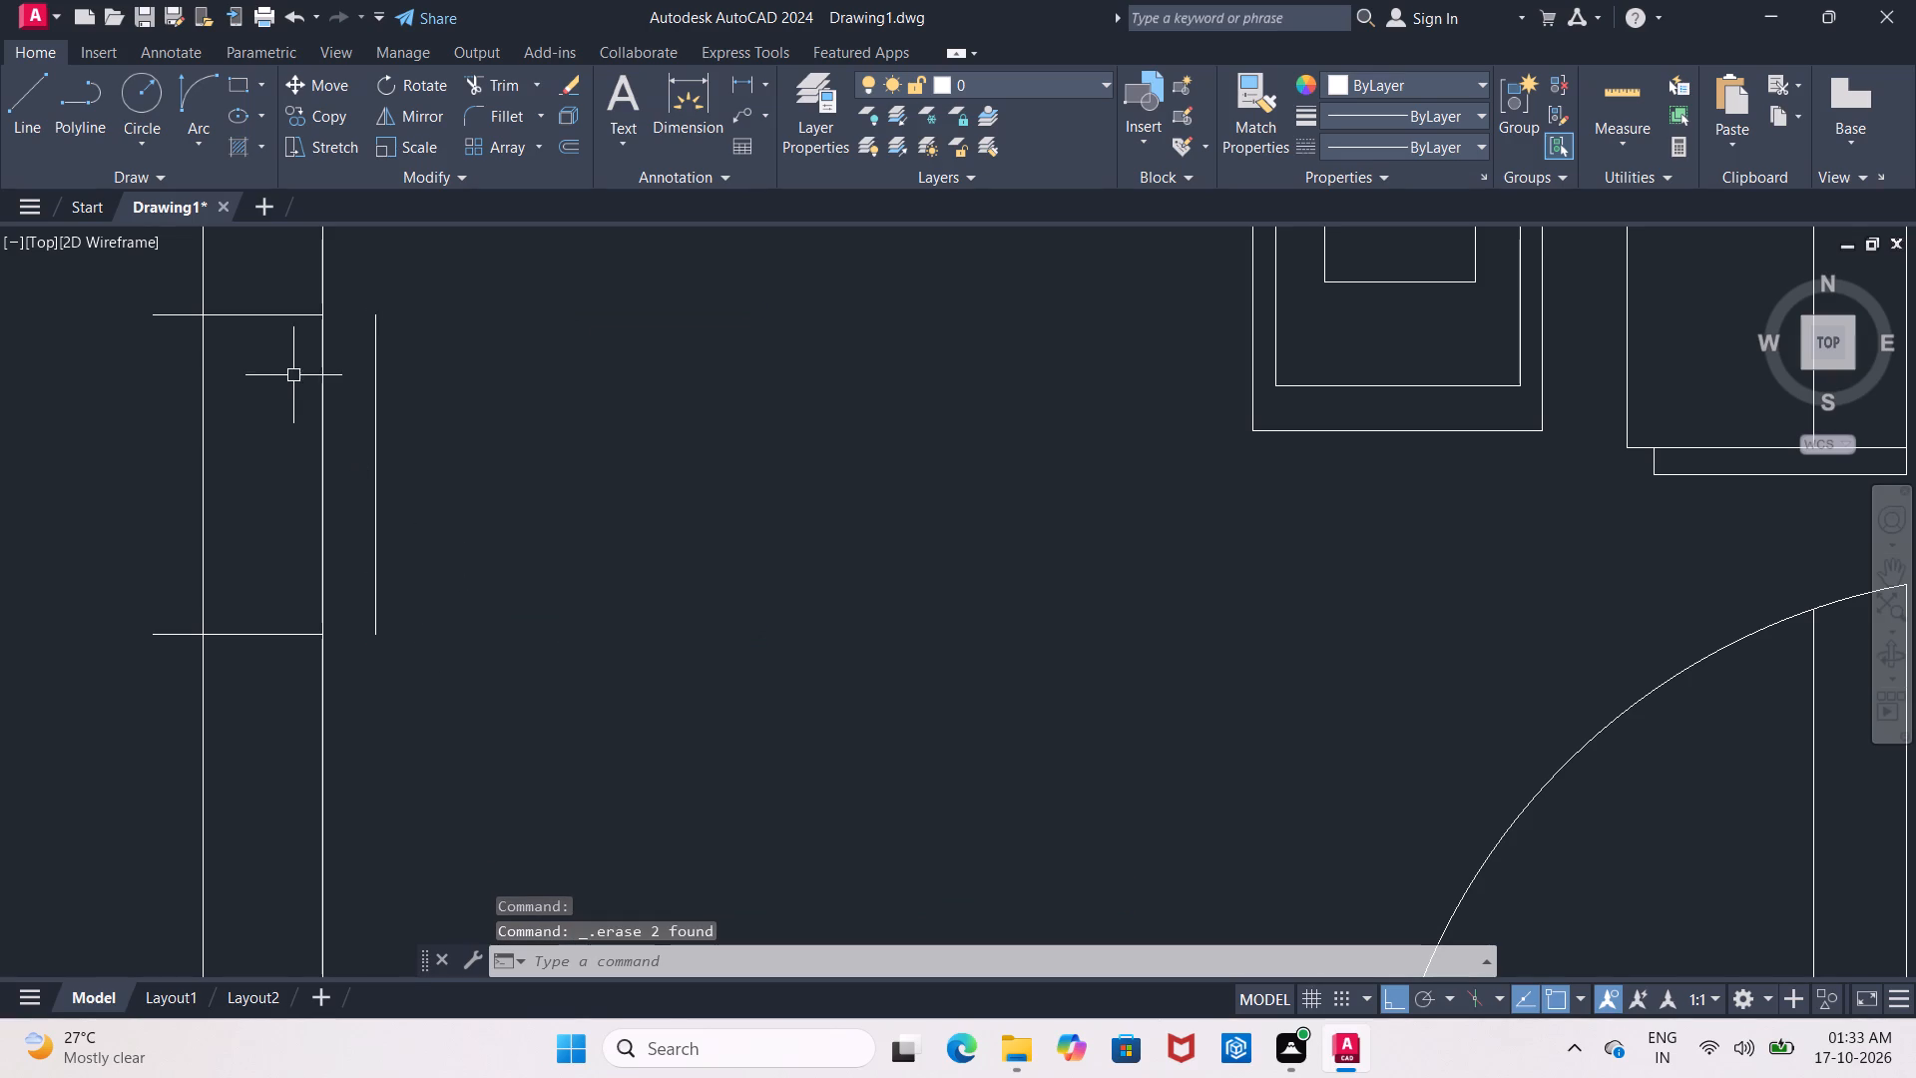
left_click(276, 320)
left_click(242, 635)
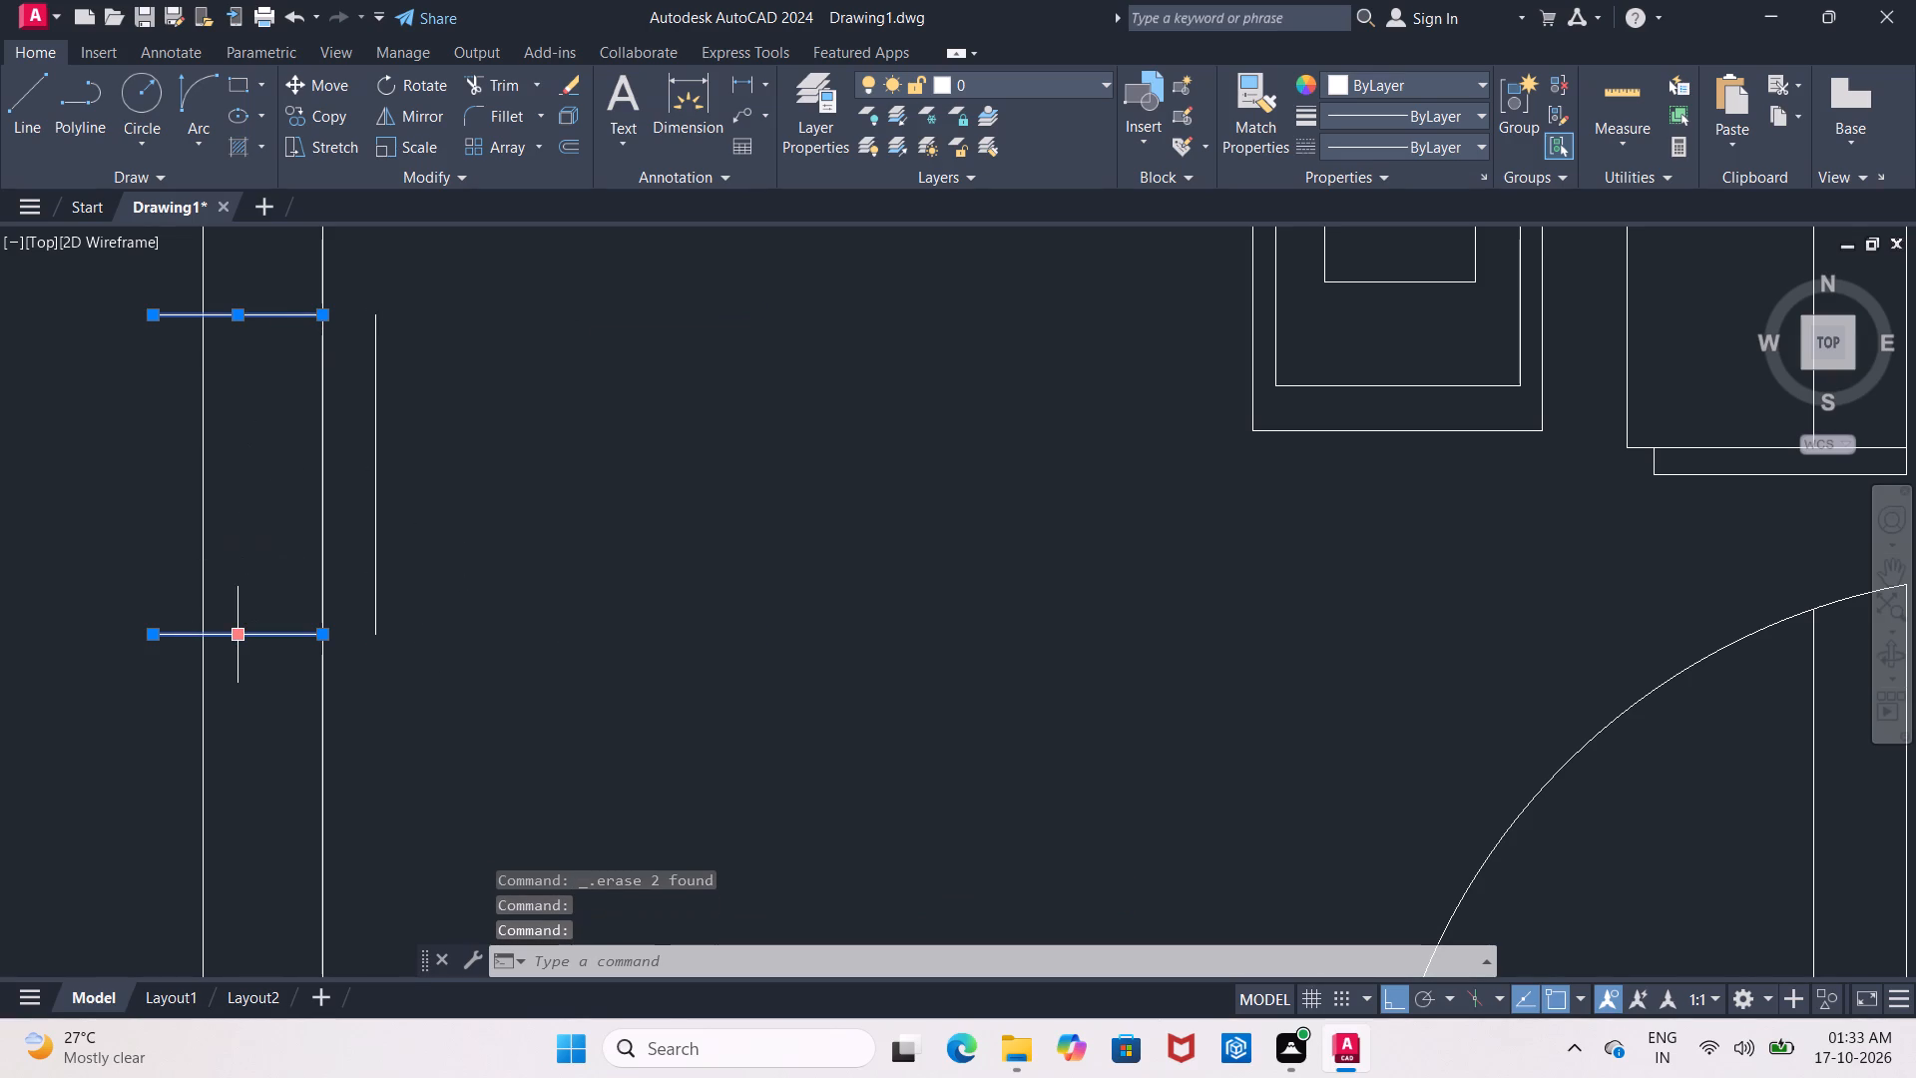
key("Delete")
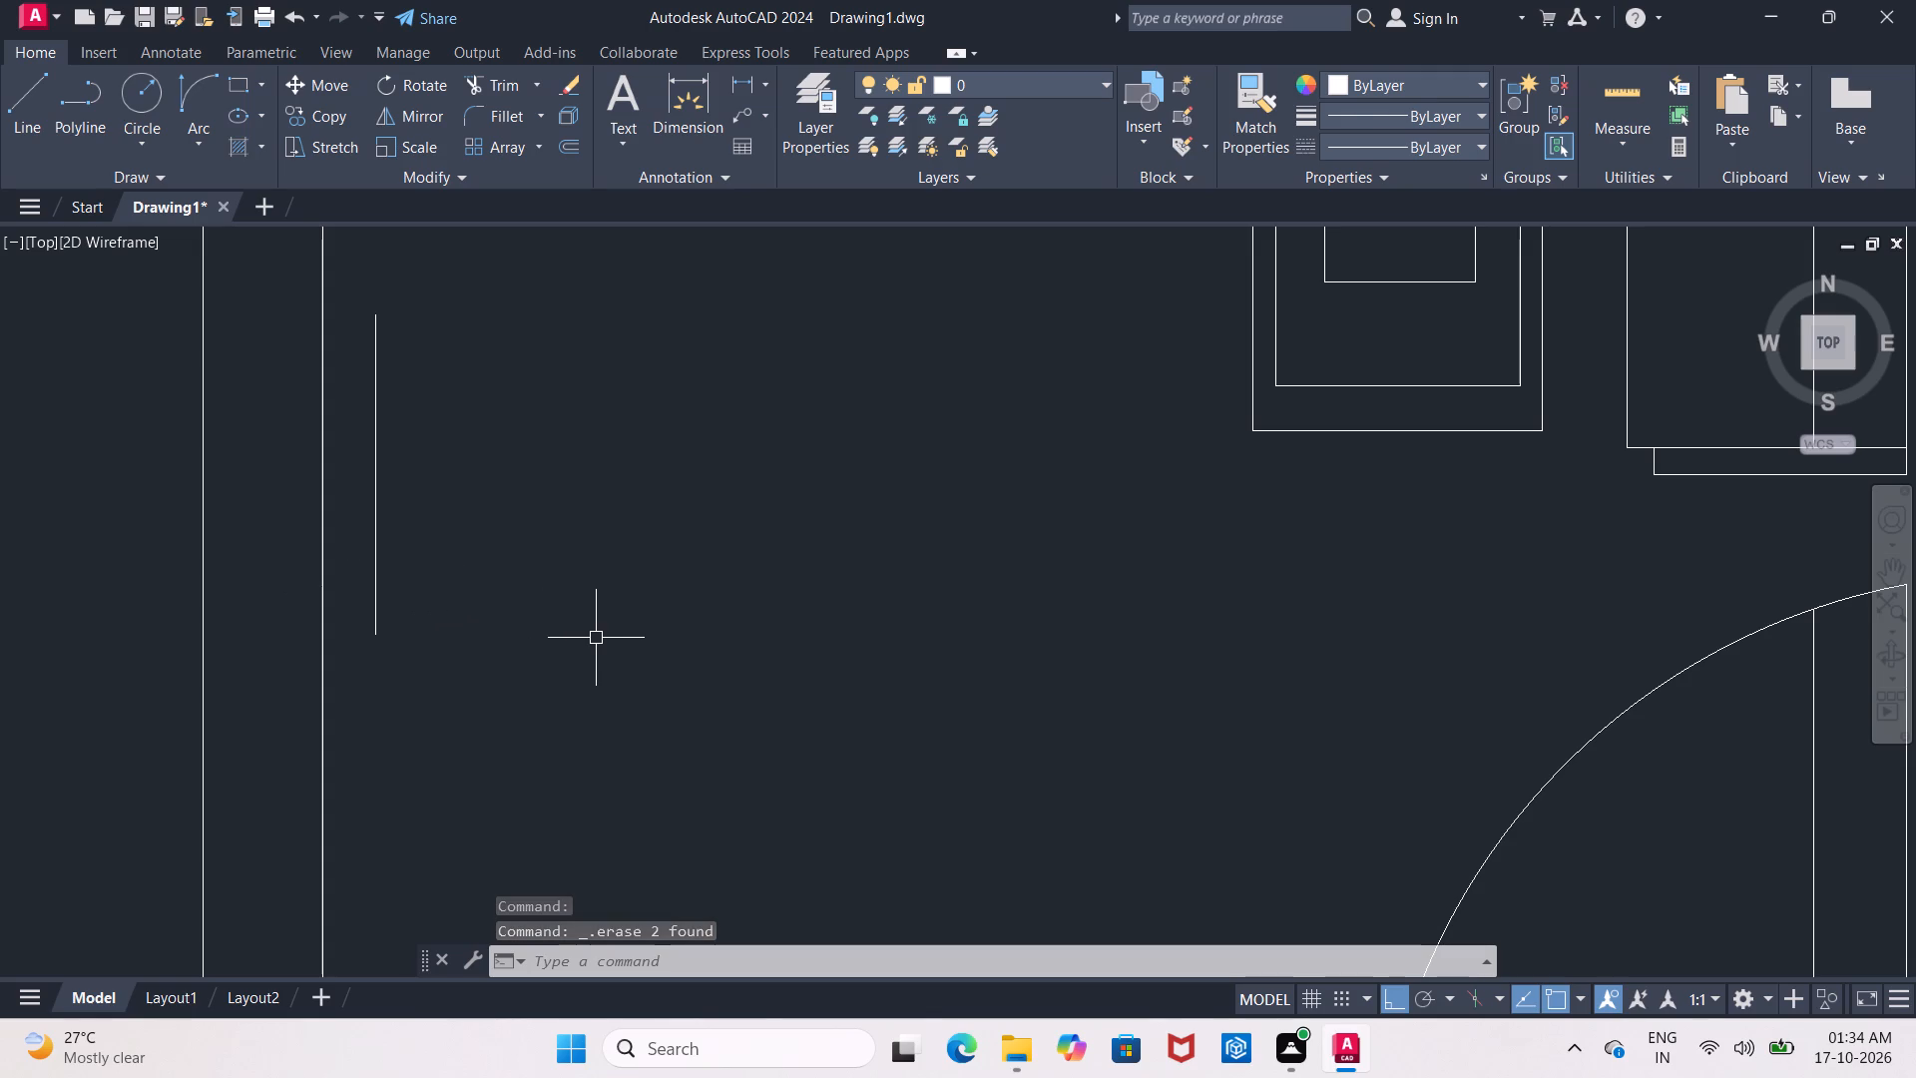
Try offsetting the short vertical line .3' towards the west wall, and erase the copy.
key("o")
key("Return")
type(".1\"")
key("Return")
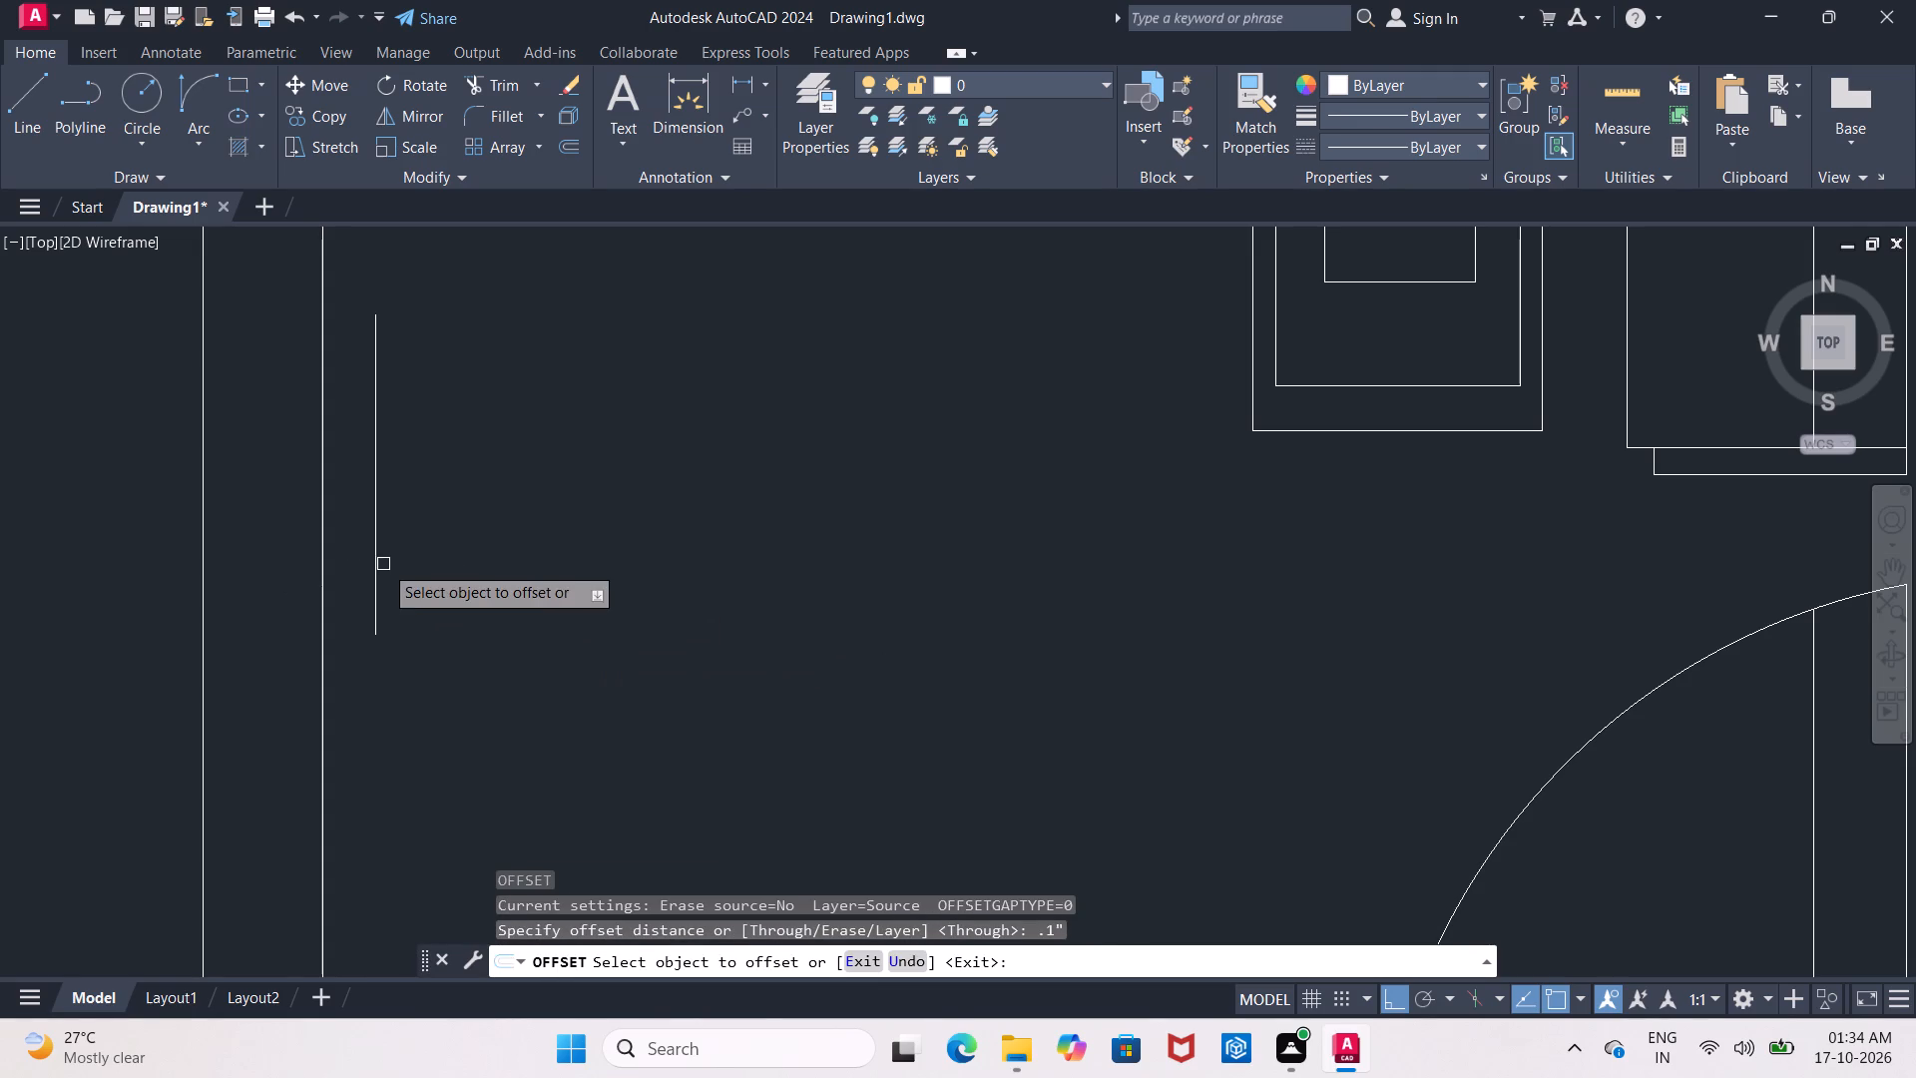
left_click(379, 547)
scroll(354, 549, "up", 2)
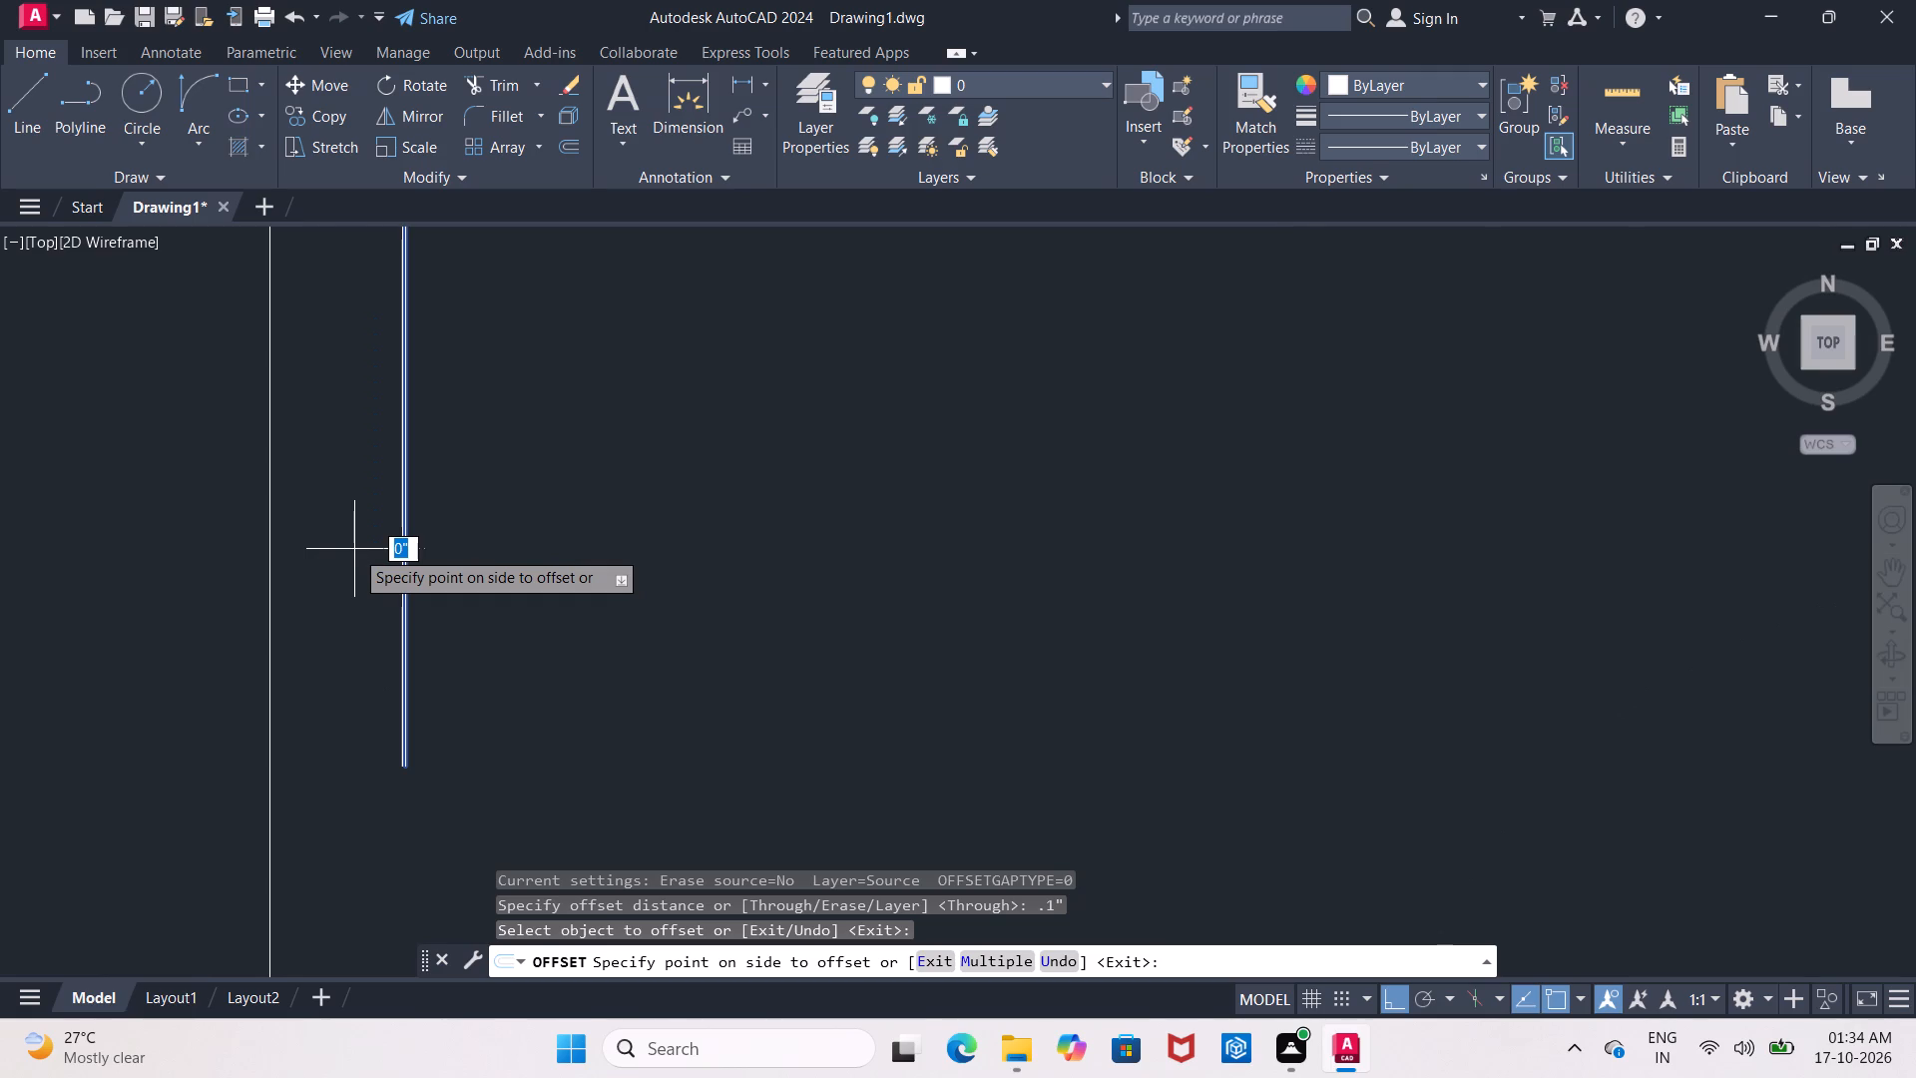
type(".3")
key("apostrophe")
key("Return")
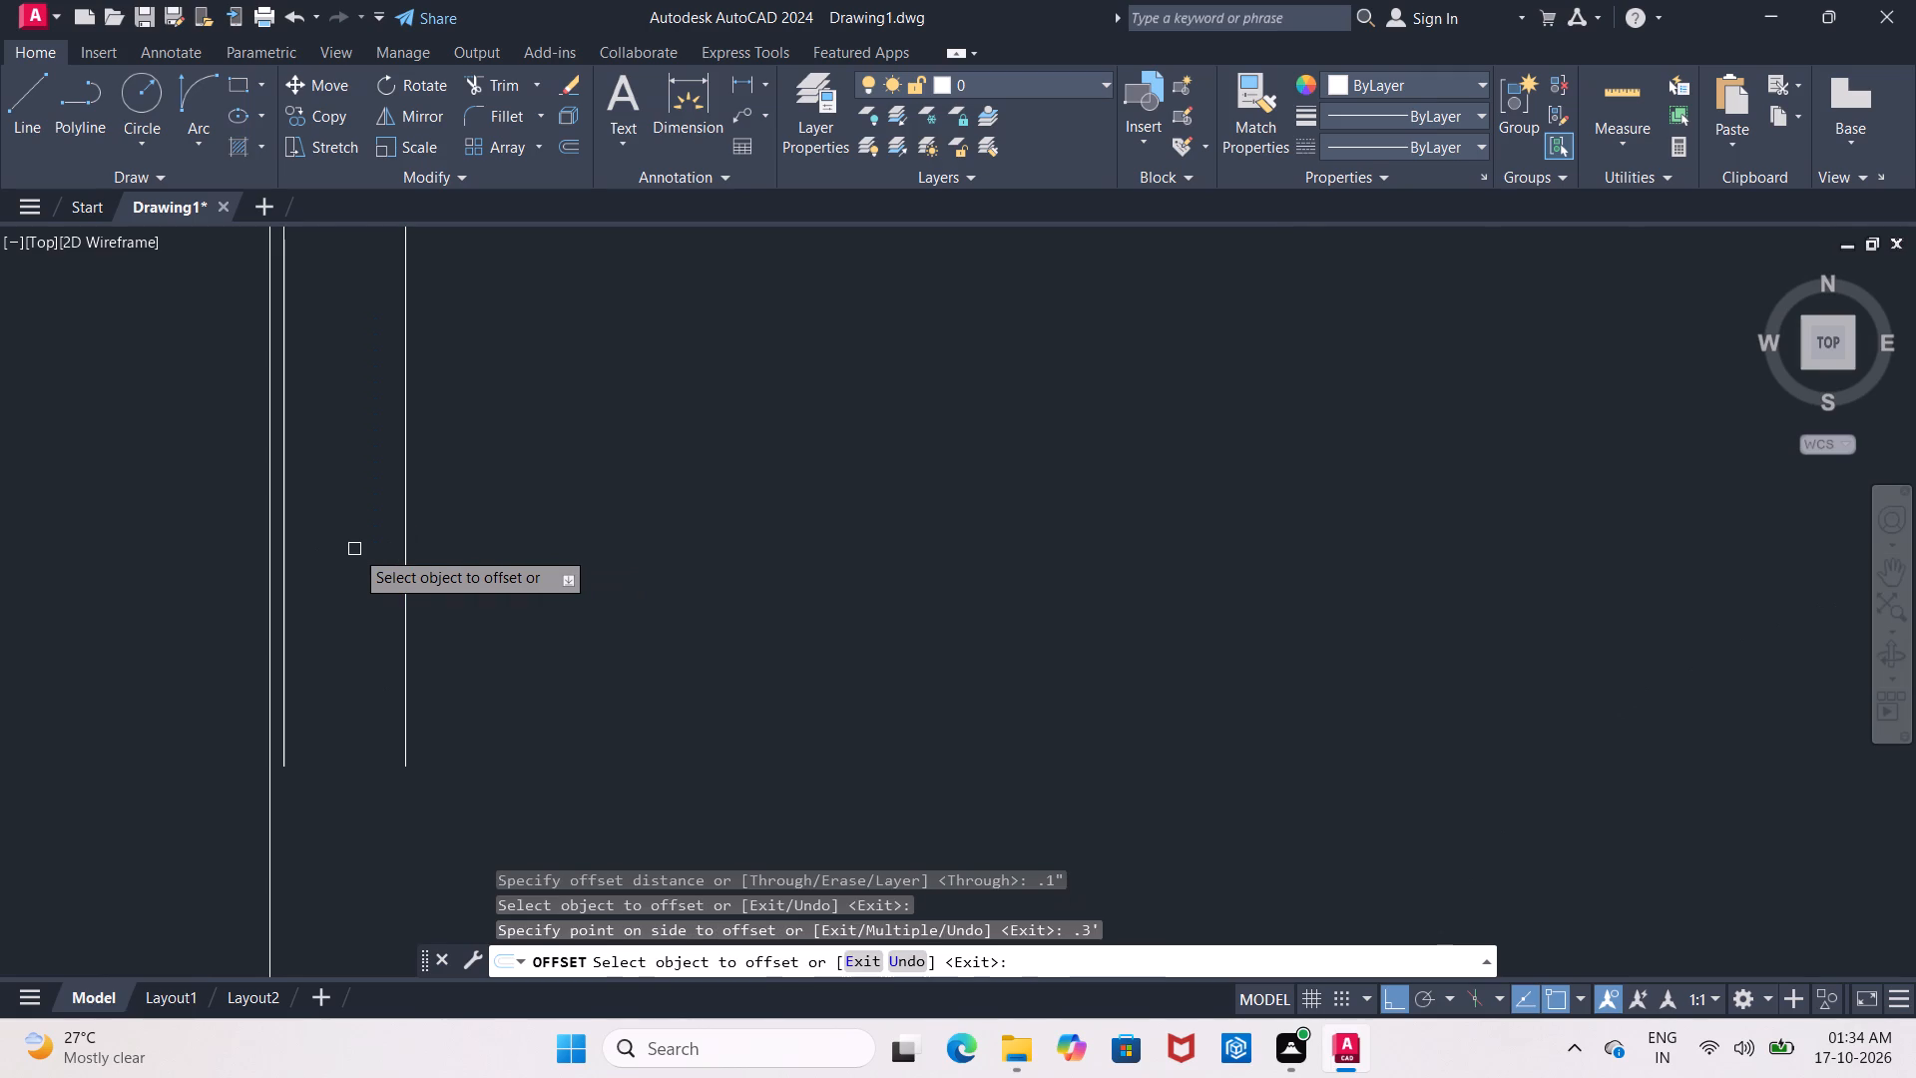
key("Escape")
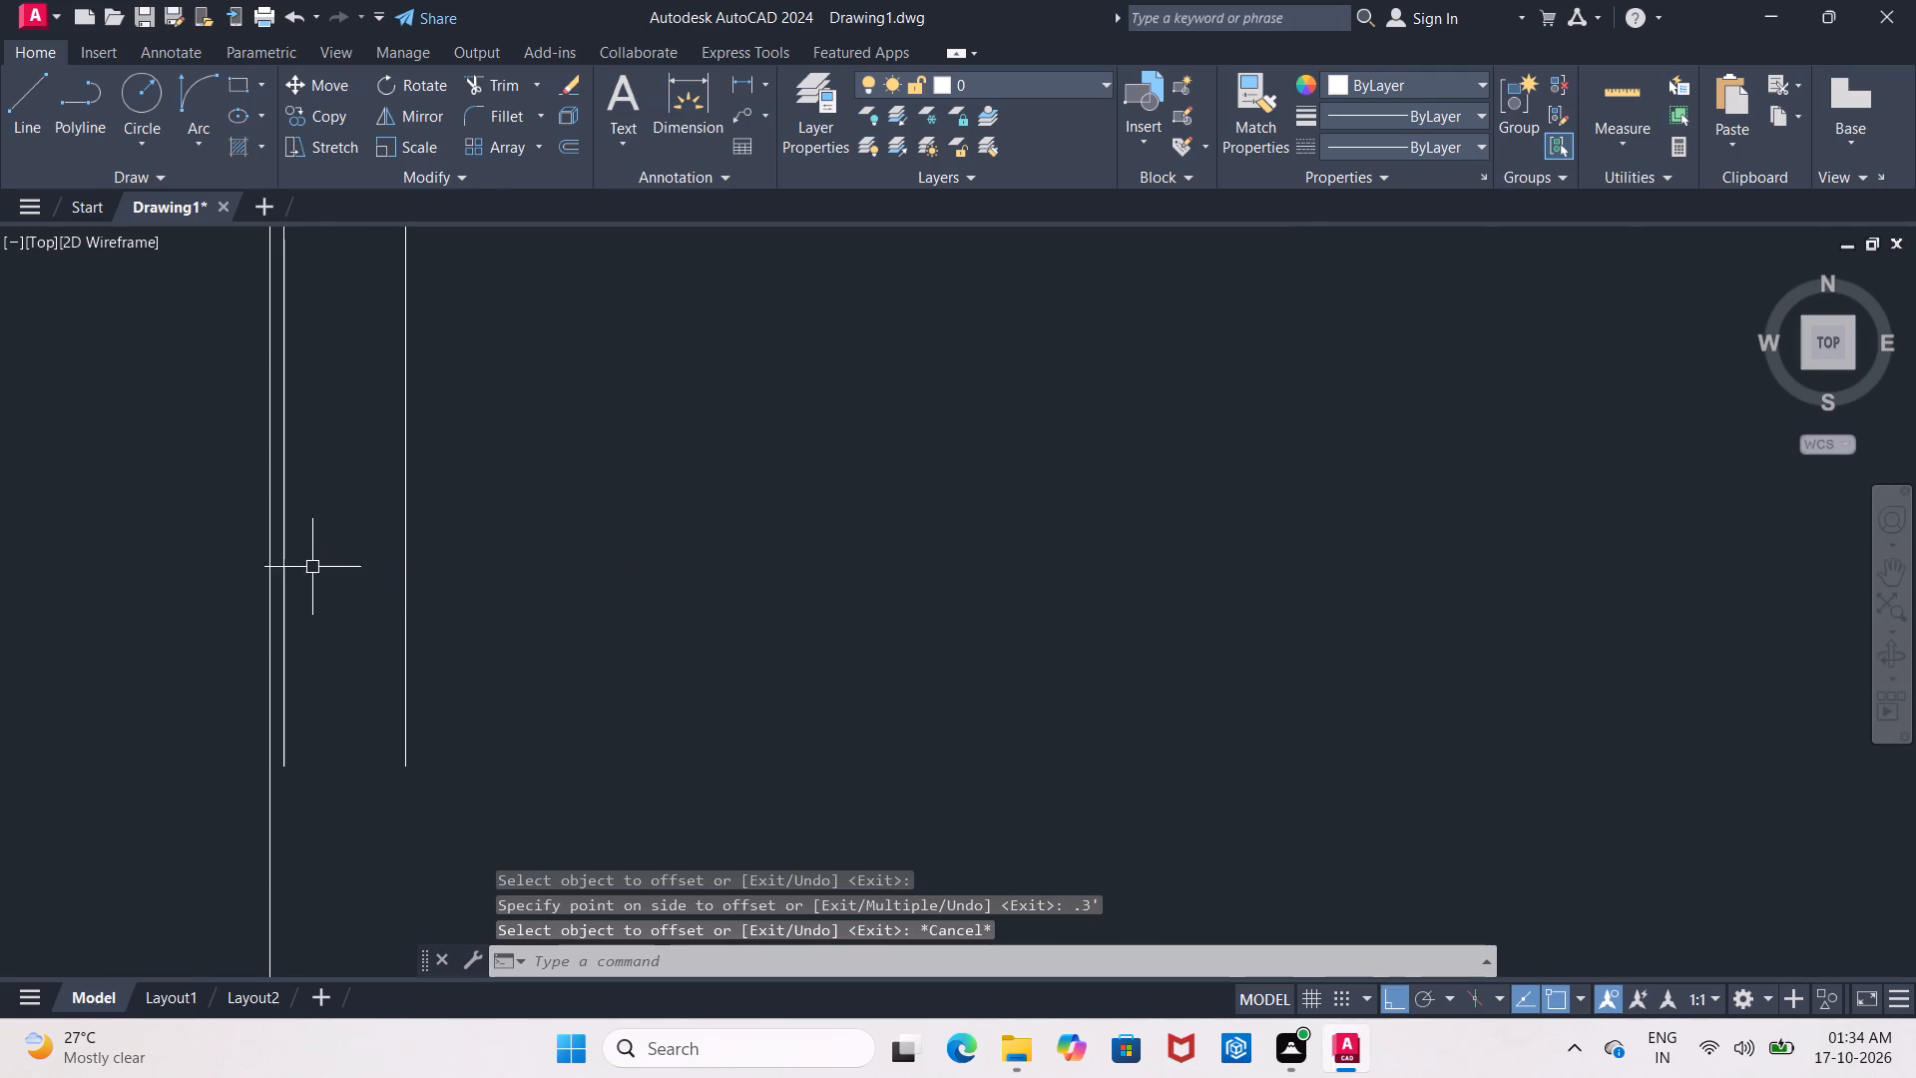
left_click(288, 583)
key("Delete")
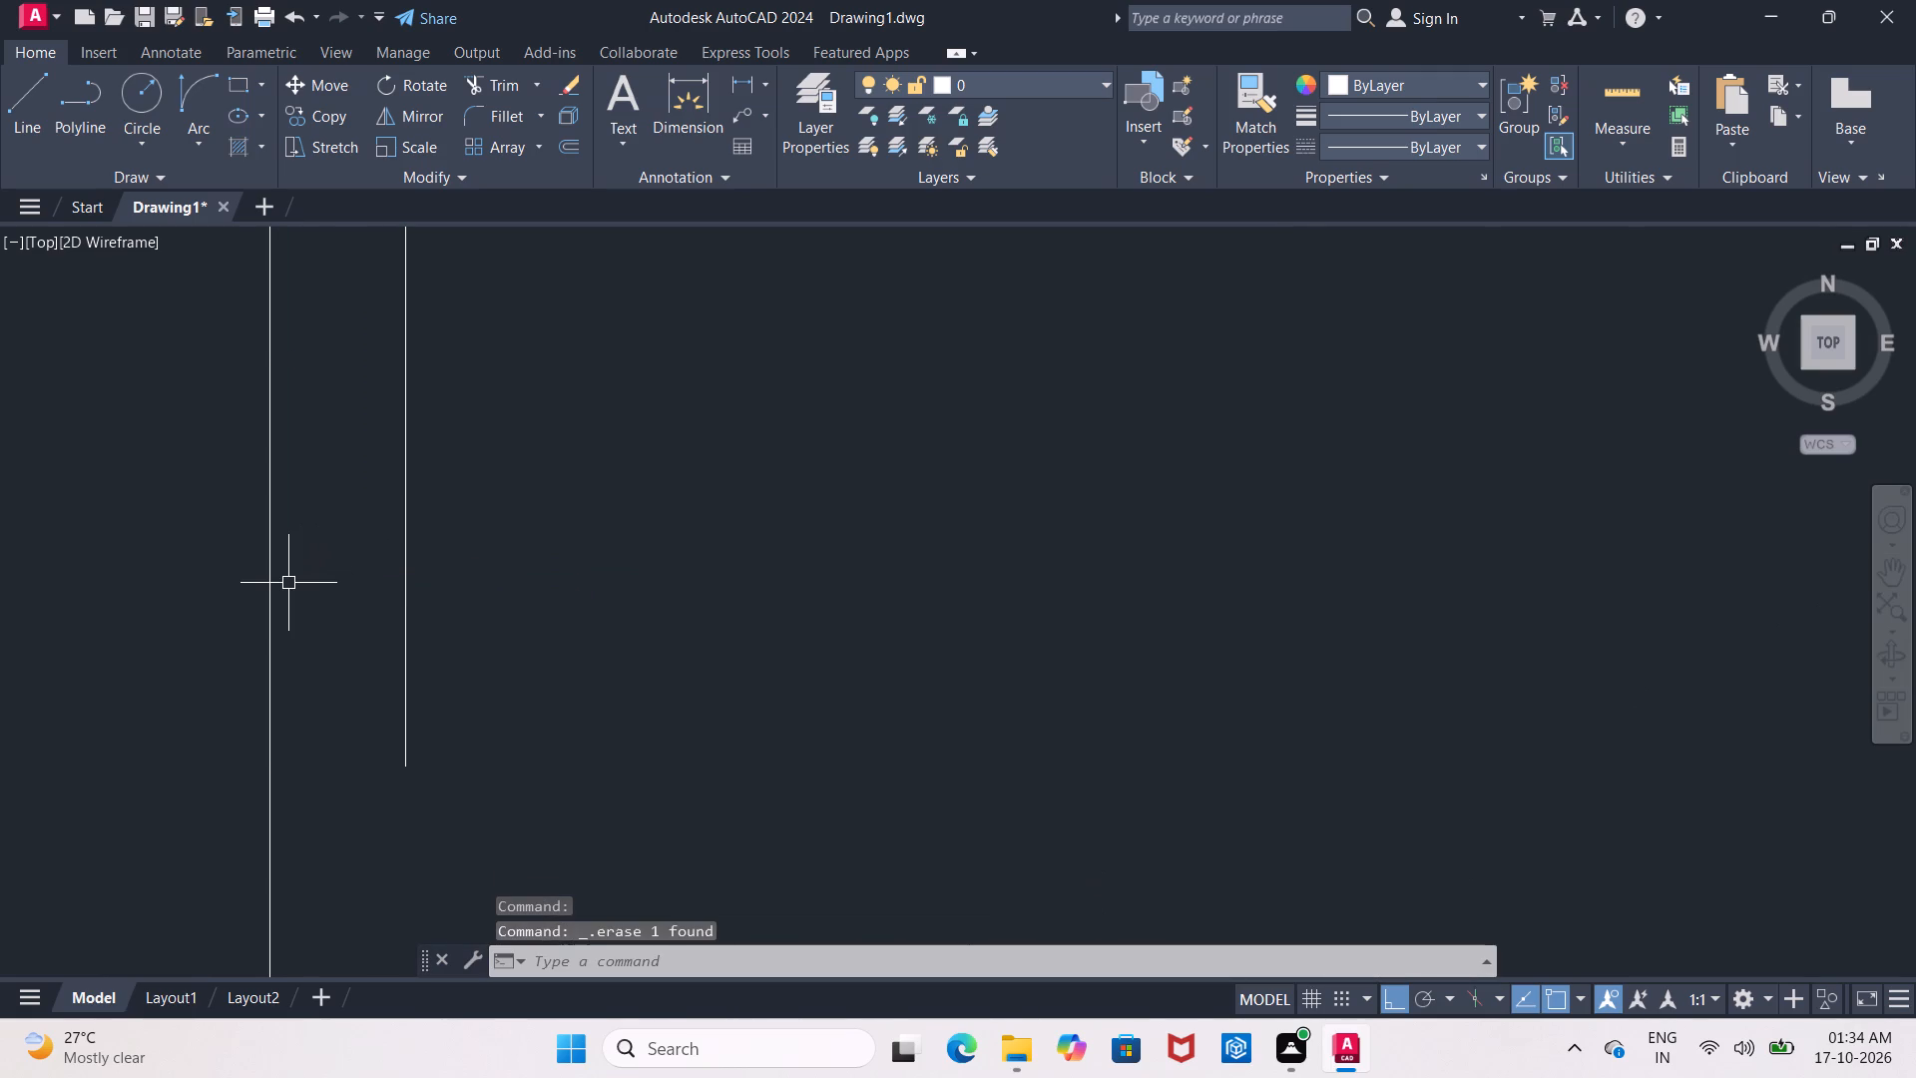
Offset the short vertical line .3" towards the west wall to give the panel its thickness.
key("o")
key("Return")
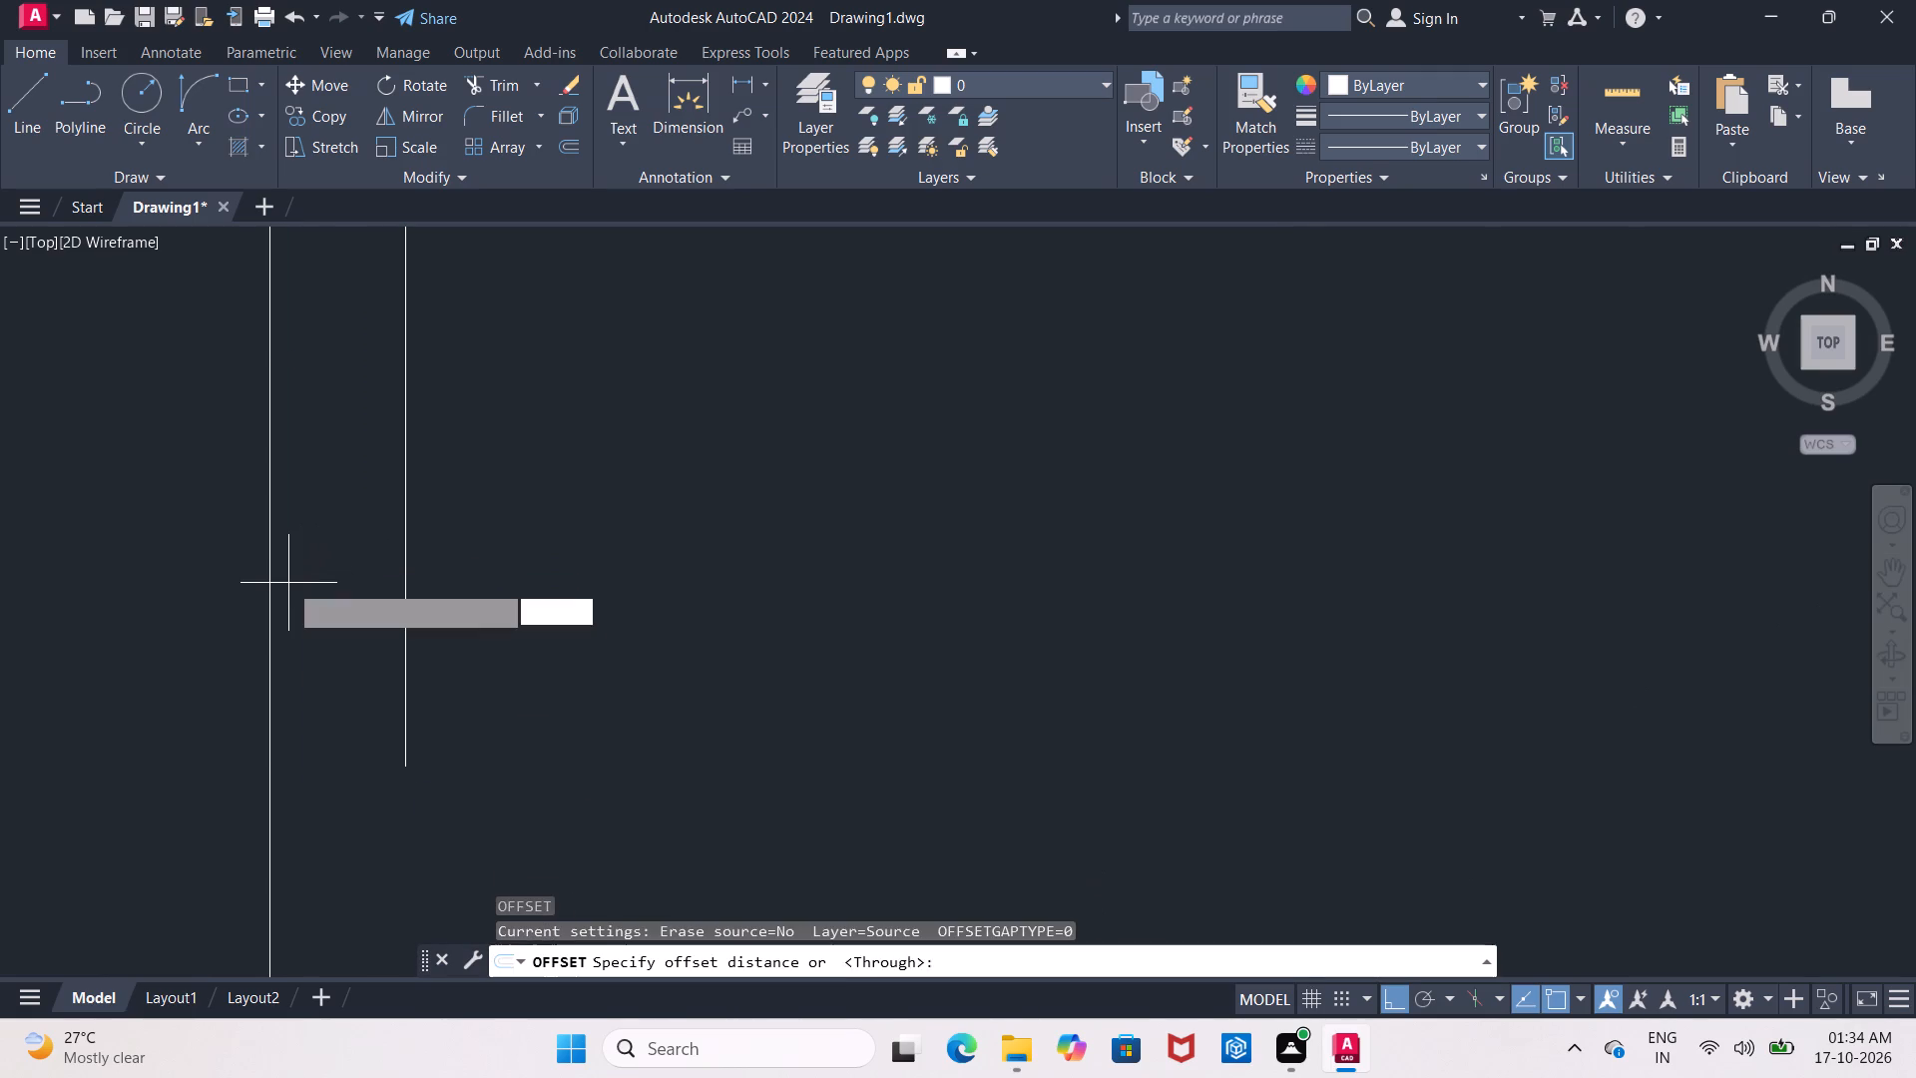
type(".3\"")
key("Return")
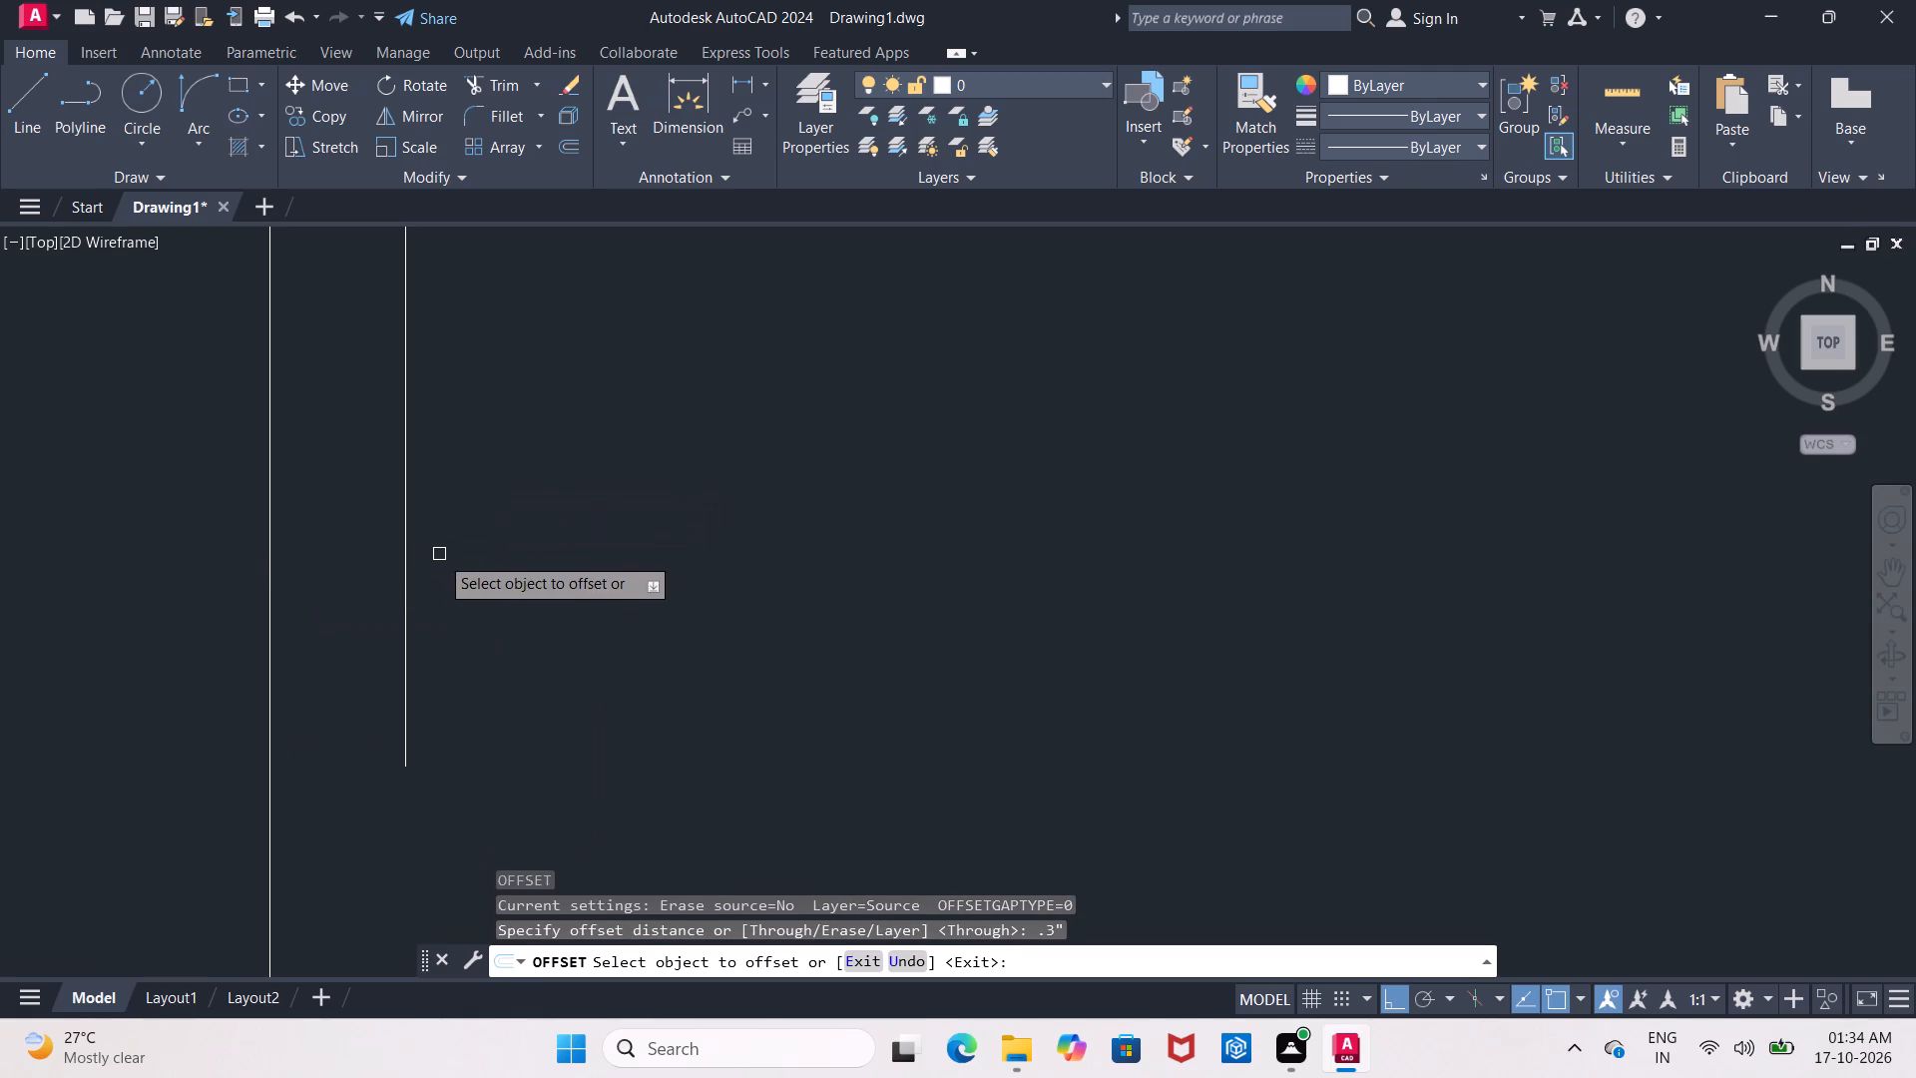
left_click(407, 603)
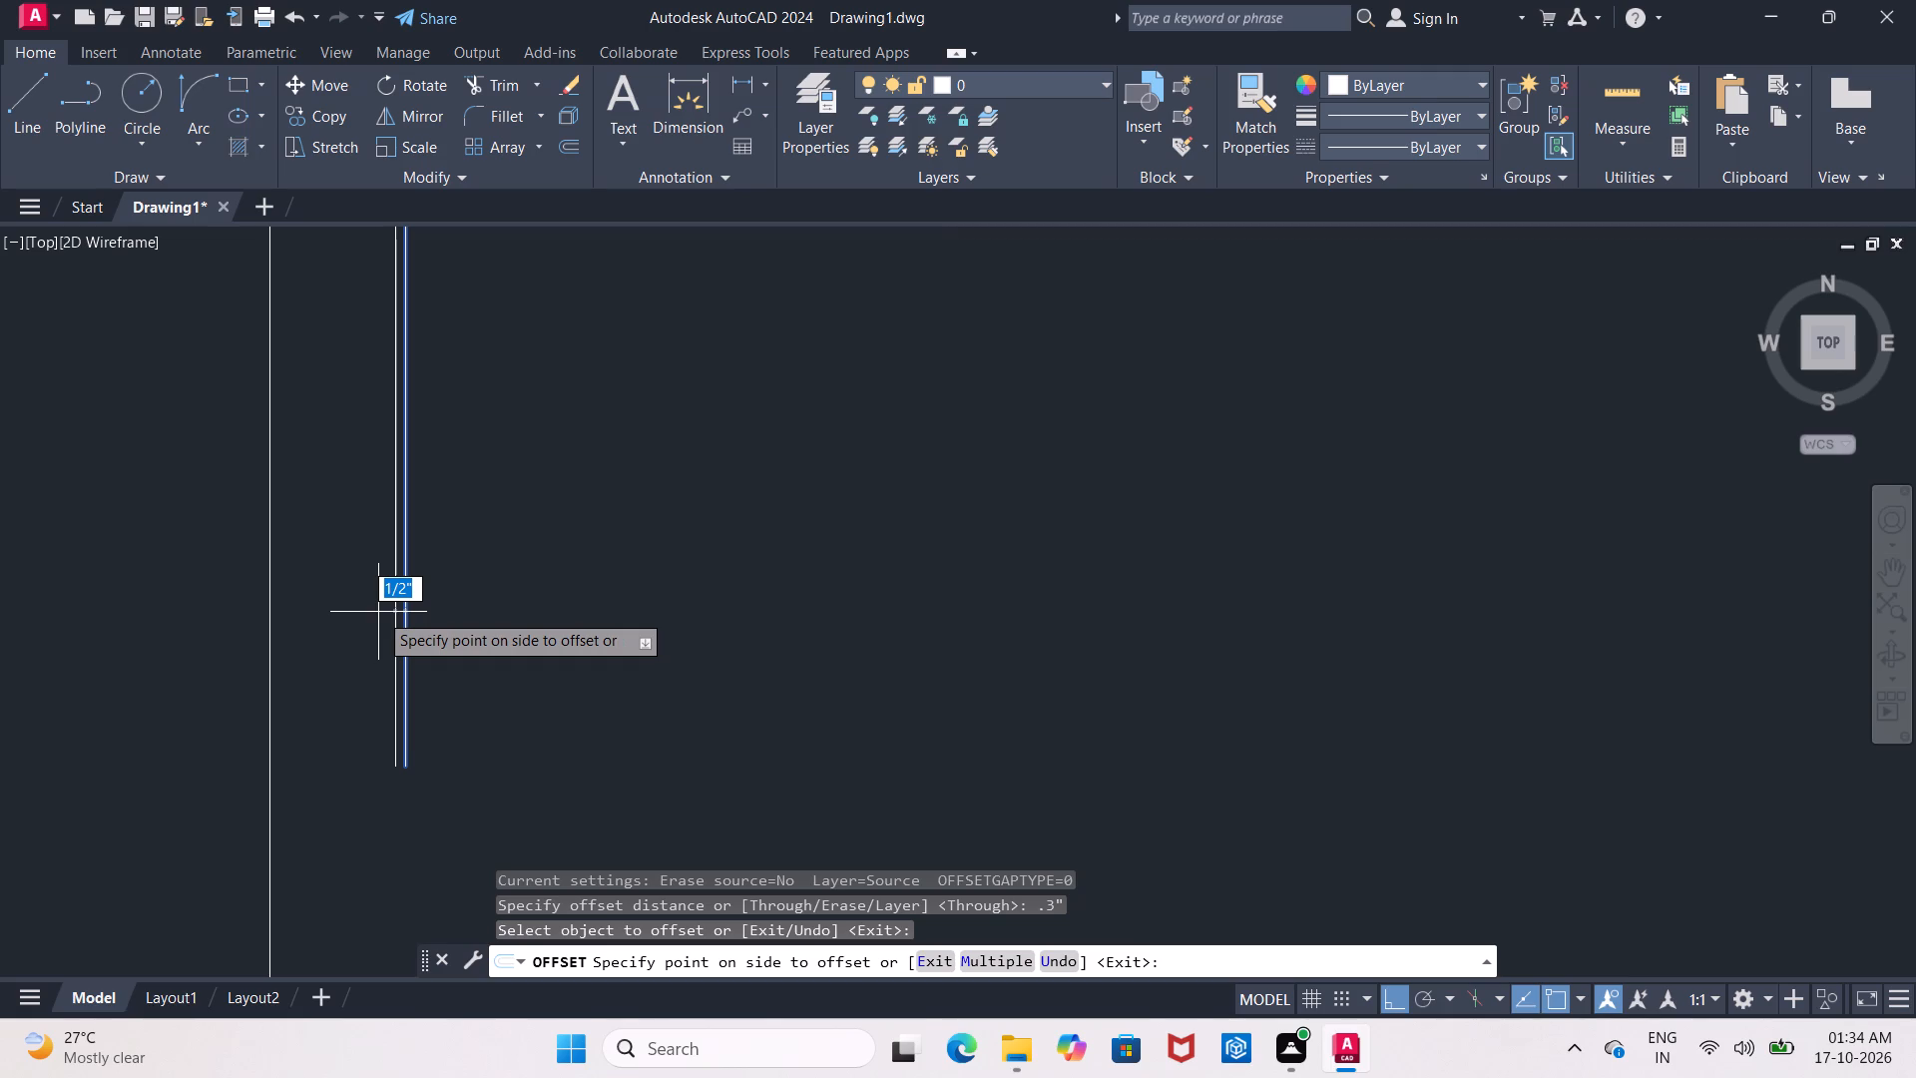
left_click(377, 612)
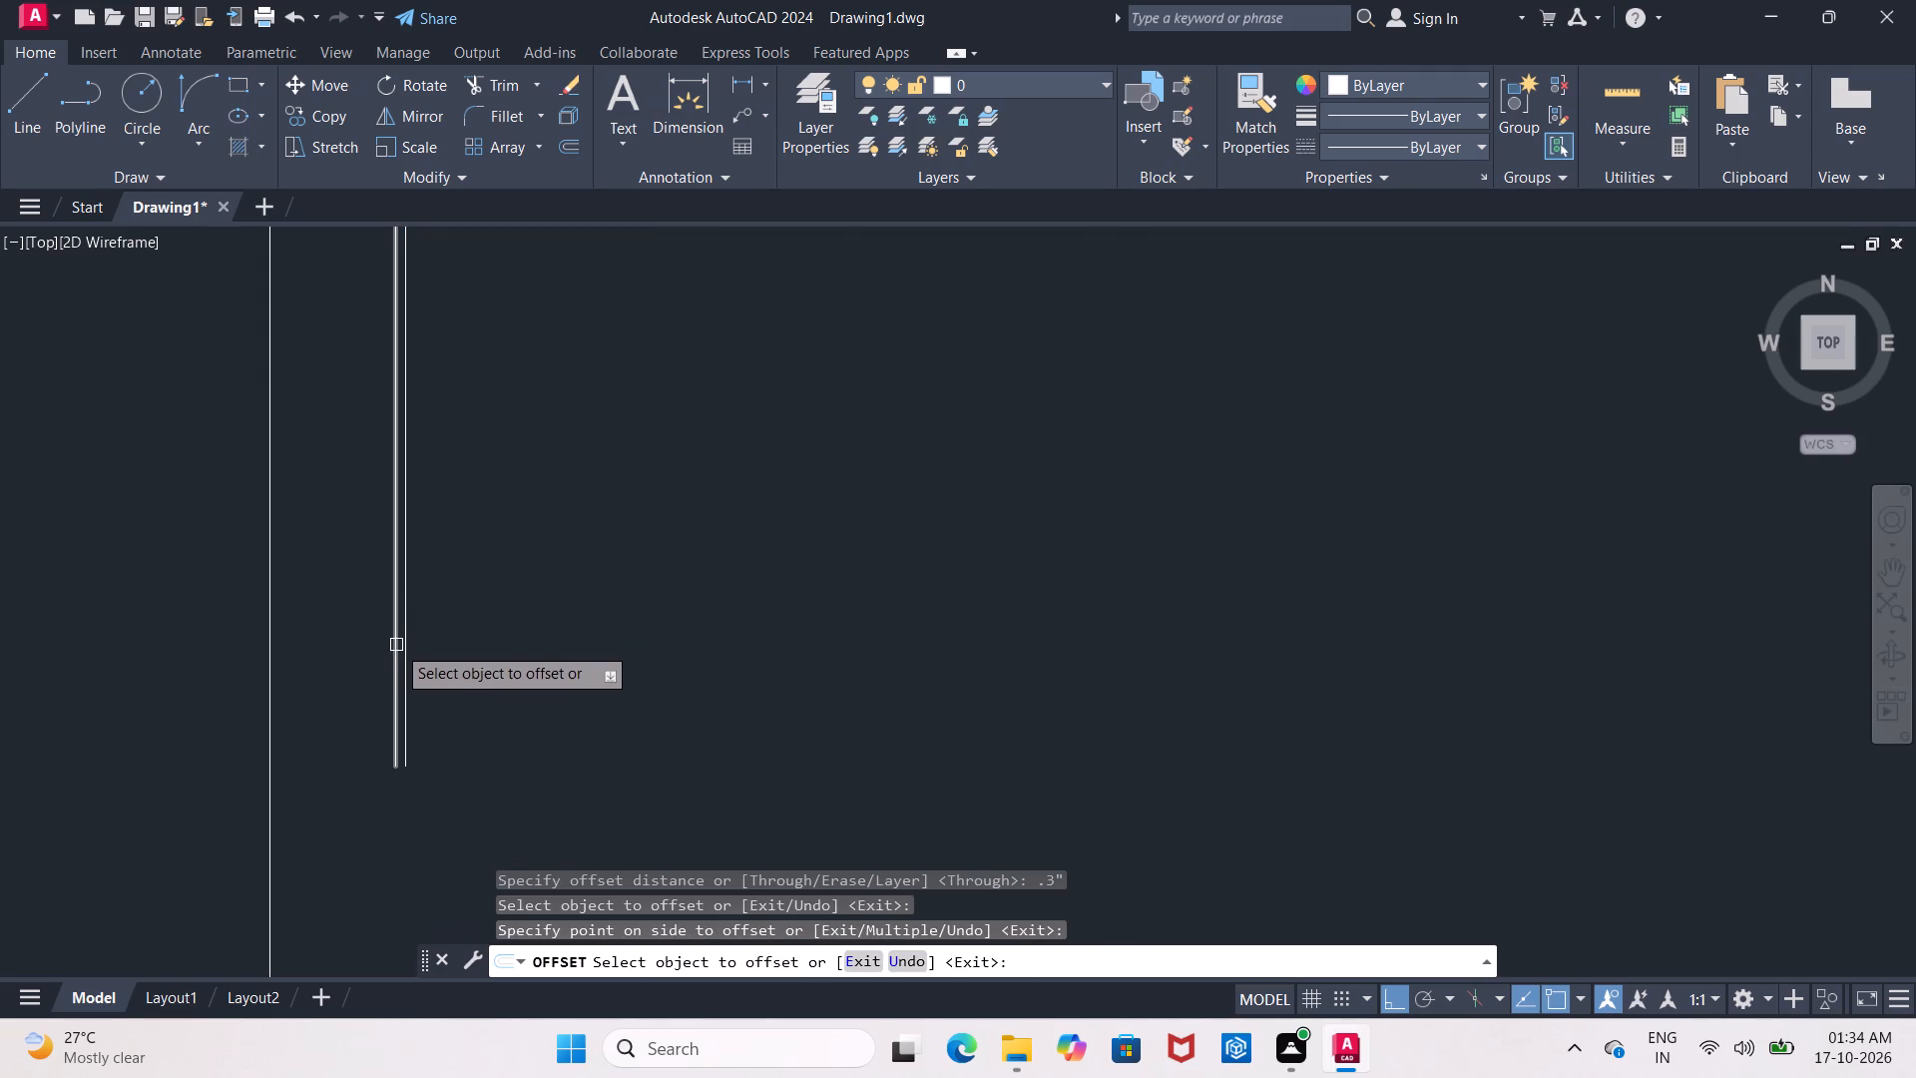
middle_click_drag(393, 631, 424, 711)
scroll(425, 711, "down", 1)
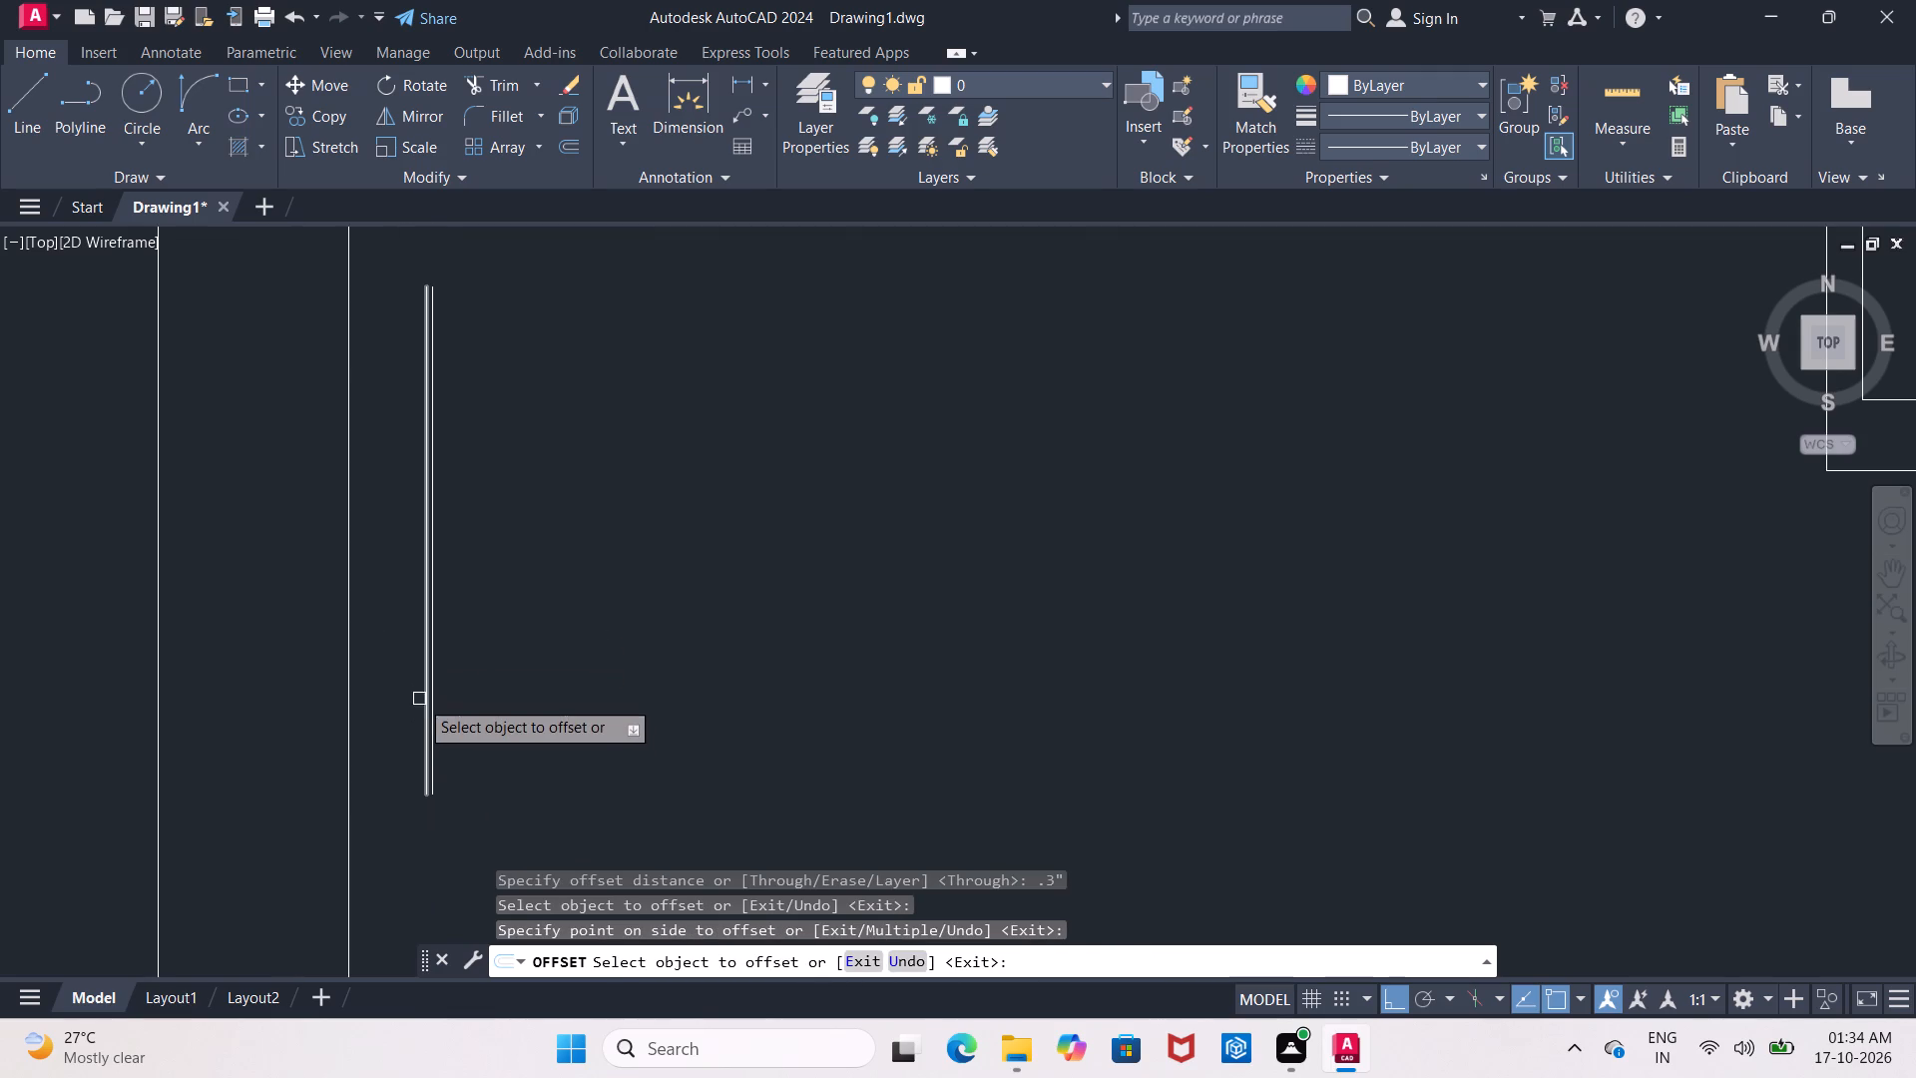
middle_click_drag(400, 354, 401, 413)
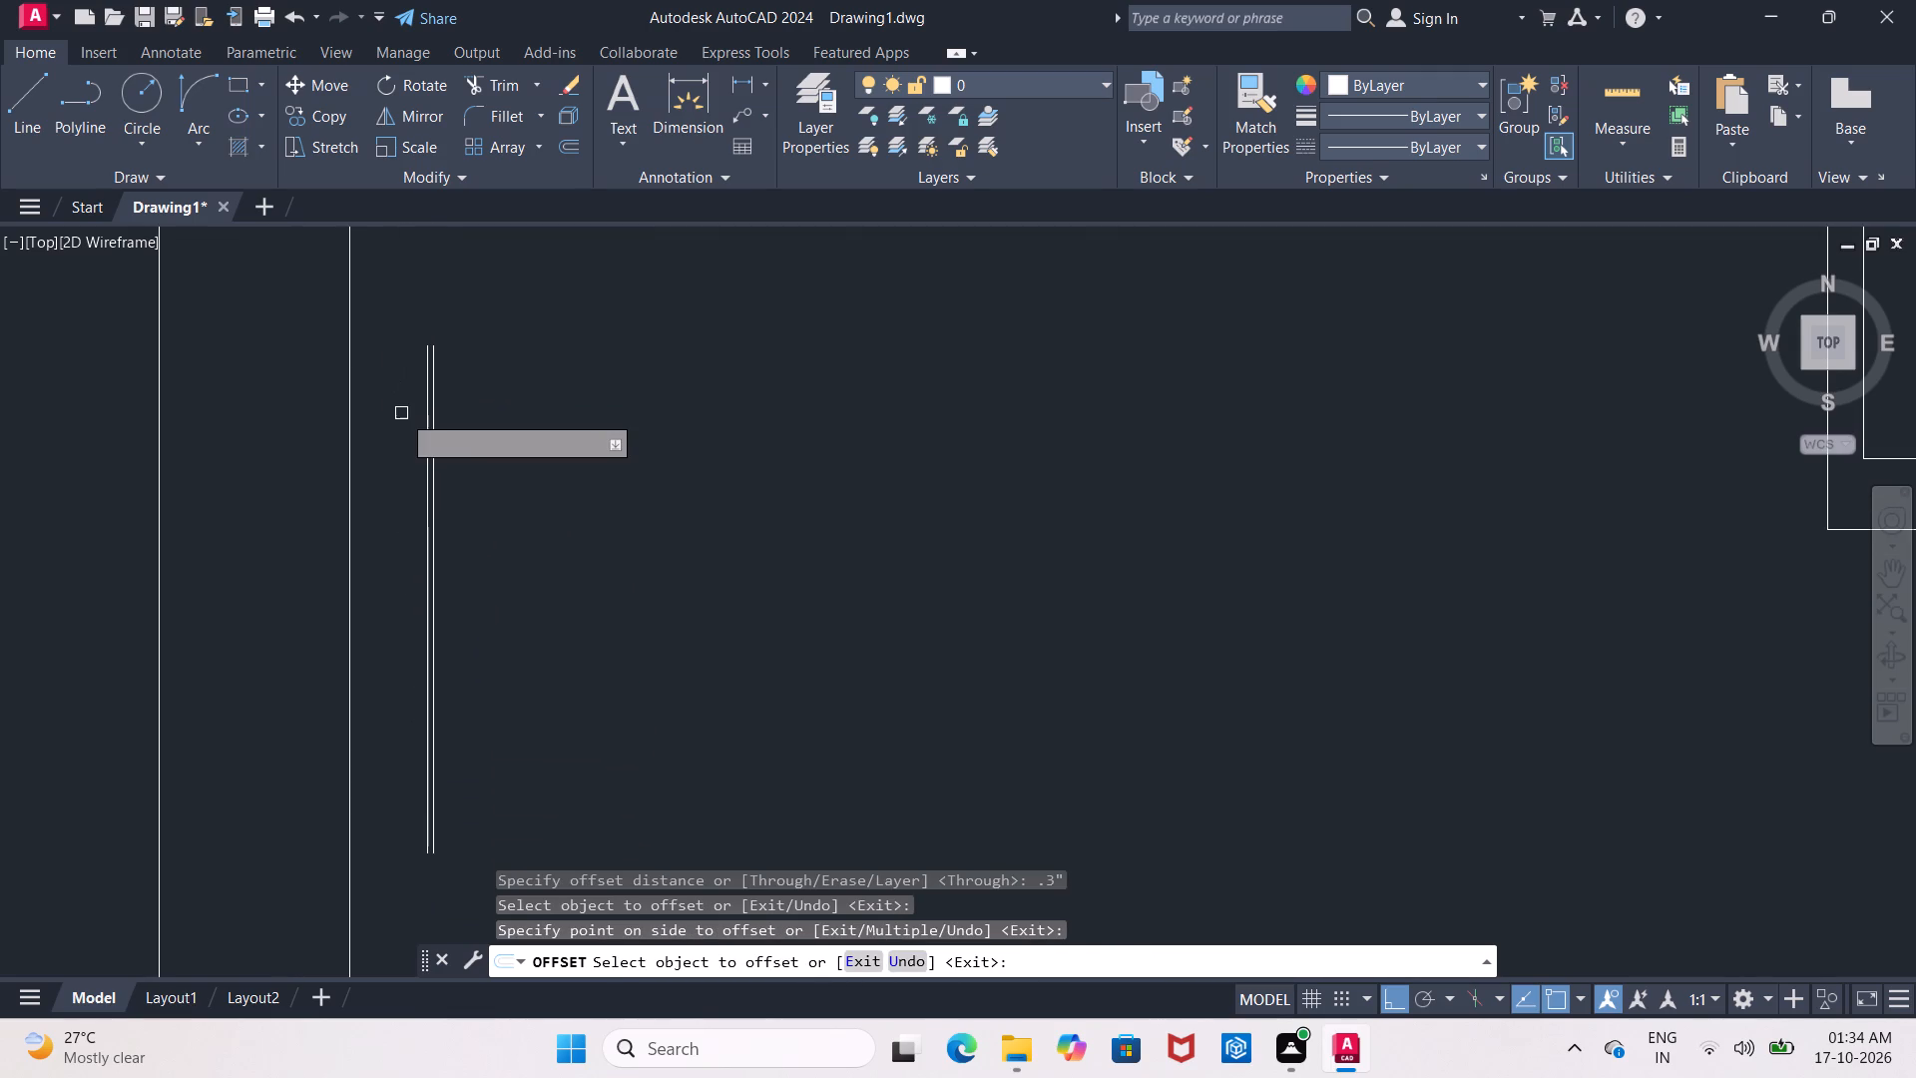
key("Escape")
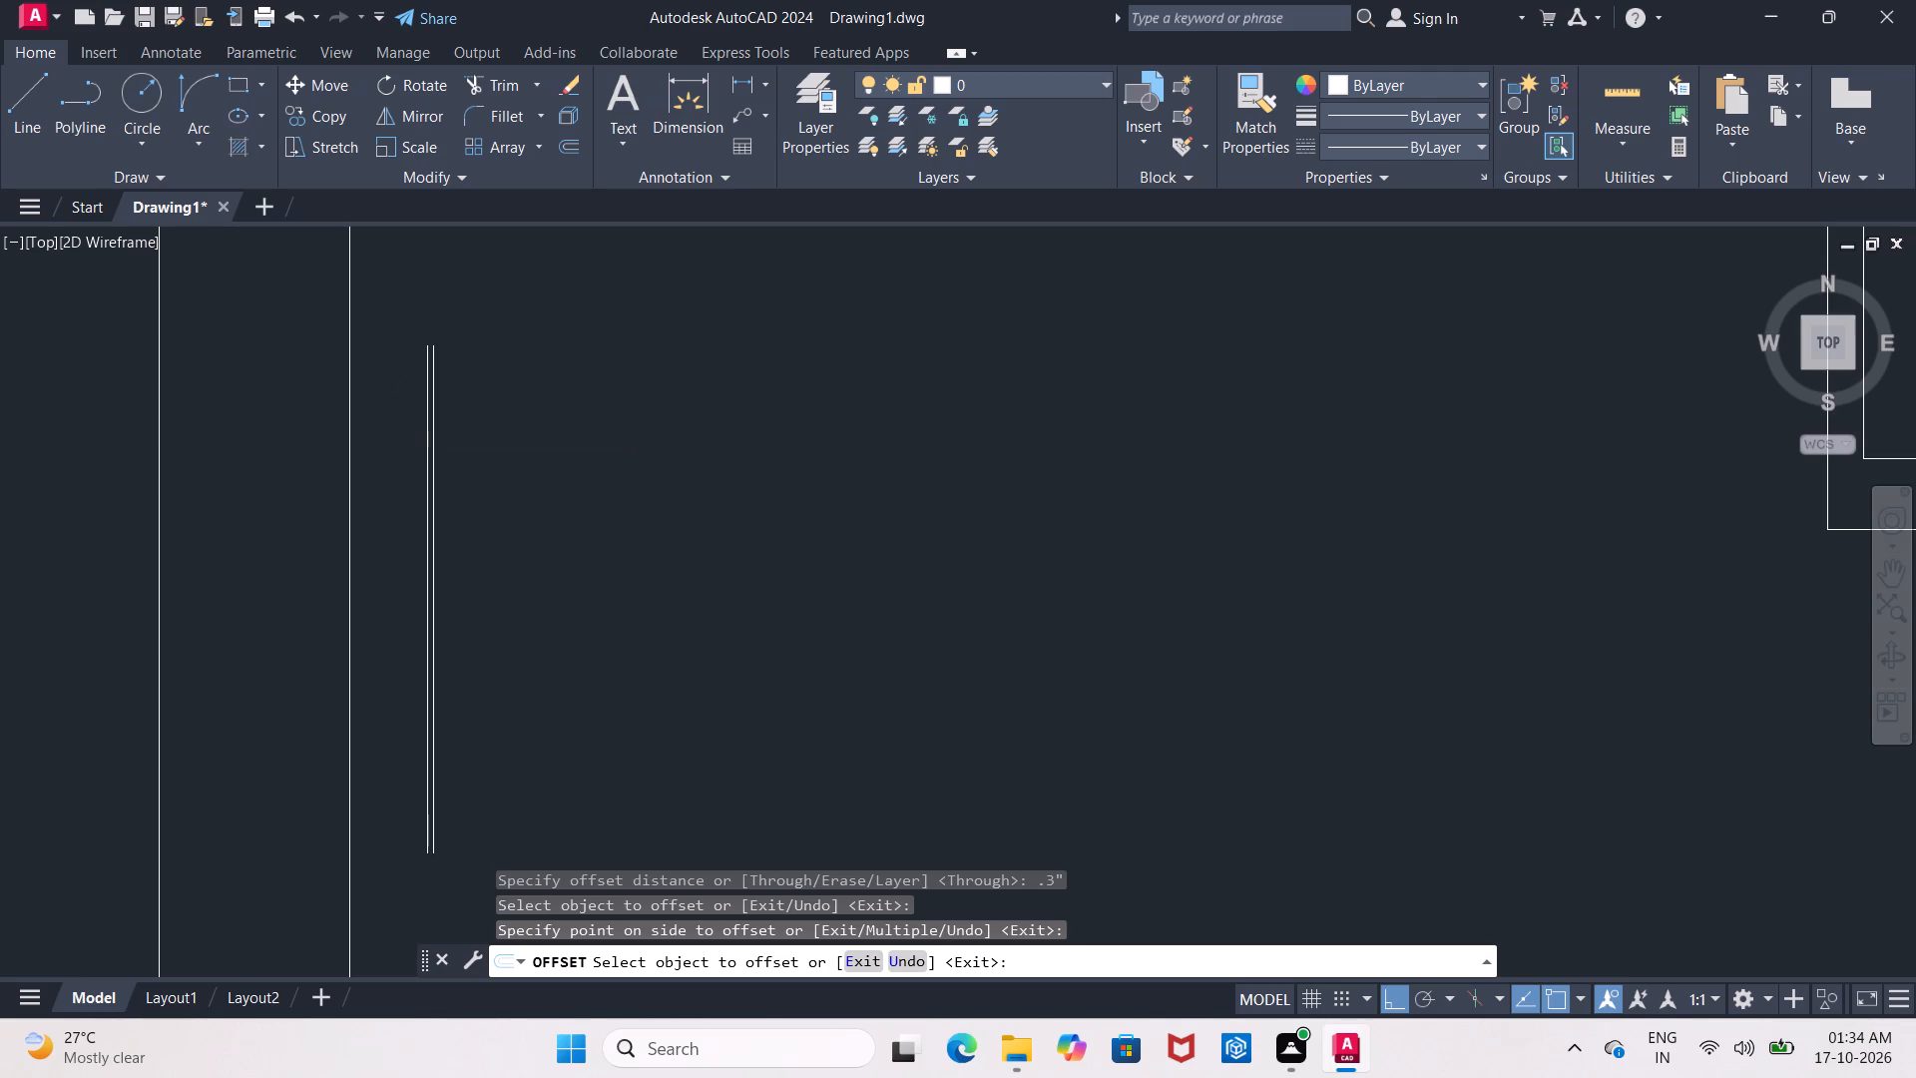
Offset the panel line nearer the west wall 3" further towards the wall.
key("o")
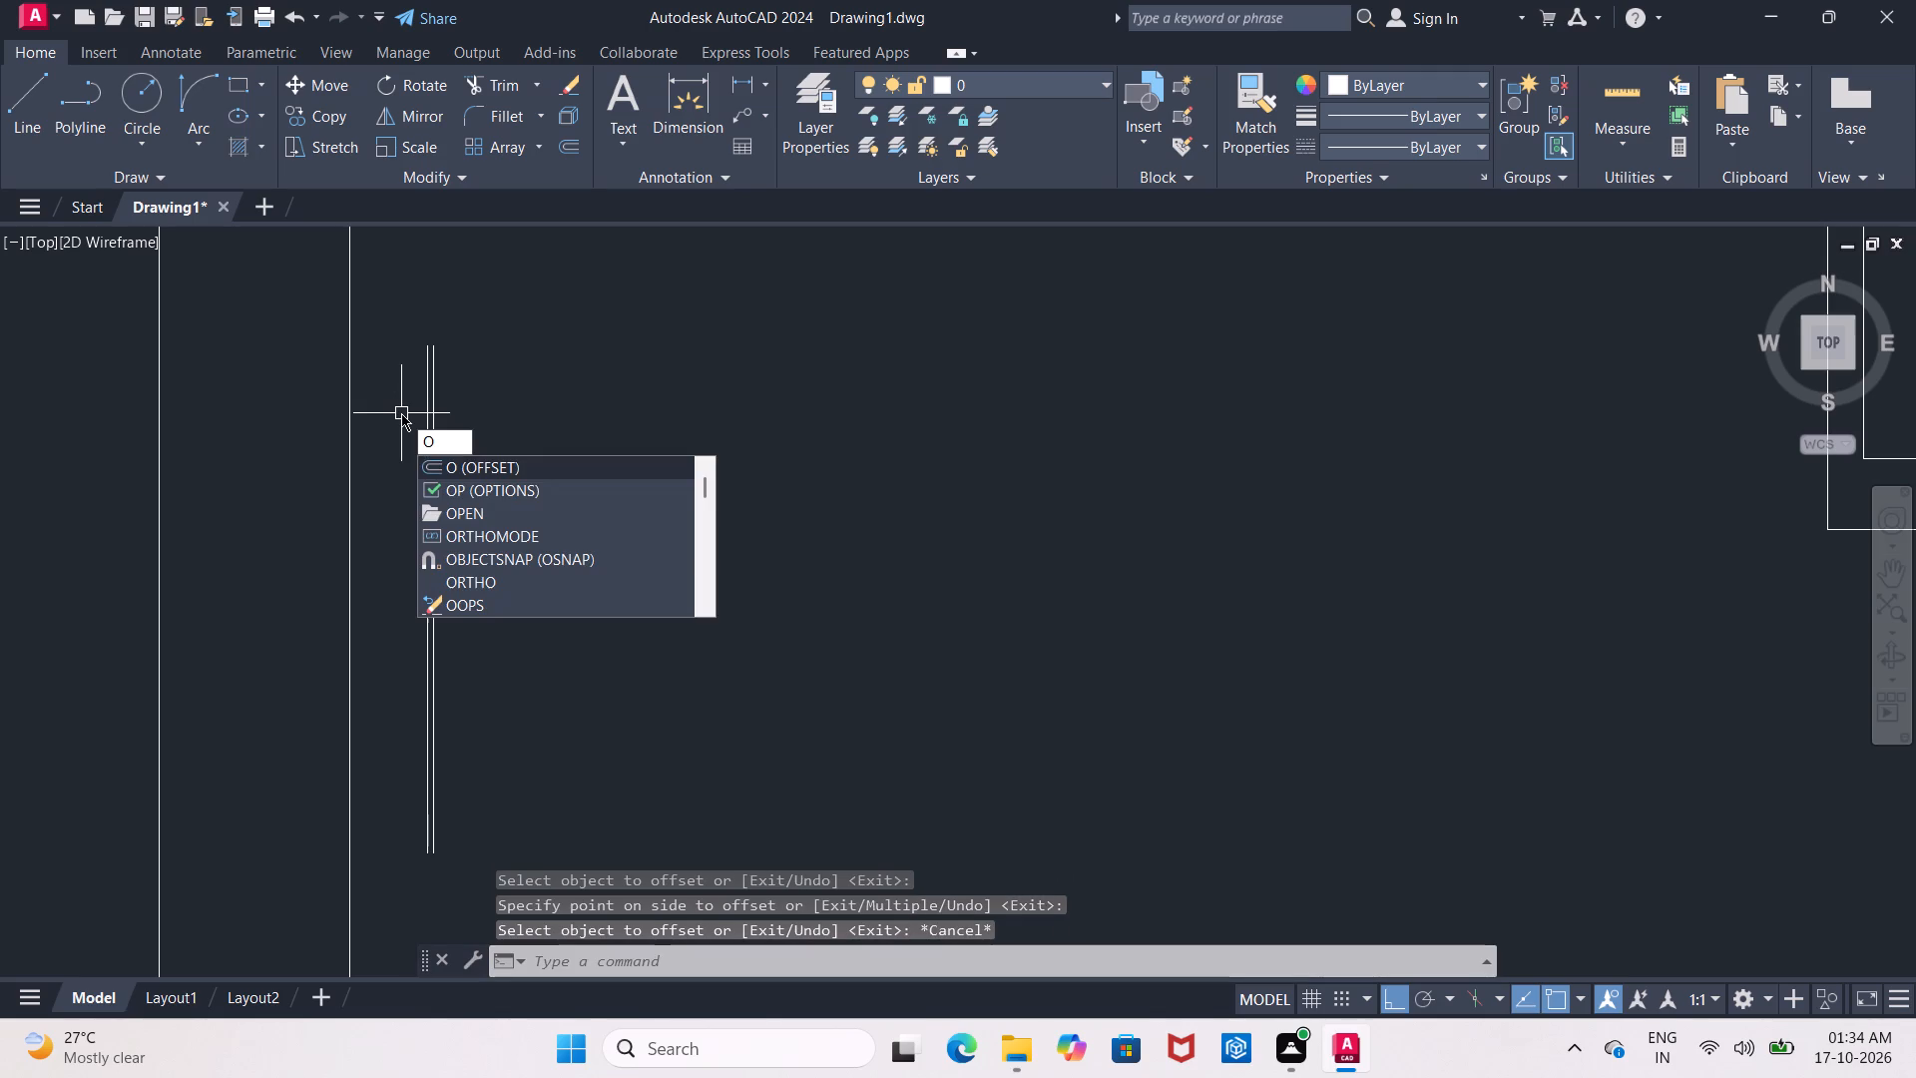
key("Return")
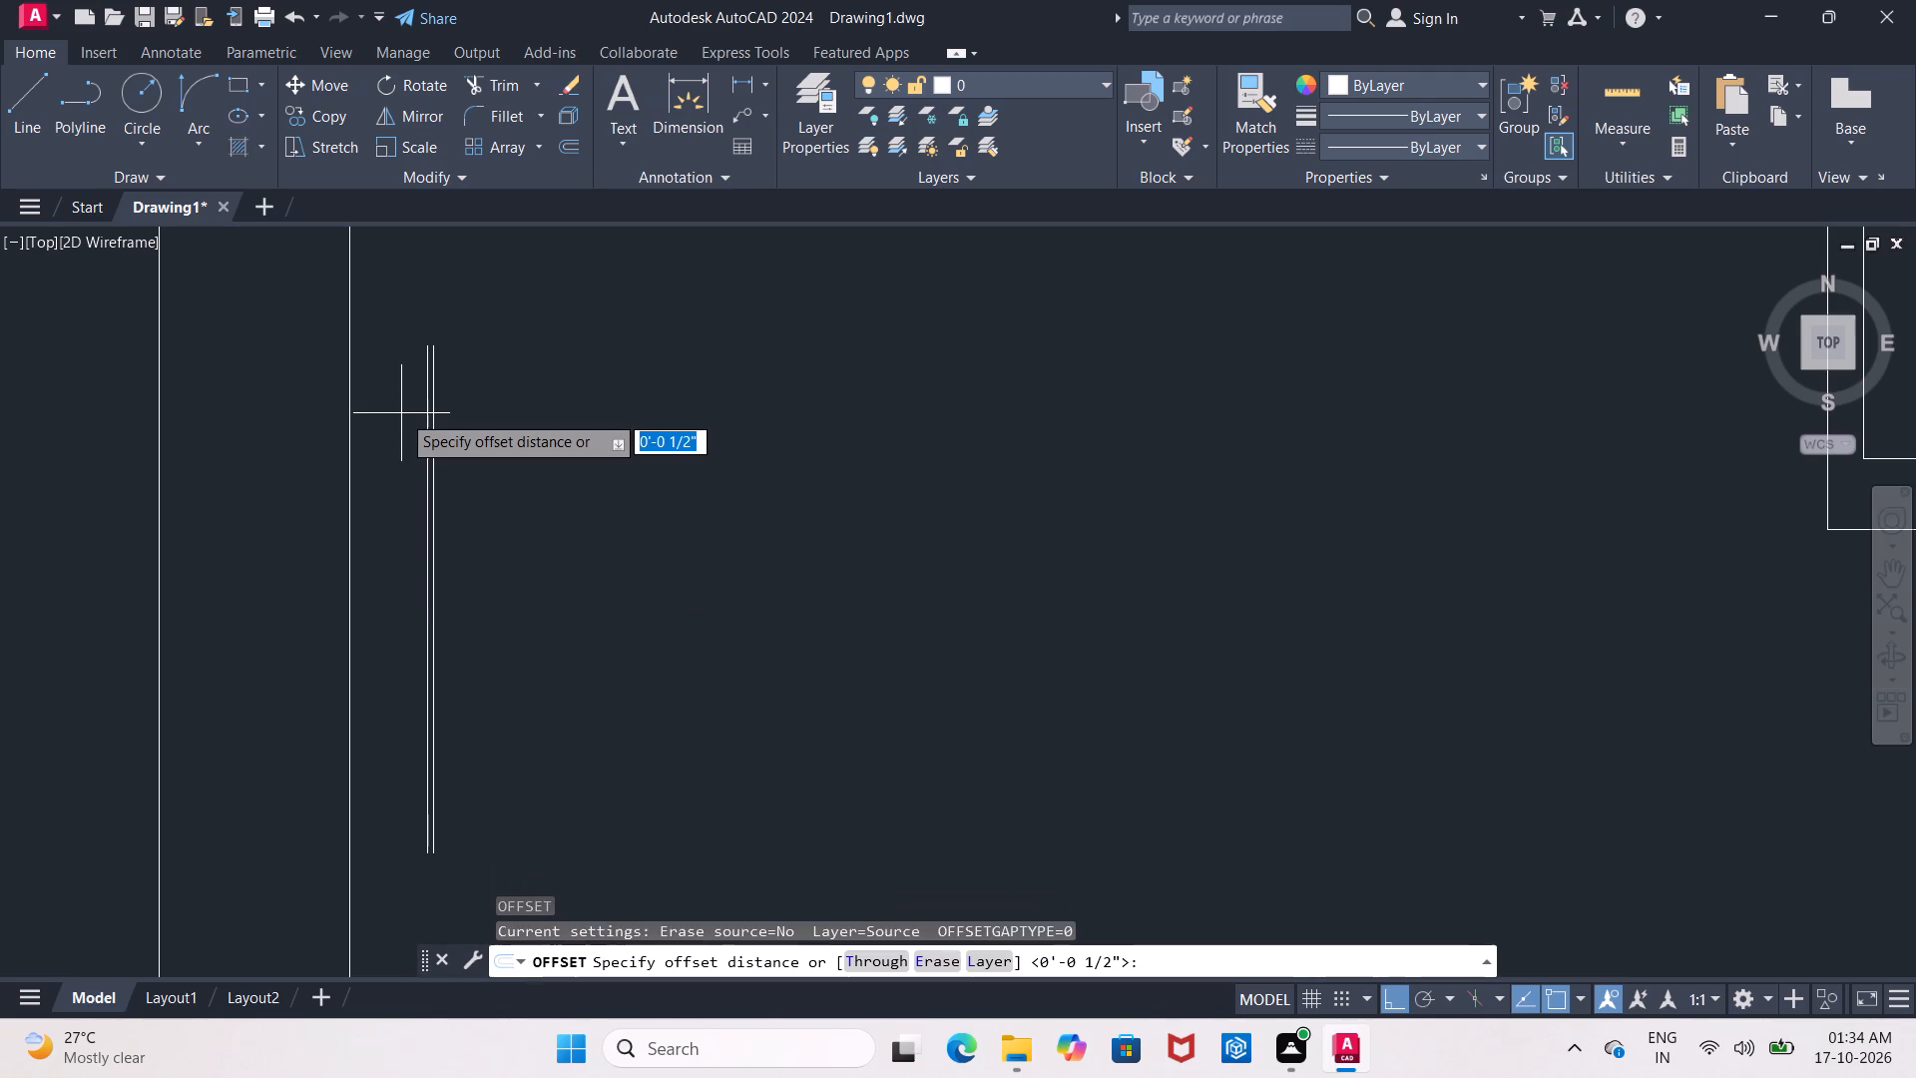
type("4\"")
key("Return")
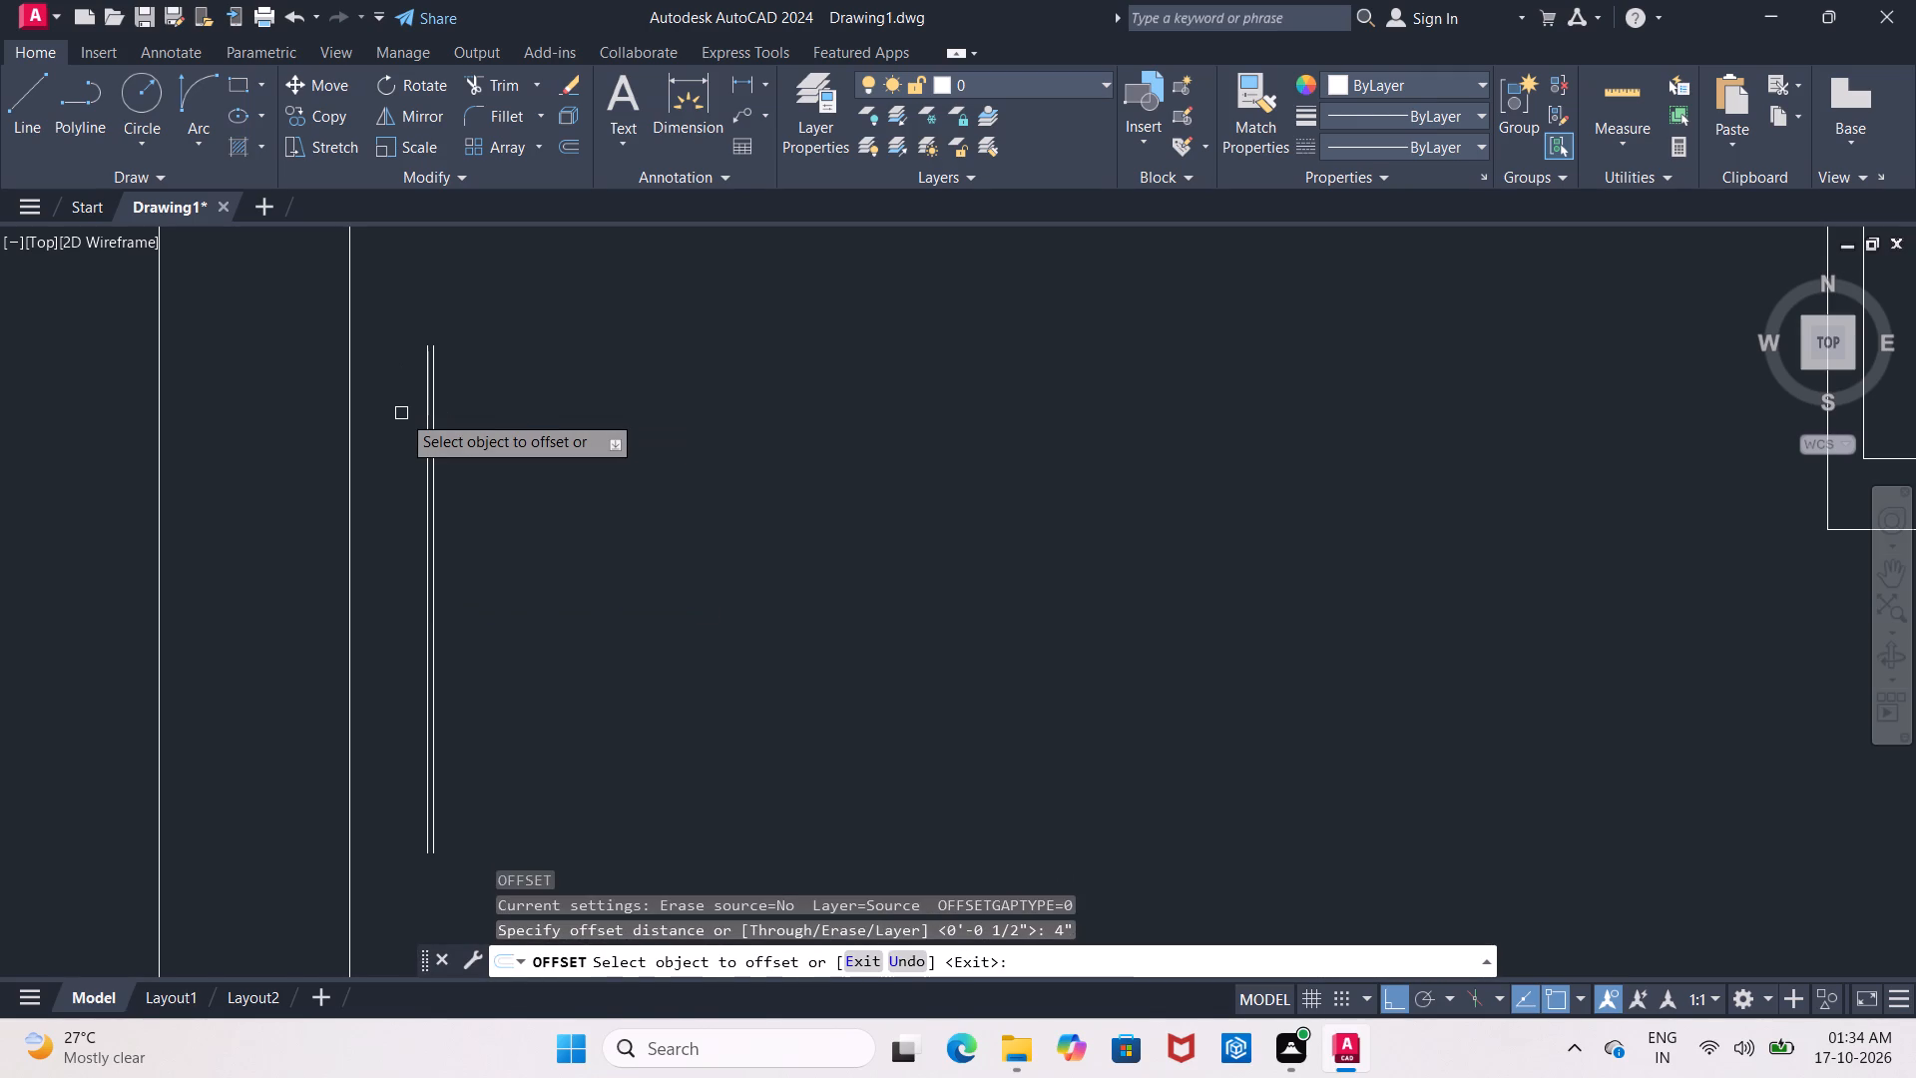
left_click(422, 454)
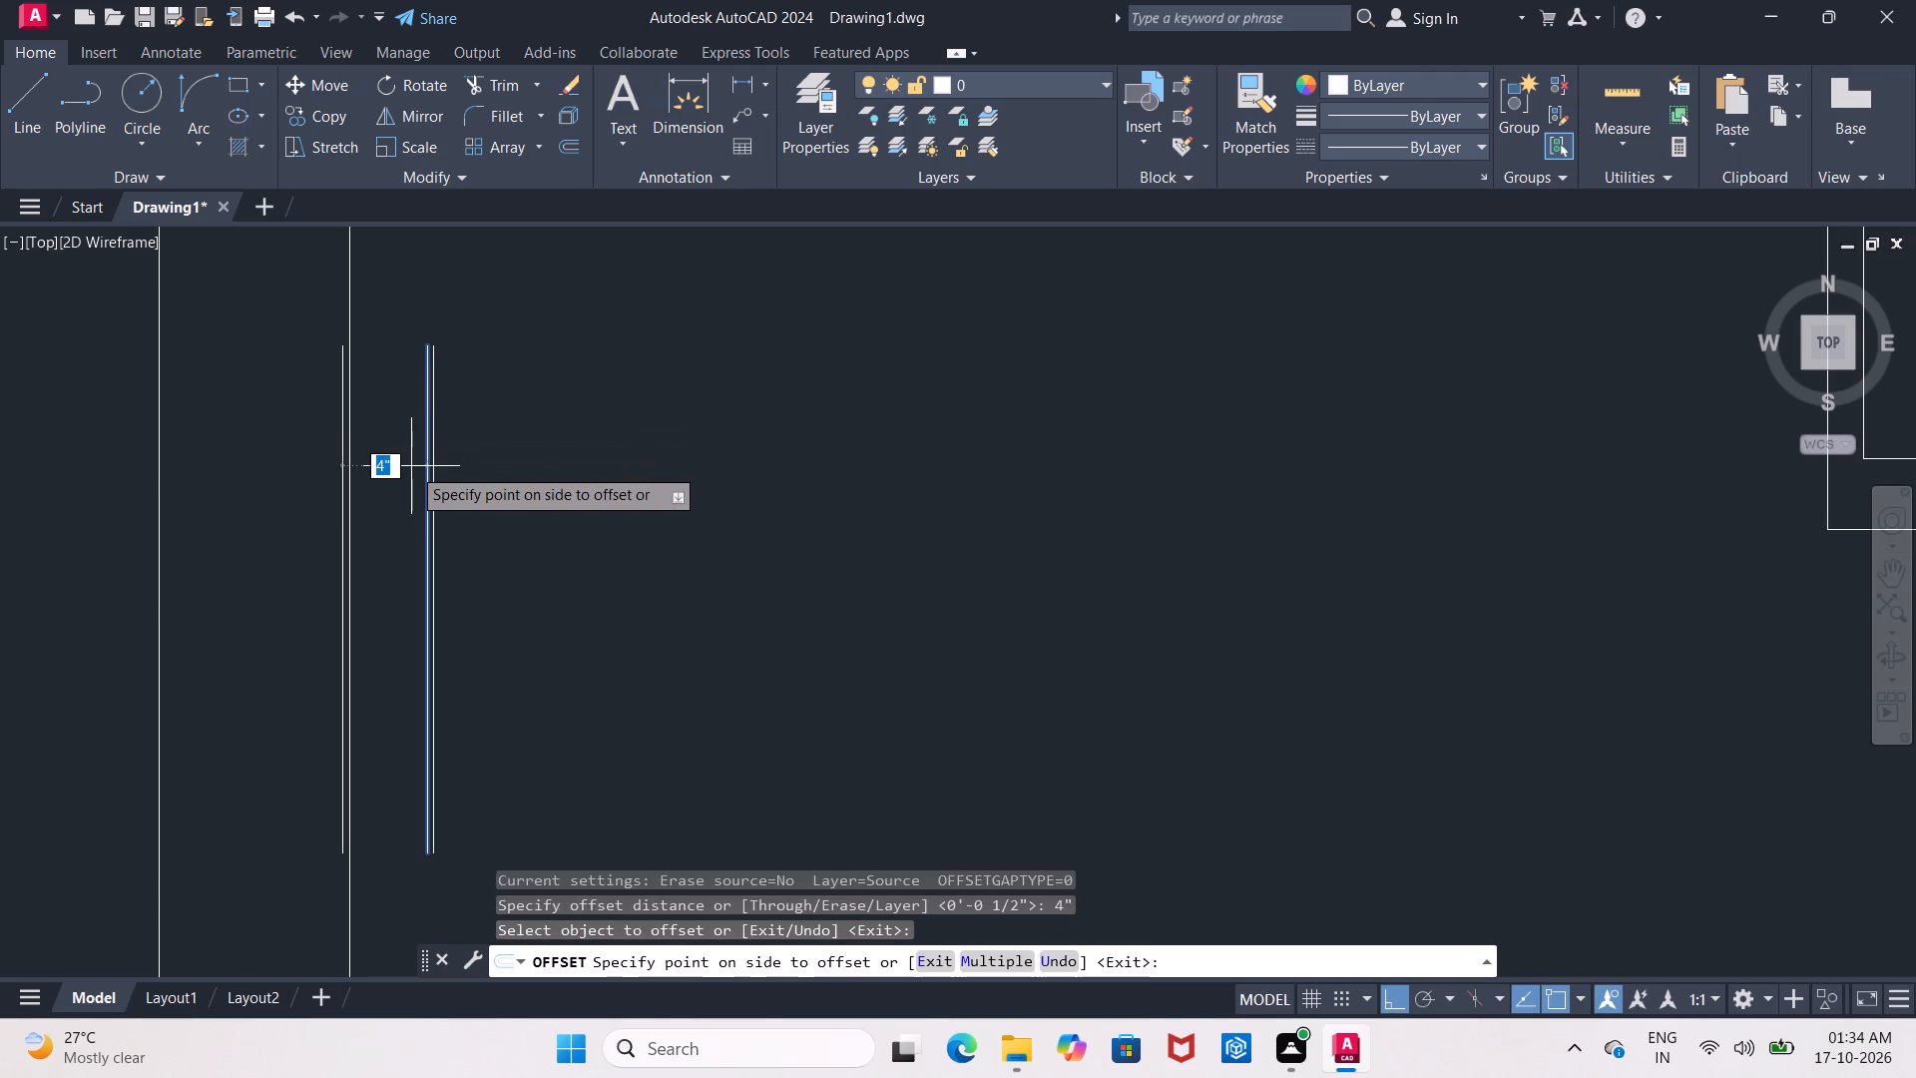
key("BackSpace")
type("3\"")
key("Return")
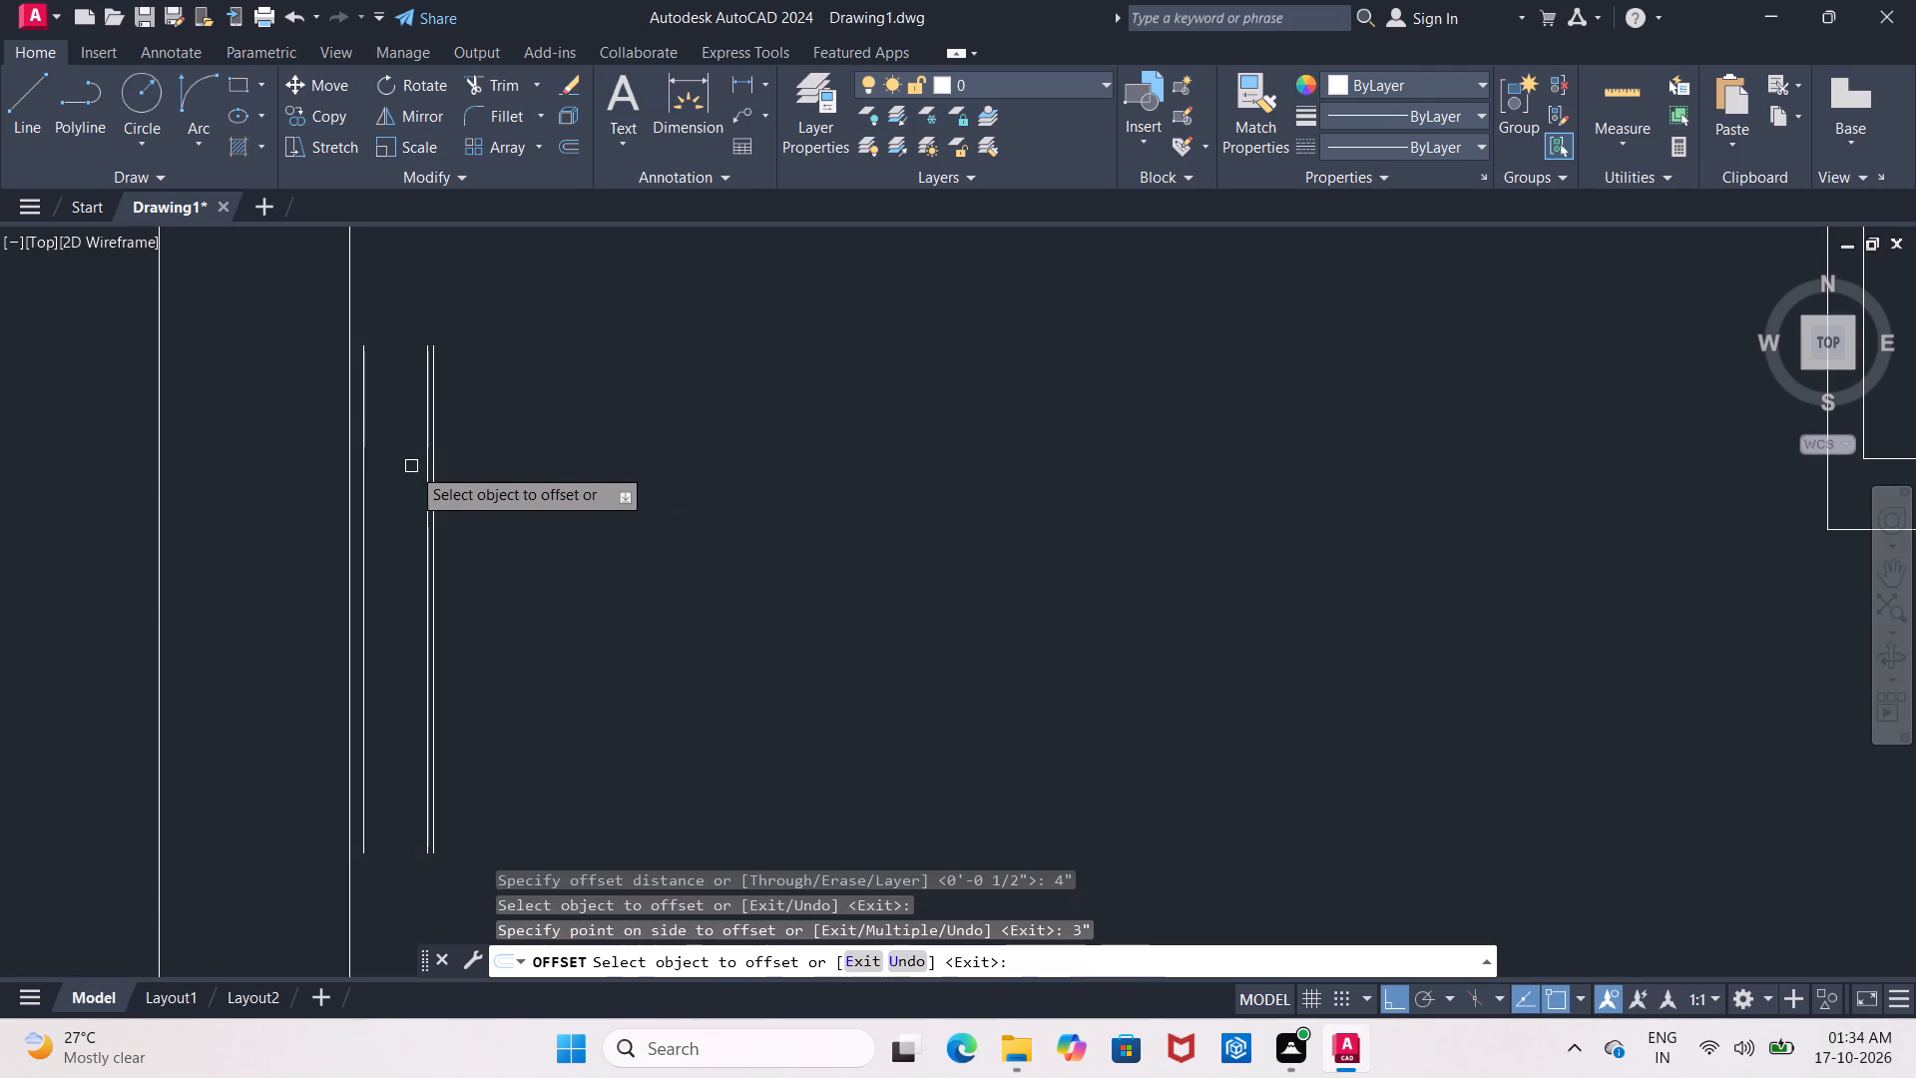
left_click(409, 461)
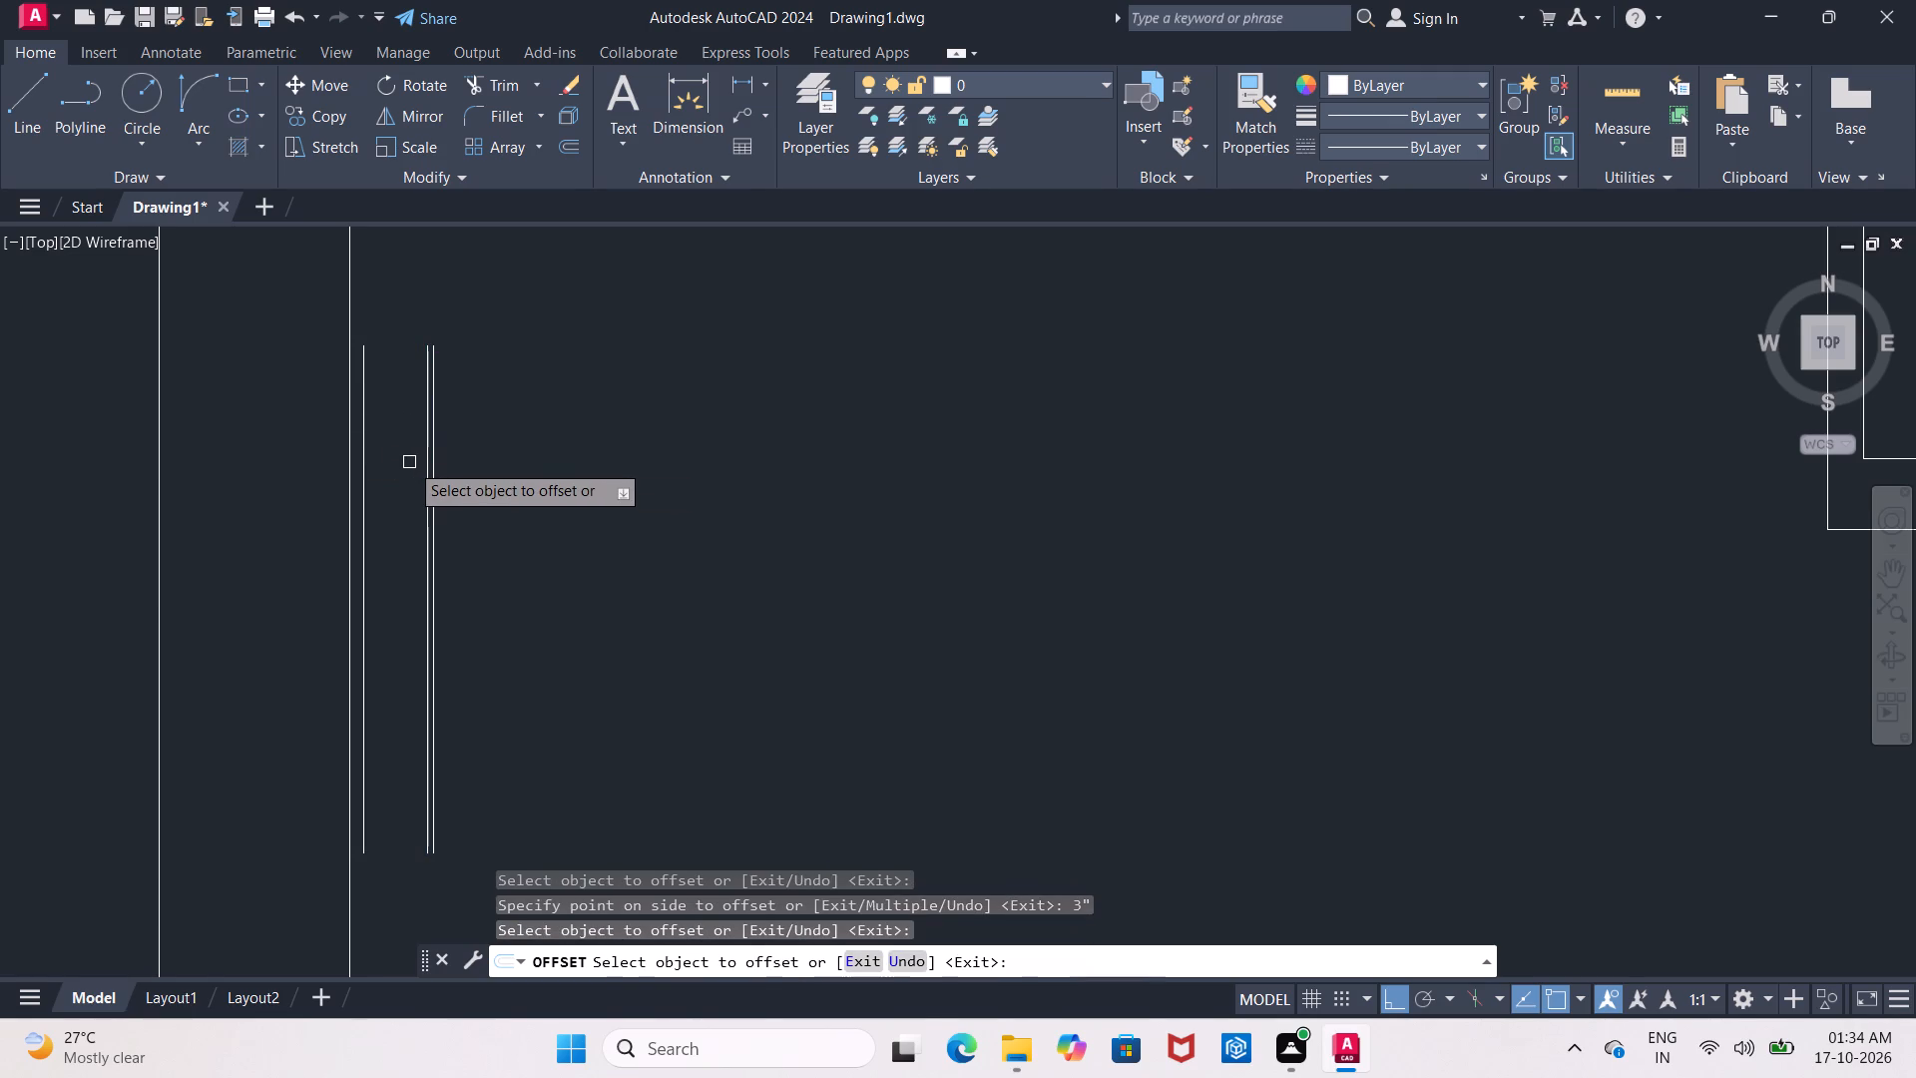
key("Escape")
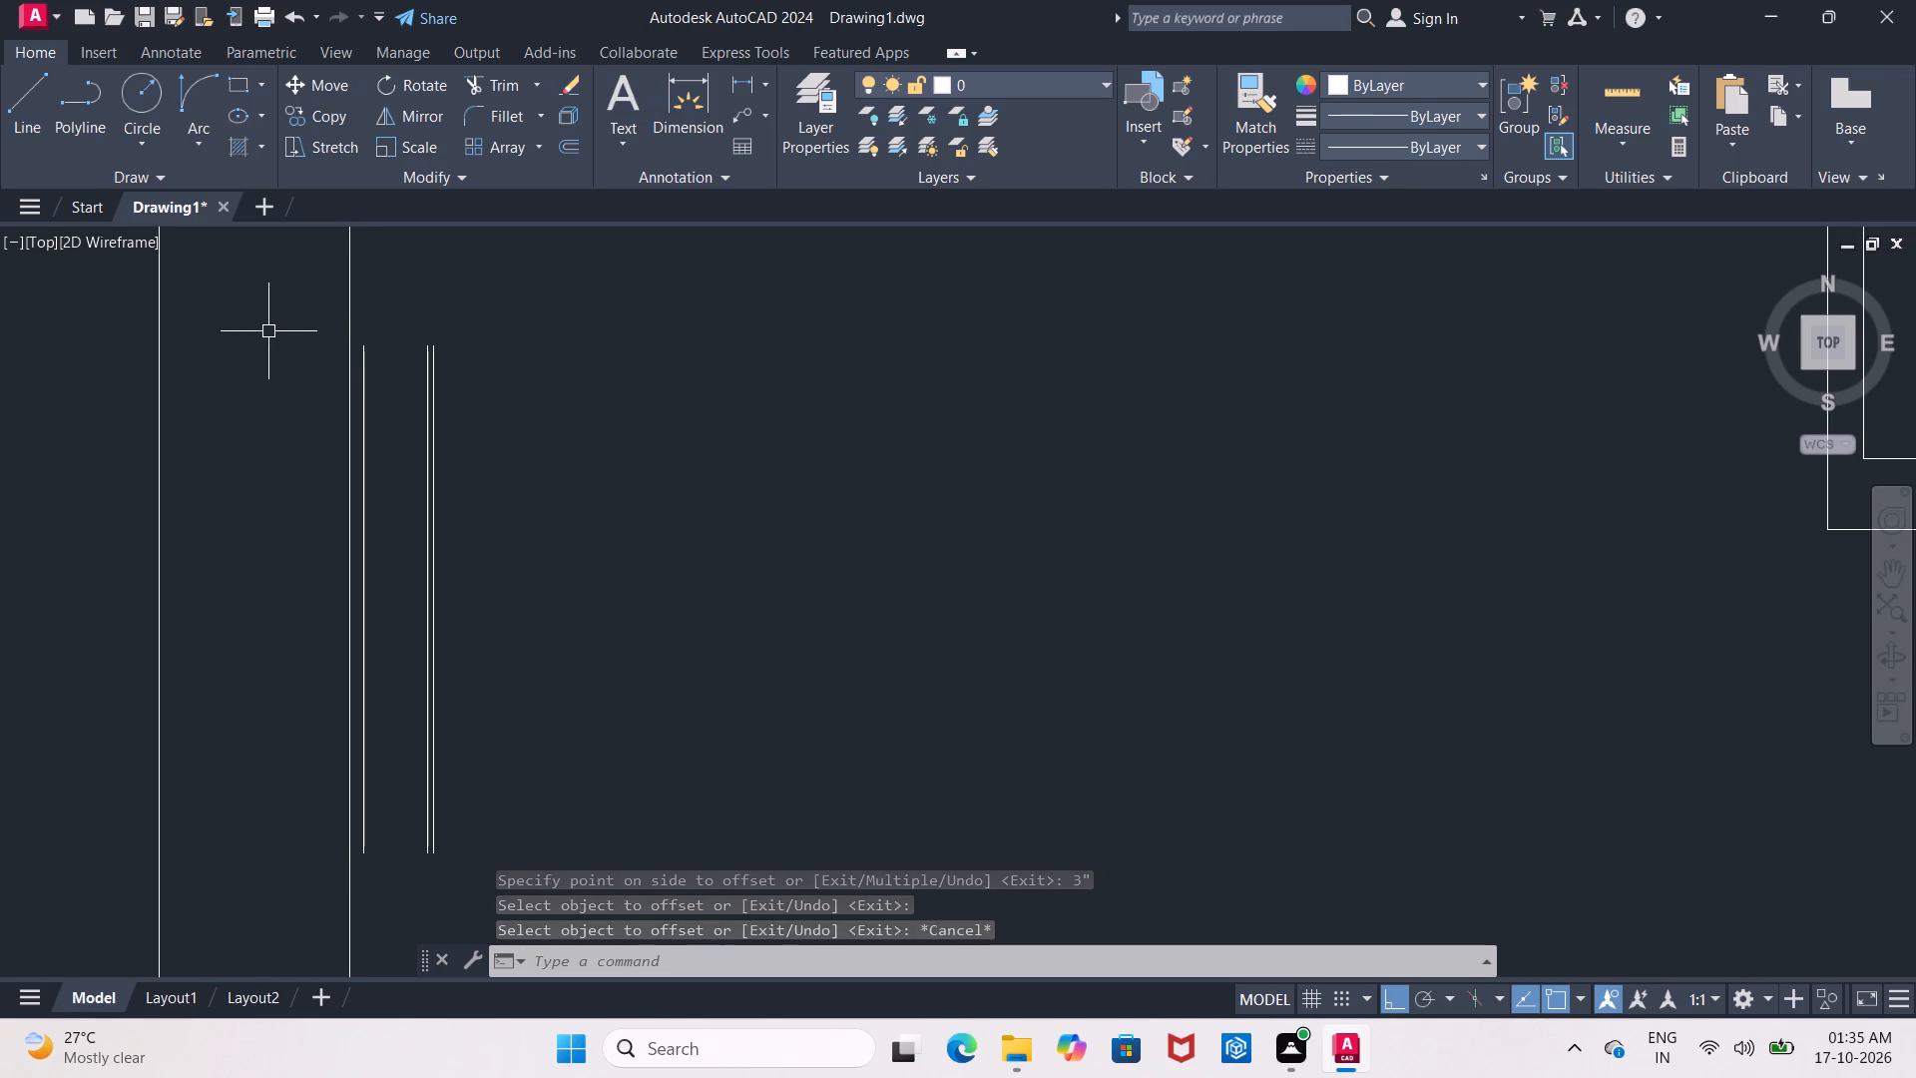
Close the wall unit's north end with a straight line from its west line to its outer east line.
left_click(41, 127)
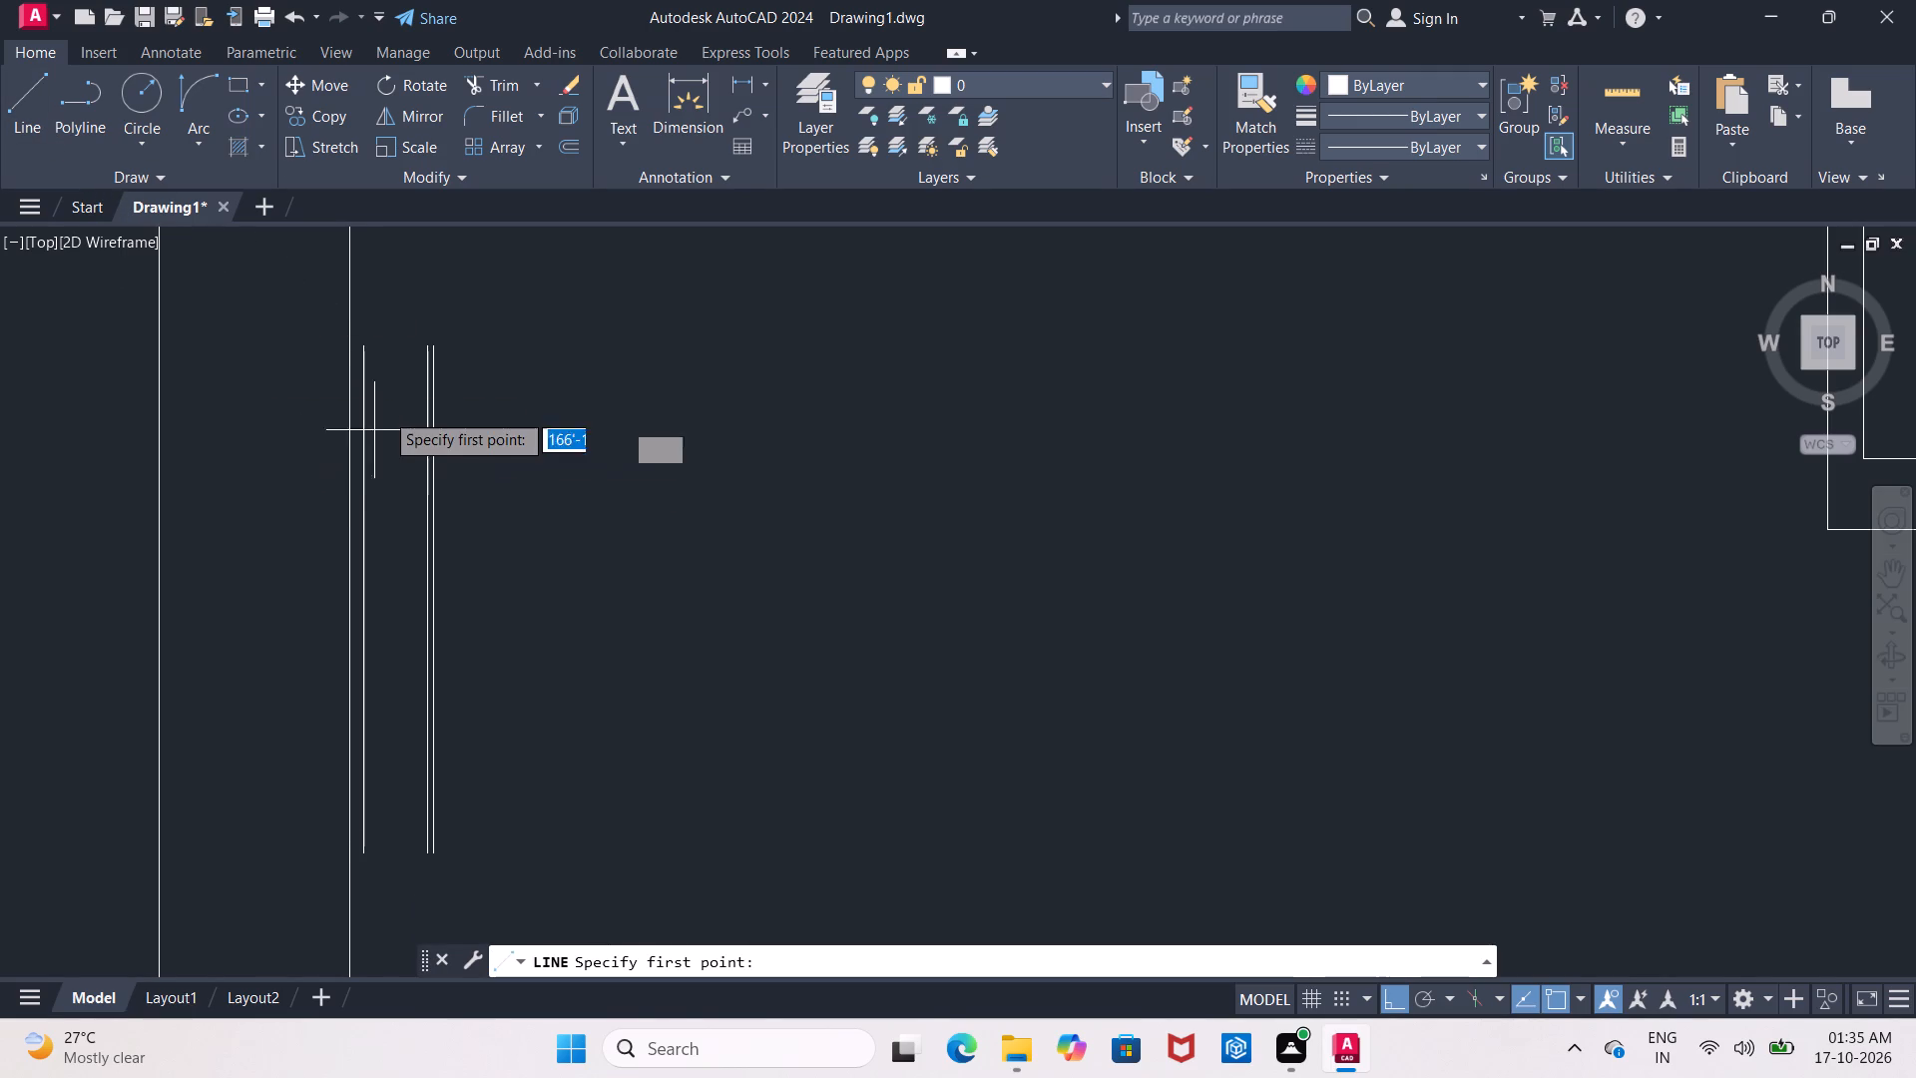
scroll(388, 383, "up", 1)
left_click(349, 322)
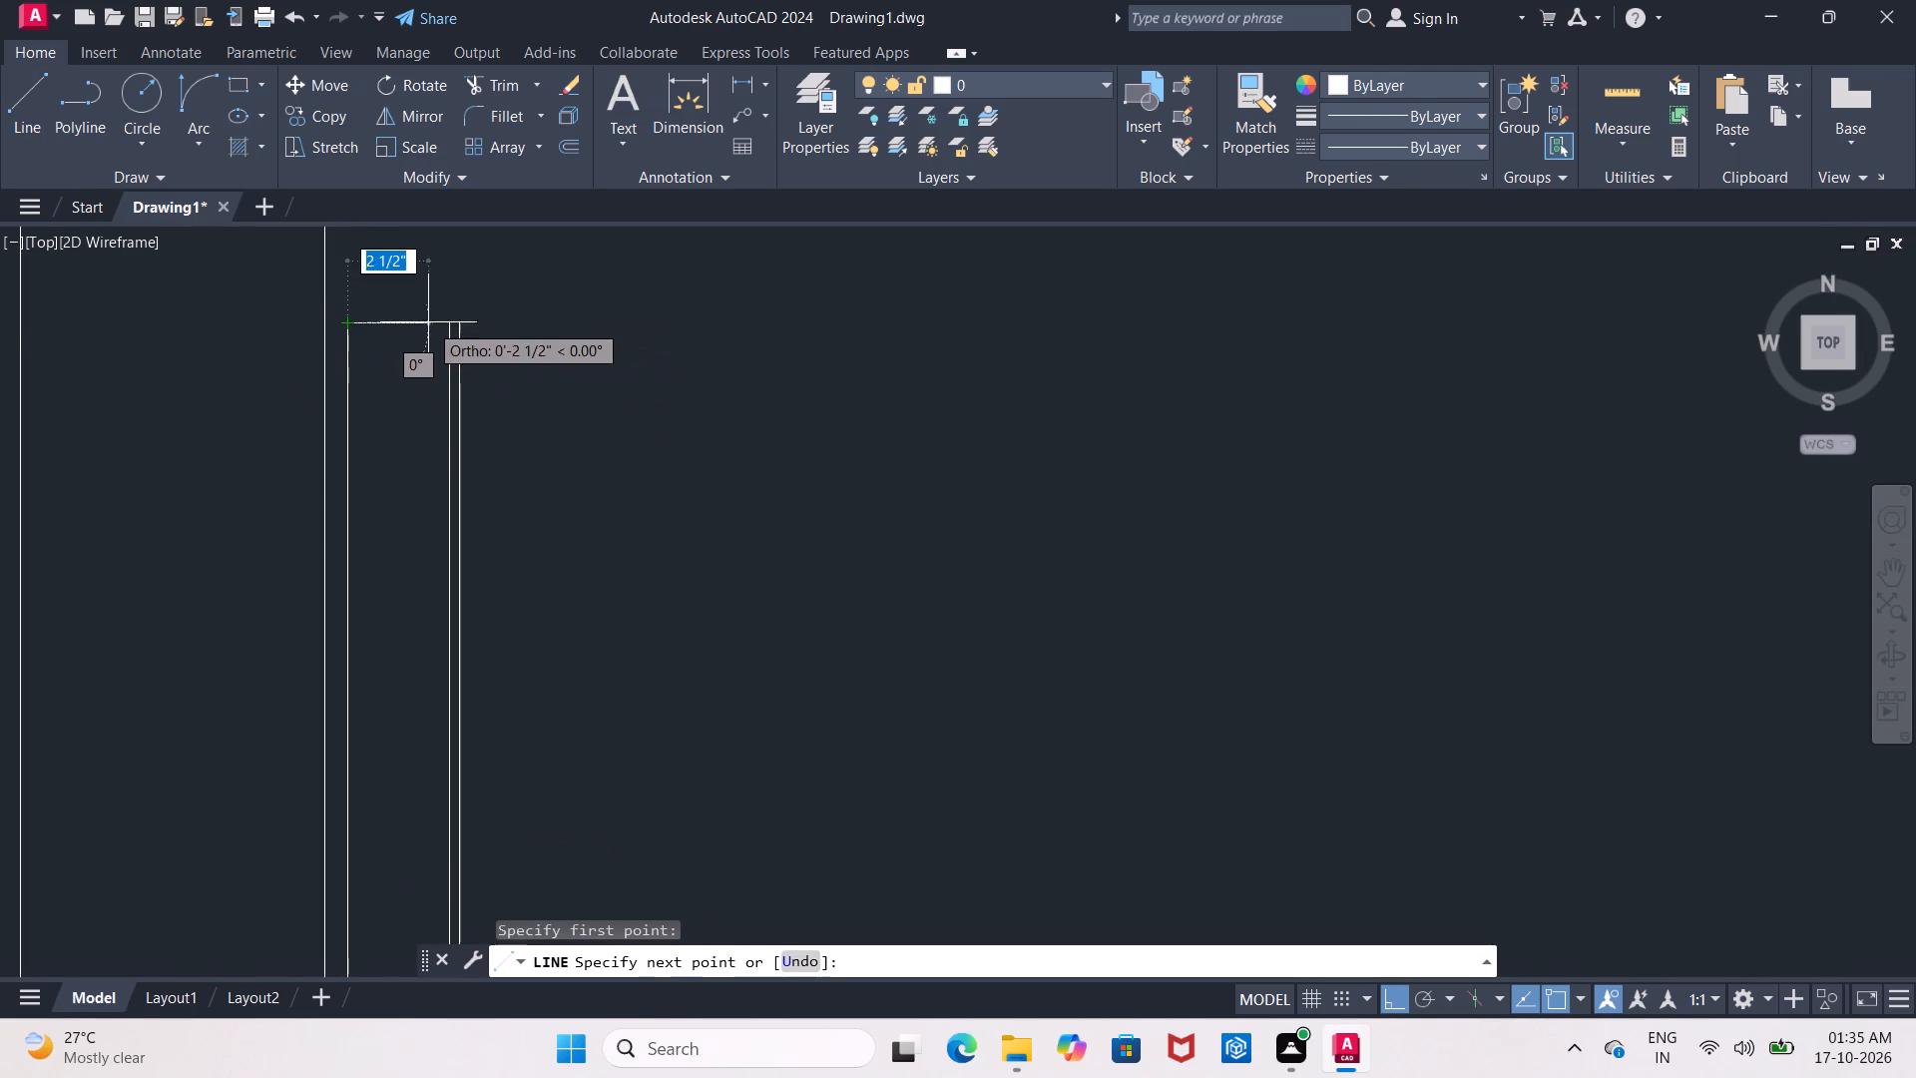
left_click(467, 321)
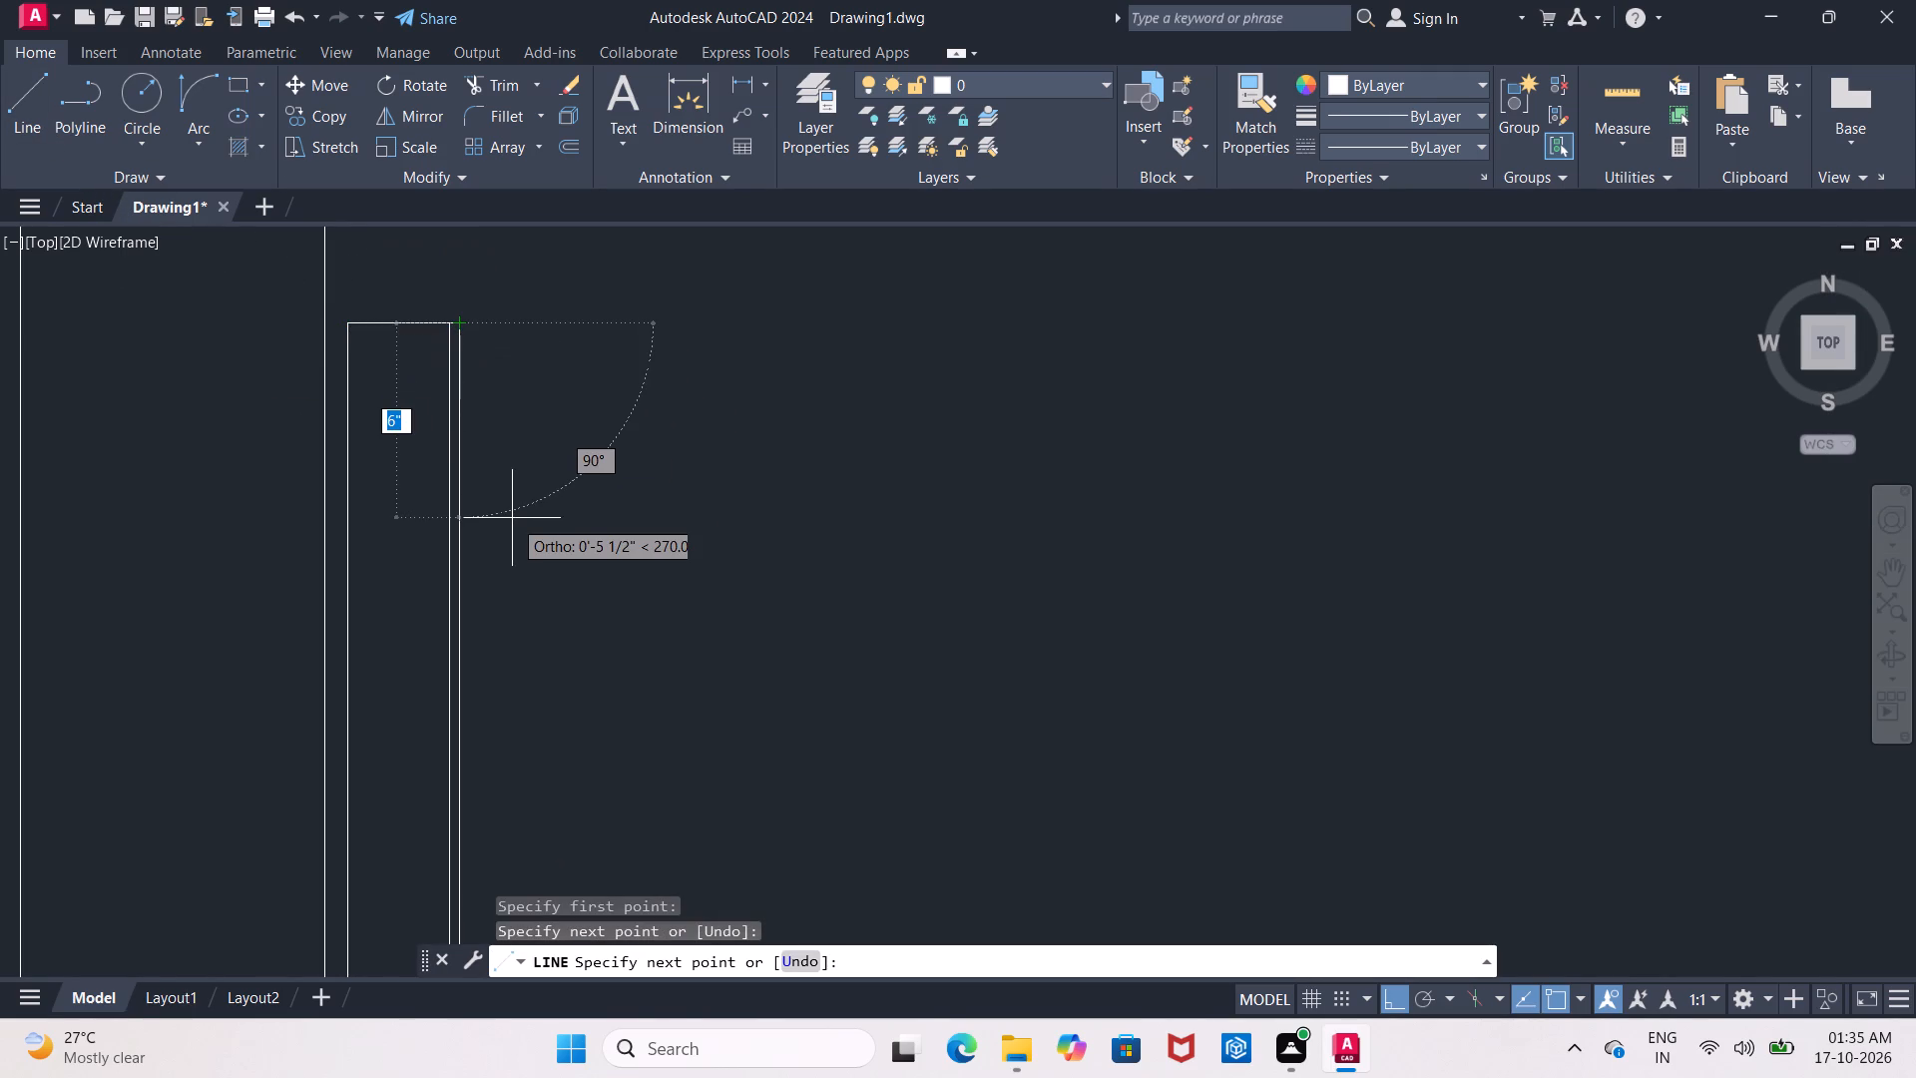
key("Escape")
scroll(512, 518, "down", 2)
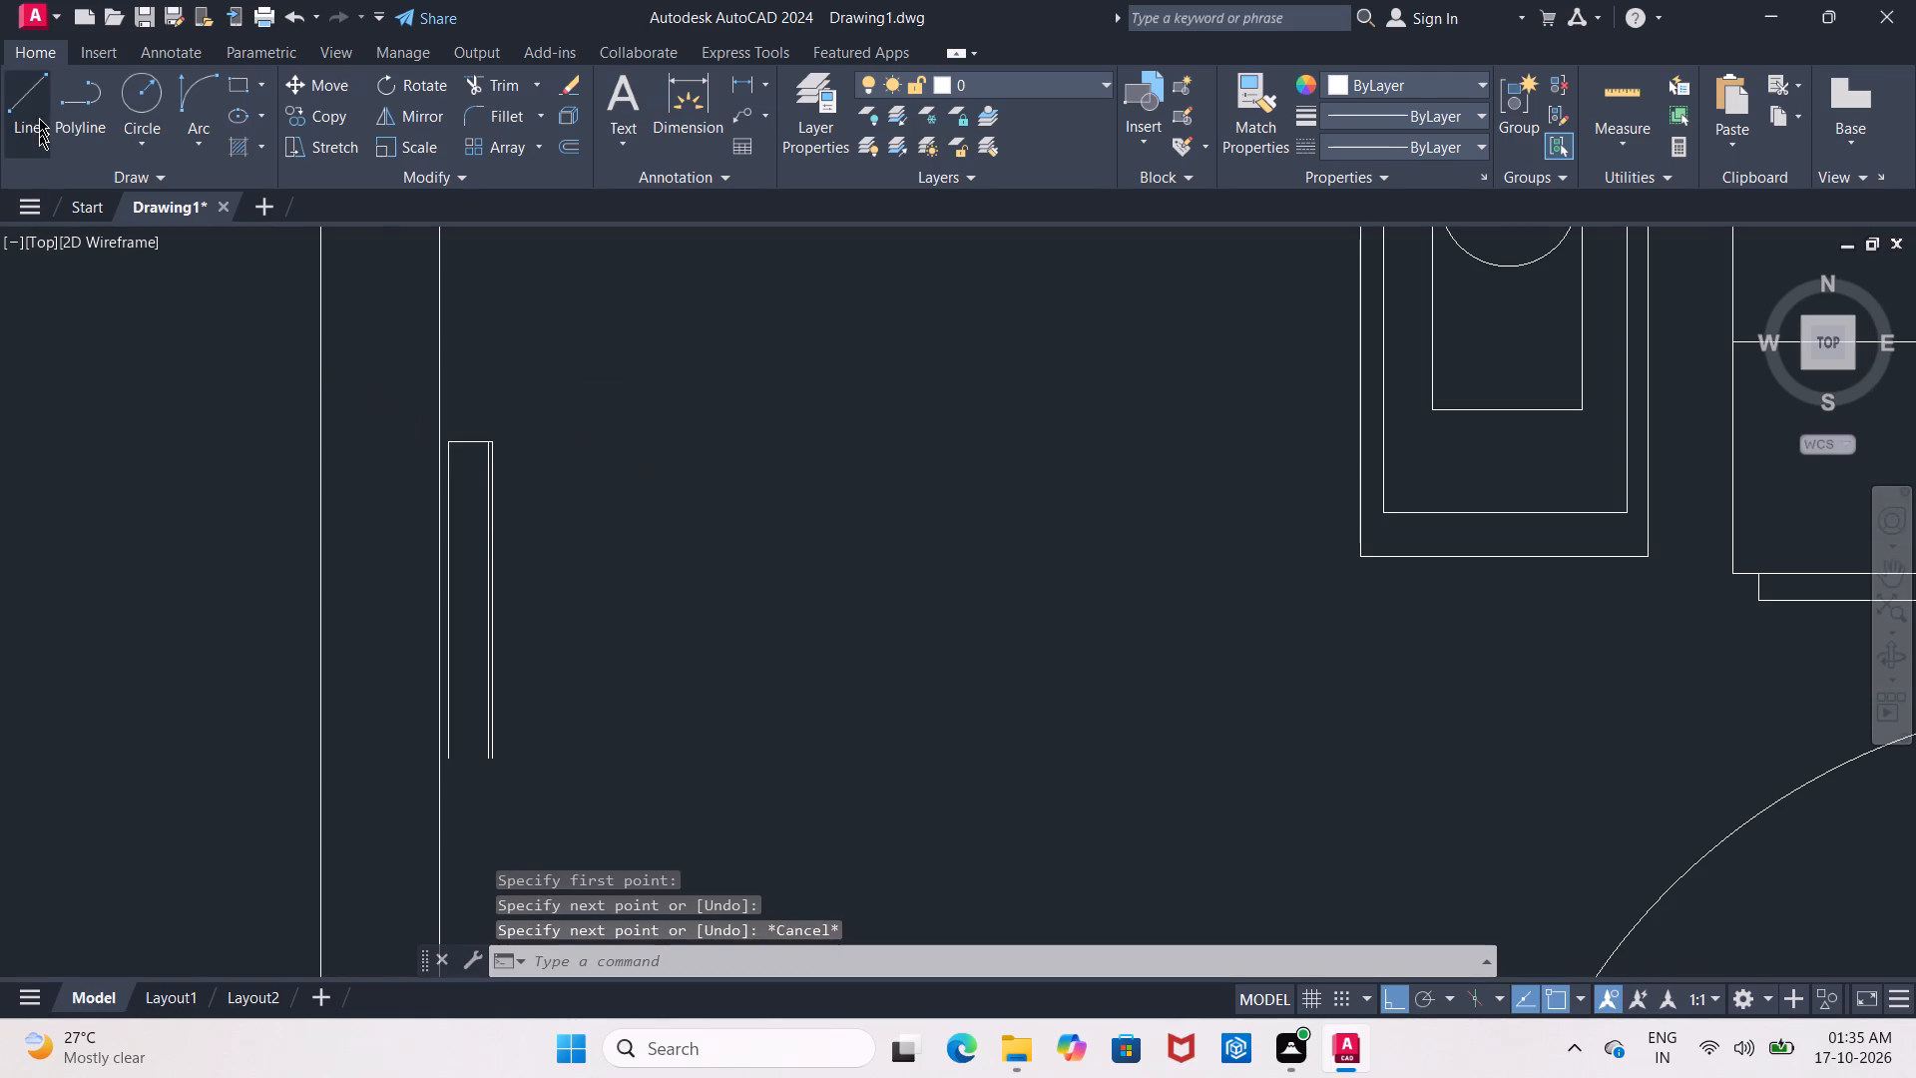
Close the wall unit's south end with a straight line from its west line to its outer east line.
left_click(39, 115)
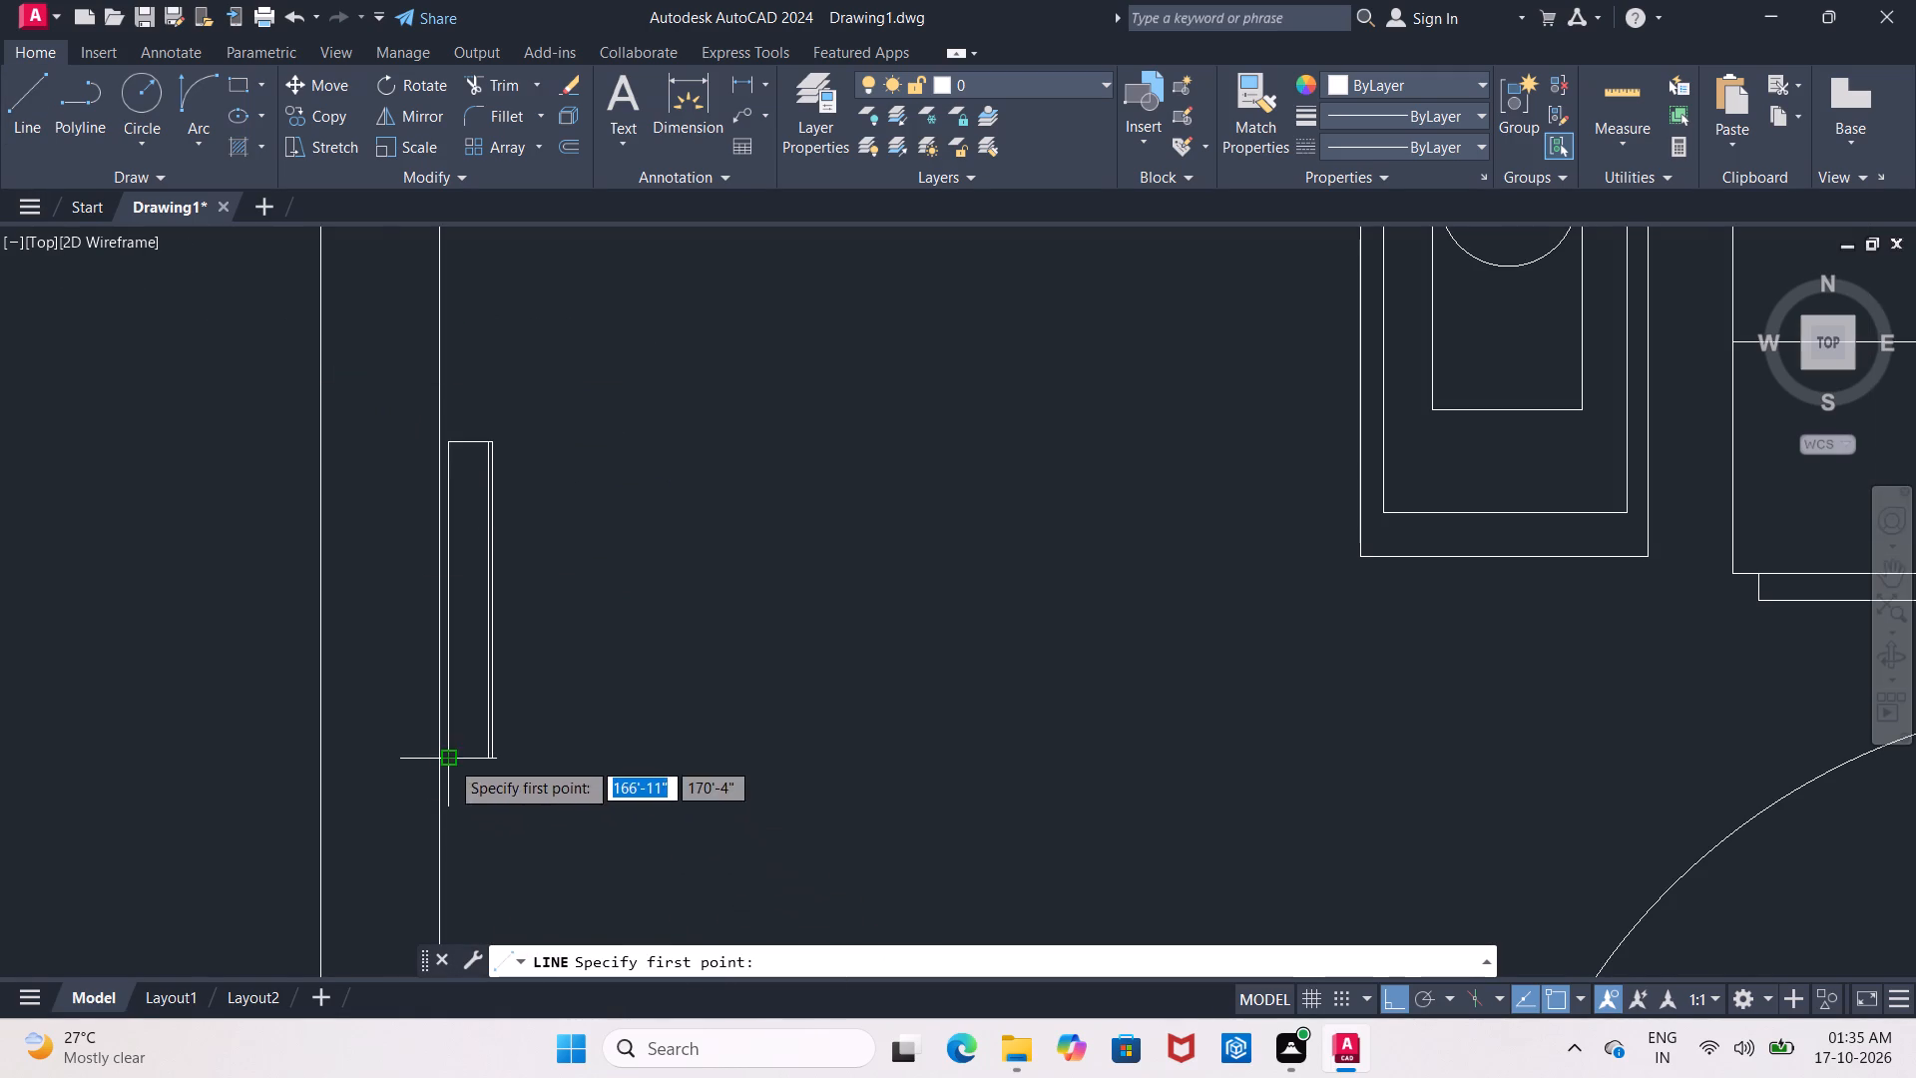
left_click(449, 760)
scroll(495, 753, "up", 3)
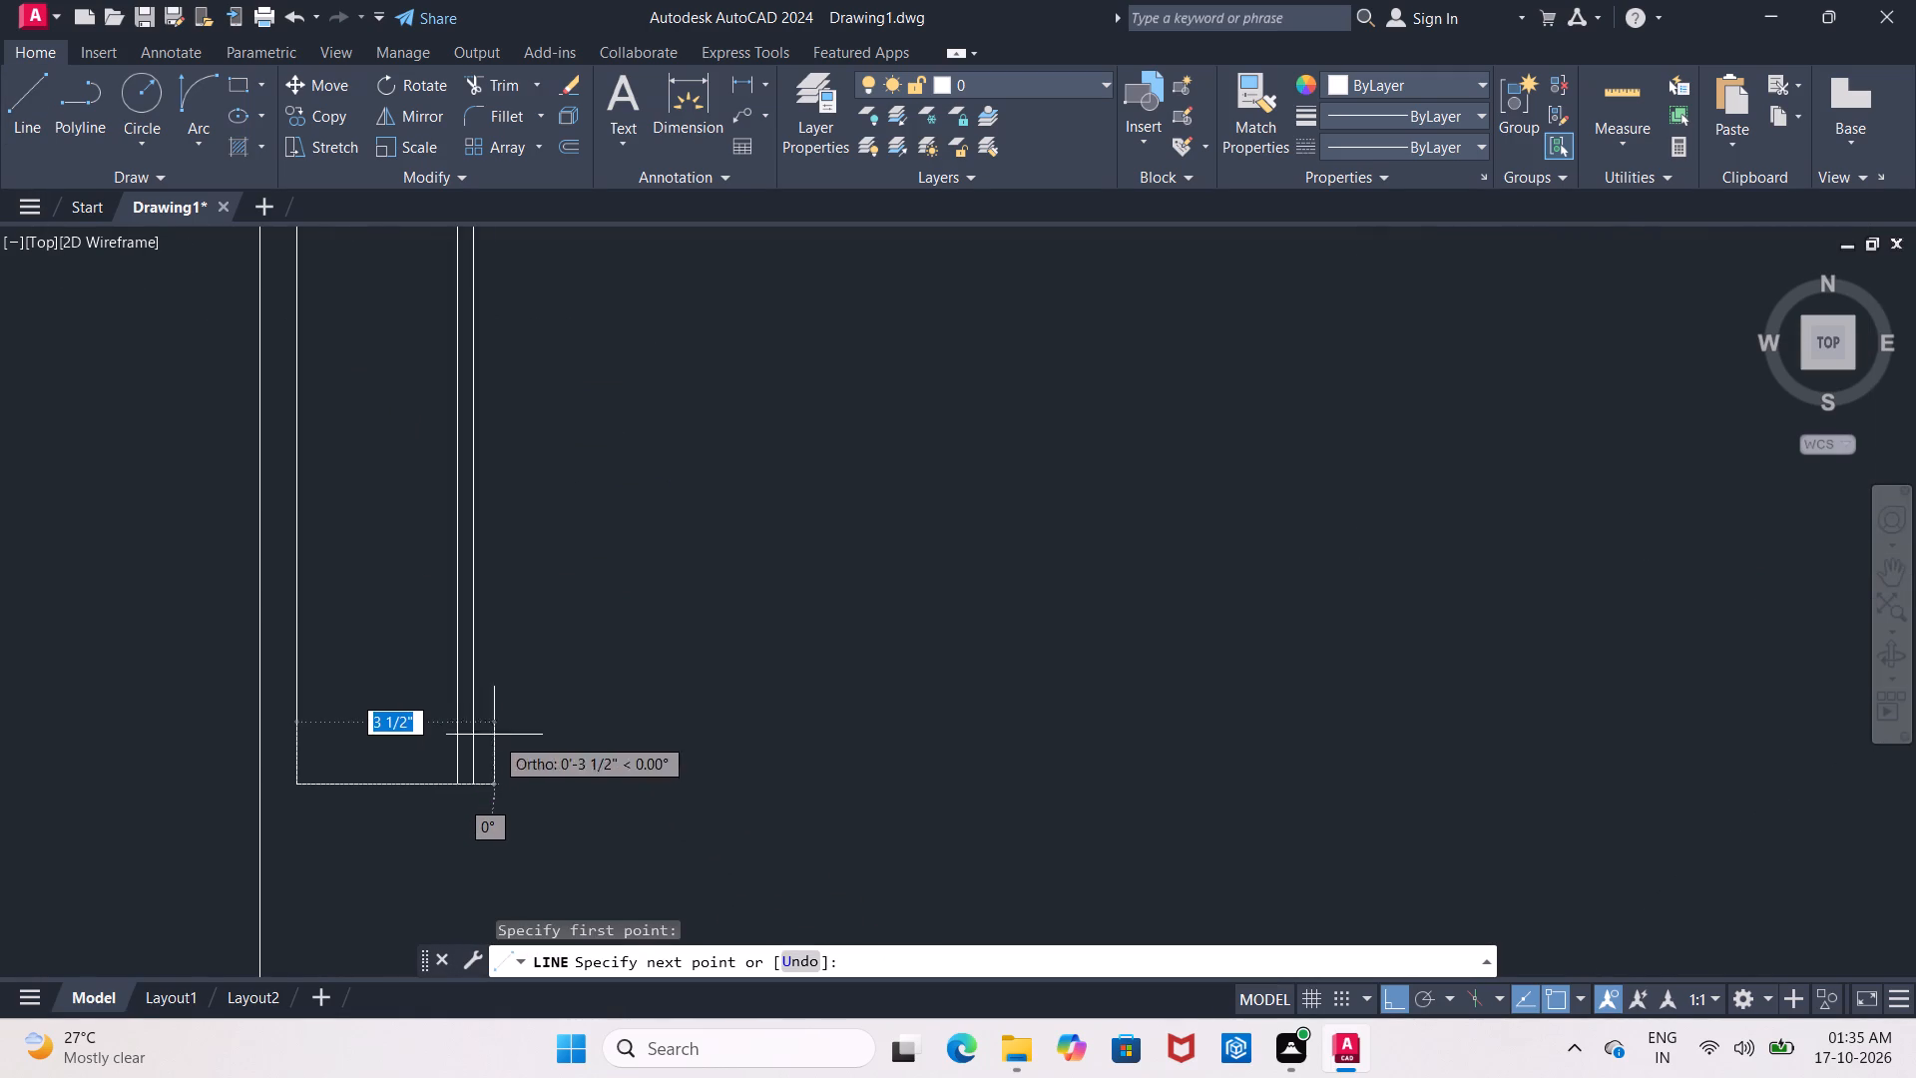
left_click(471, 772)
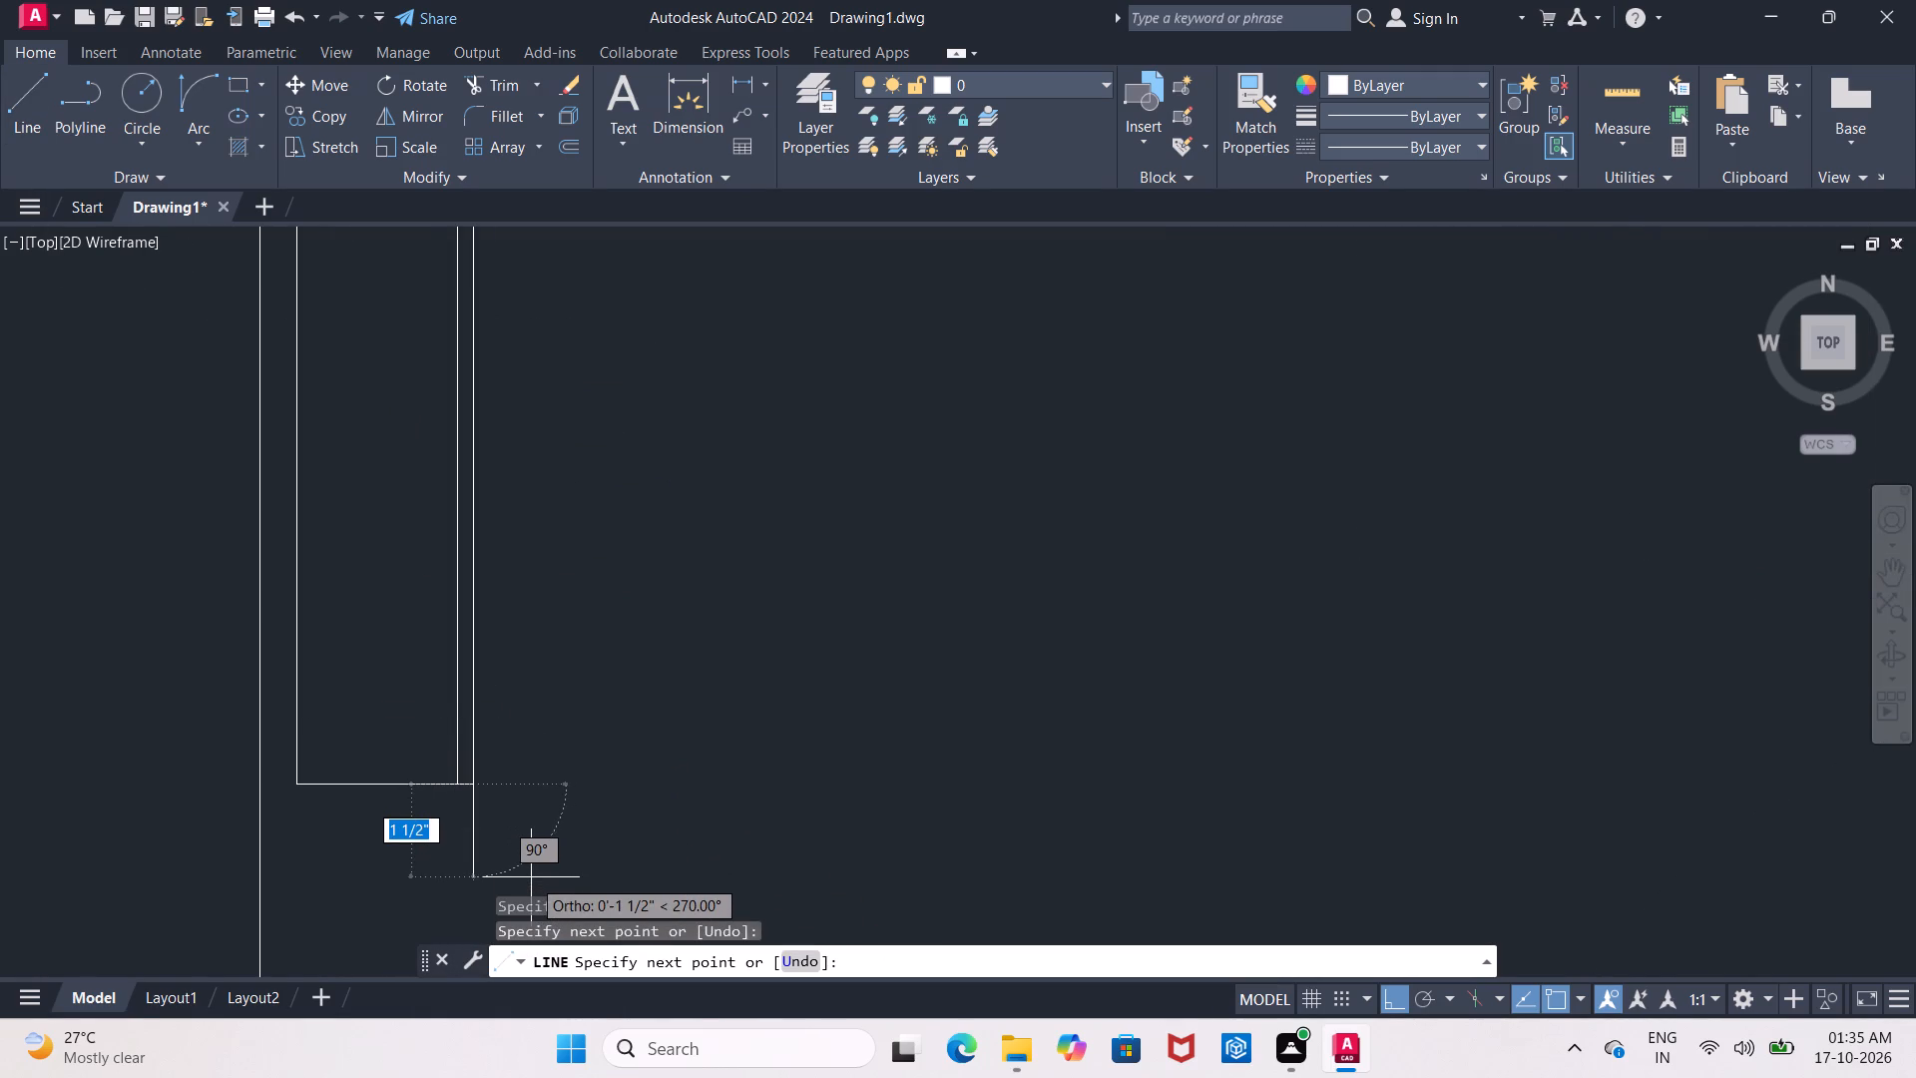
key("Escape")
Offset the wall unit's north end line .5" inward, towards the south.
scroll(532, 874, "down", 2)
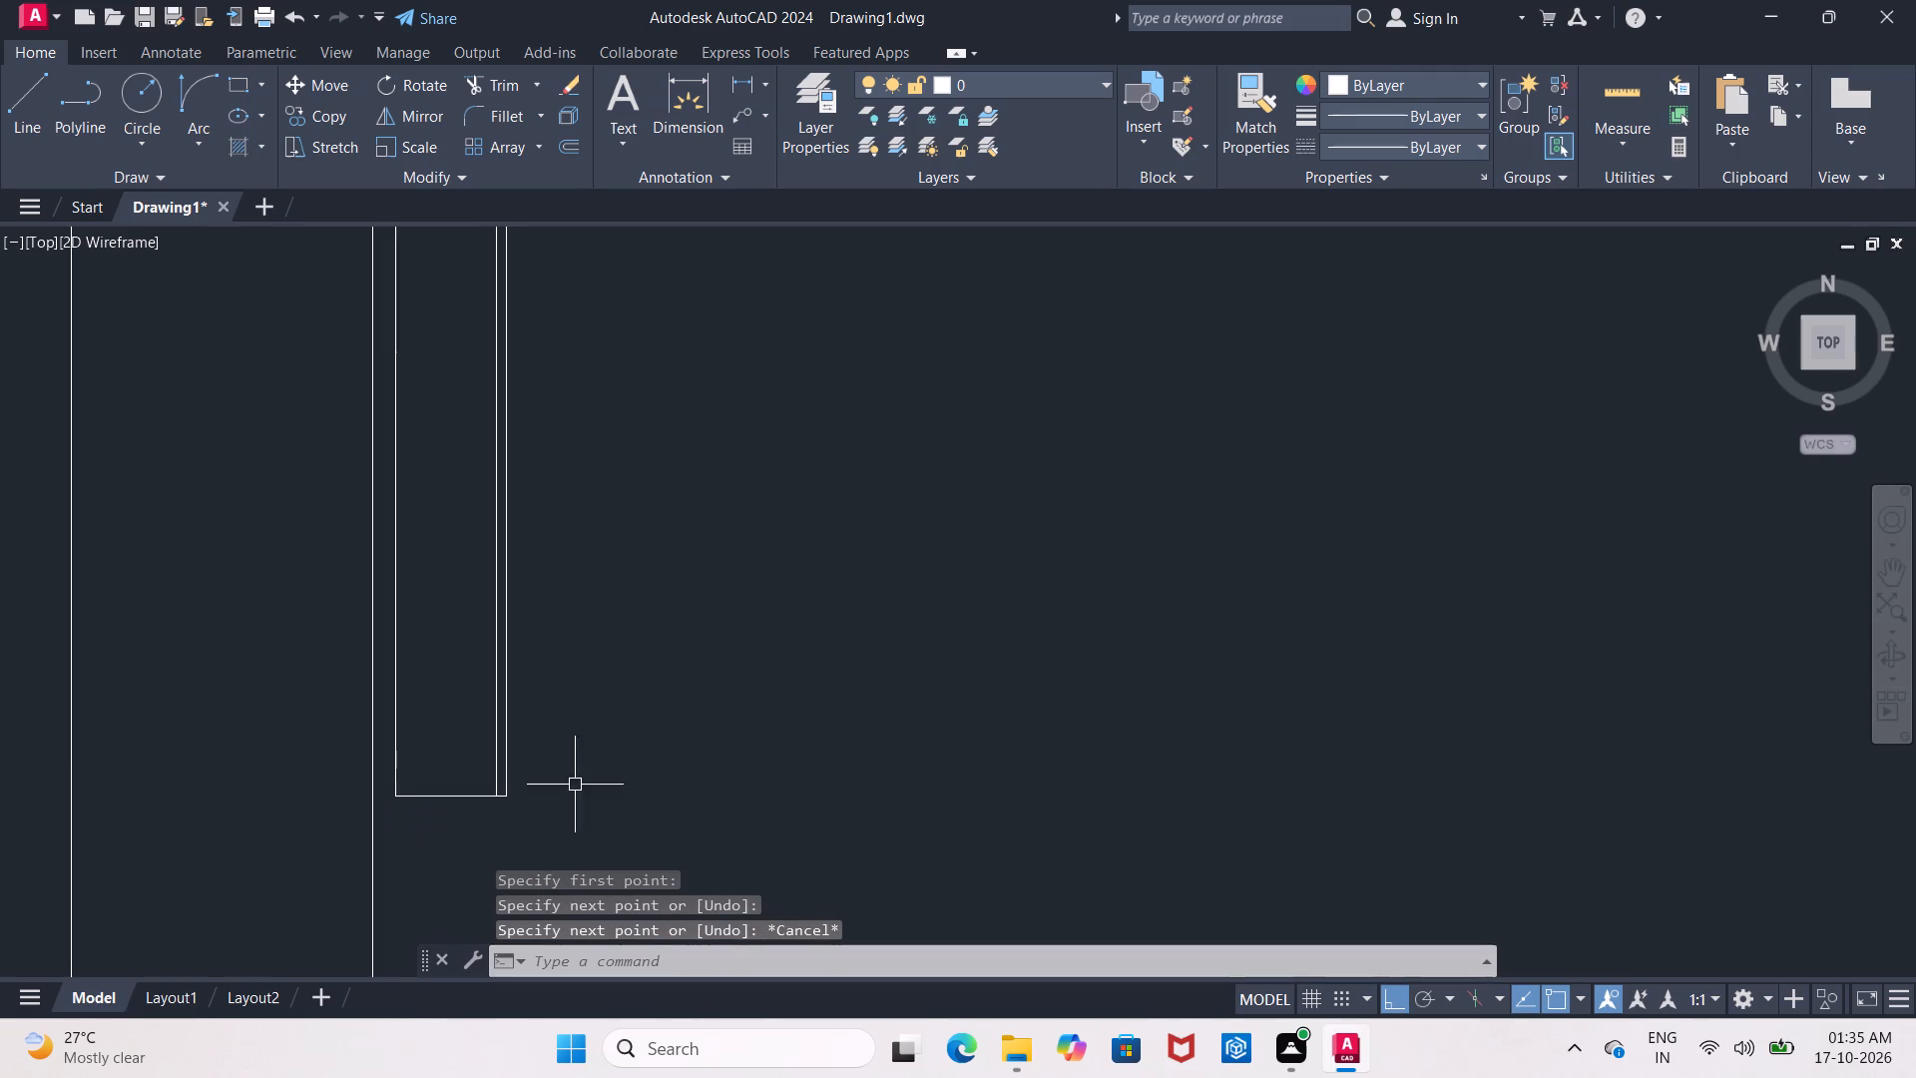
scroll(573, 721, "down", 1)
middle_click_drag(573, 721, 559, 805)
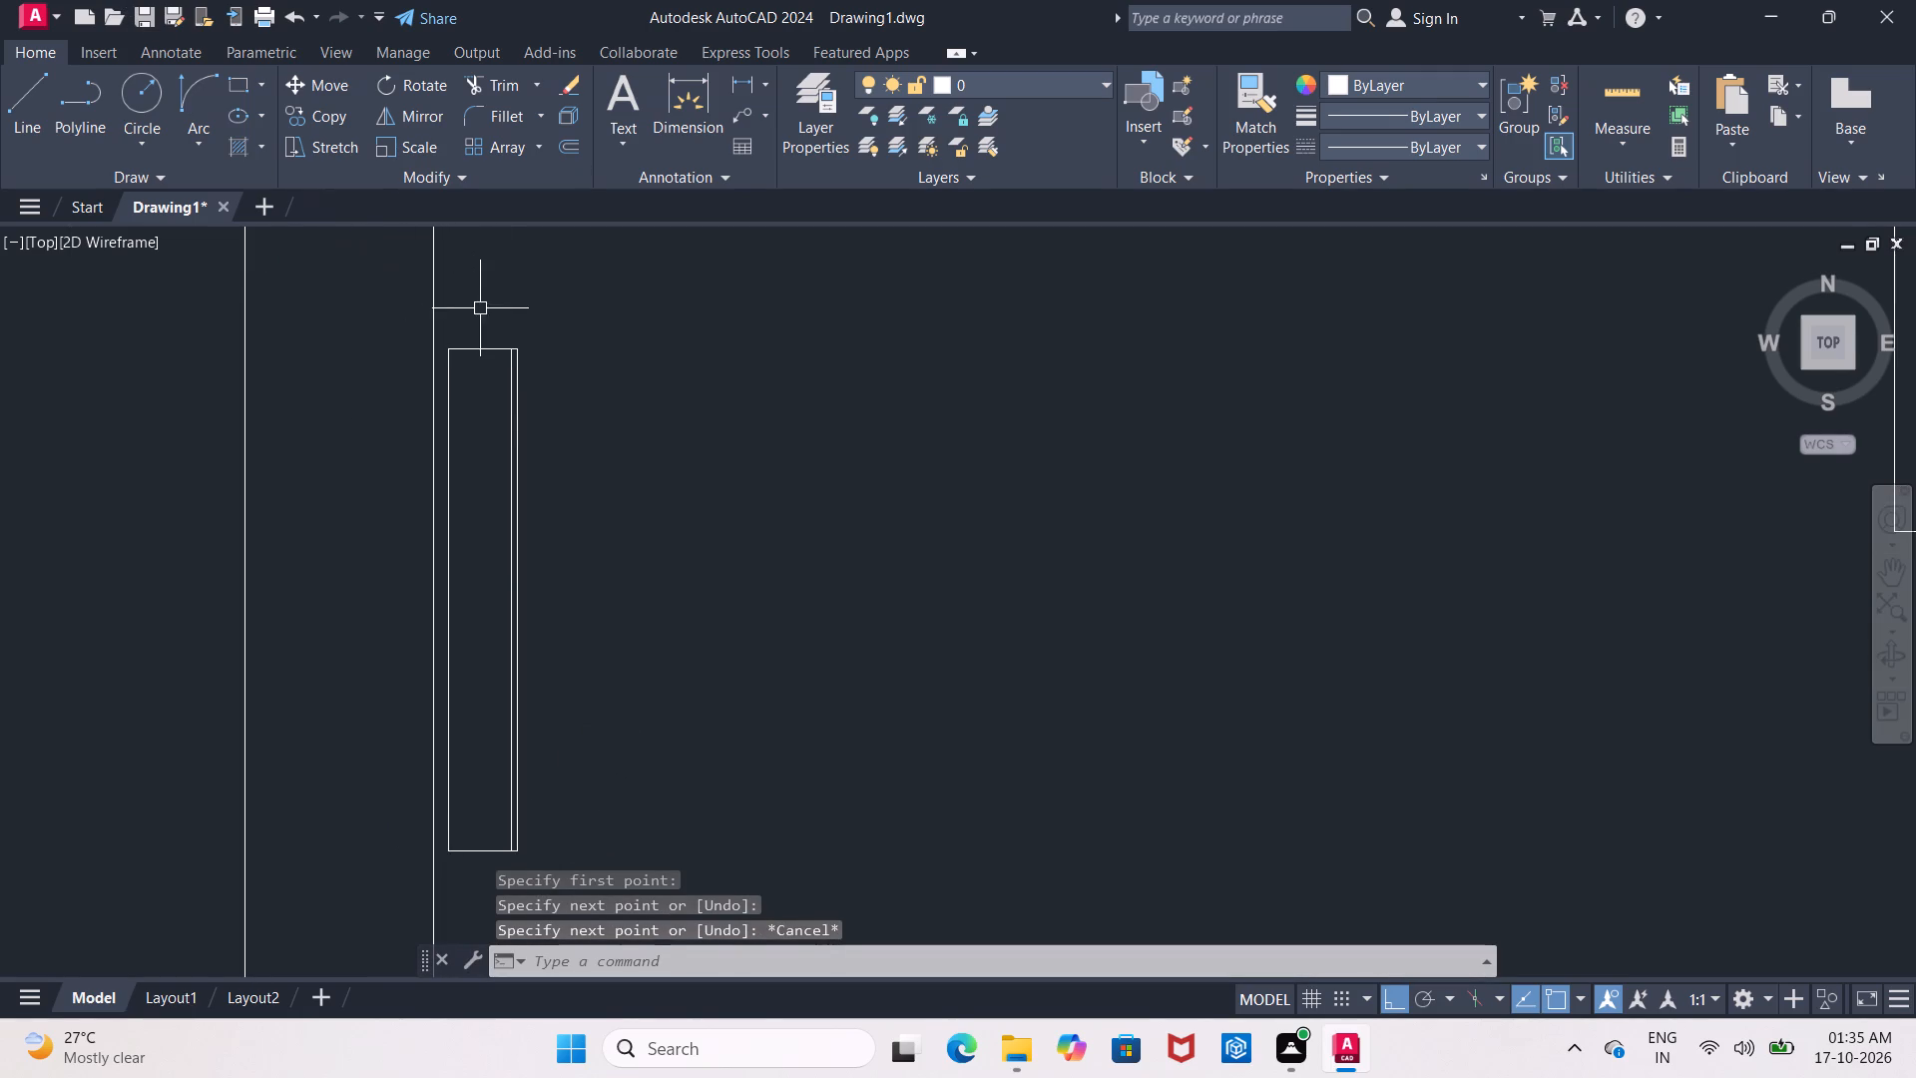
middle_click_drag(480, 311, 478, 399)
scroll(478, 399, "up", 1)
key("o")
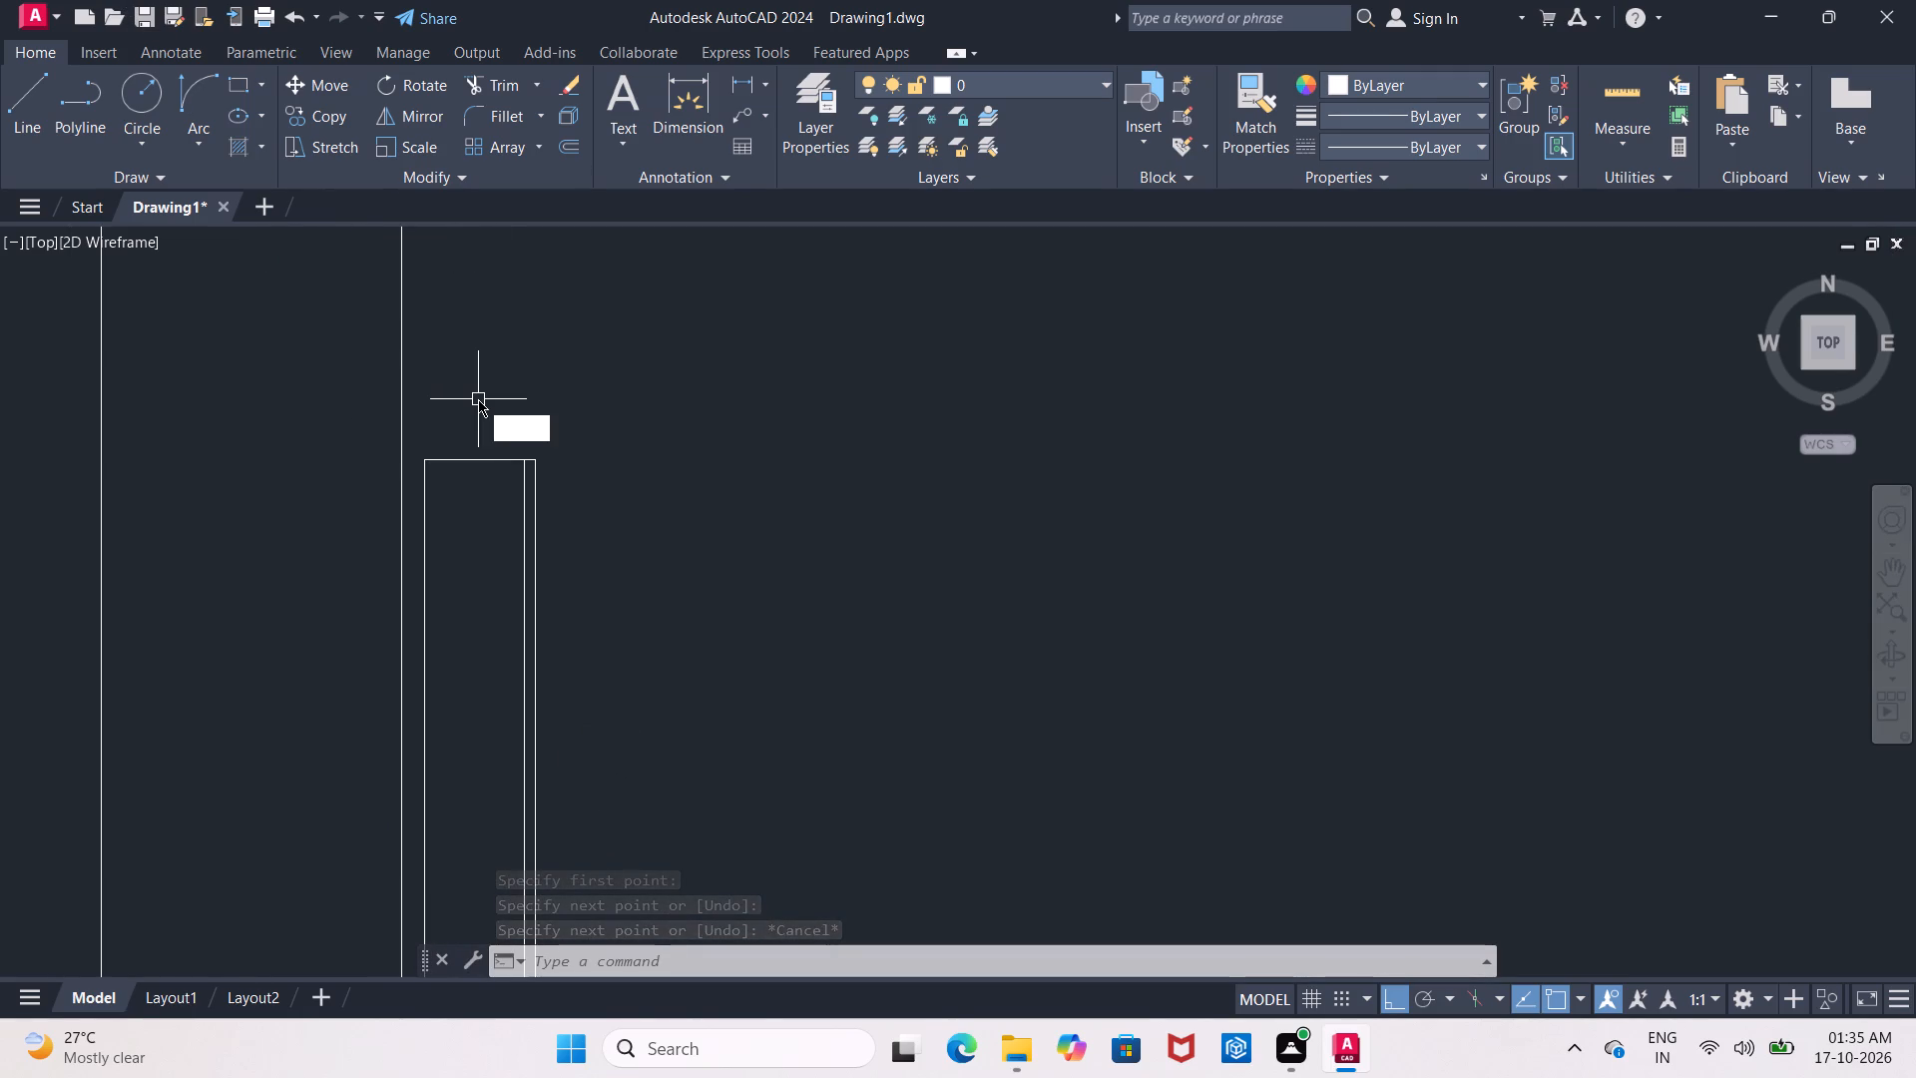
key("Return")
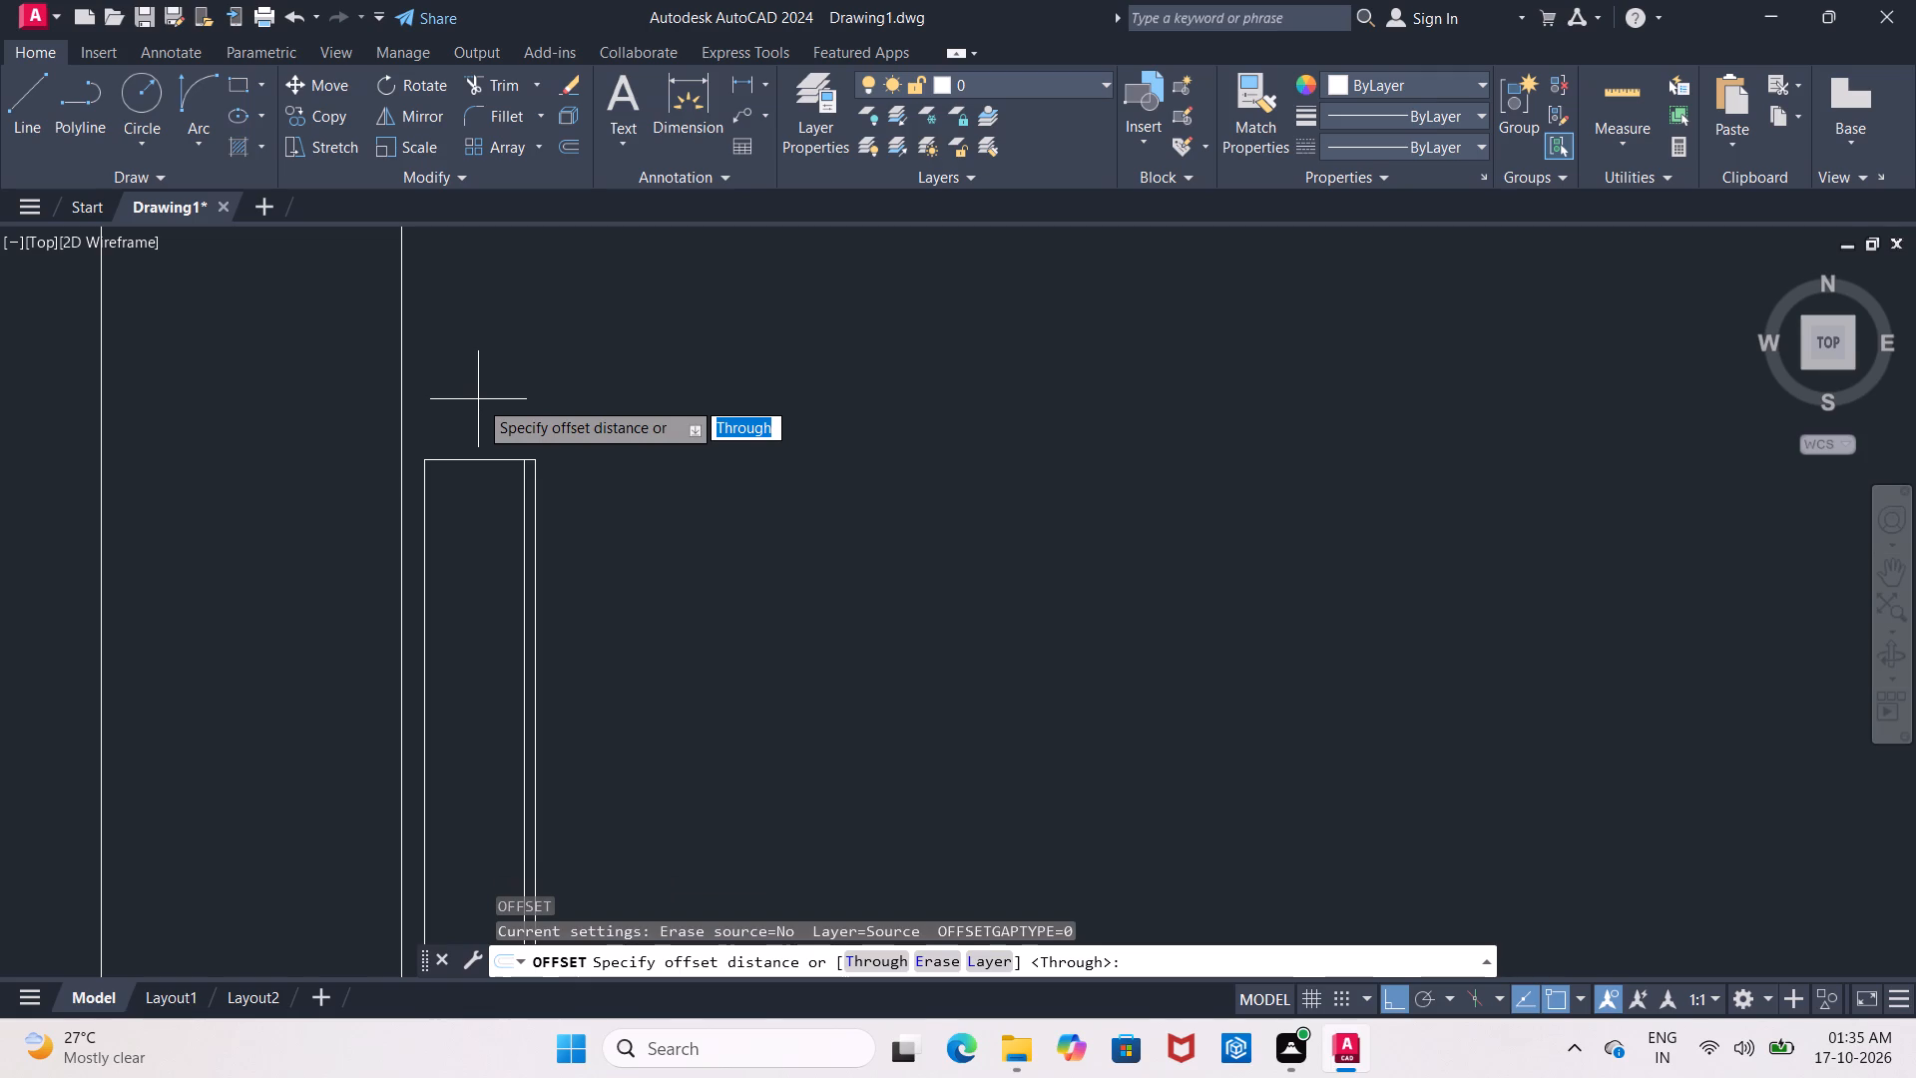
type(".5\"")
key("Return")
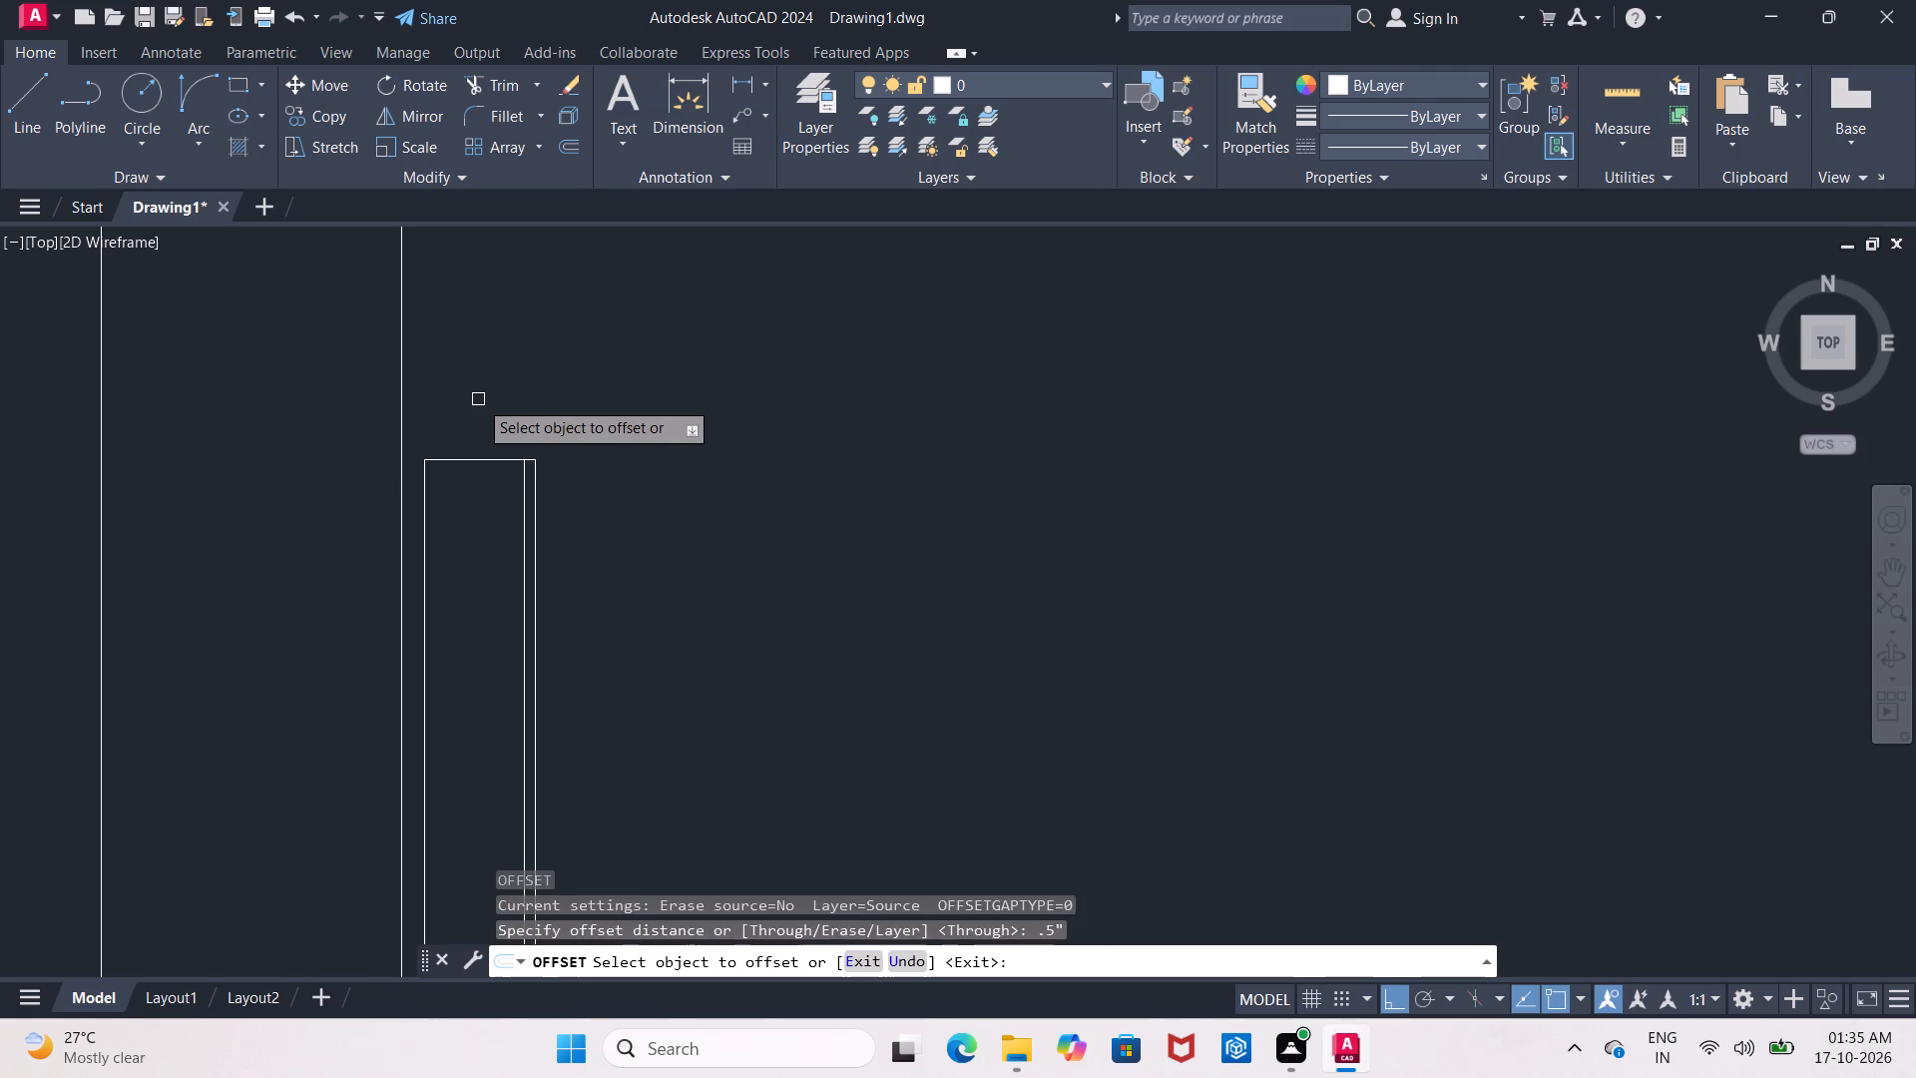
left_click(466, 461)
left_click(469, 486)
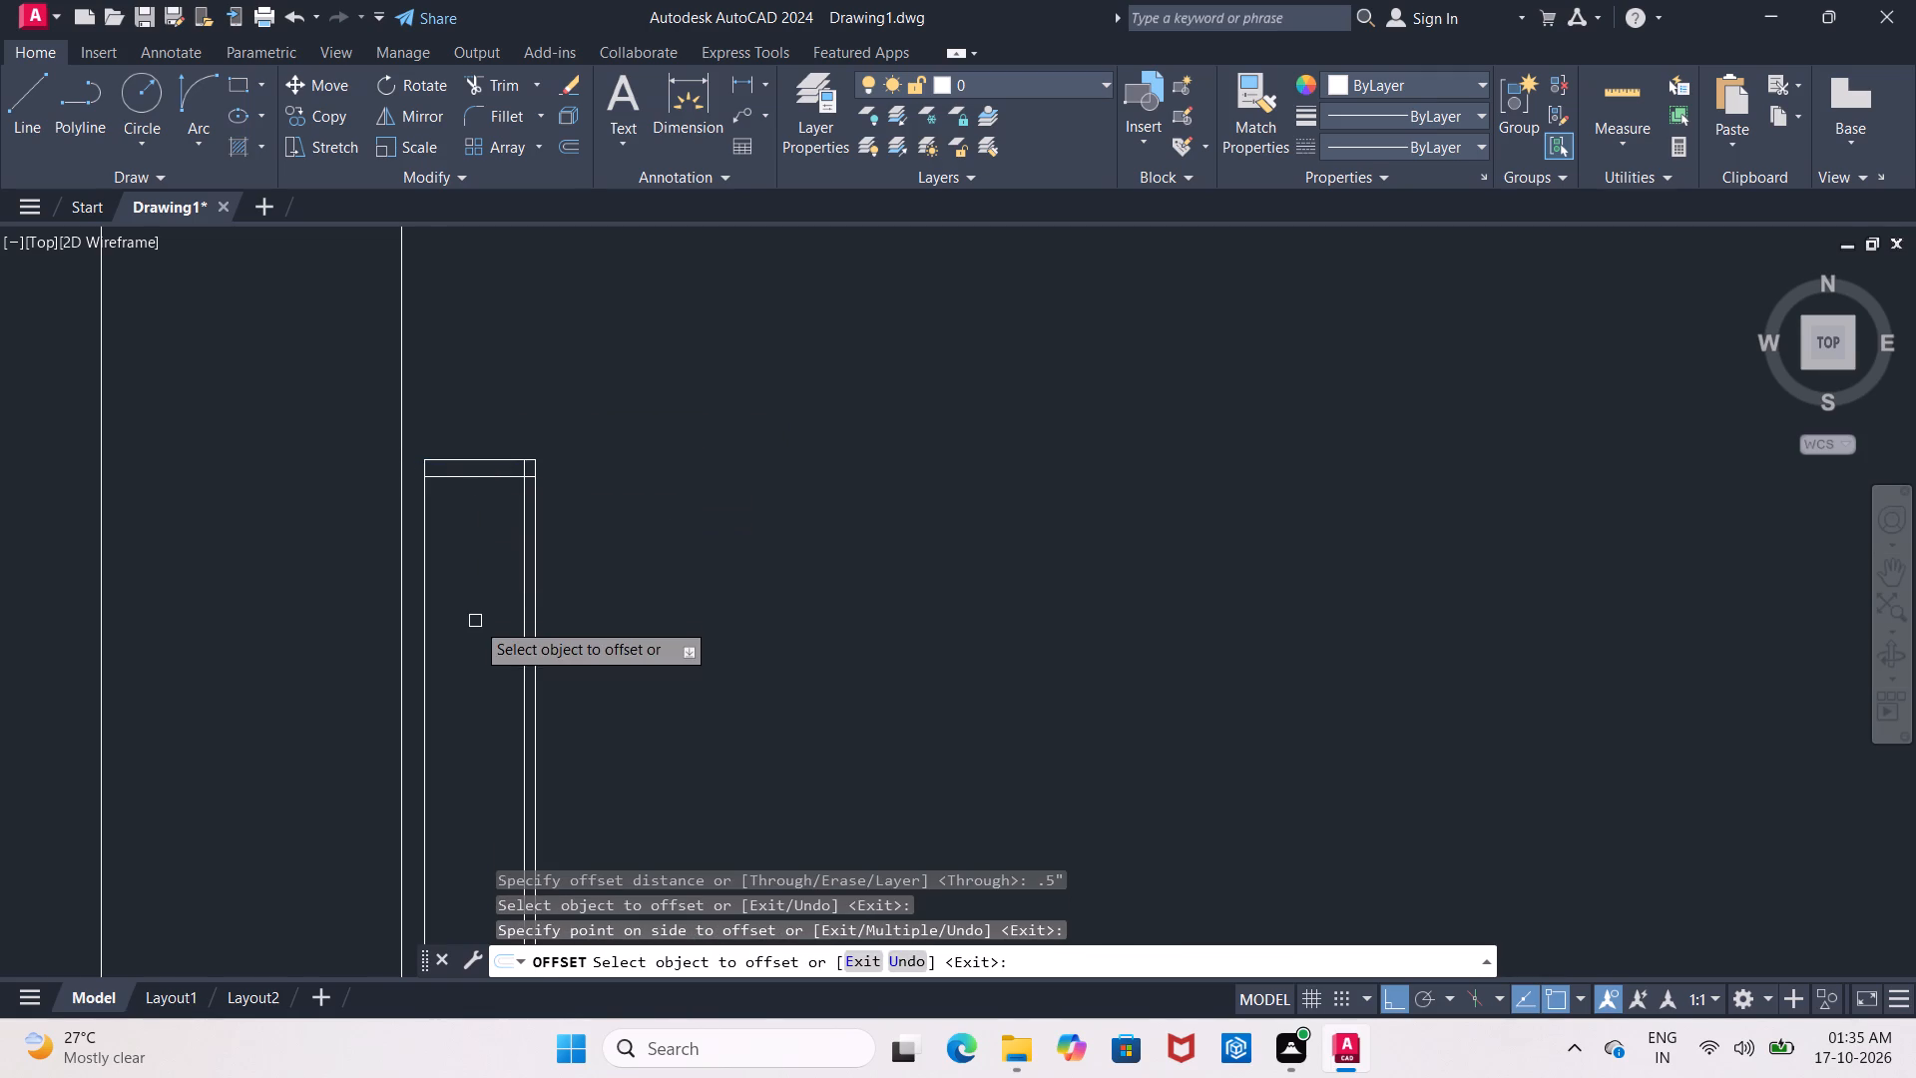
Offset the wall unit's south end line .5" inward, towards the north.
scroll(475, 621, "down", 1)
middle_click_drag(480, 616, 517, 358)
left_click(514, 761)
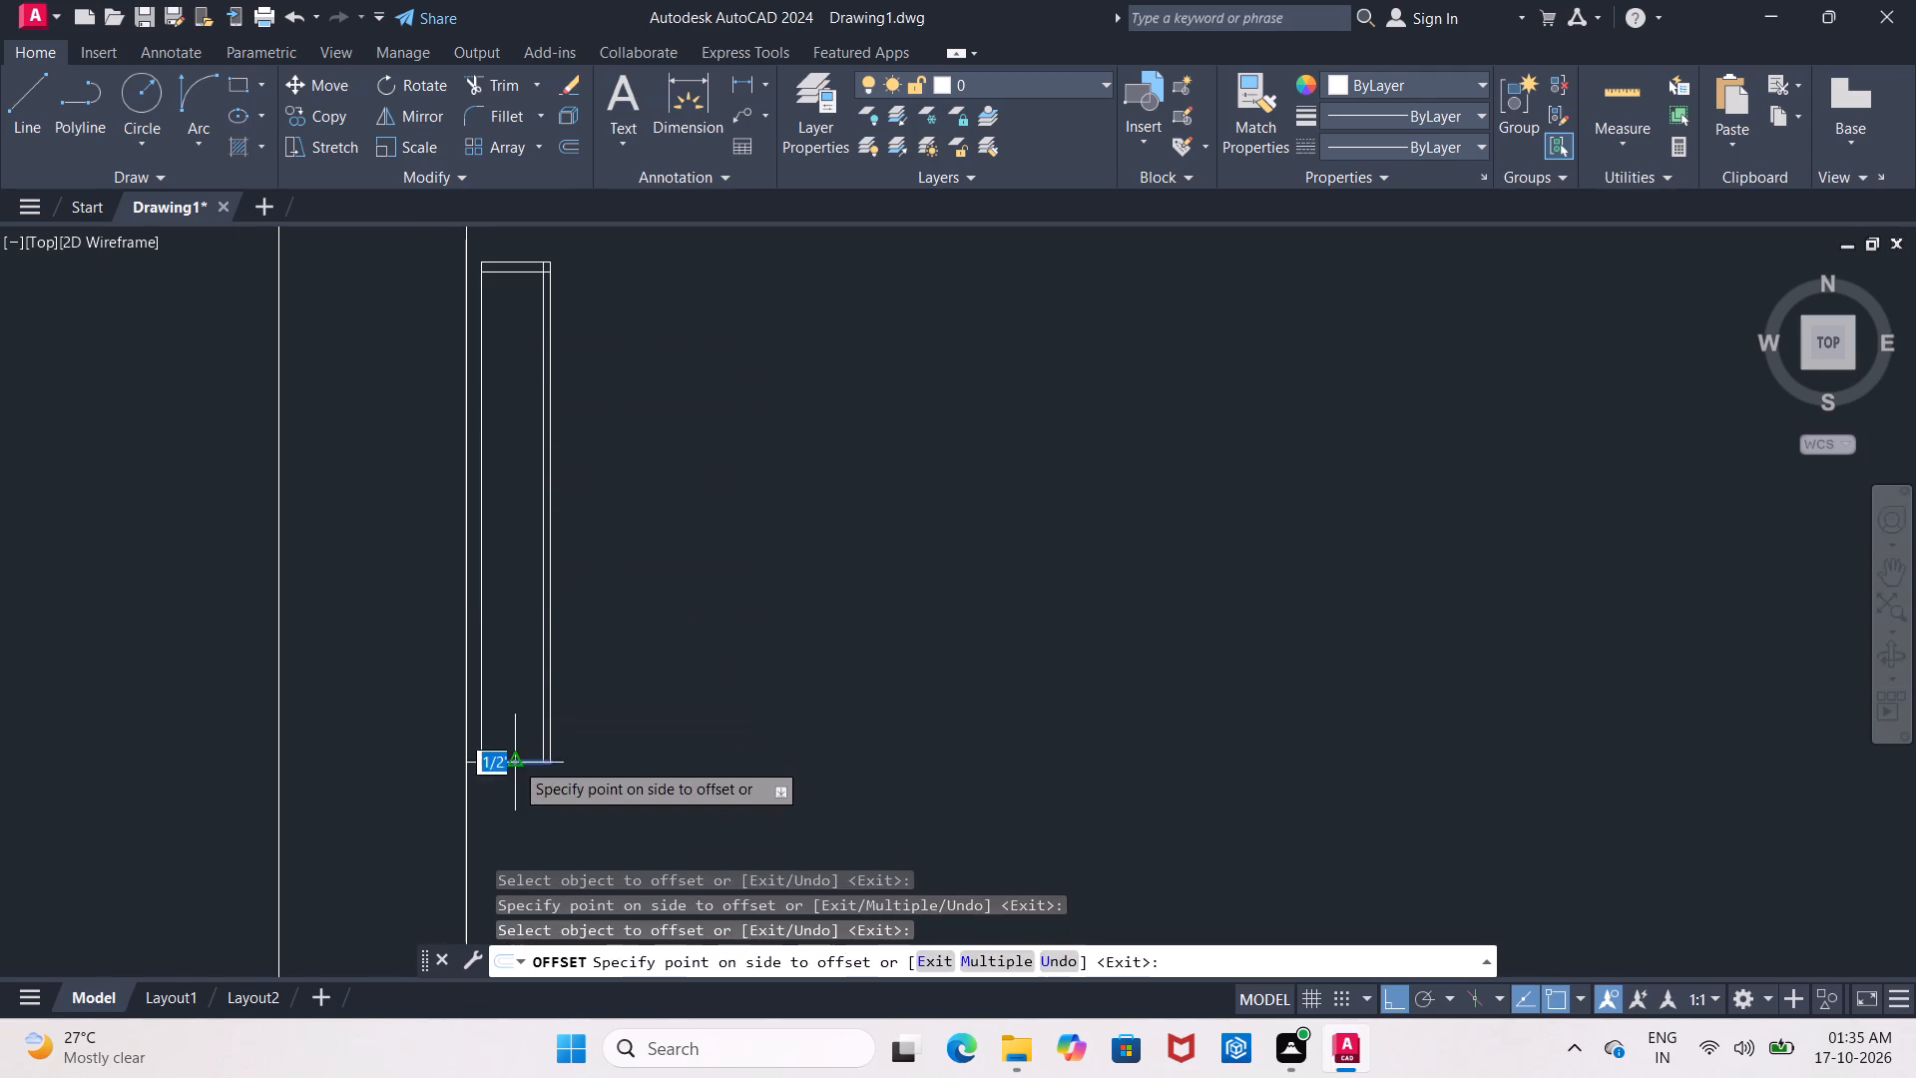
left_click(530, 589)
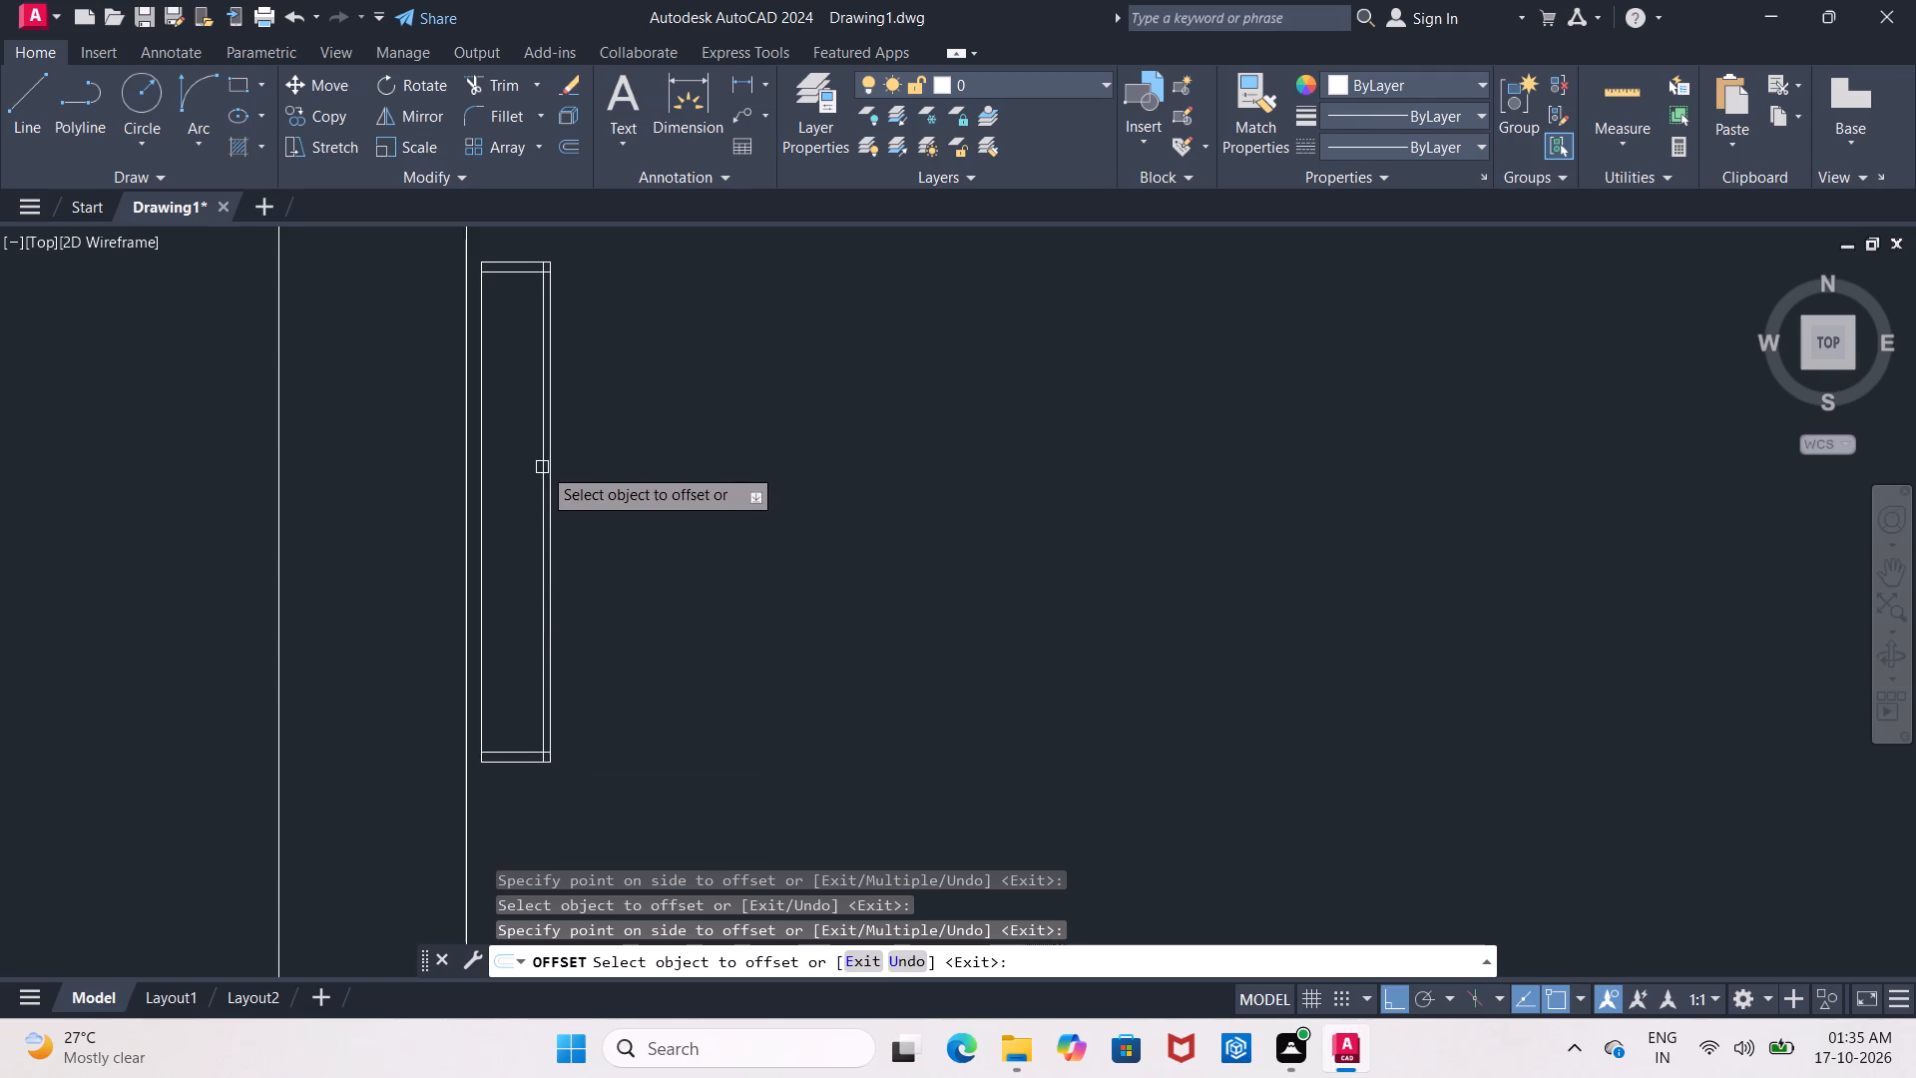
middle_click_drag(542, 465, 556, 640)
scroll(530, 486, "up", 1)
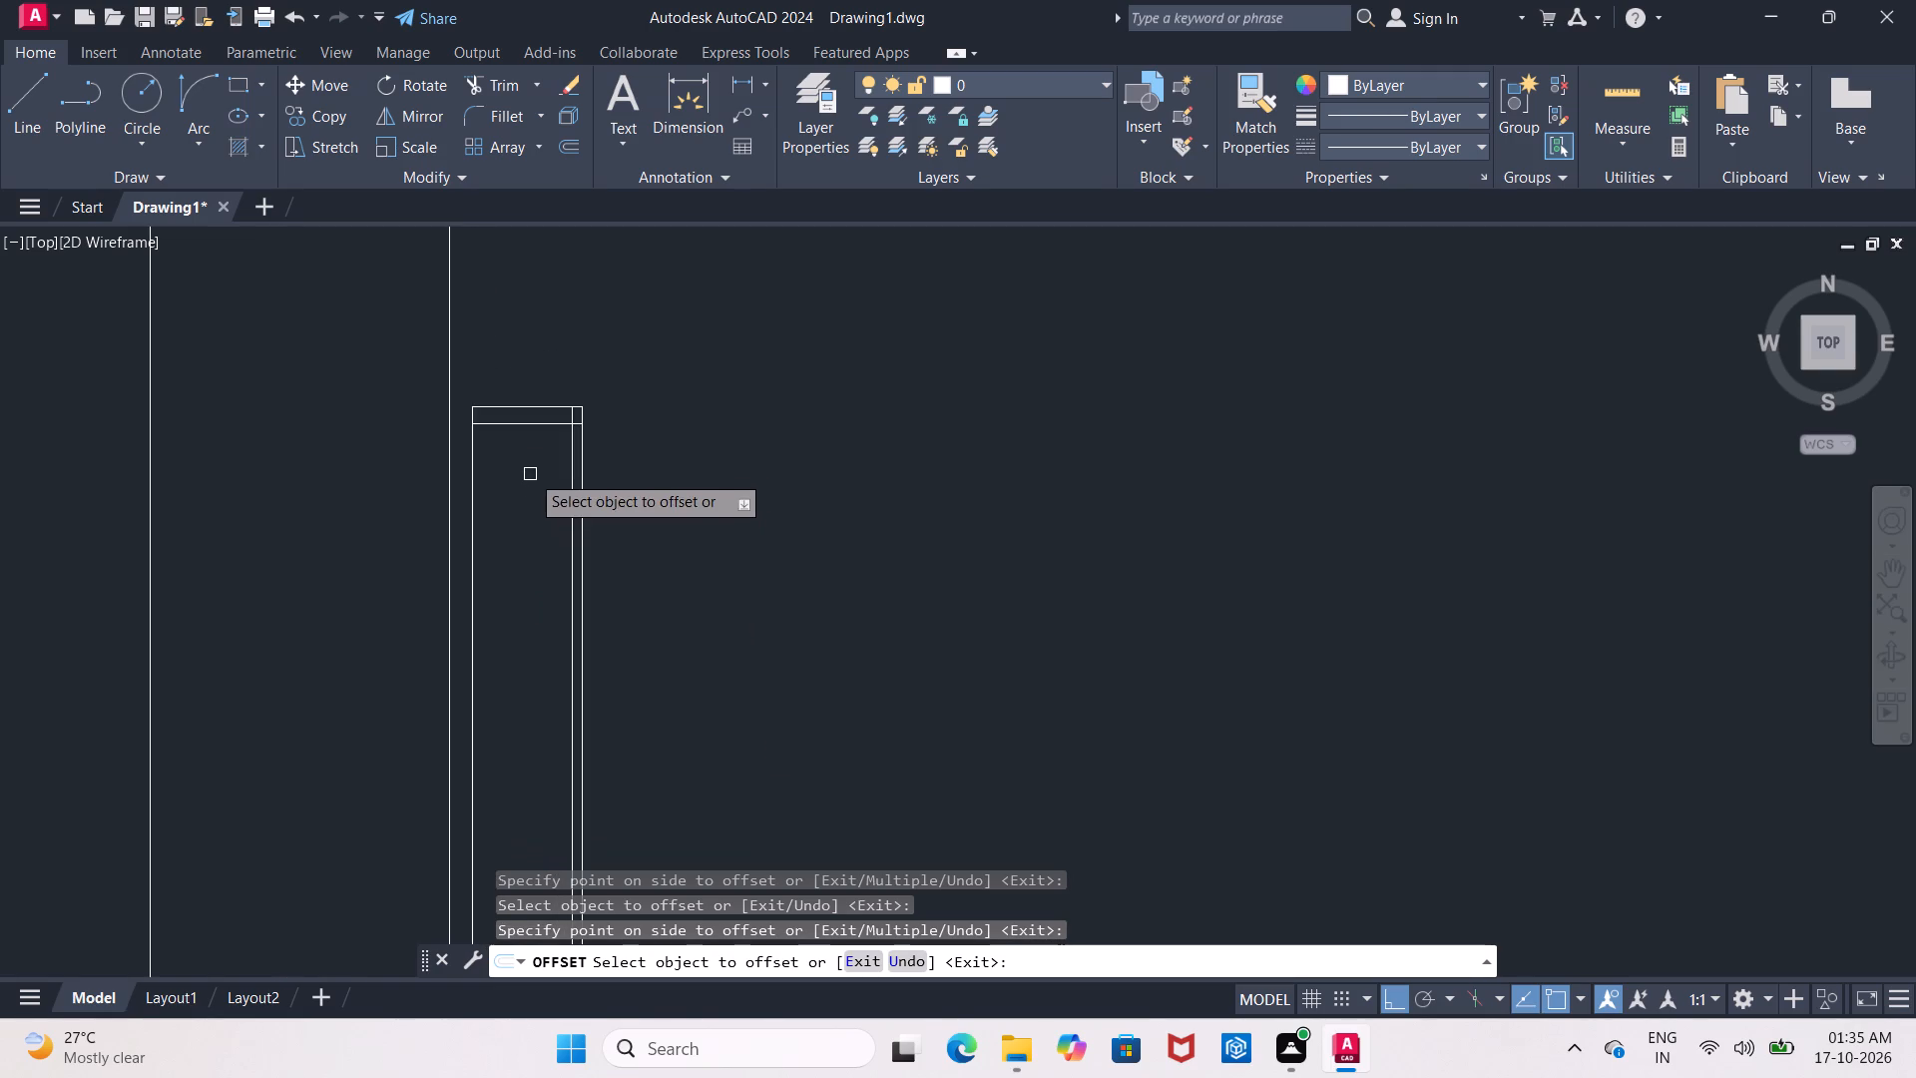
scroll(531, 465, "up", 1)
middle_click_drag(532, 460, 534, 513)
key("Escape")
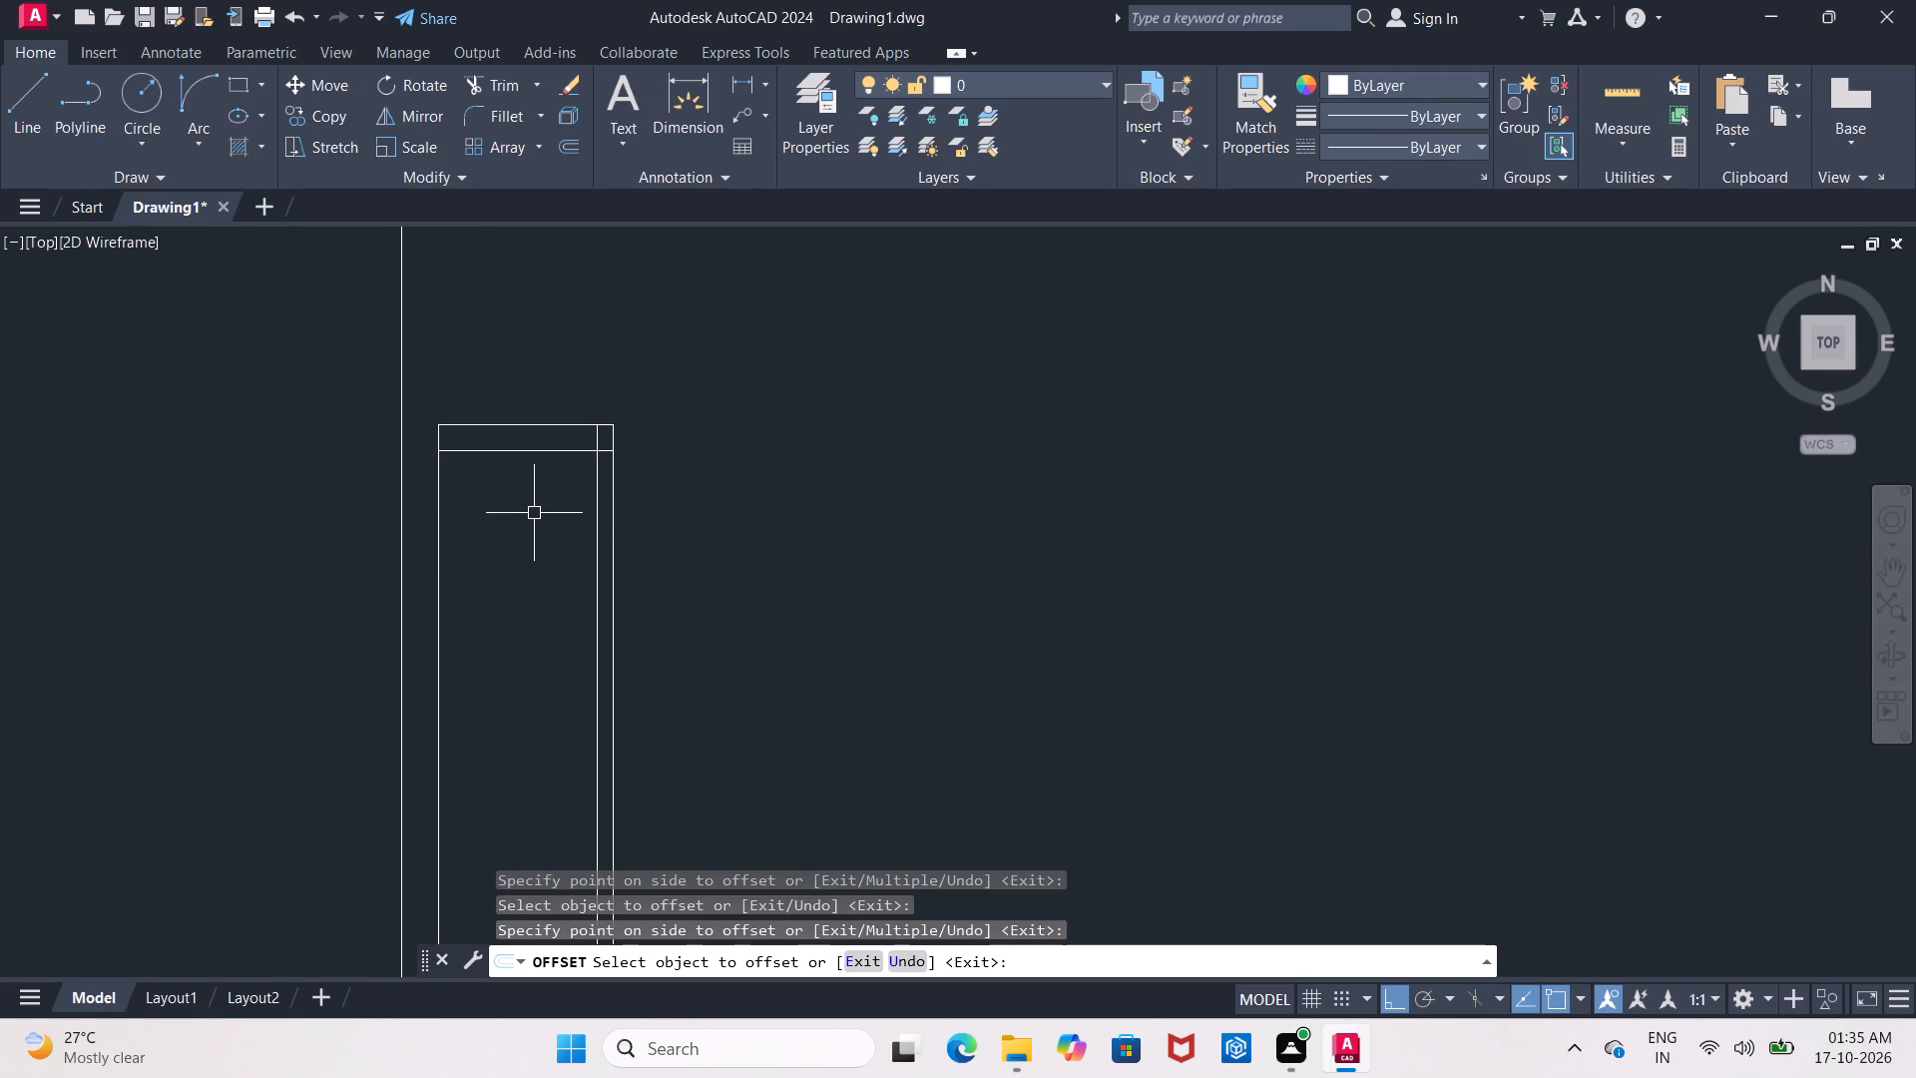
With Ortho off, draw a diagonal from the north inner line's west end to the top of the inner panel line.
left_click(36, 92)
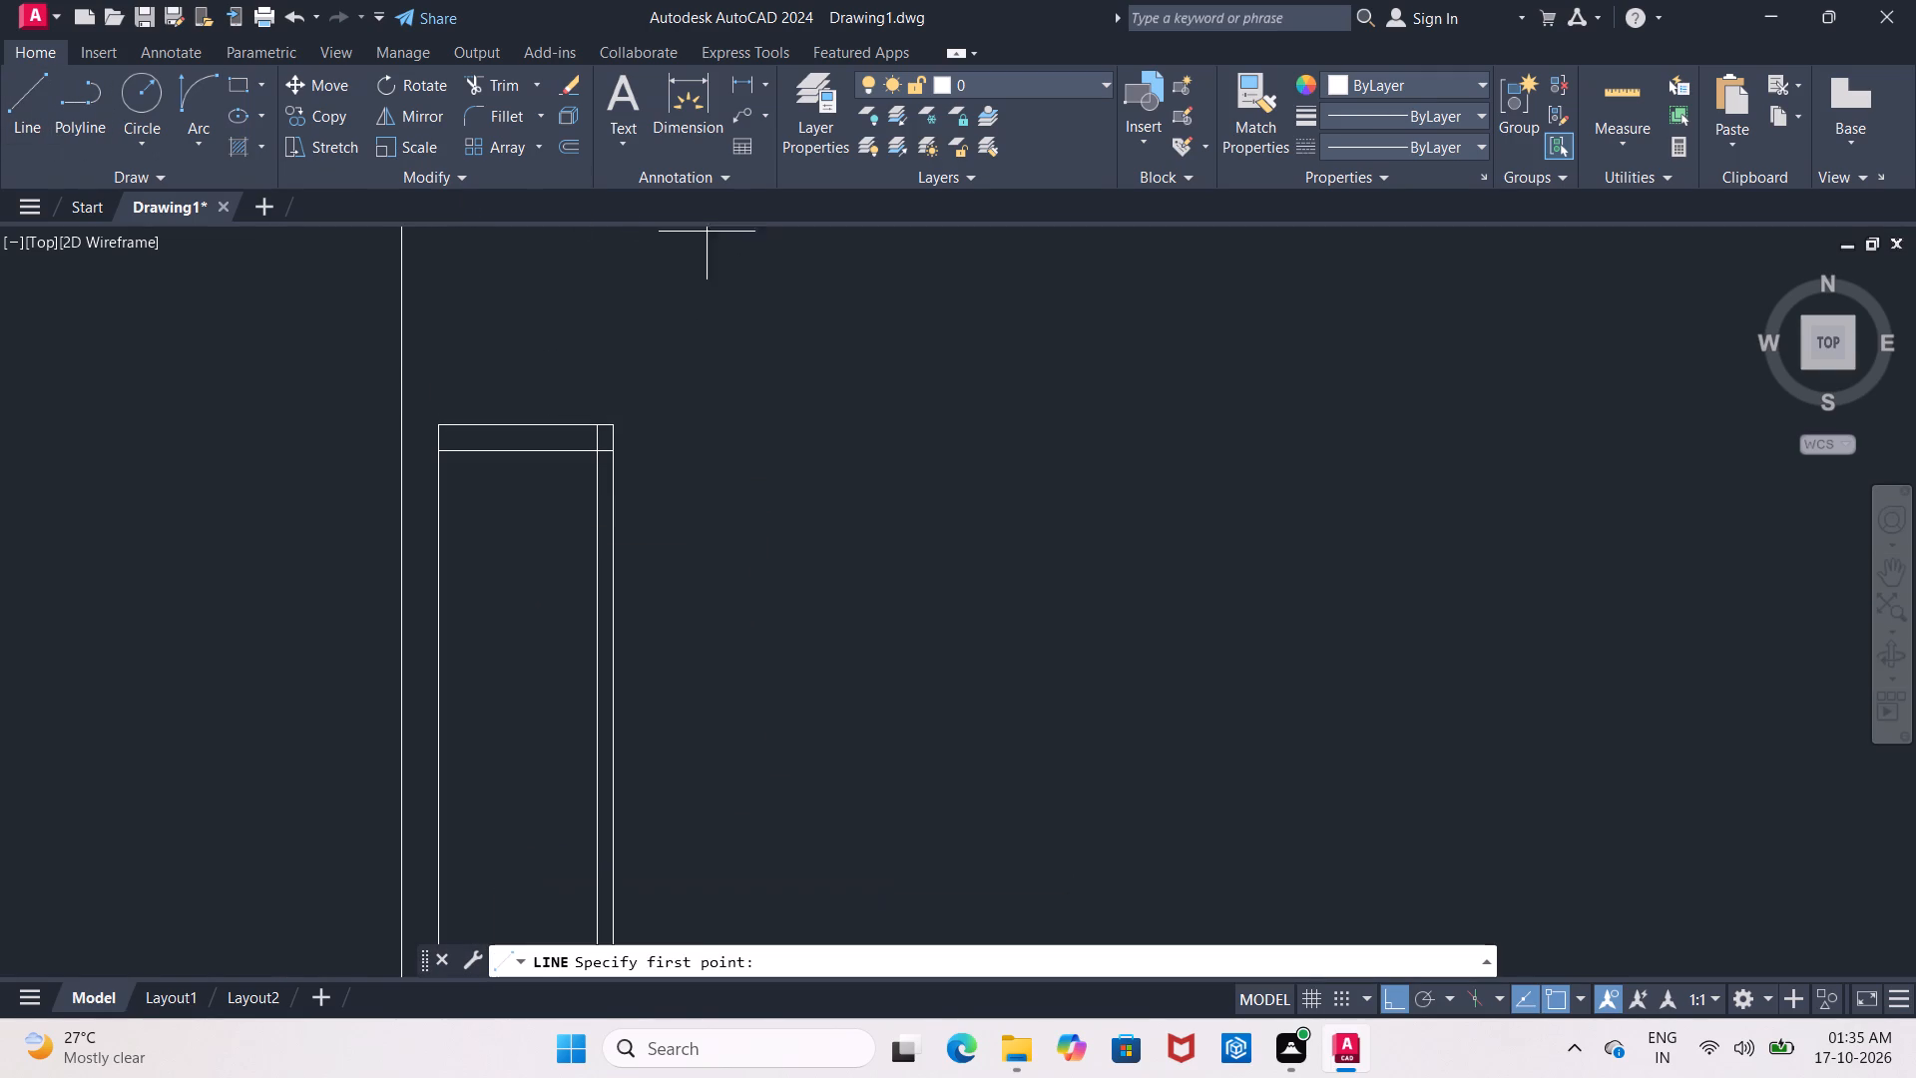
left_click(437, 457)
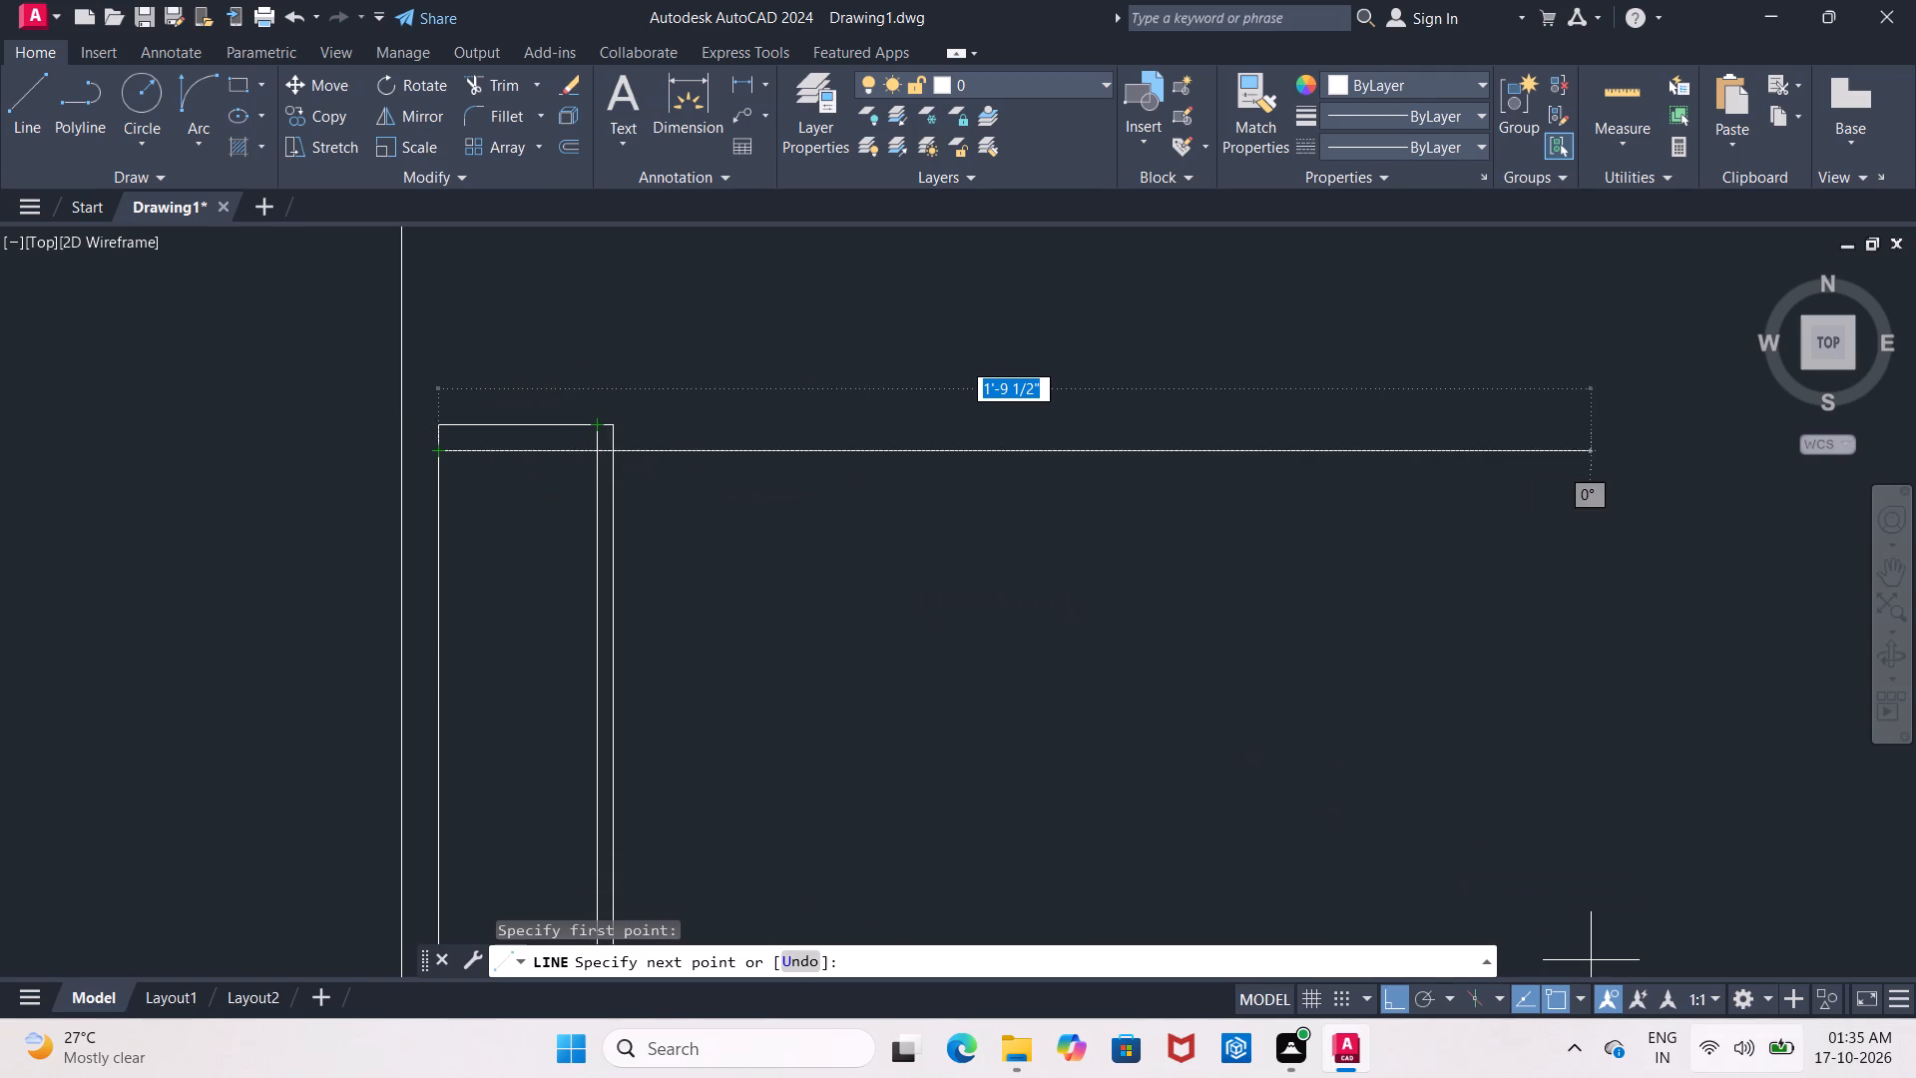
left_click(1403, 1003)
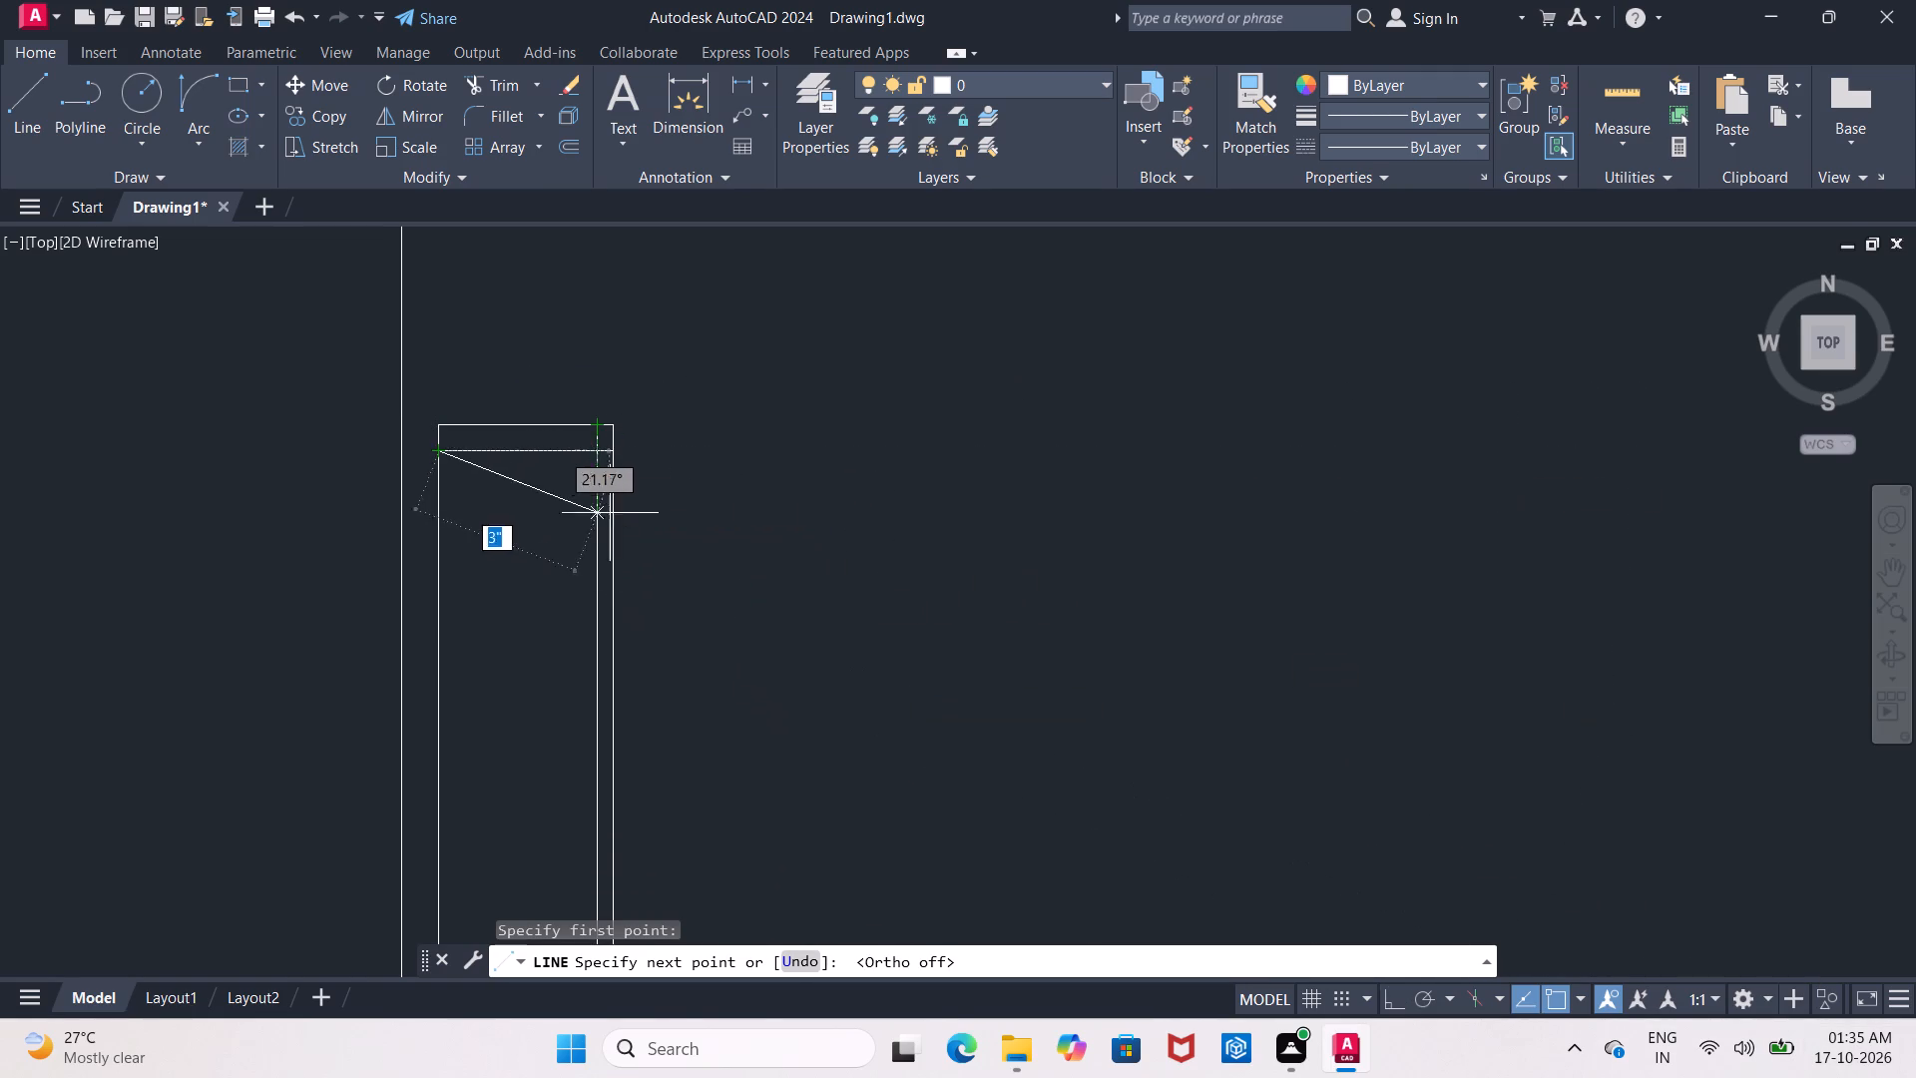
scroll(591, 487, "up", 3)
middle_click_drag(582, 439, 614, 730)
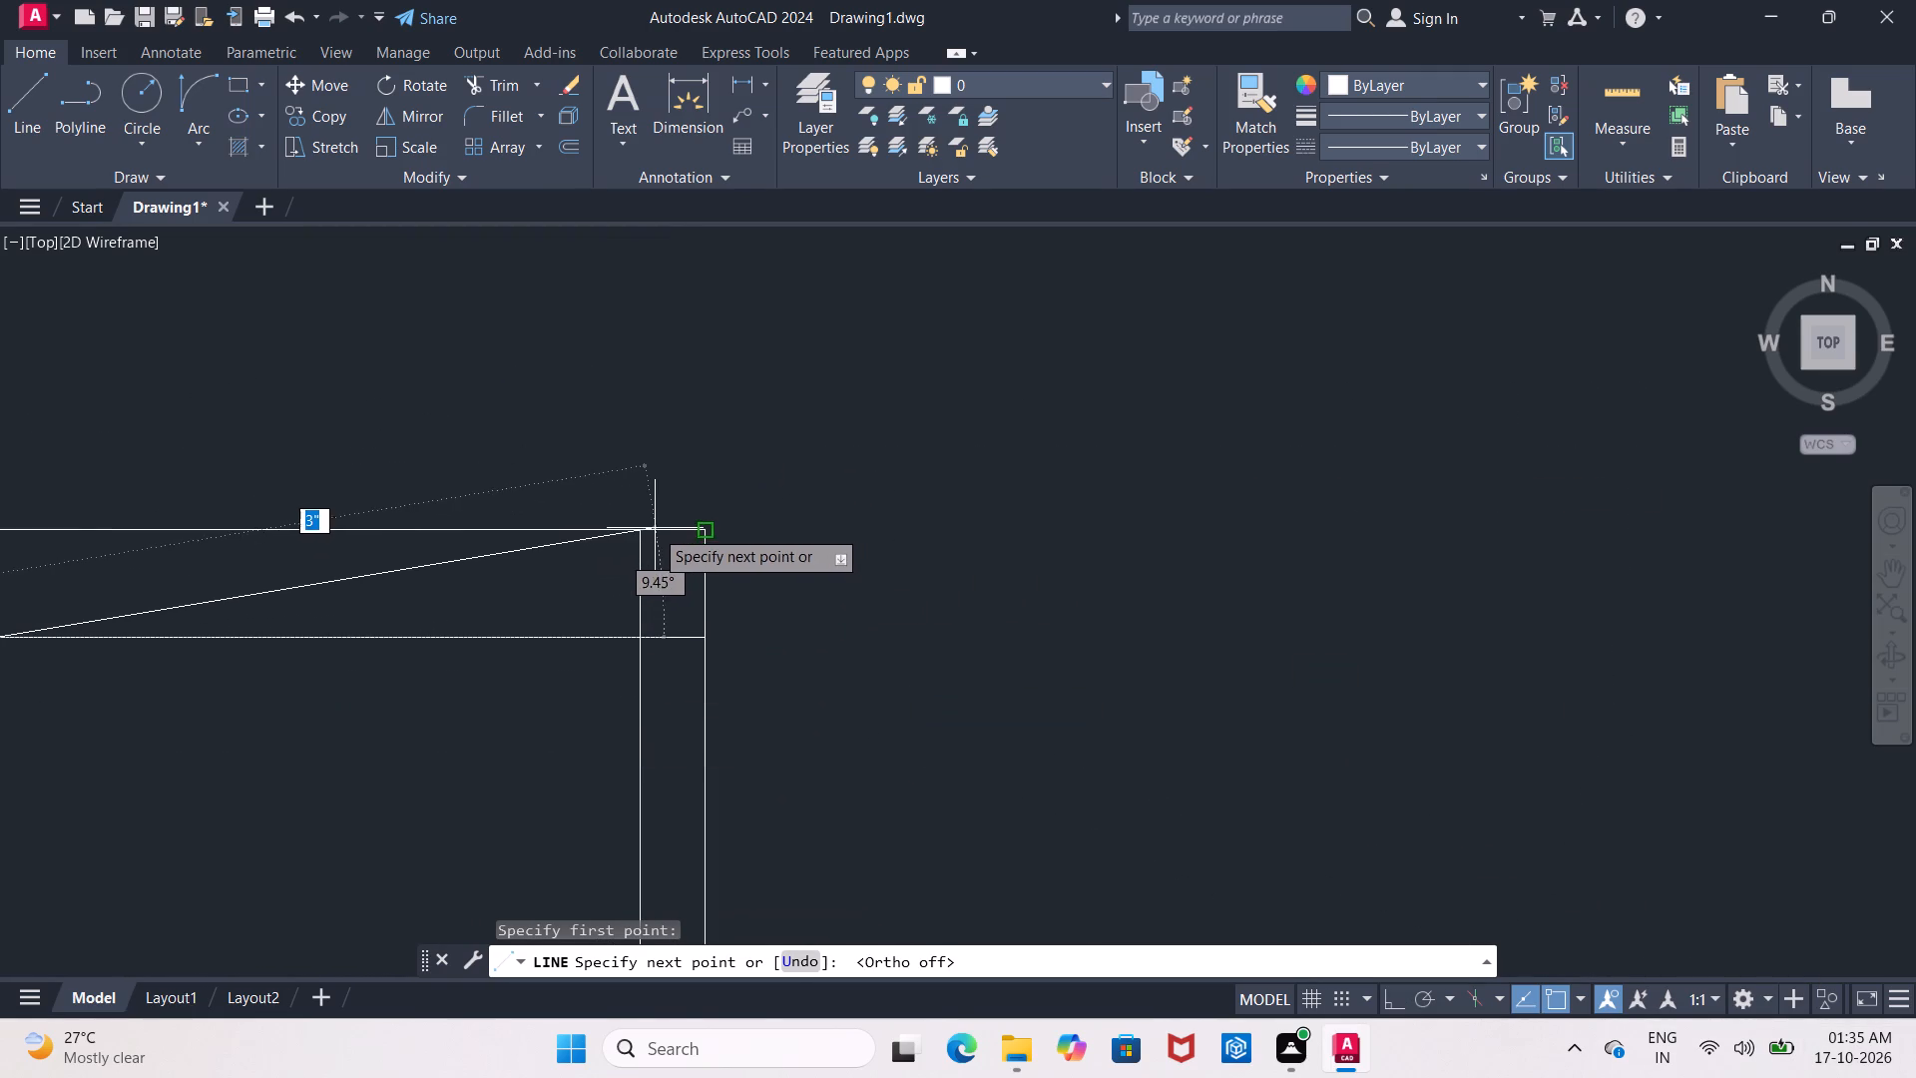
left_click(645, 529)
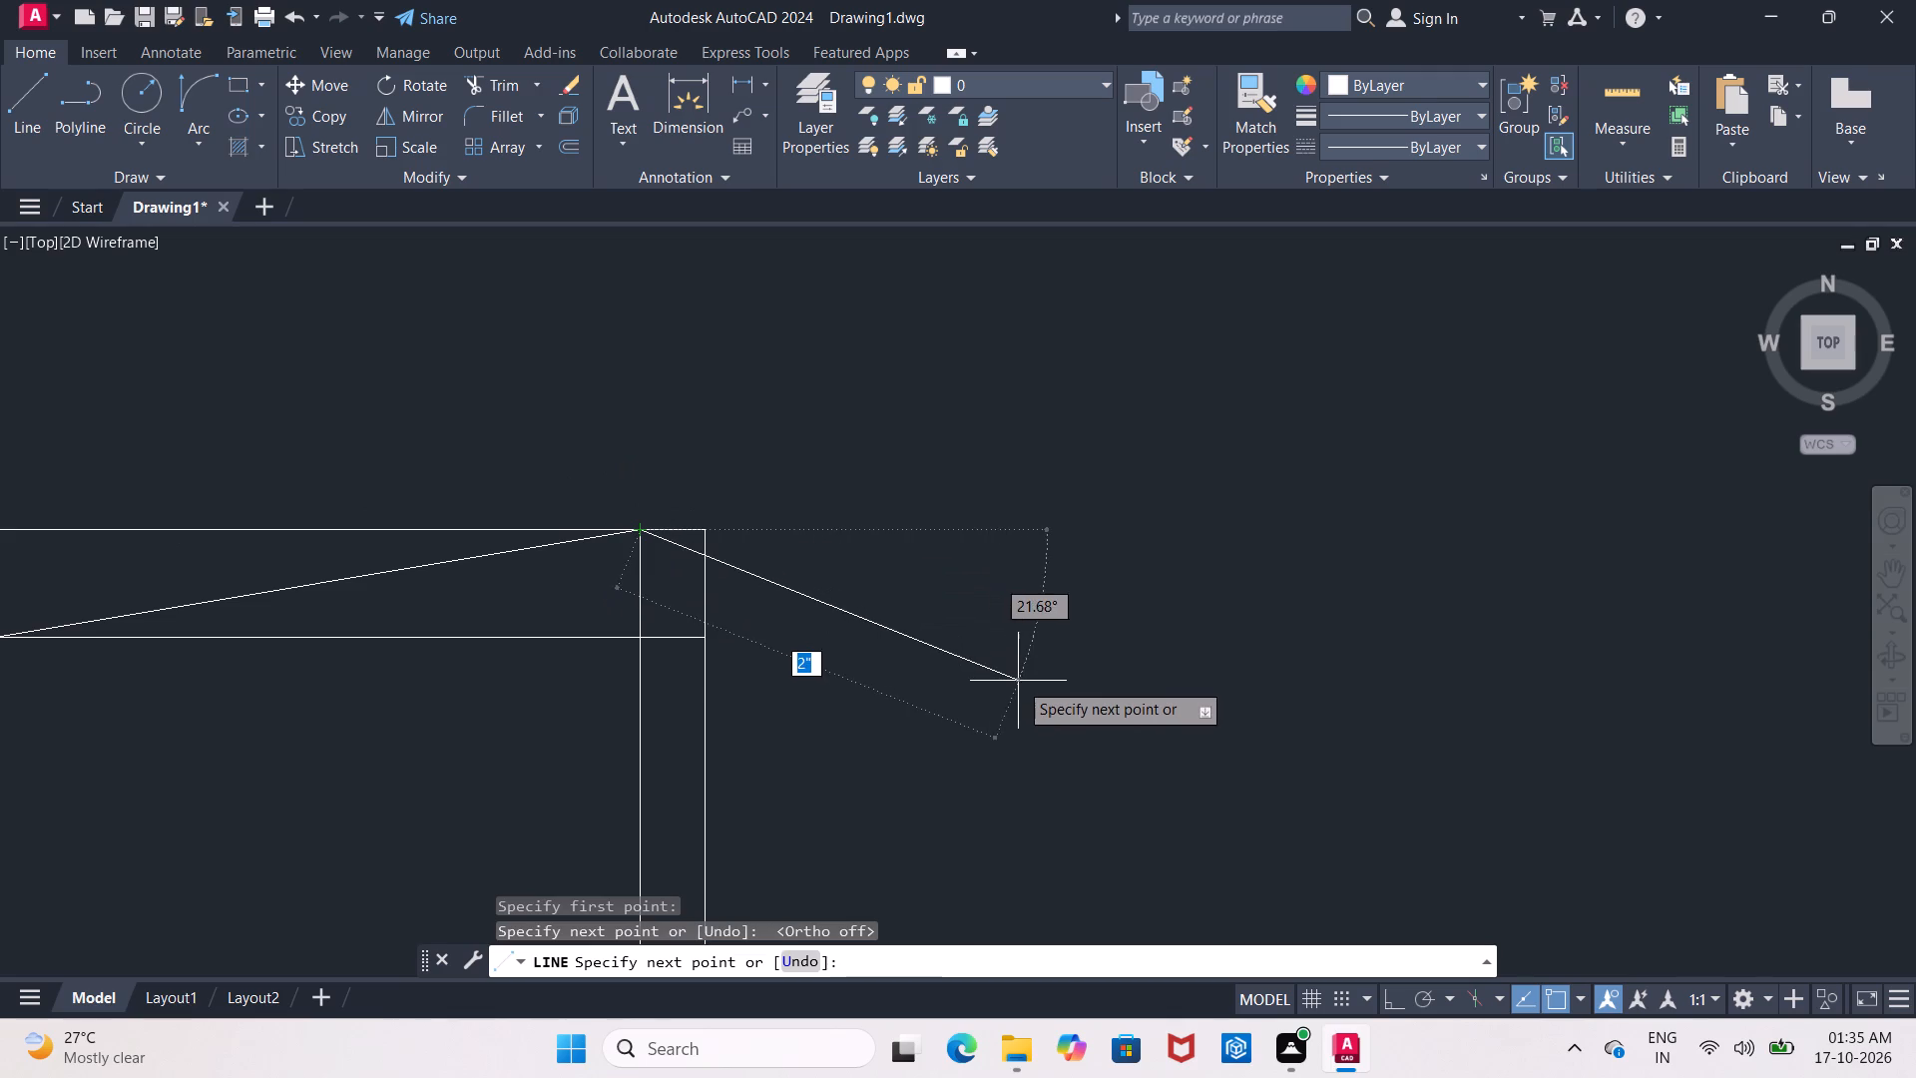
key("grave")
key("Escape")
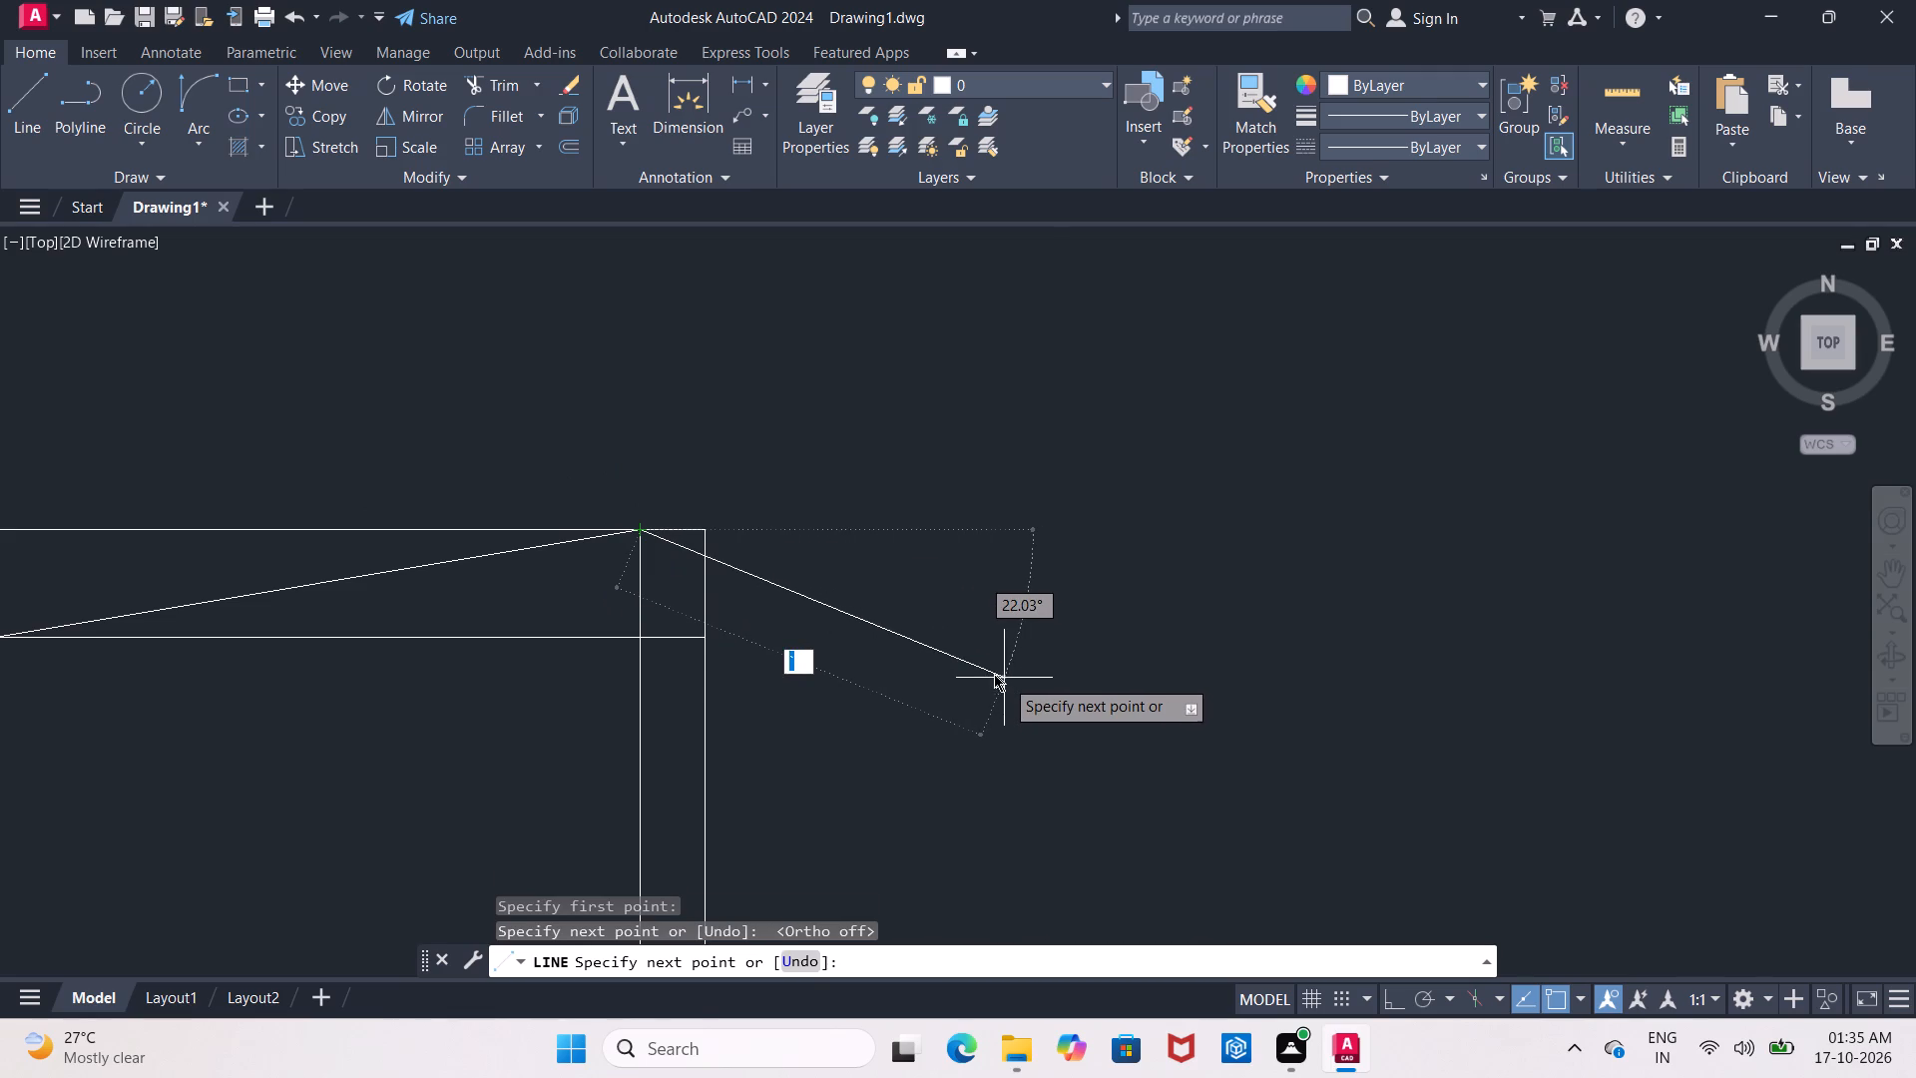
key("Escape")
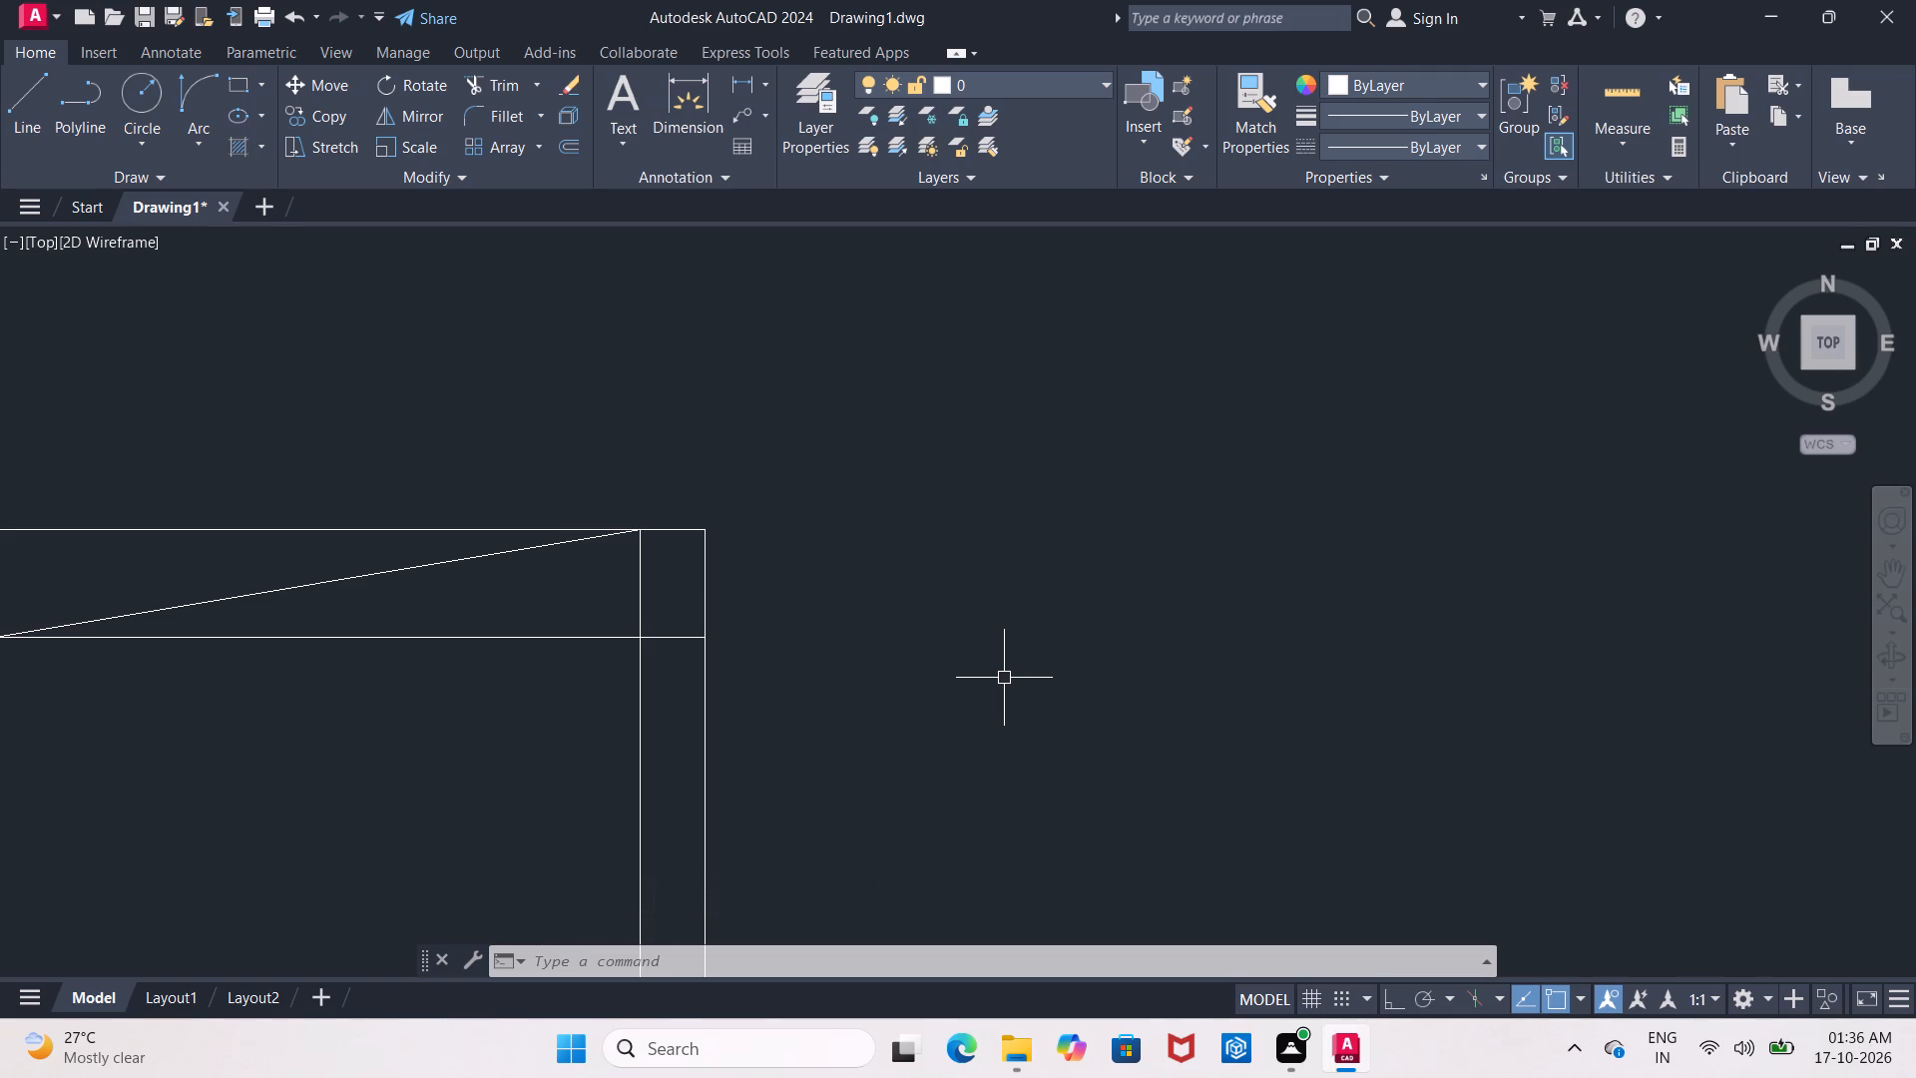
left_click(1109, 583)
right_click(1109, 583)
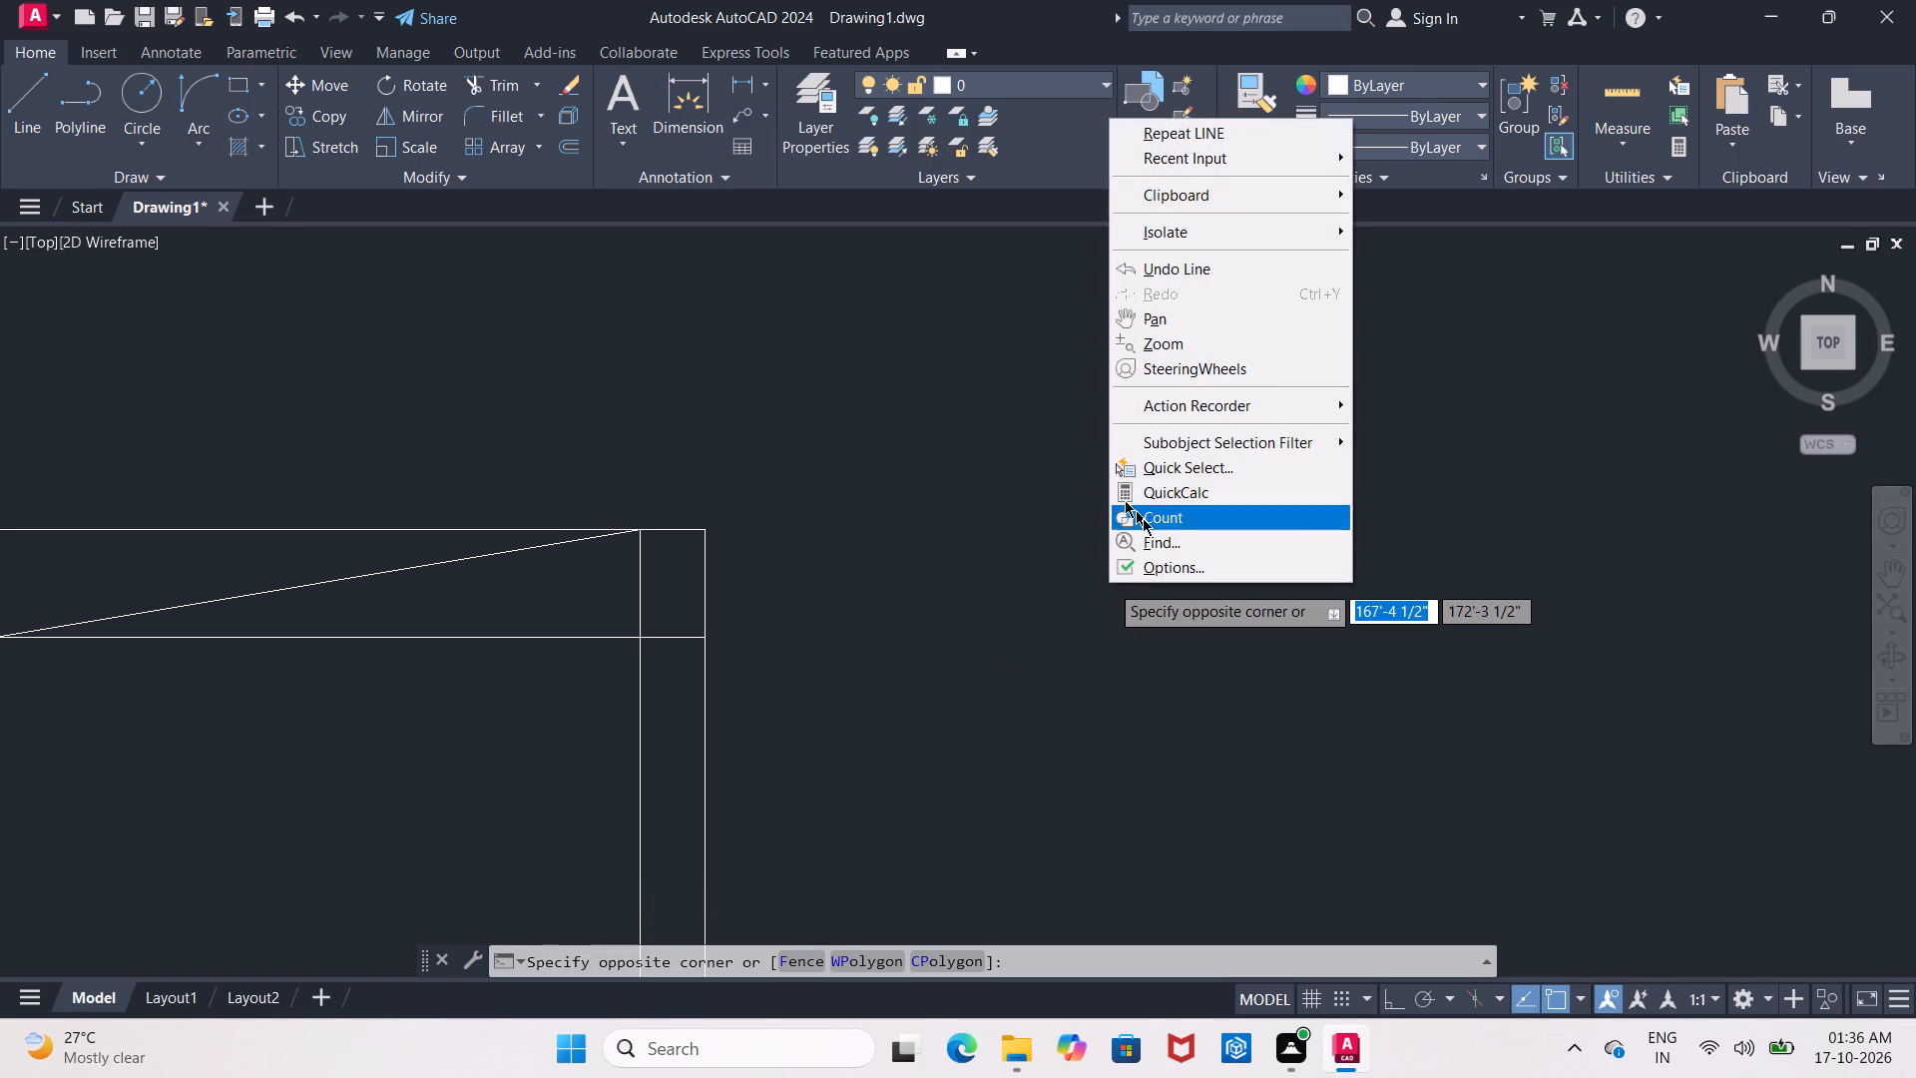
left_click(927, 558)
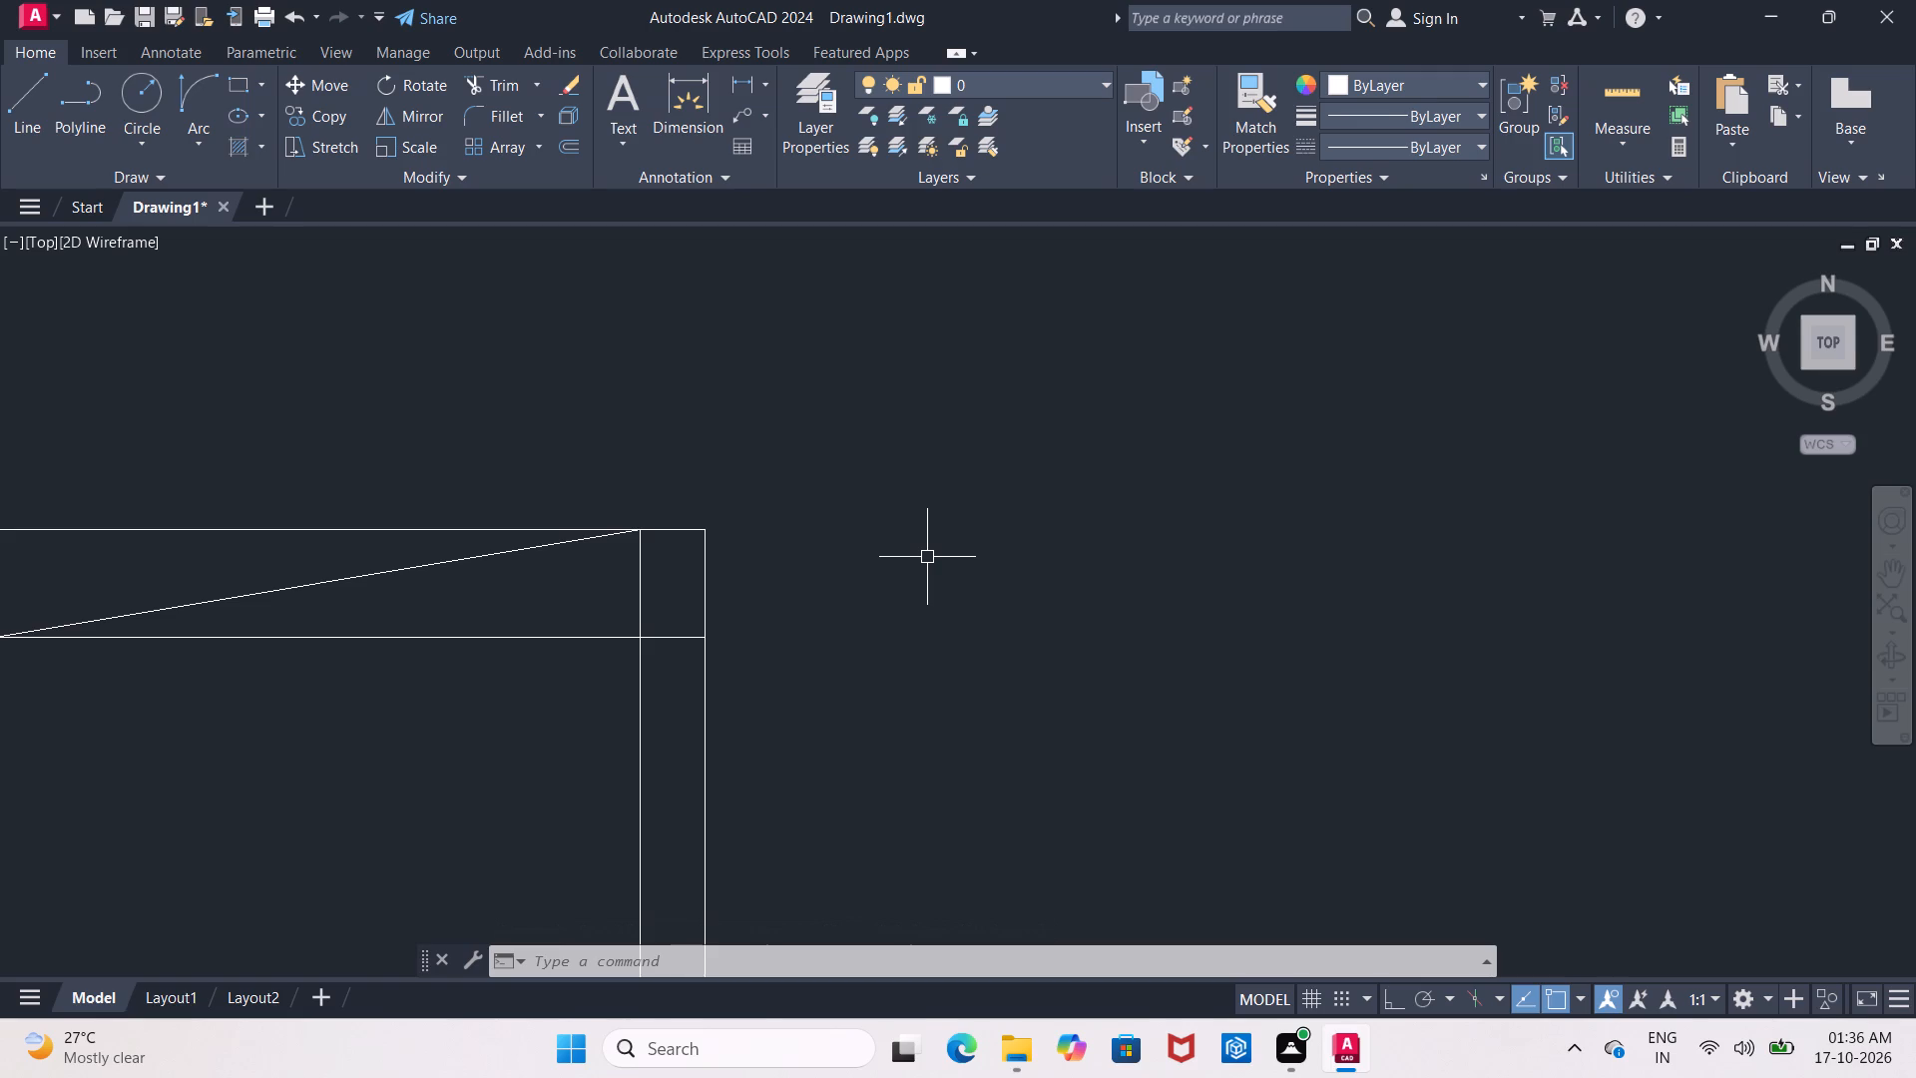
Trim the wall unit's north end to the diagonal, removing the excess outer corner lines and the inner line pieces crossing the panel strip.
scroll(936, 584, "down", 3)
middle_click_drag(995, 659, 999, 447)
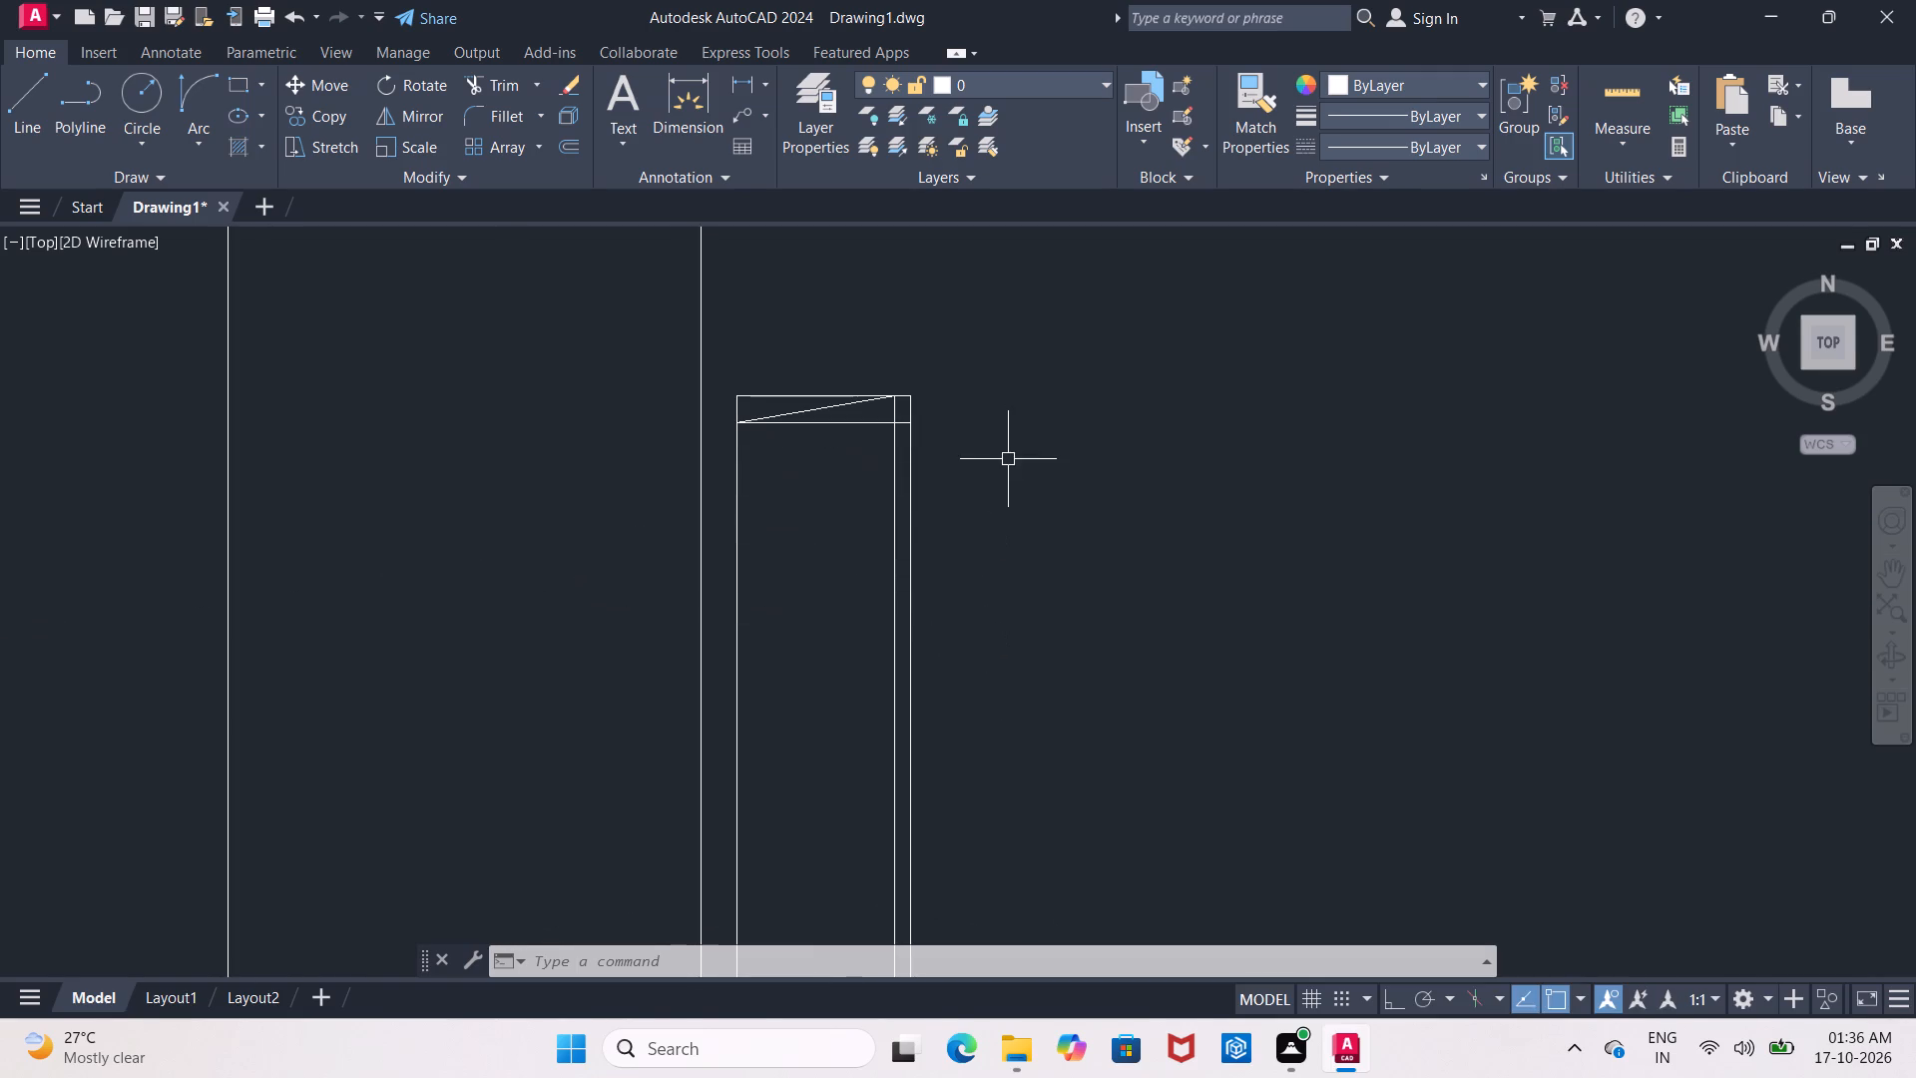
key("Escape")
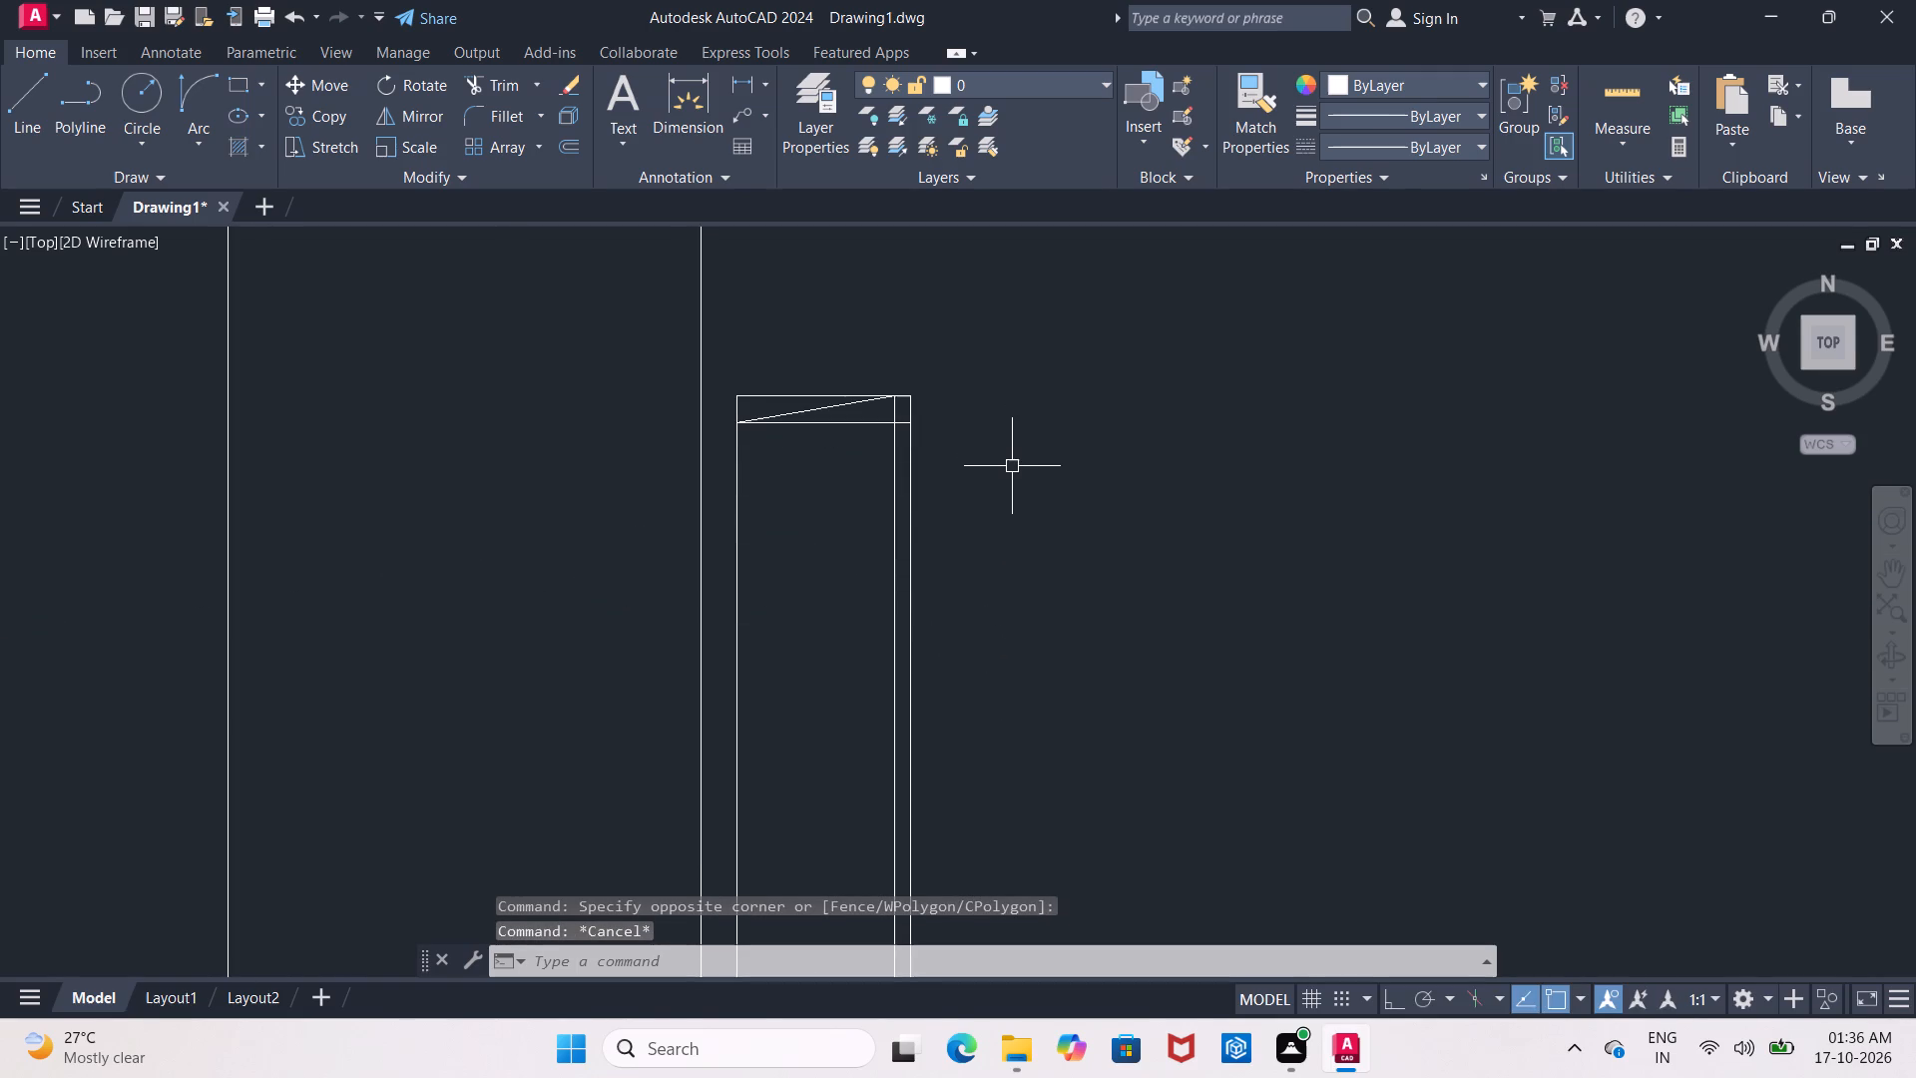
type("tr")
key("Return")
key("Return")
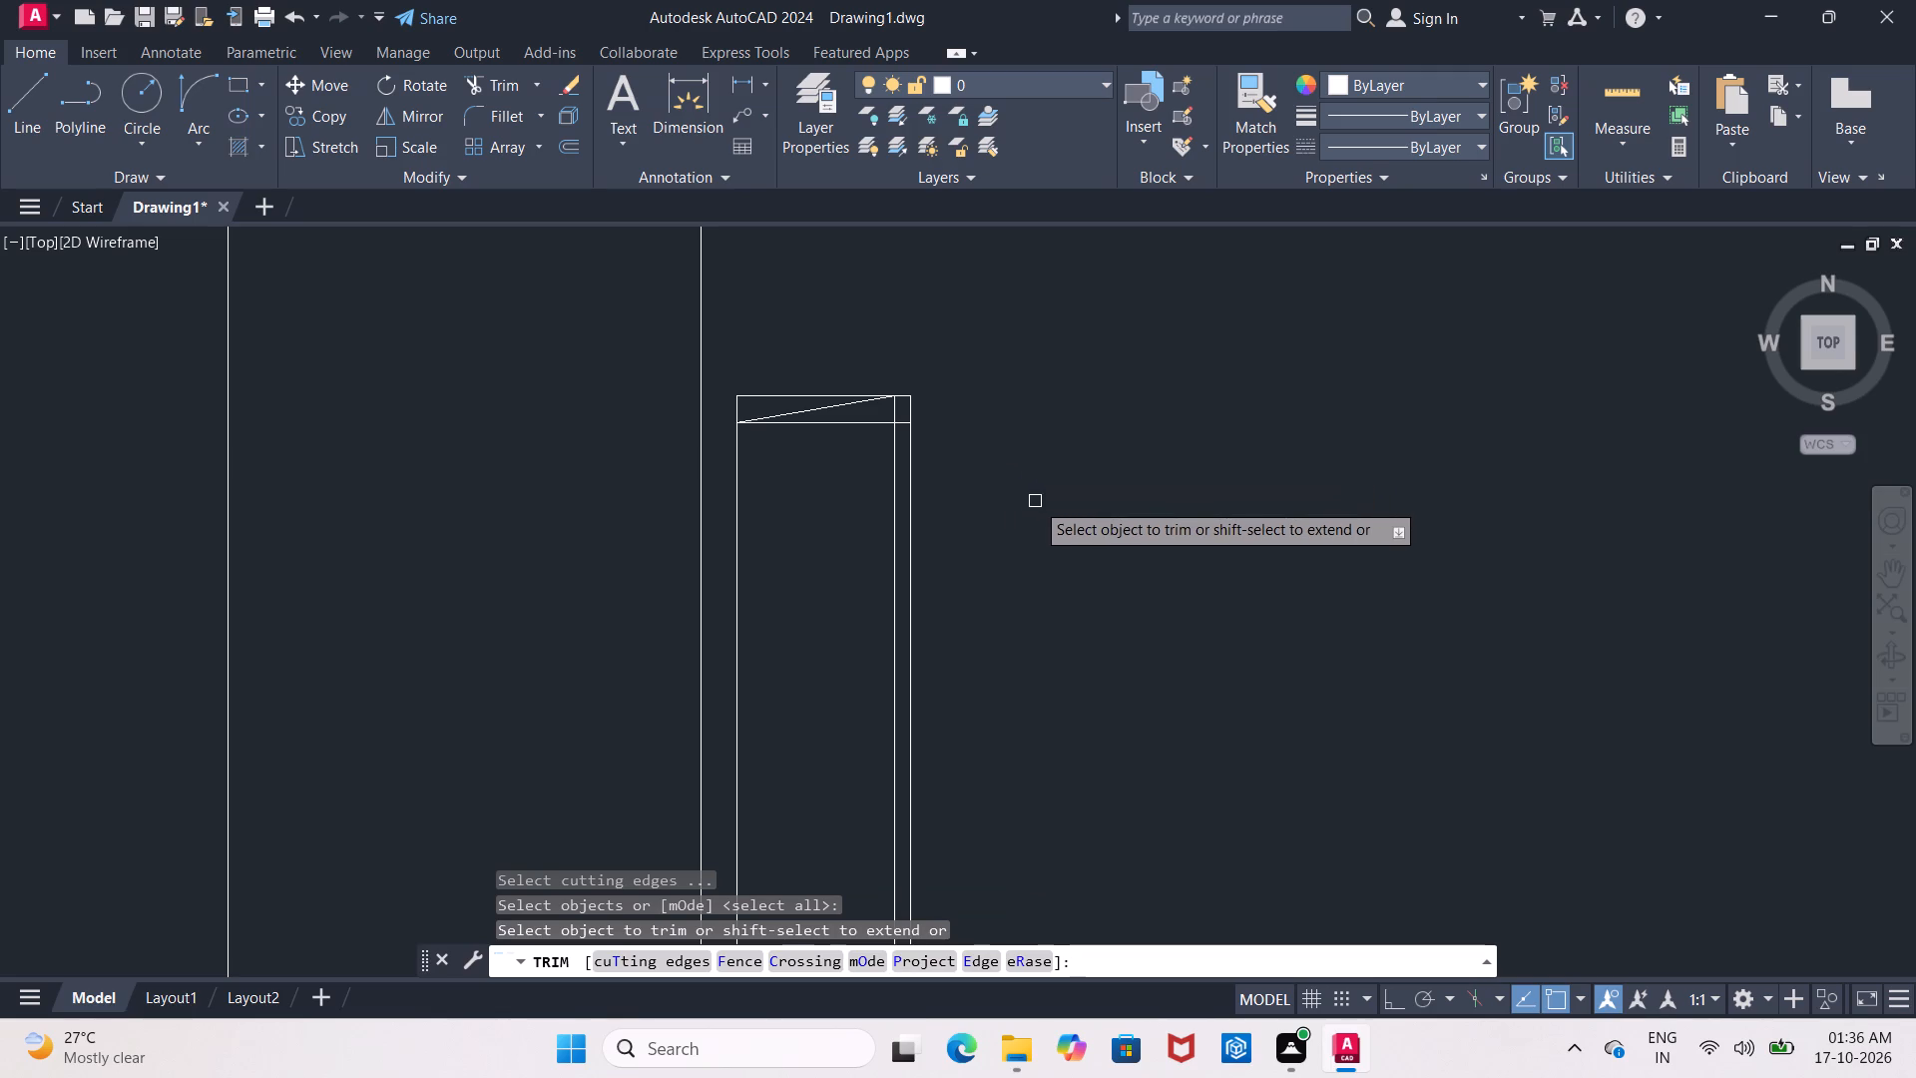
left_click(782, 391)
left_click(742, 396)
scroll(1032, 363, "down", 1)
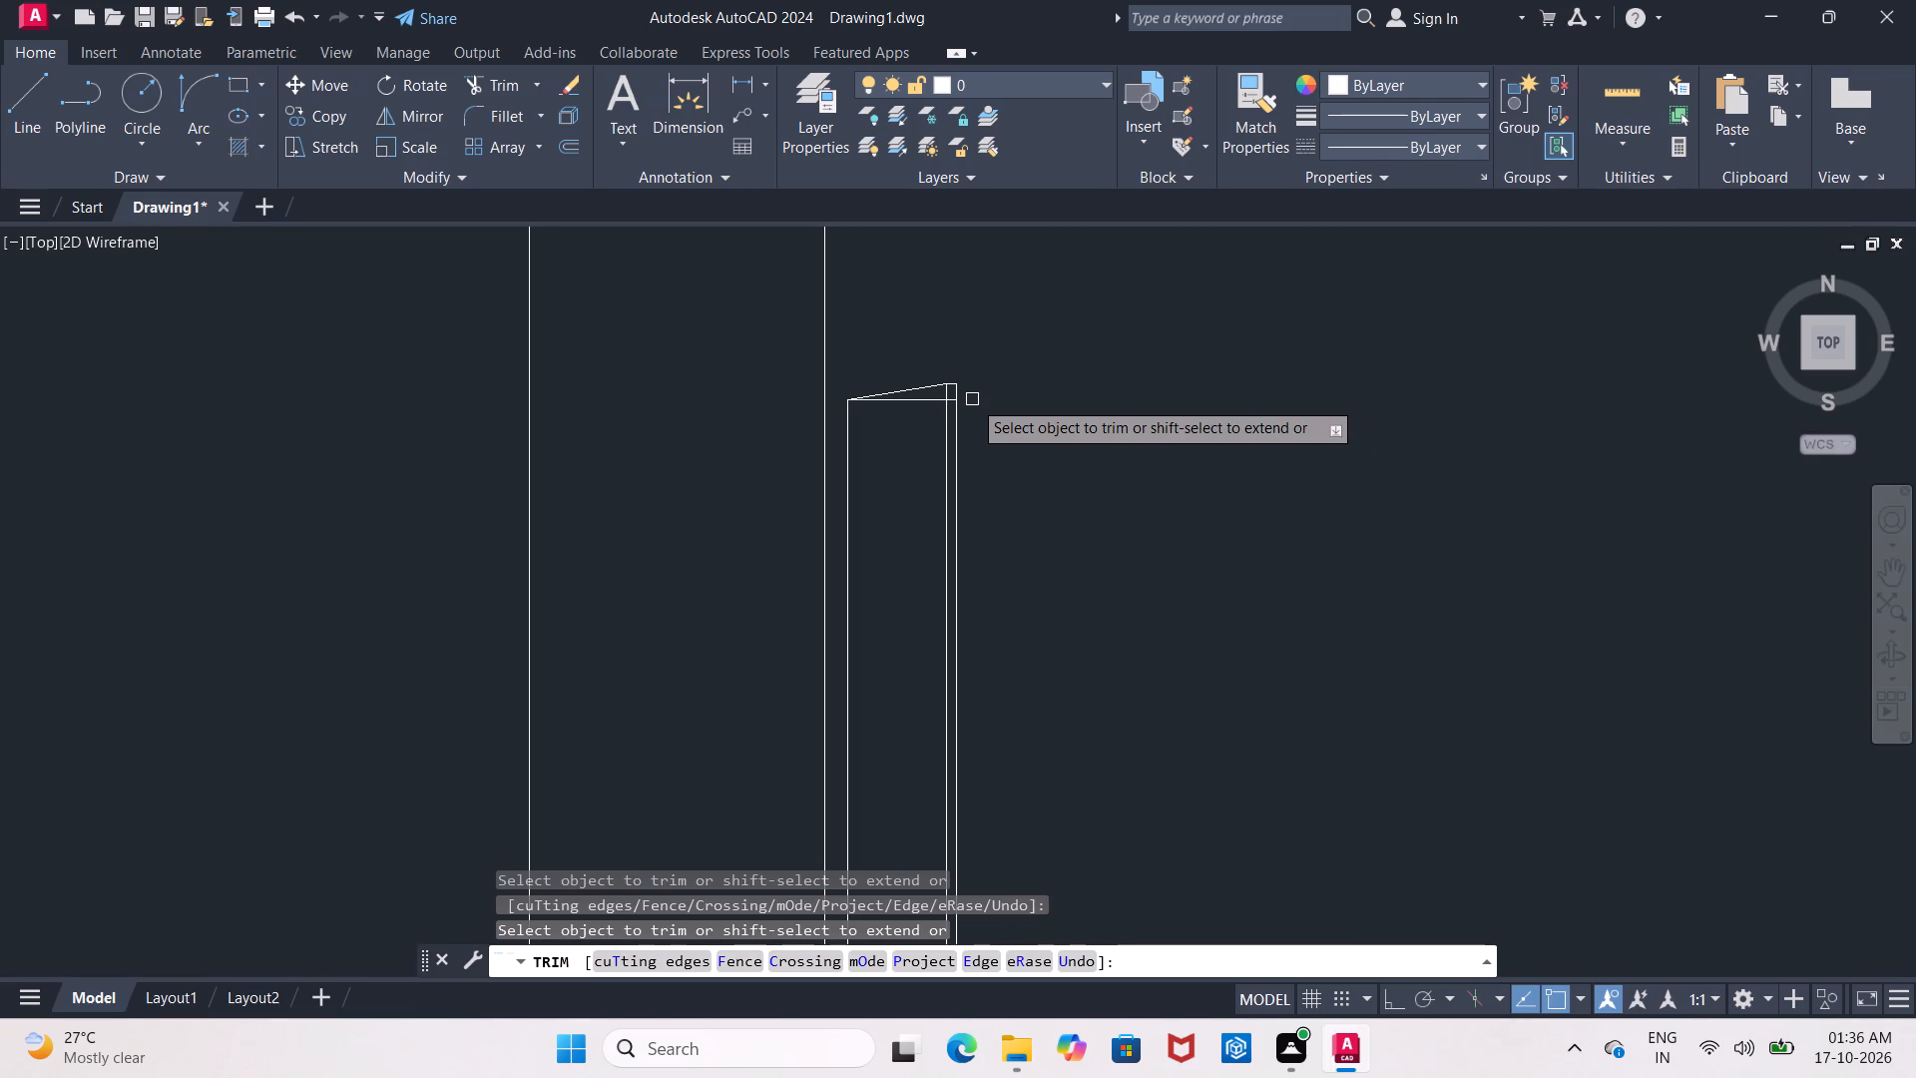
scroll(949, 391, "up", 4)
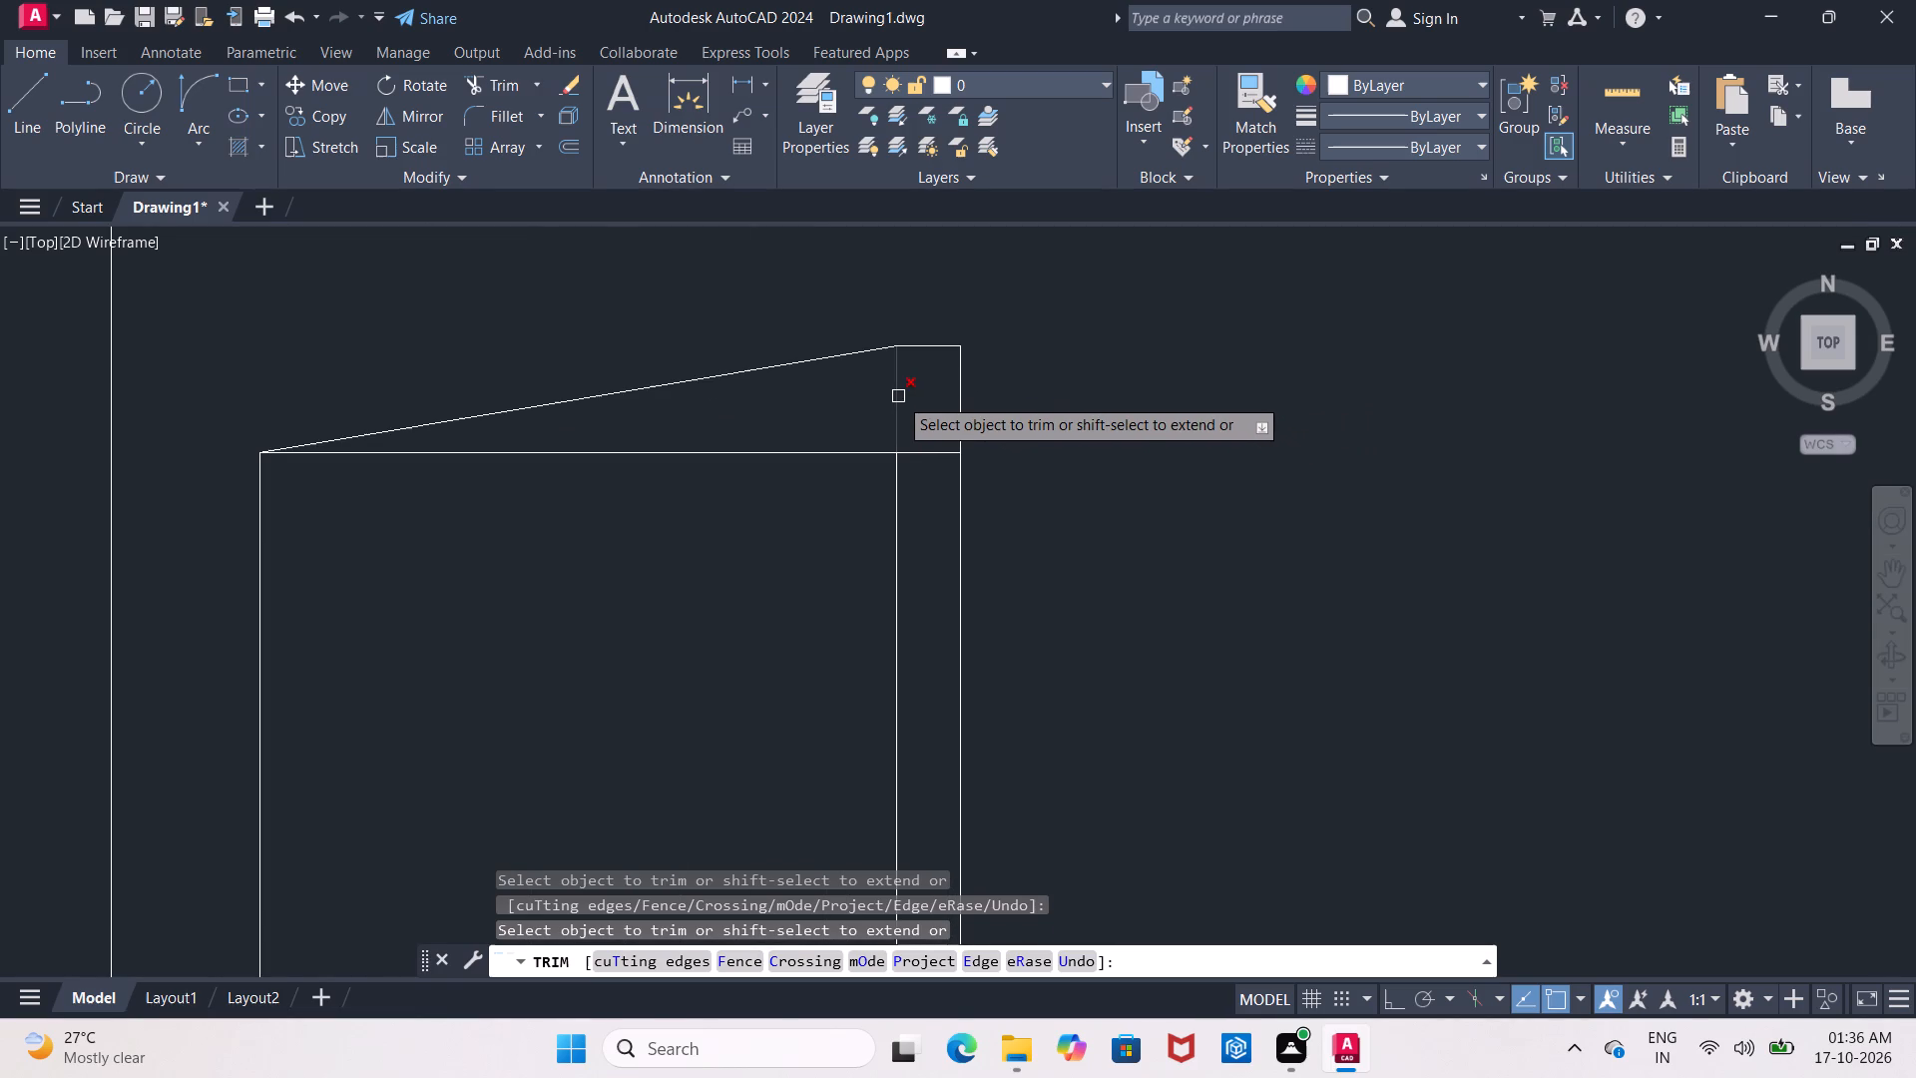
left_click(898, 396)
scroll(916, 427, "down", 2)
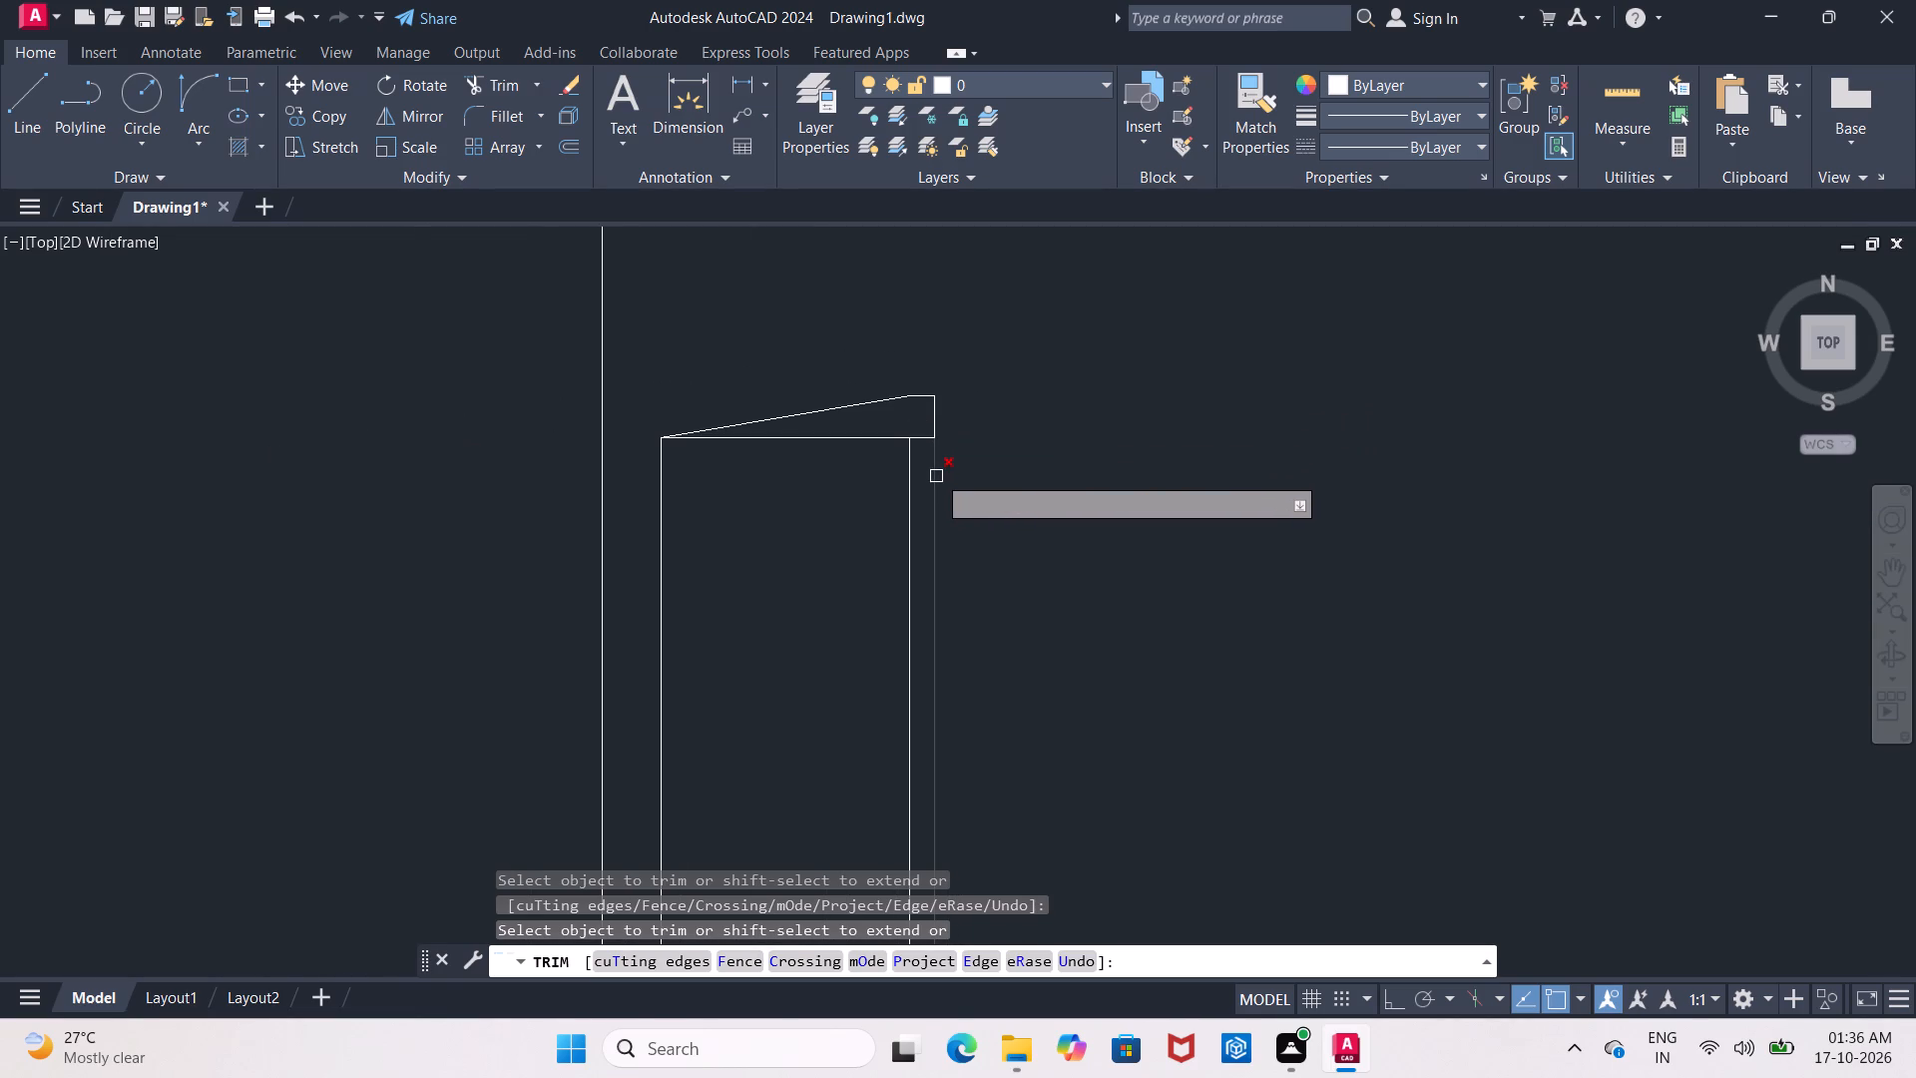
left_click(921, 437)
scroll(973, 480, "down", 3)
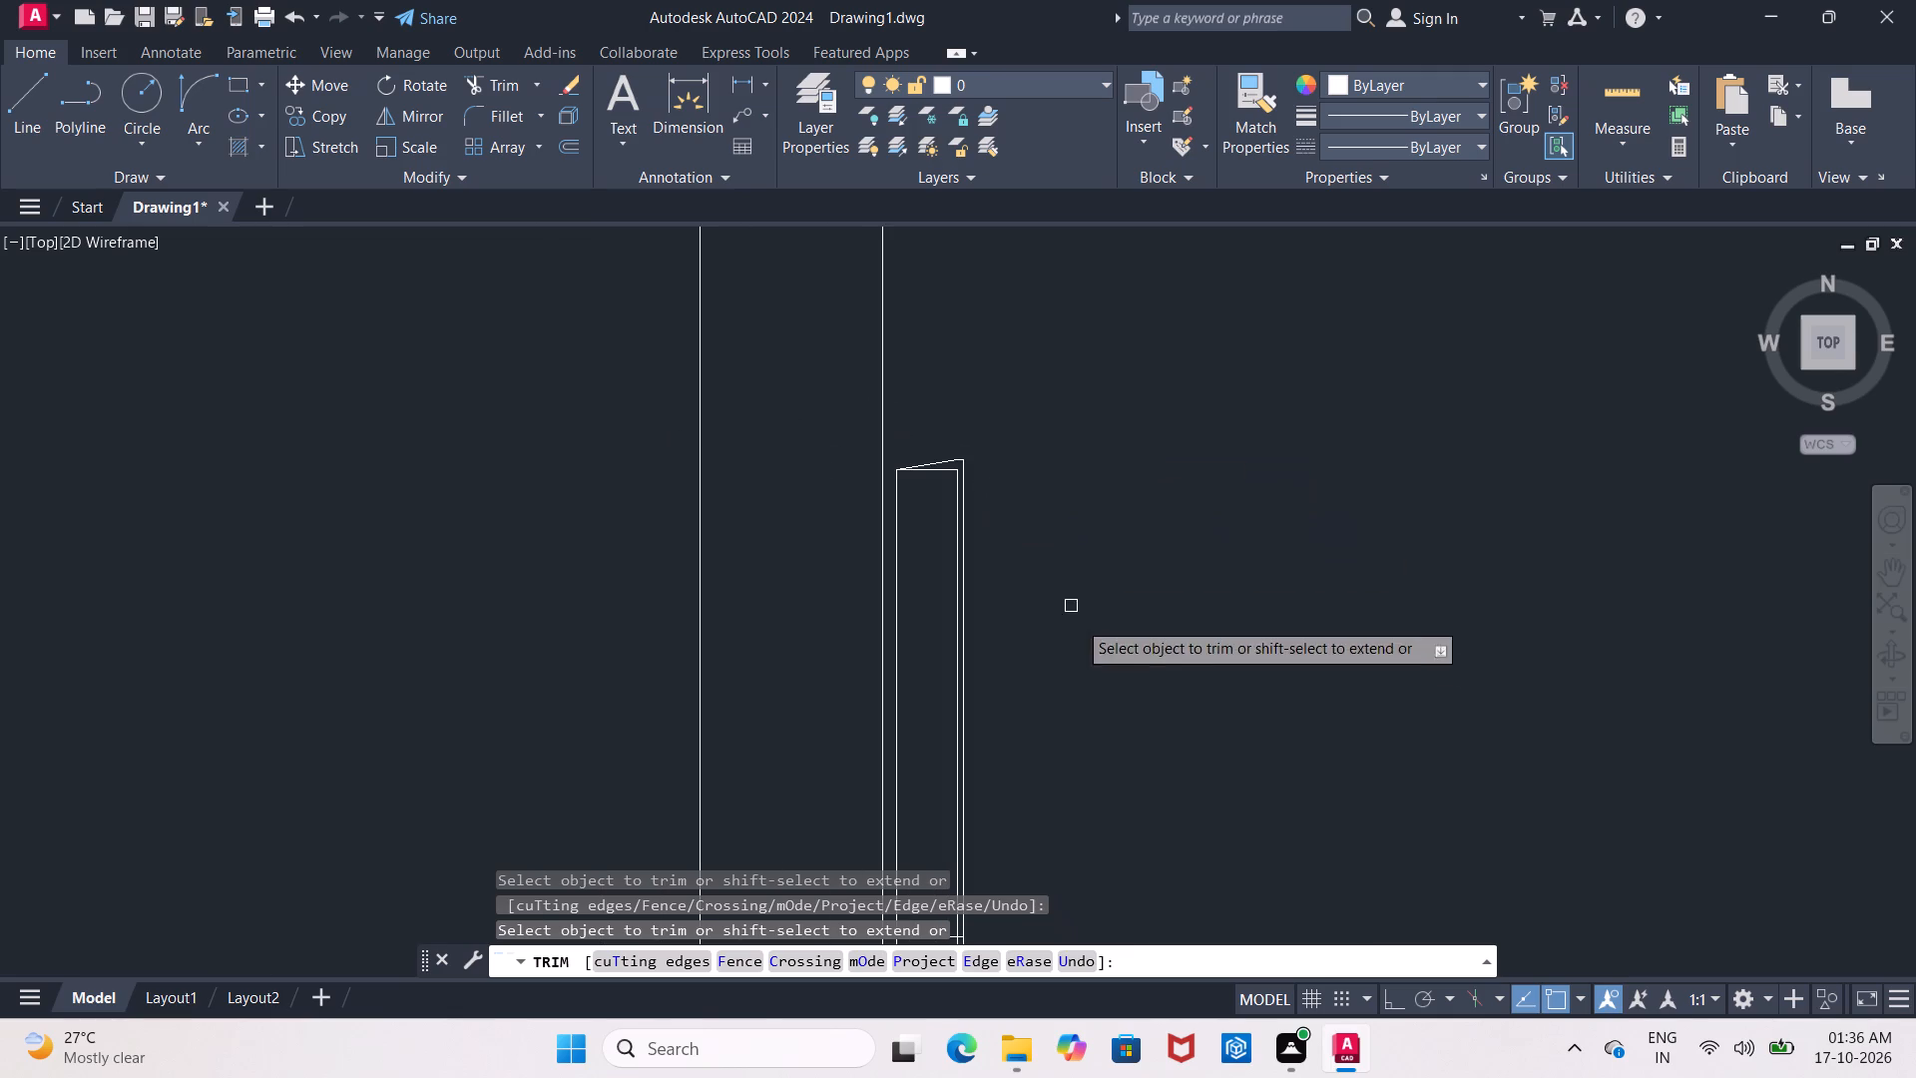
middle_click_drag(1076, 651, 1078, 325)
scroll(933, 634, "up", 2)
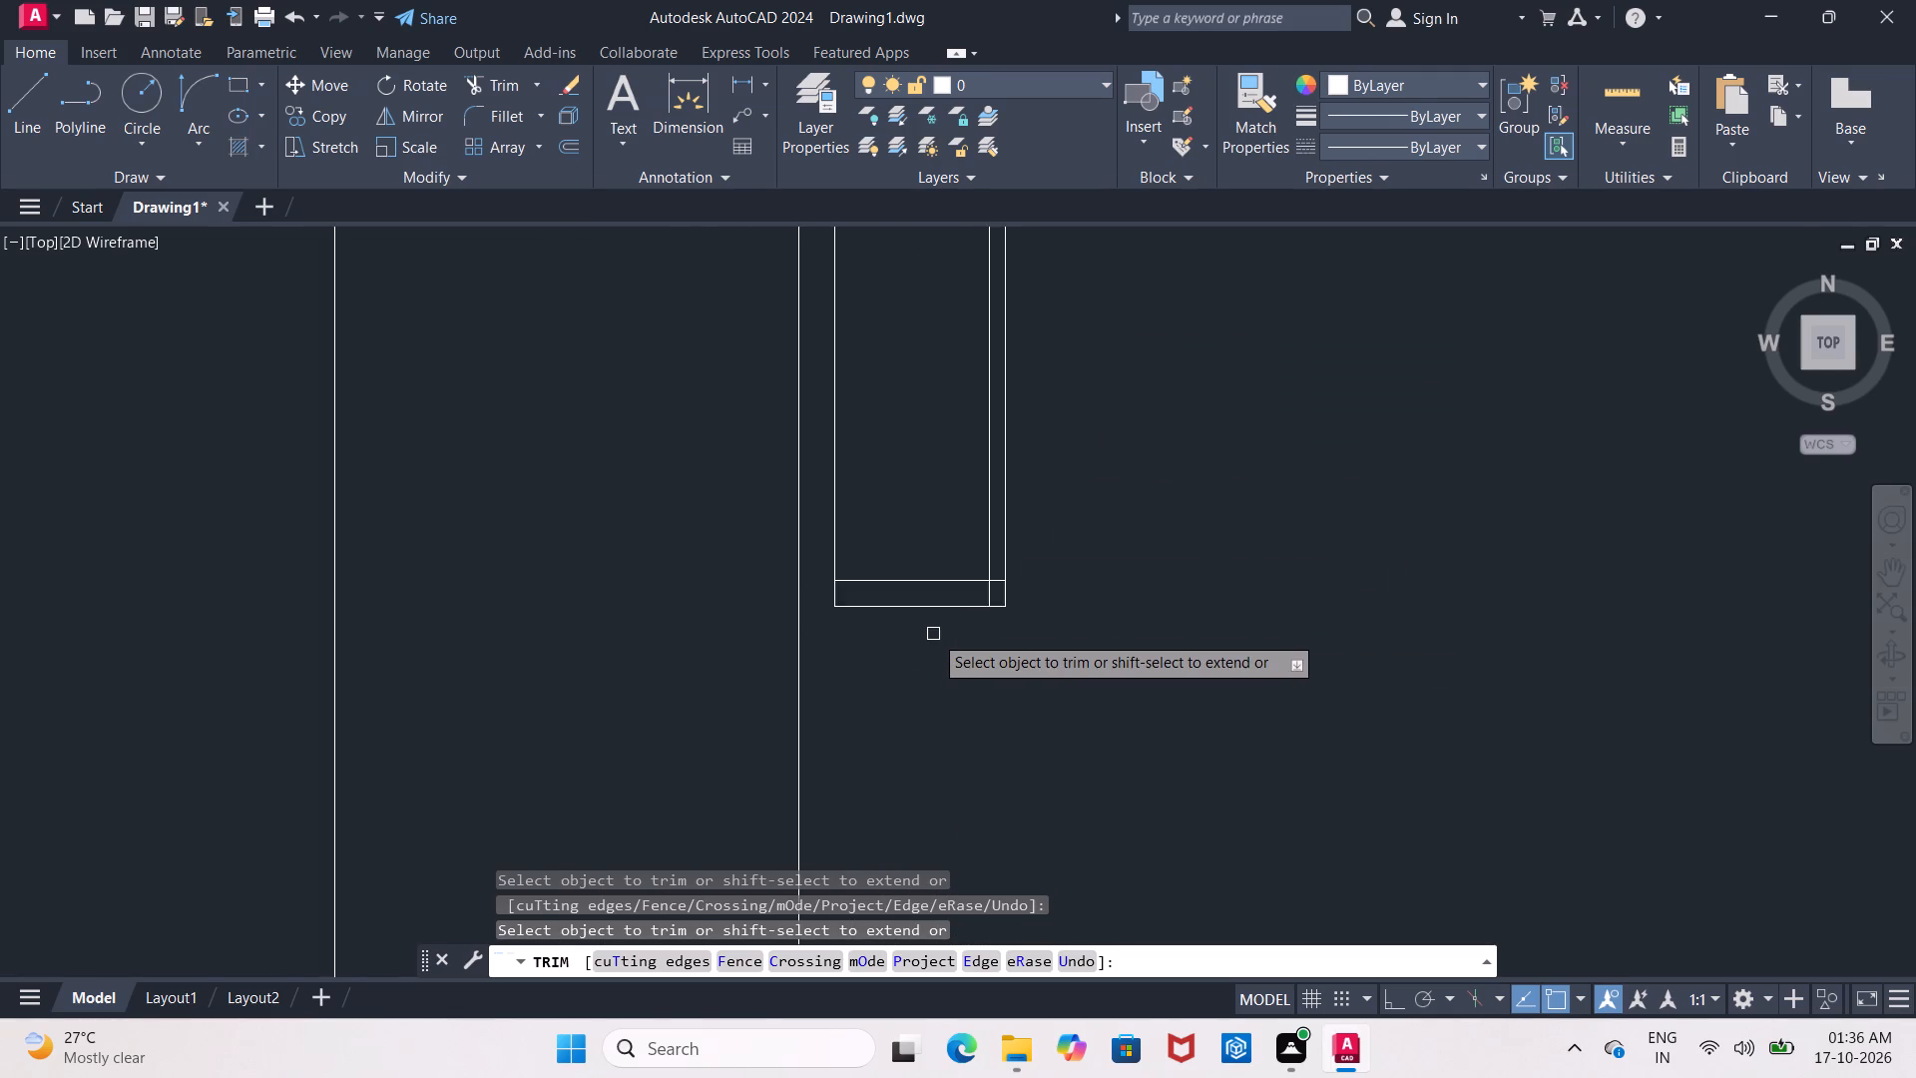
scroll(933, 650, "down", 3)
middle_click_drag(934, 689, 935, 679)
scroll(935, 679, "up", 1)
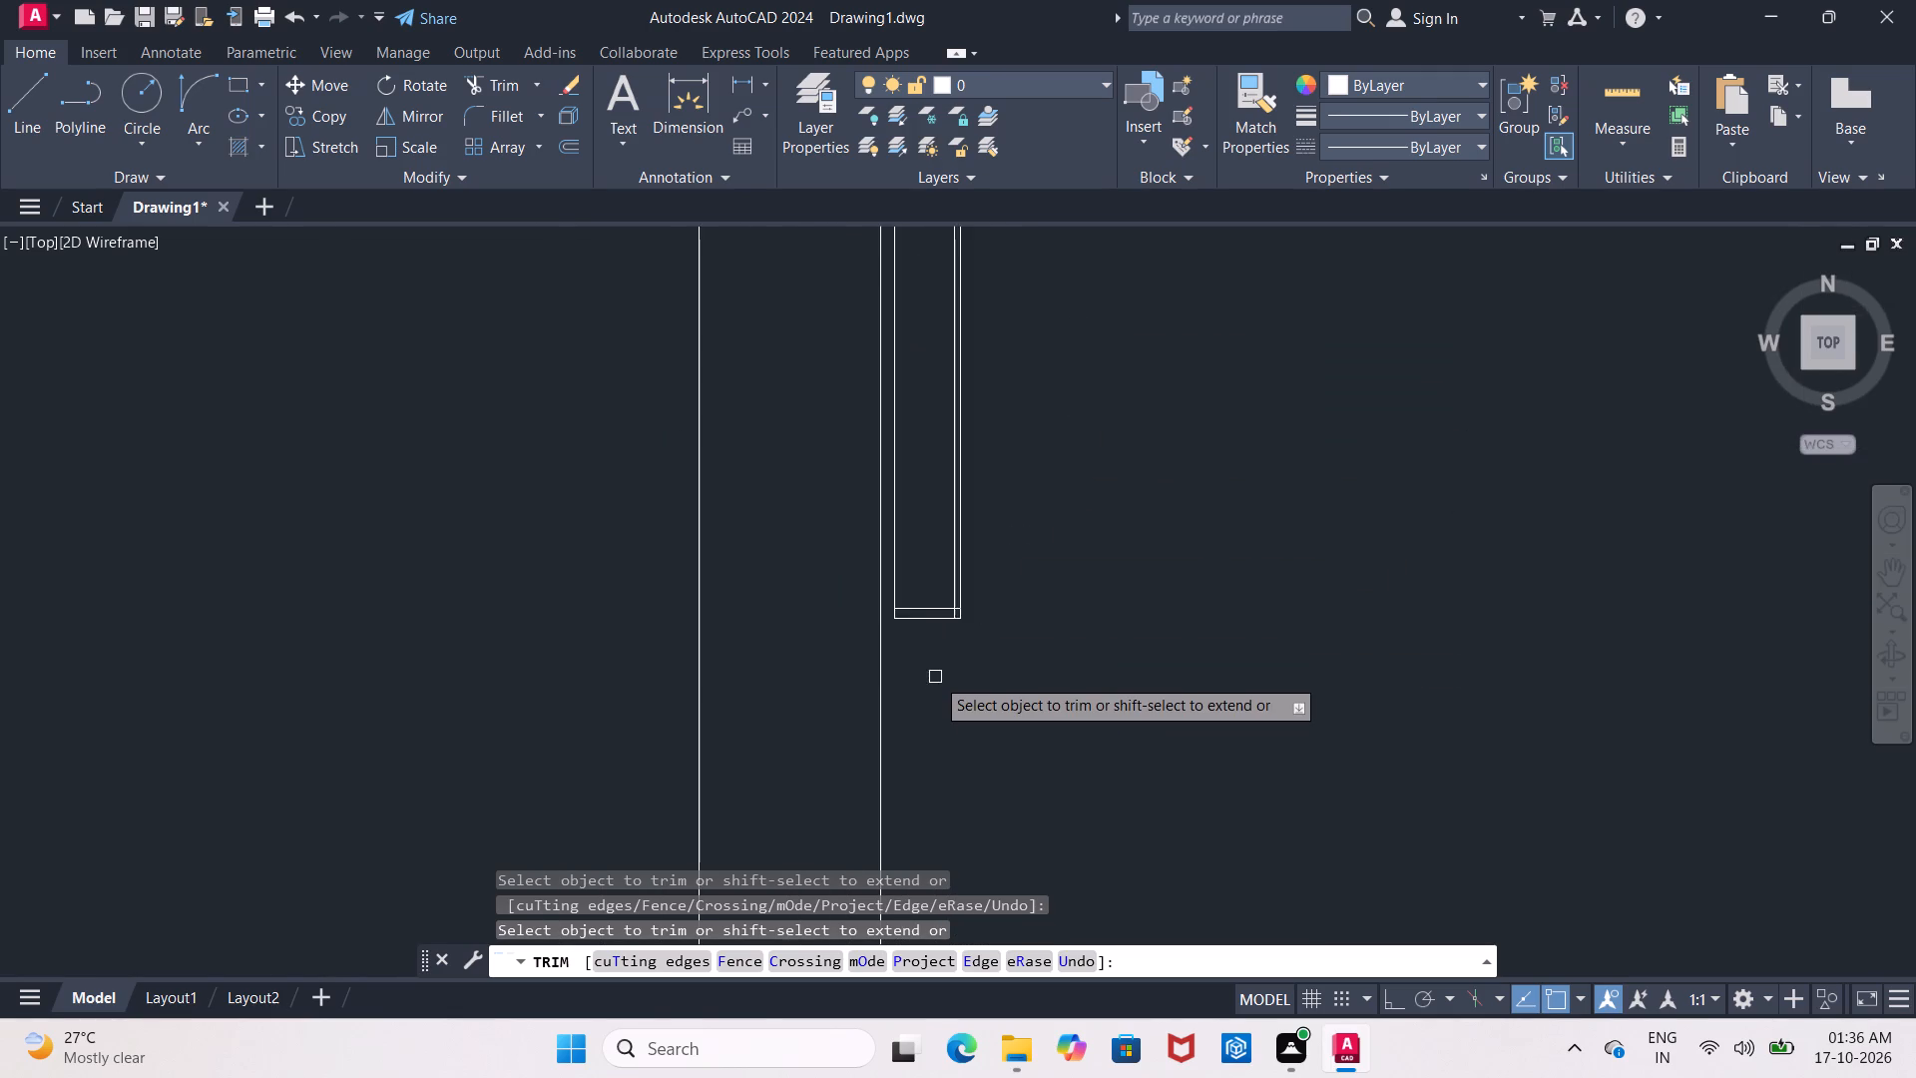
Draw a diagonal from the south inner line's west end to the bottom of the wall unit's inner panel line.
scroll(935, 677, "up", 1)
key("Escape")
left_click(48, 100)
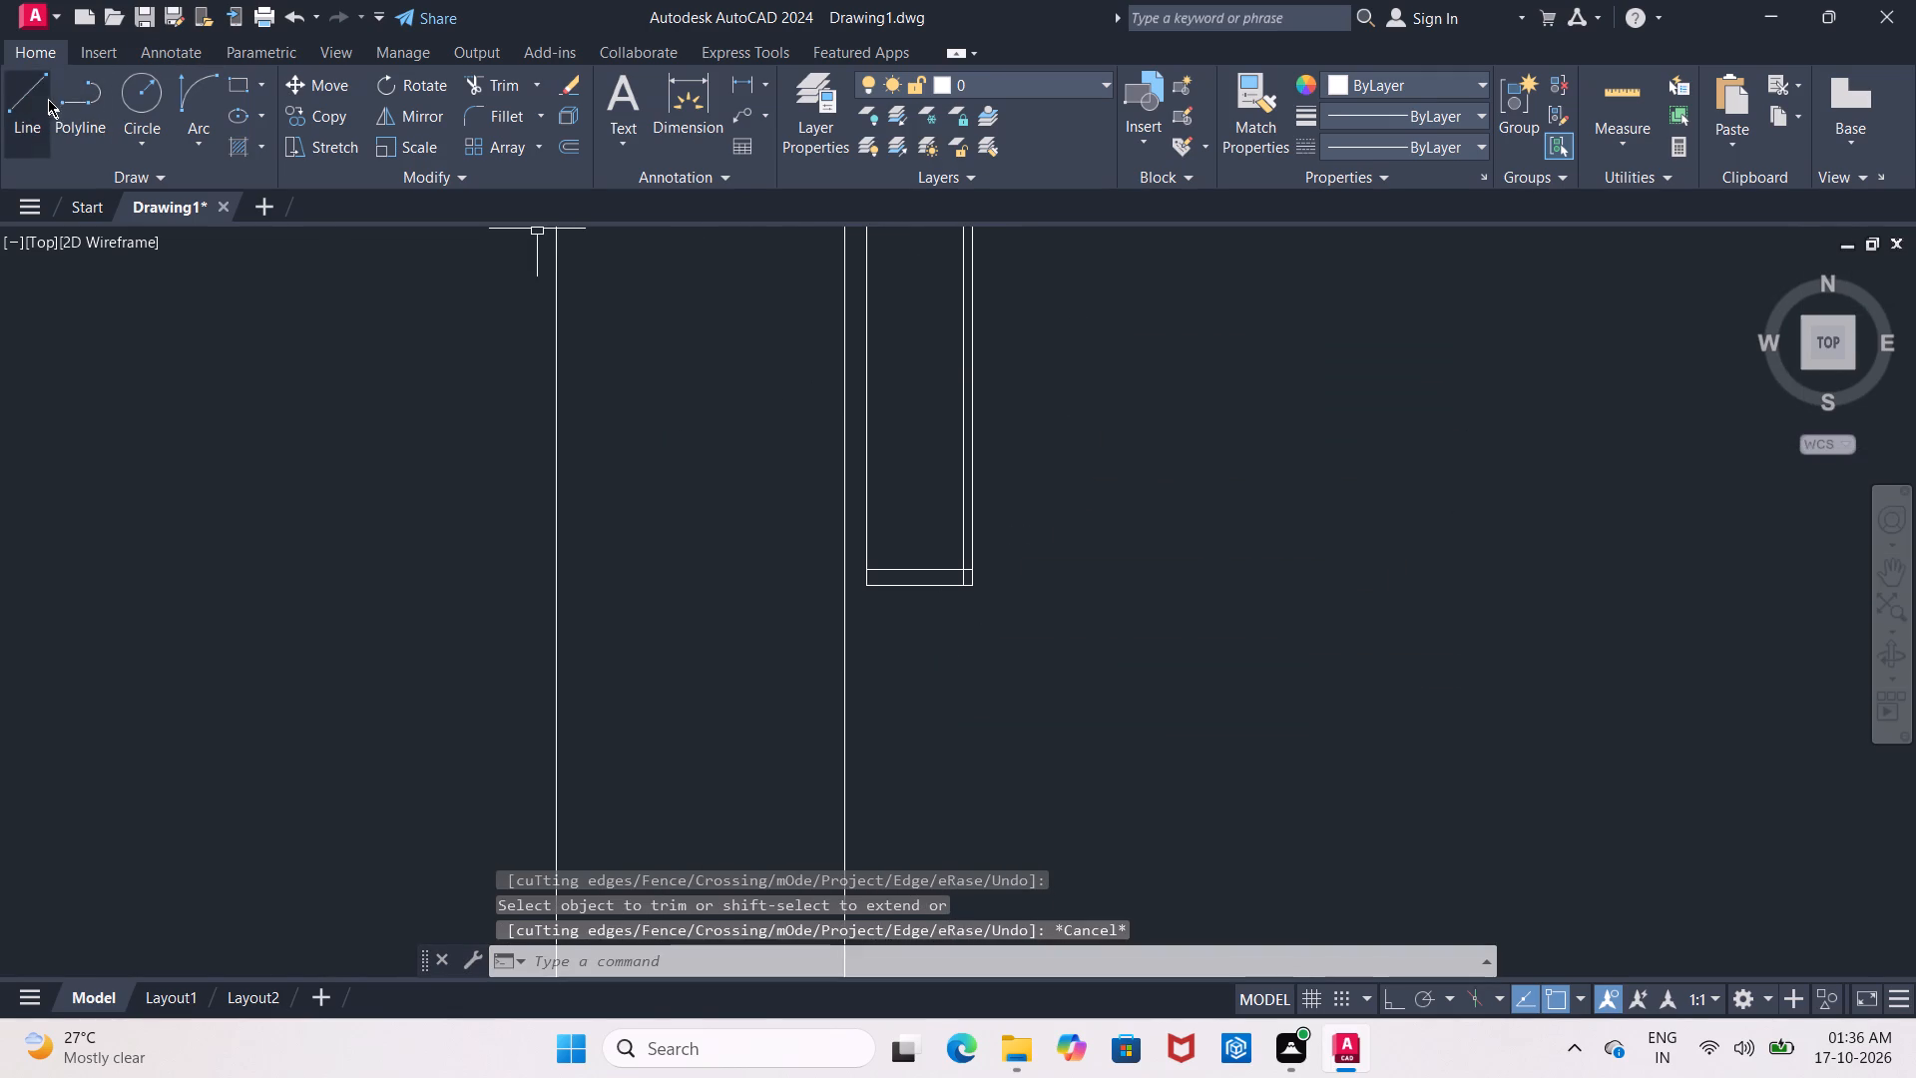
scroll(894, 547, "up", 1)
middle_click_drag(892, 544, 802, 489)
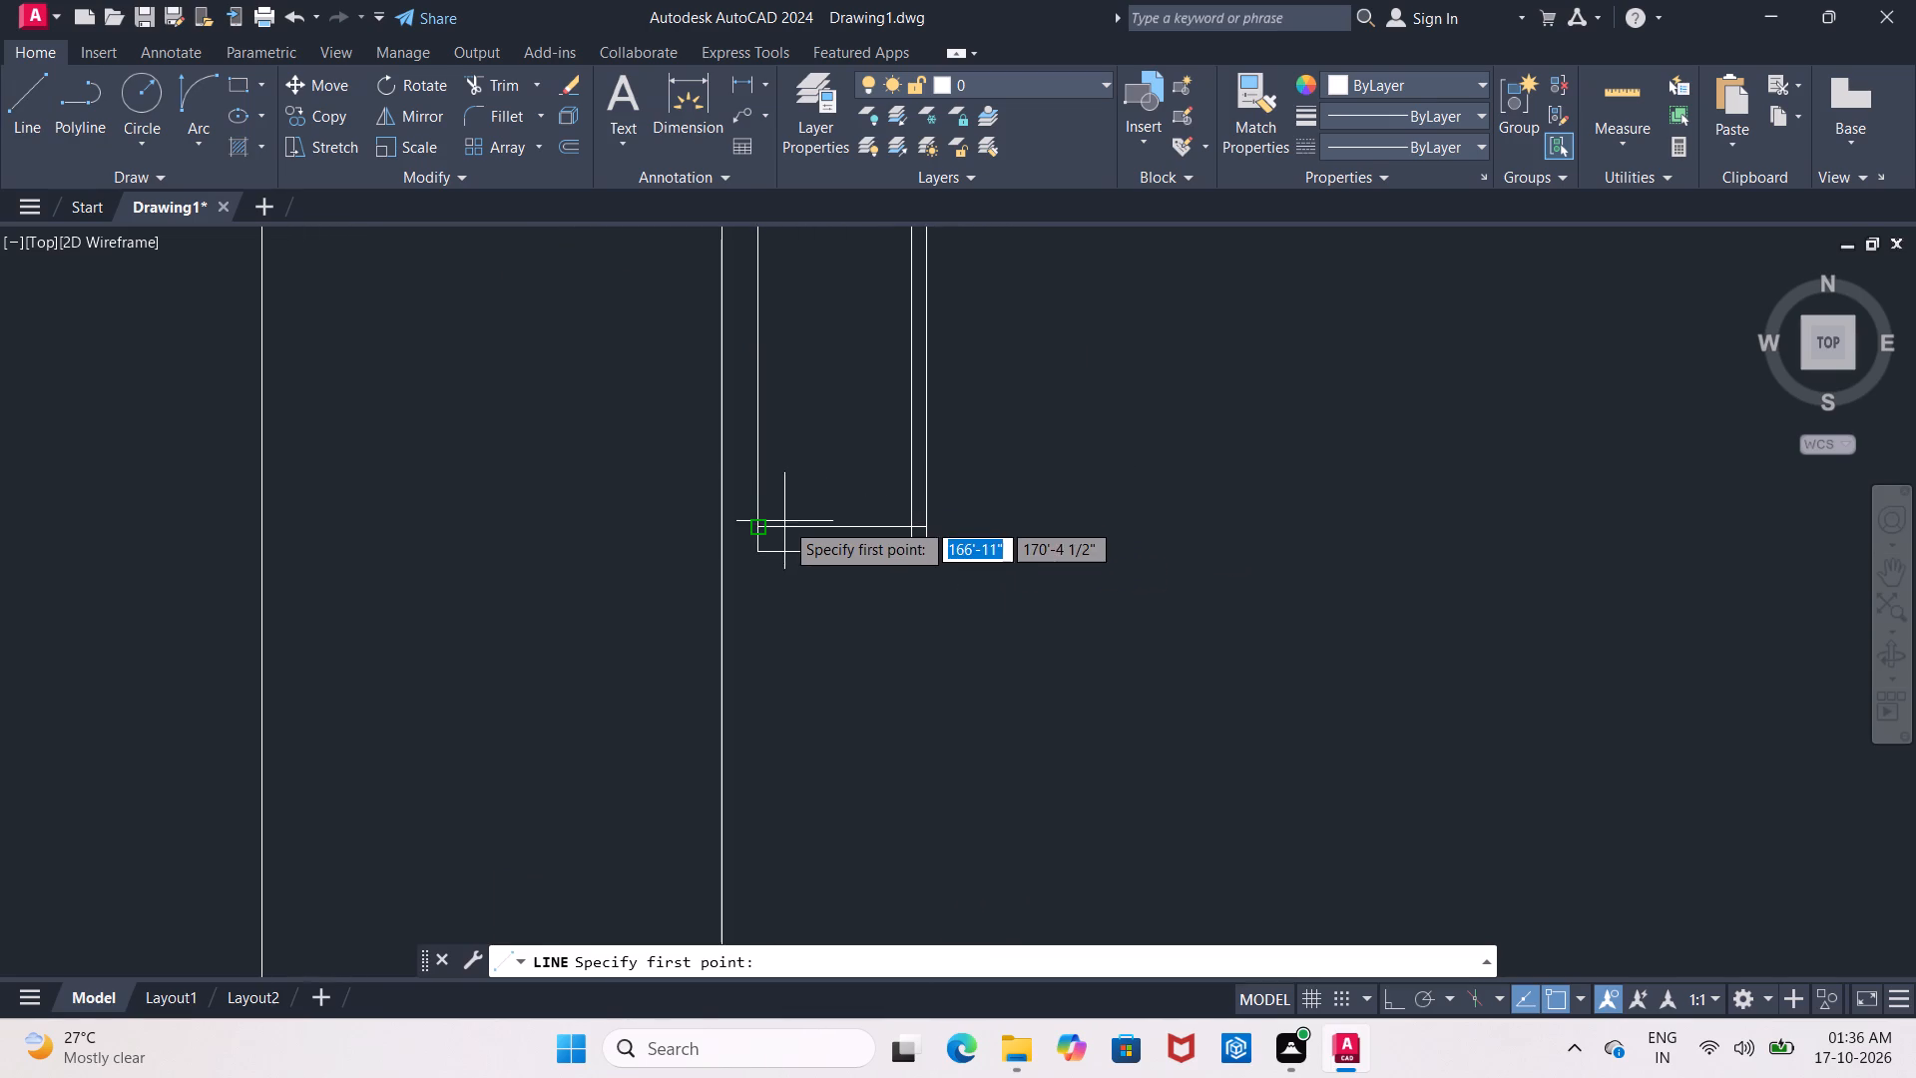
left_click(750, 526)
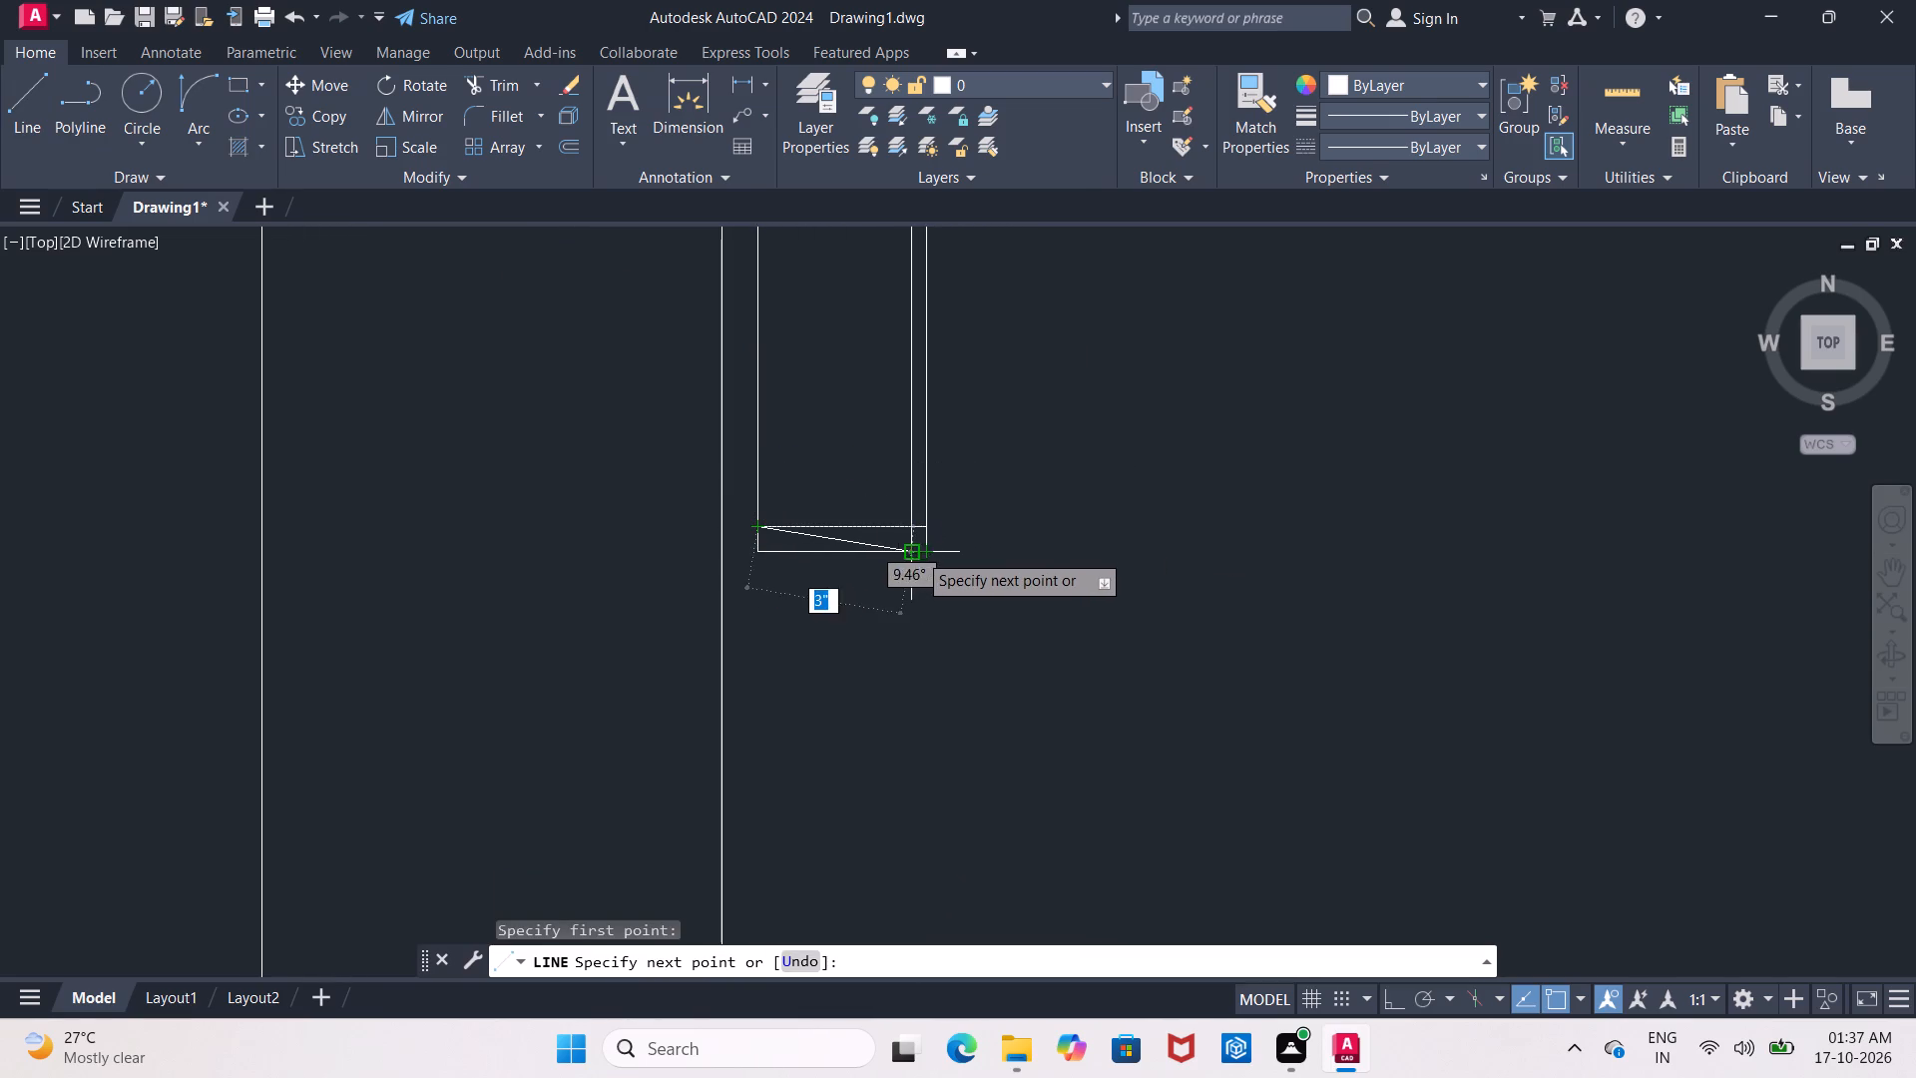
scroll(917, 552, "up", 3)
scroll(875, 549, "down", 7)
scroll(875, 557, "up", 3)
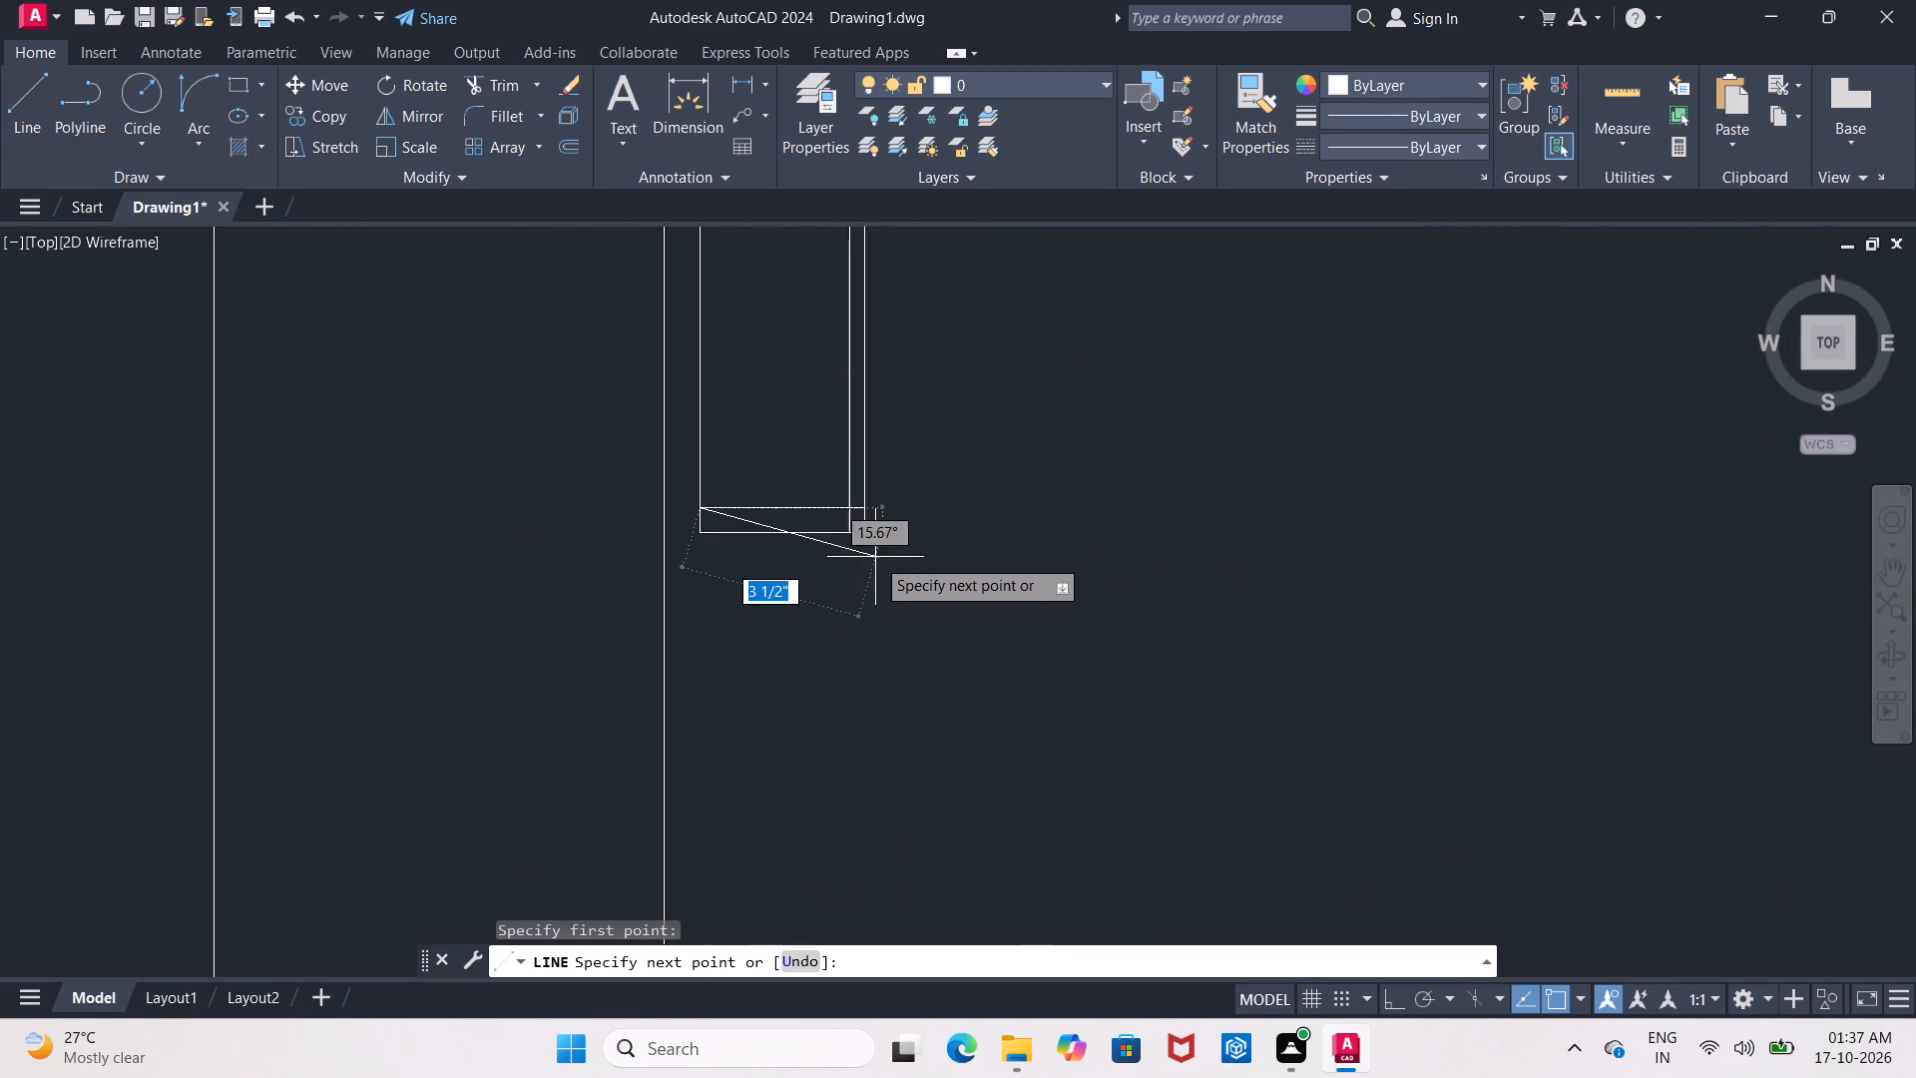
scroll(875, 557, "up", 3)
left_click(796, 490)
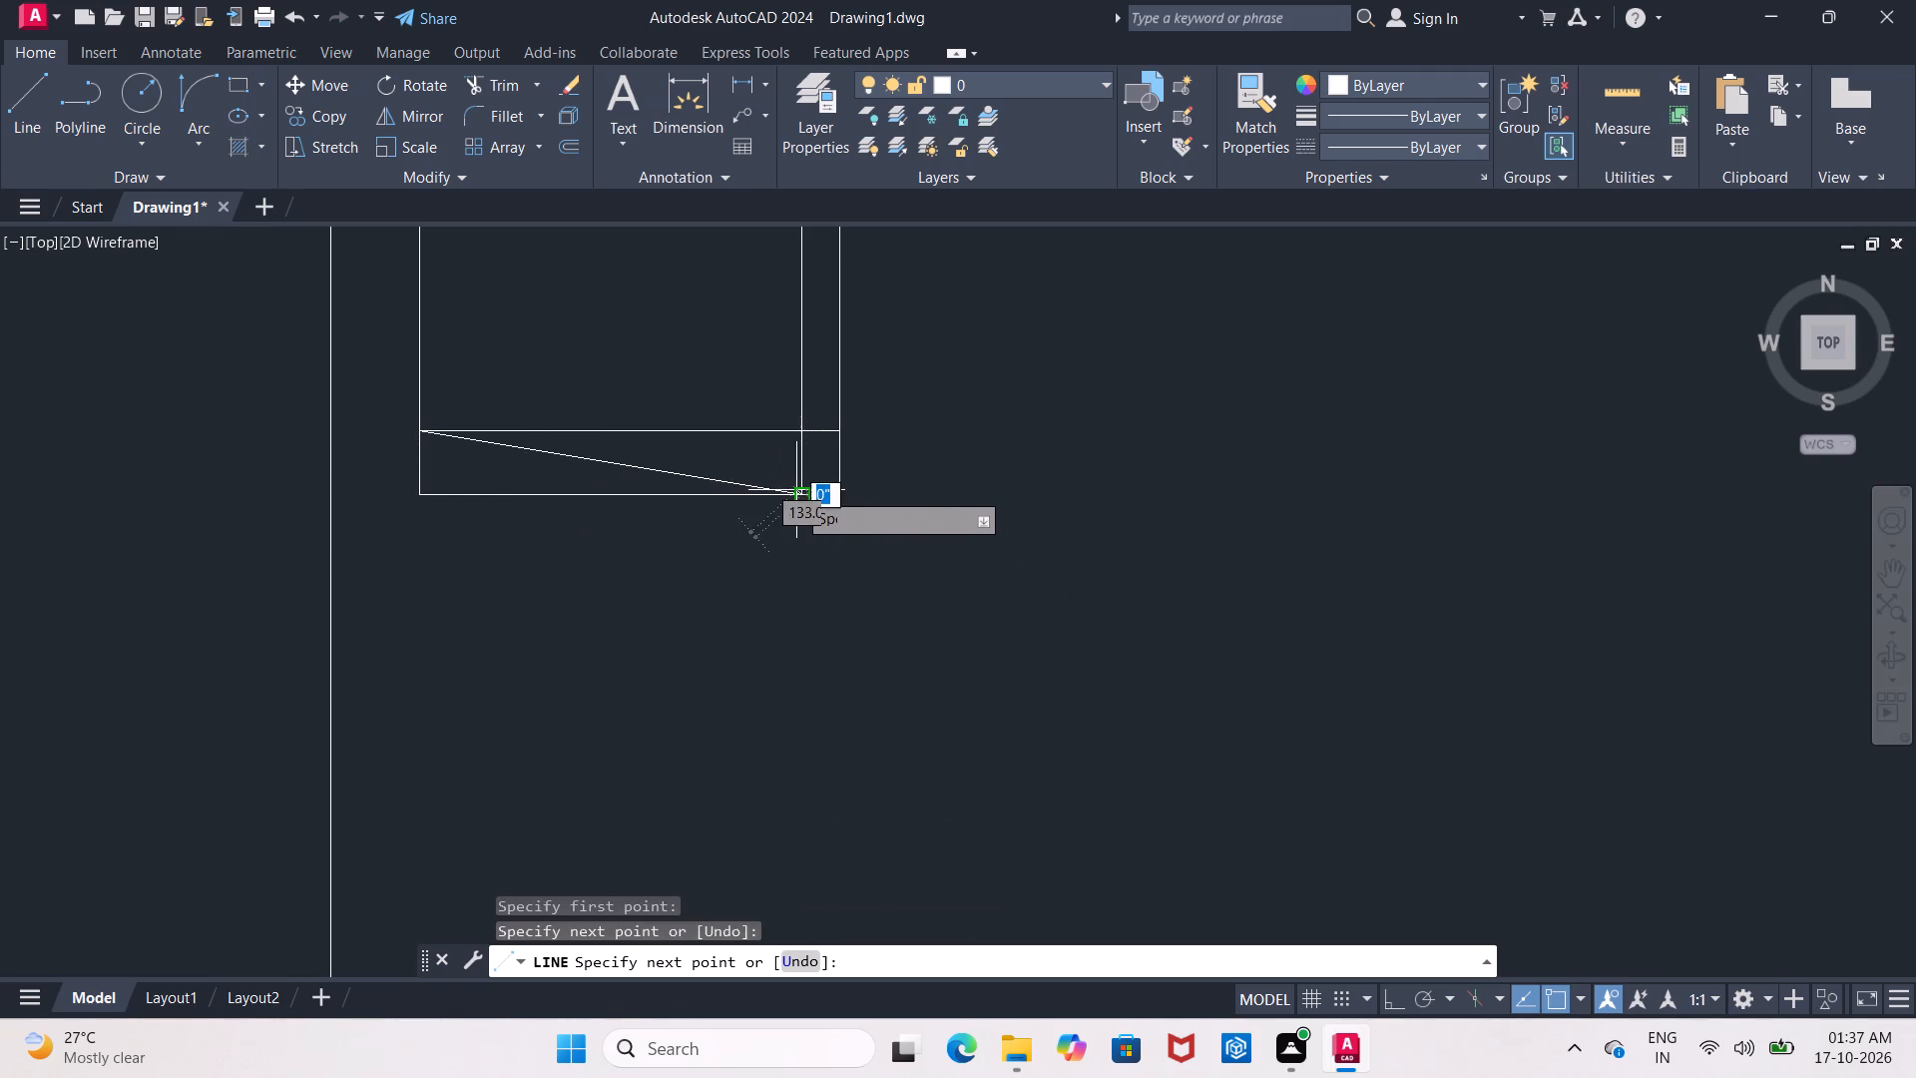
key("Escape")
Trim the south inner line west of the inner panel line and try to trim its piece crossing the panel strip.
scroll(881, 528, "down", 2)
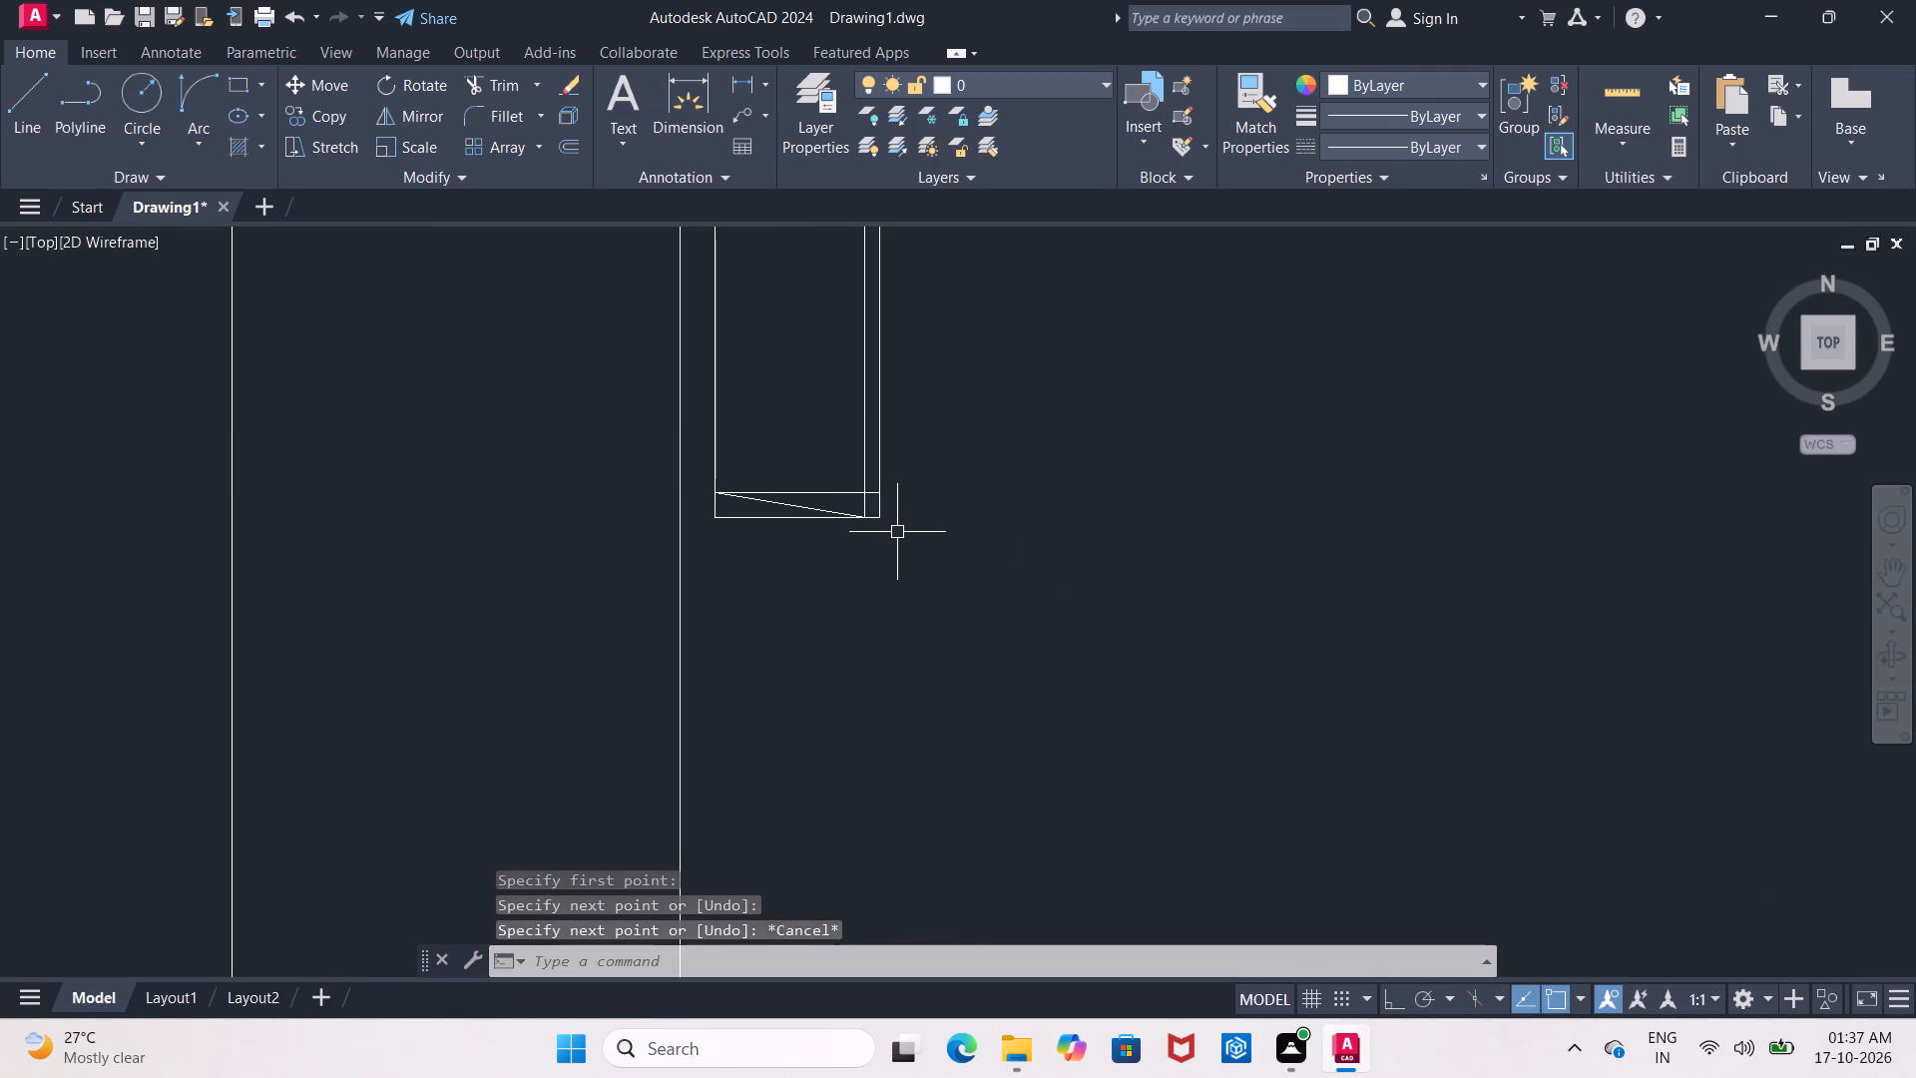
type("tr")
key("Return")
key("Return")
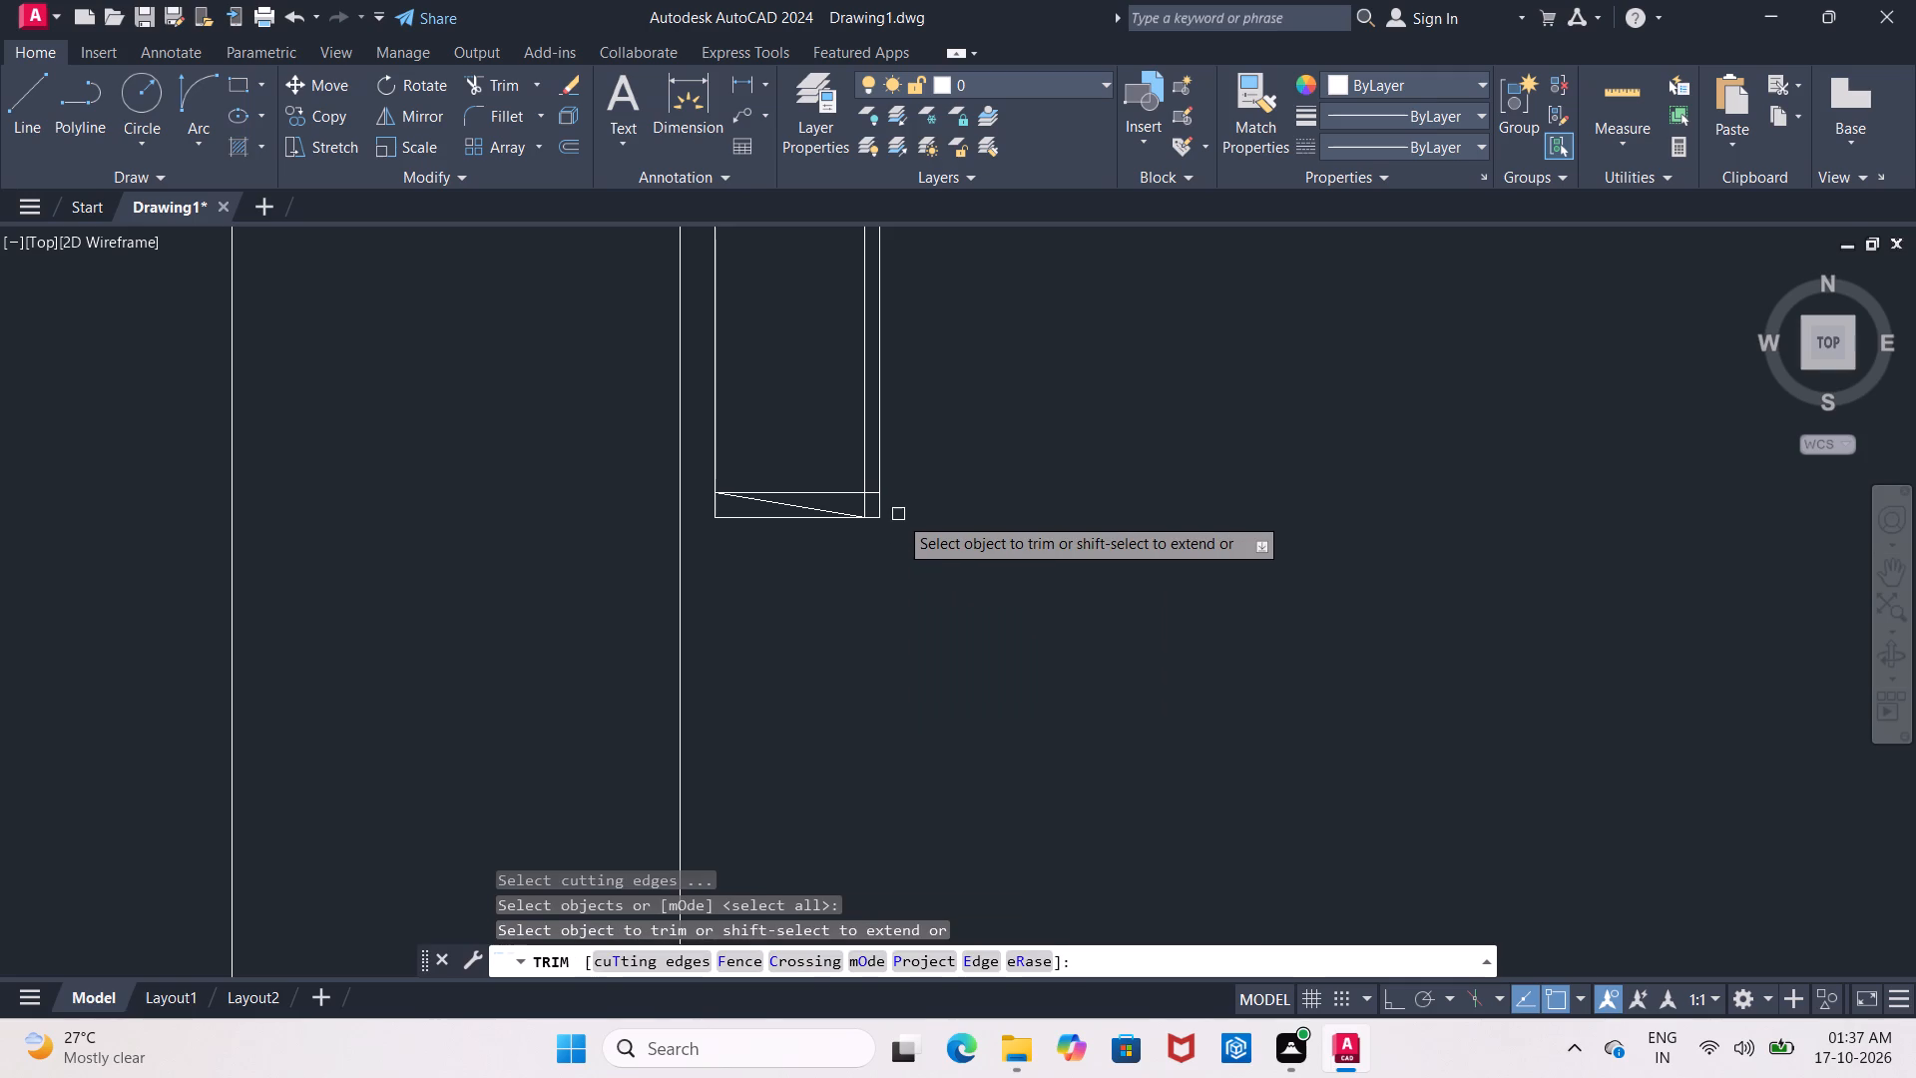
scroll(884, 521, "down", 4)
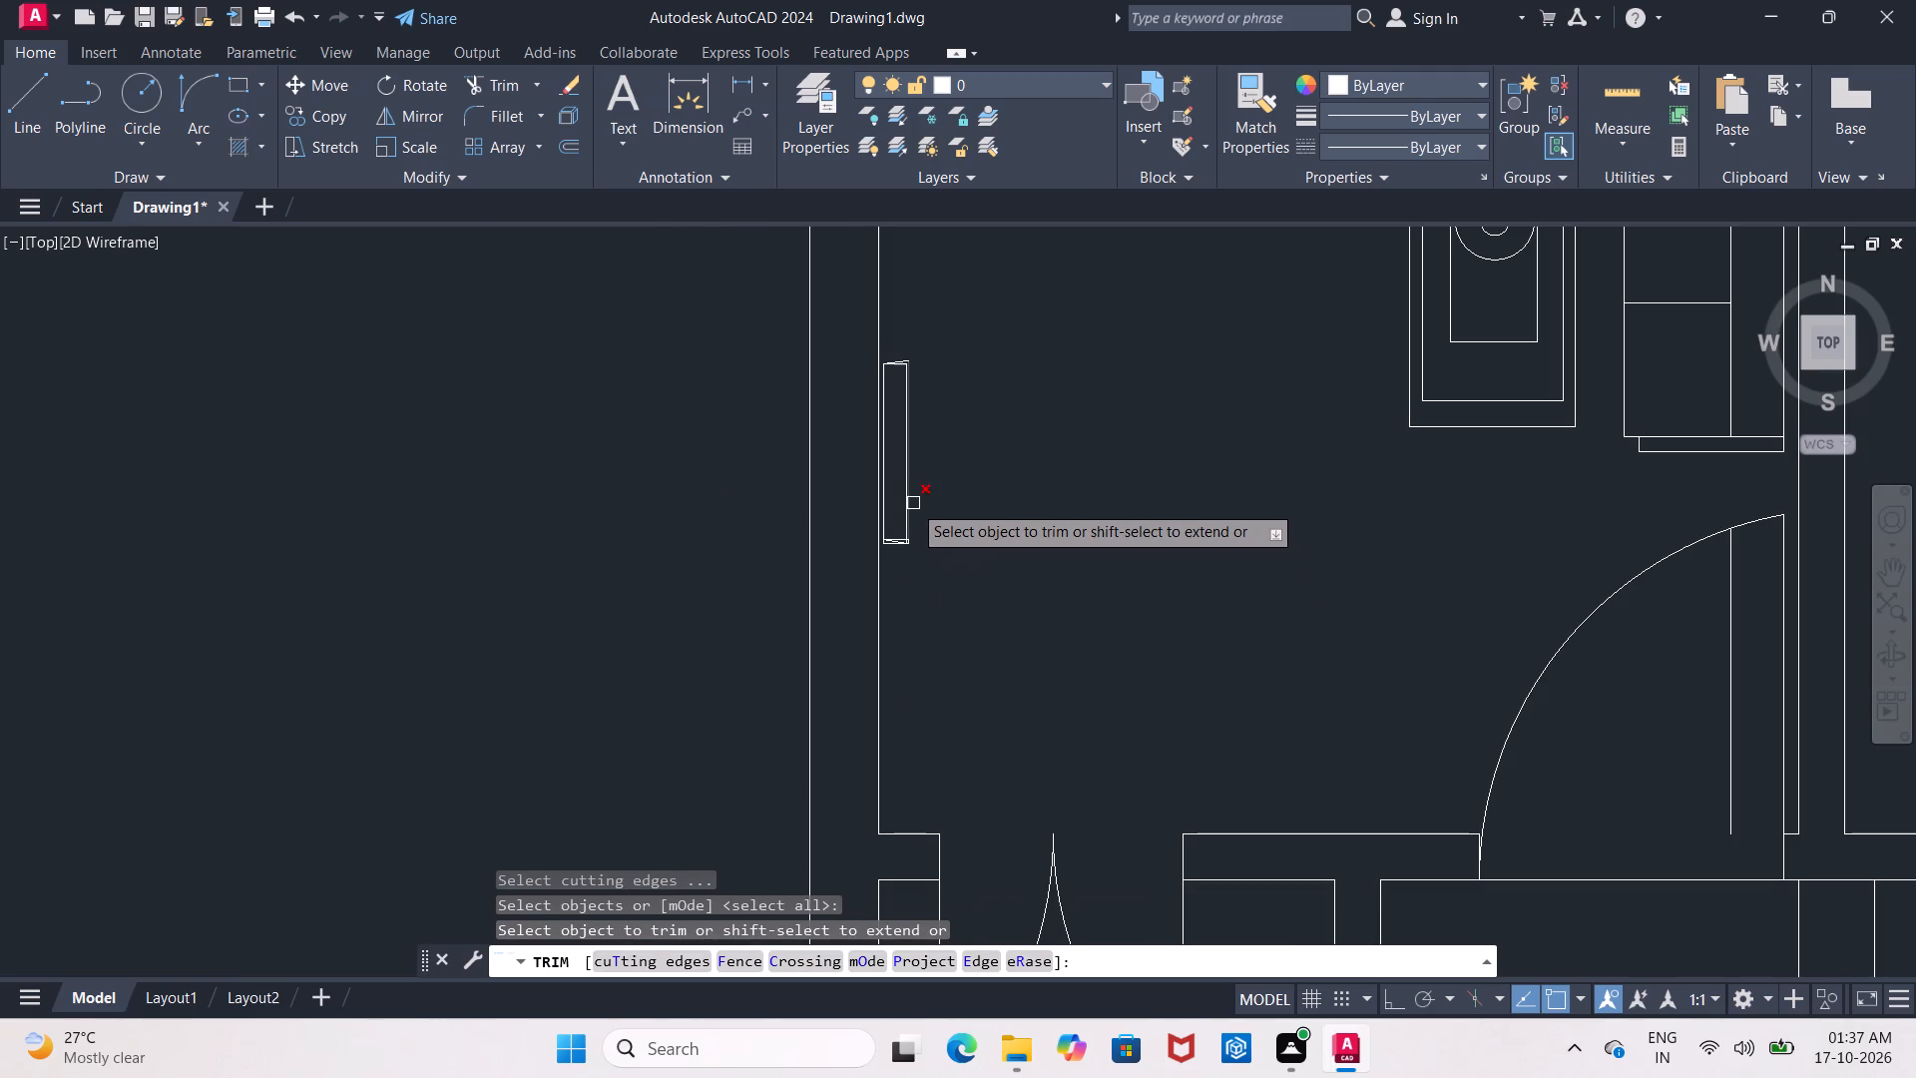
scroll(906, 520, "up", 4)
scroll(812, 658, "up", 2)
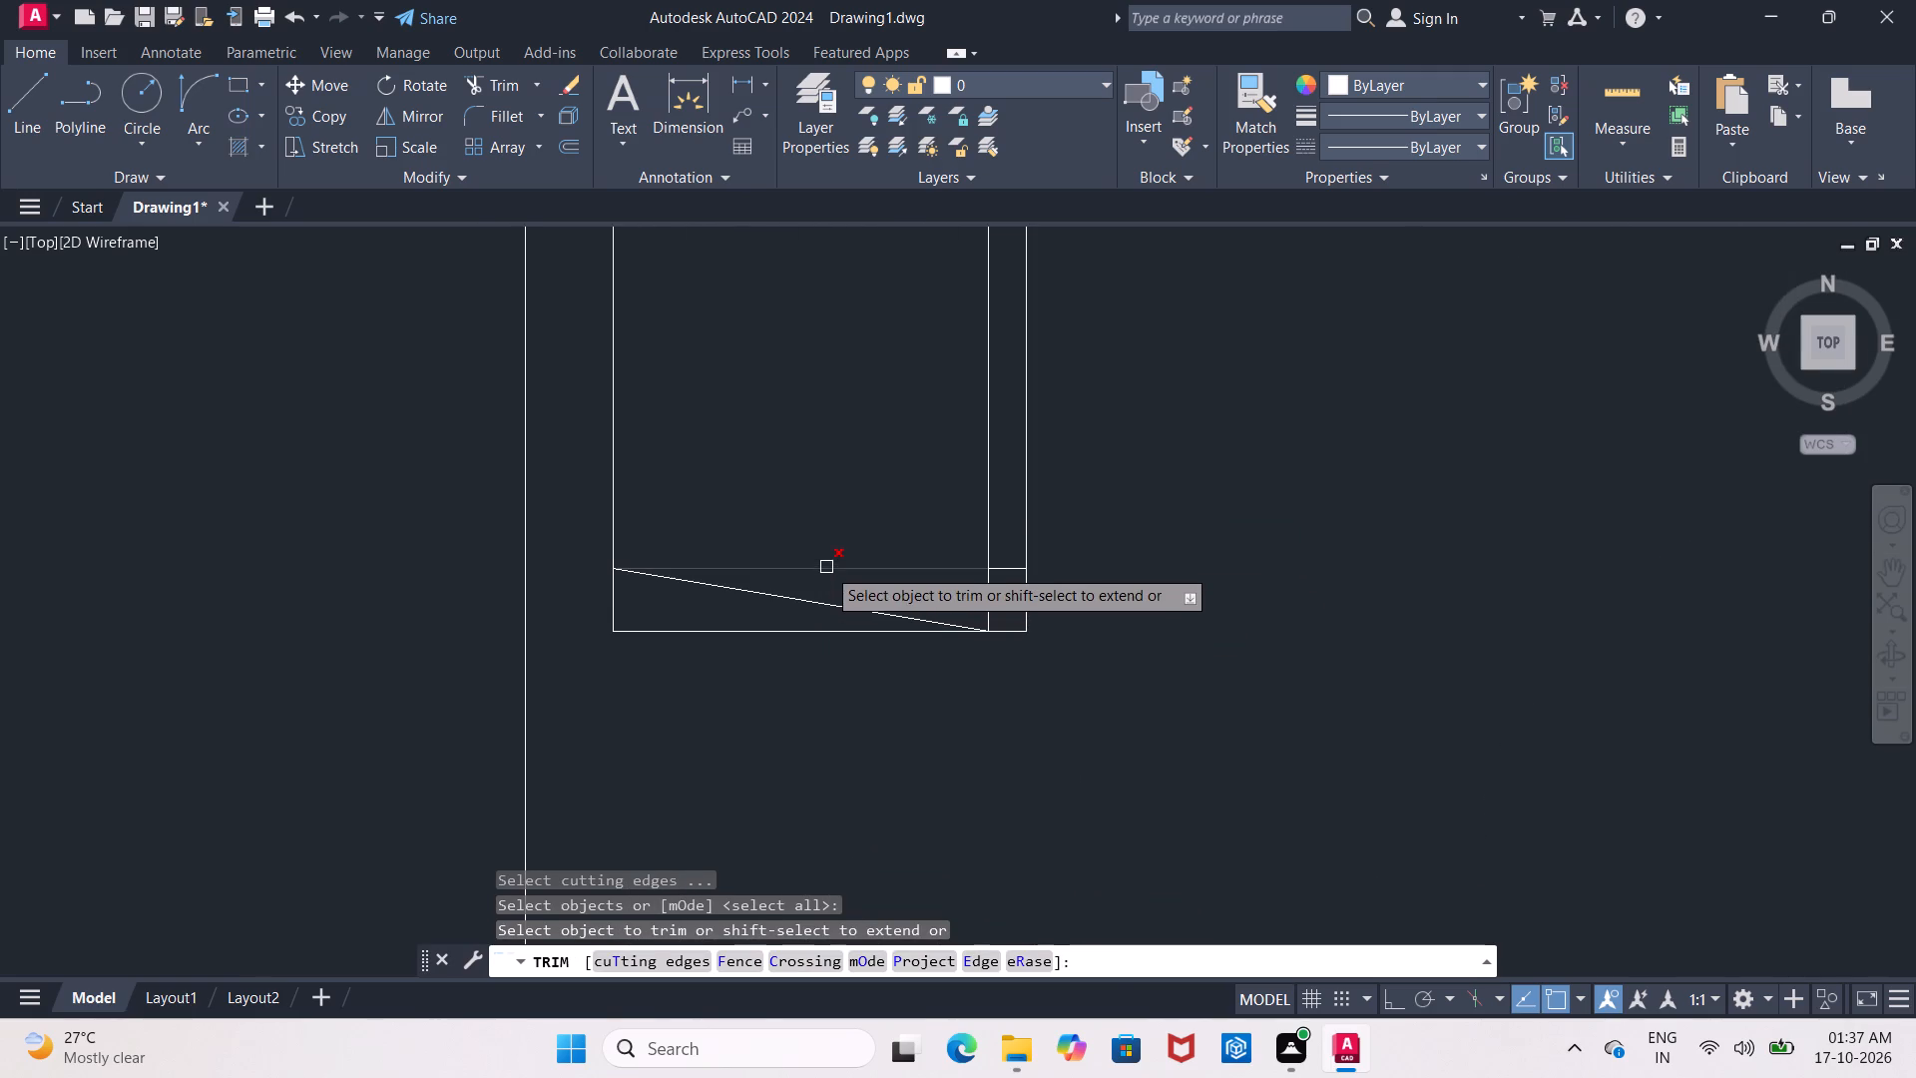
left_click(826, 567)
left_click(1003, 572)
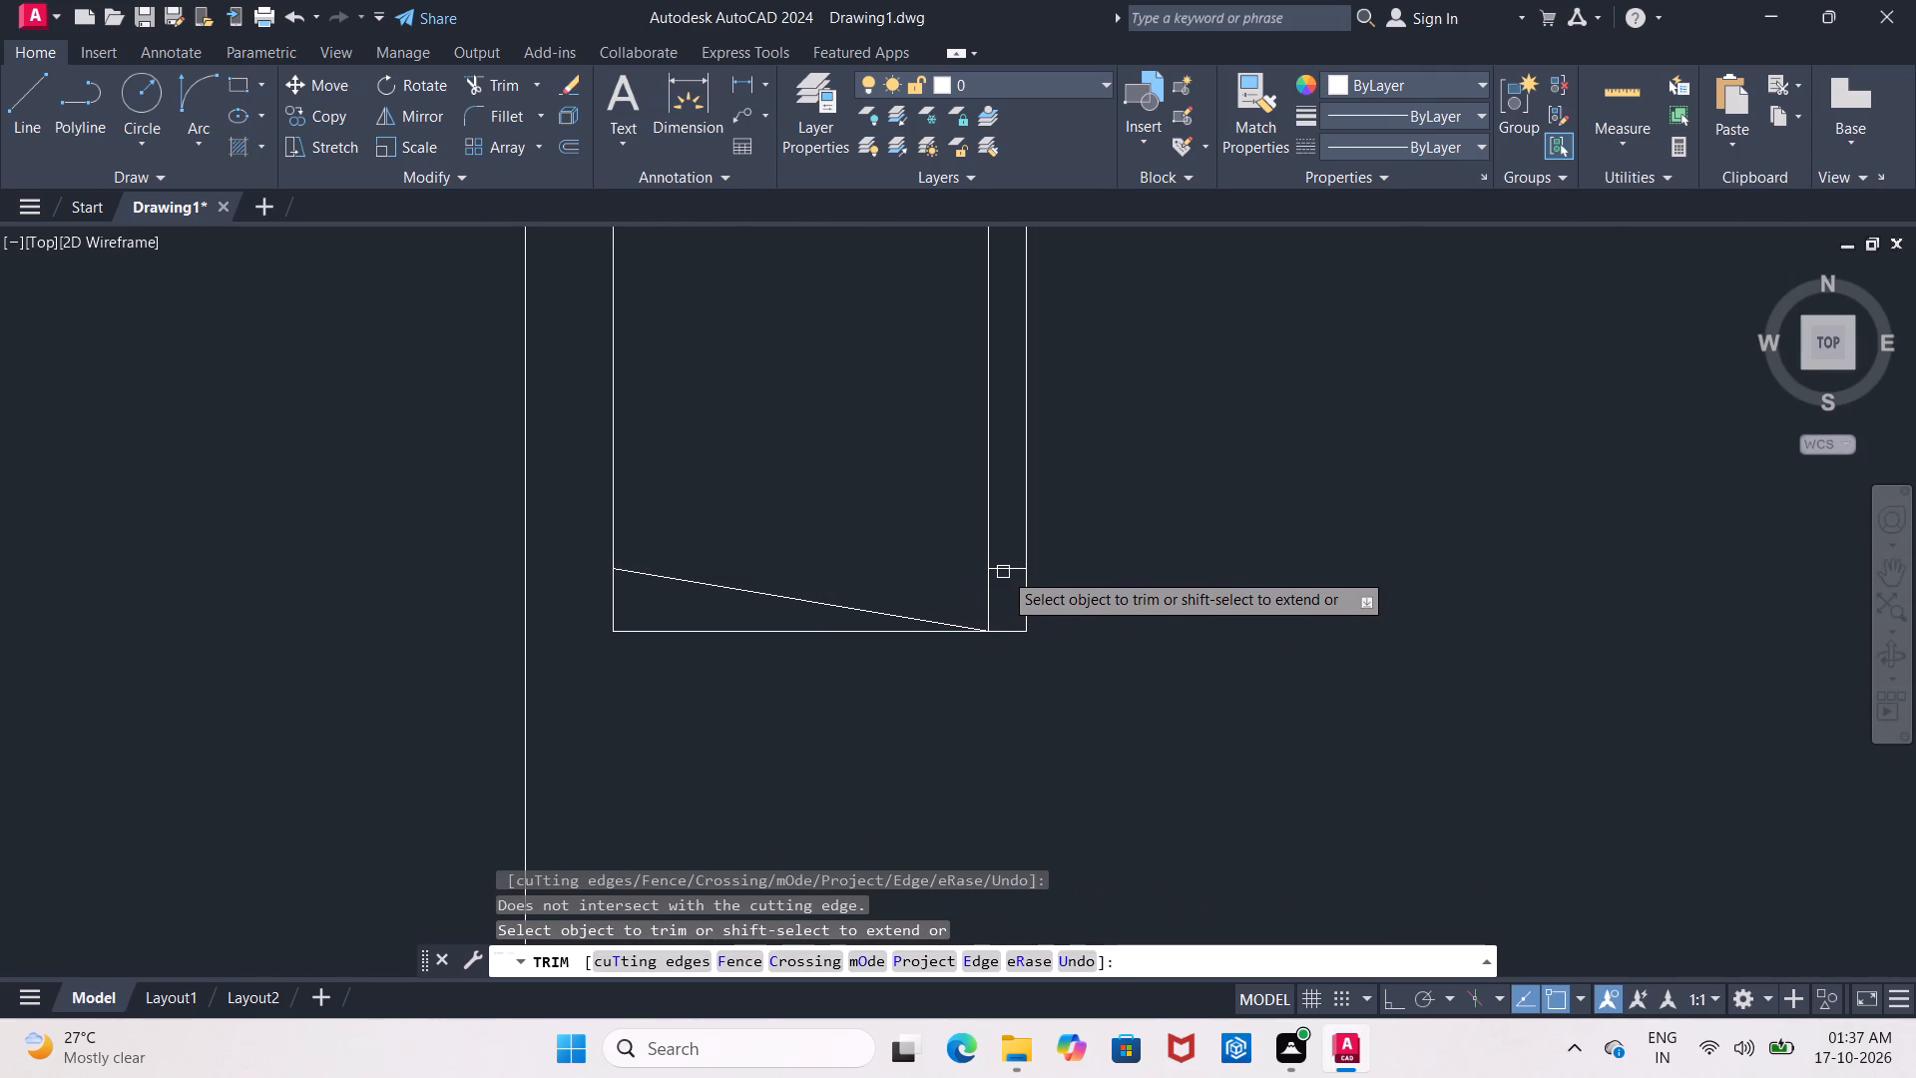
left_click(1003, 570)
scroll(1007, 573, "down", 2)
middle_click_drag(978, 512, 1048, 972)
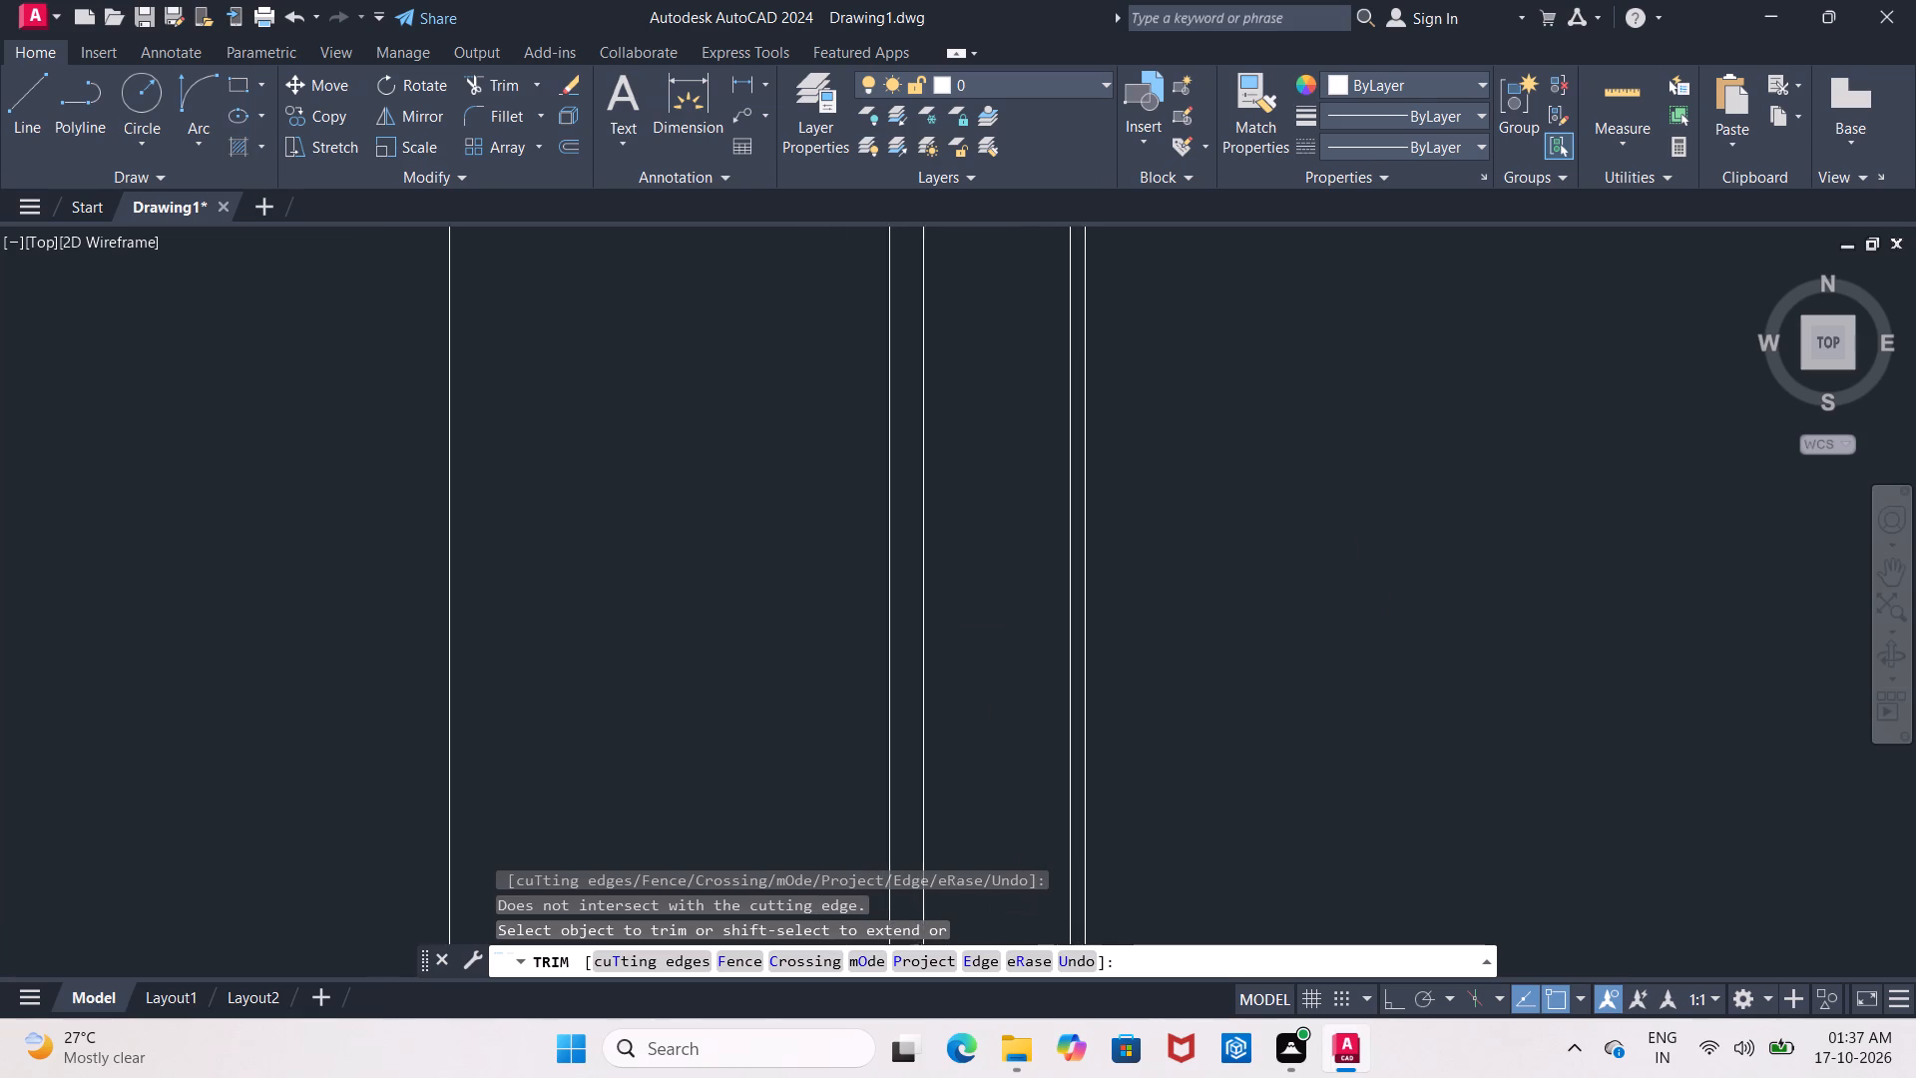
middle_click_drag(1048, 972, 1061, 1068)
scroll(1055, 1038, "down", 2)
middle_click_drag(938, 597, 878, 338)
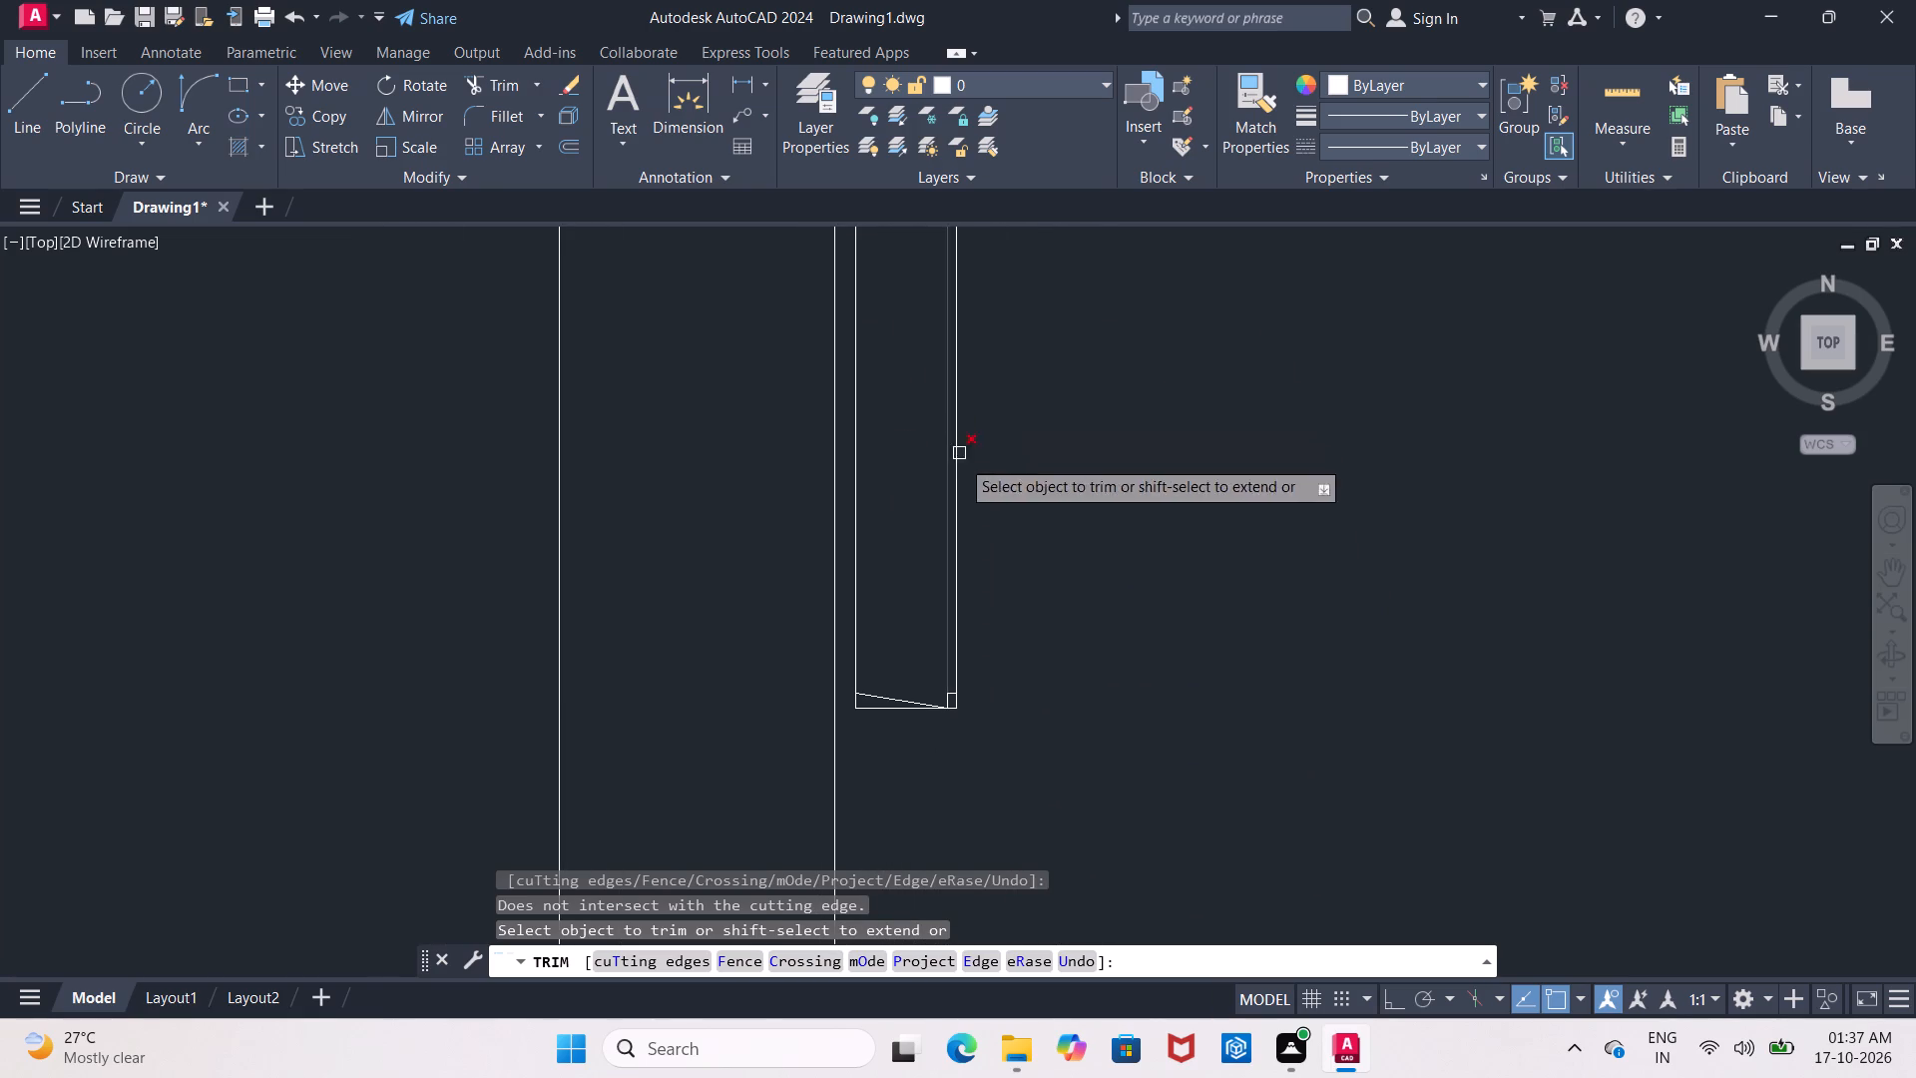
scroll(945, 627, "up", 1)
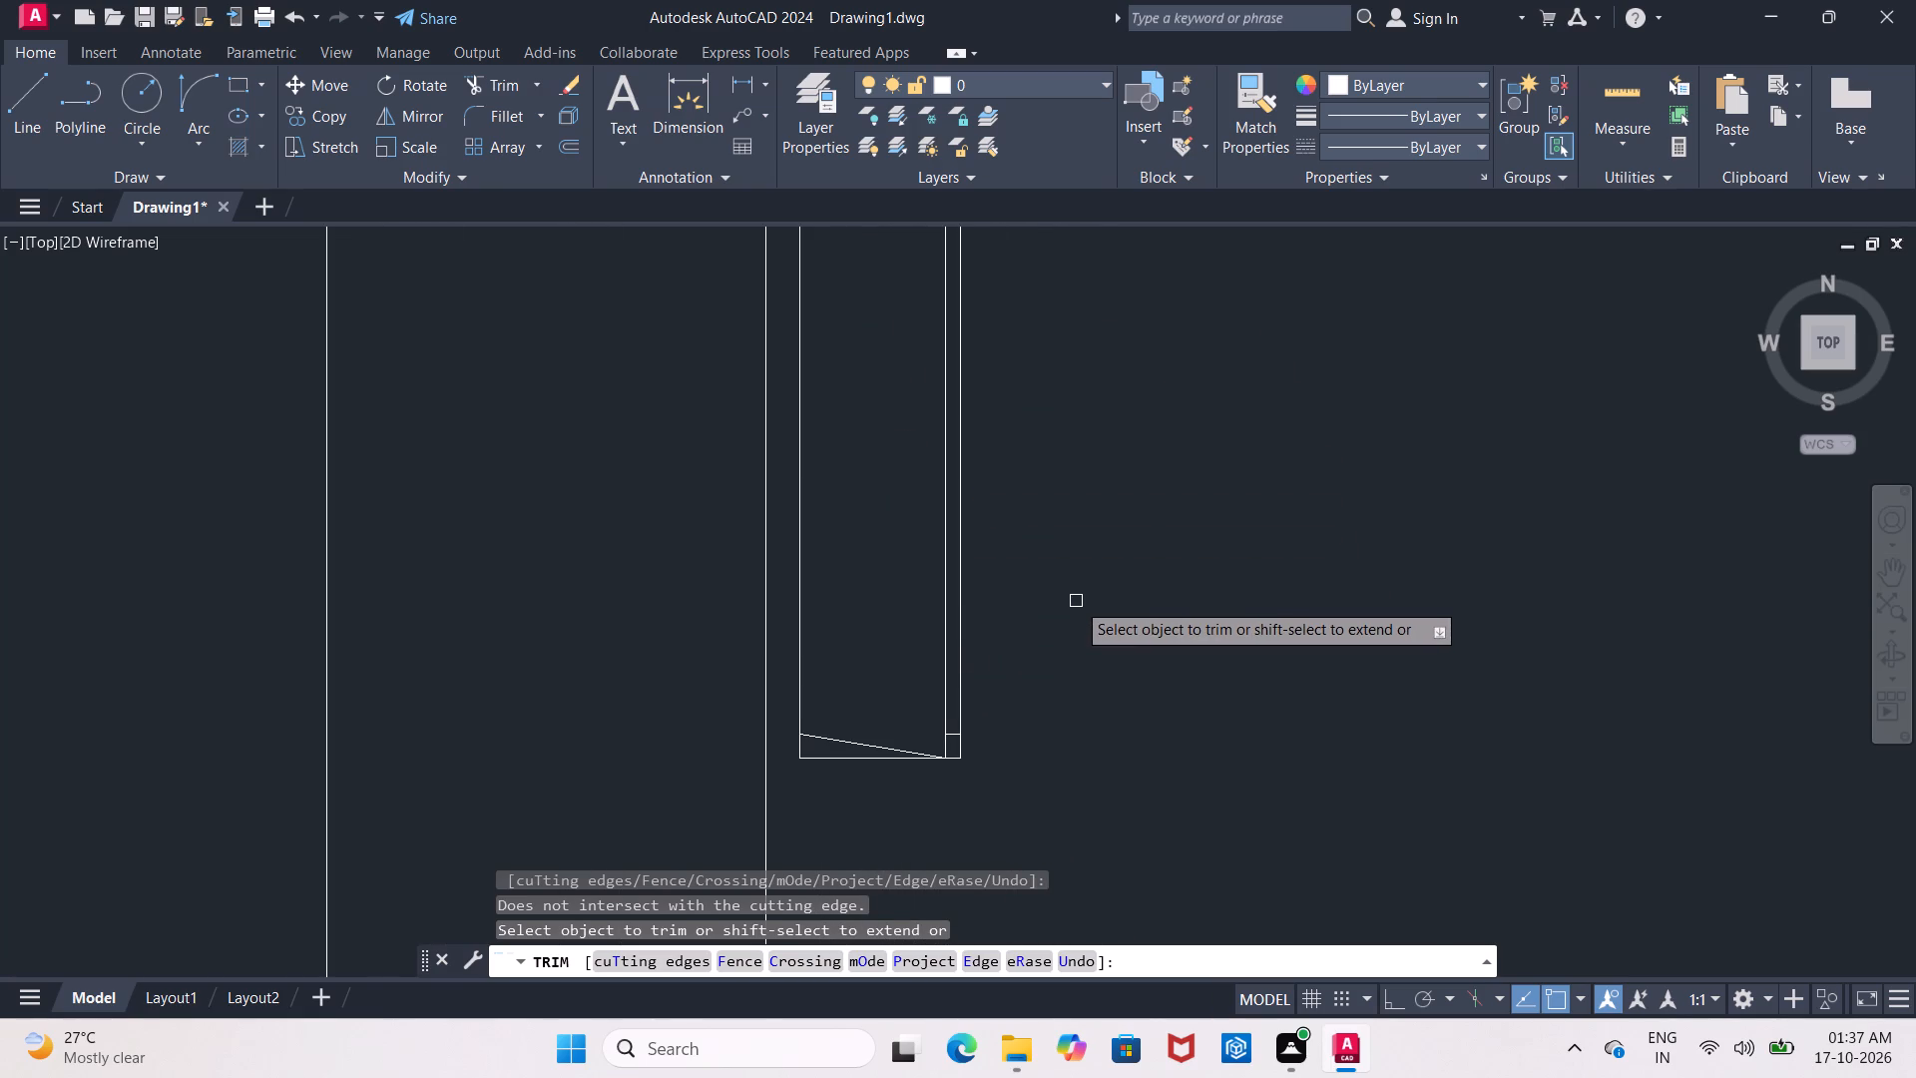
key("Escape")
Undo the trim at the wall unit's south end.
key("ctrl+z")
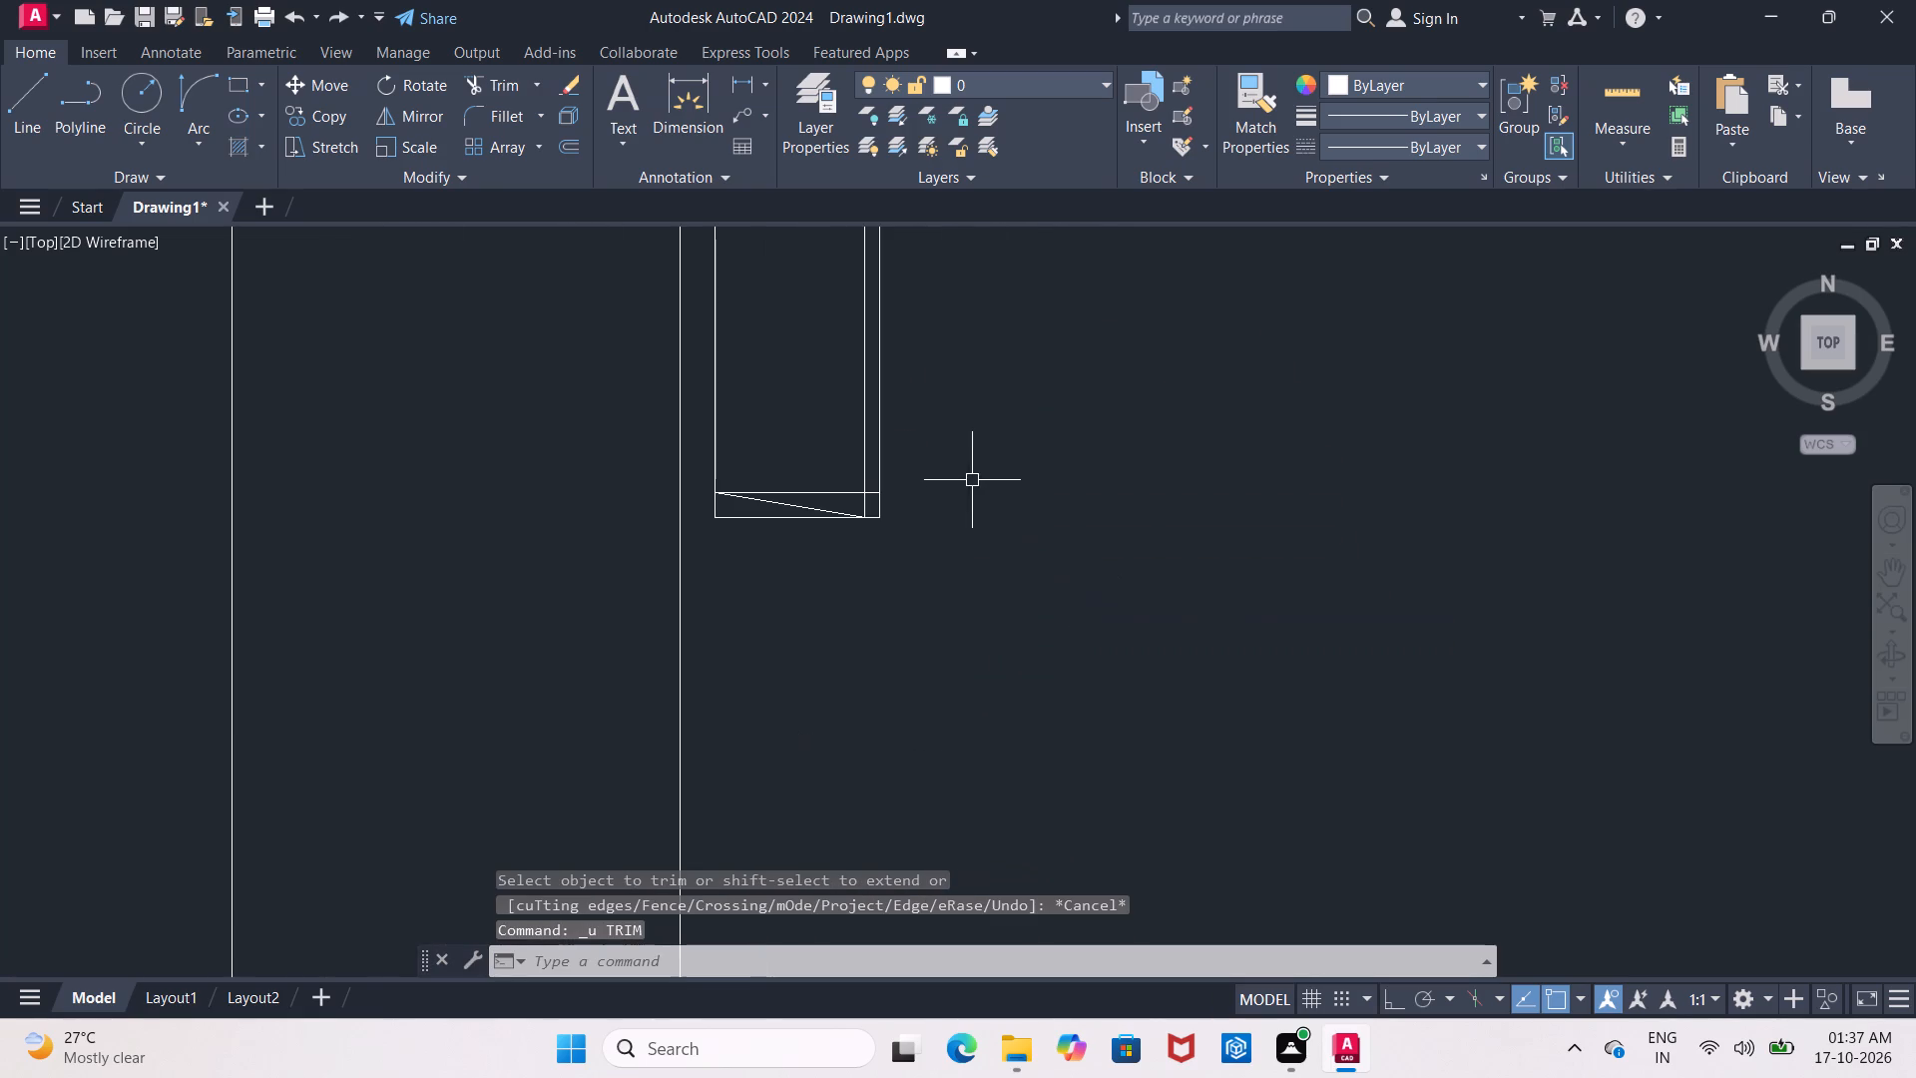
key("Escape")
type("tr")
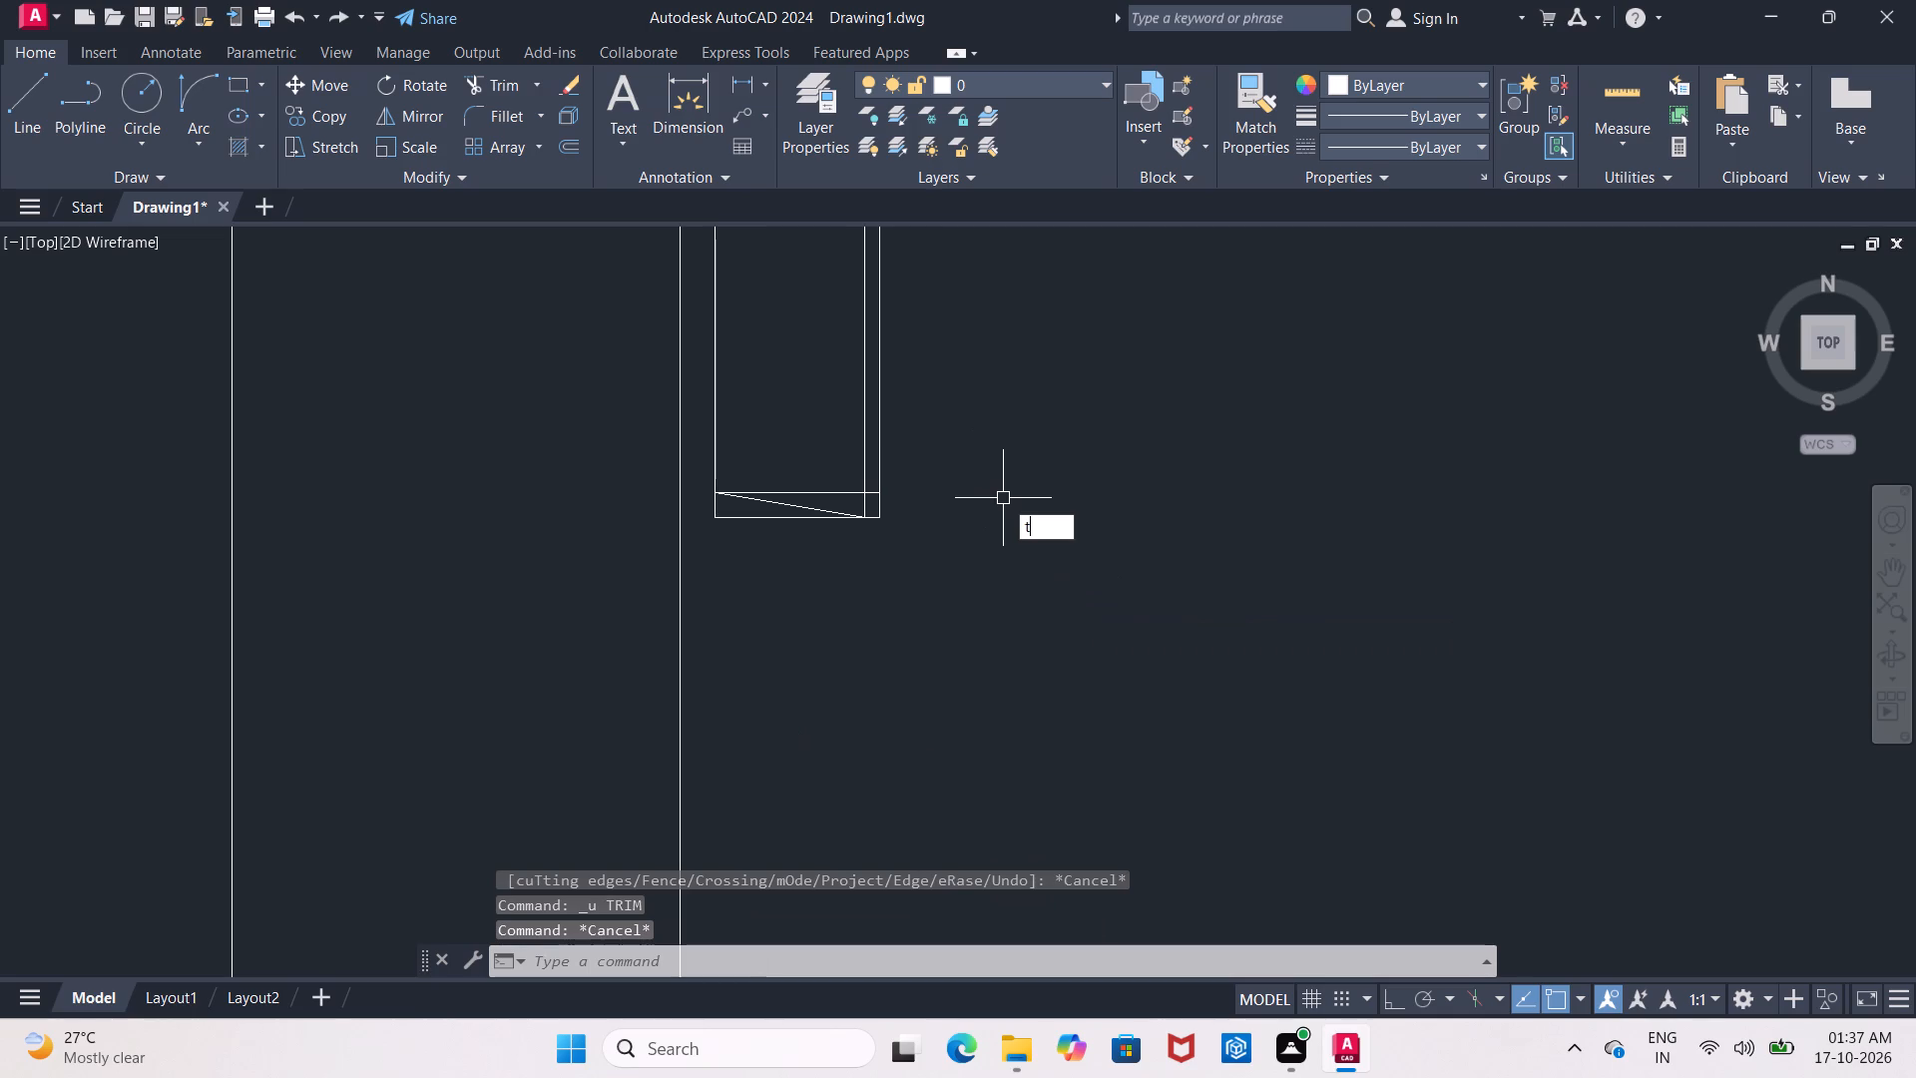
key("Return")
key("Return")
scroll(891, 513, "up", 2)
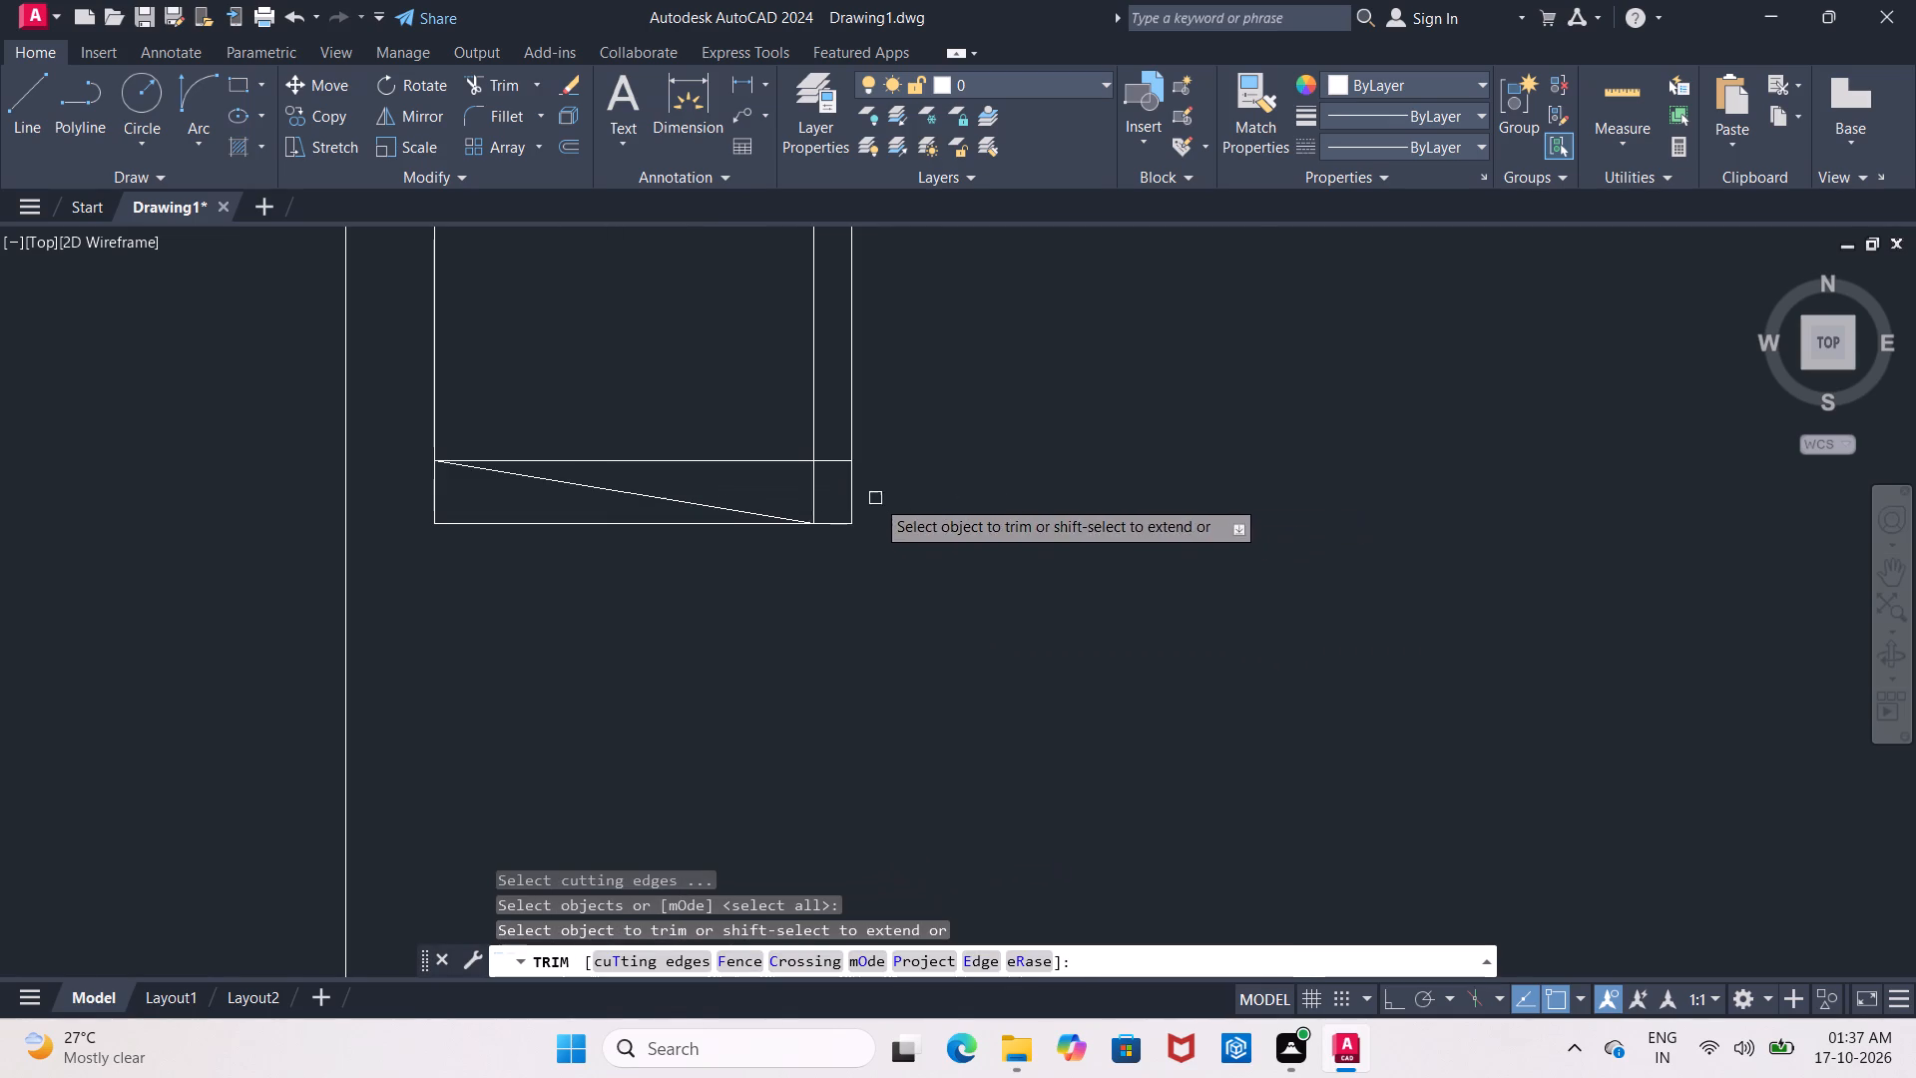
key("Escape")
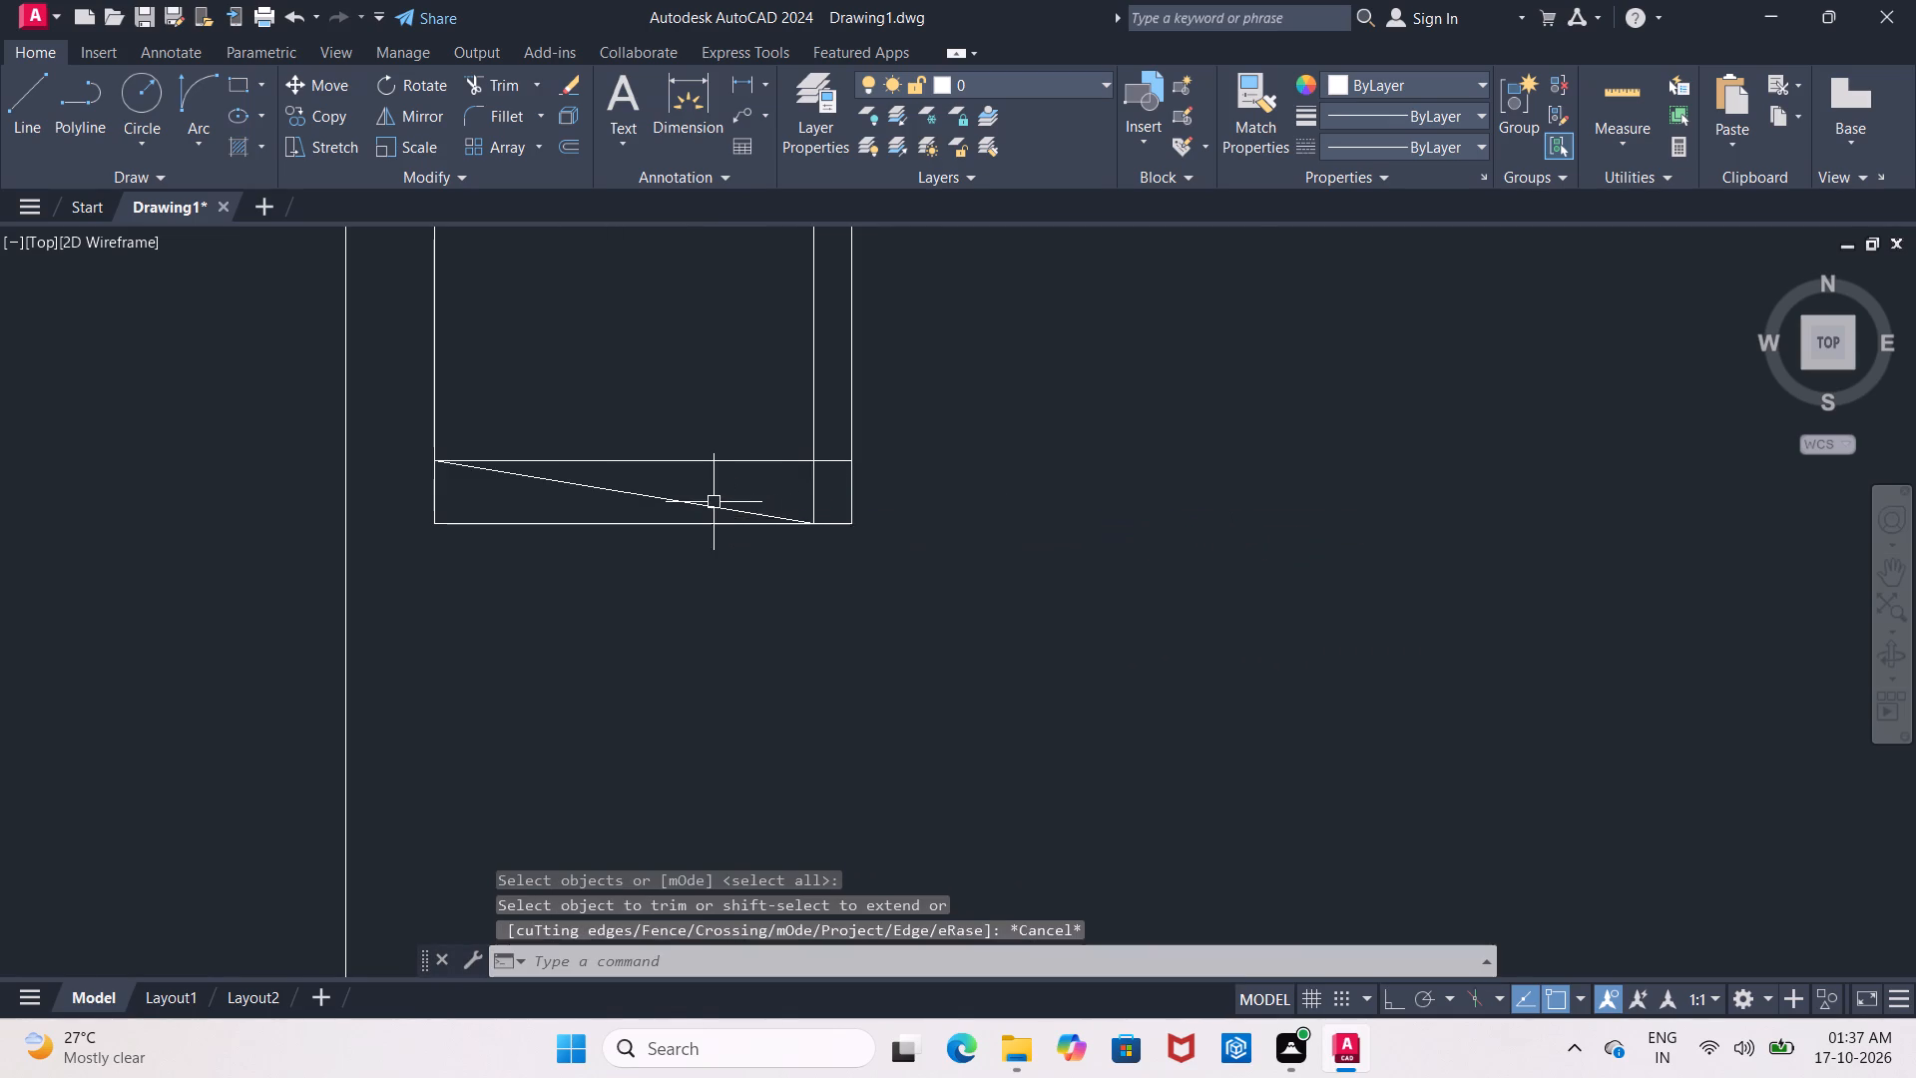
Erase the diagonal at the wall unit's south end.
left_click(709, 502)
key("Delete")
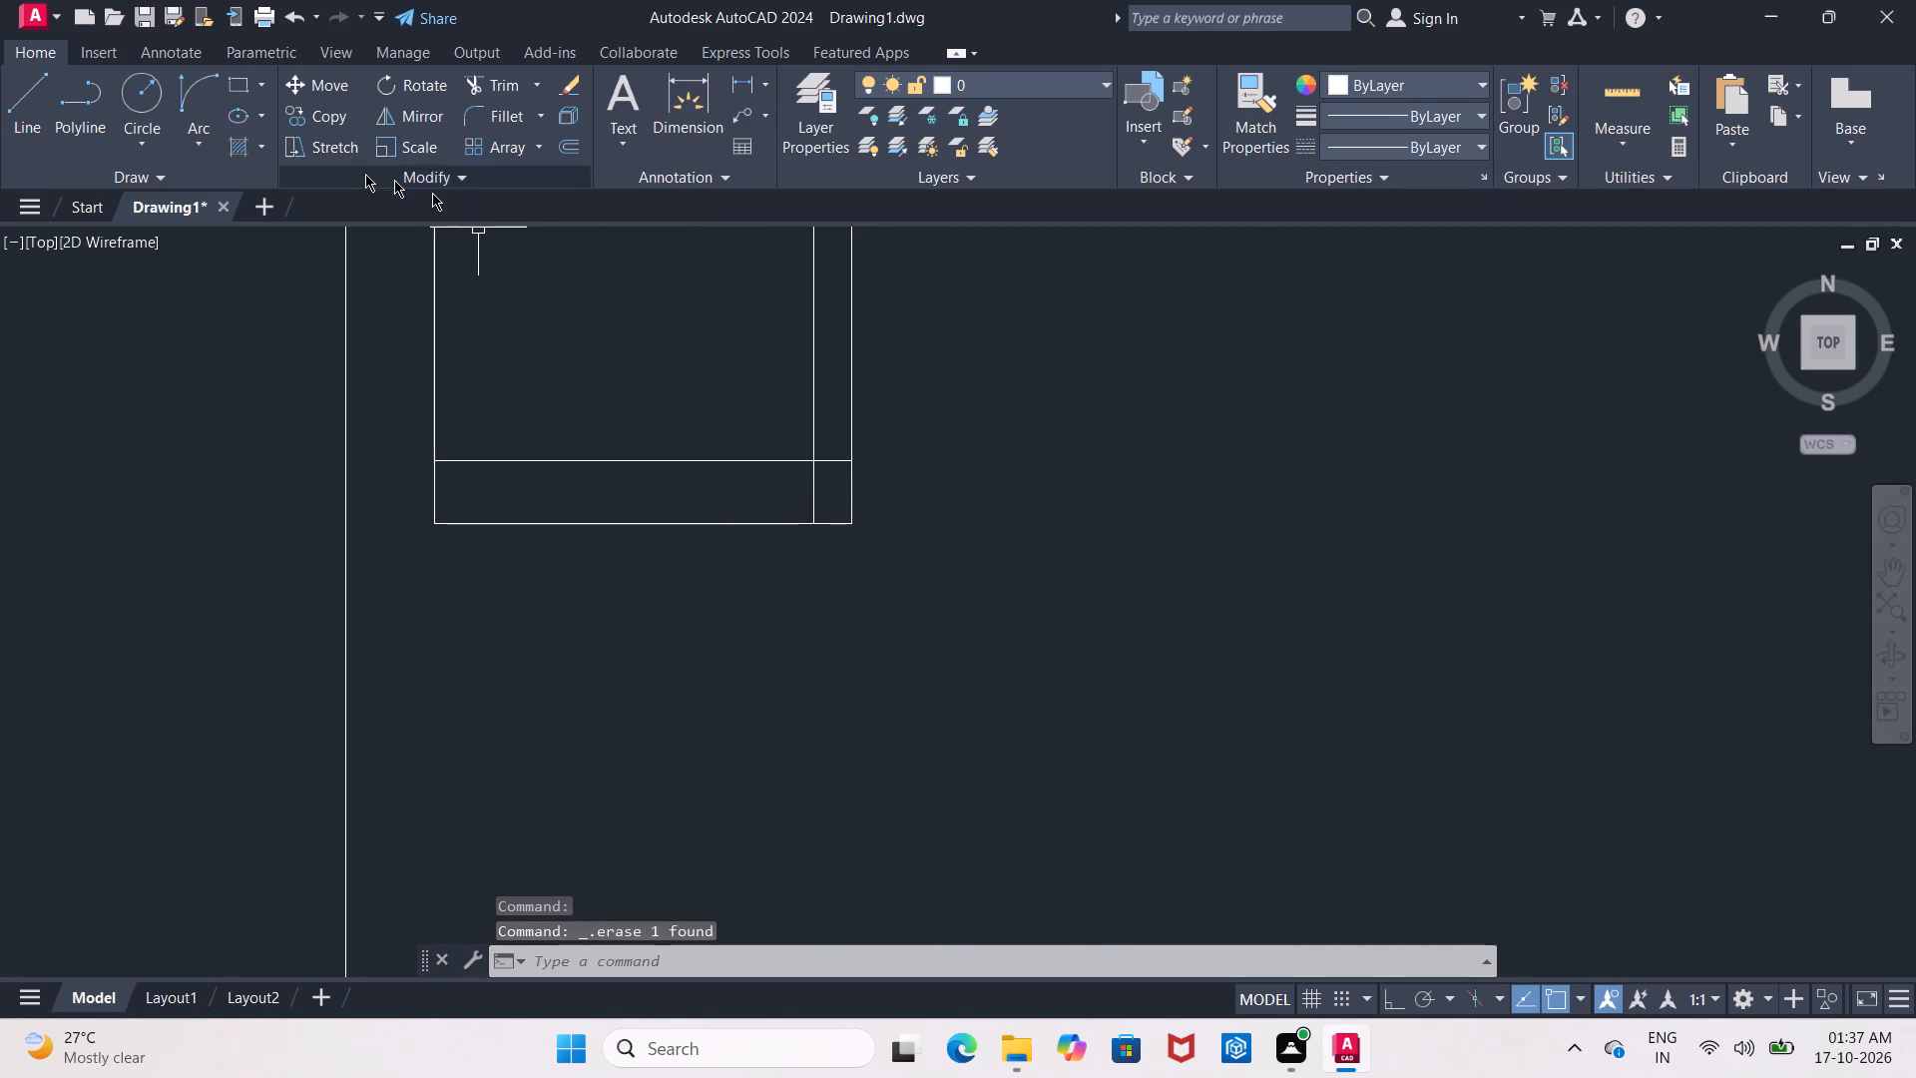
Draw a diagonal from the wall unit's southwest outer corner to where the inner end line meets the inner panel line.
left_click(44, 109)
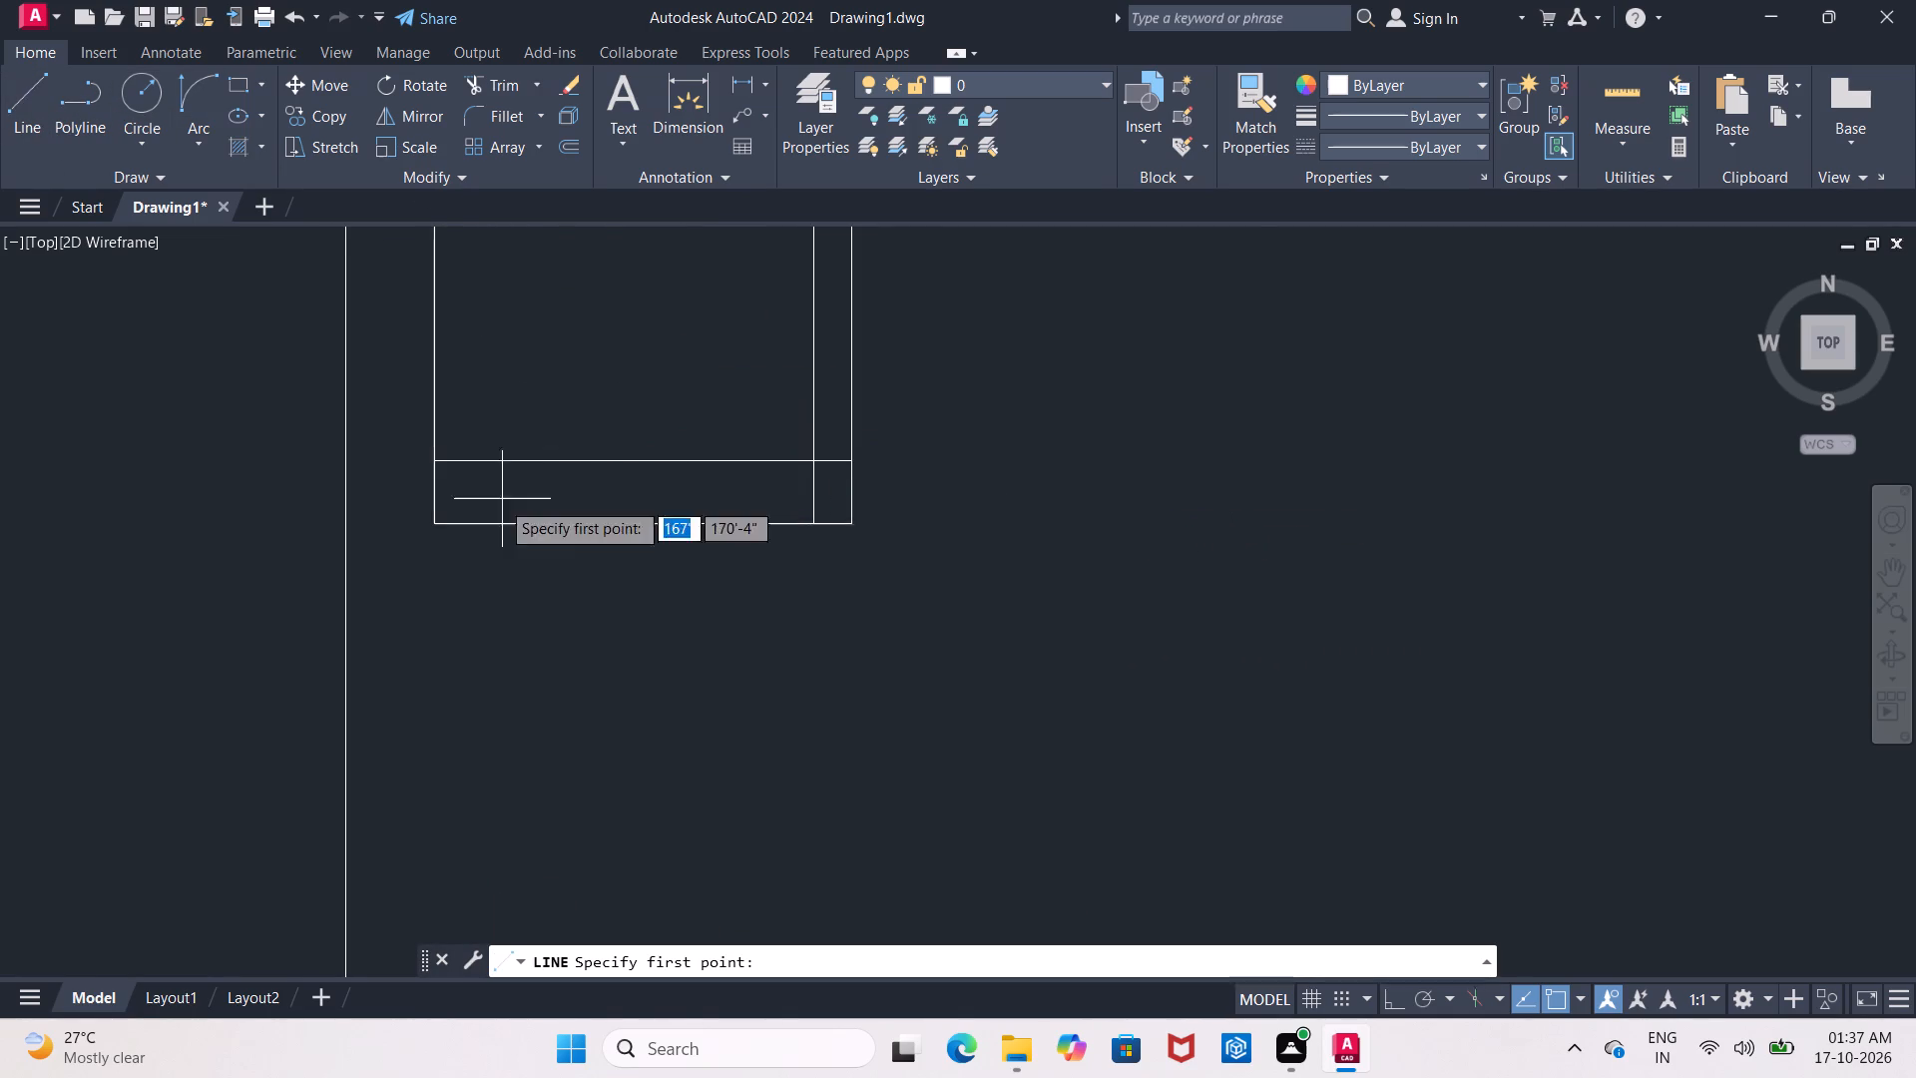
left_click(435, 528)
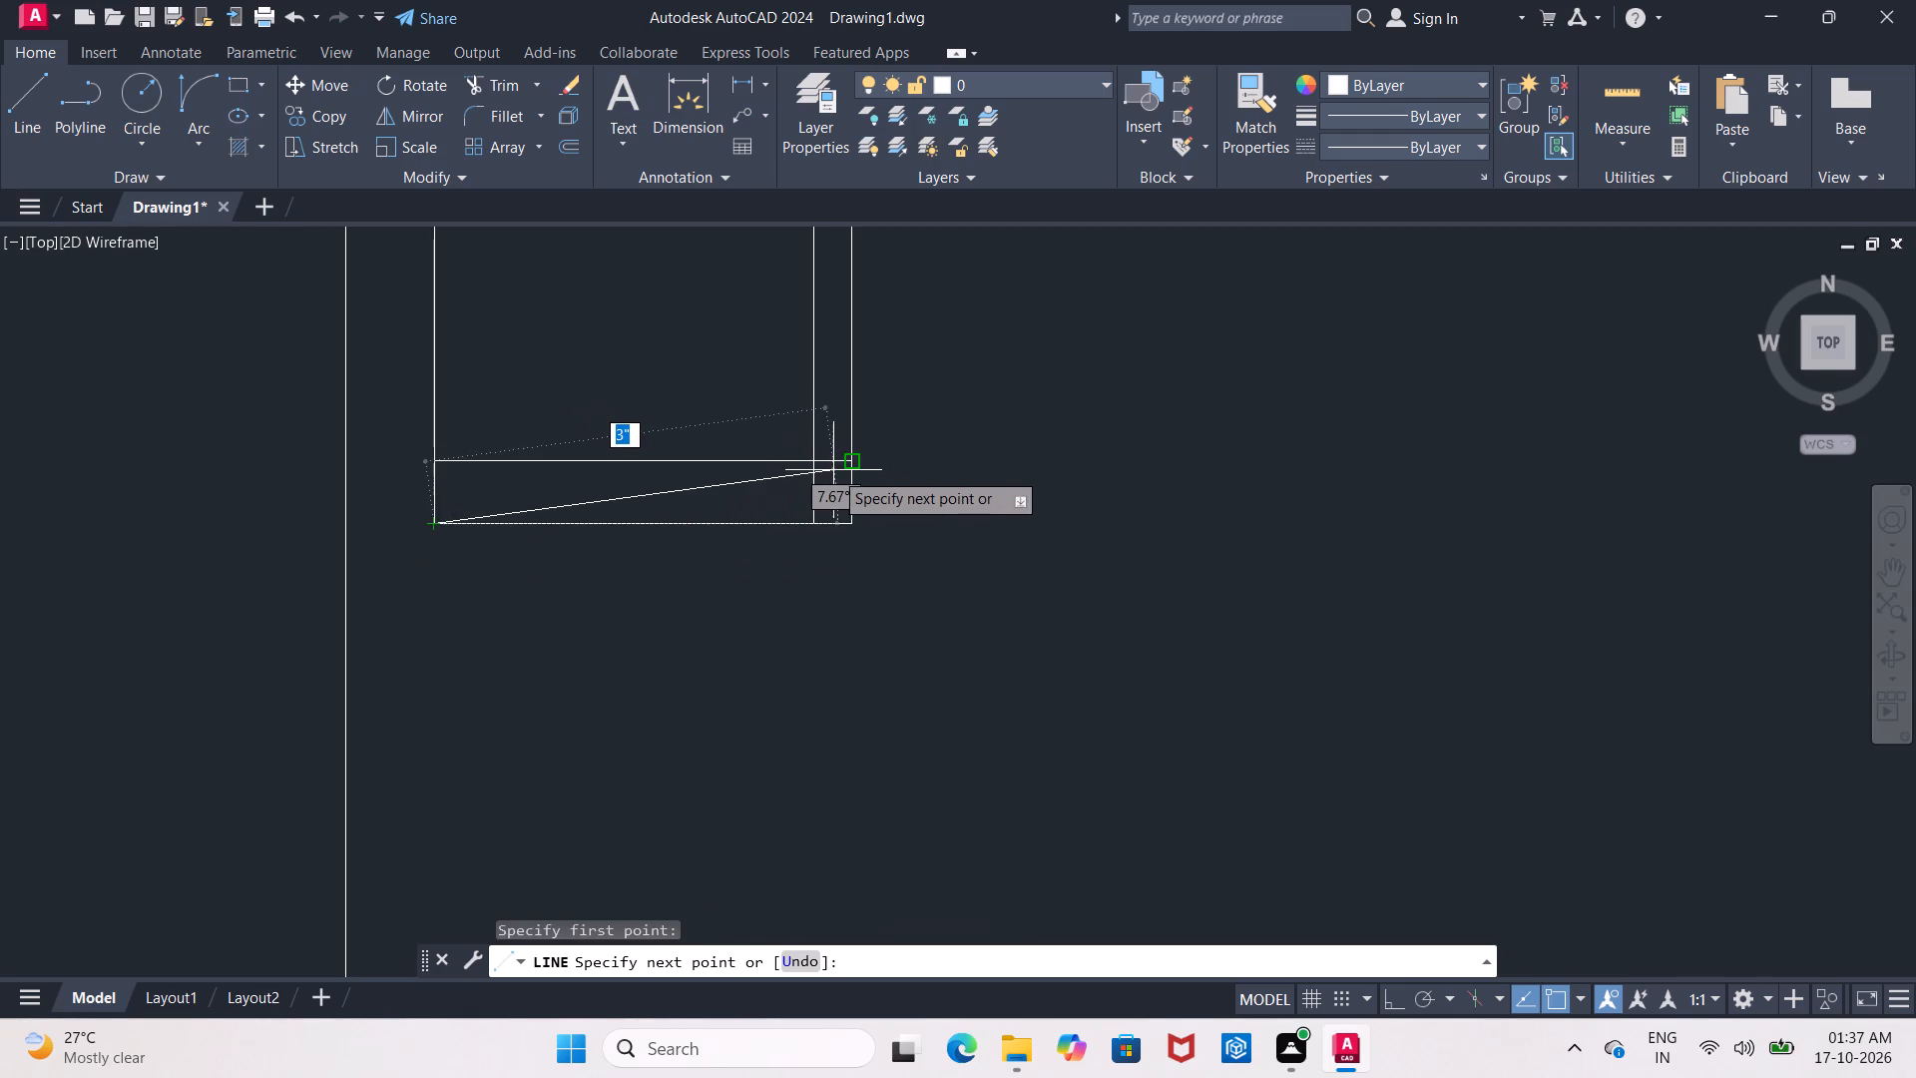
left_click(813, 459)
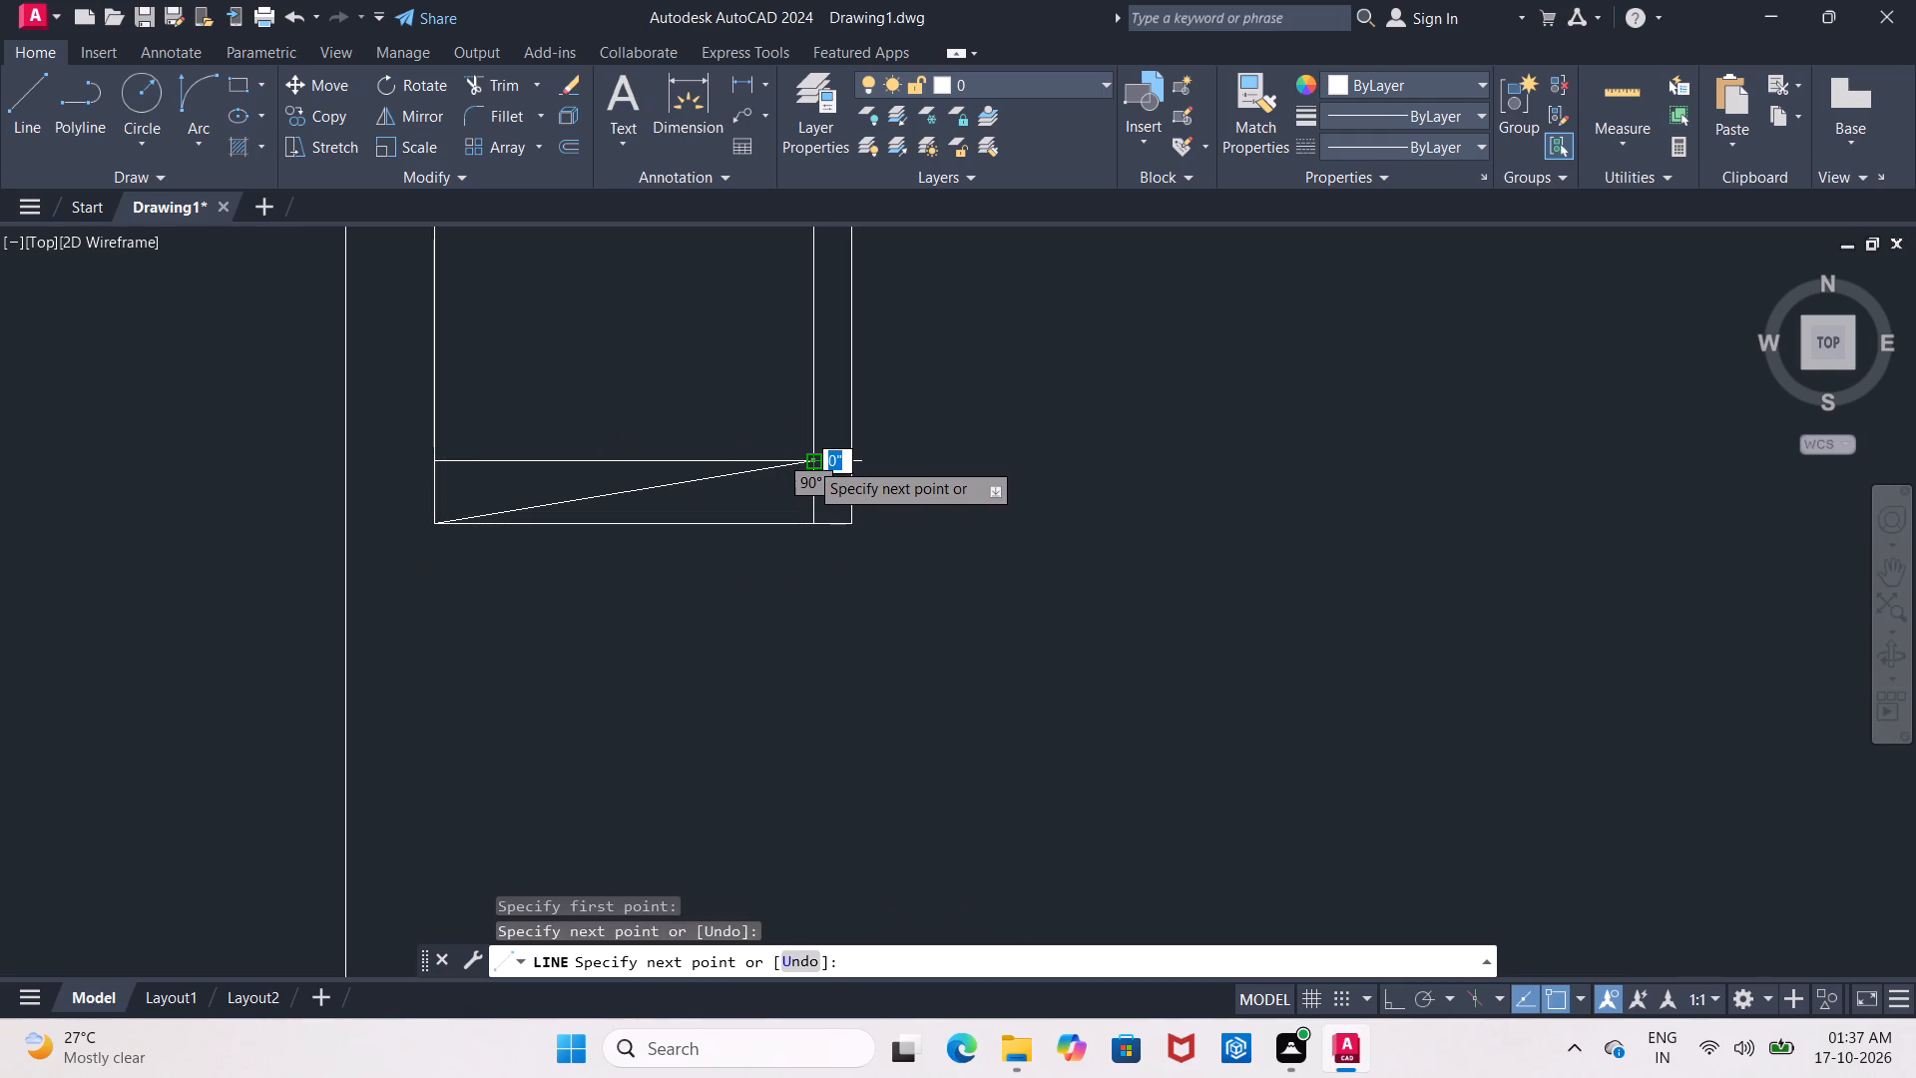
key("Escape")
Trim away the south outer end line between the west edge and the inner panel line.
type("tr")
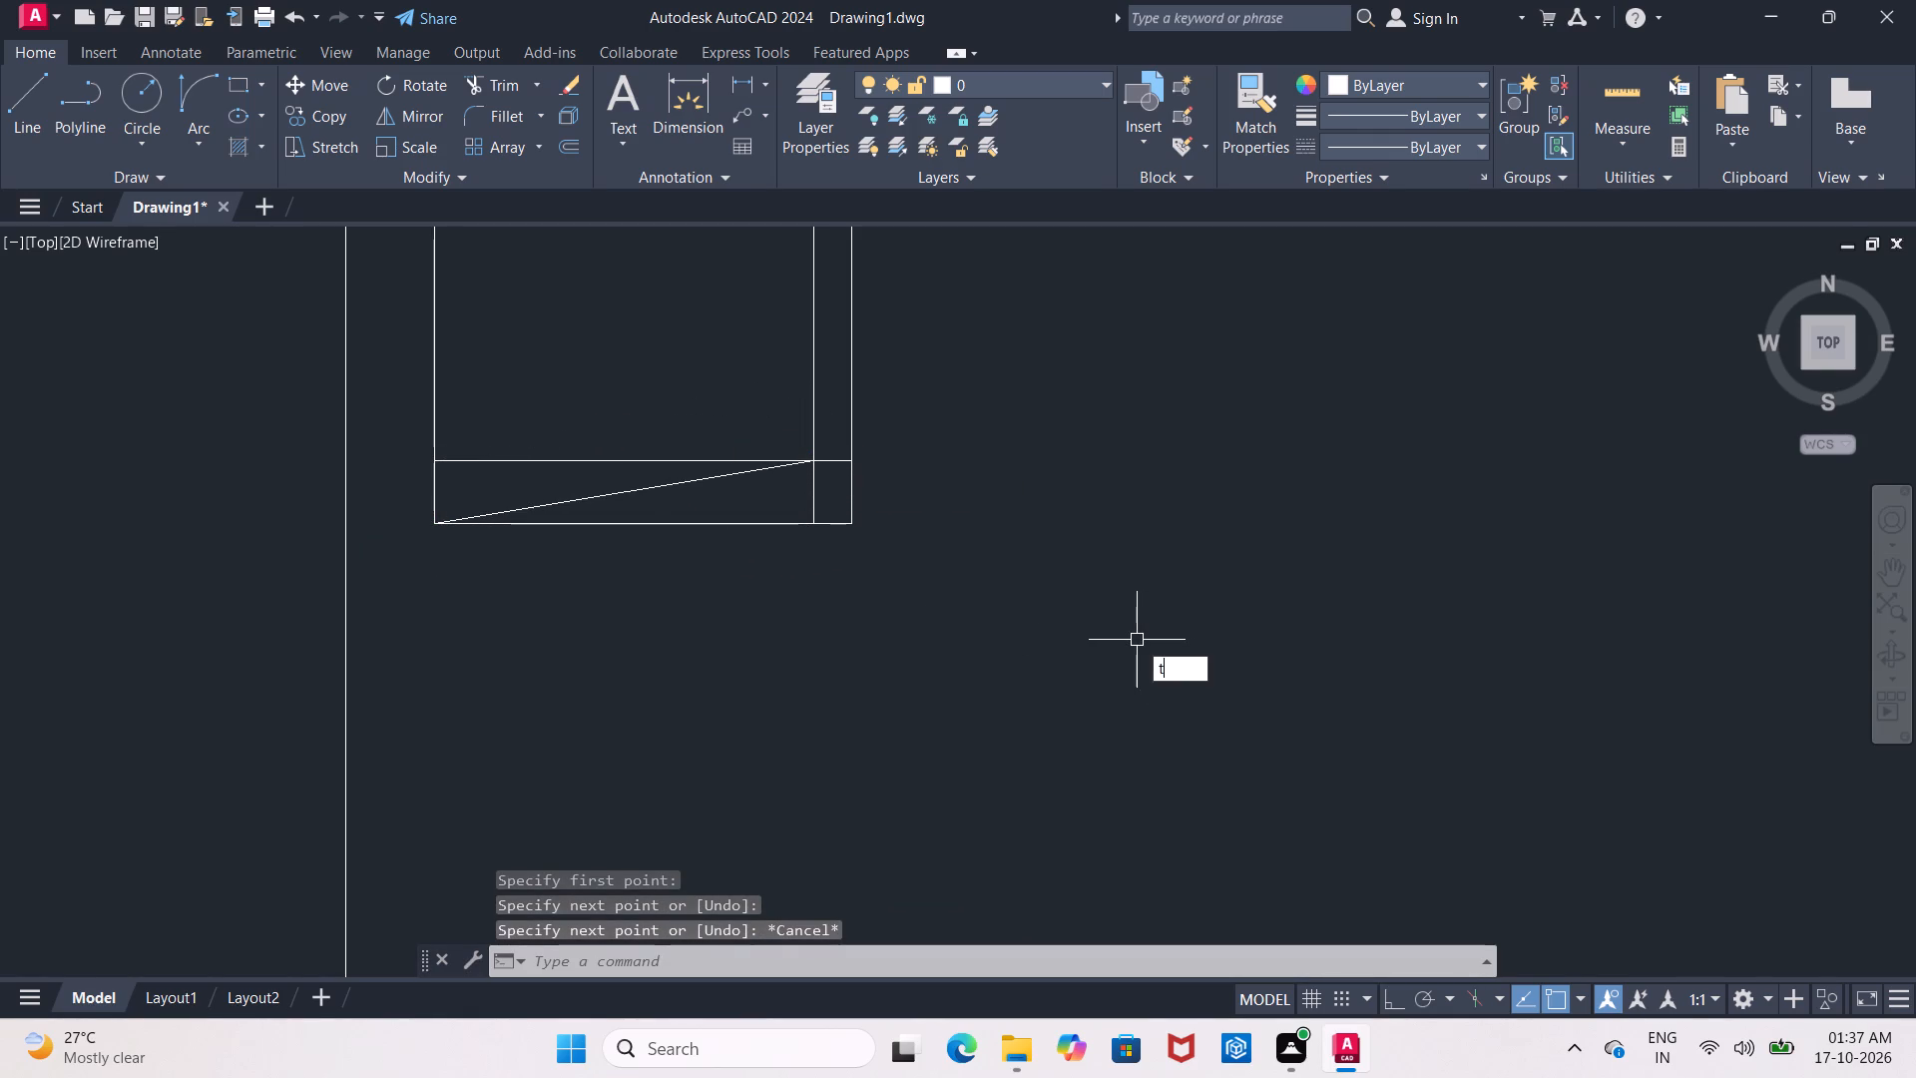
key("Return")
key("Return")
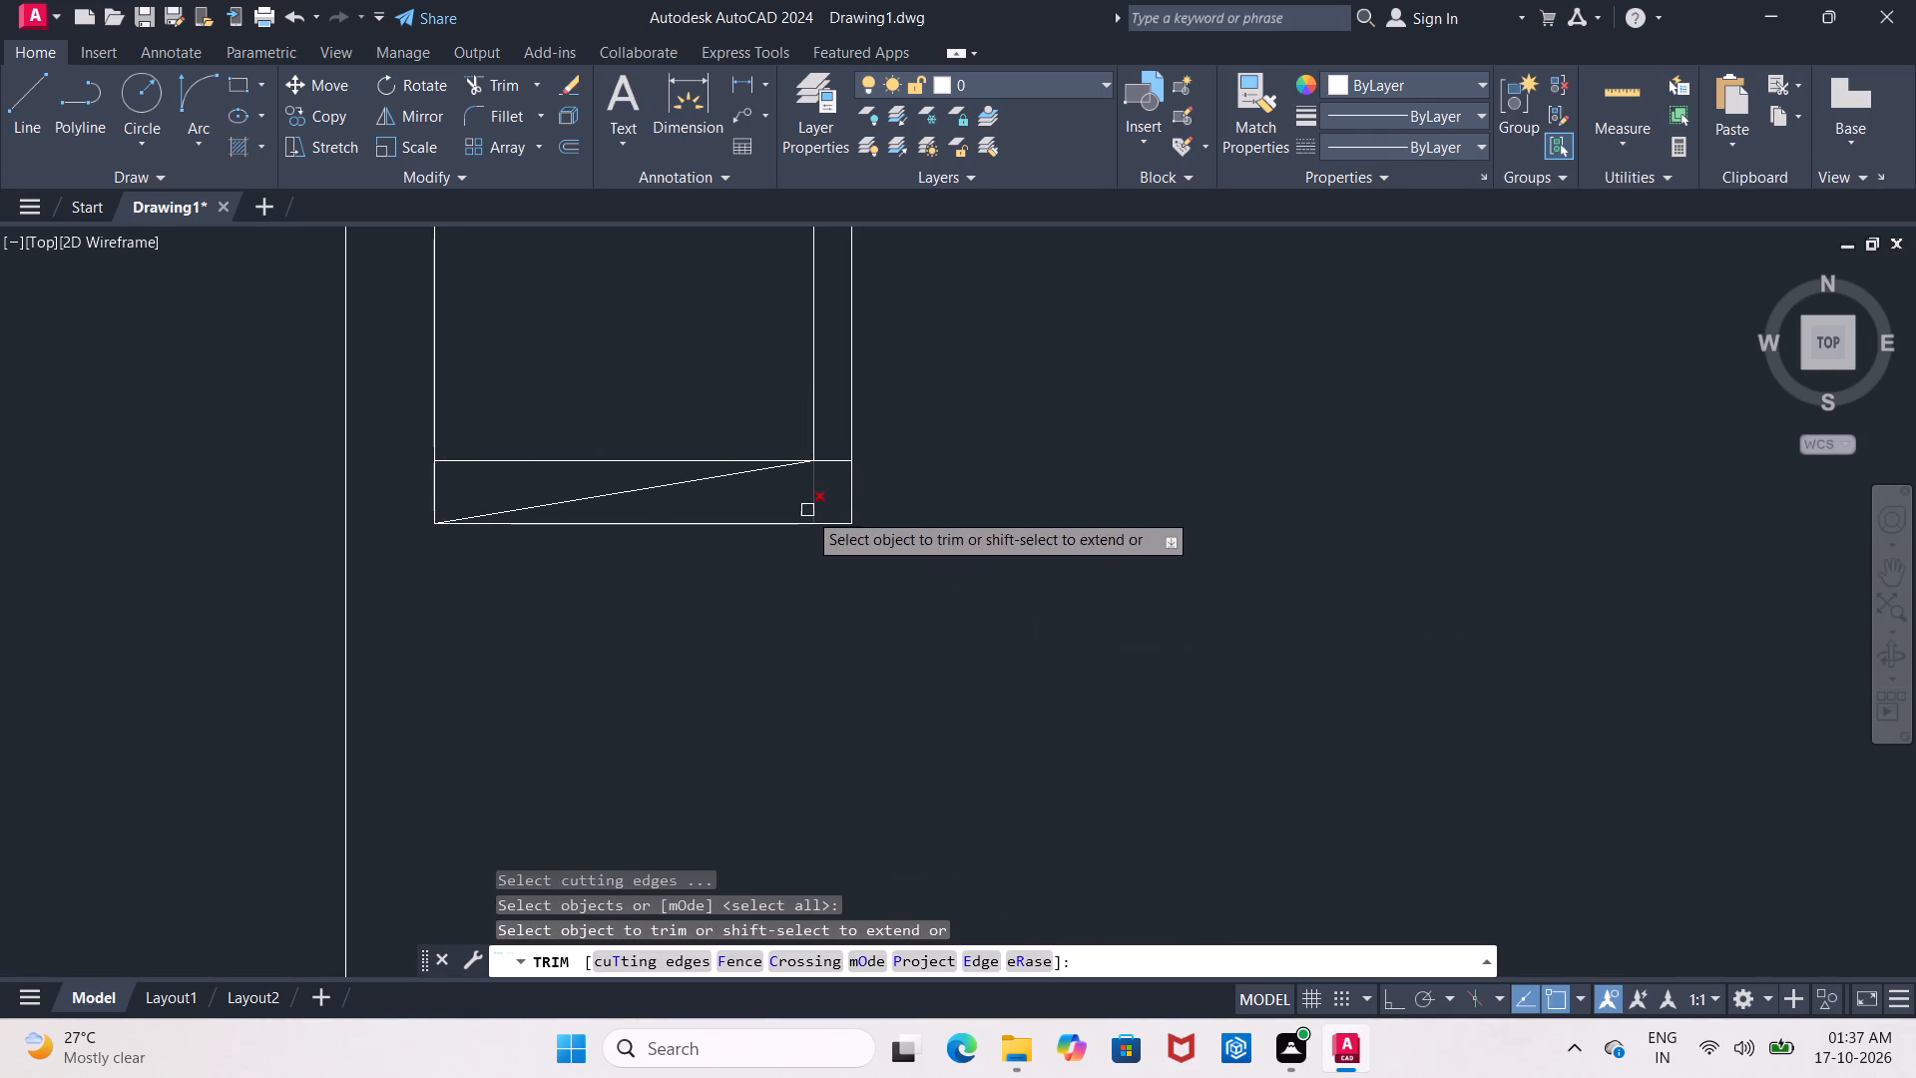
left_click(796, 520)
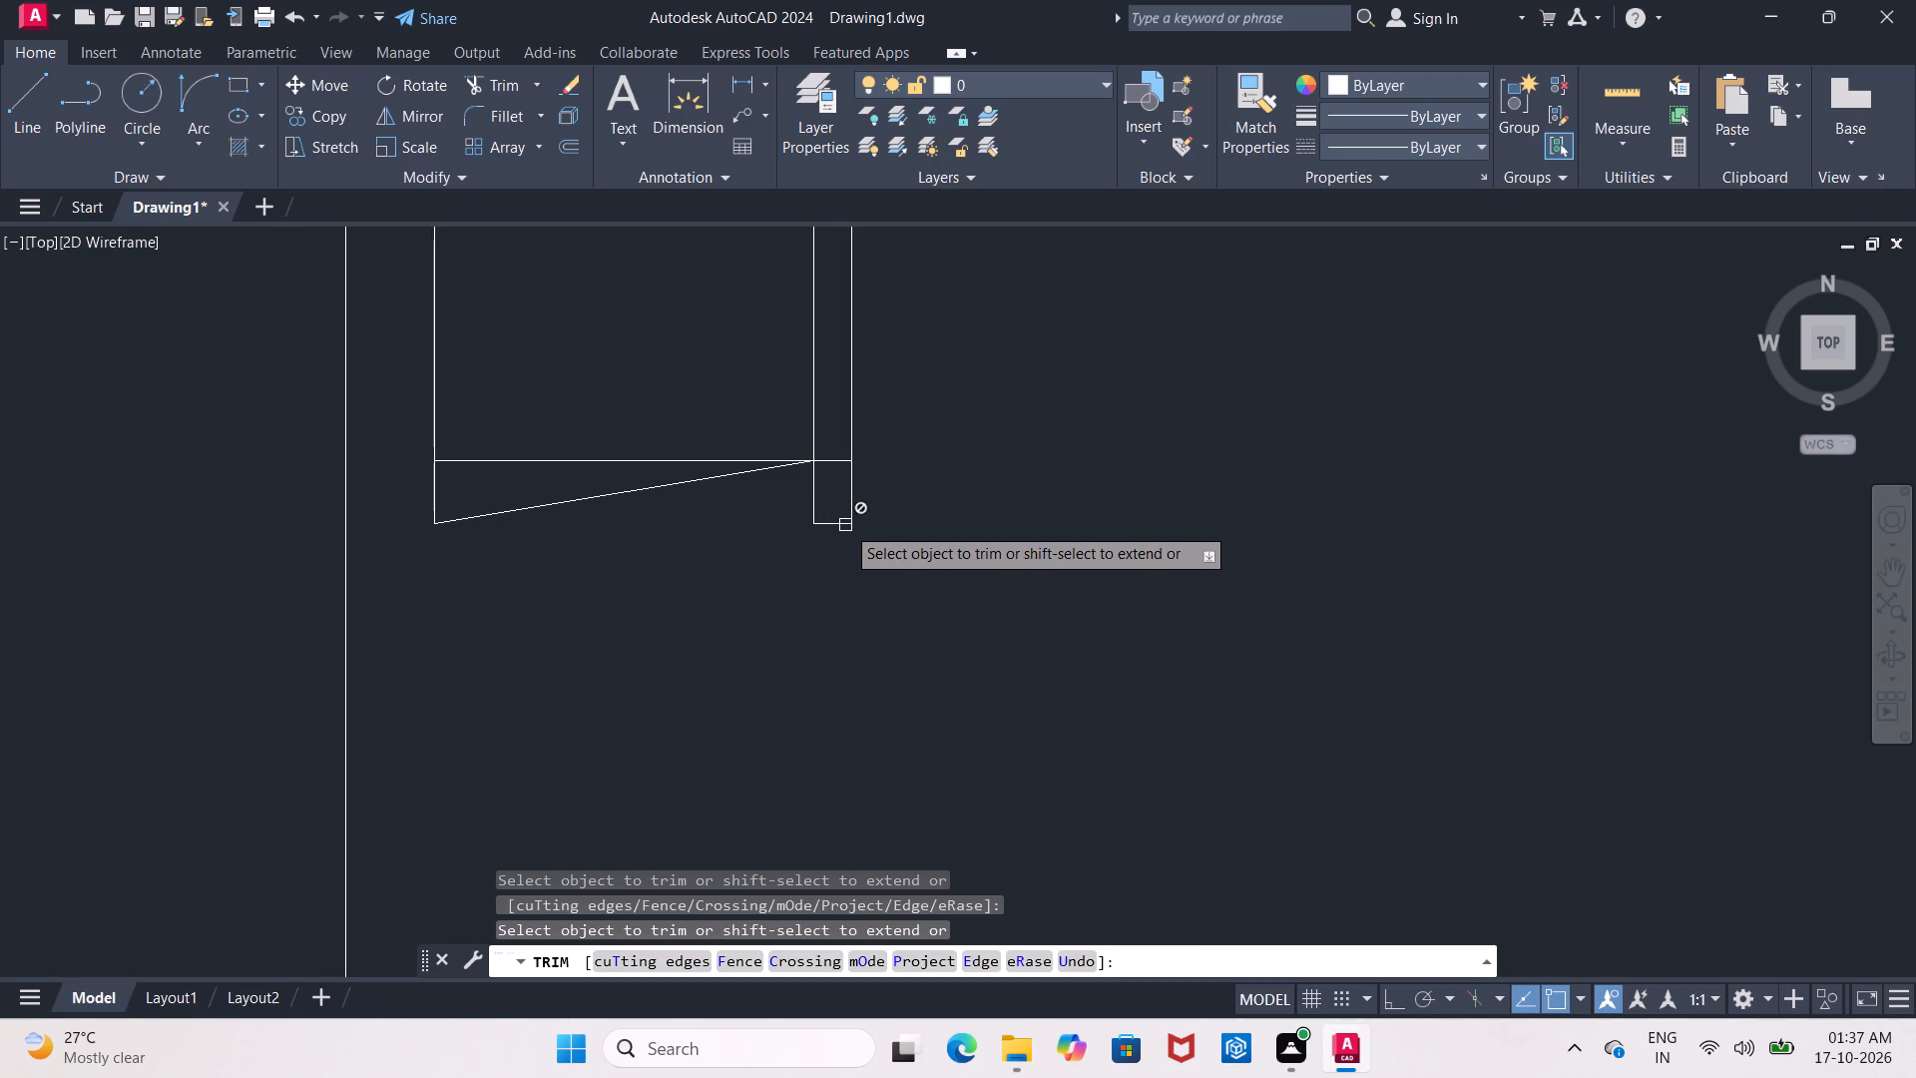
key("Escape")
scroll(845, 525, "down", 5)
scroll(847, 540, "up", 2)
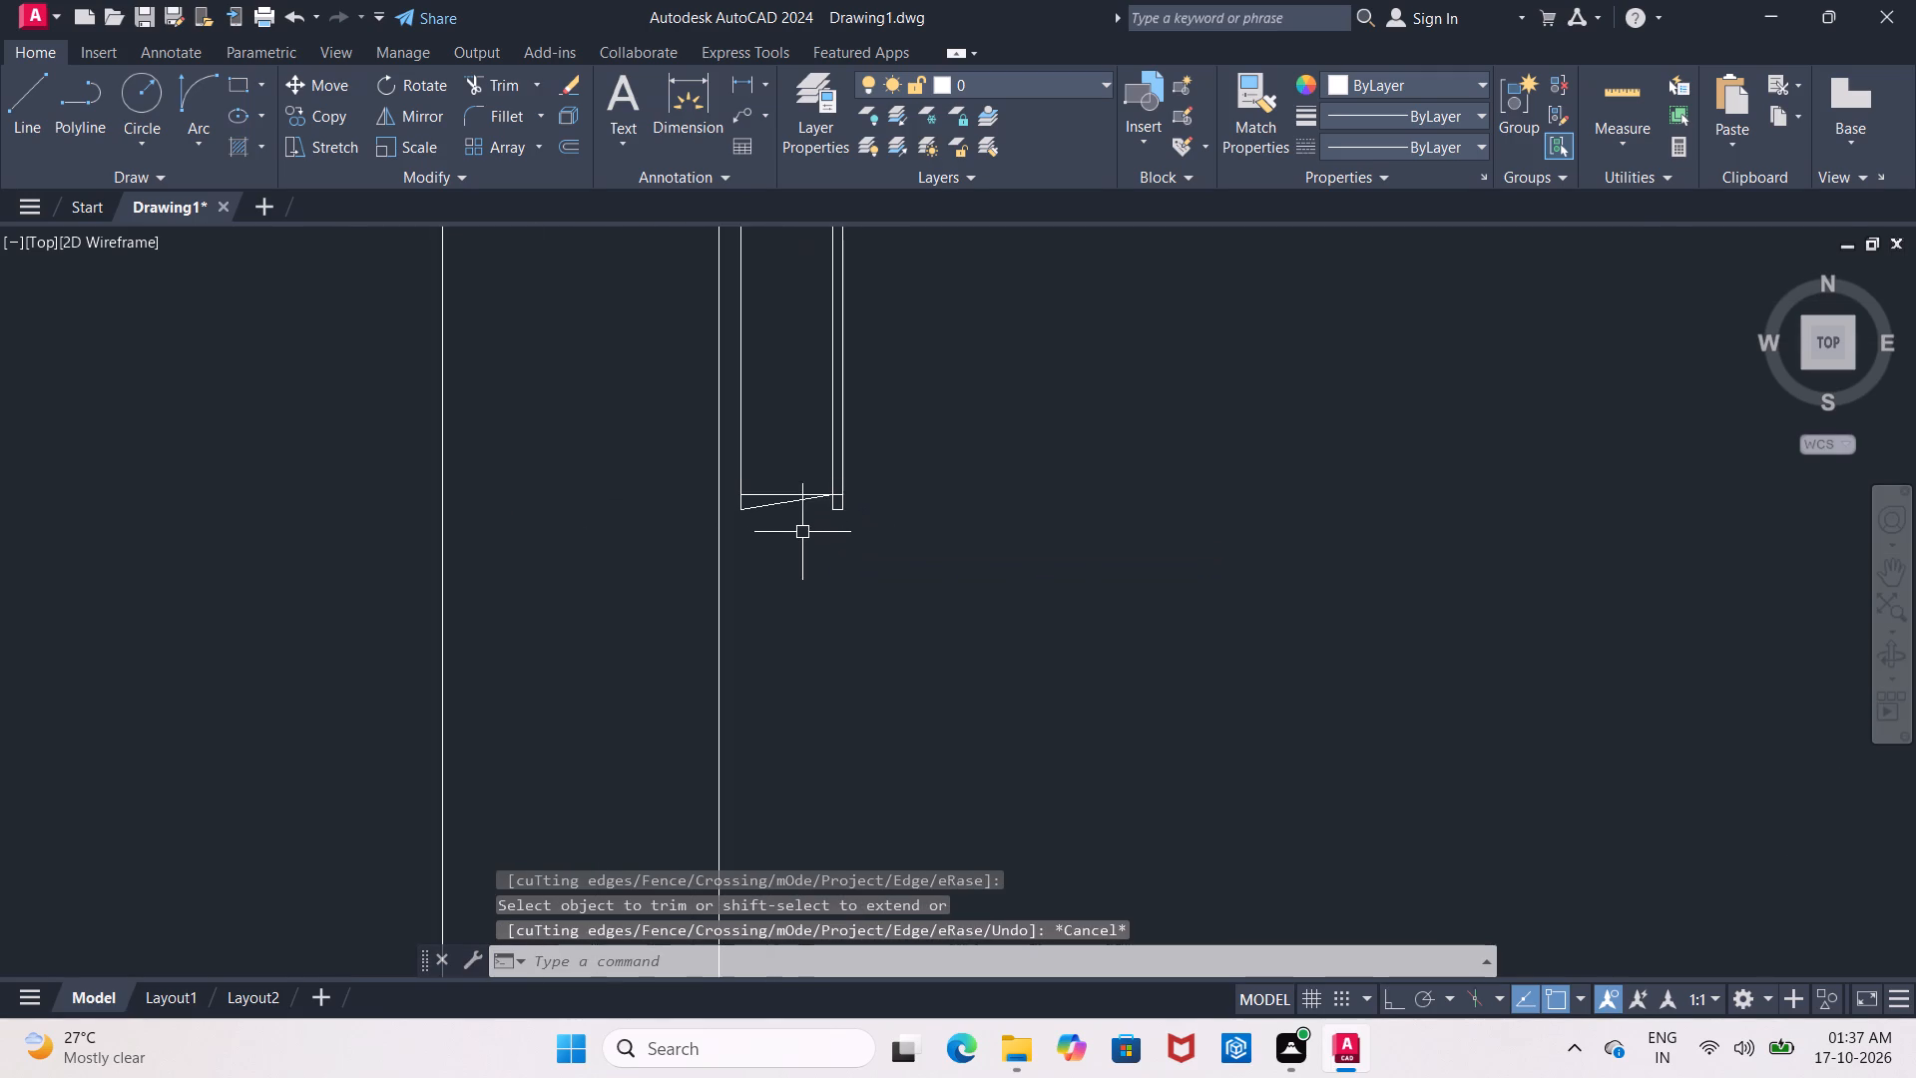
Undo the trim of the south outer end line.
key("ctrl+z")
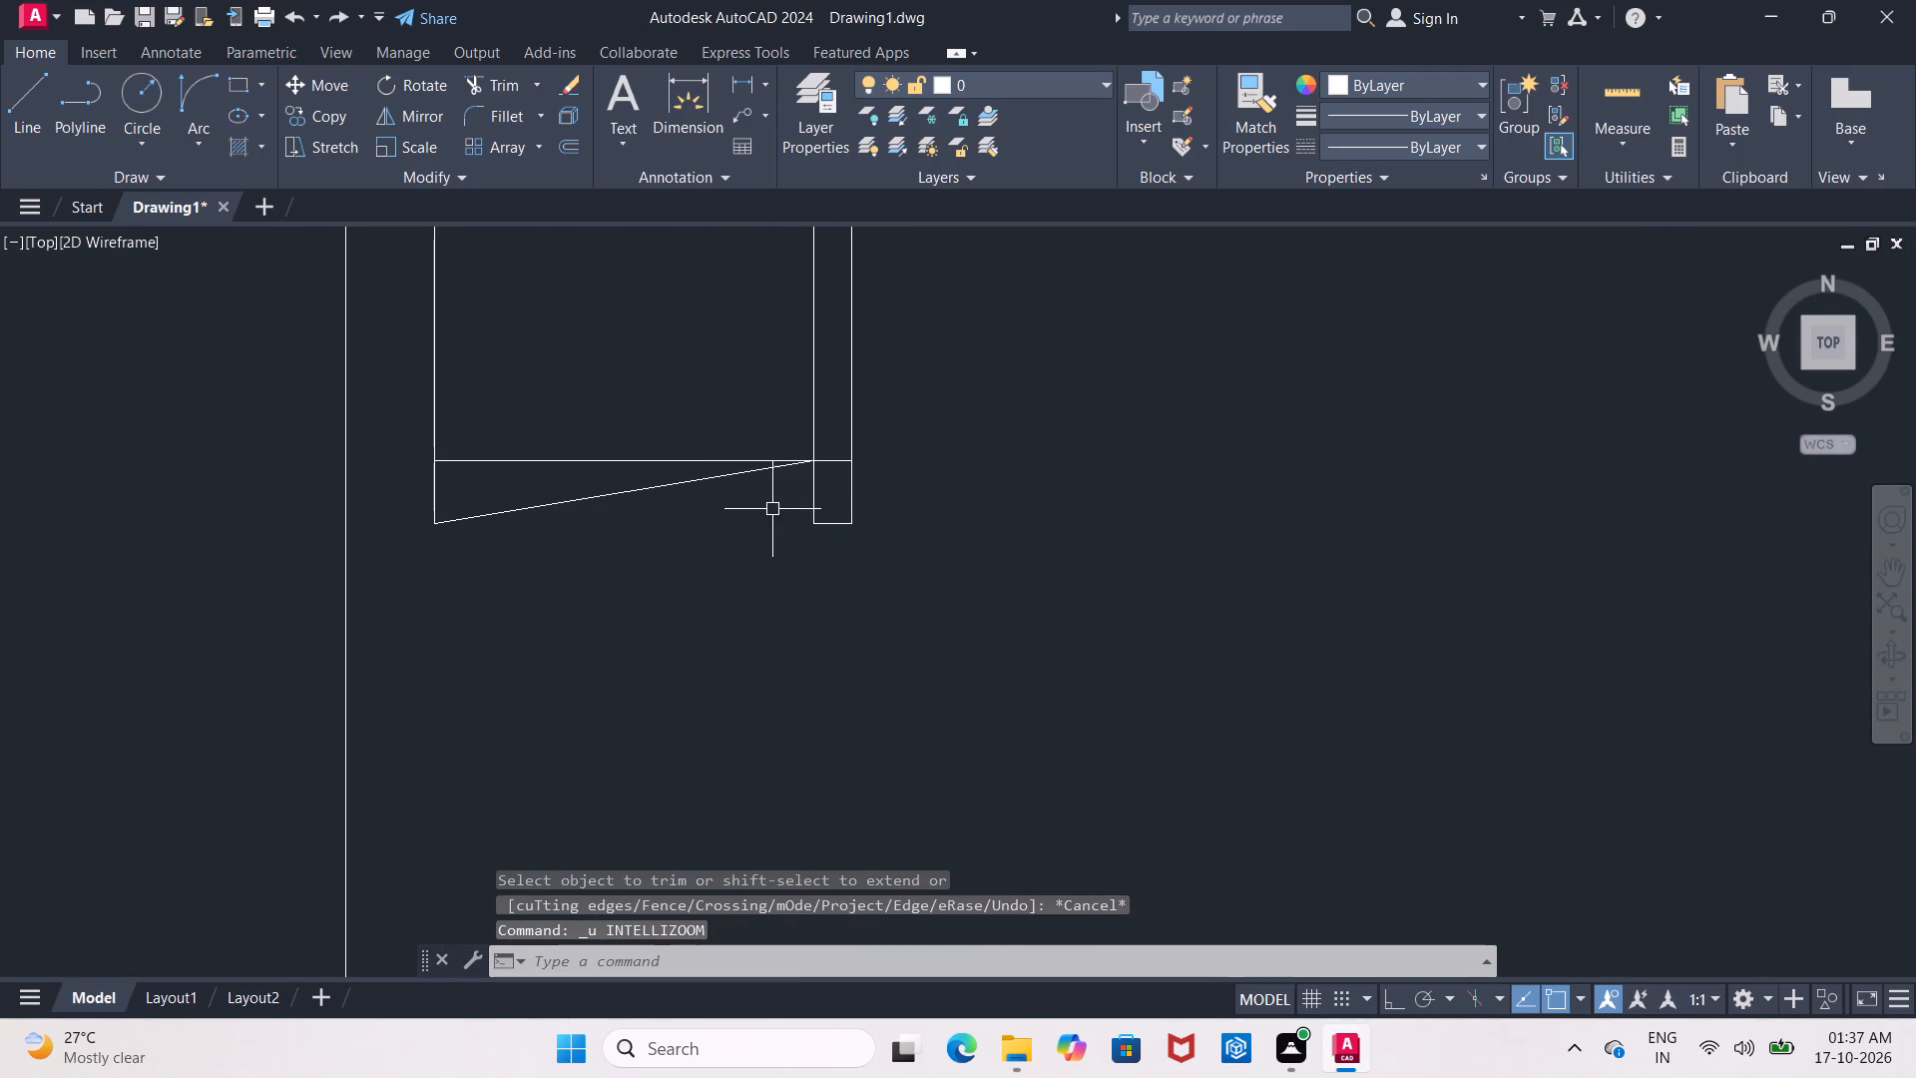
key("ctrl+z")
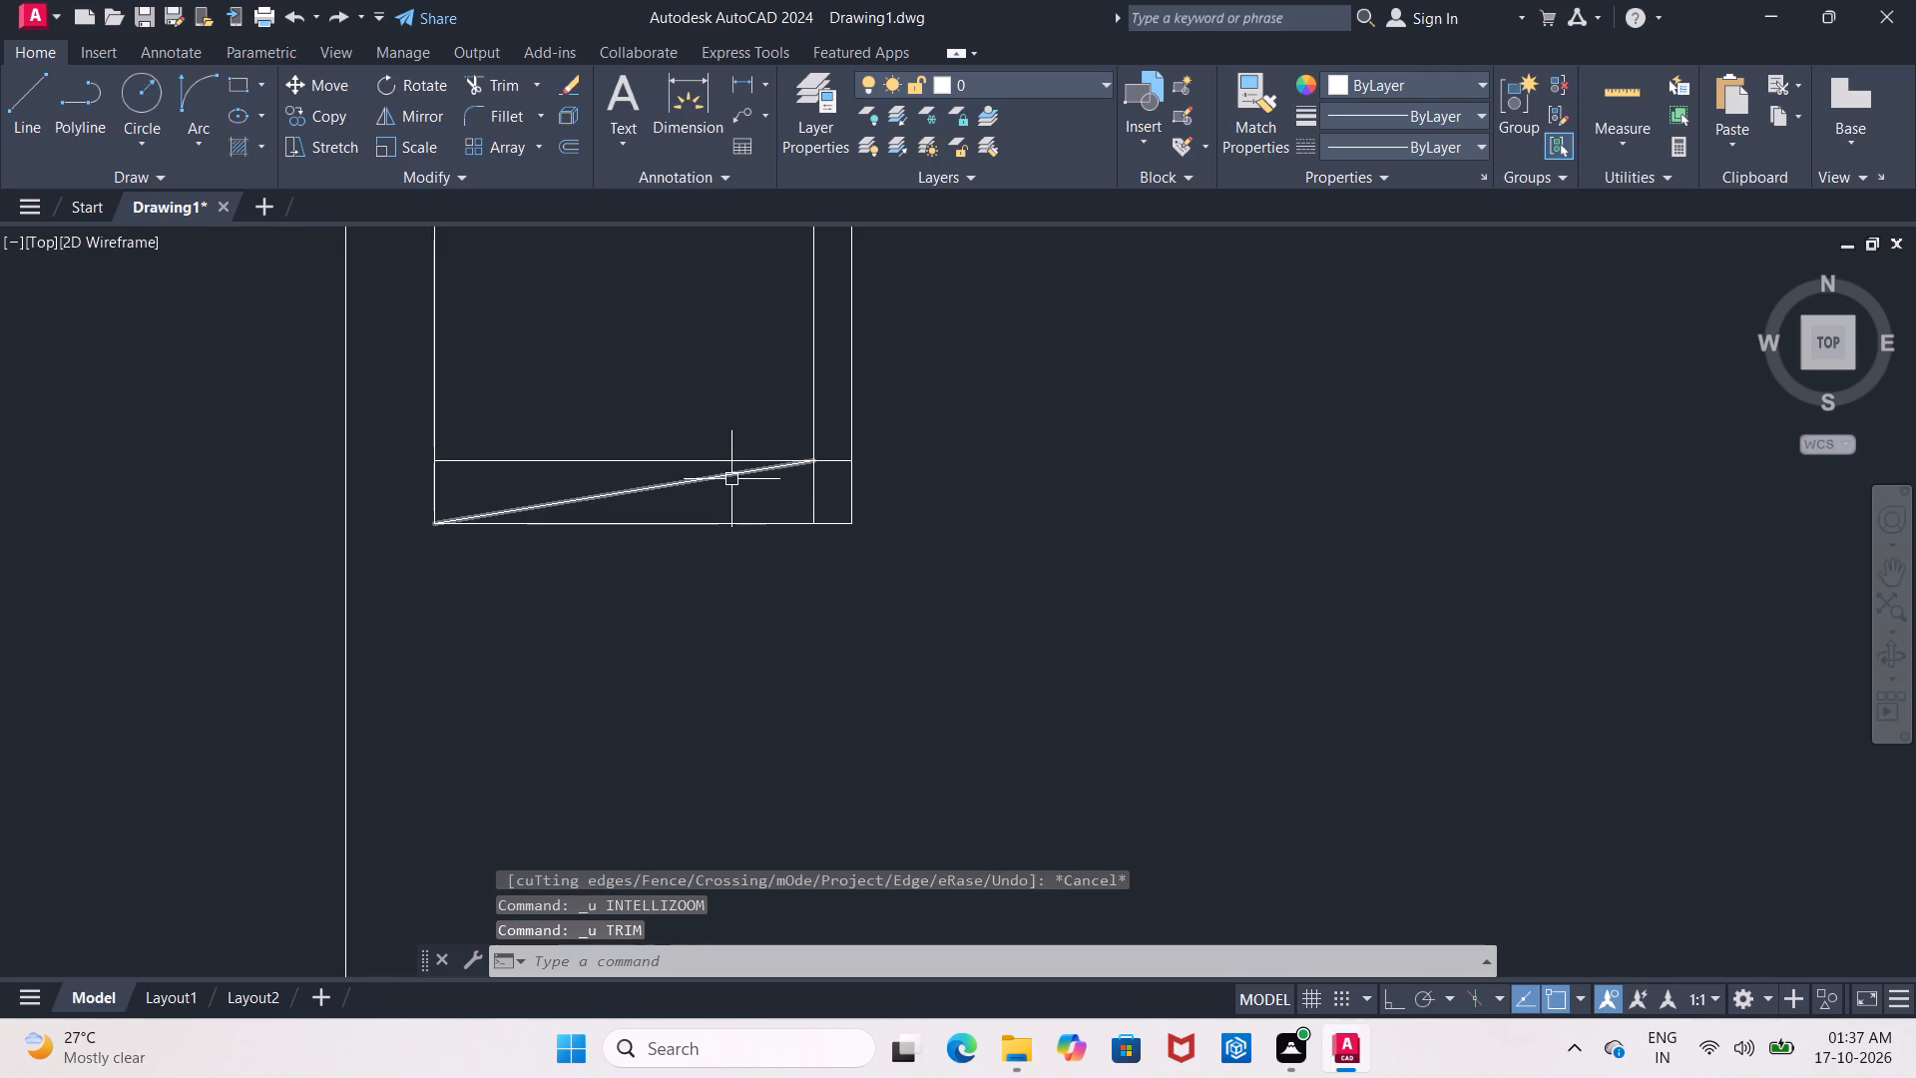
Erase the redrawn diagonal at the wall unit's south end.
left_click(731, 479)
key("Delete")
Copy the diagonal at the wall unit's north end straight down 1'-11 1/2" to its south end, with Ortho on.
scroll(738, 485, "down", 5)
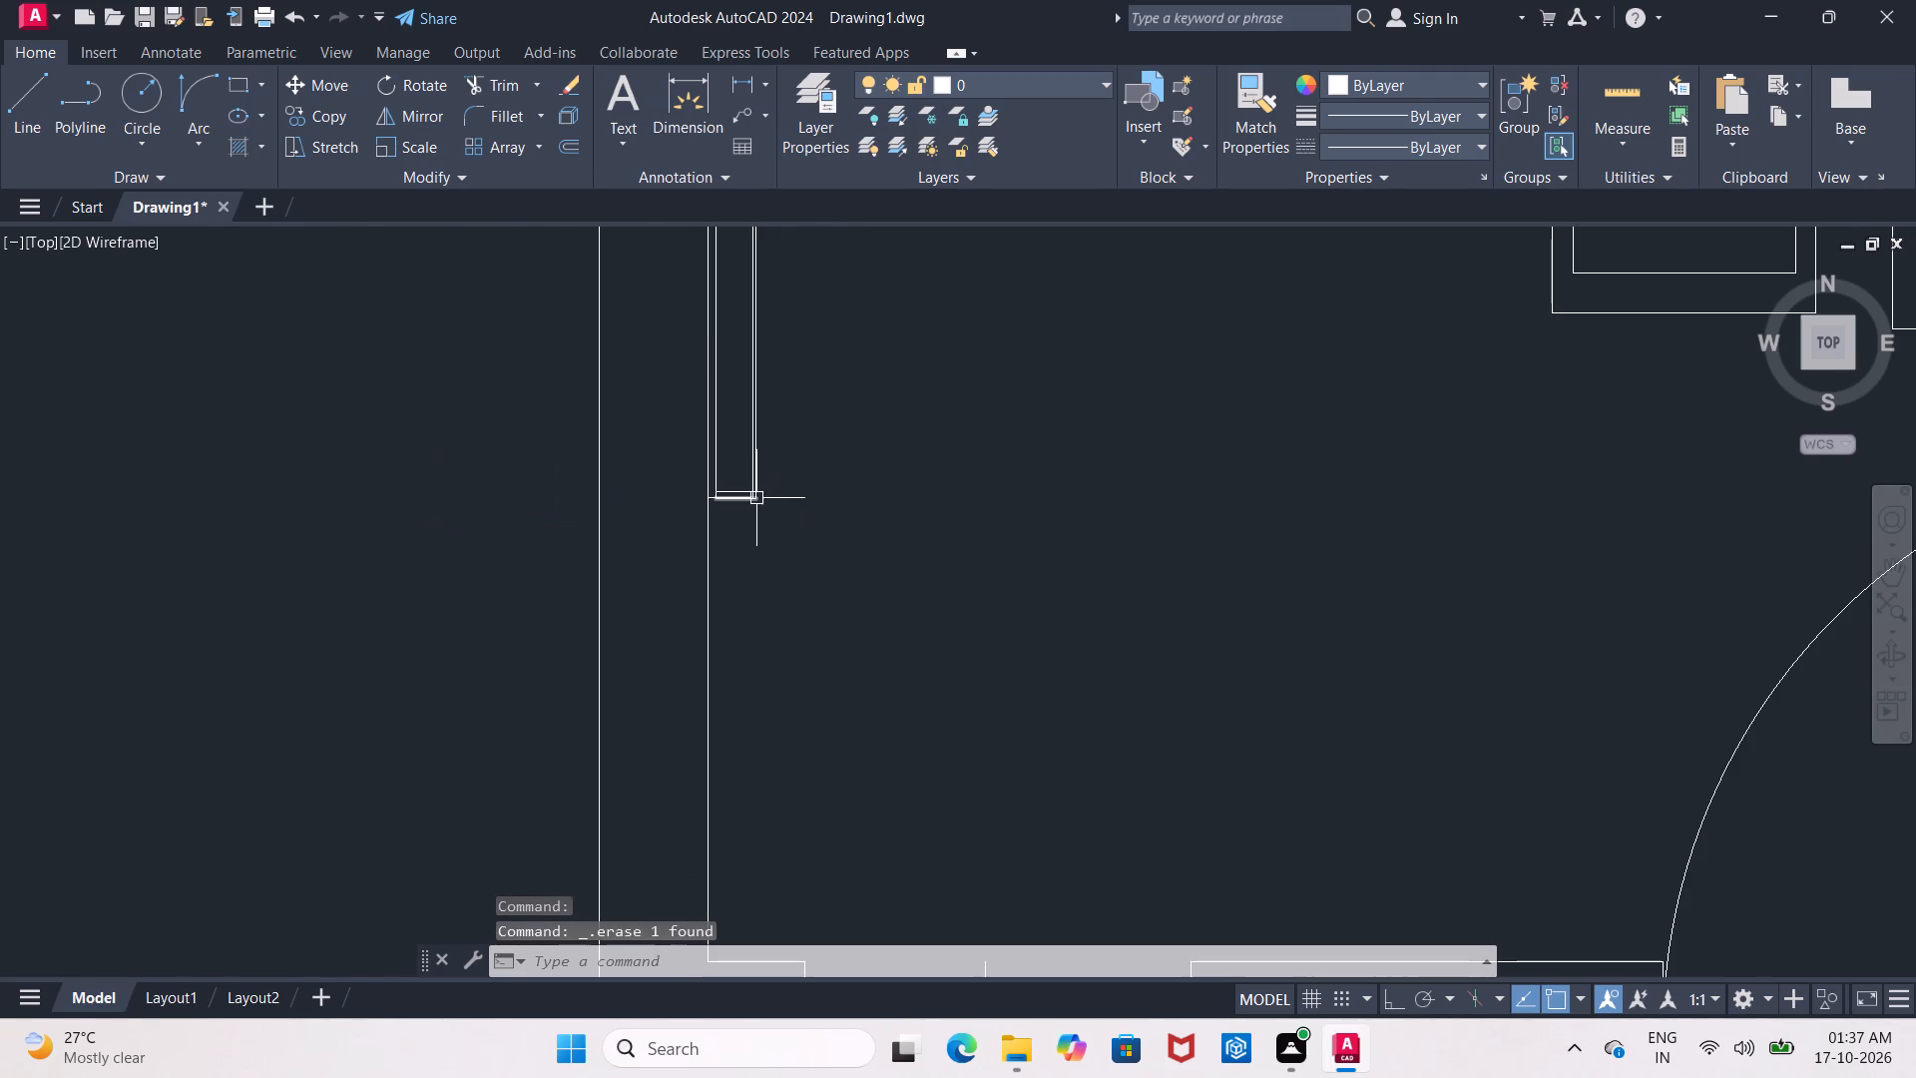
scroll(722, 336, "down", 1)
middle_click_drag(722, 336, 754, 585)
scroll(746, 418, "up", 3)
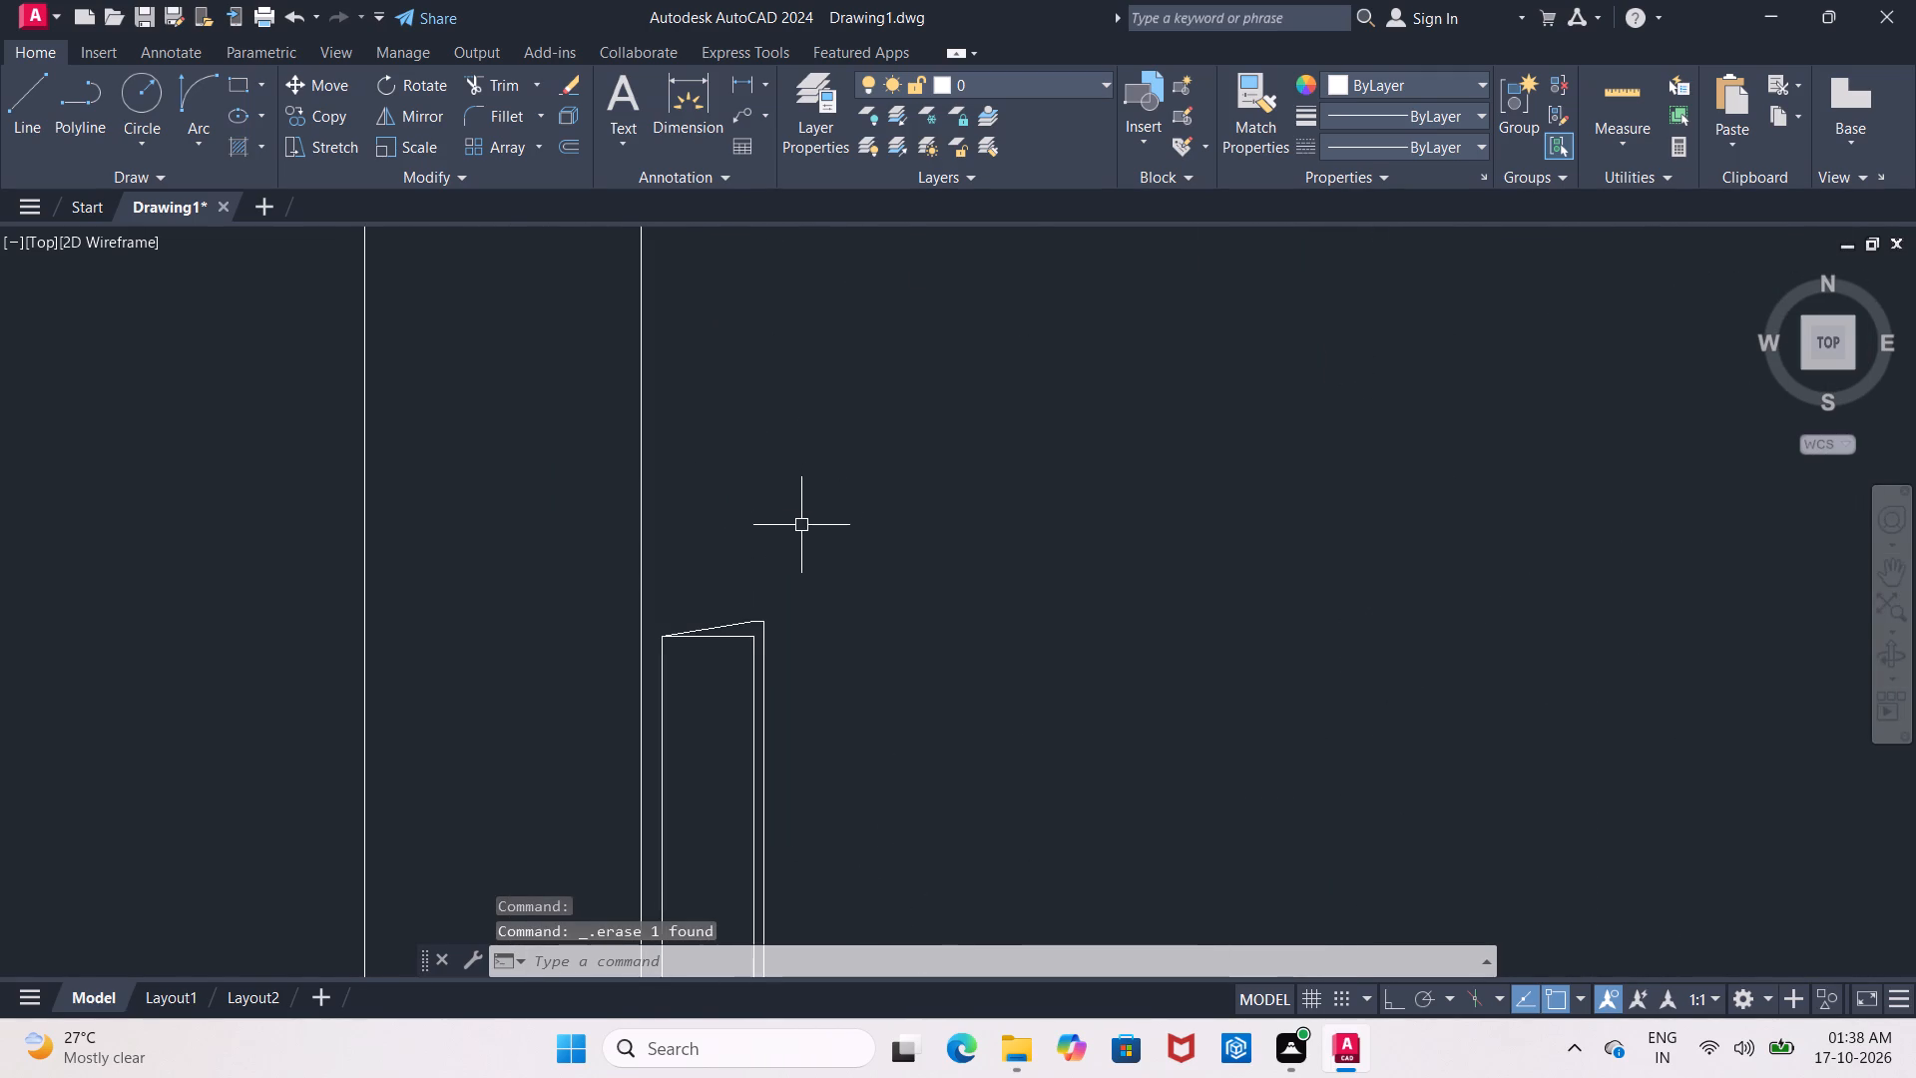
middle_click_drag(800, 526, 798, 330)
left_click(739, 430)
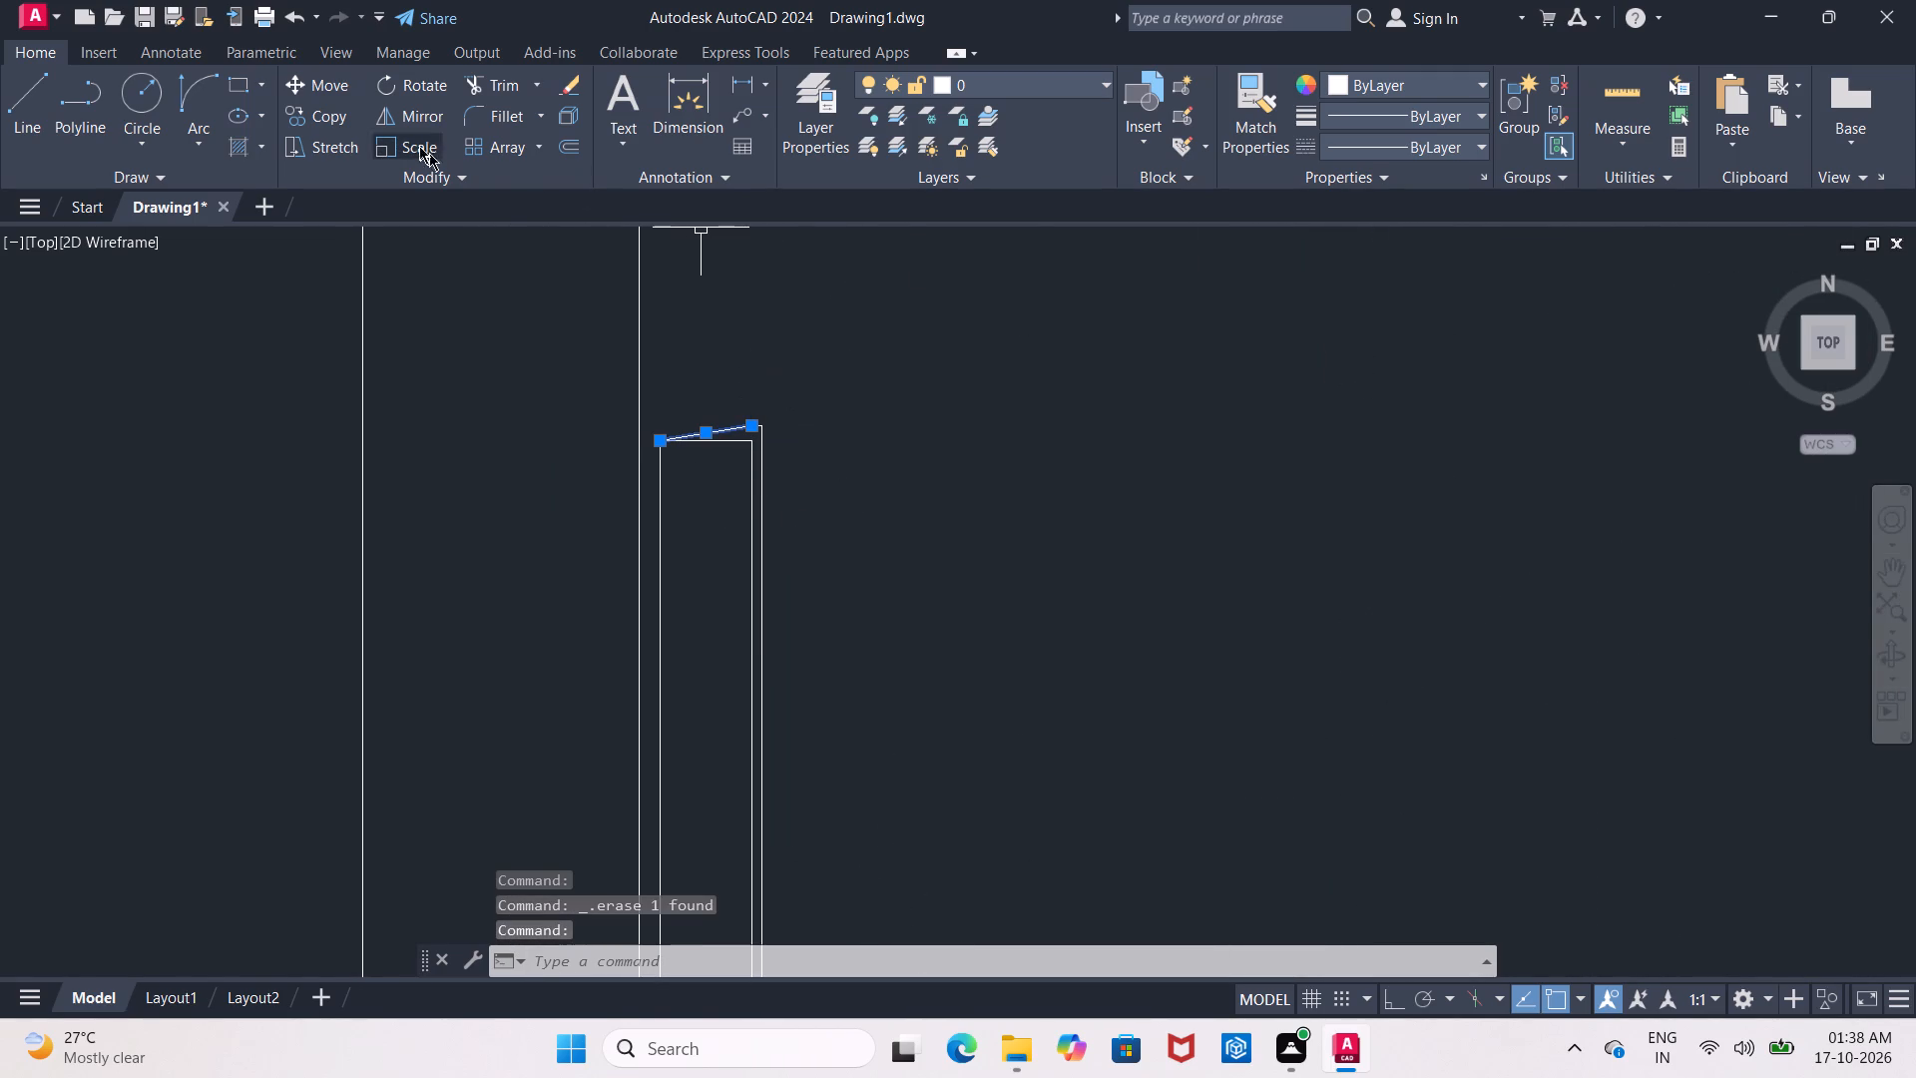
left_click(326, 123)
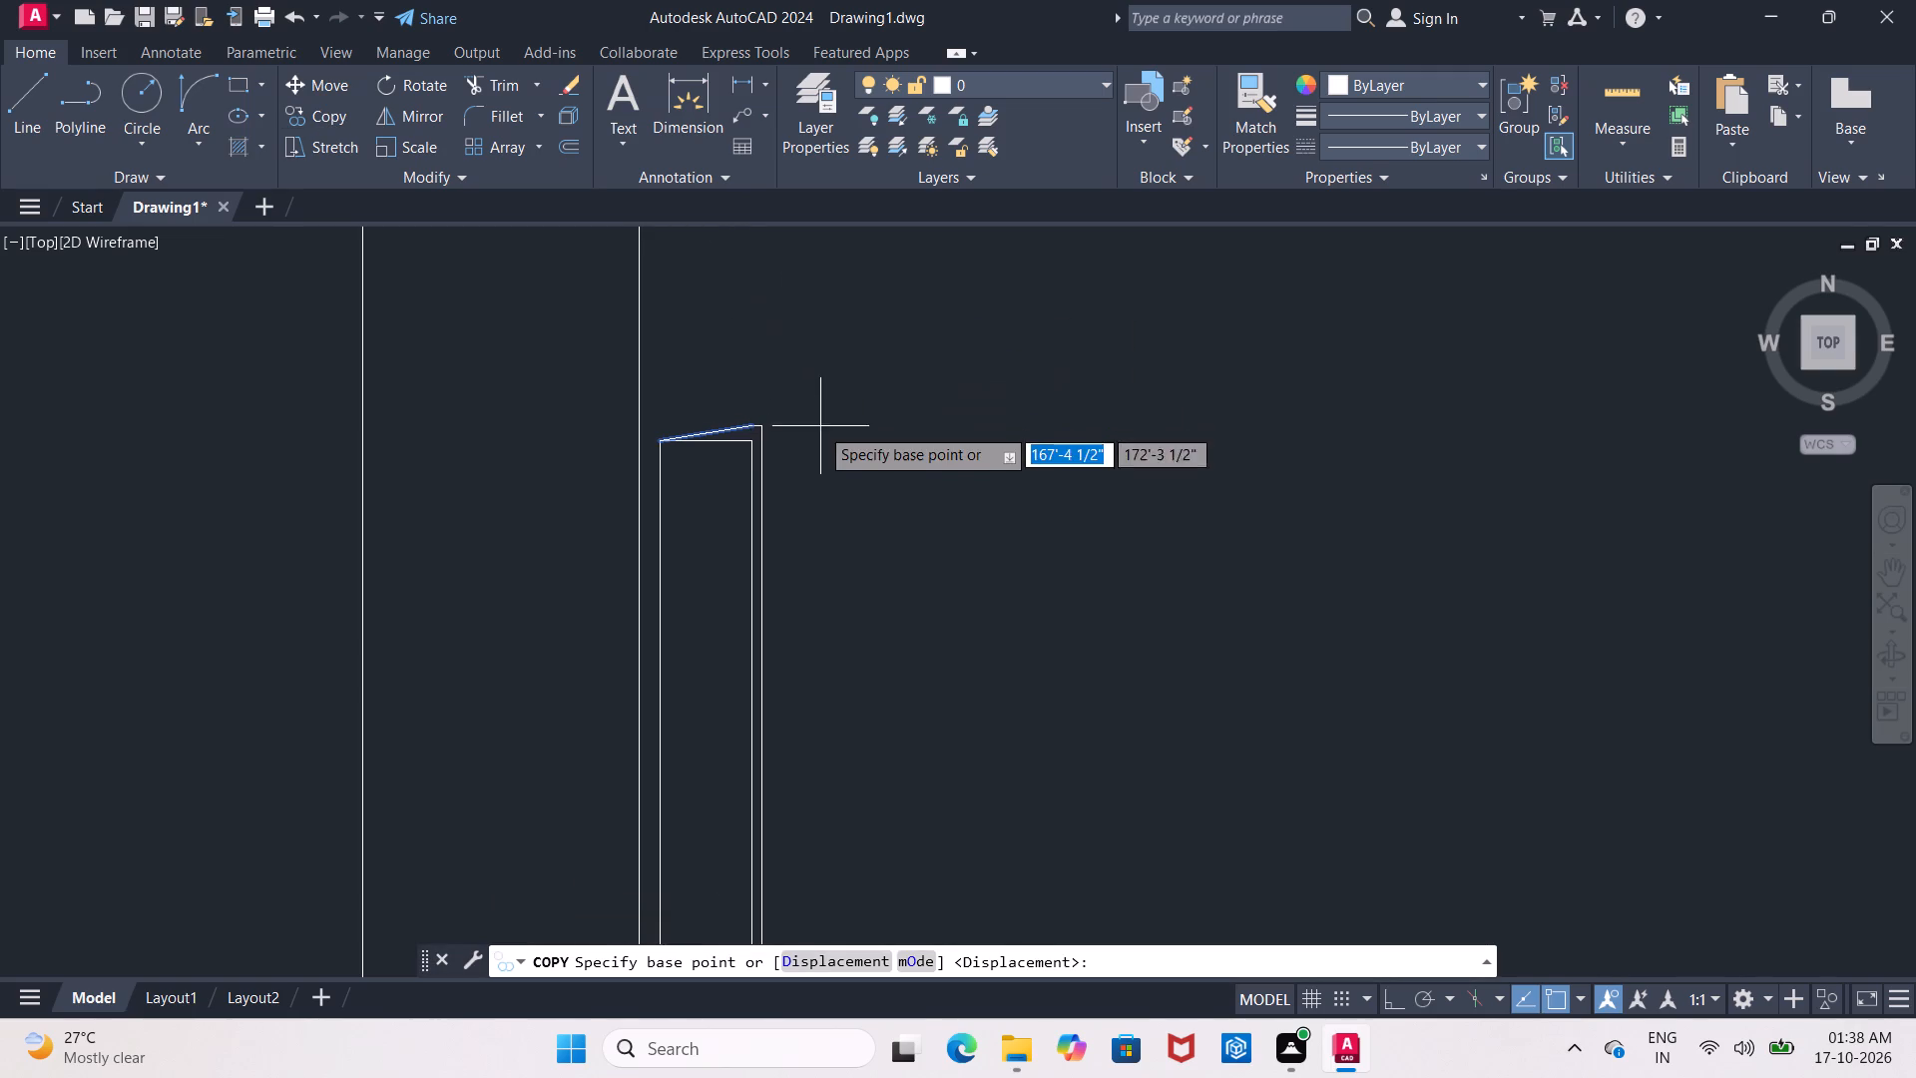
left_click(1393, 1010)
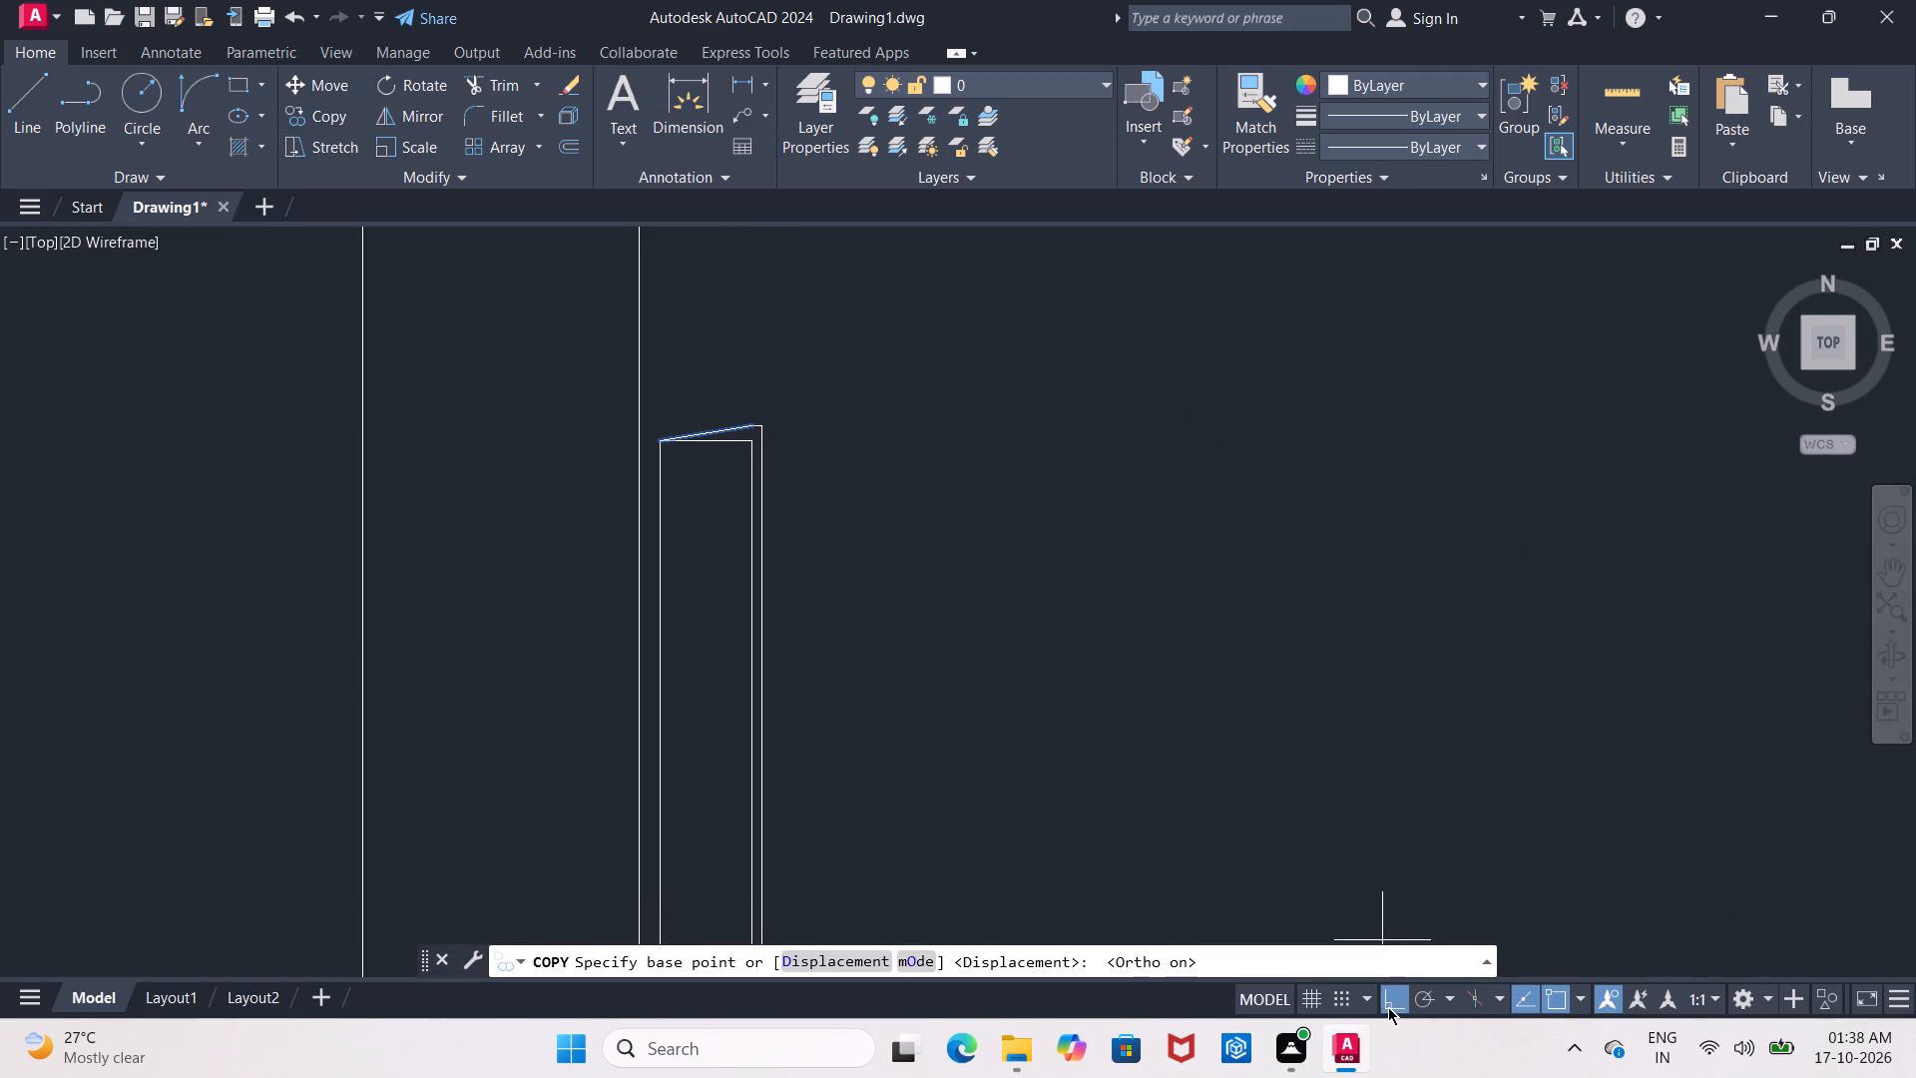
middle_click_drag(1066, 805, 1084, 650)
left_click(672, 290)
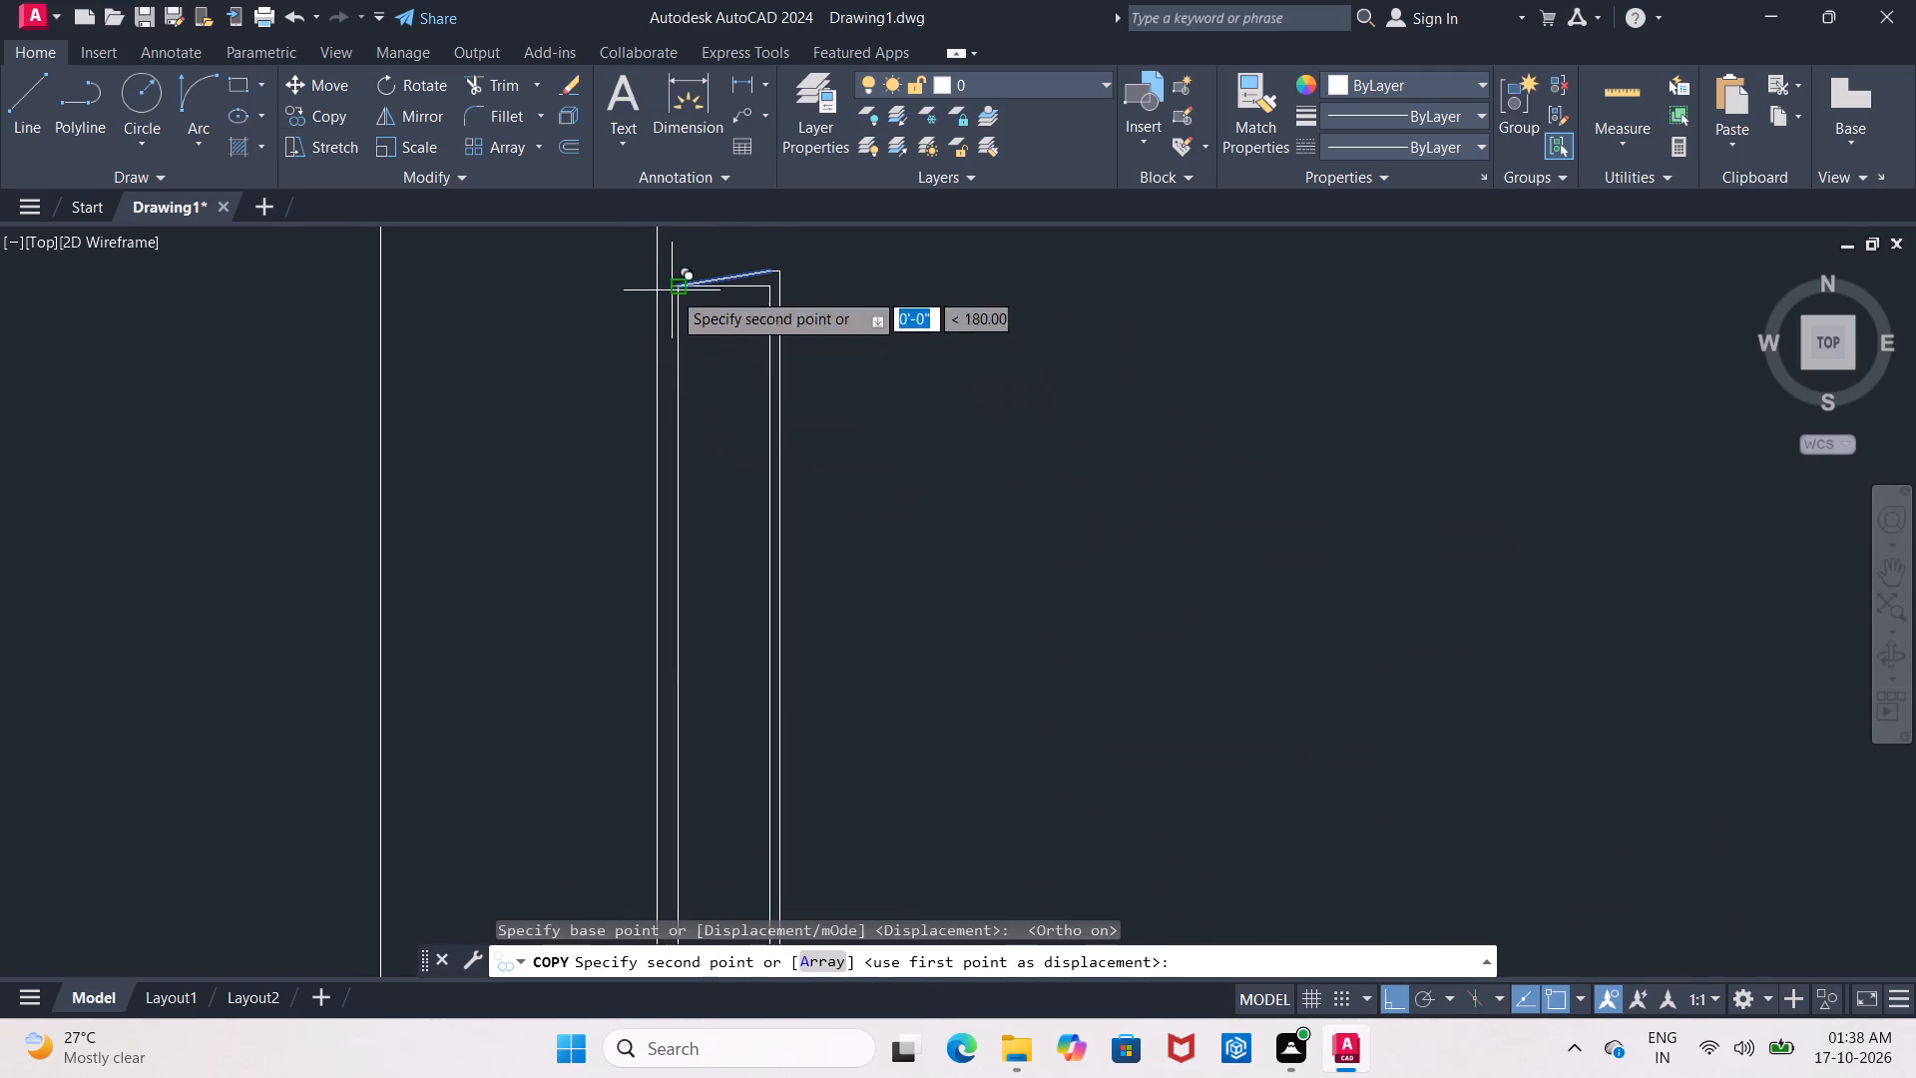
middle_click_drag(736, 667, 756, 403)
scroll(784, 456, "down", 2)
scroll(812, 581, "up", 2)
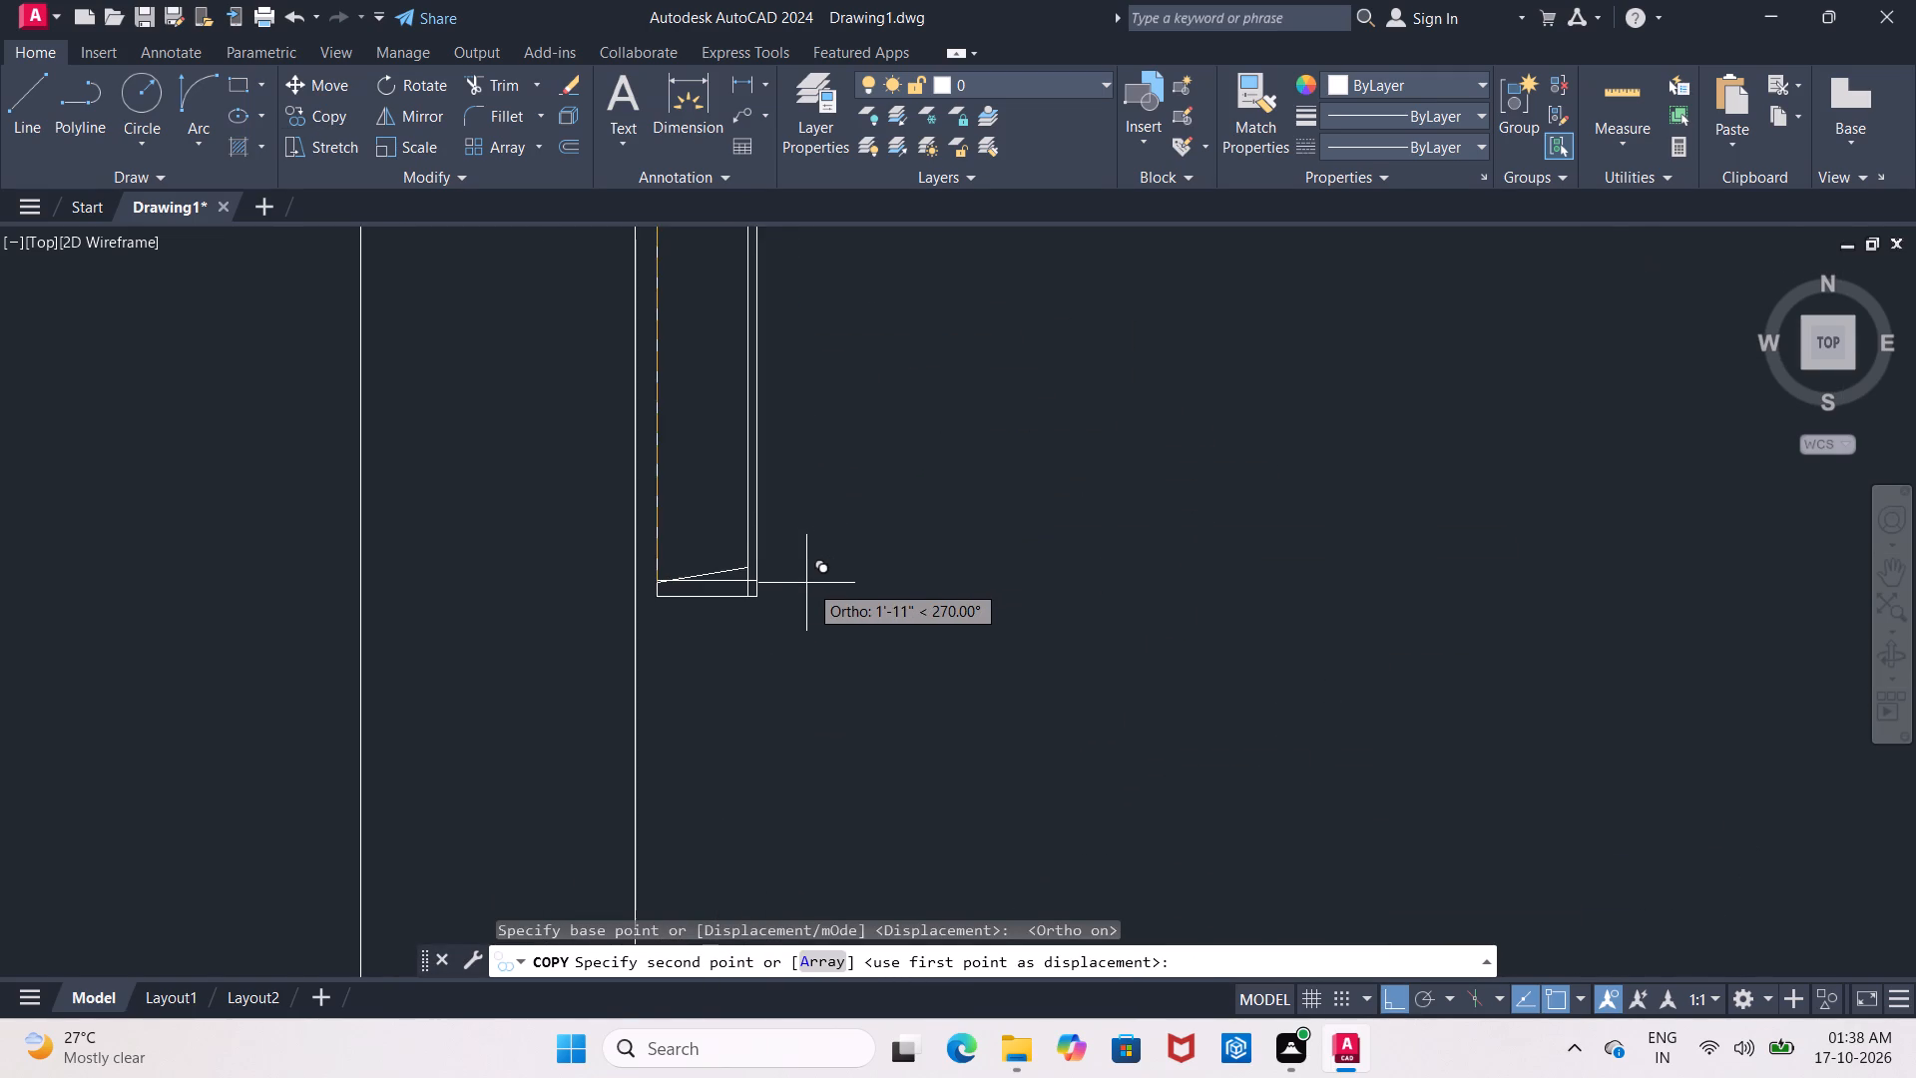
scroll(805, 583, "up", 1)
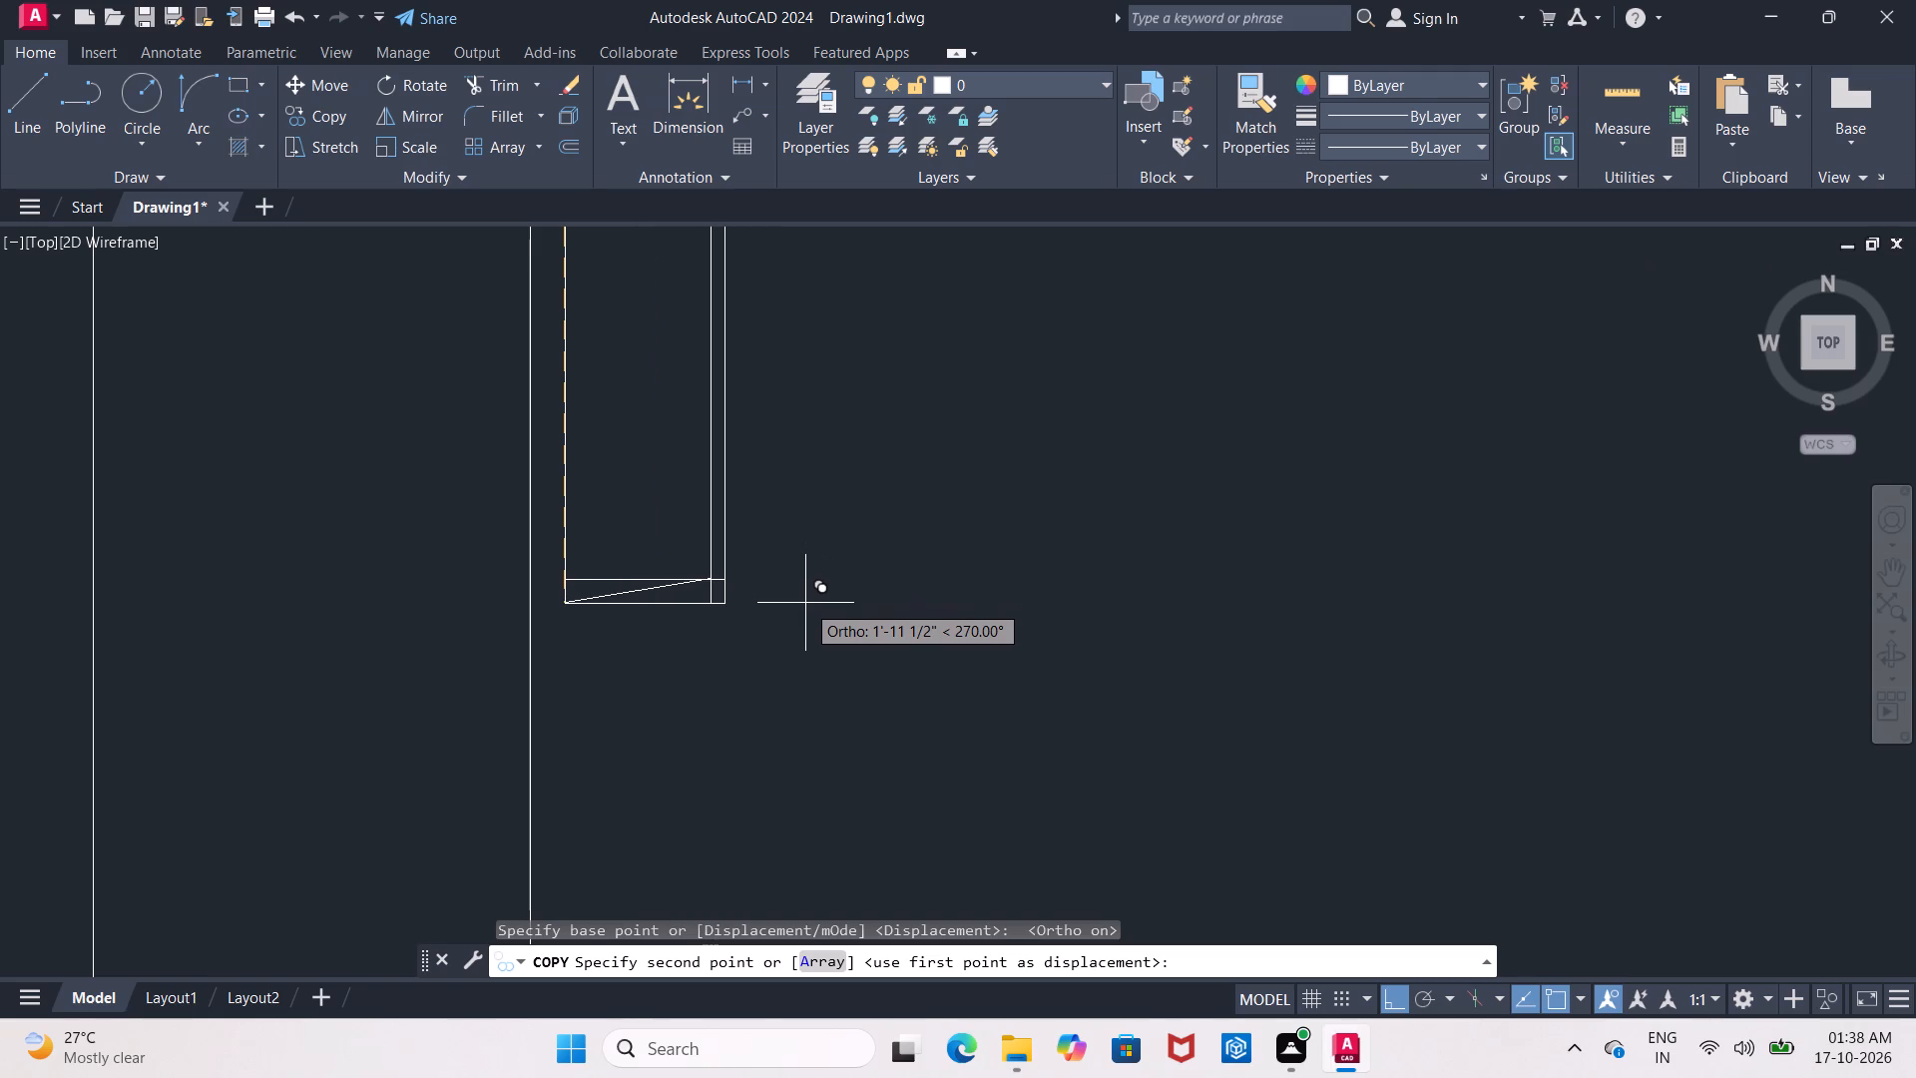
scroll(805, 603, "down", 1)
scroll(805, 603, "up", 1)
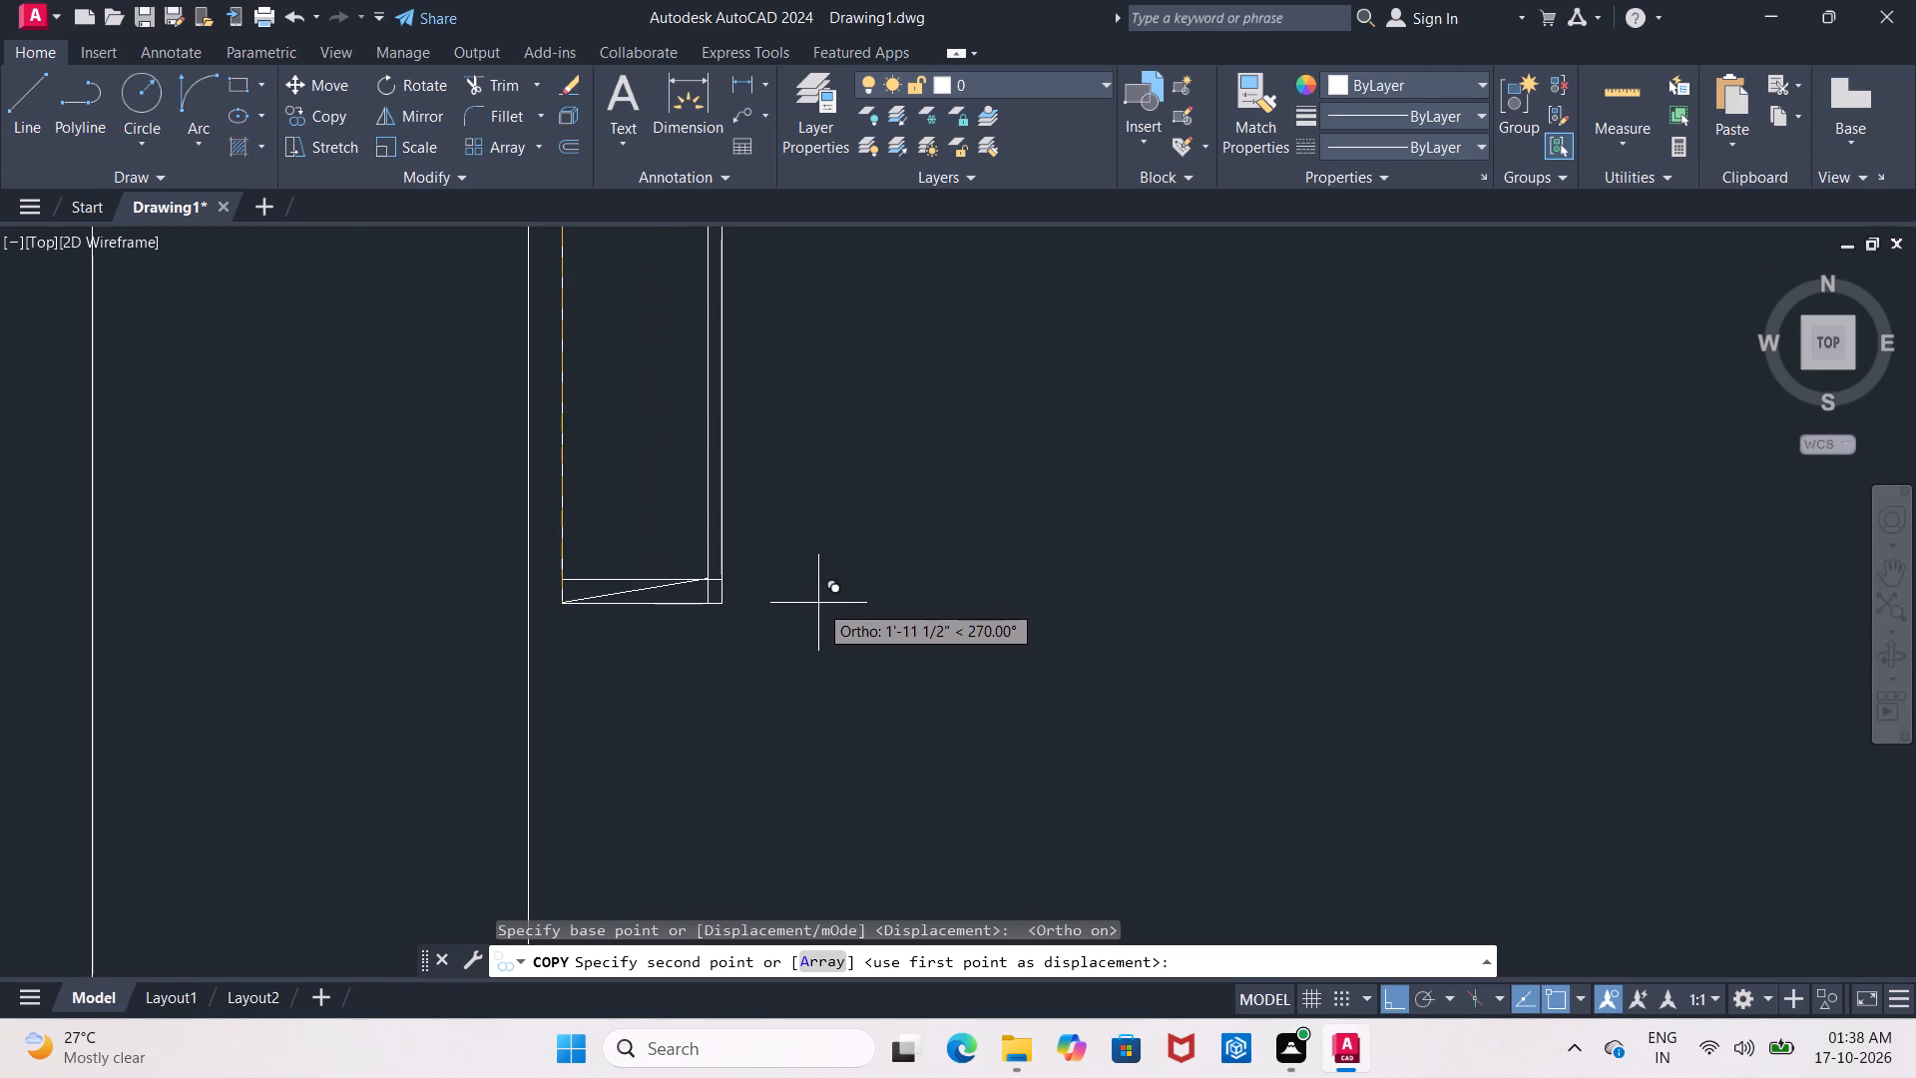
left_click(818, 603)
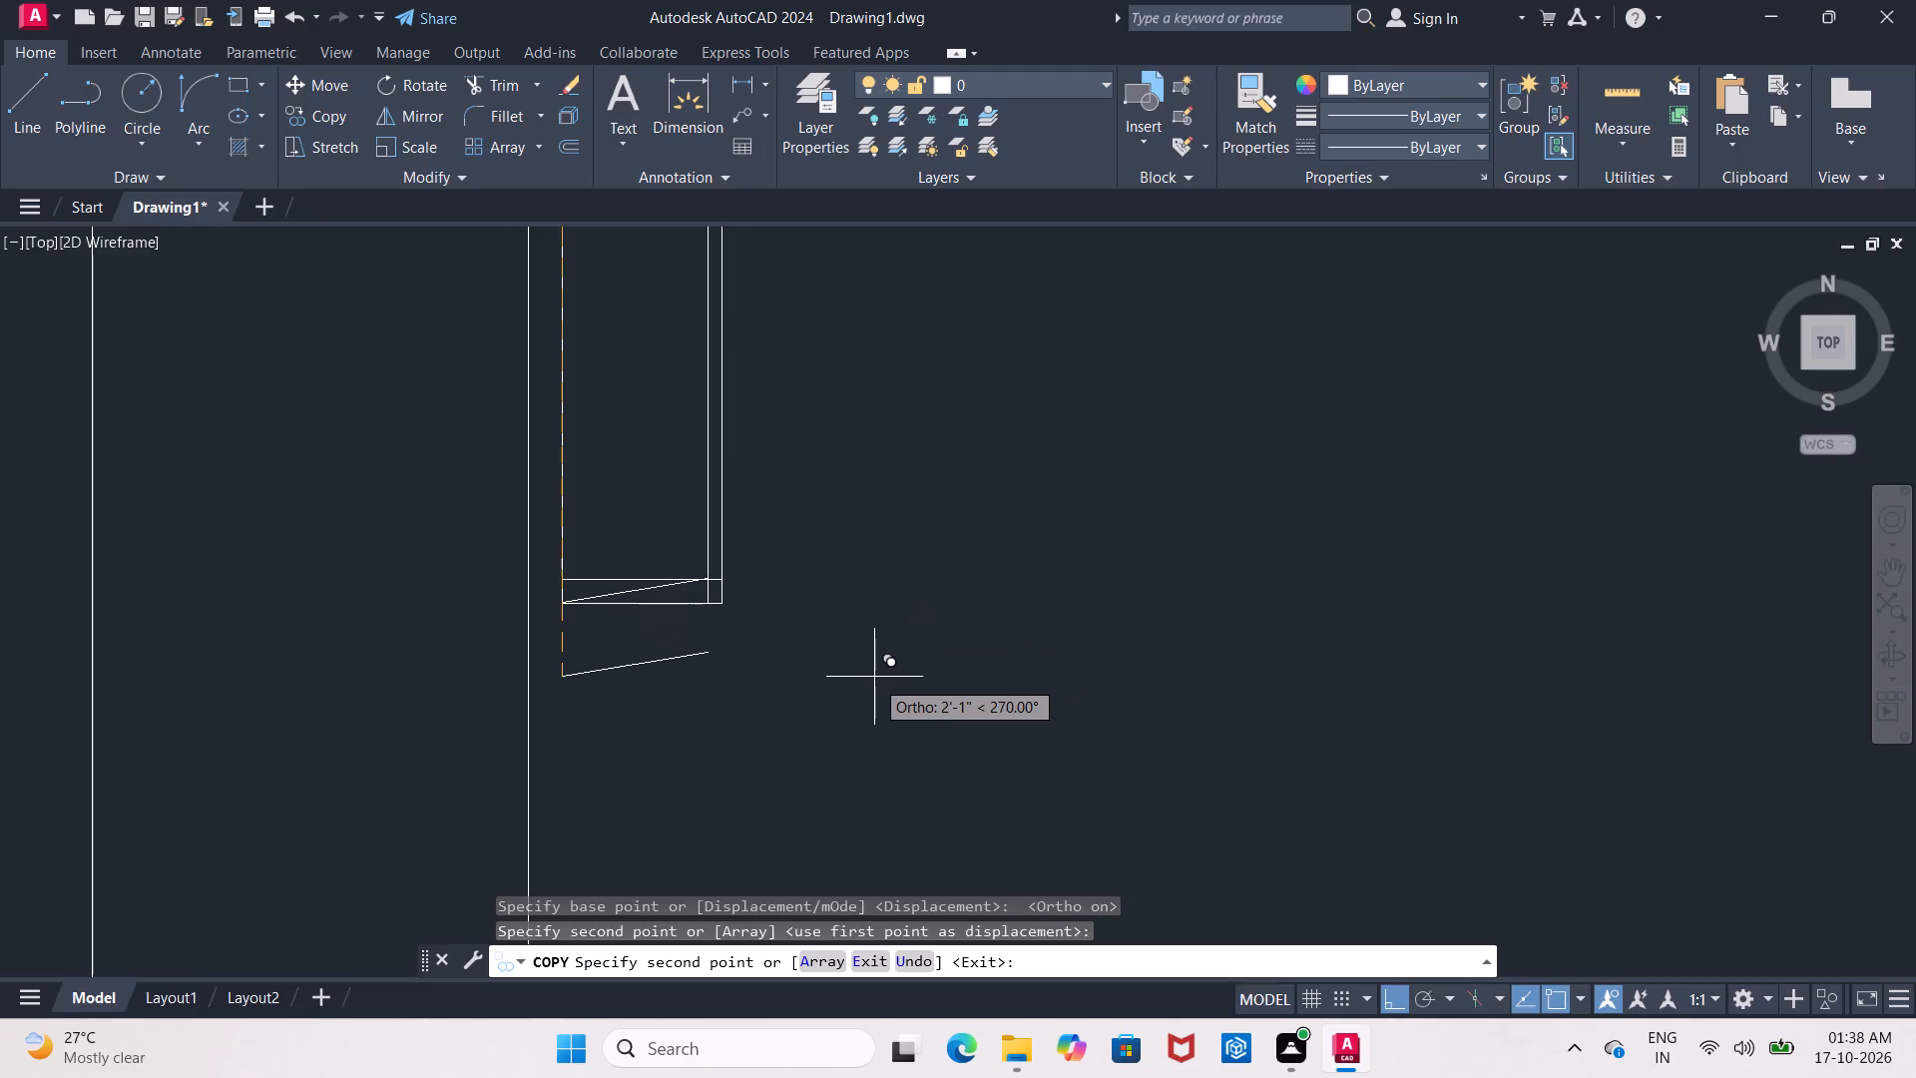
key("Escape")
Mirror the copied south diagonal about a horizontal line through its east end, erasing the source line.
scroll(671, 610, "up", 2)
left_click(612, 563)
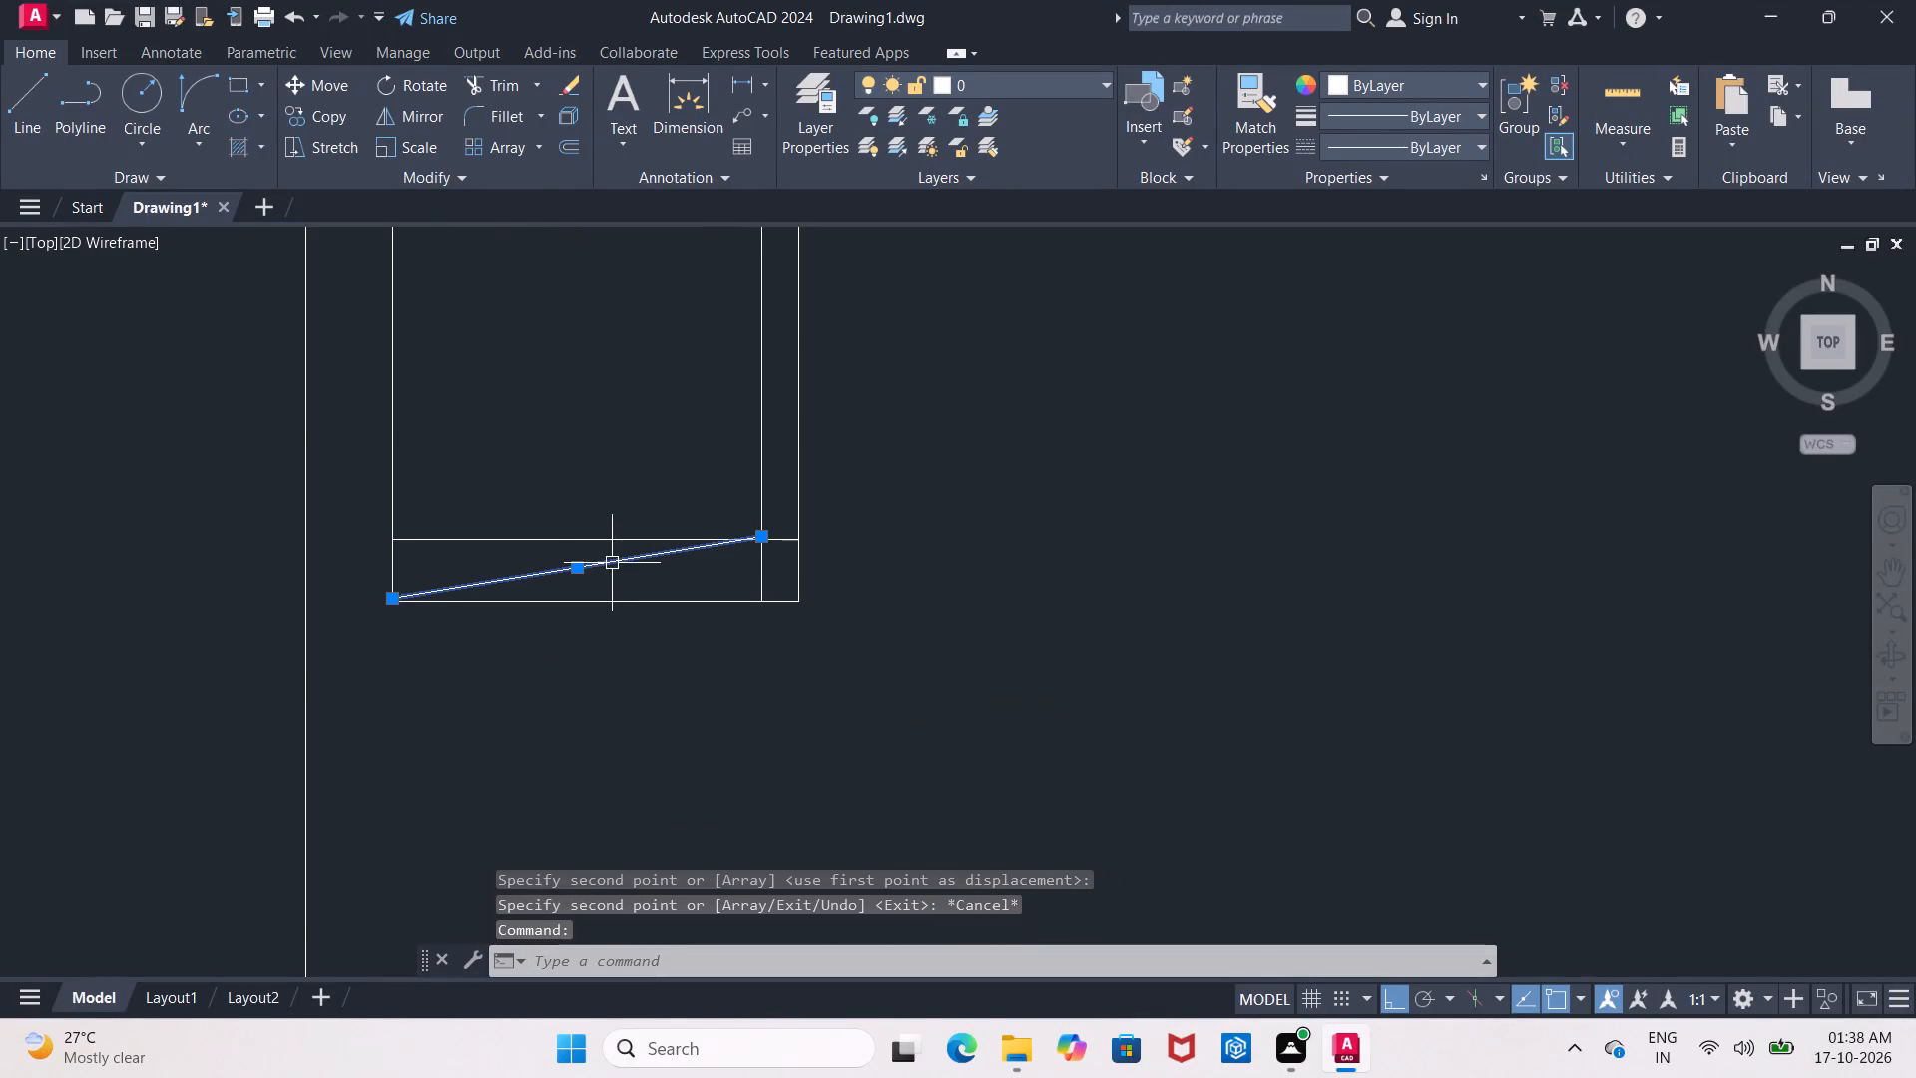
left_click(421, 116)
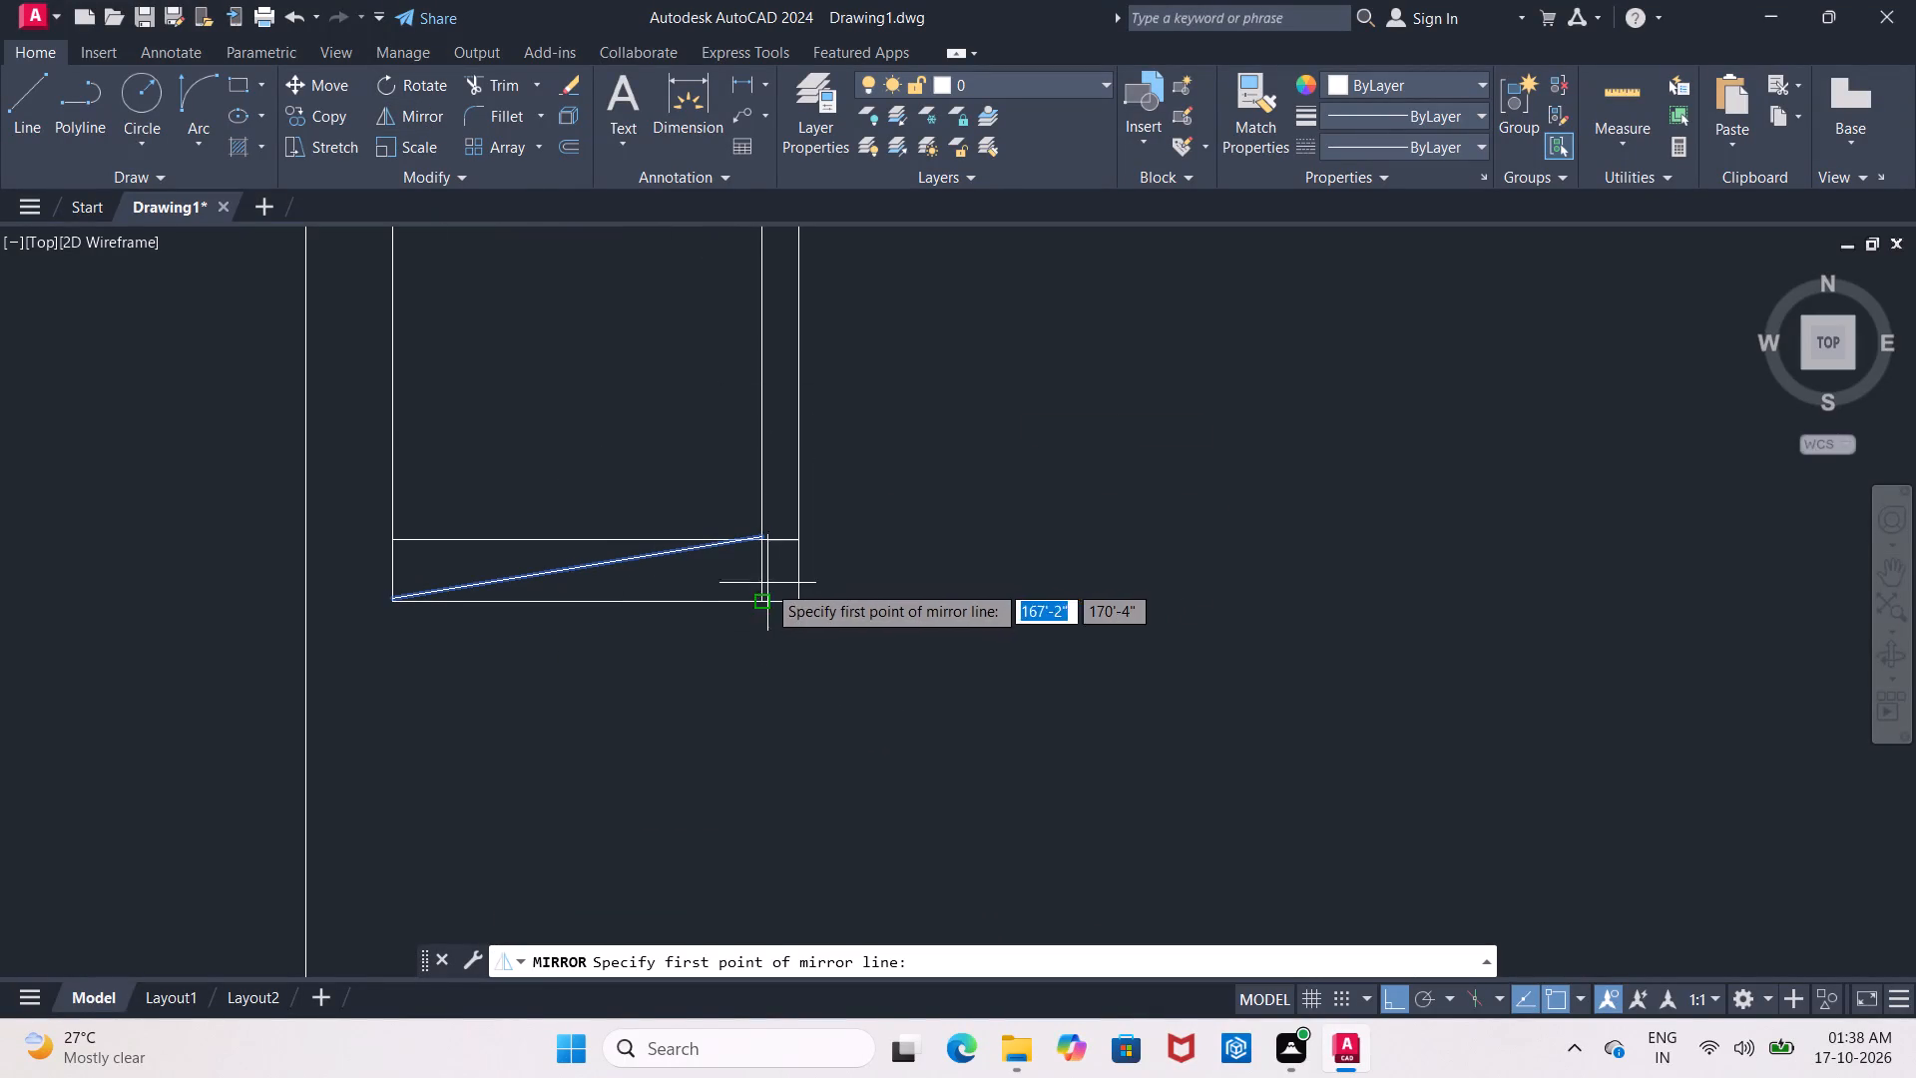
left_click(759, 534)
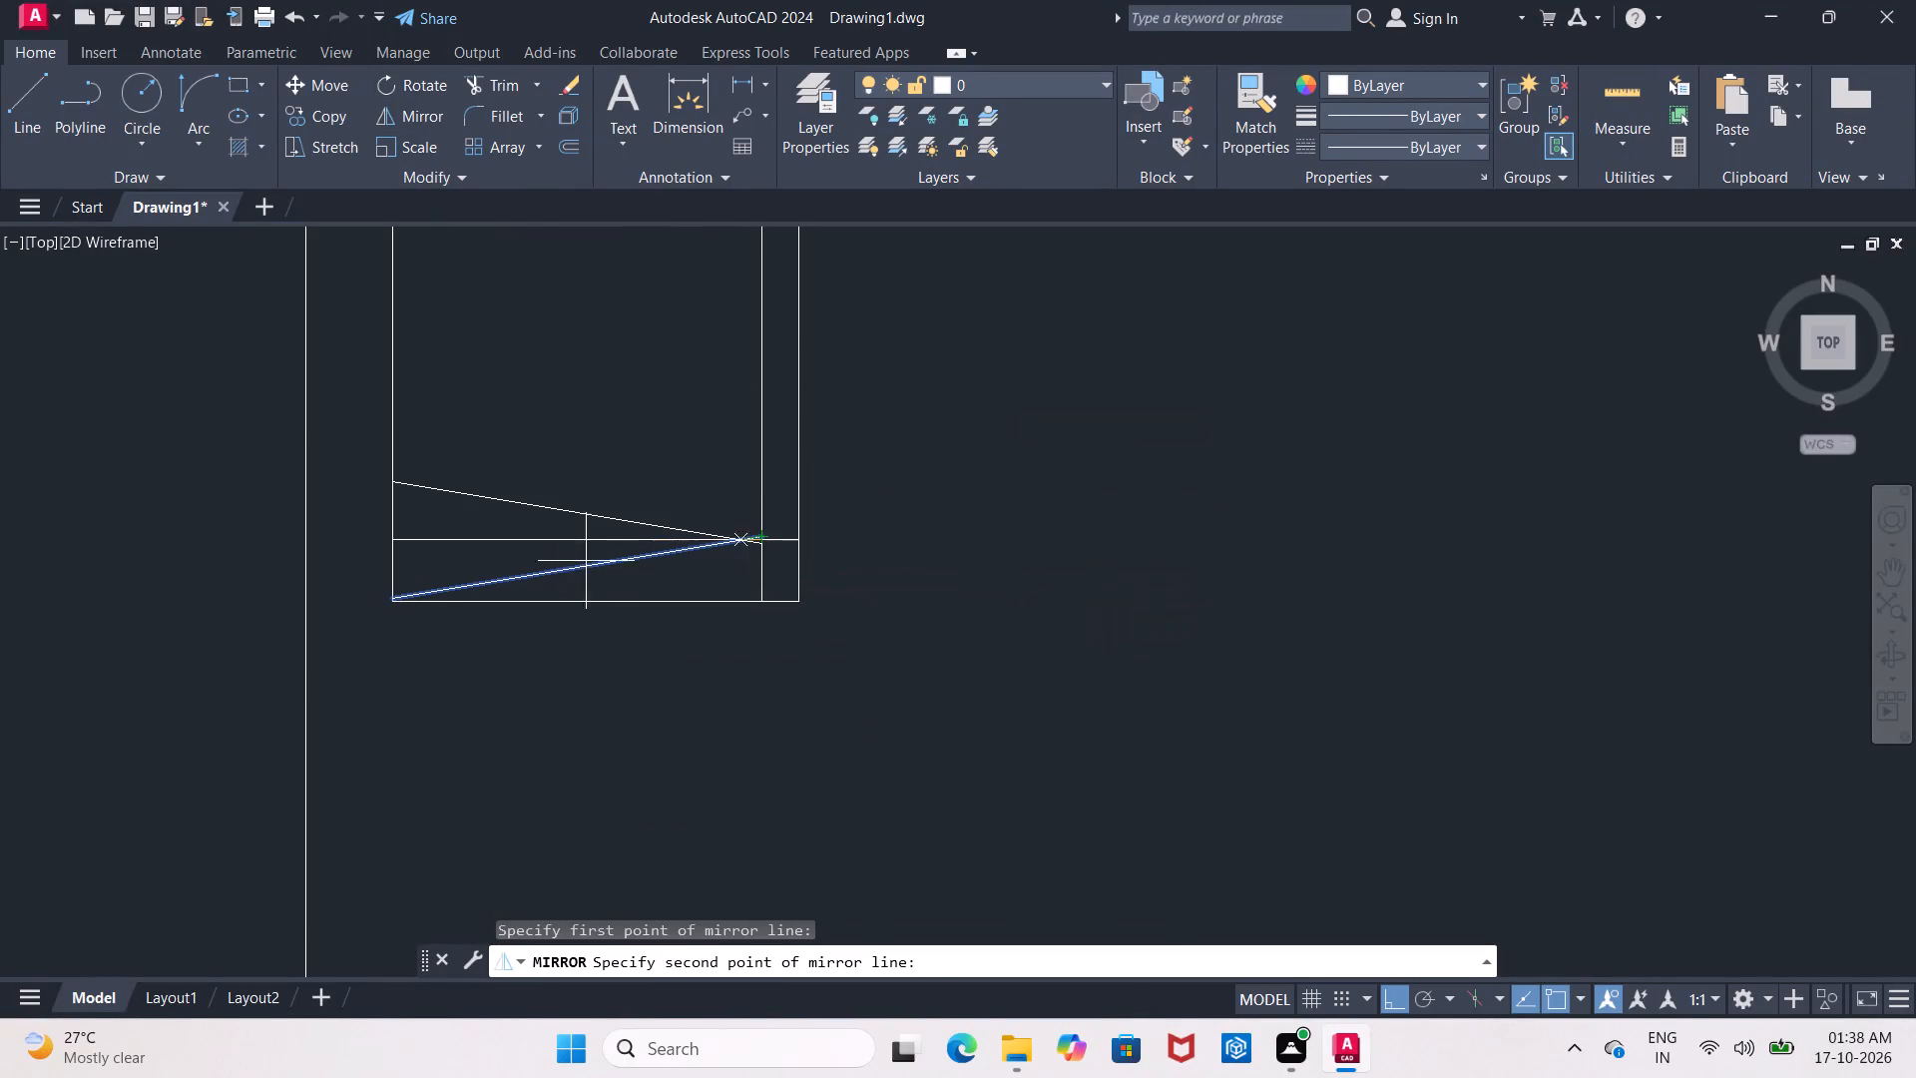
left_click(536, 527)
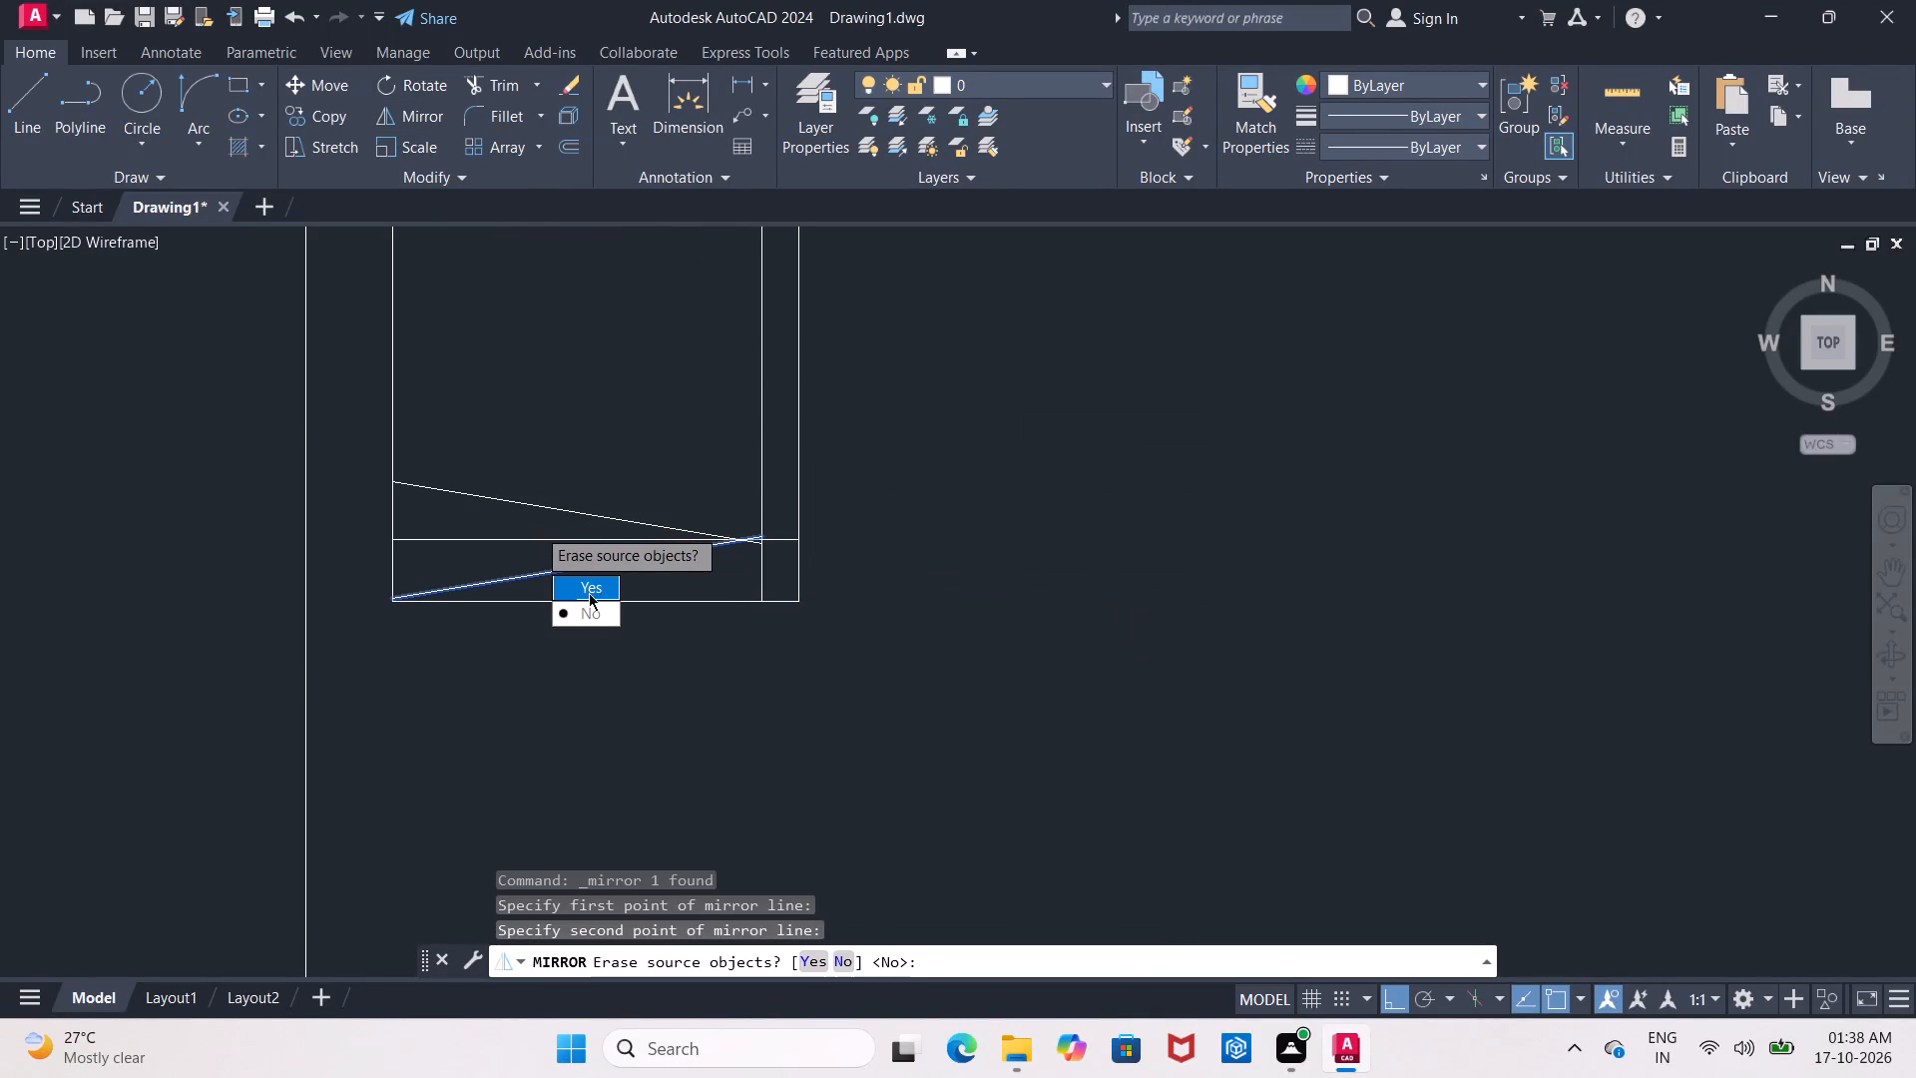
left_click_drag(589, 593, 536, 527)
Move the mirrored diagonal down so its east end sits where the inner panel line meets the outer end line.
left_click(534, 500)
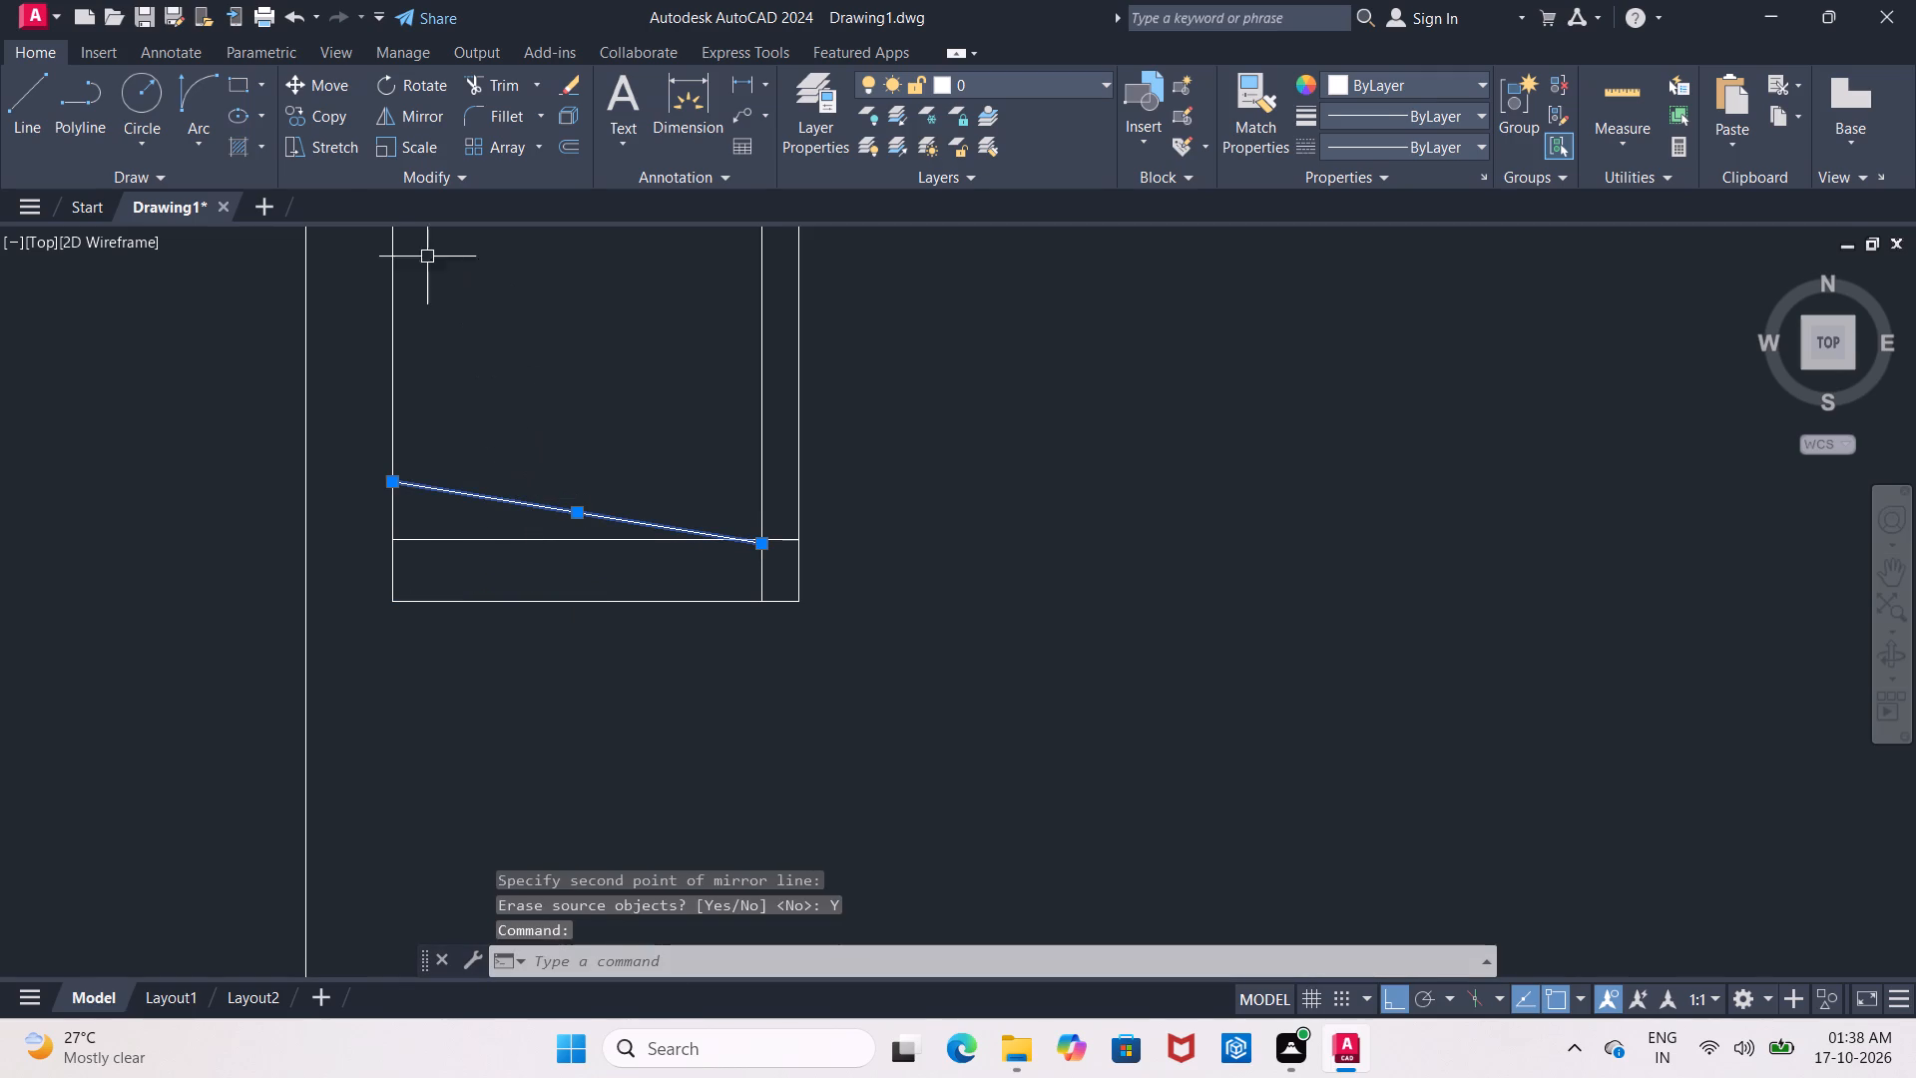
left_click(323, 89)
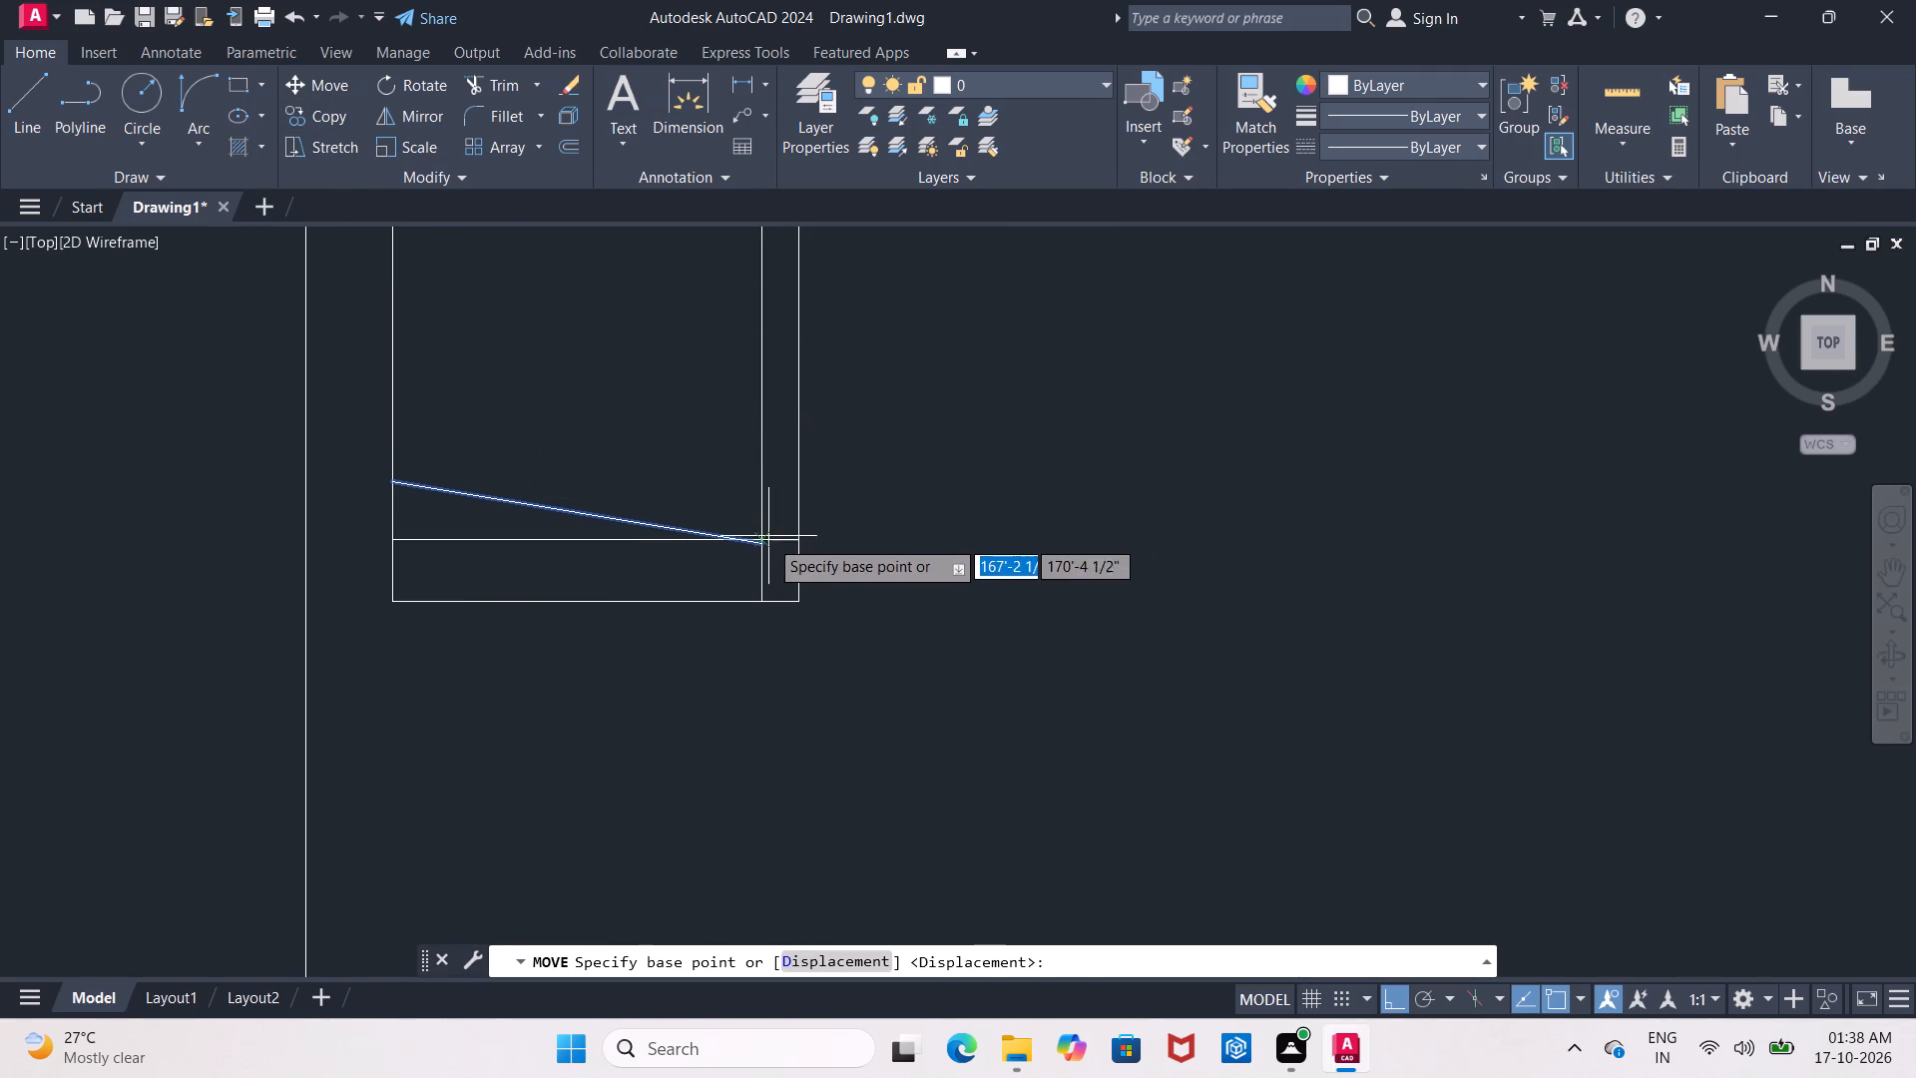
left_click(766, 547)
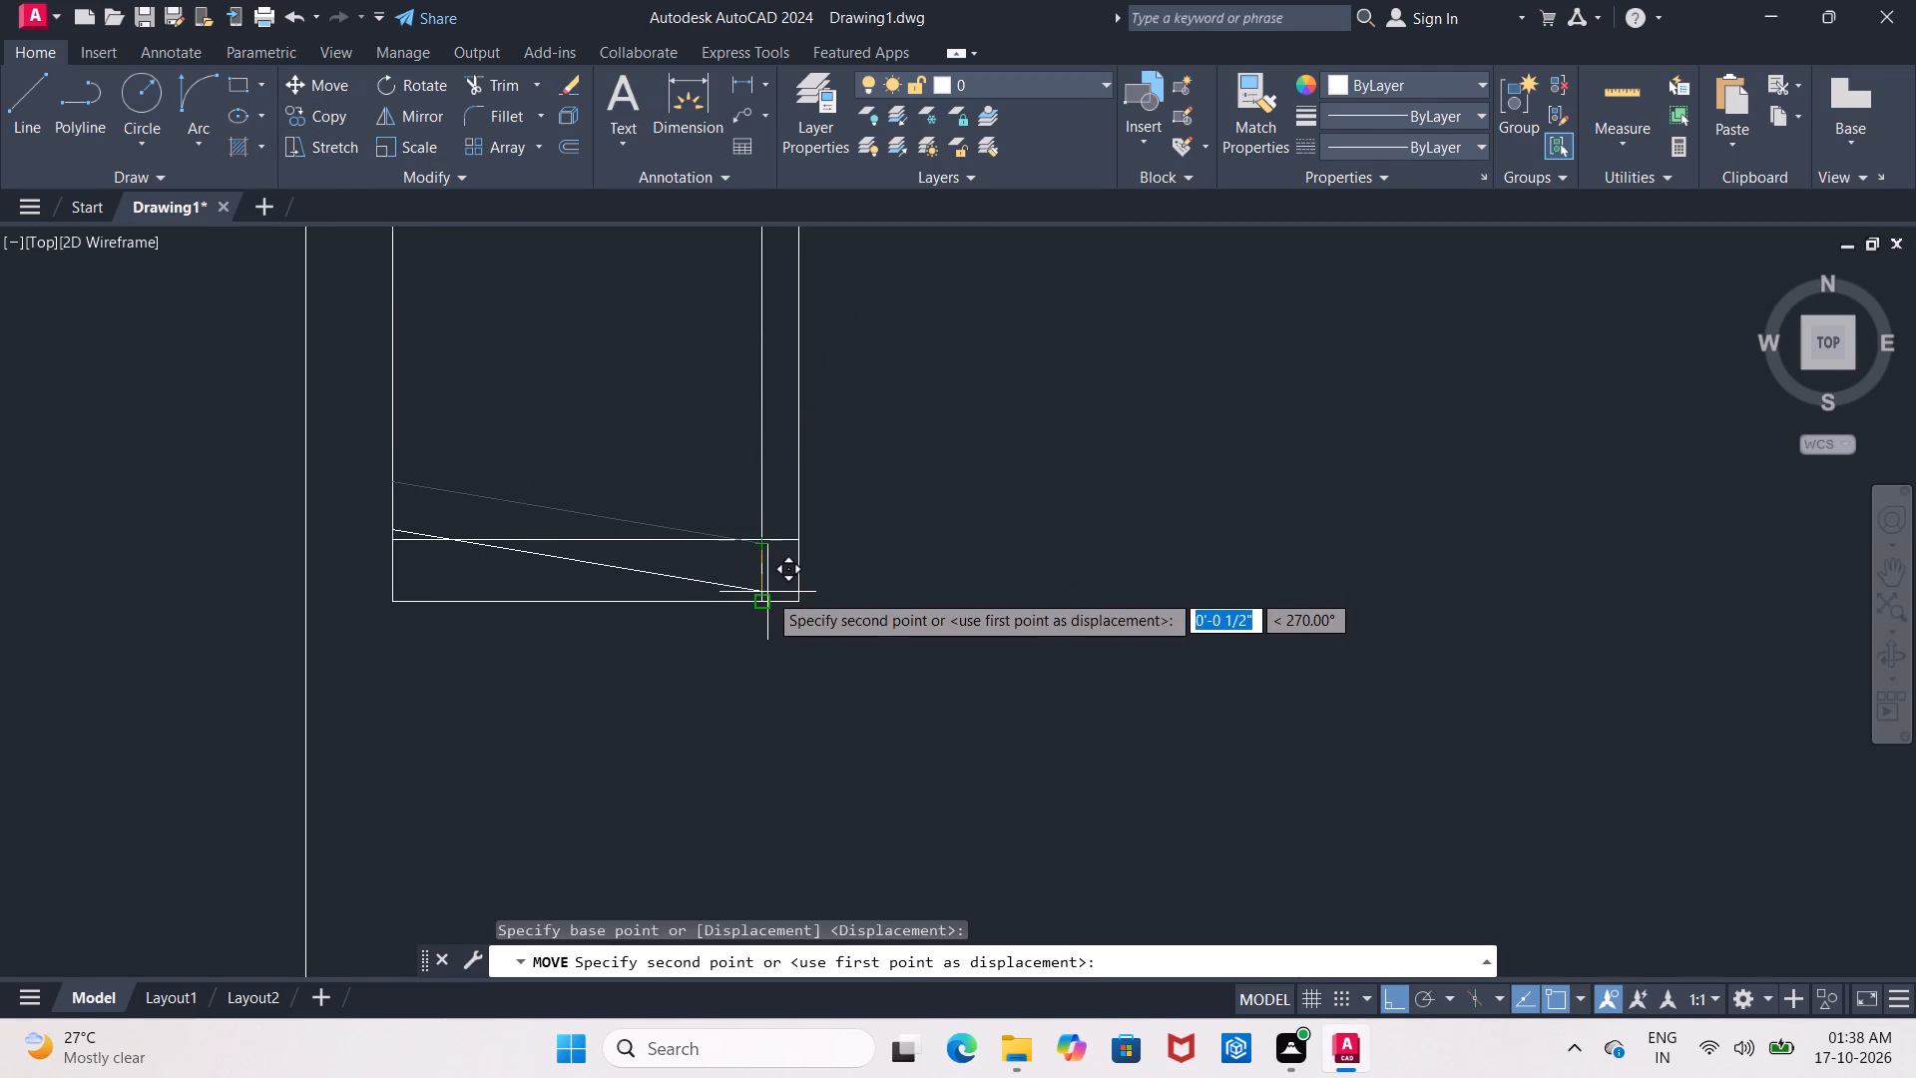
left_click(767, 601)
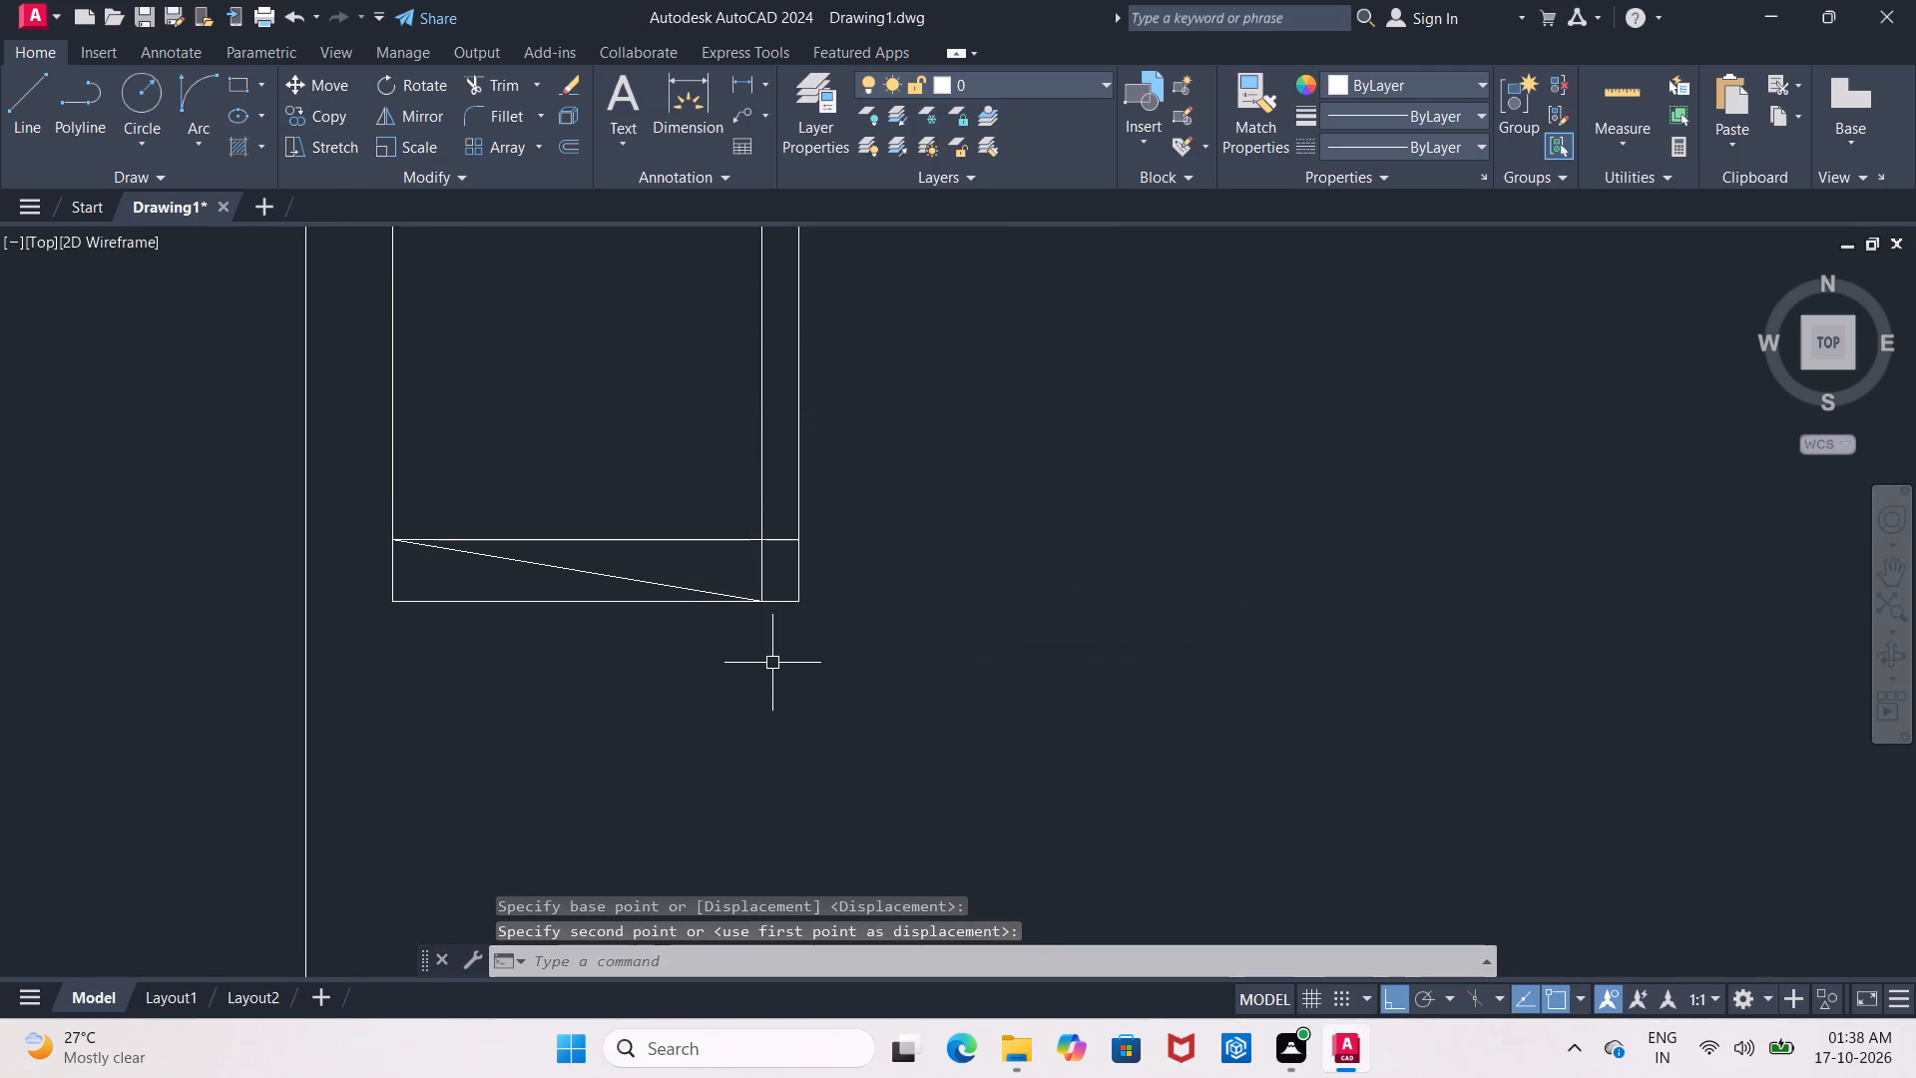
key("Escape")
Trim the south outer end line west of the inner panel line, plus the west edge and inner panel line below the inner end line.
type("tr")
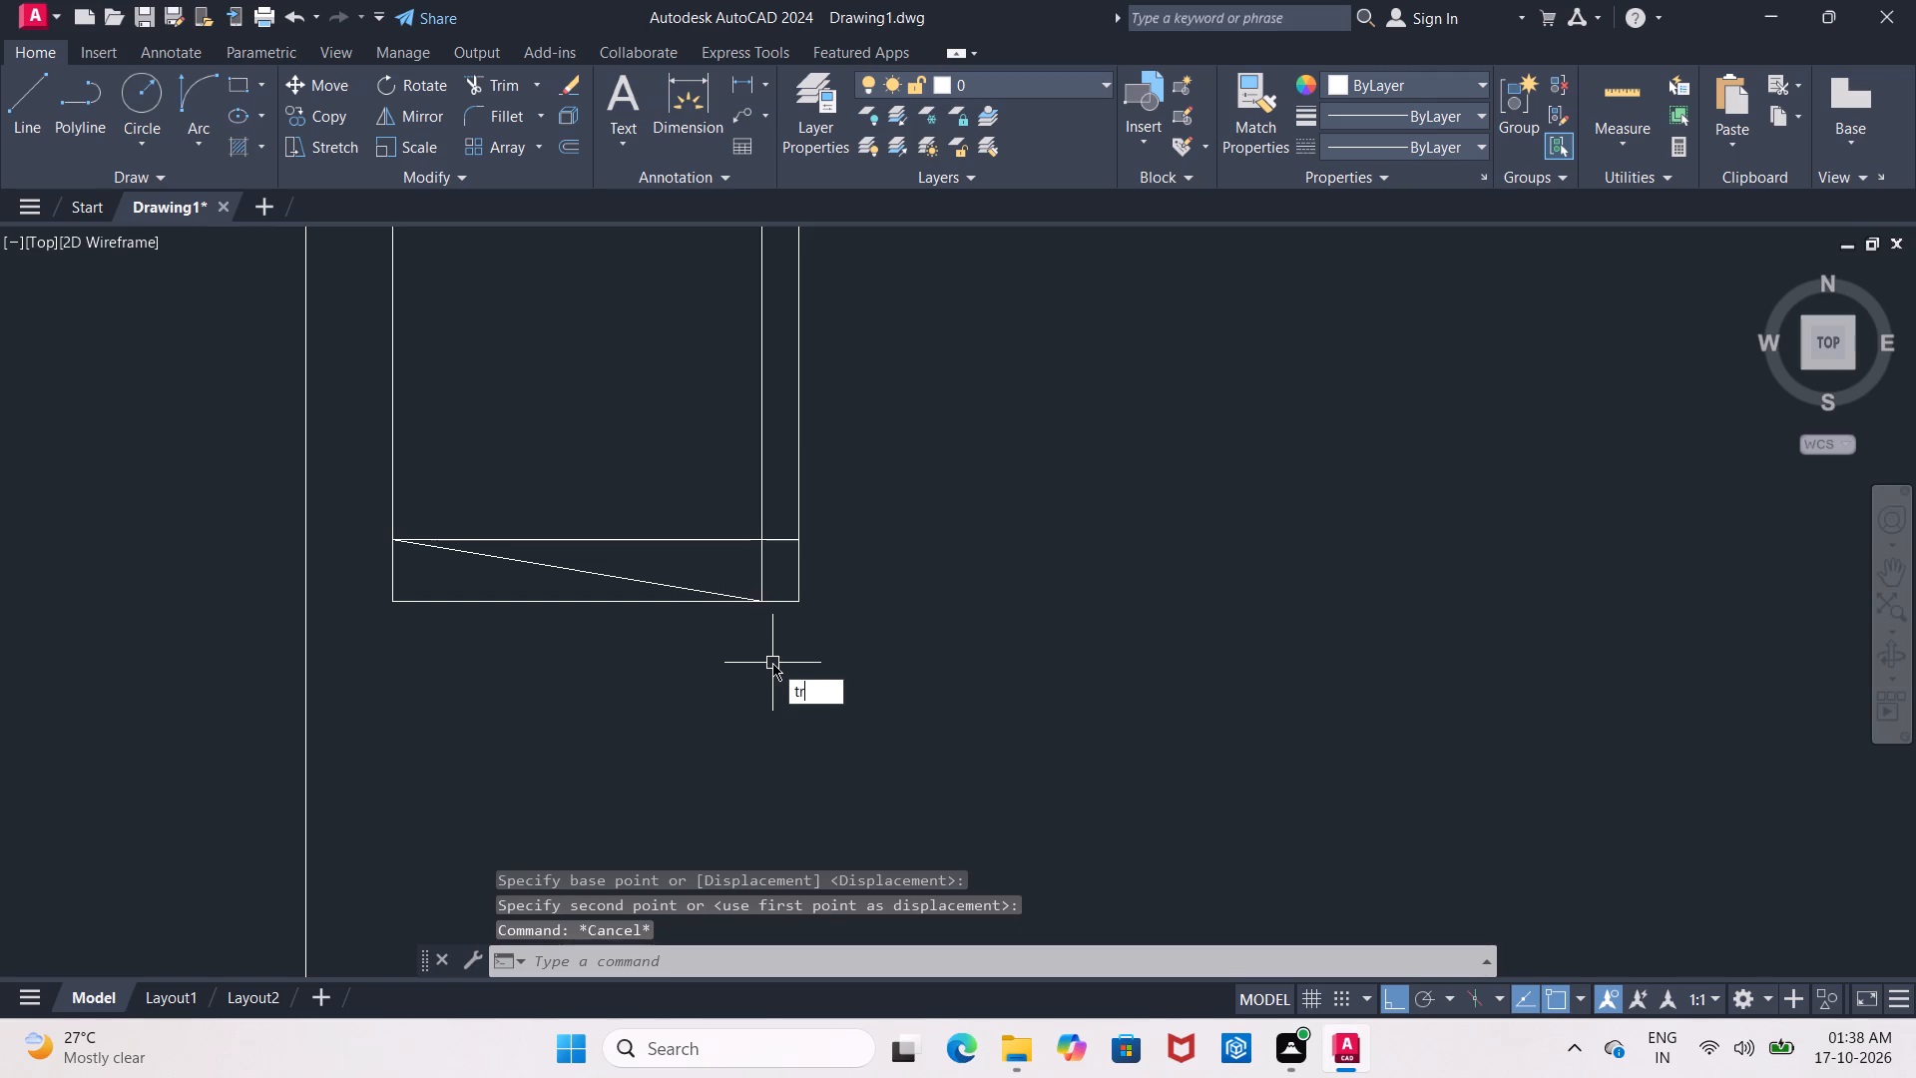
key("Return")
key("Return")
left_click(619, 599)
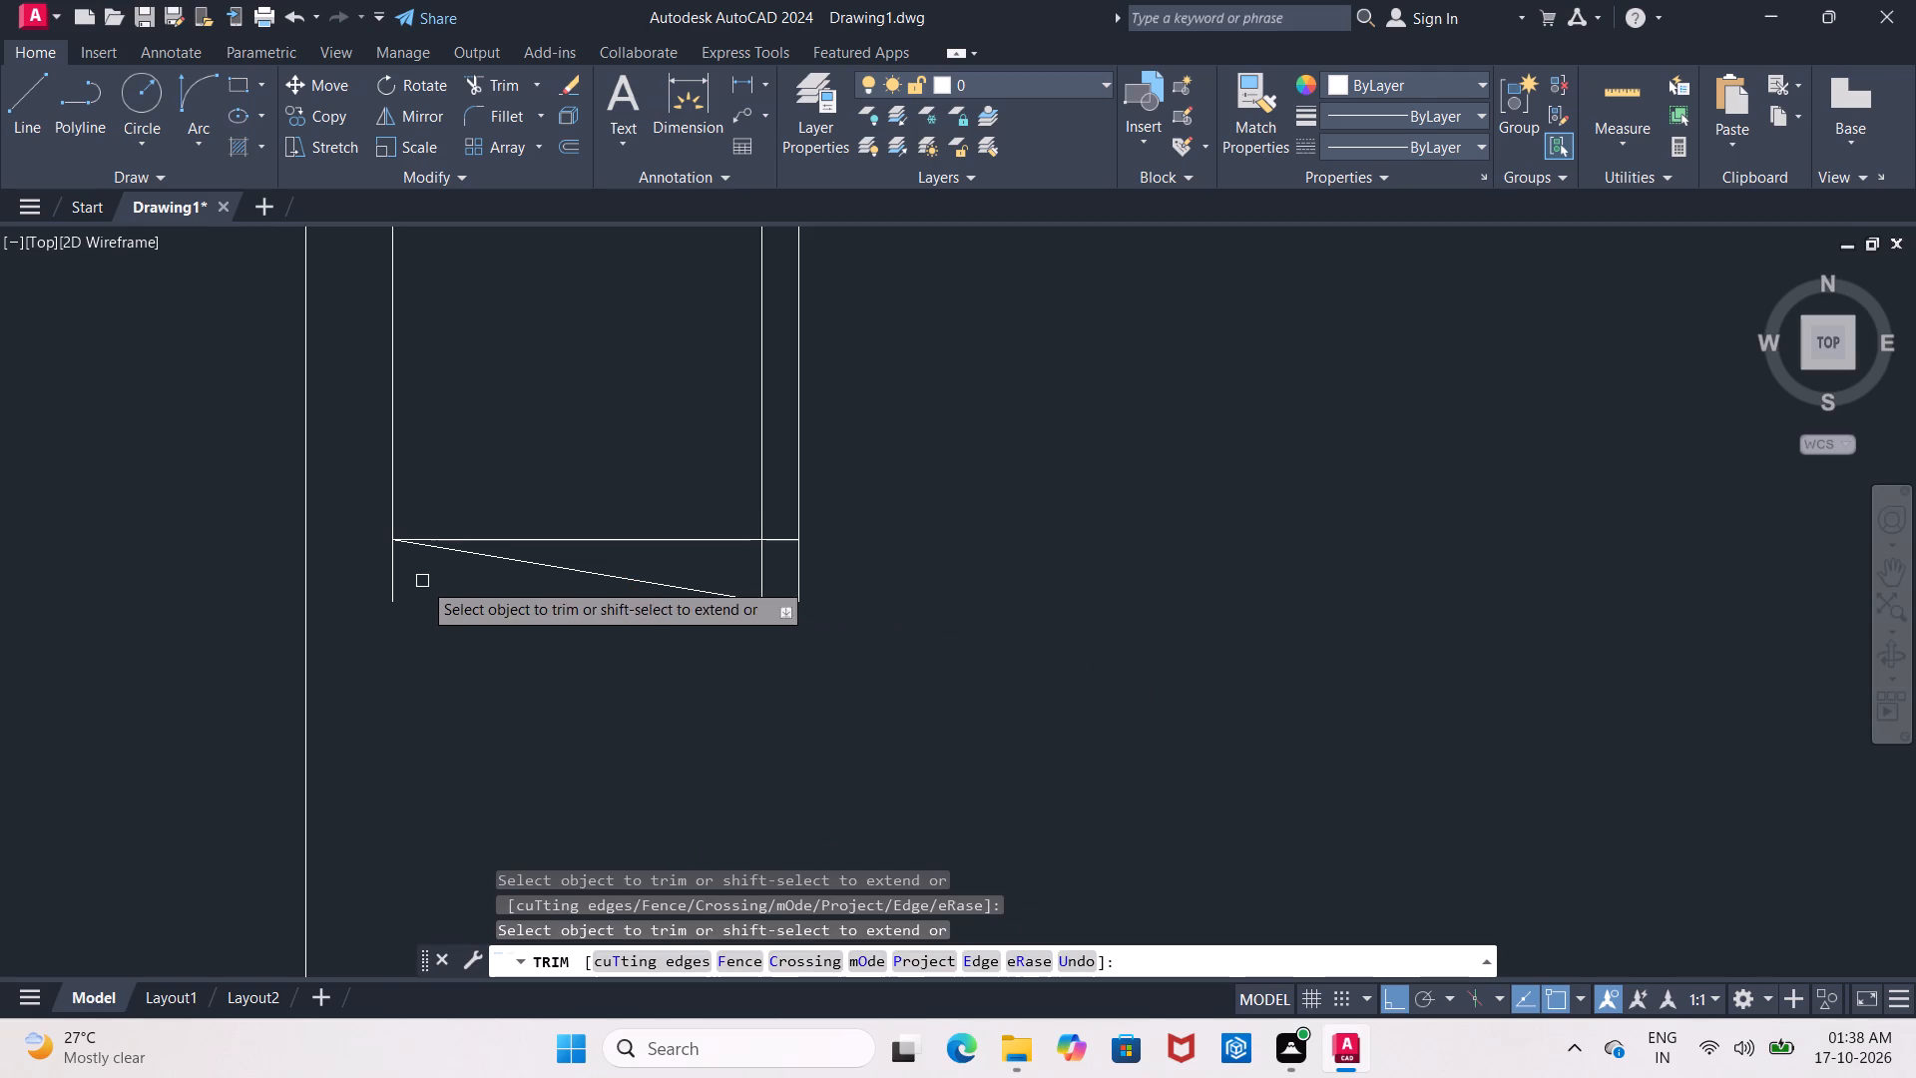
left_click(387, 583)
left_click(764, 577)
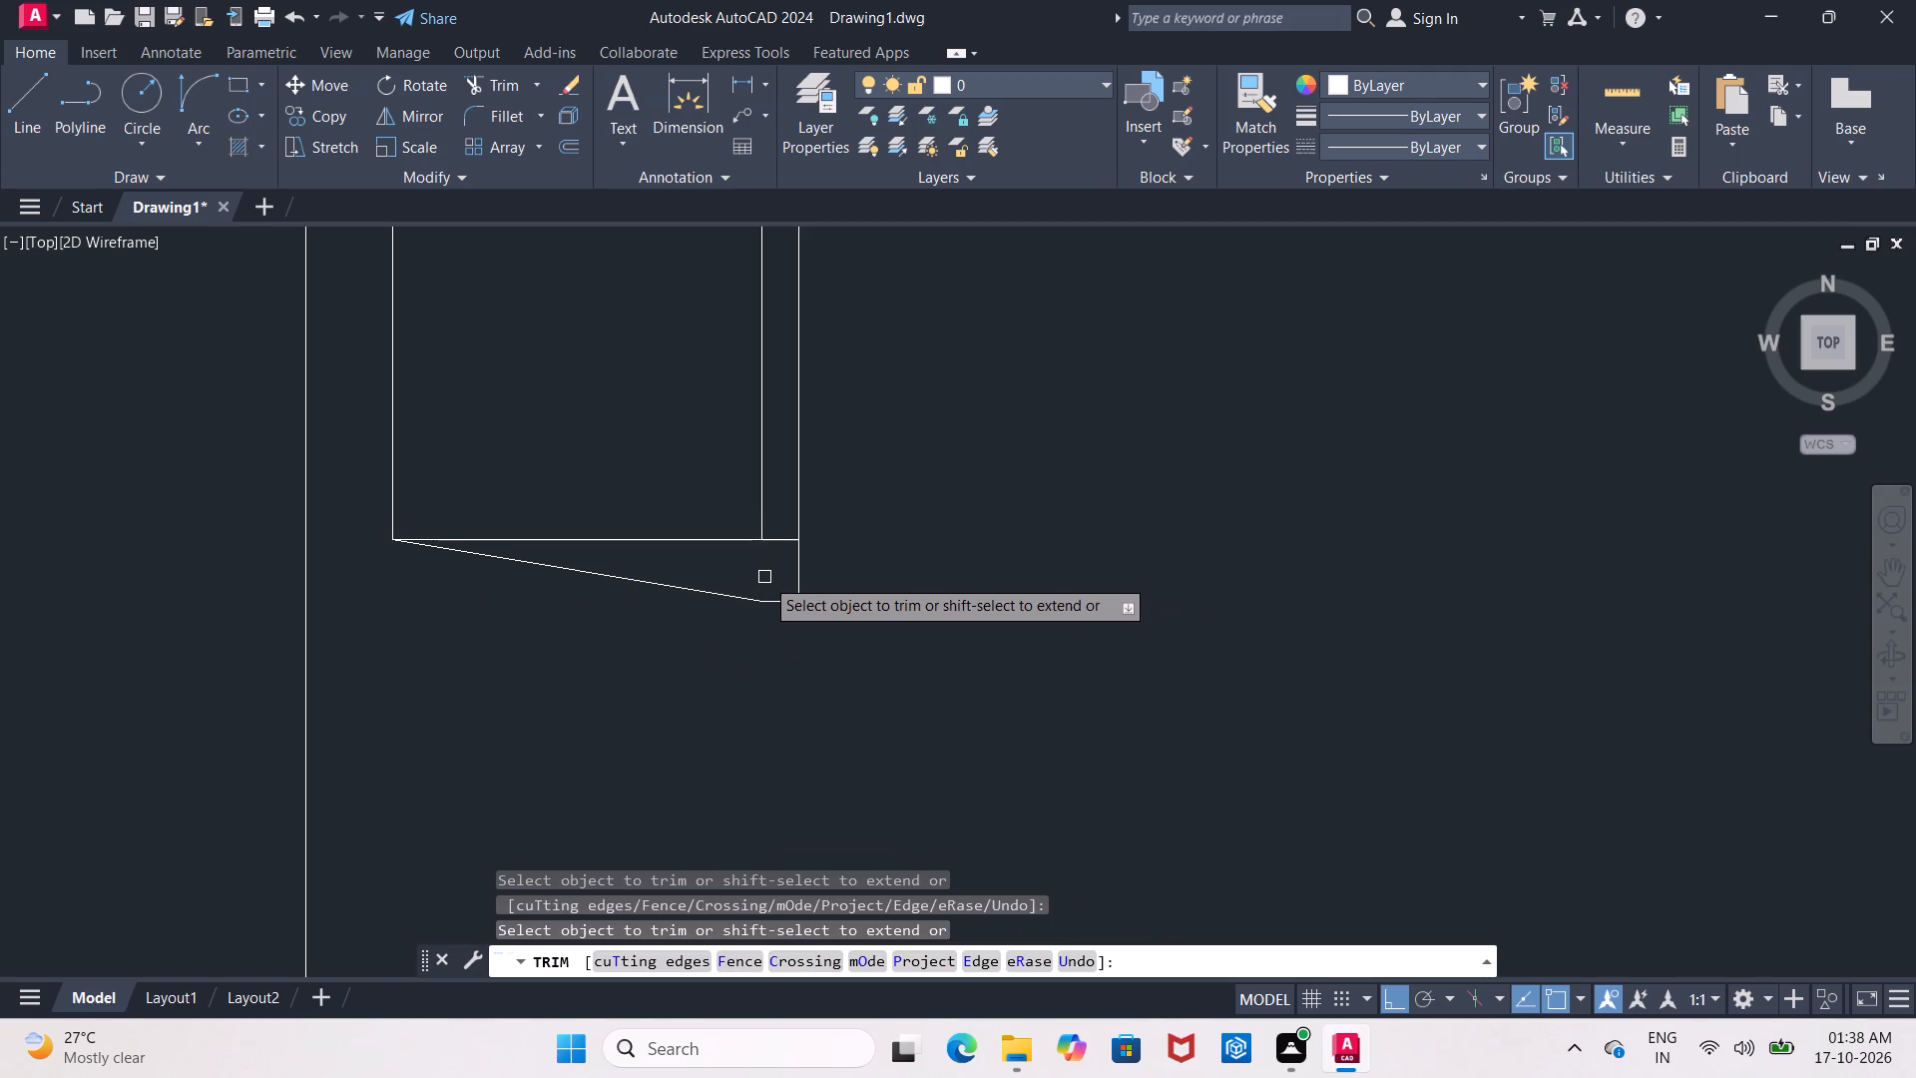
Trim the short piece of the south inner end line between the inner panel line and the wall unit's east edge.
scroll(741, 540, "down", 2)
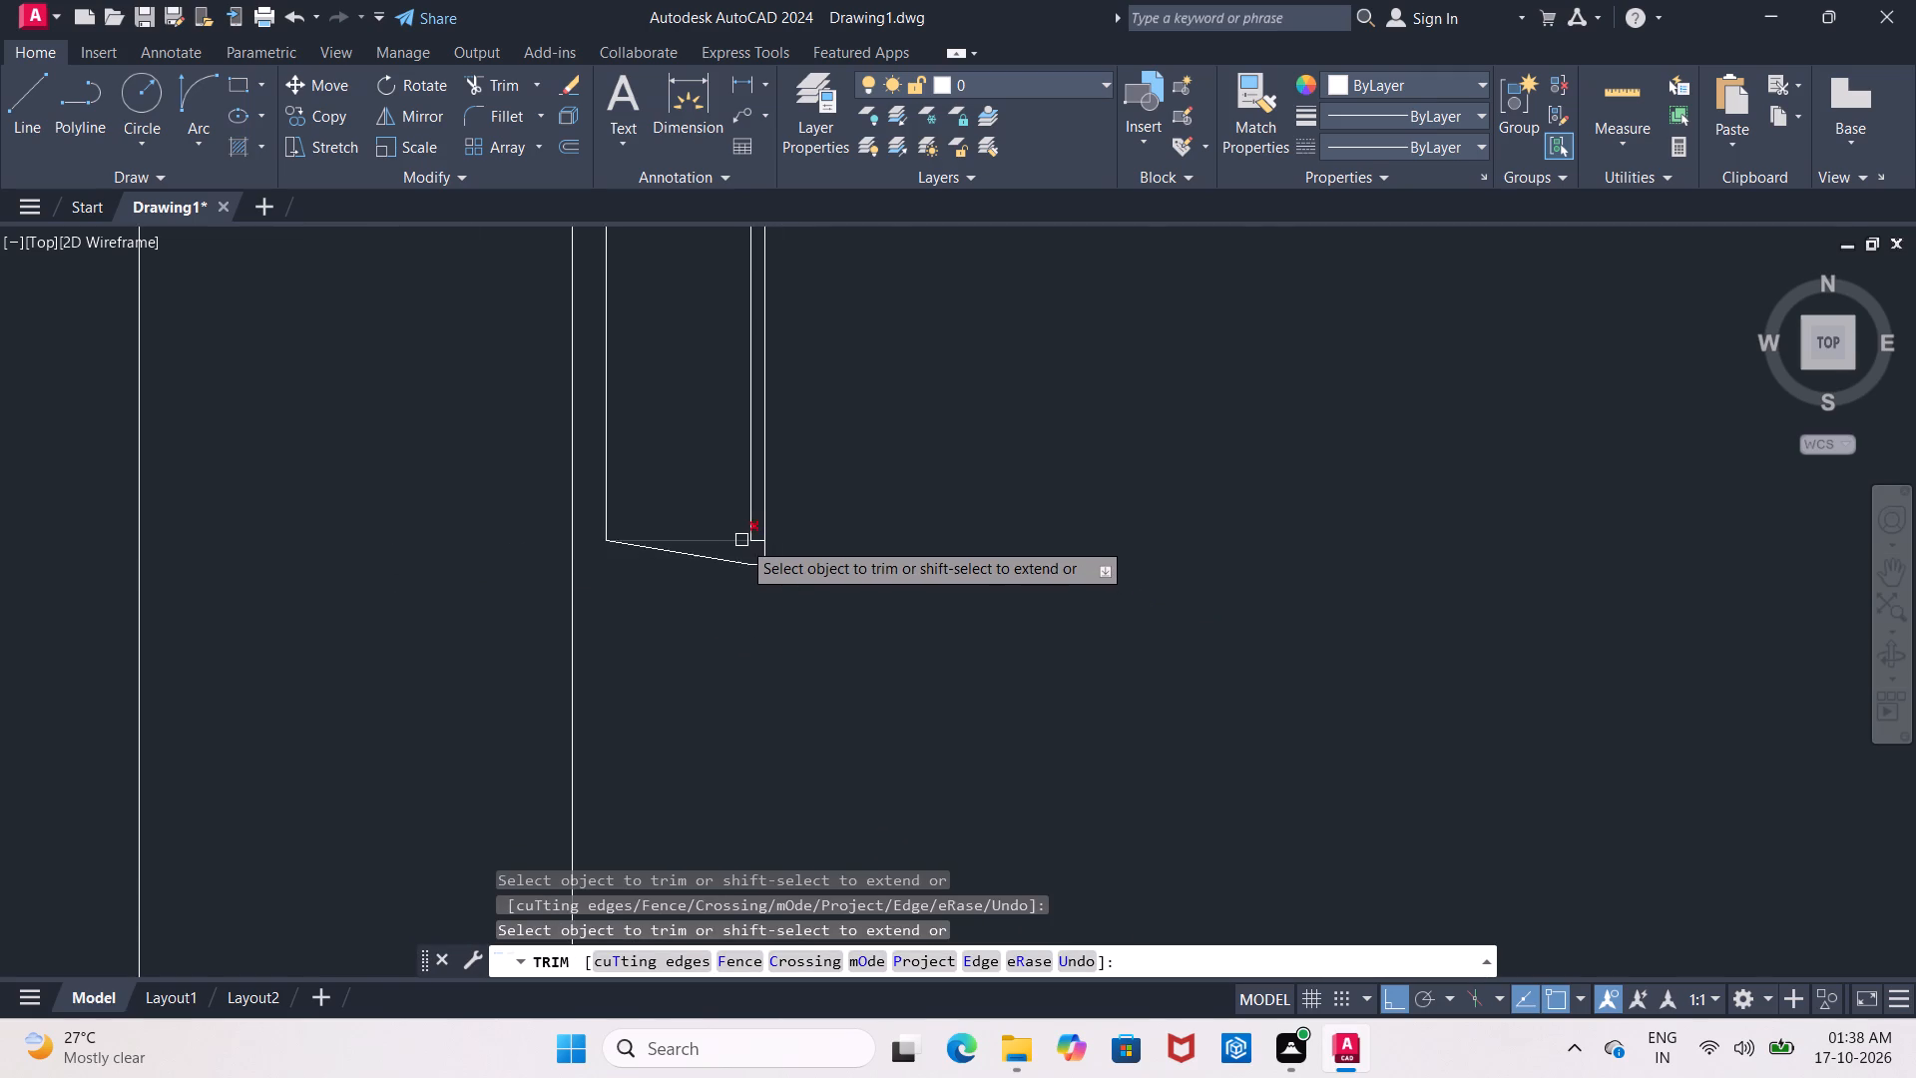
scroll(741, 540, "down", 5)
scroll(740, 531, "up", 4)
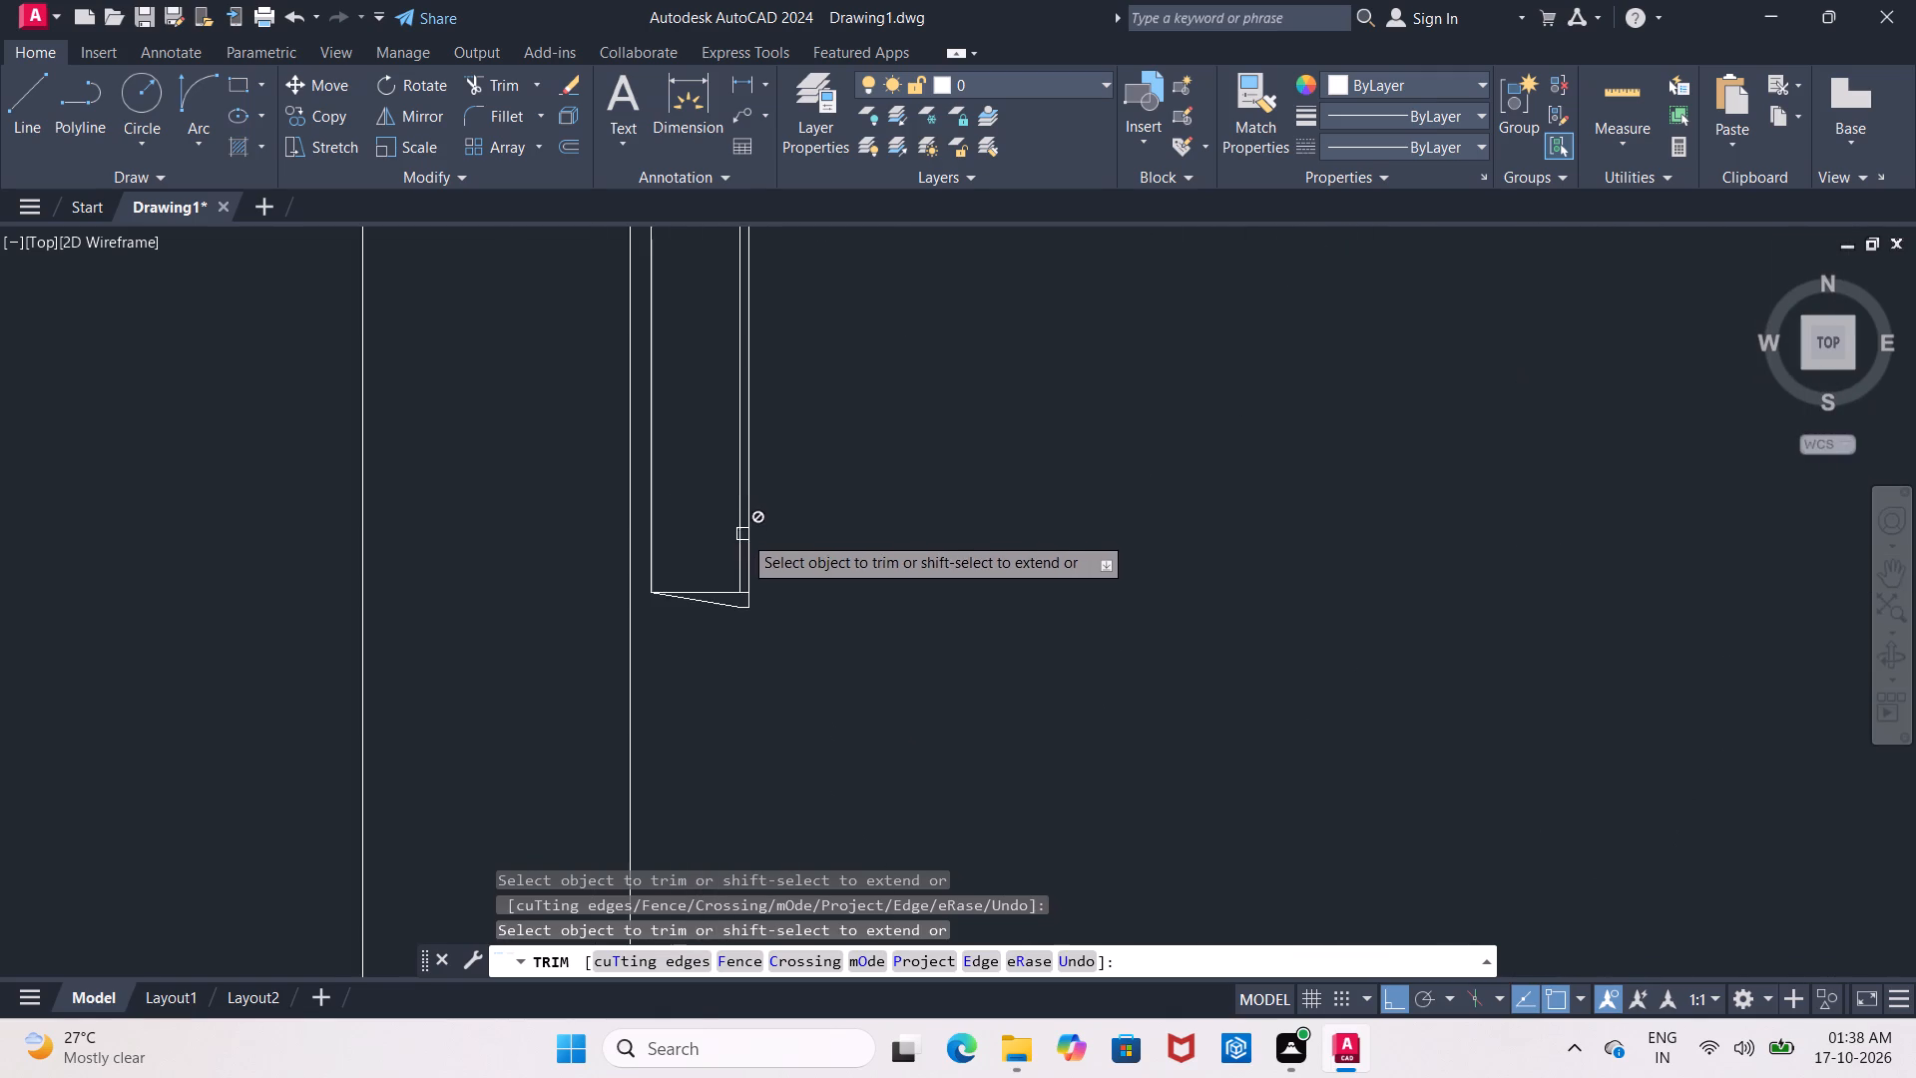
scroll(743, 534, "up", 2)
left_click(736, 677)
scroll(741, 686, "down", 2)
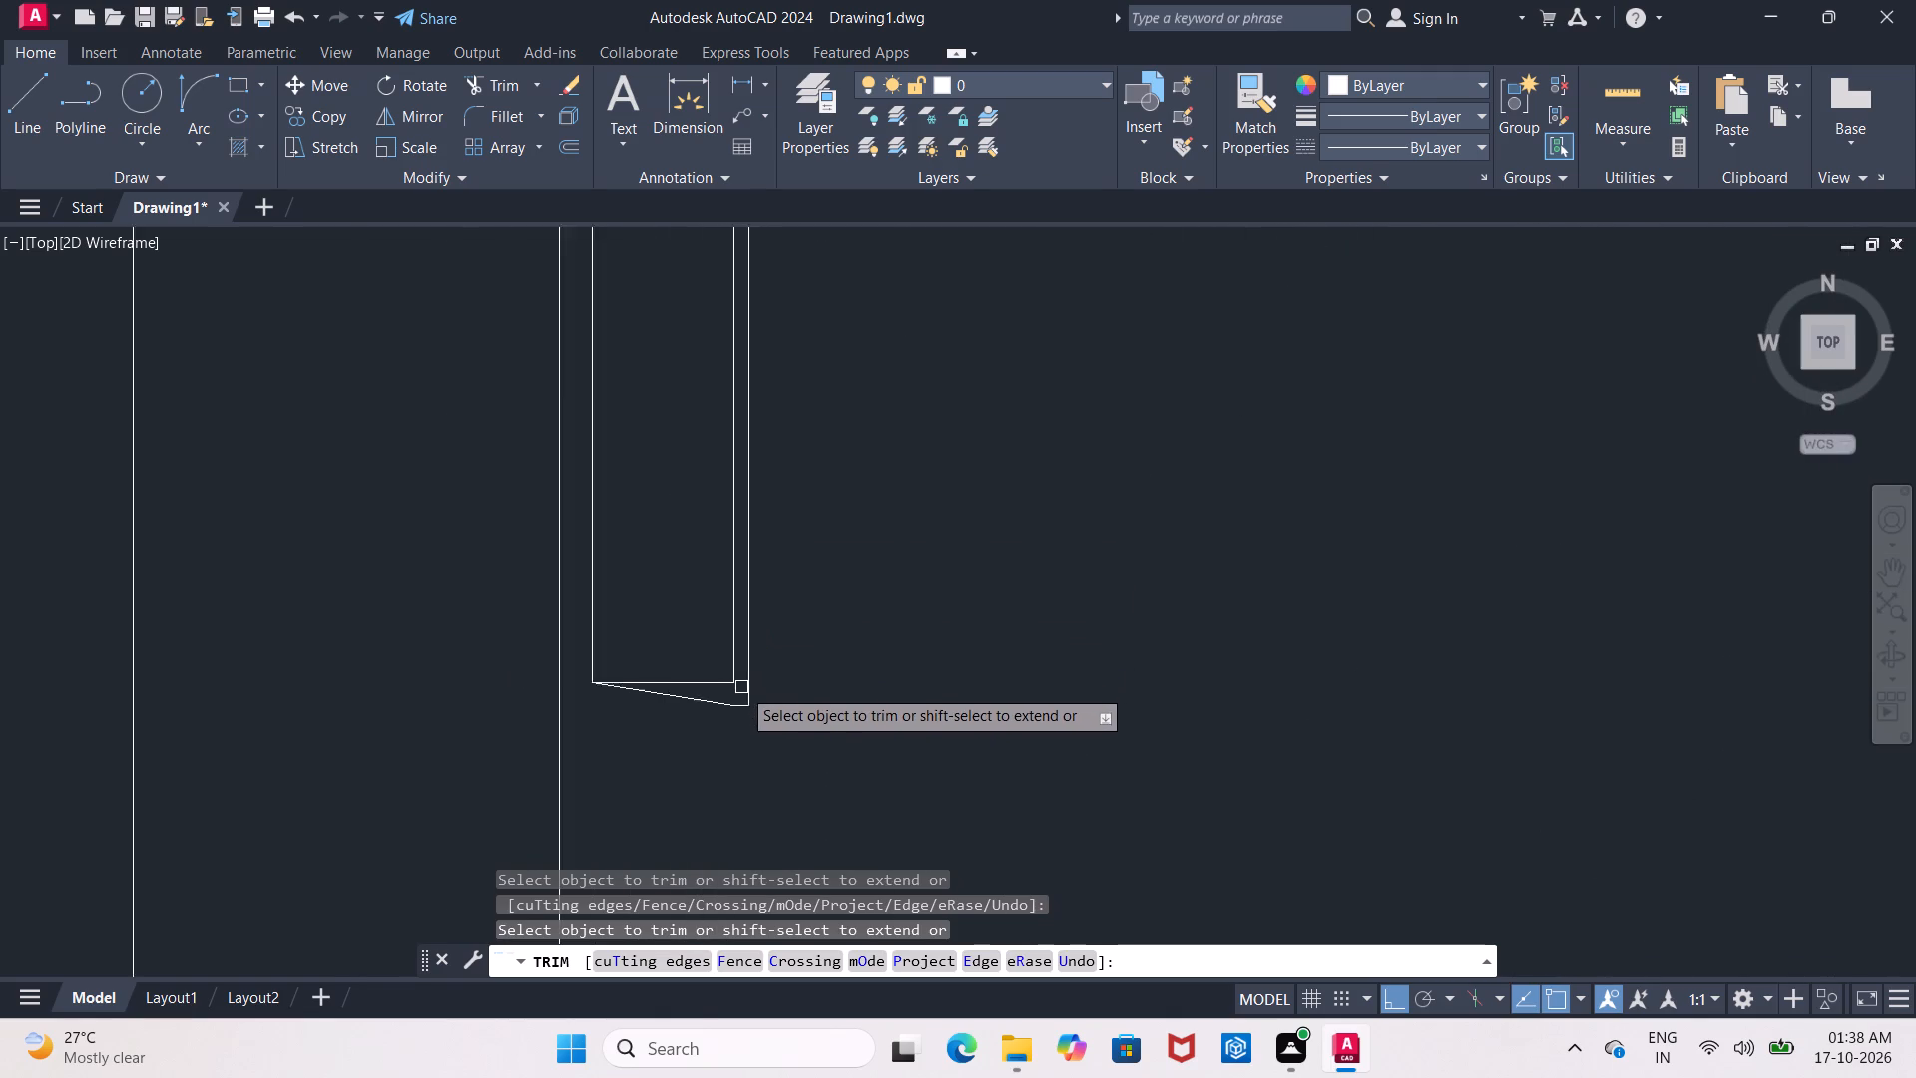
scroll(834, 668, "down", 2)
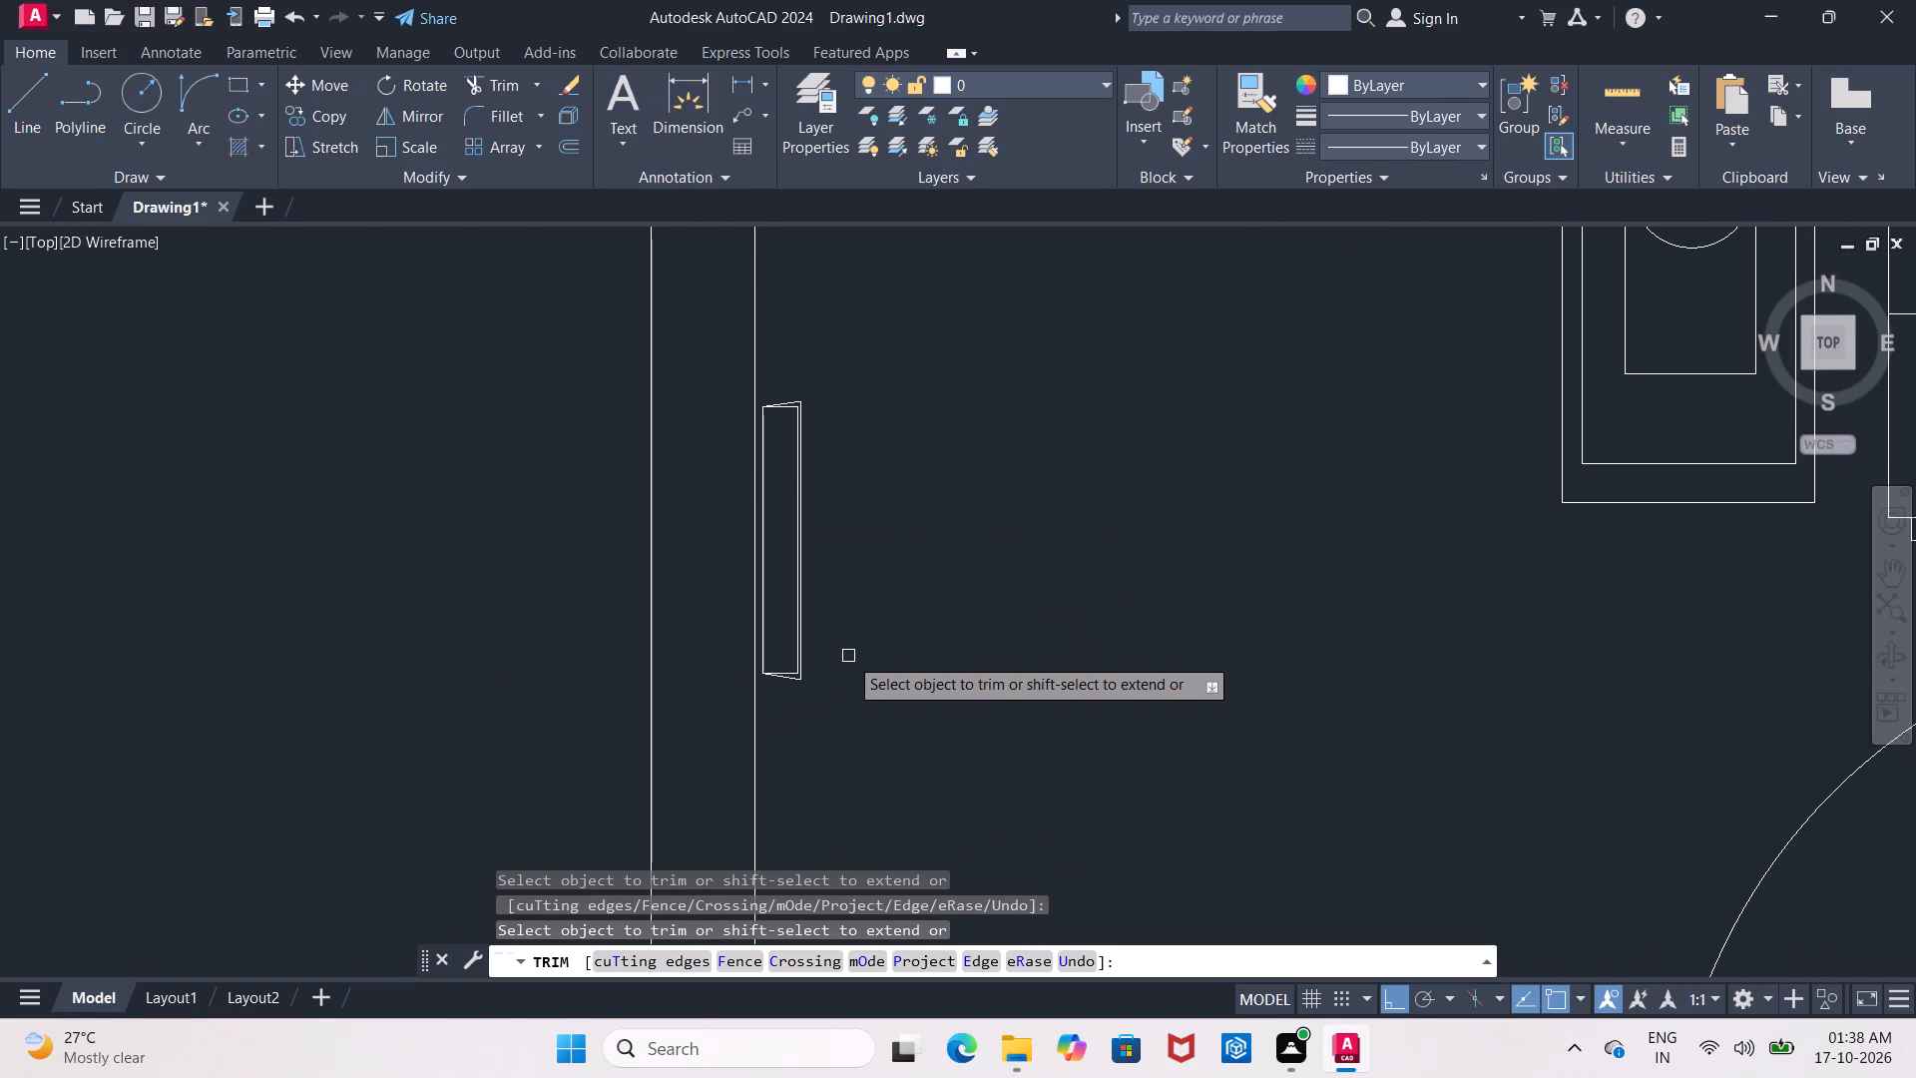
scroll(817, 589, "up", 1)
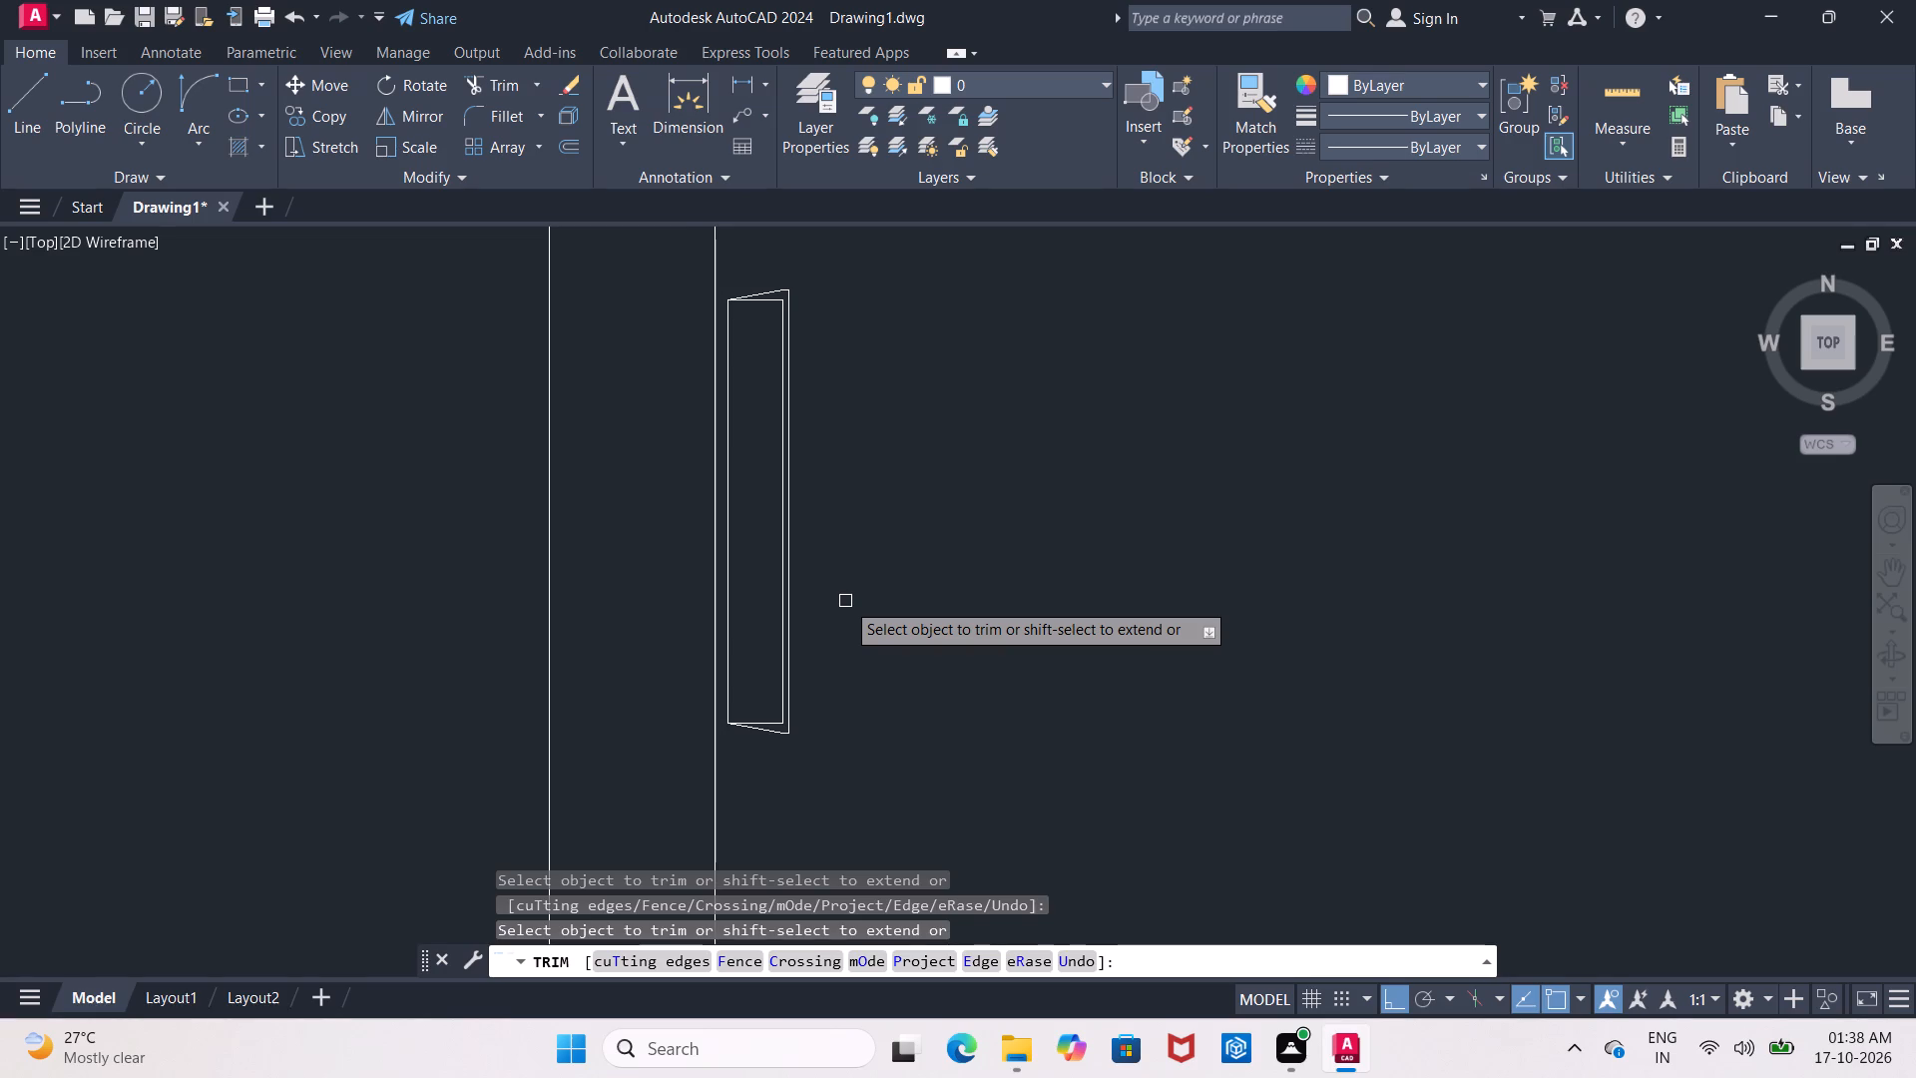
scroll(741, 490, "up", 1)
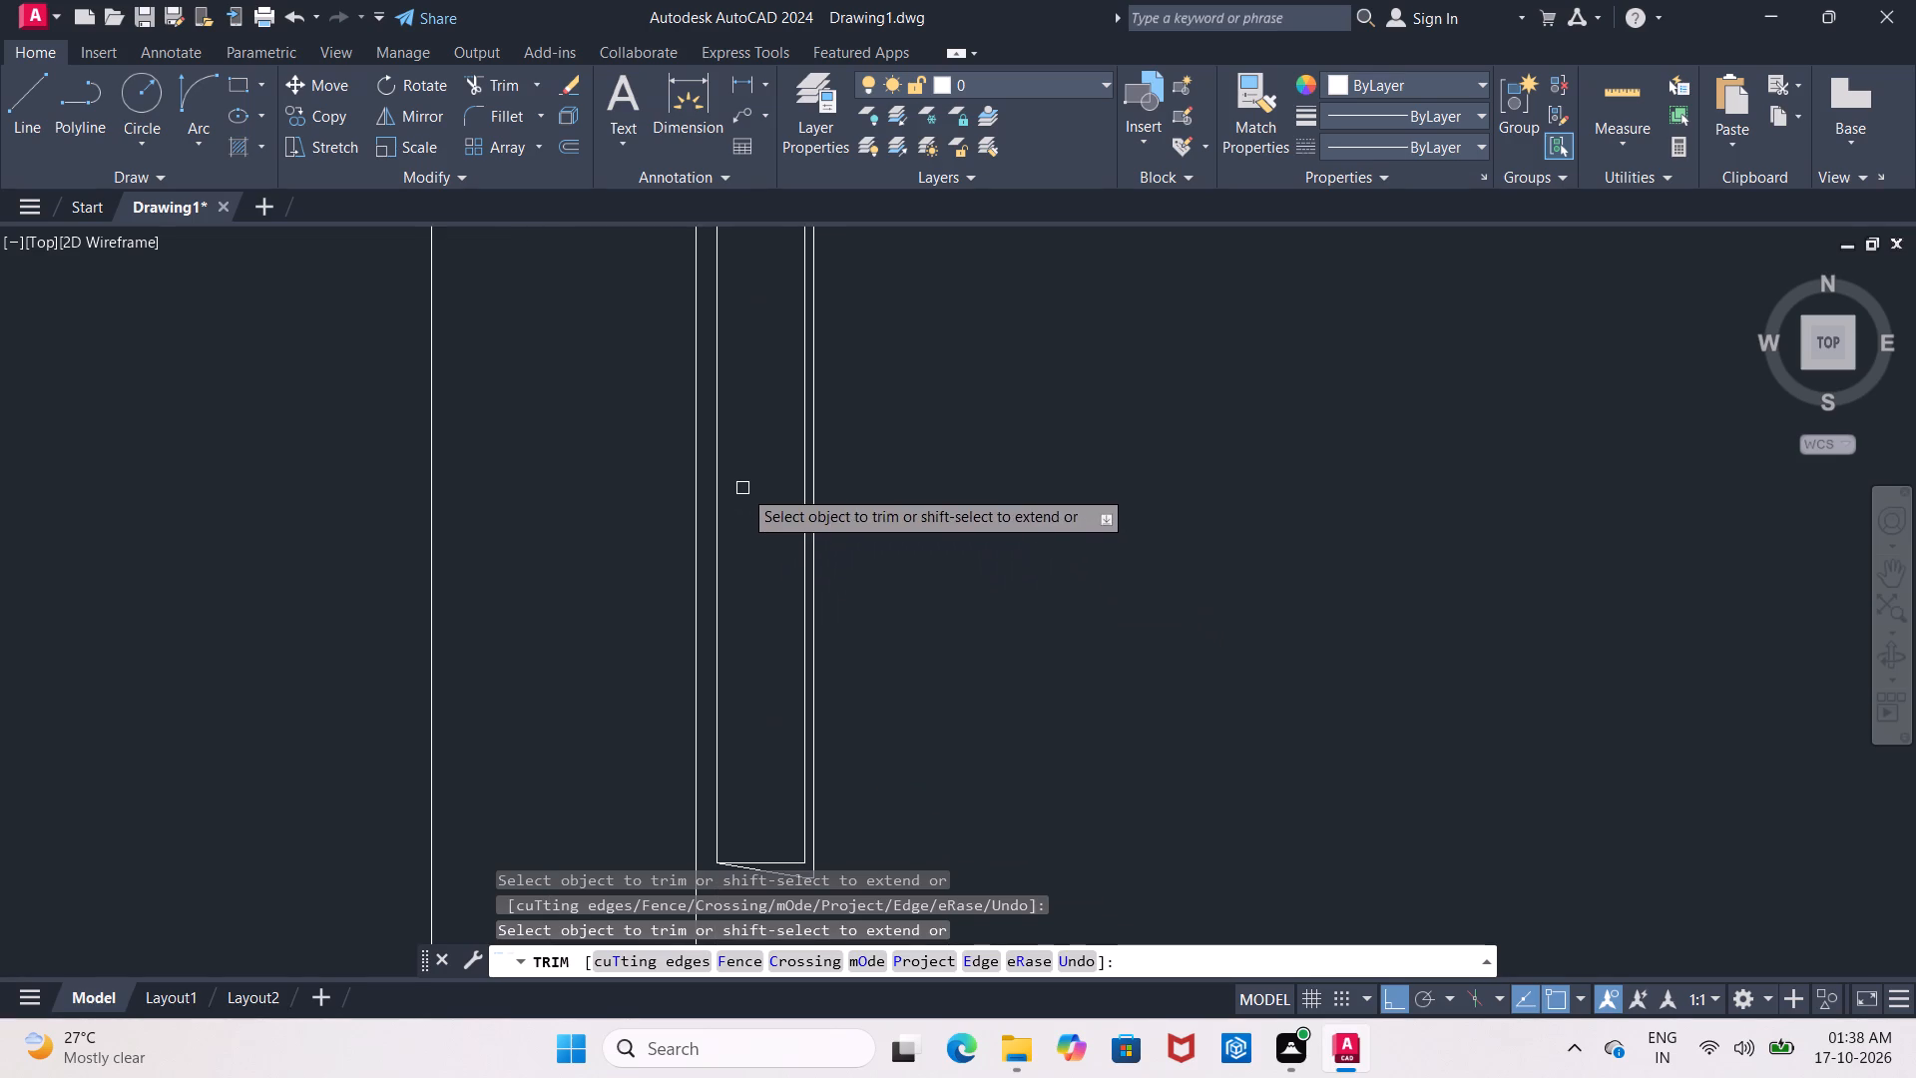
middle_click_drag(743, 487, 796, 692)
key("Escape")
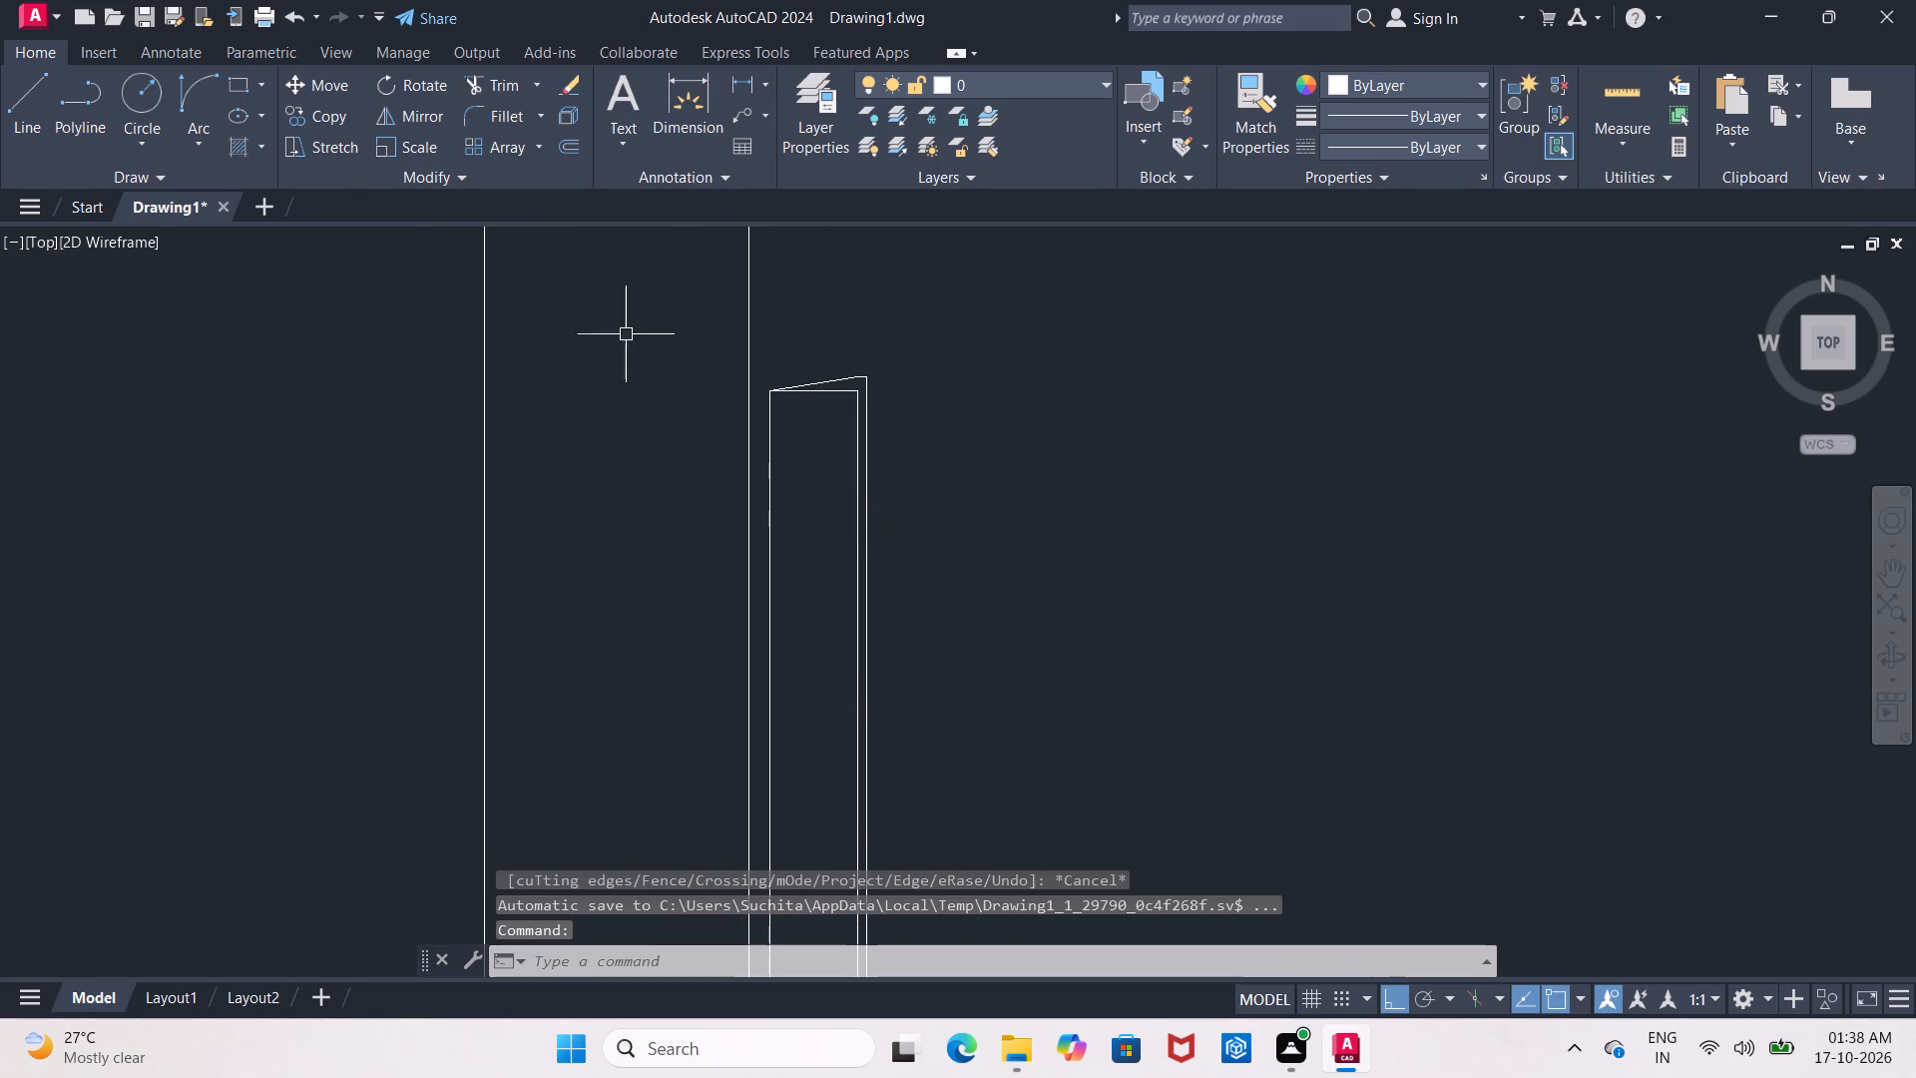
Offset the wall unit's west edge 5" to the east.
left_click(36, 135)
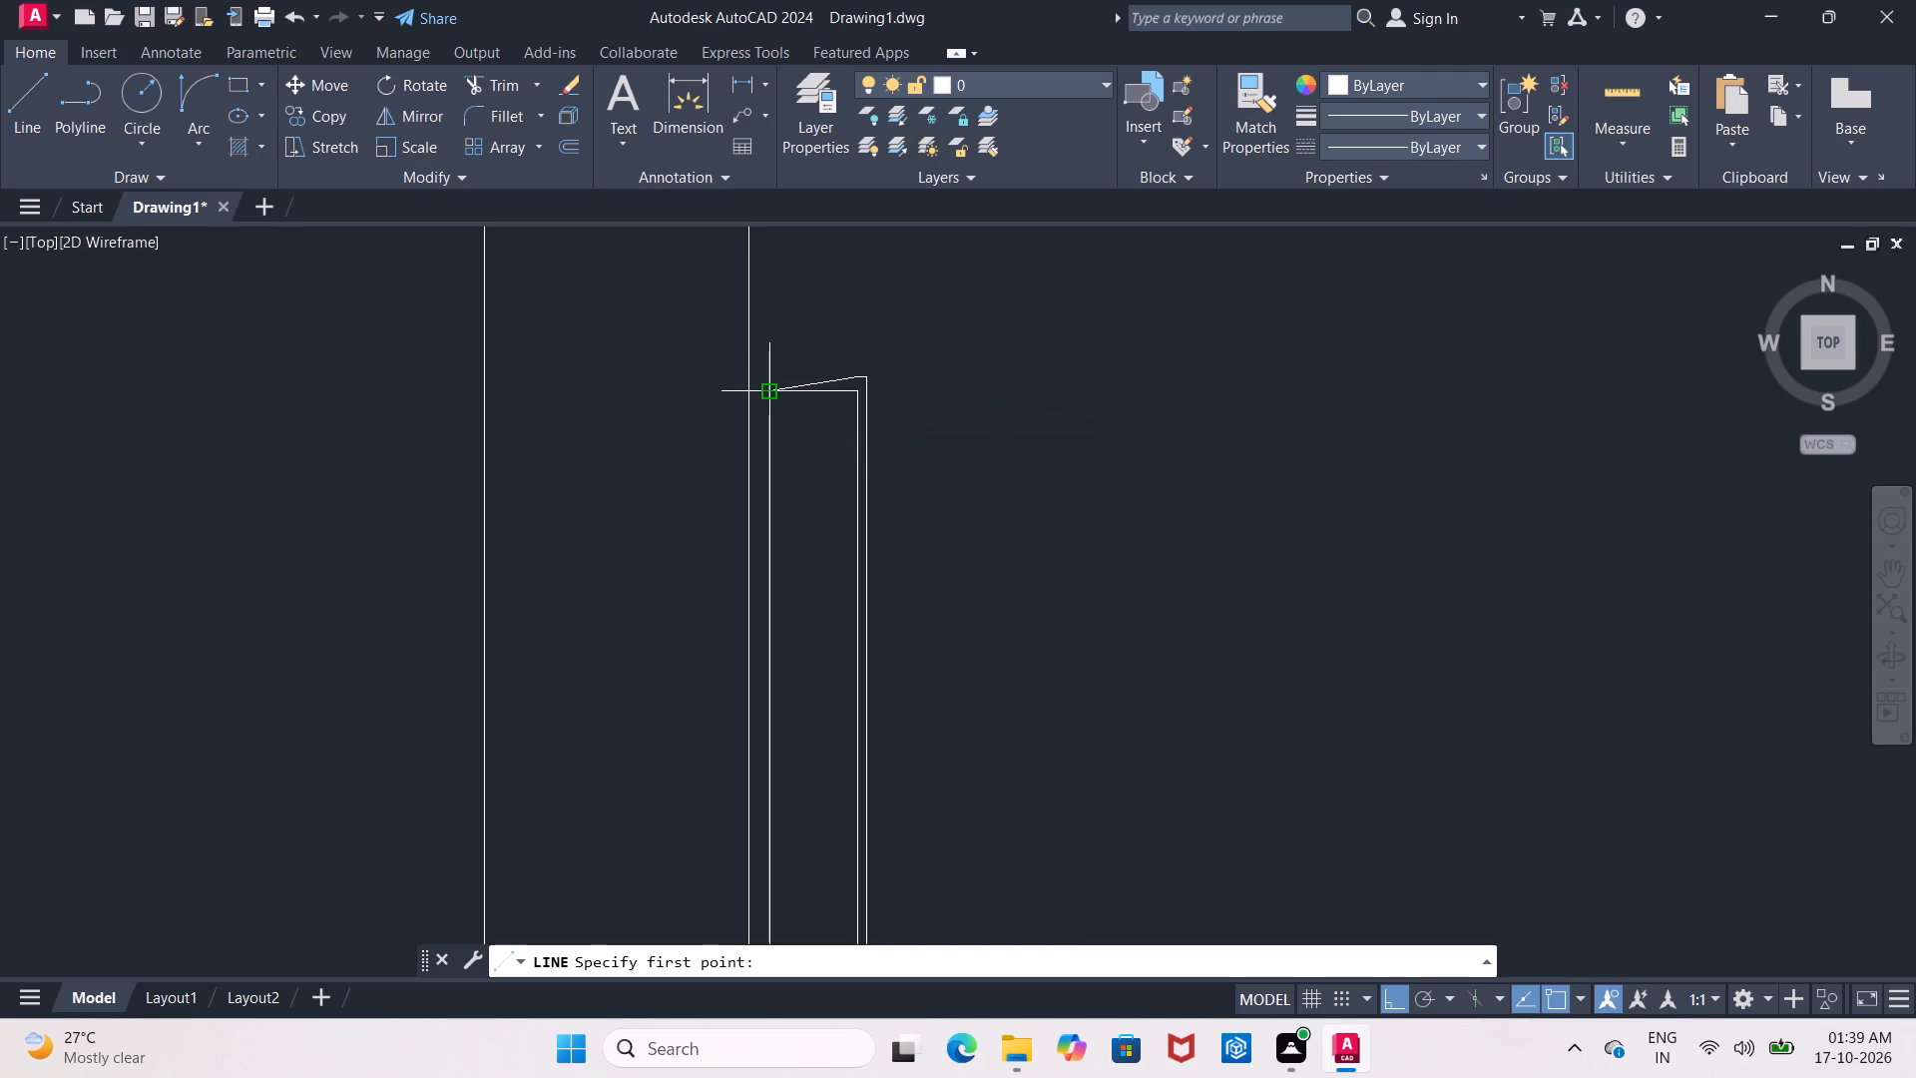
key("Escape")
key("o")
key("Return")
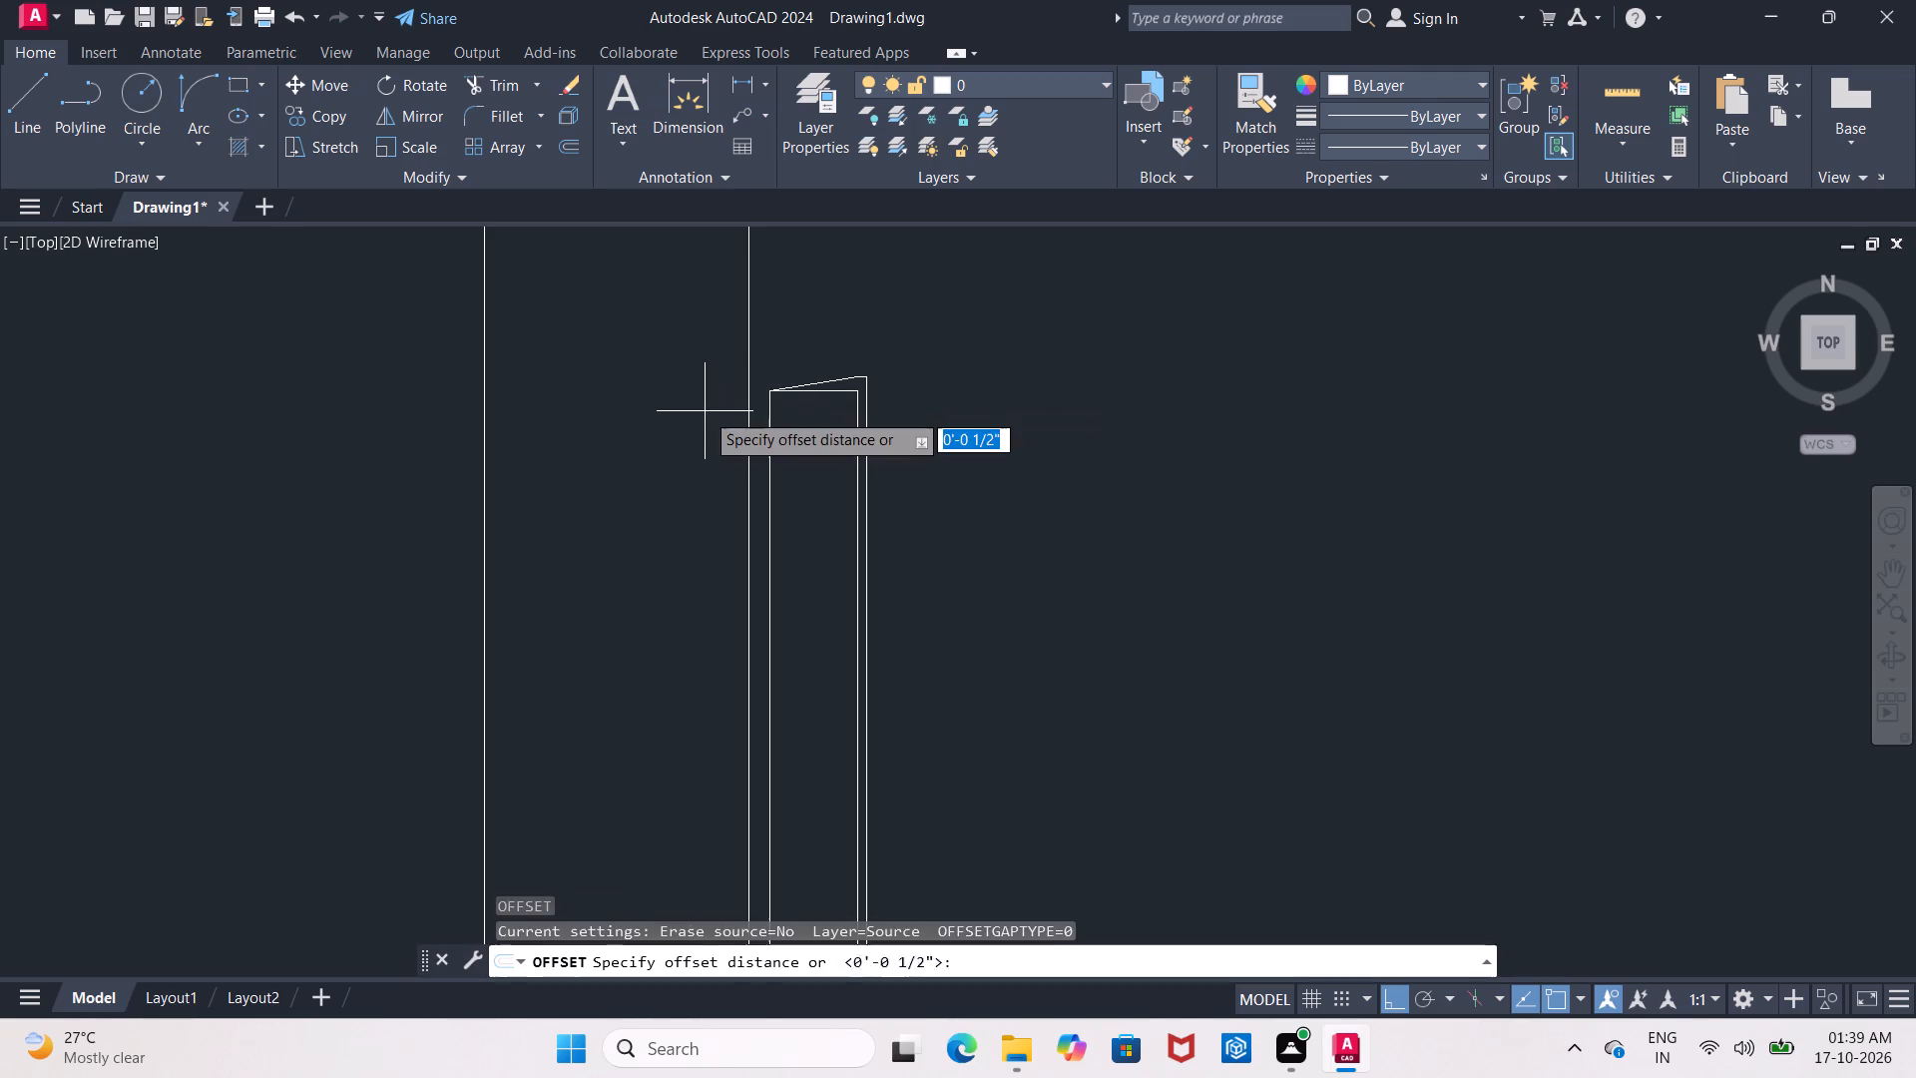
key("1")
key("shift+quotedbl")
key("Return")
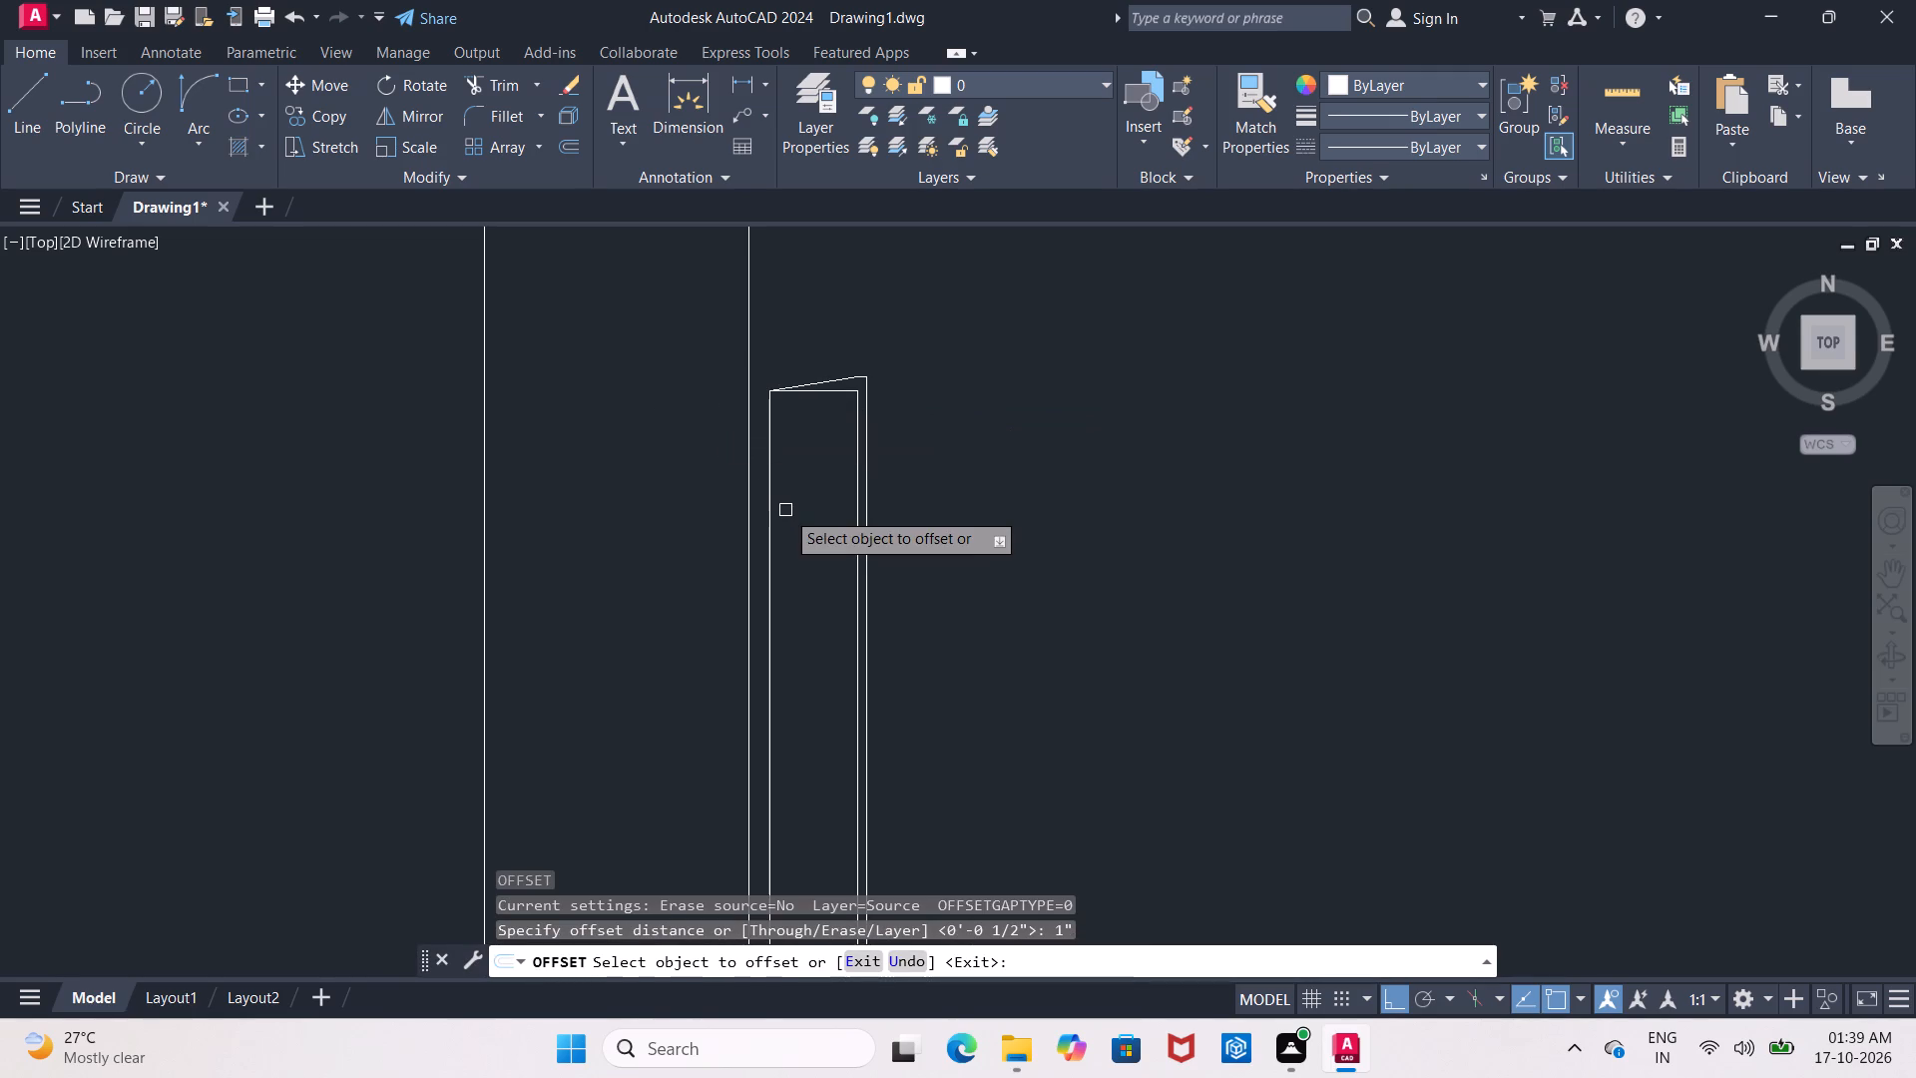
left_click(772, 527)
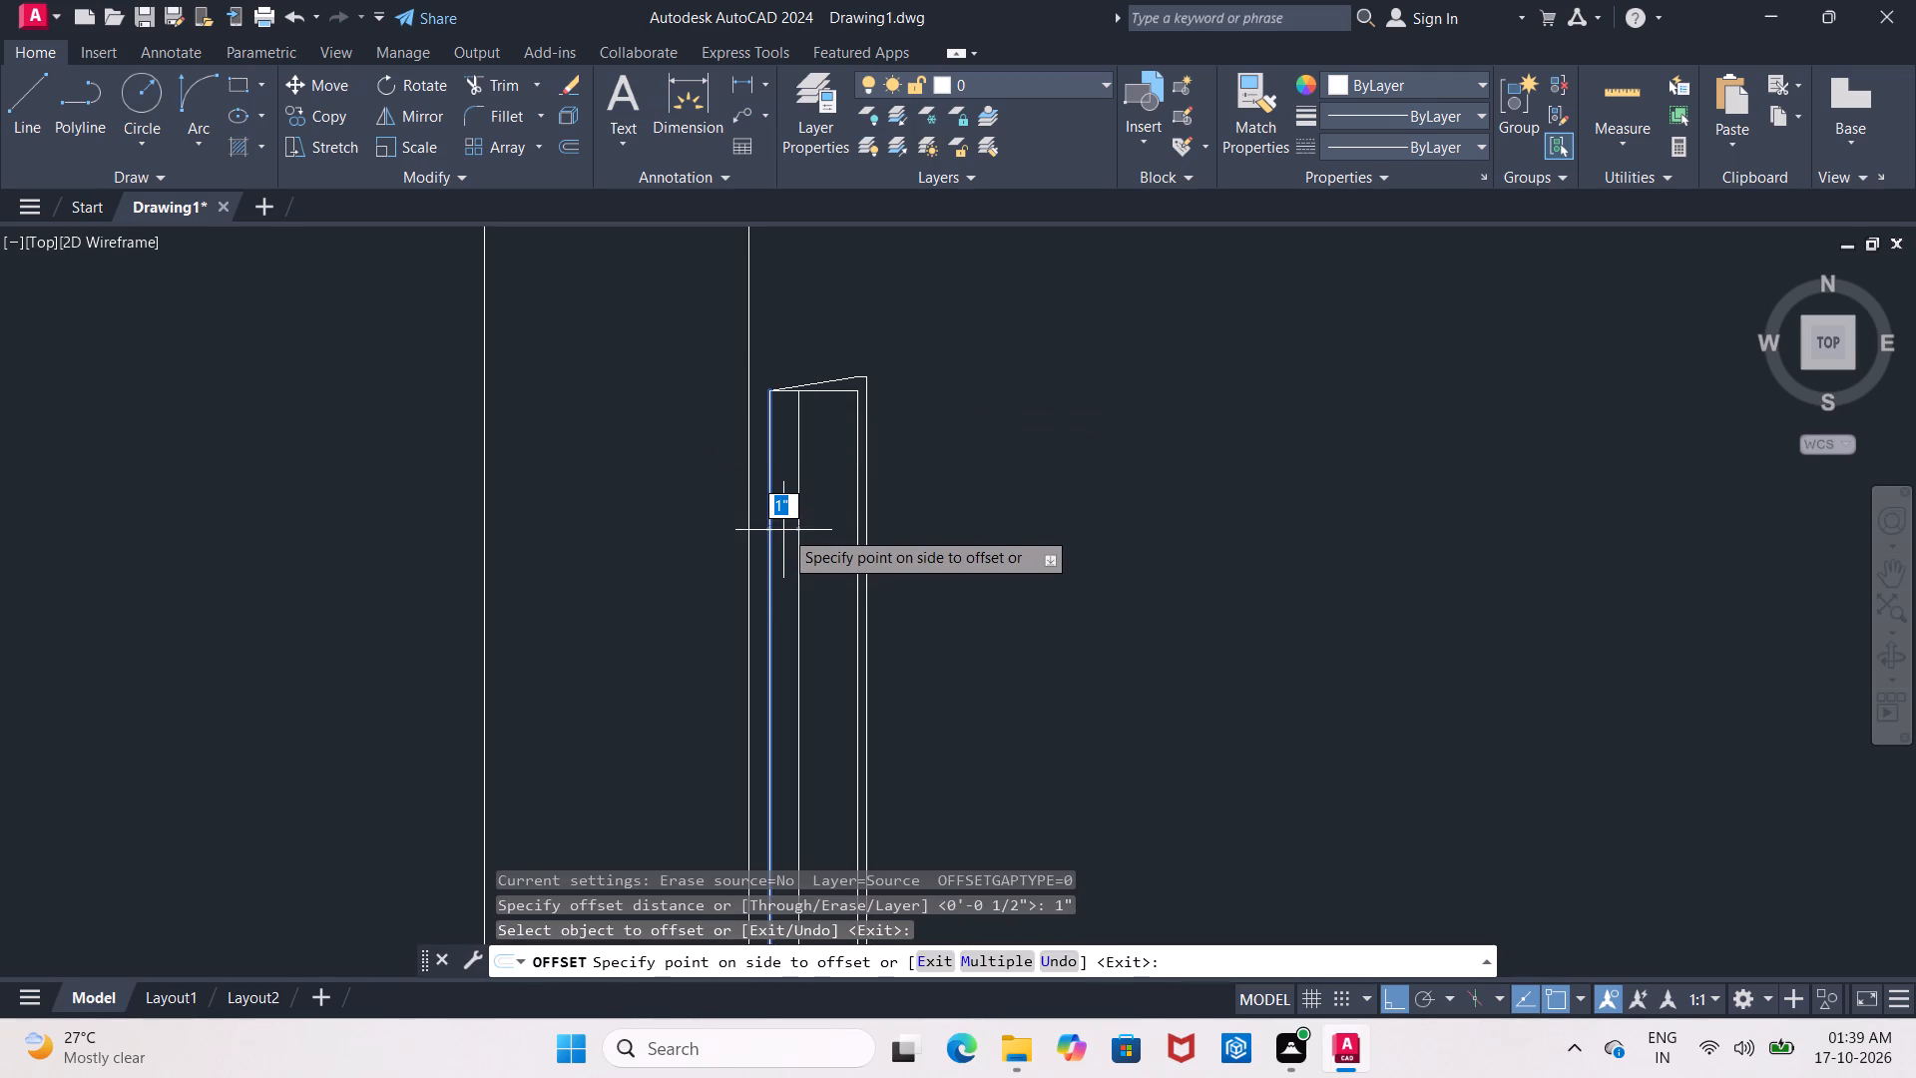
type("5\"")
key("Return")
Offset the wall unit's west edge 1" to the east.
key("o")
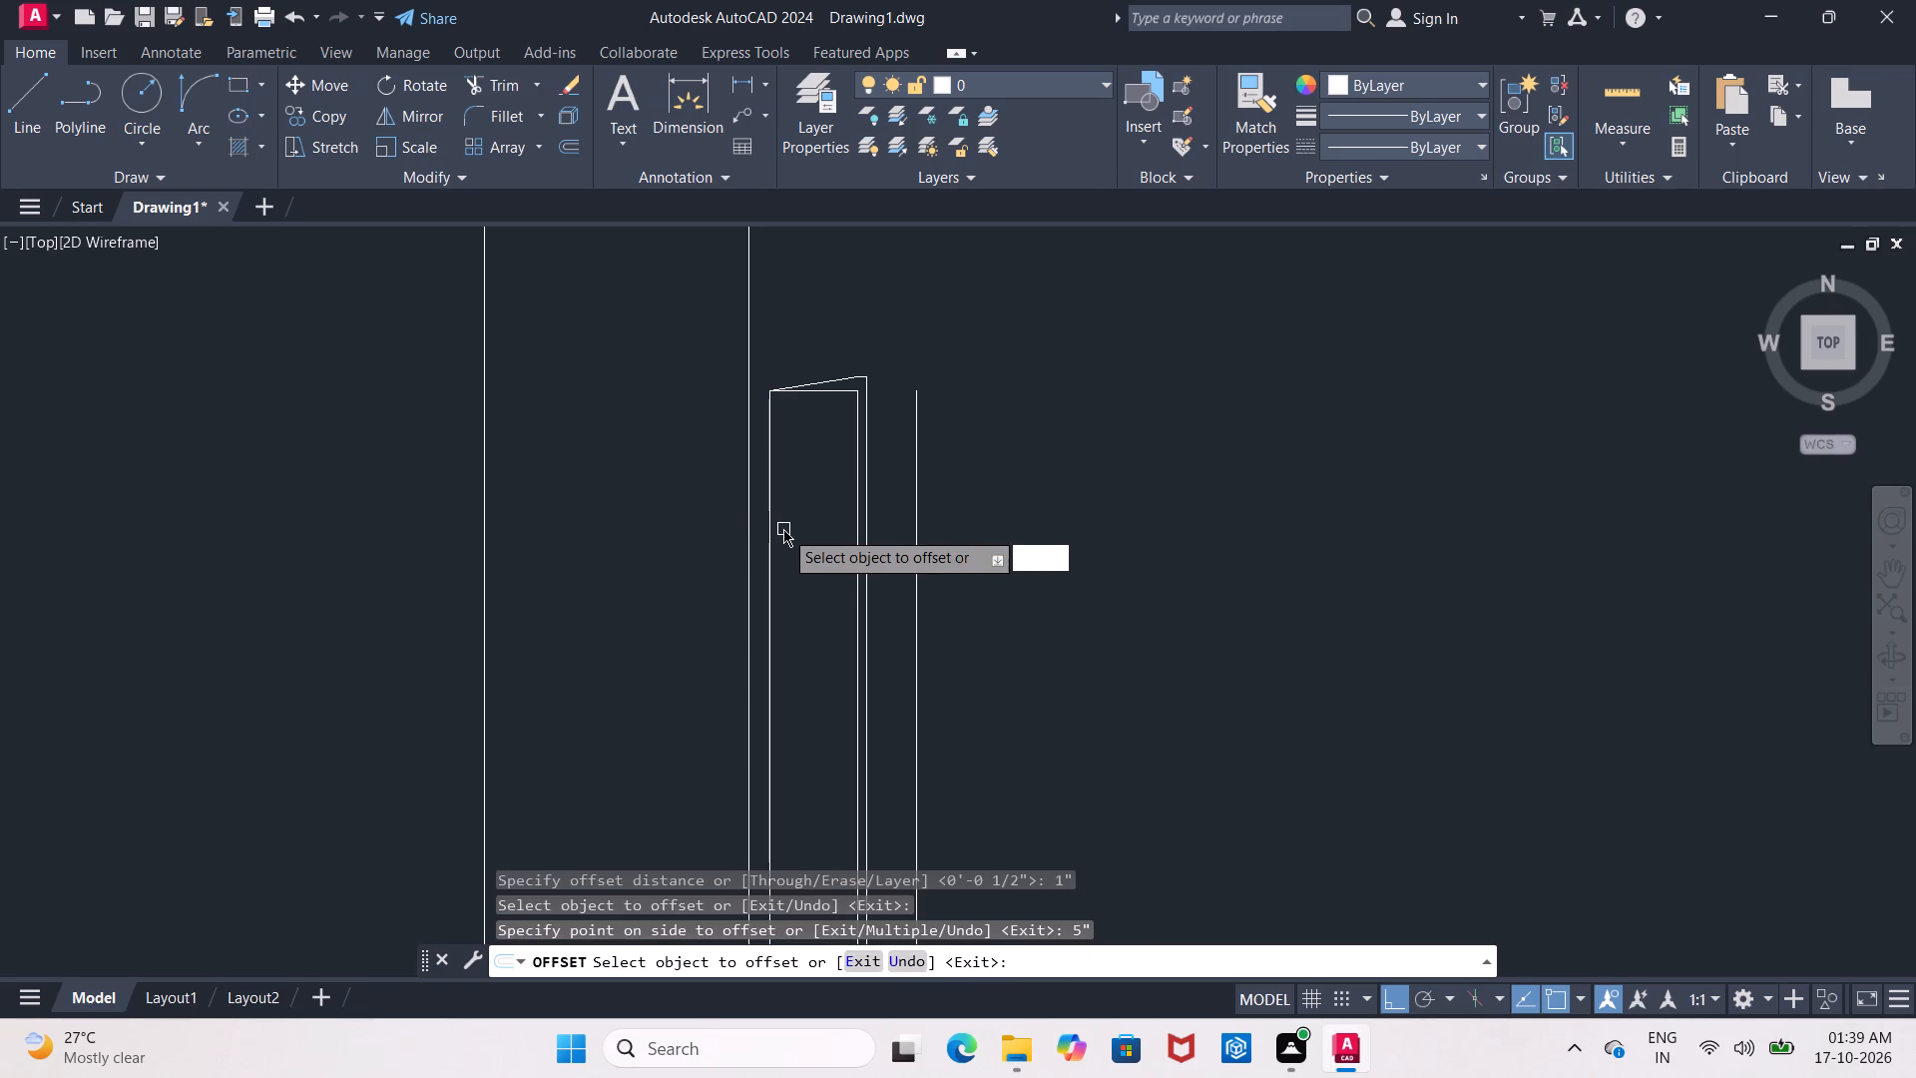
key("Return")
type(".5")
key("shift+quotedbl")
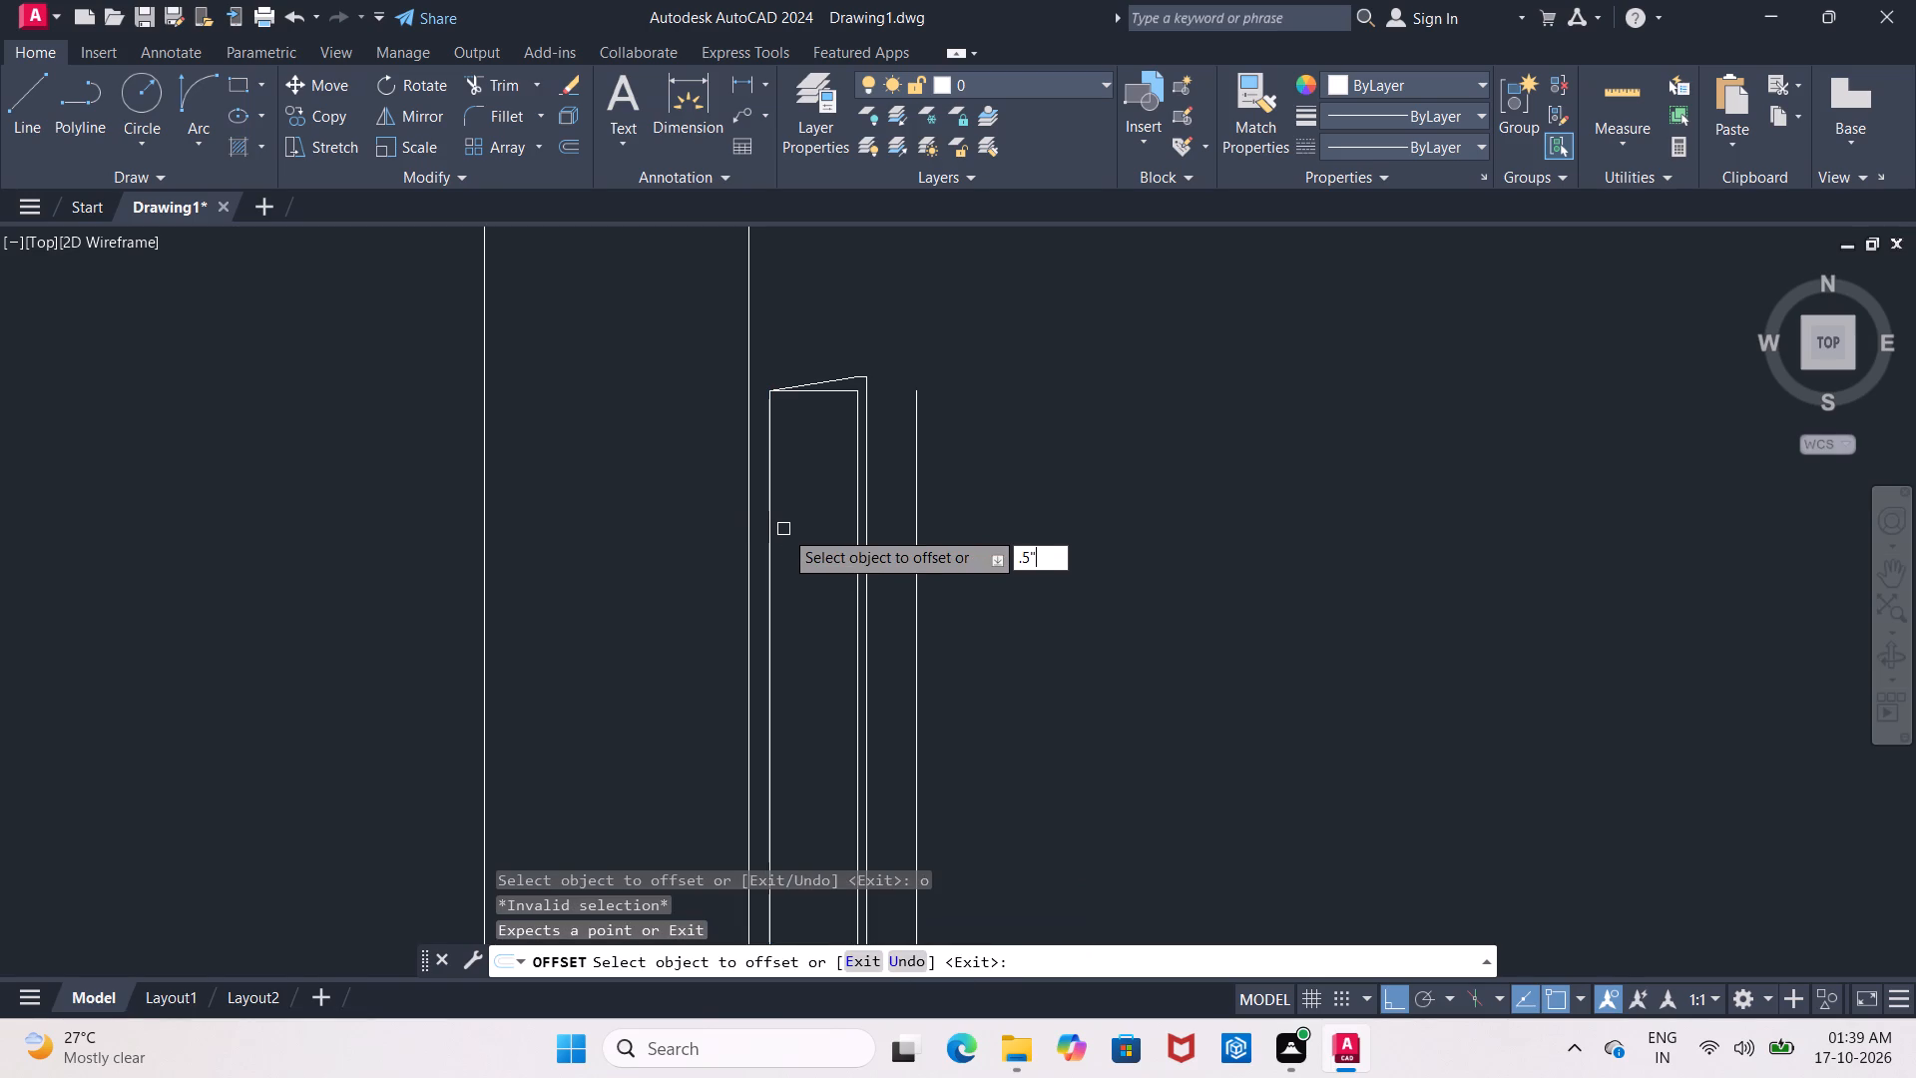
key("Return")
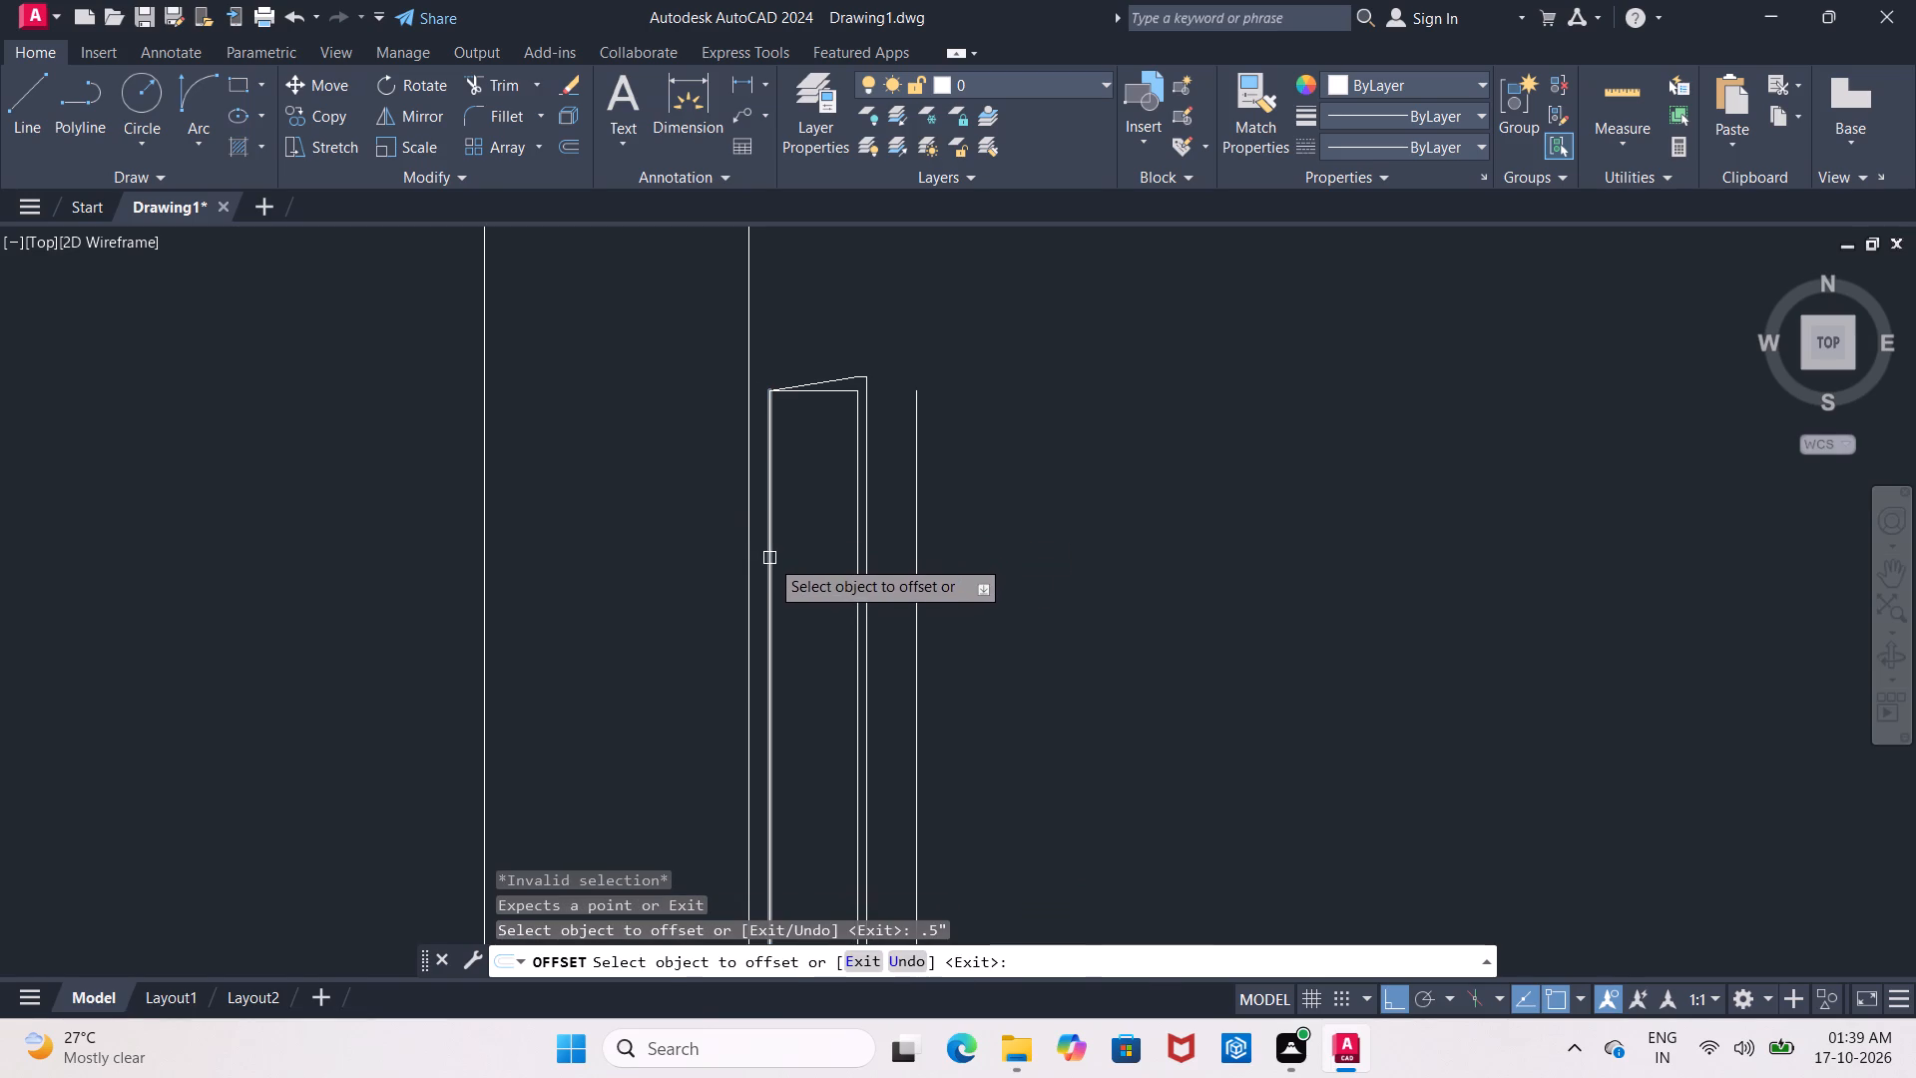
left_click(769, 558)
left_click(795, 576)
middle_click_drag(799, 538, 791, 518)
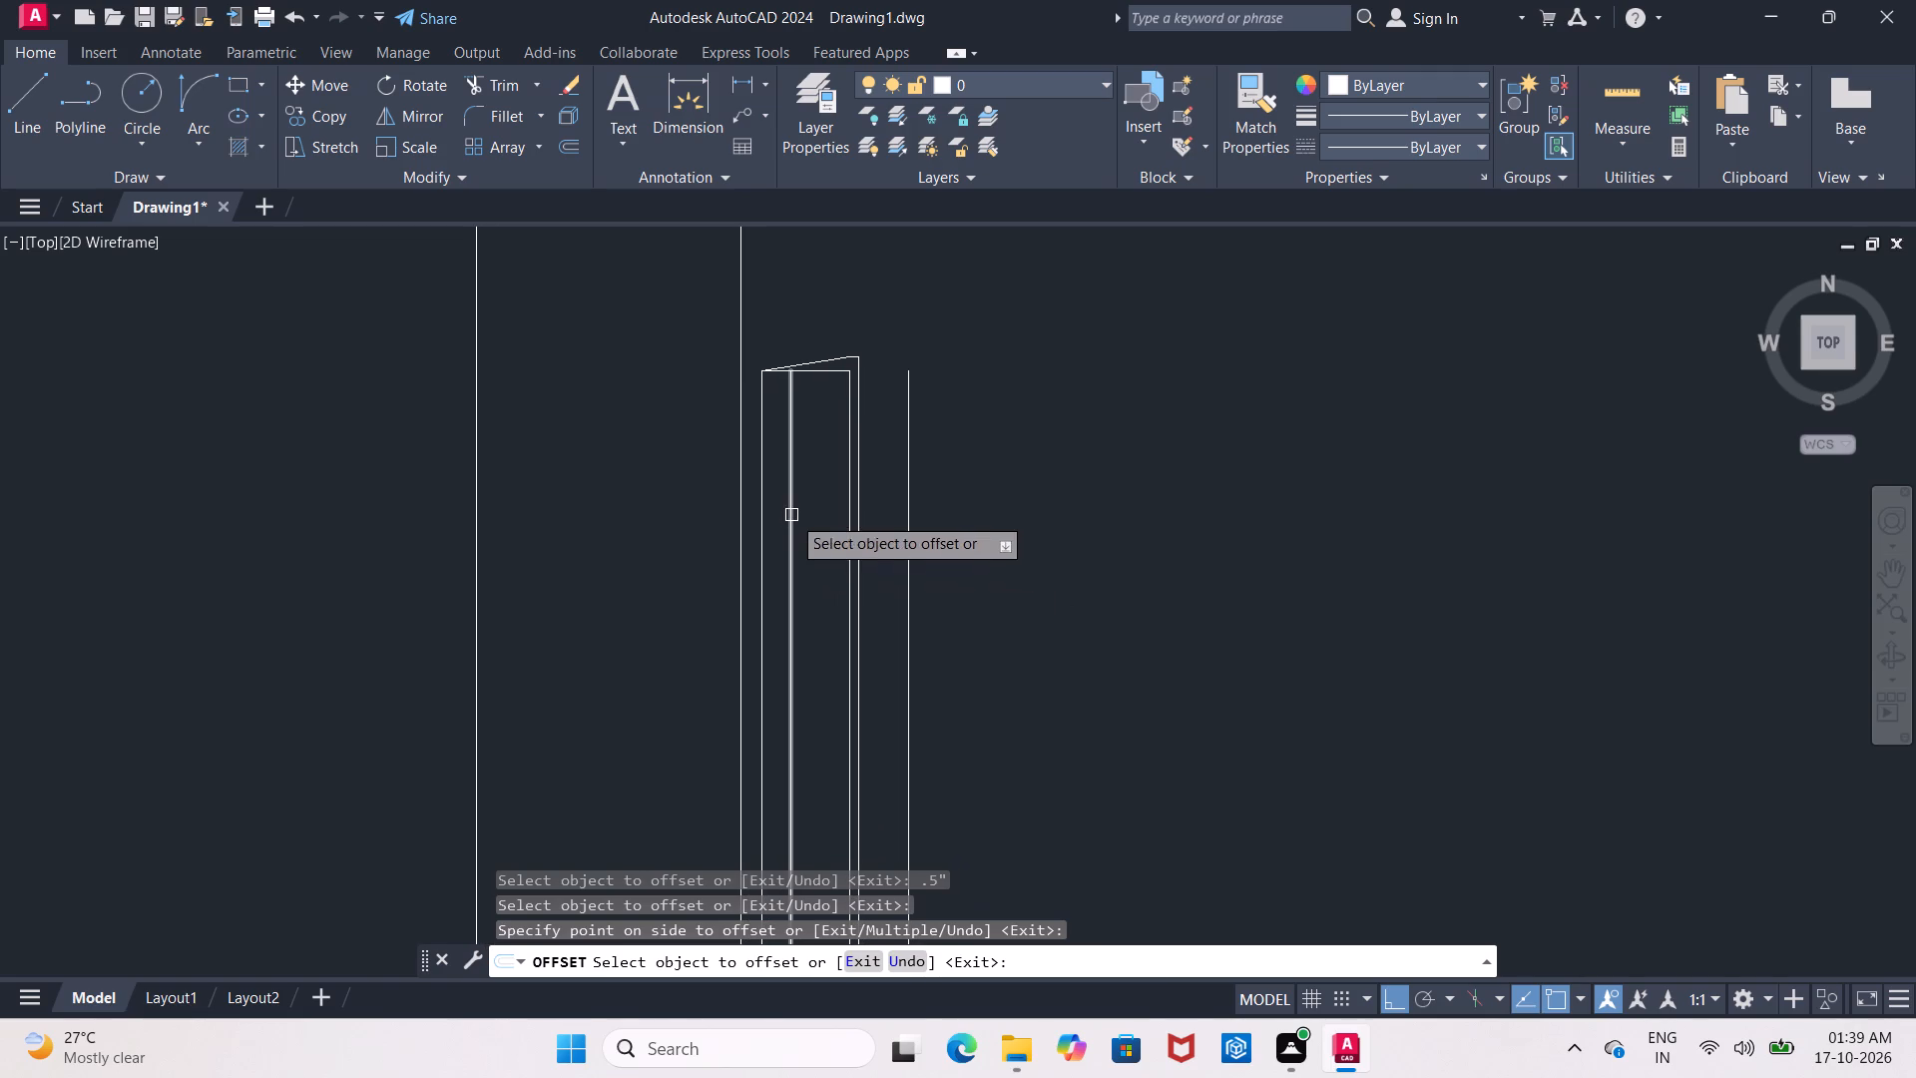
key("Escape")
Delete the stray vertical line 5" east of the wall unit's west edge.
key("t")
key("r")
key("Return")
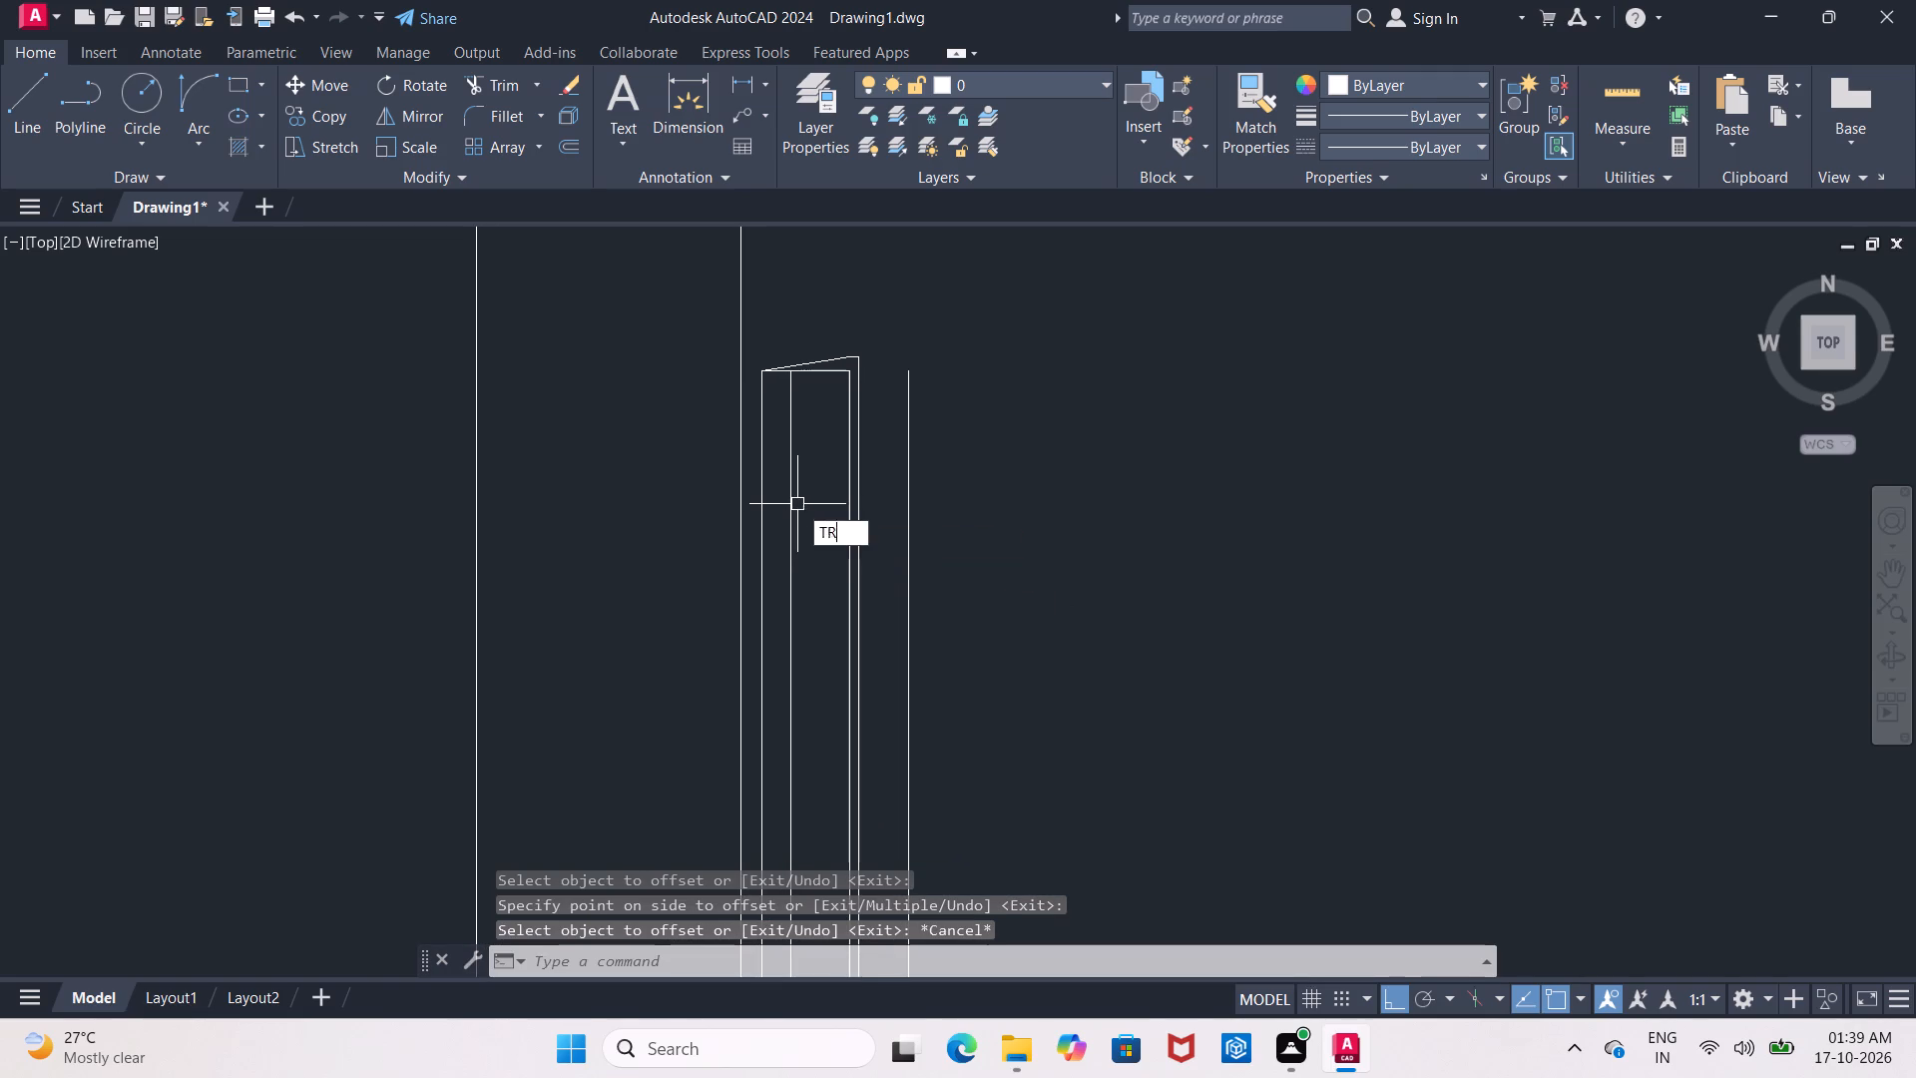
key("Return")
left_click(906, 507)
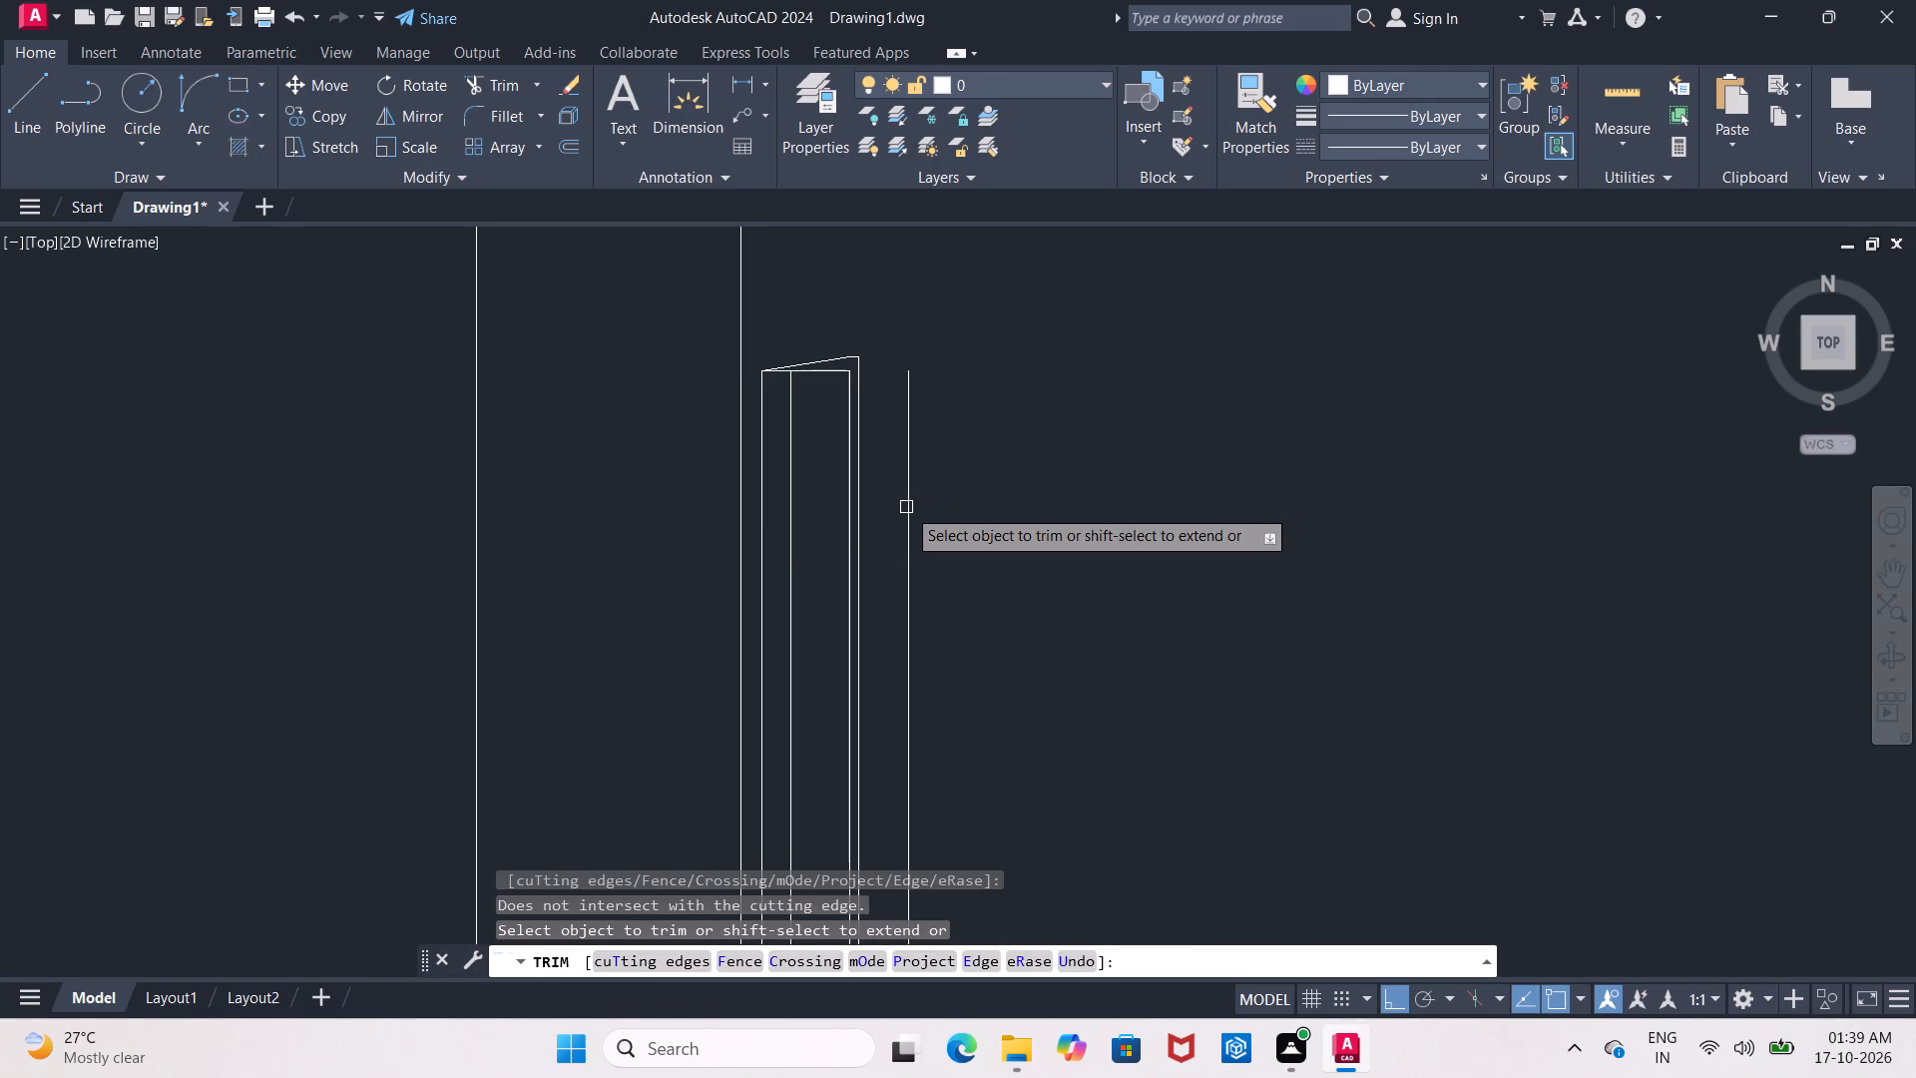
key("Escape")
left_click(906, 507)
key("Delete")
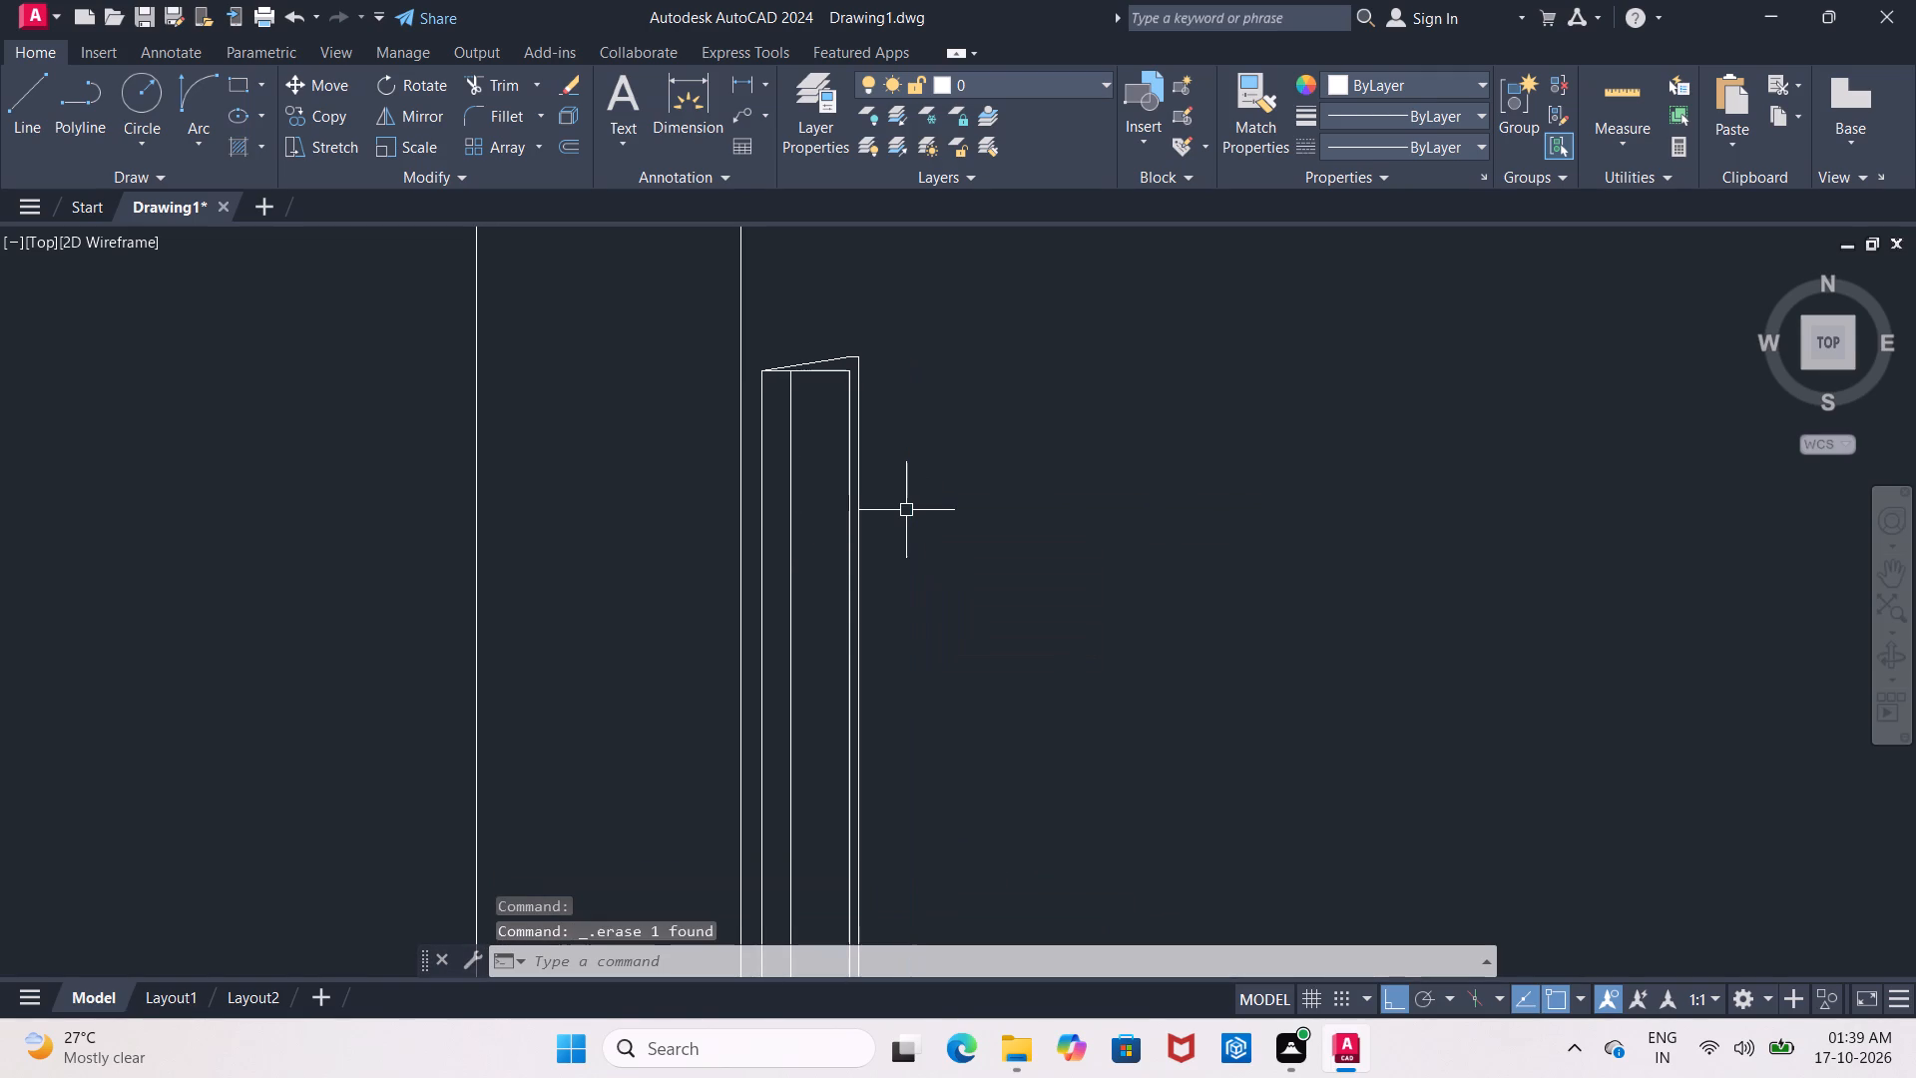
Open the Blocks collection of House Designer.dwg in DesignCenter.
scroll(906, 510, "down", 3)
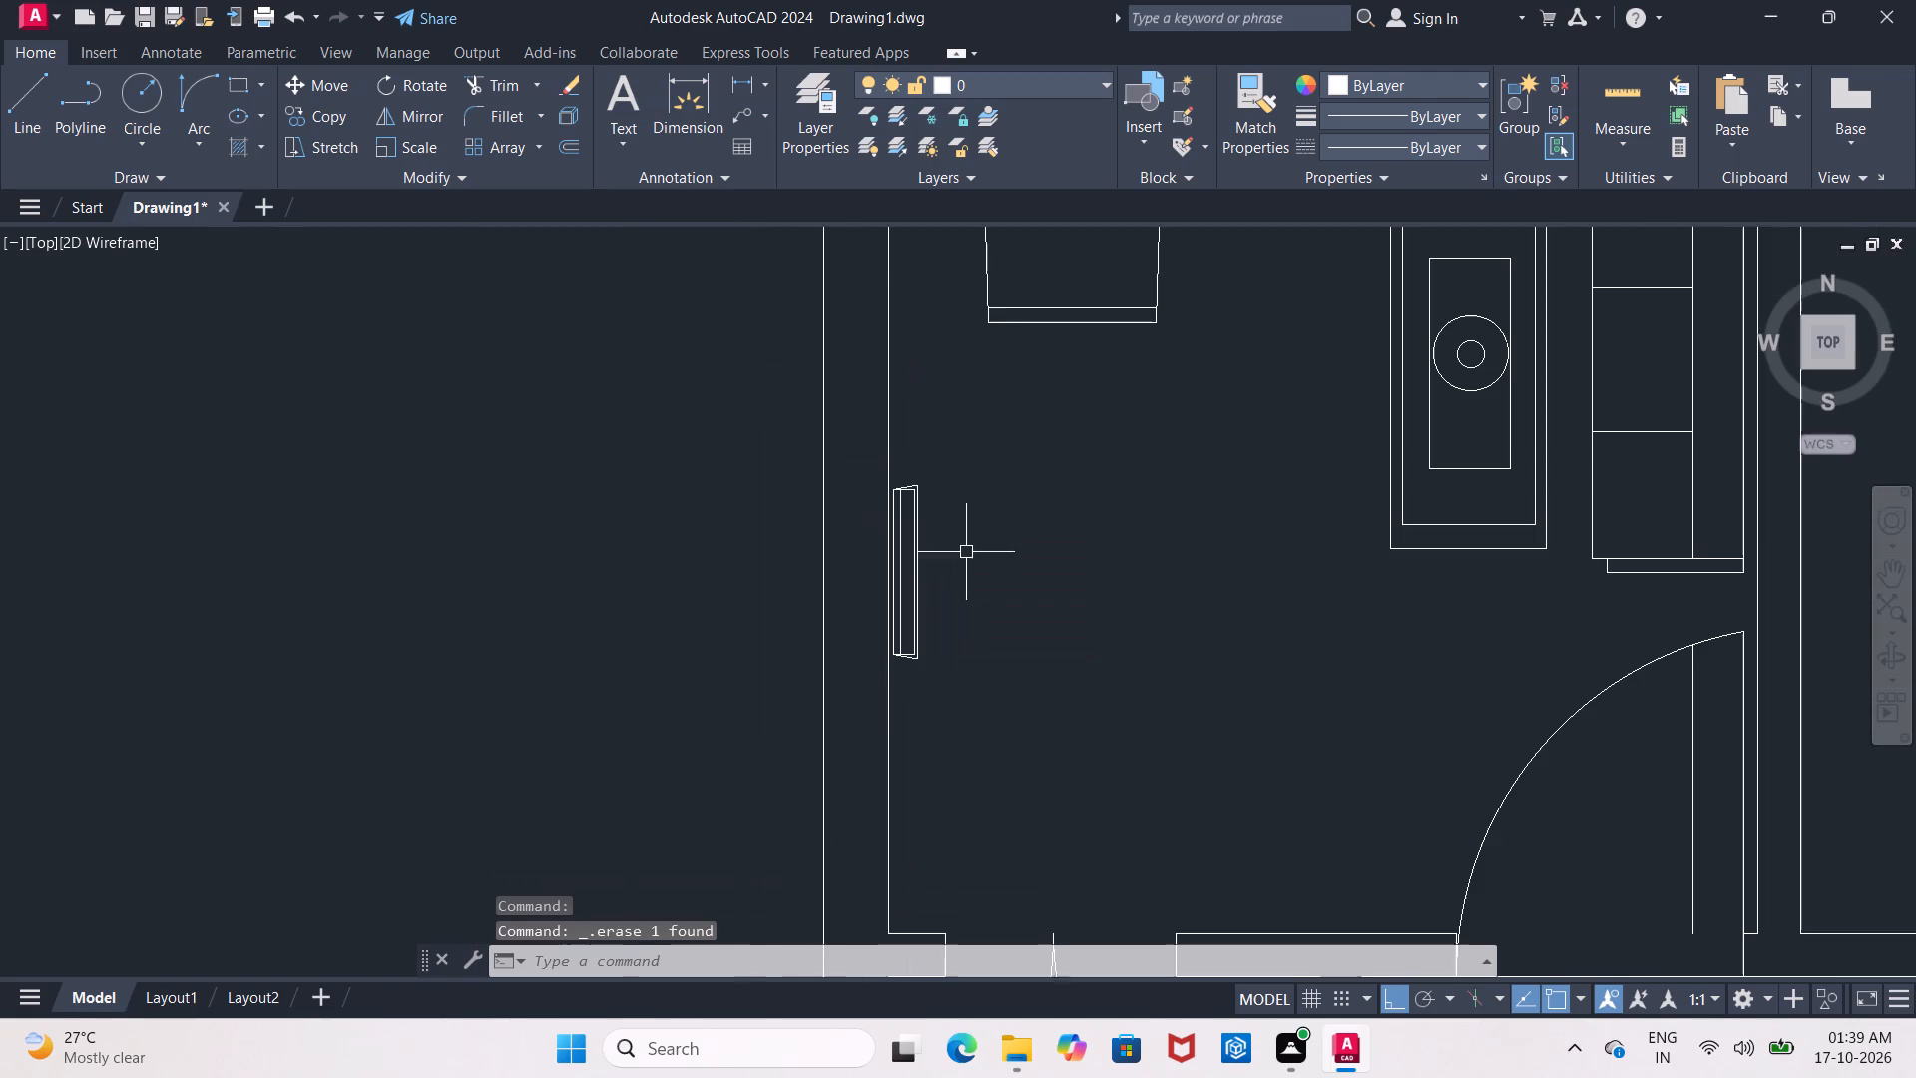
middle_click_drag(1147, 664, 1071, 501)
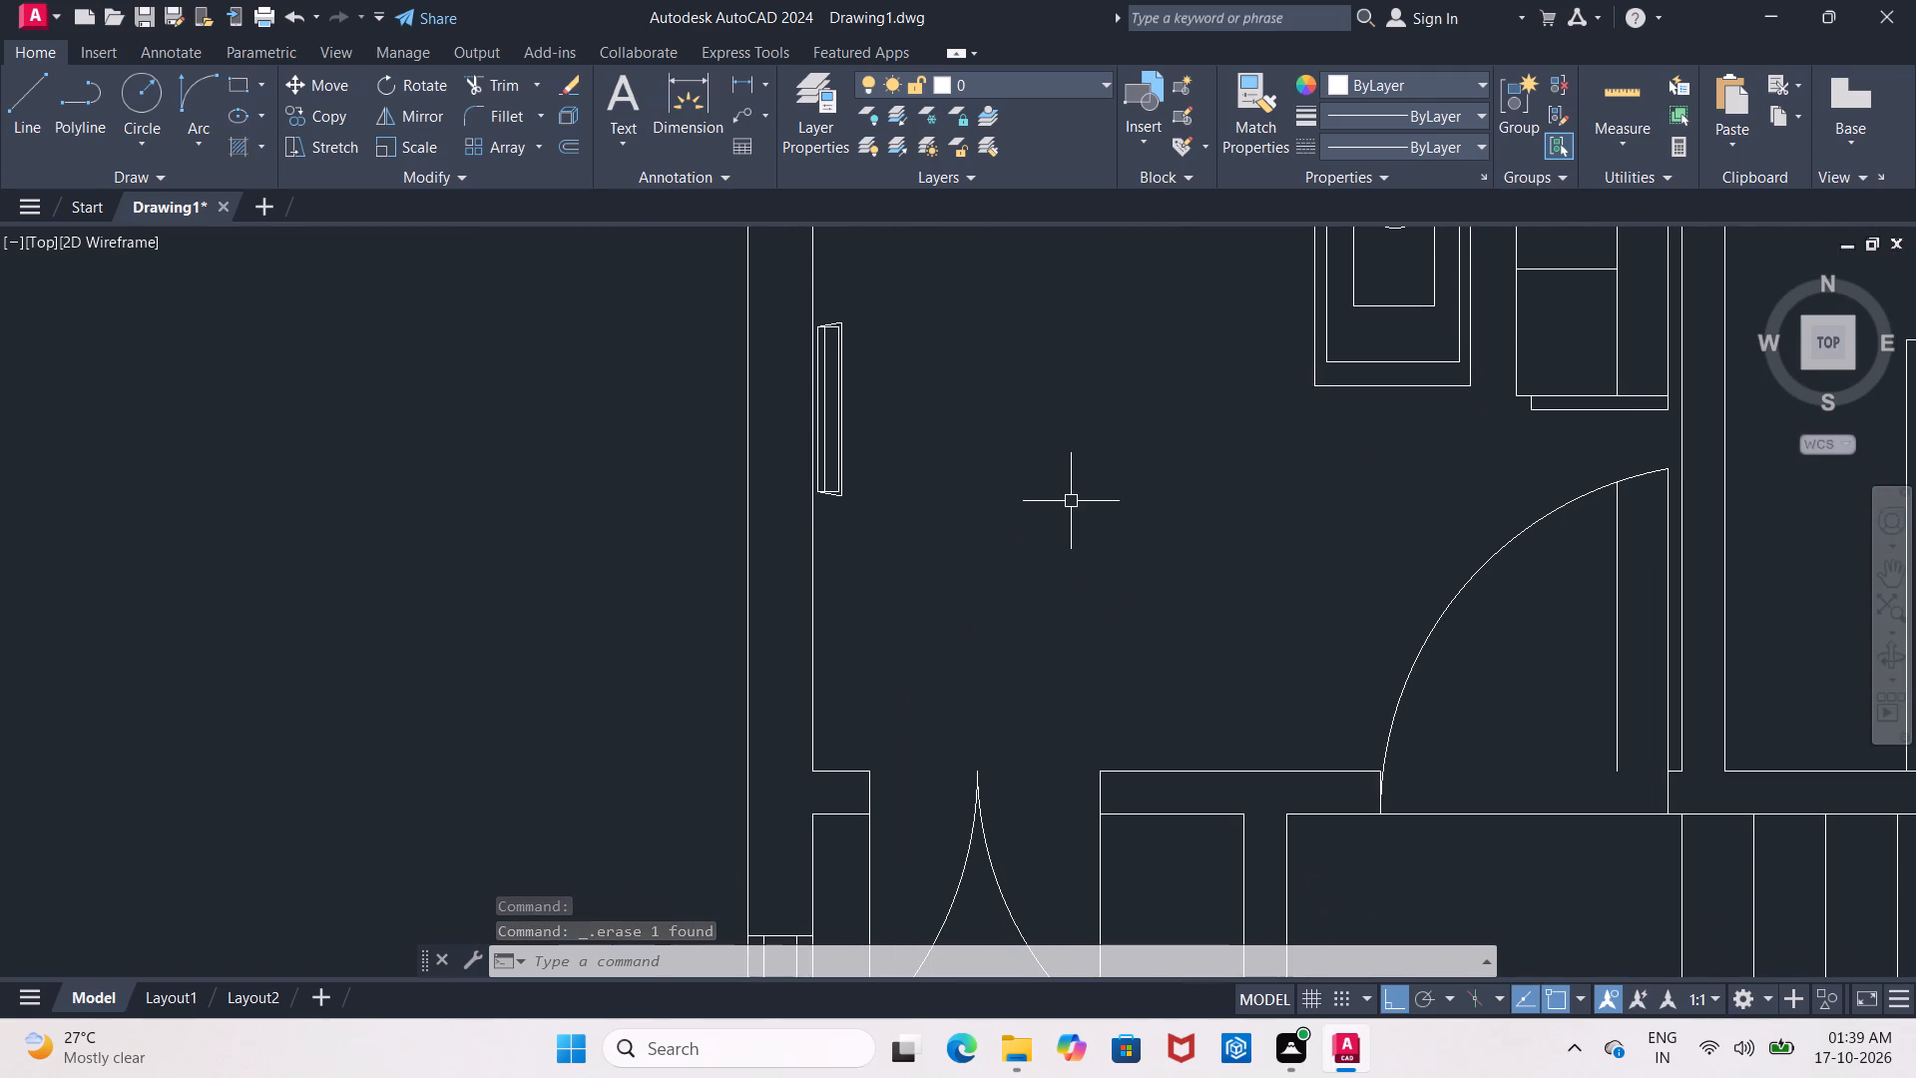
scroll(1062, 497, "down", 2)
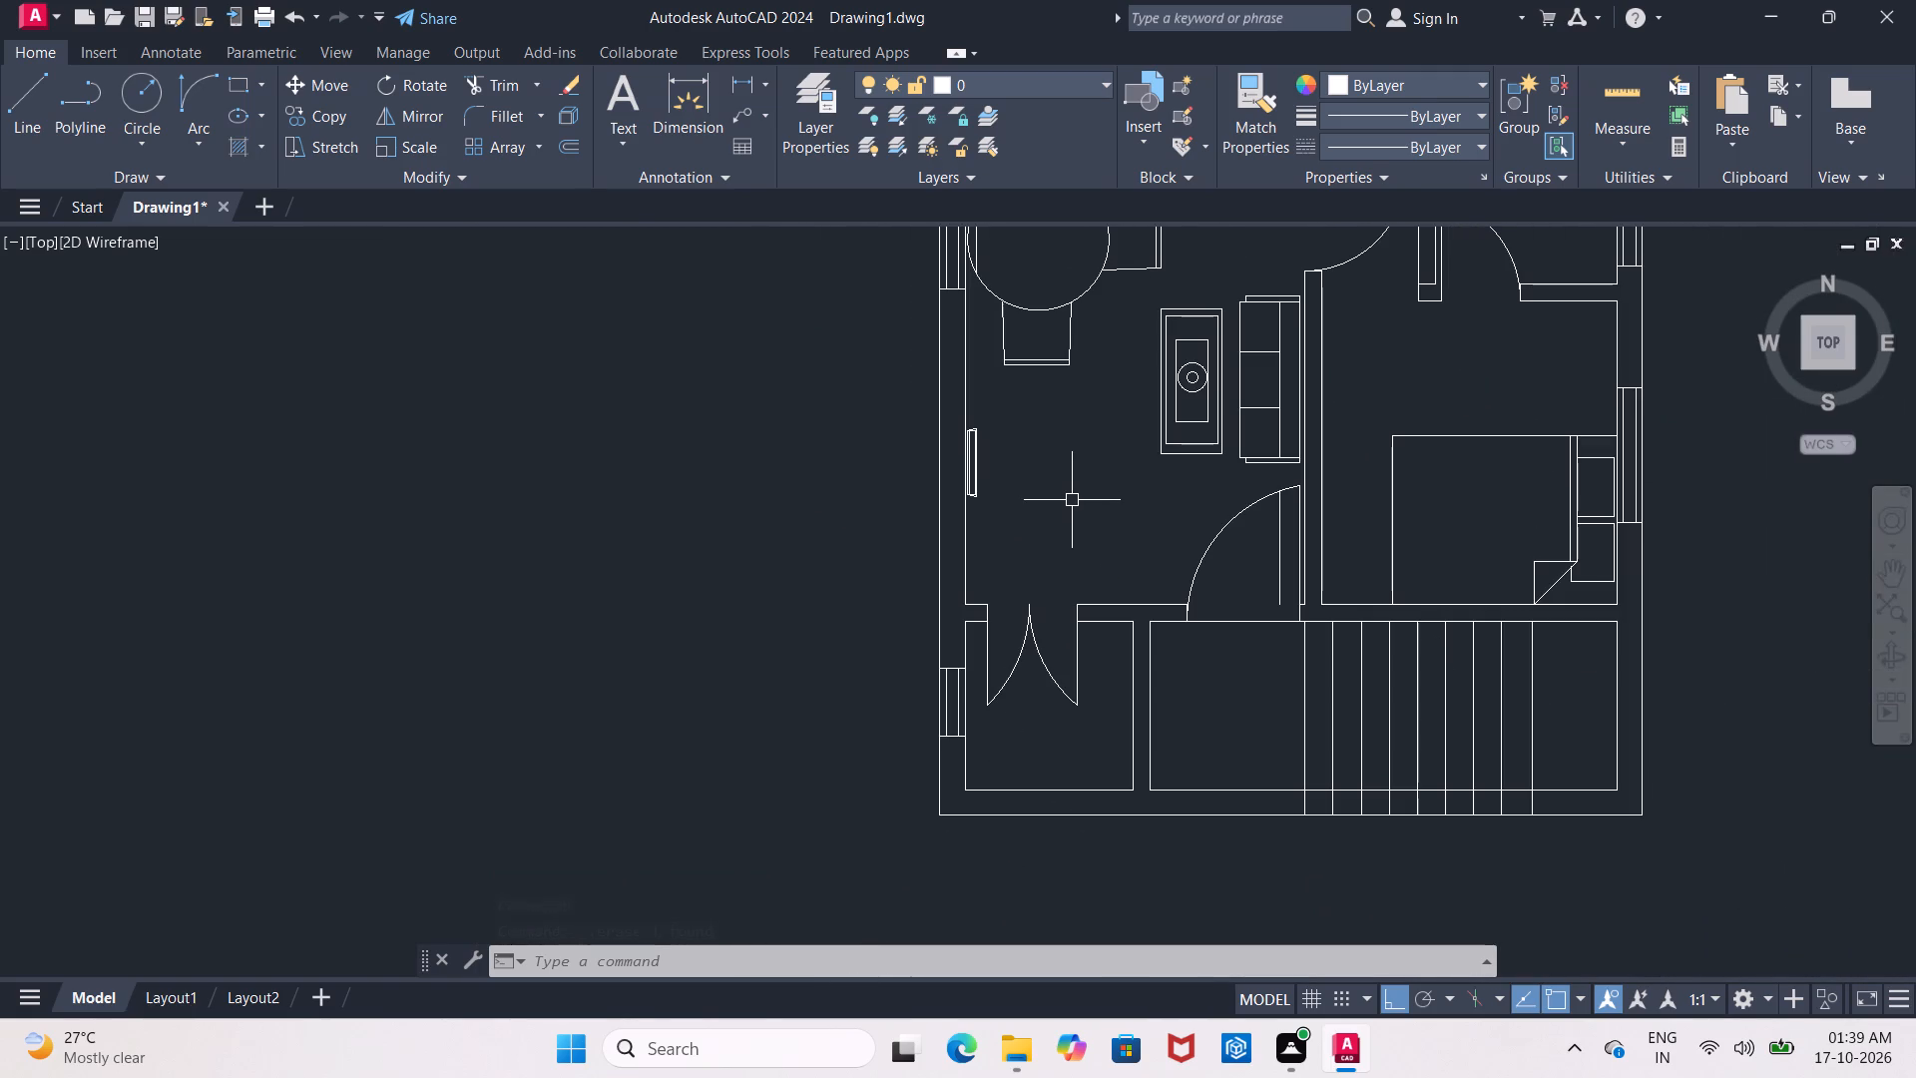
middle_click_drag(1073, 501, 975, 667)
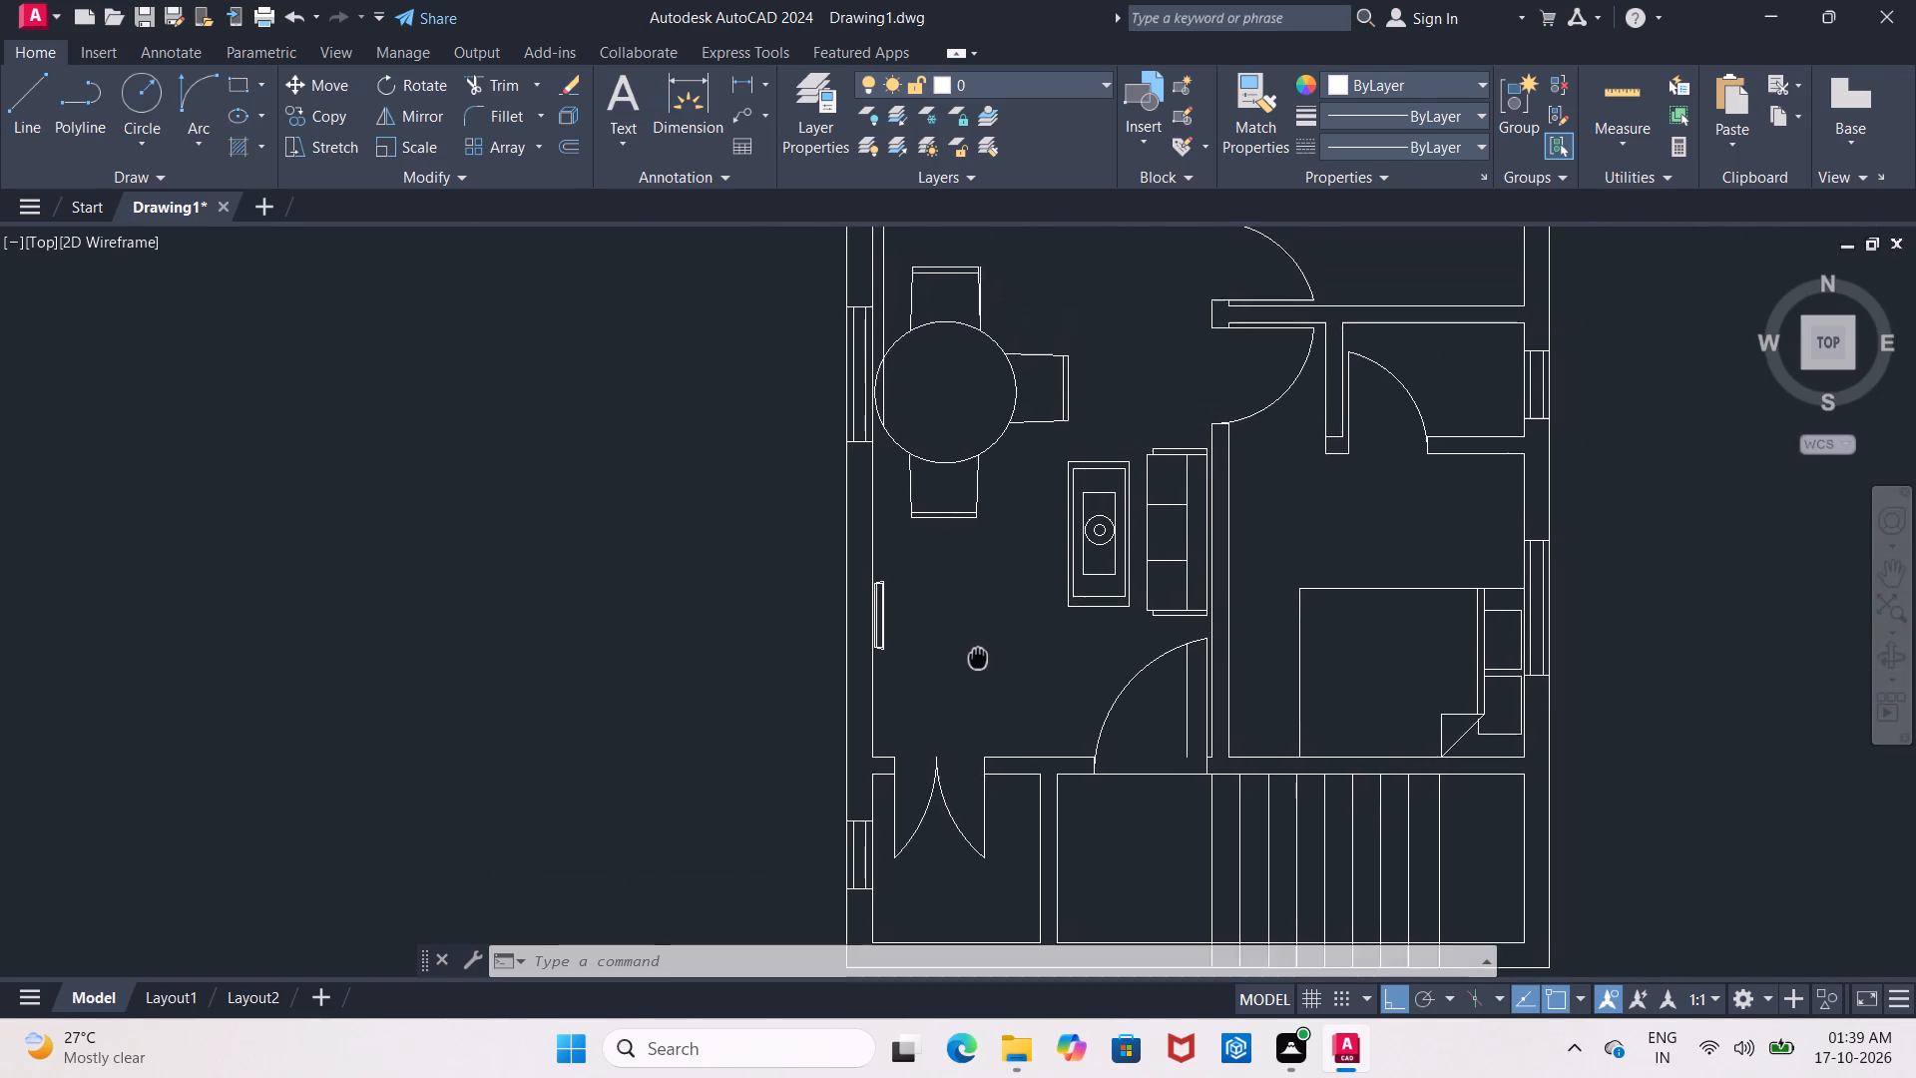
middle_click_drag(975, 667, 949, 719)
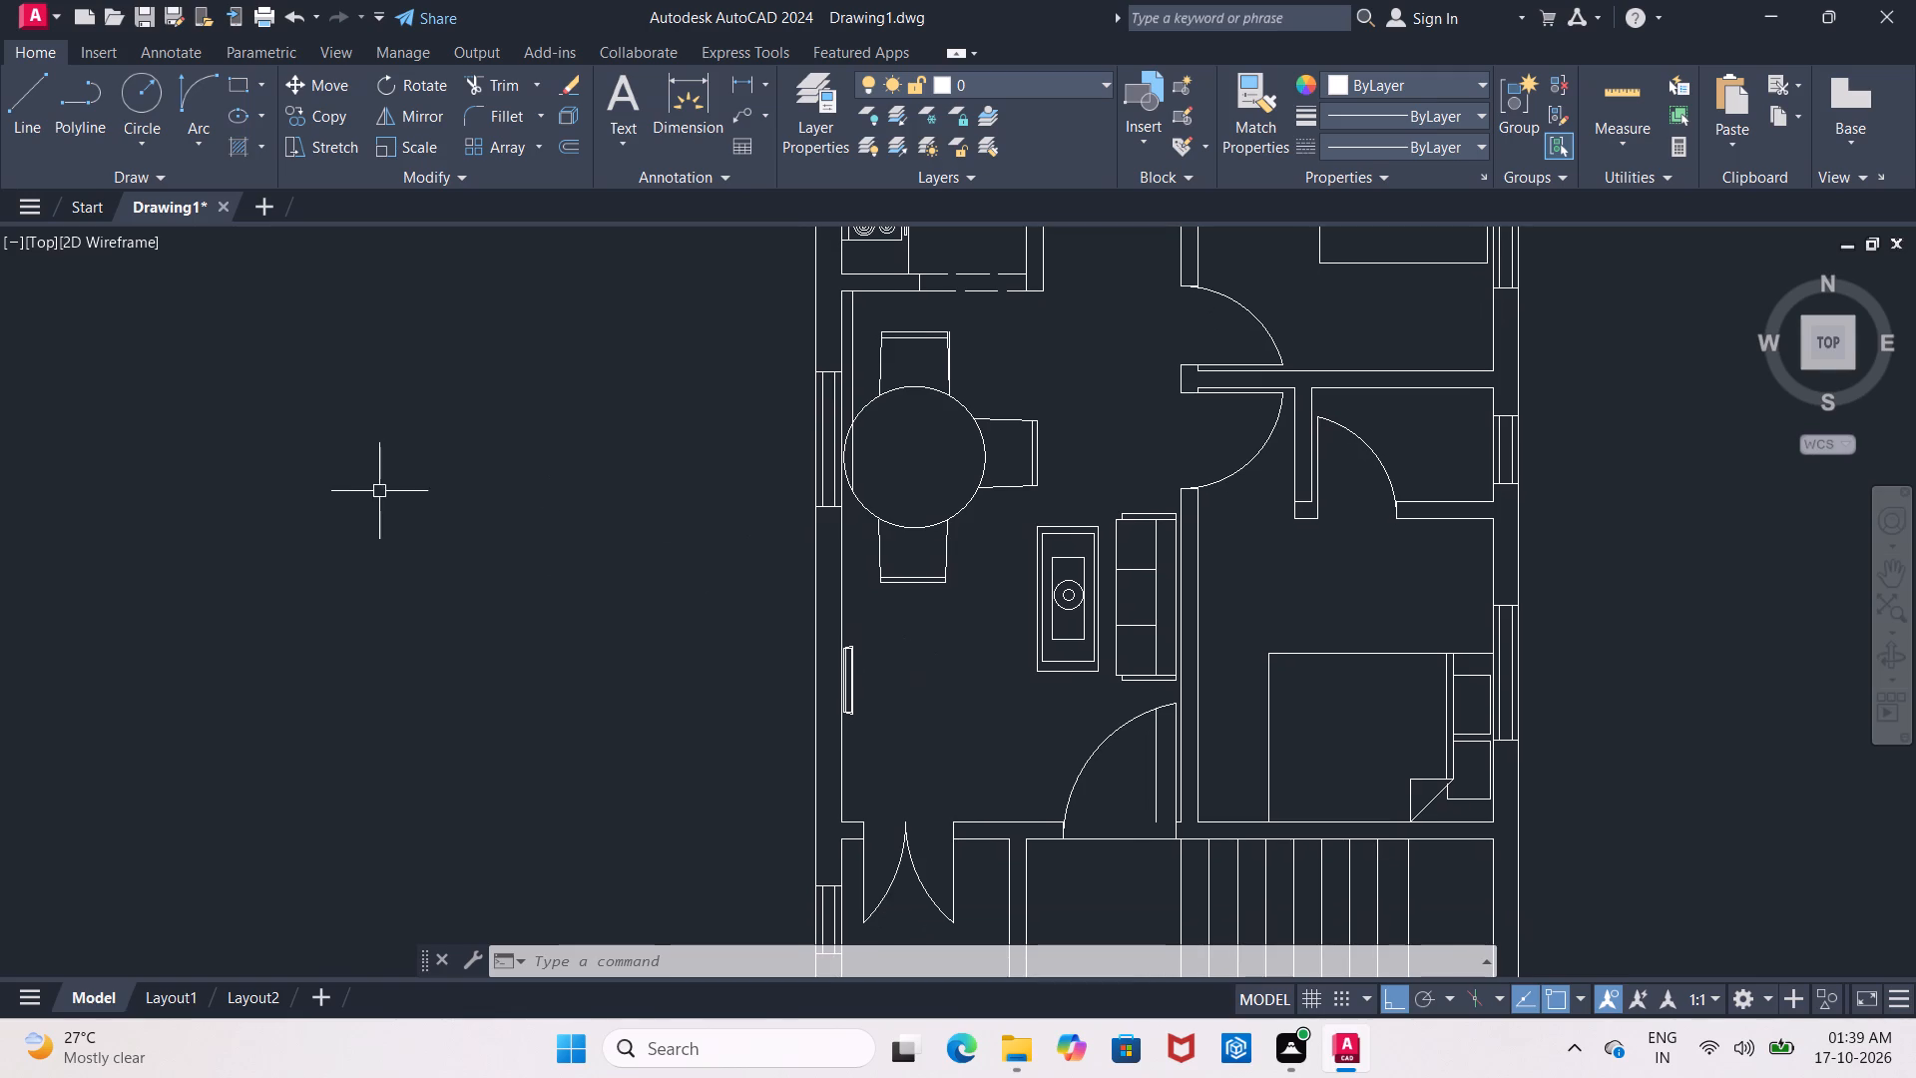
type("dc")
key("Return")
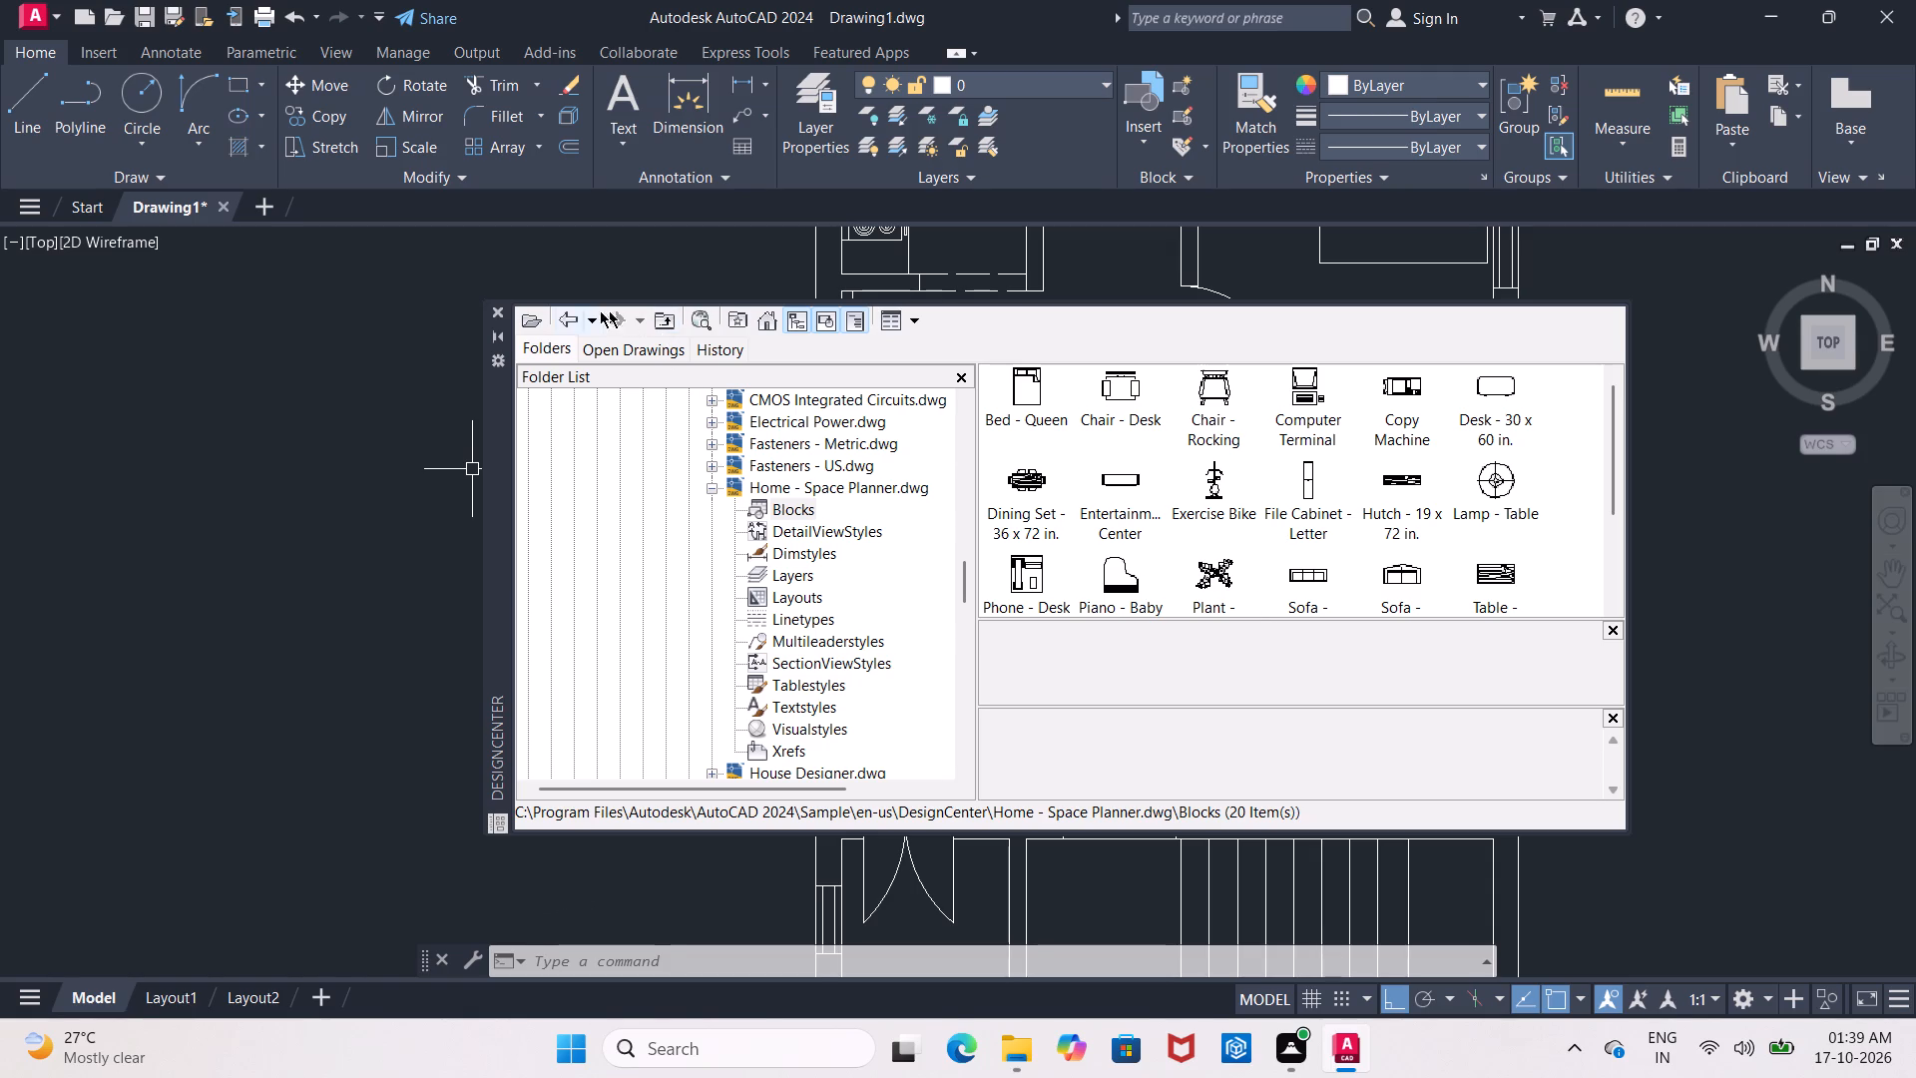
left_click(552, 310)
left_click(559, 320)
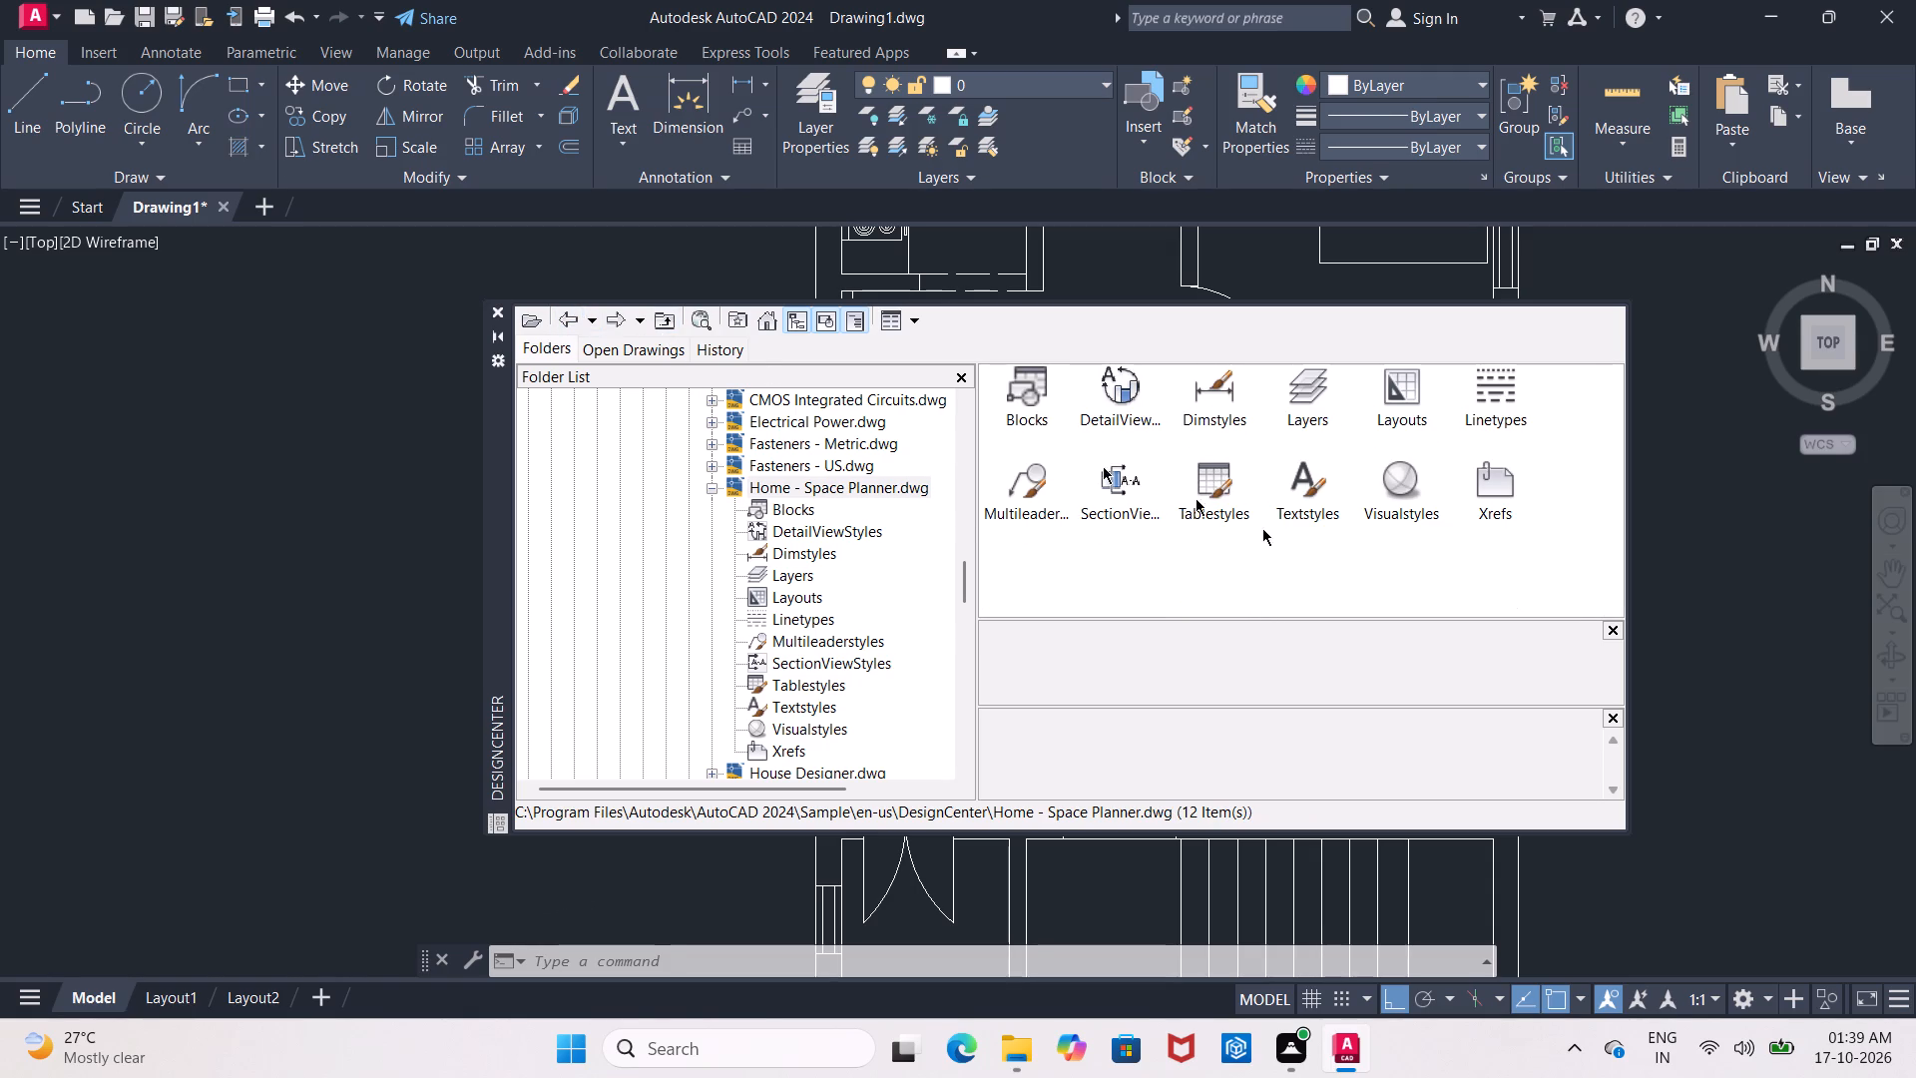
left_click(574, 327)
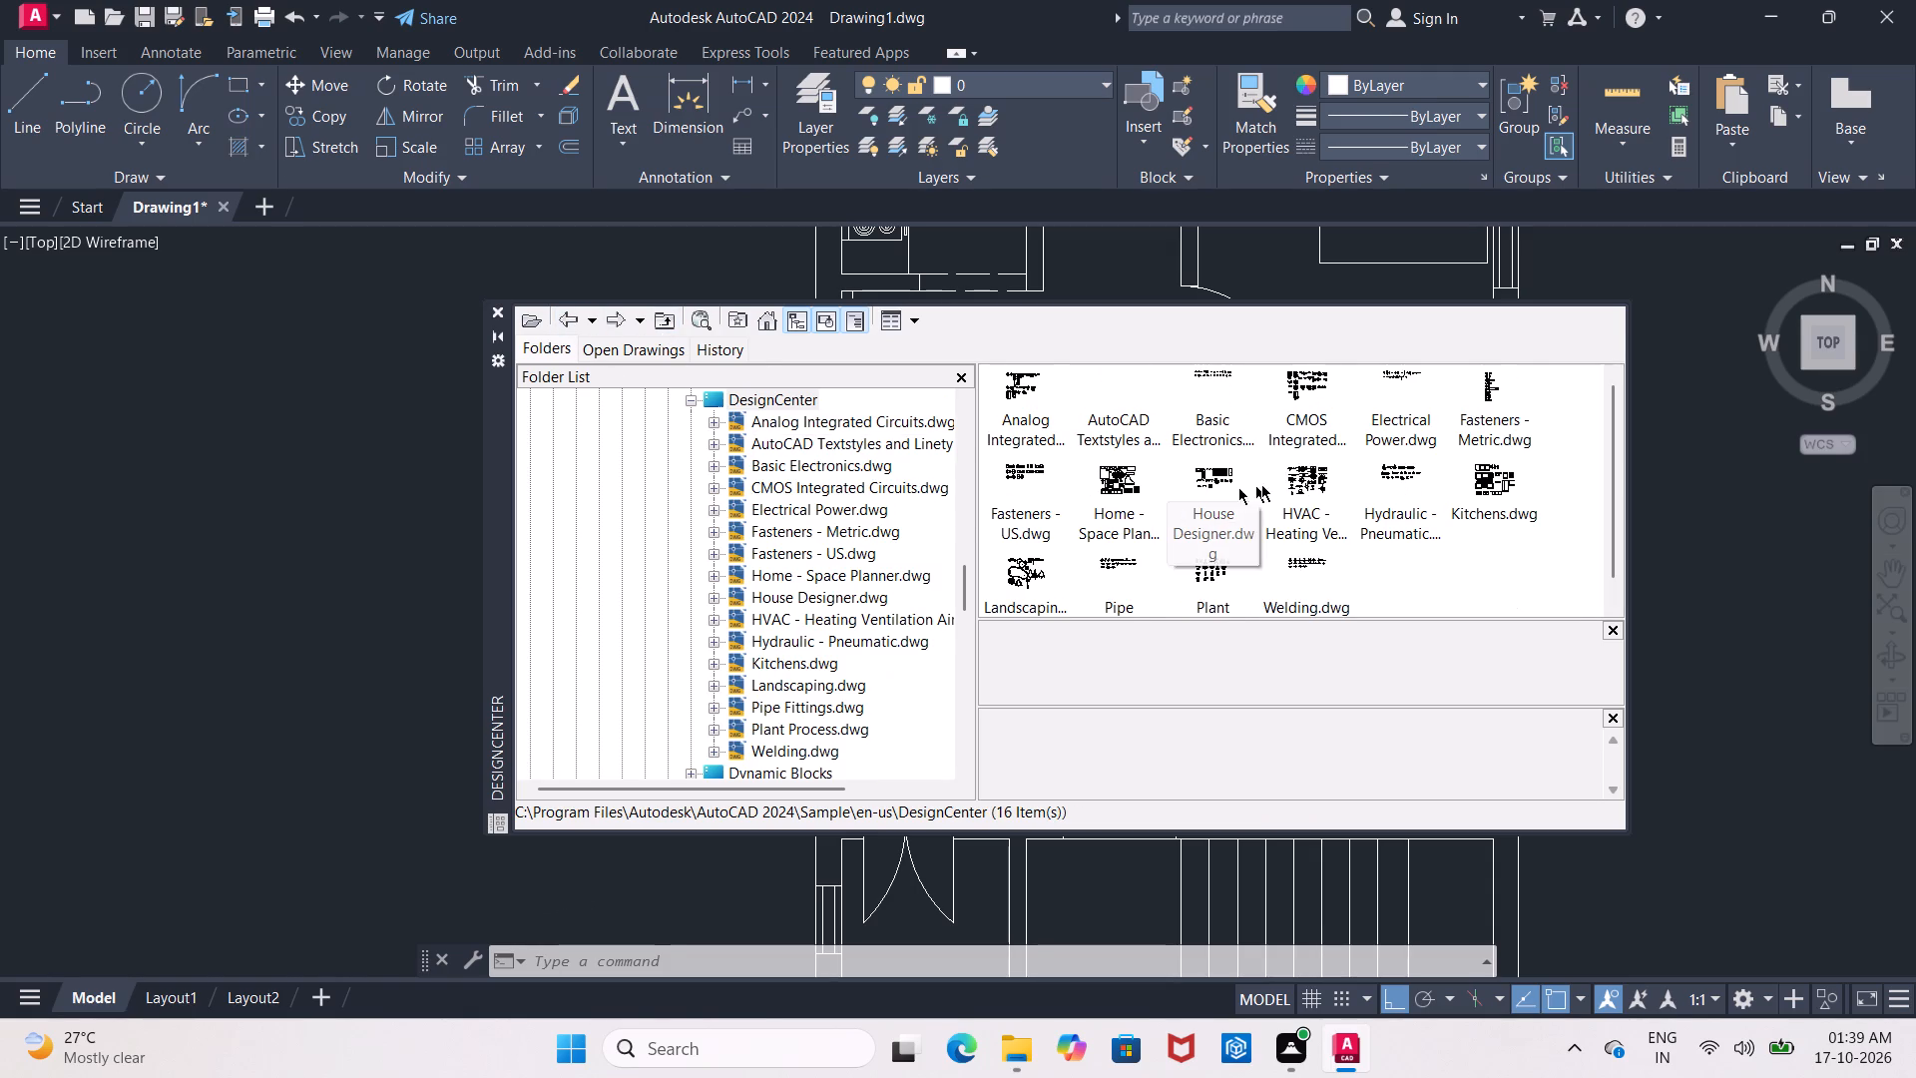
double_click(1197, 491)
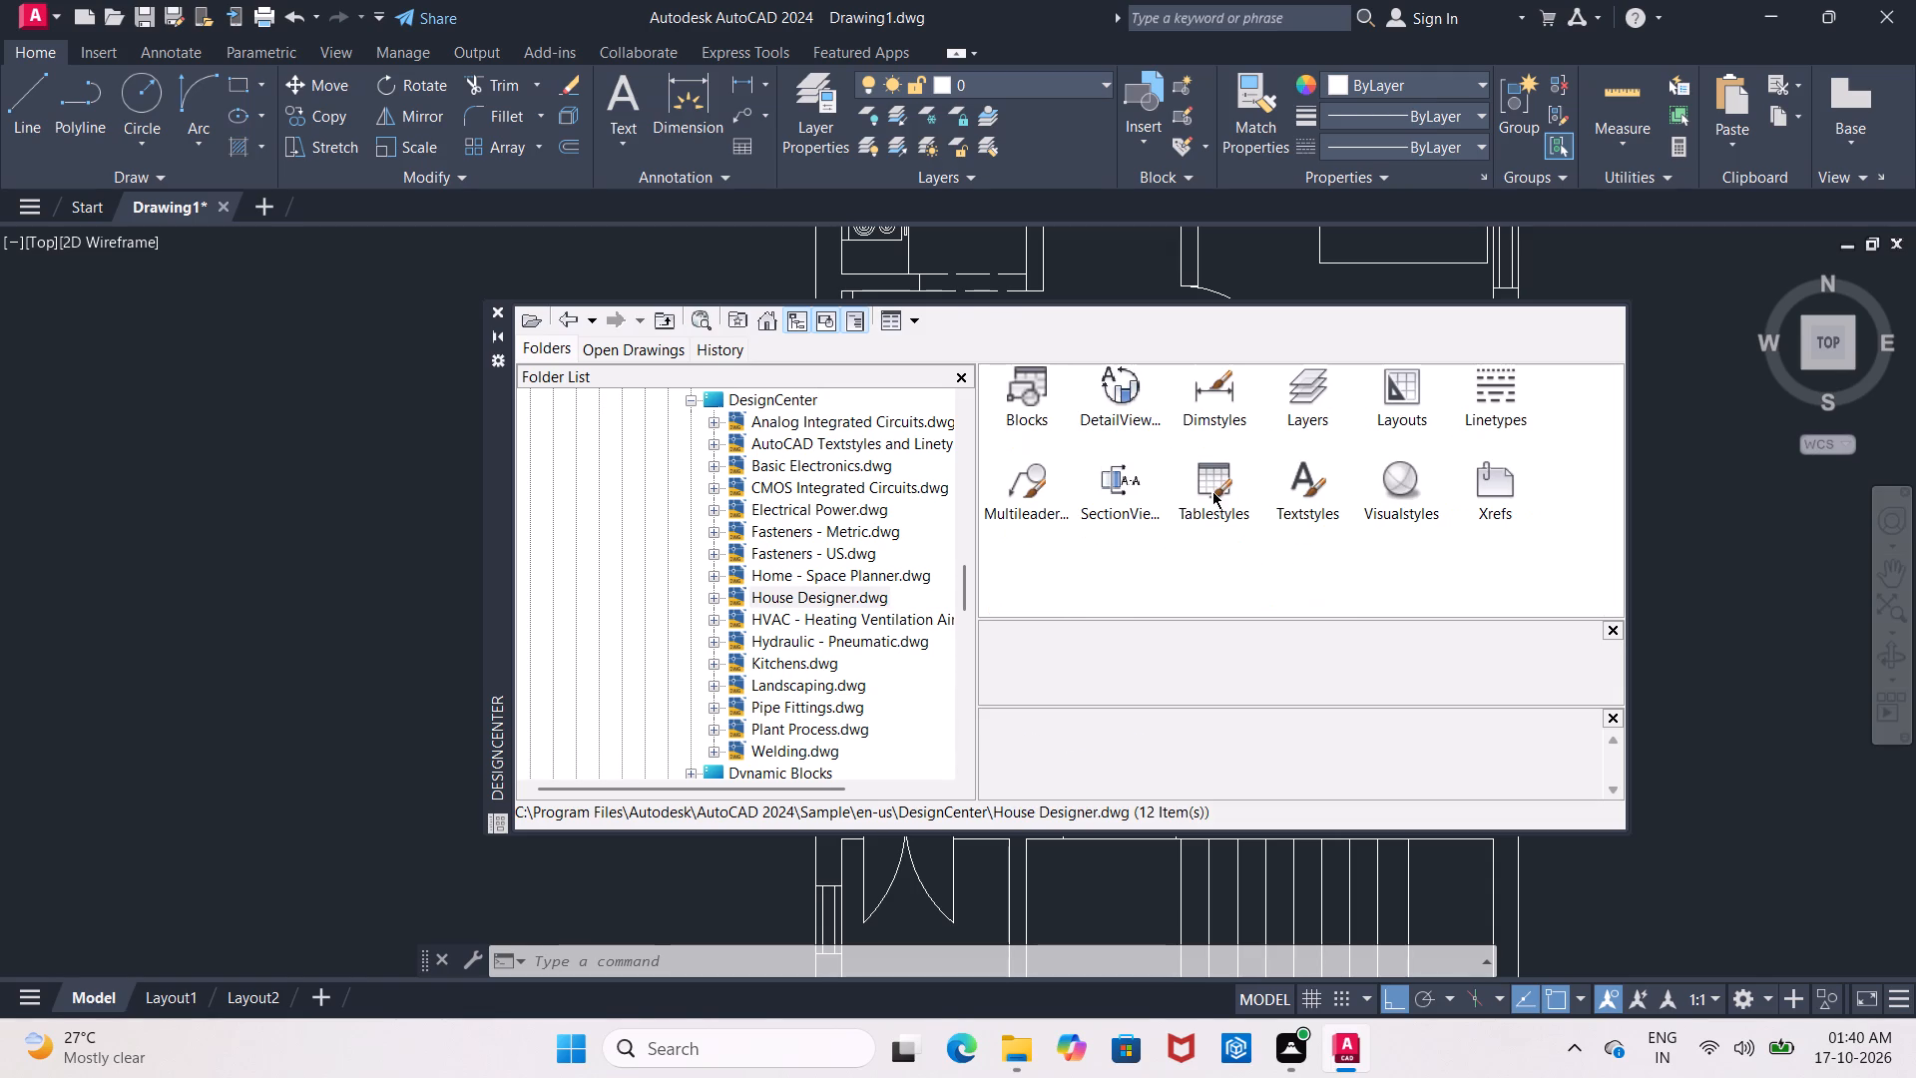
double_click(1035, 399)
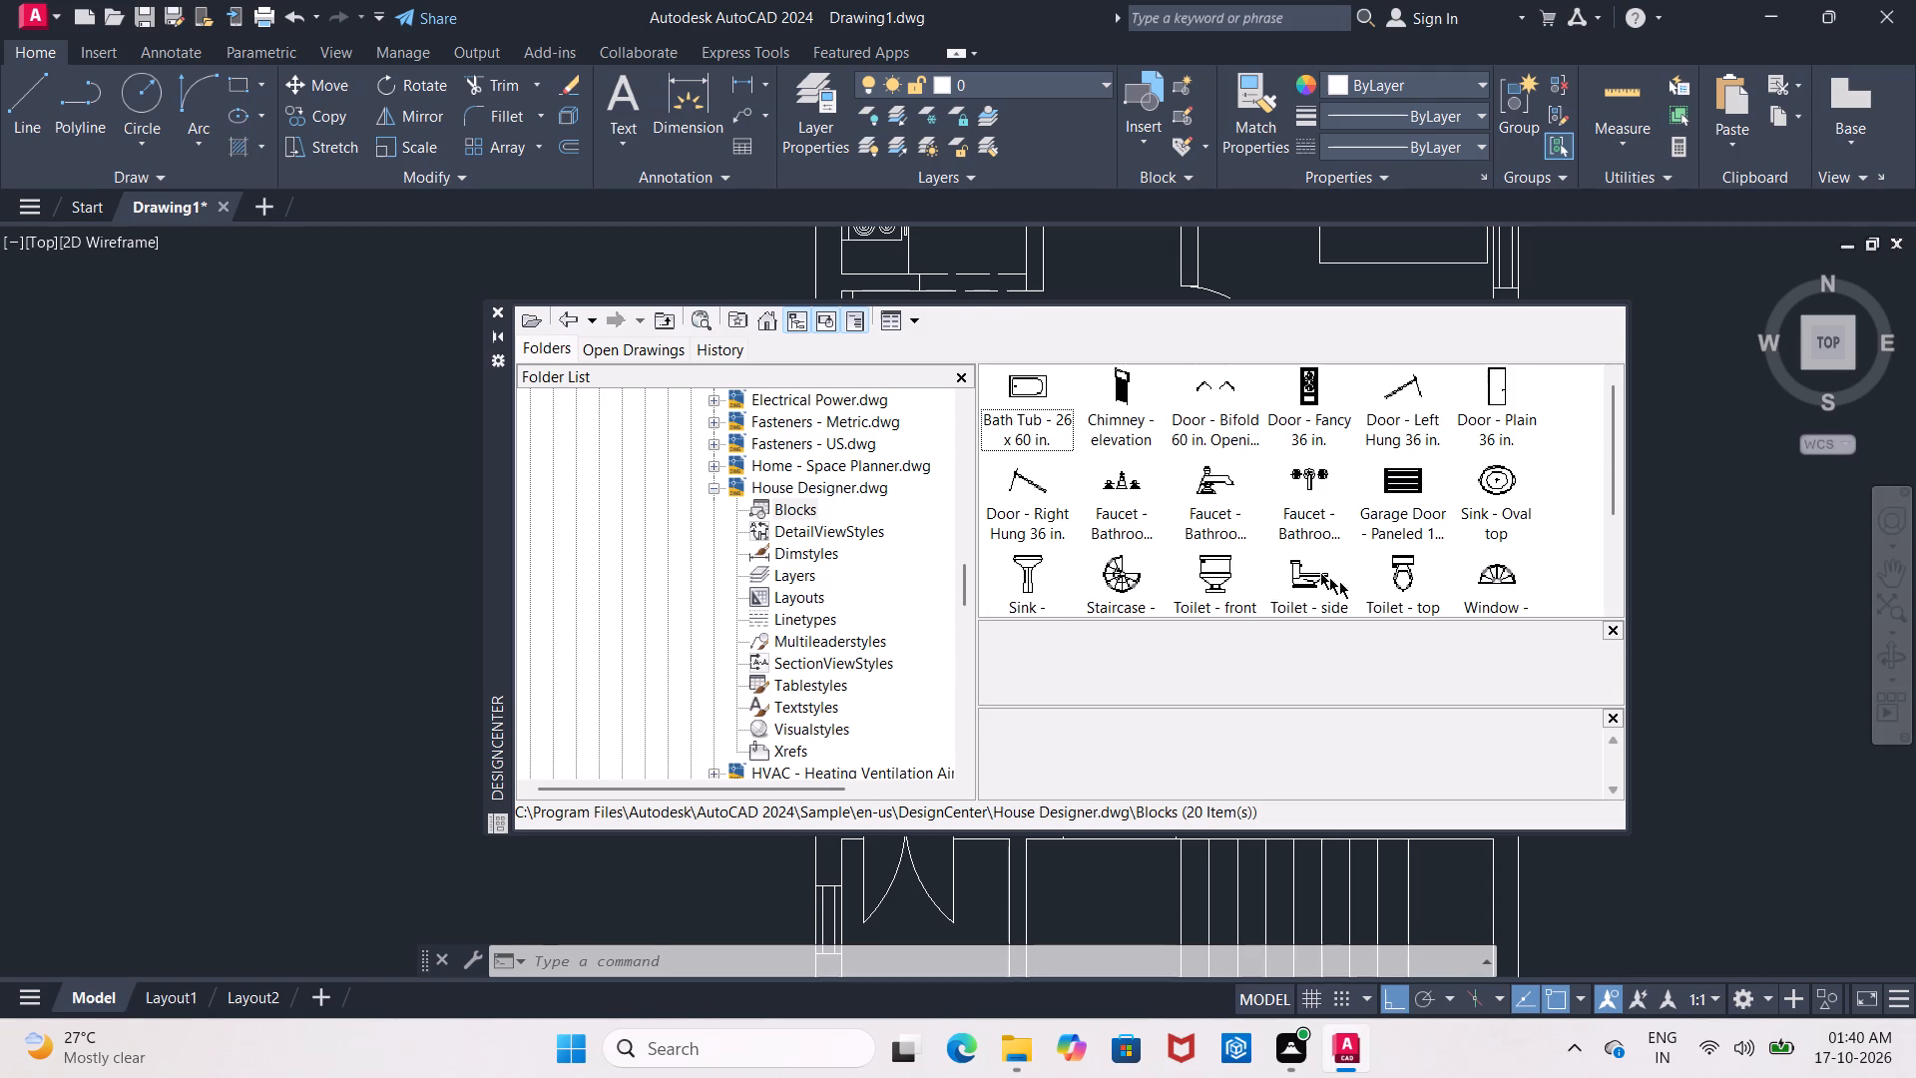
Insert the Toilet - top block into the empty space east of the furnished floor plan and close DesignCenter.
left_click_drag(1397, 571, 583, 801)
left_click_drag(432, 698, 375, 585)
left_click_drag(1391, 570, 753, 681)
left_click(506, 594)
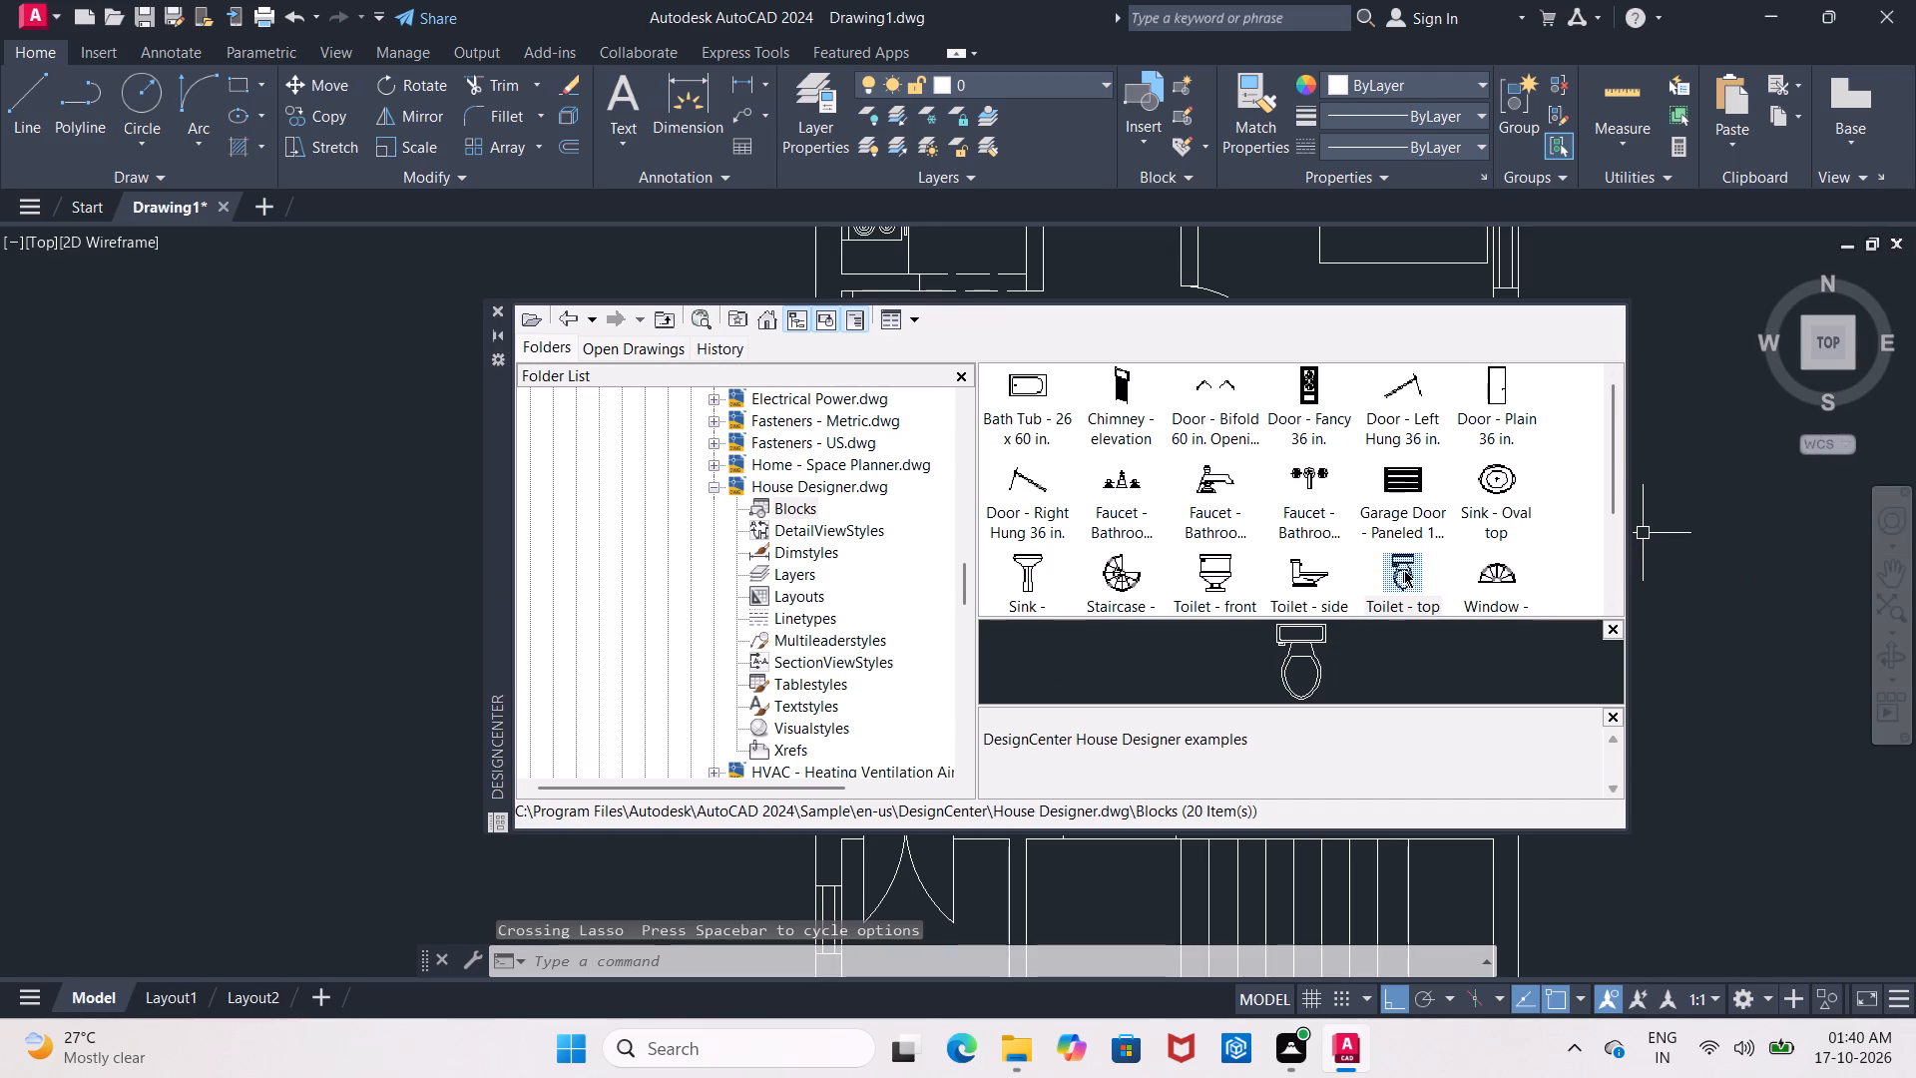
left_click_drag(1404, 570, 1730, 525)
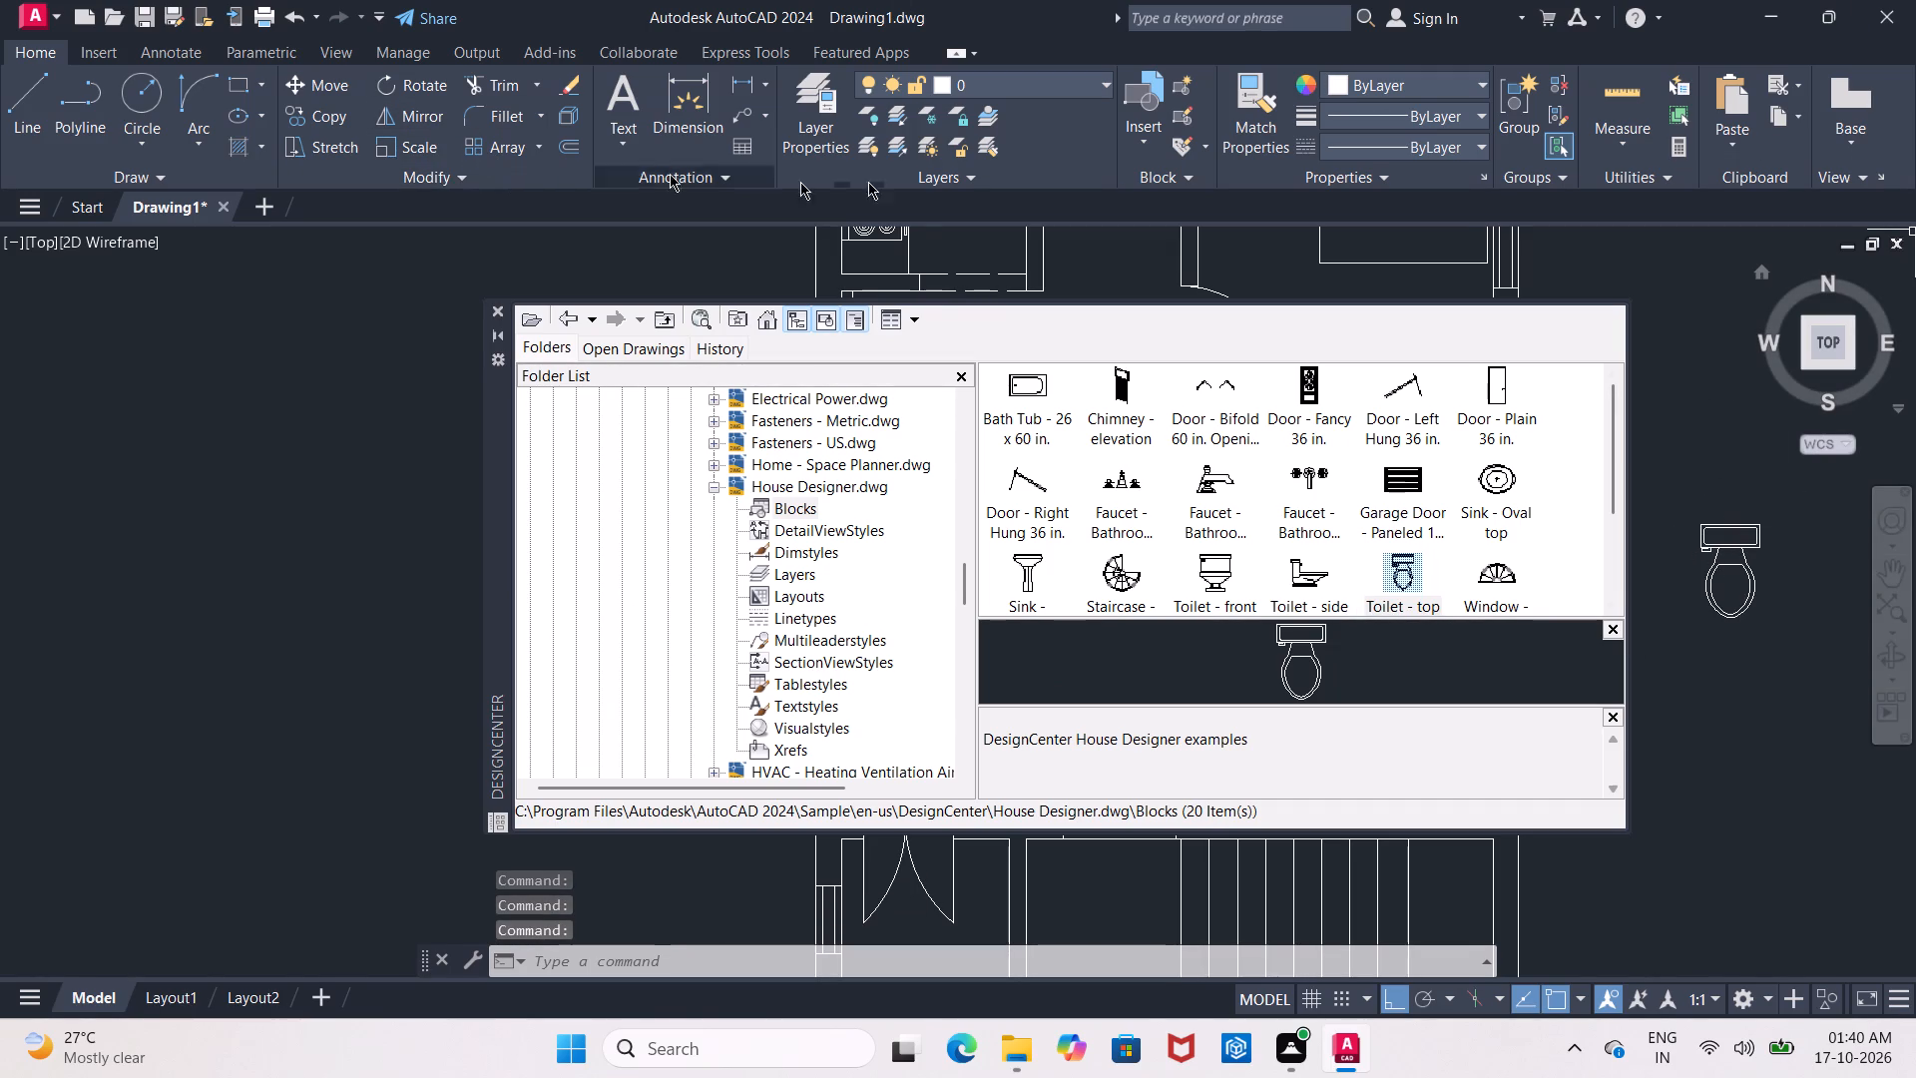
left_click(496, 310)
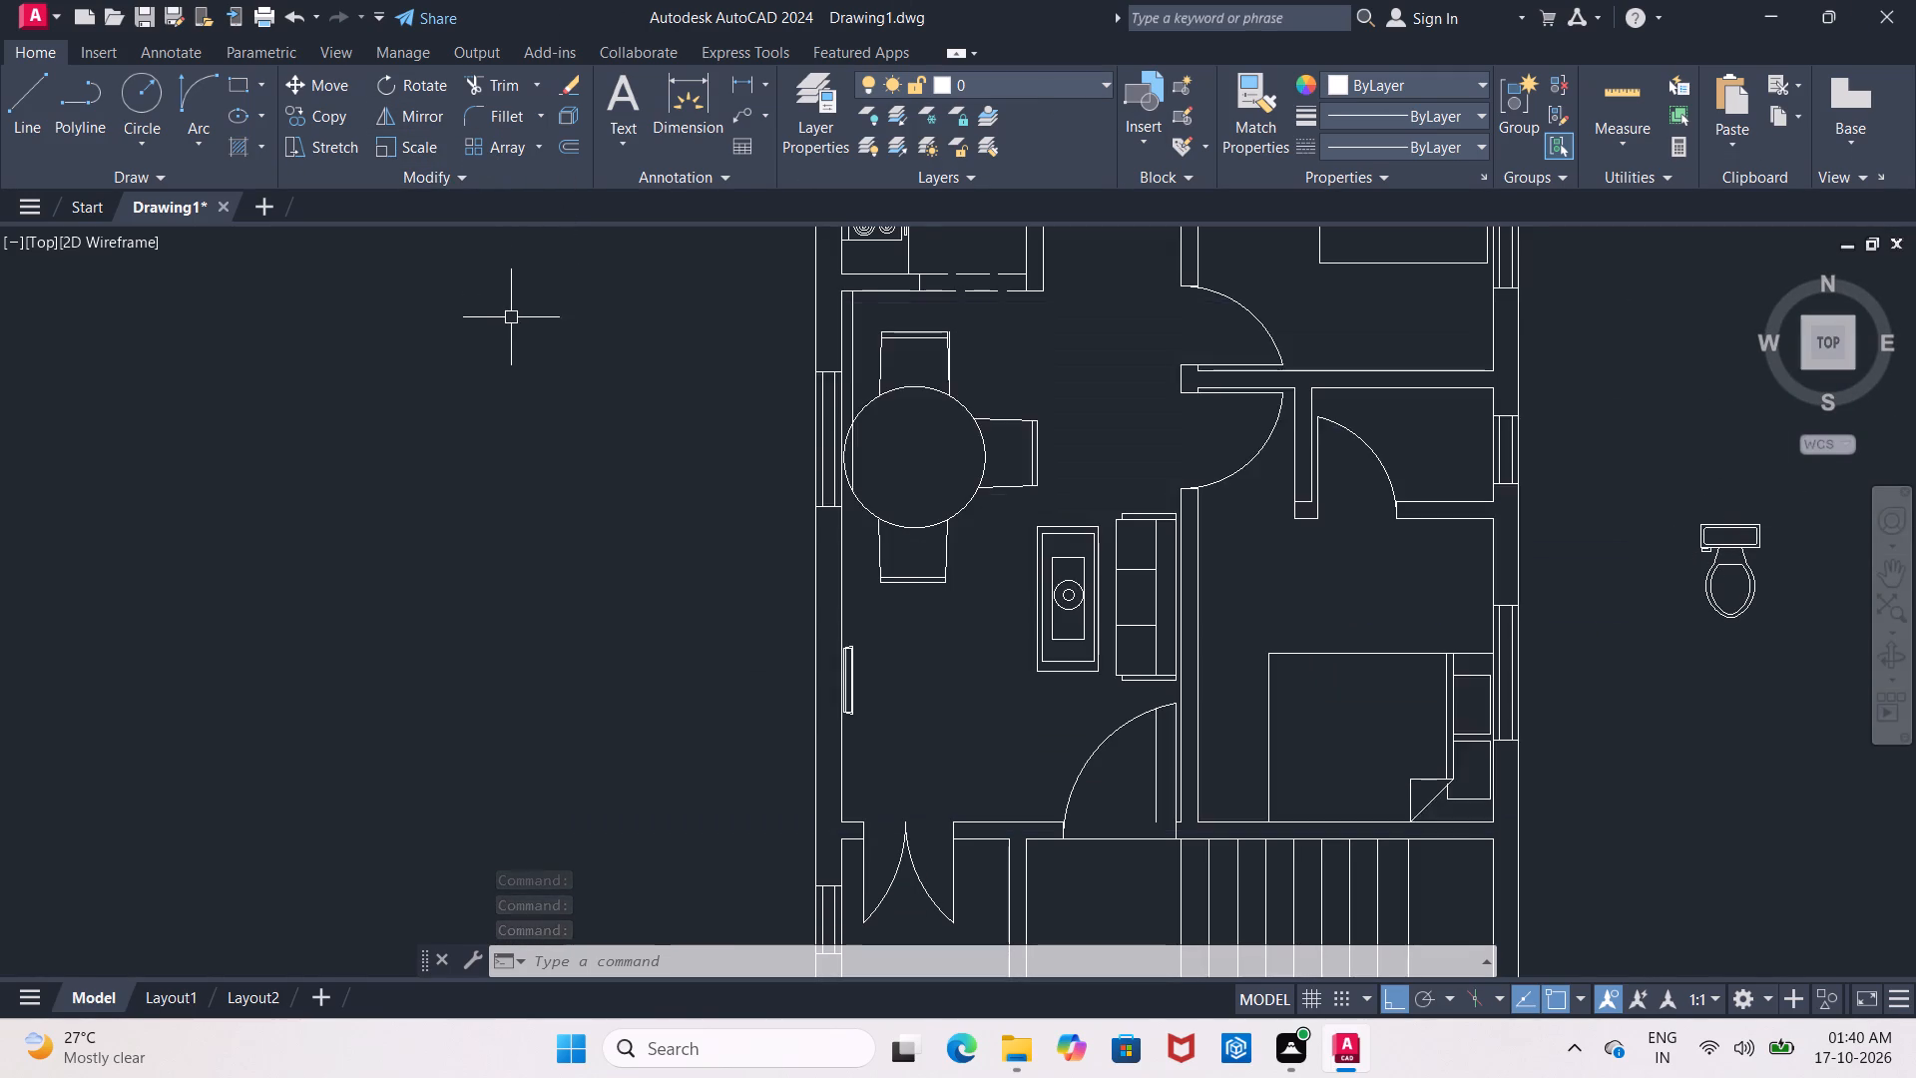
Move the toilet, with Ortho off, into the bathroom beside the kitchen, its tank against the north wall below the window.
scroll(514, 320, "down", 2)
middle_click_drag(523, 338, 494, 379)
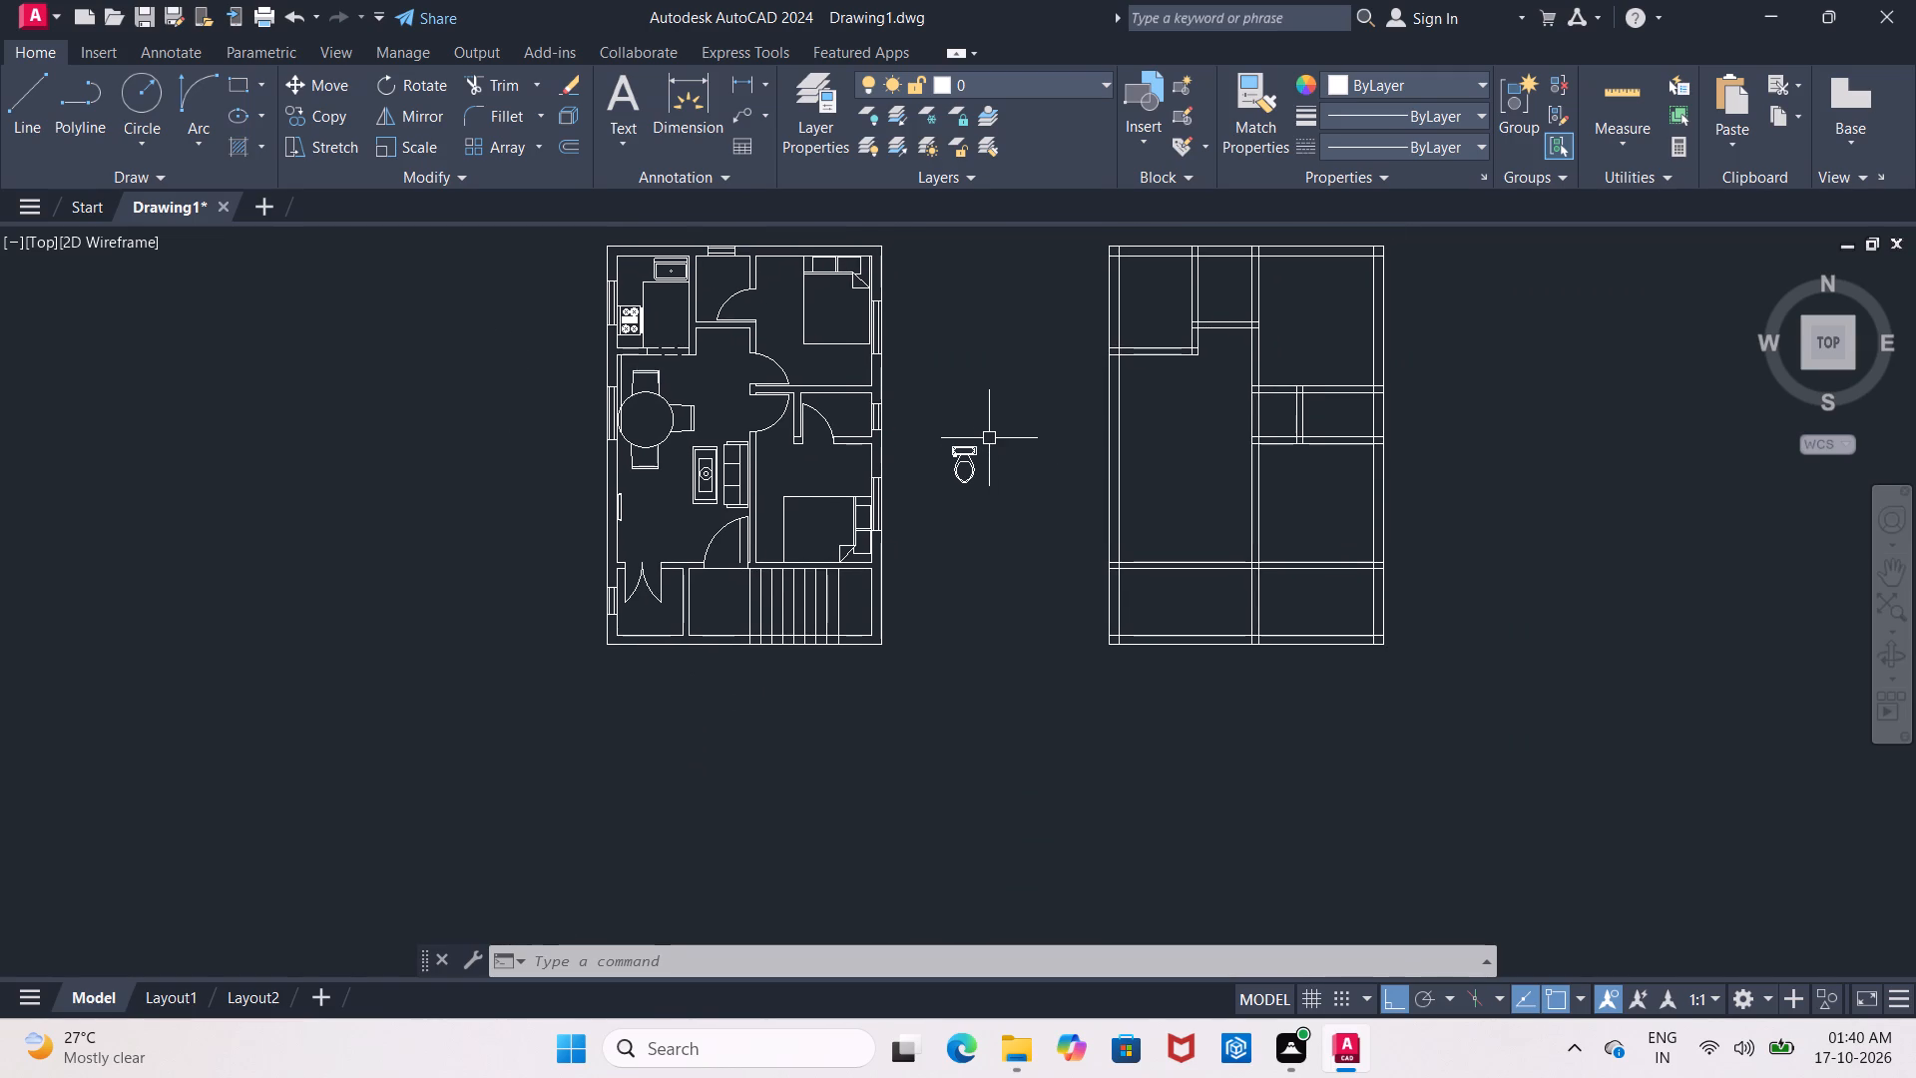
left_click_drag(922, 424, 957, 451)
left_click(1087, 513)
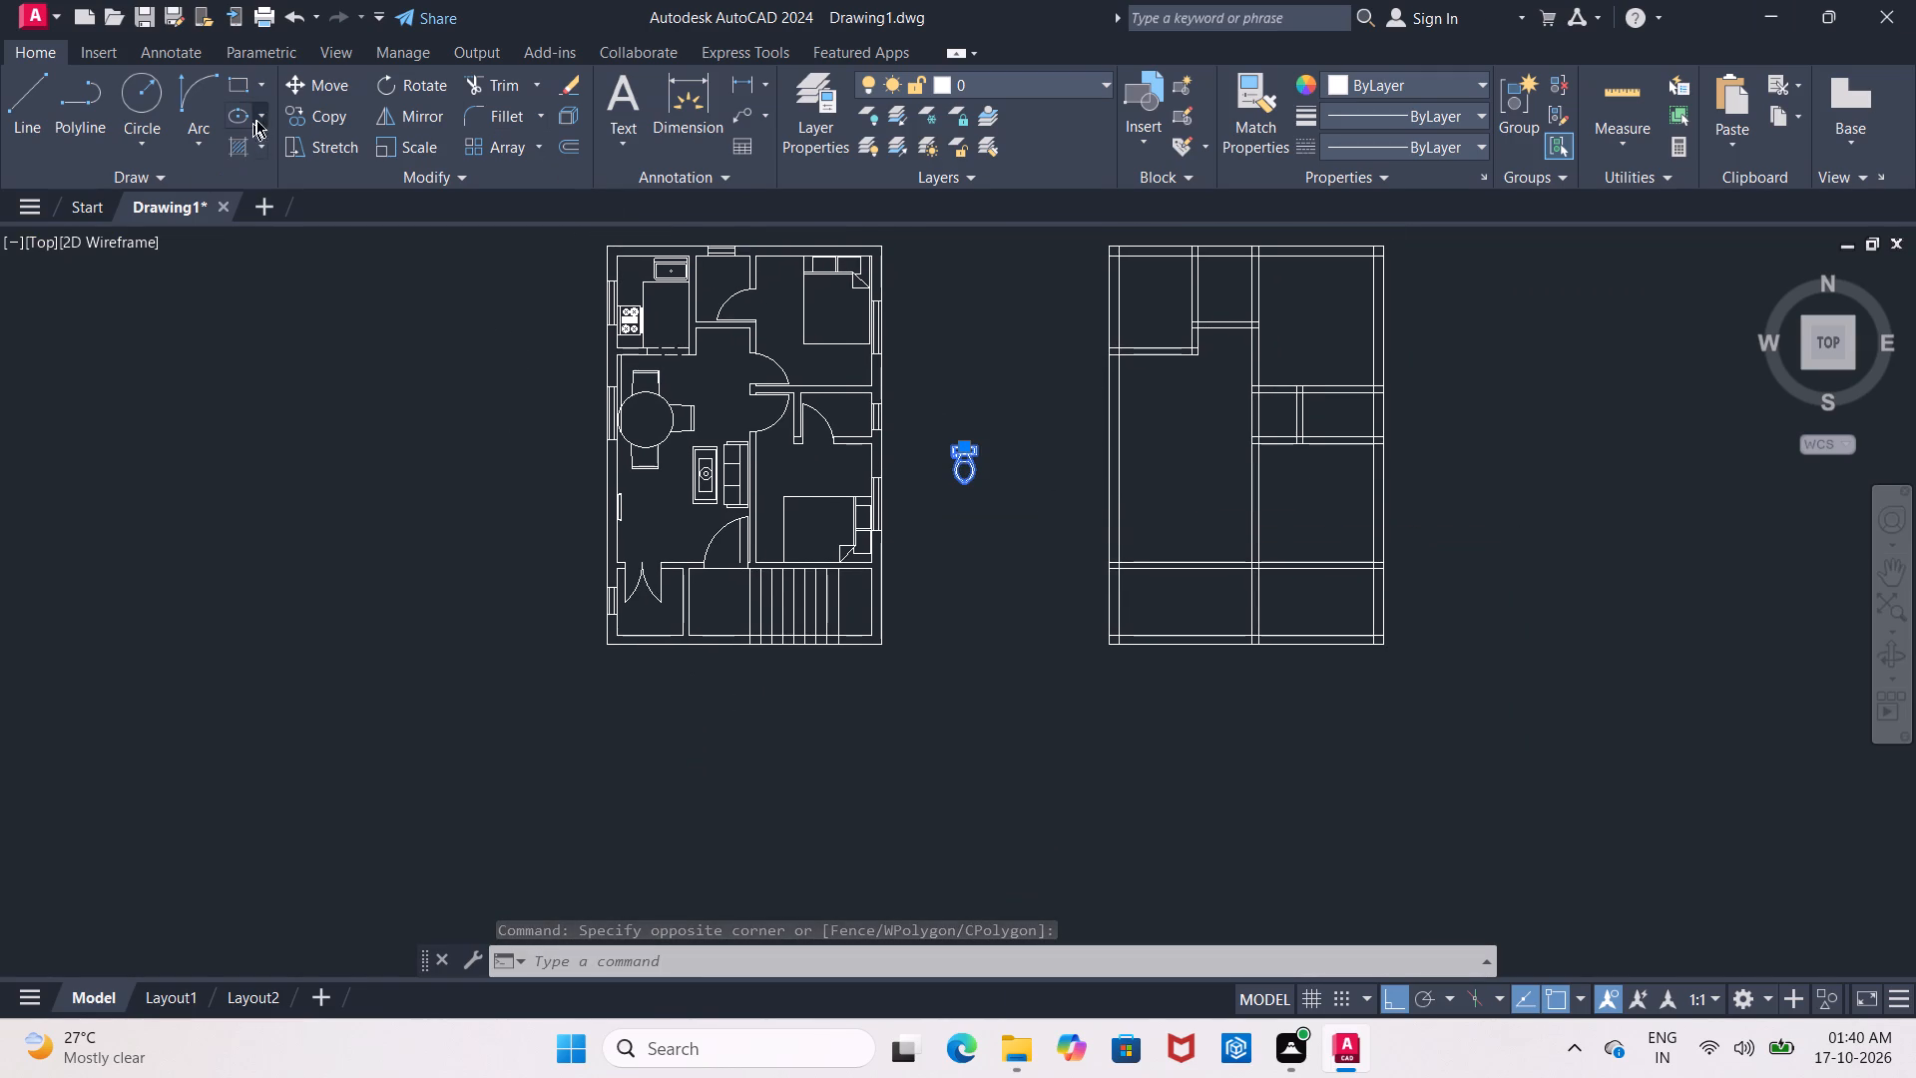
left_click(310, 95)
scroll(895, 447, "up", 4)
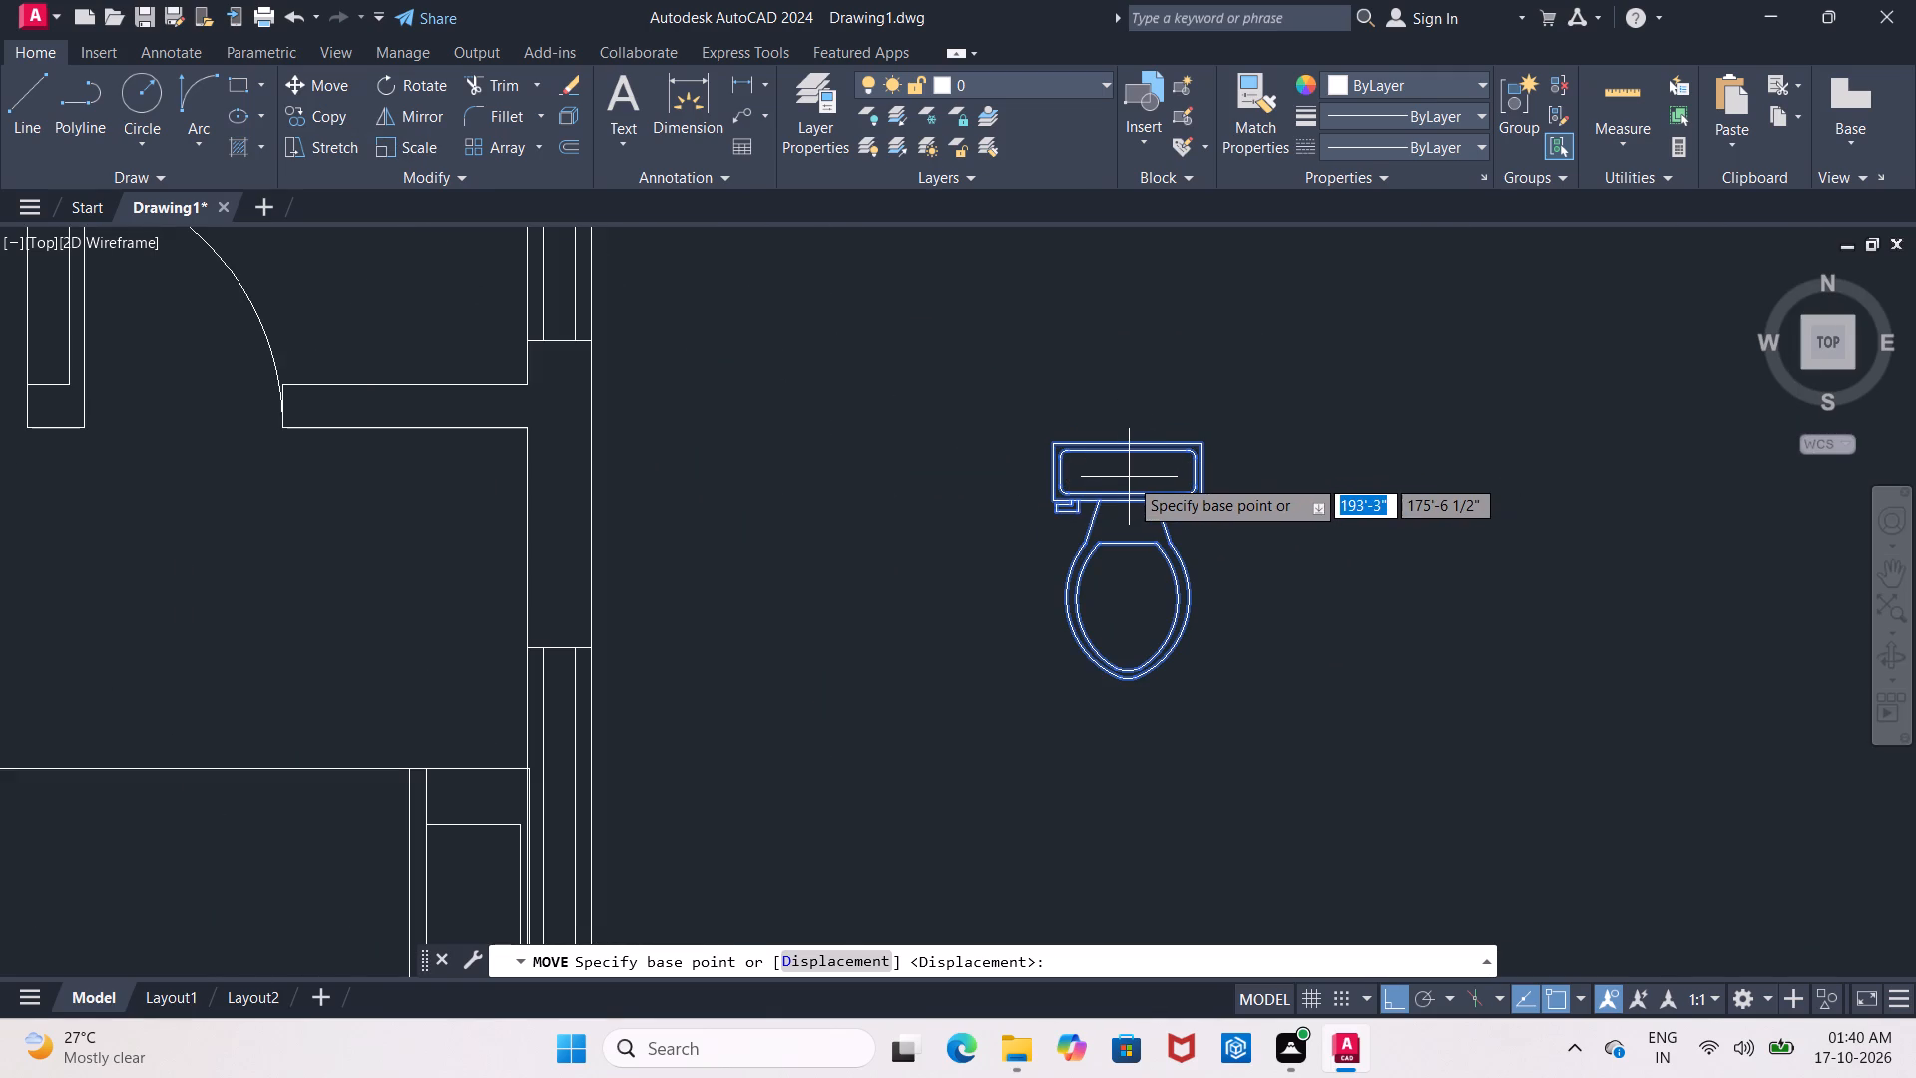
left_click(1129, 477)
left_click(1400, 992)
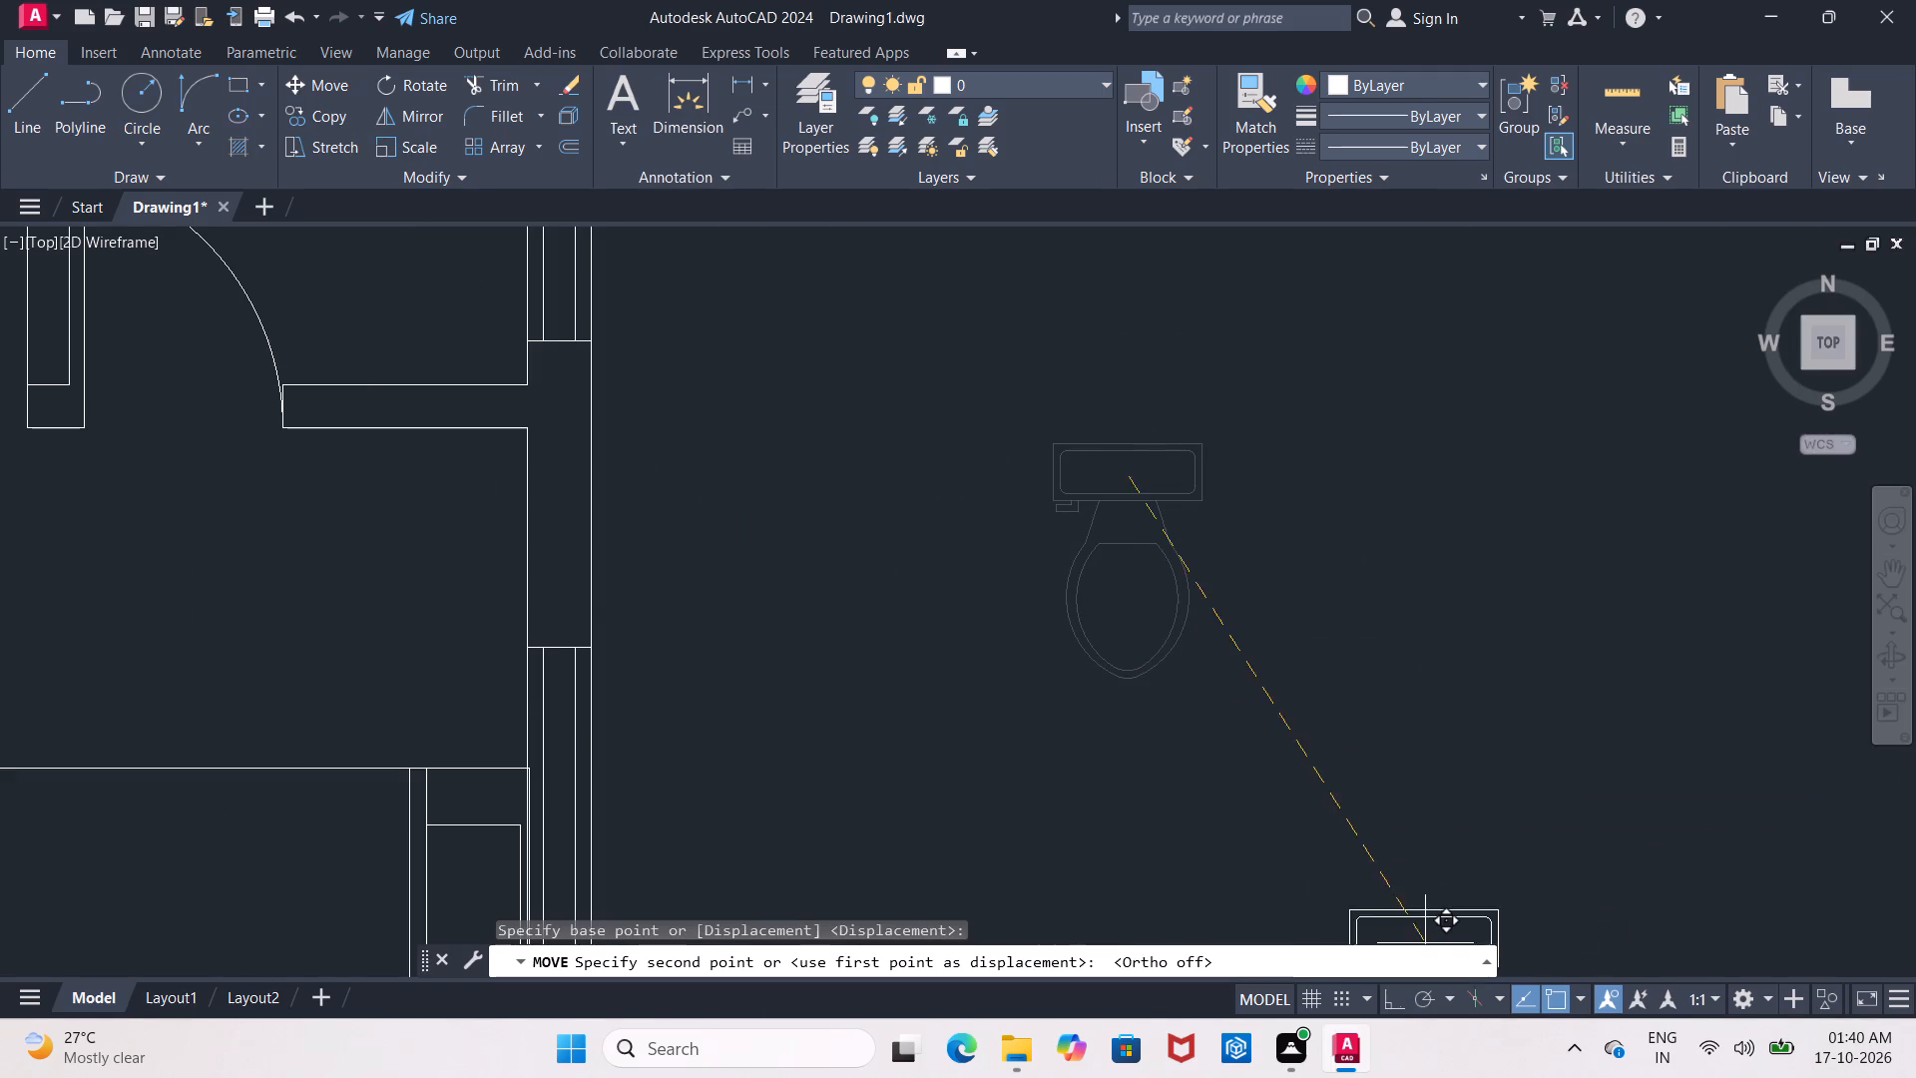
middle_click_drag(452, 561, 1674, 827)
scroll(1618, 782, "down", 3)
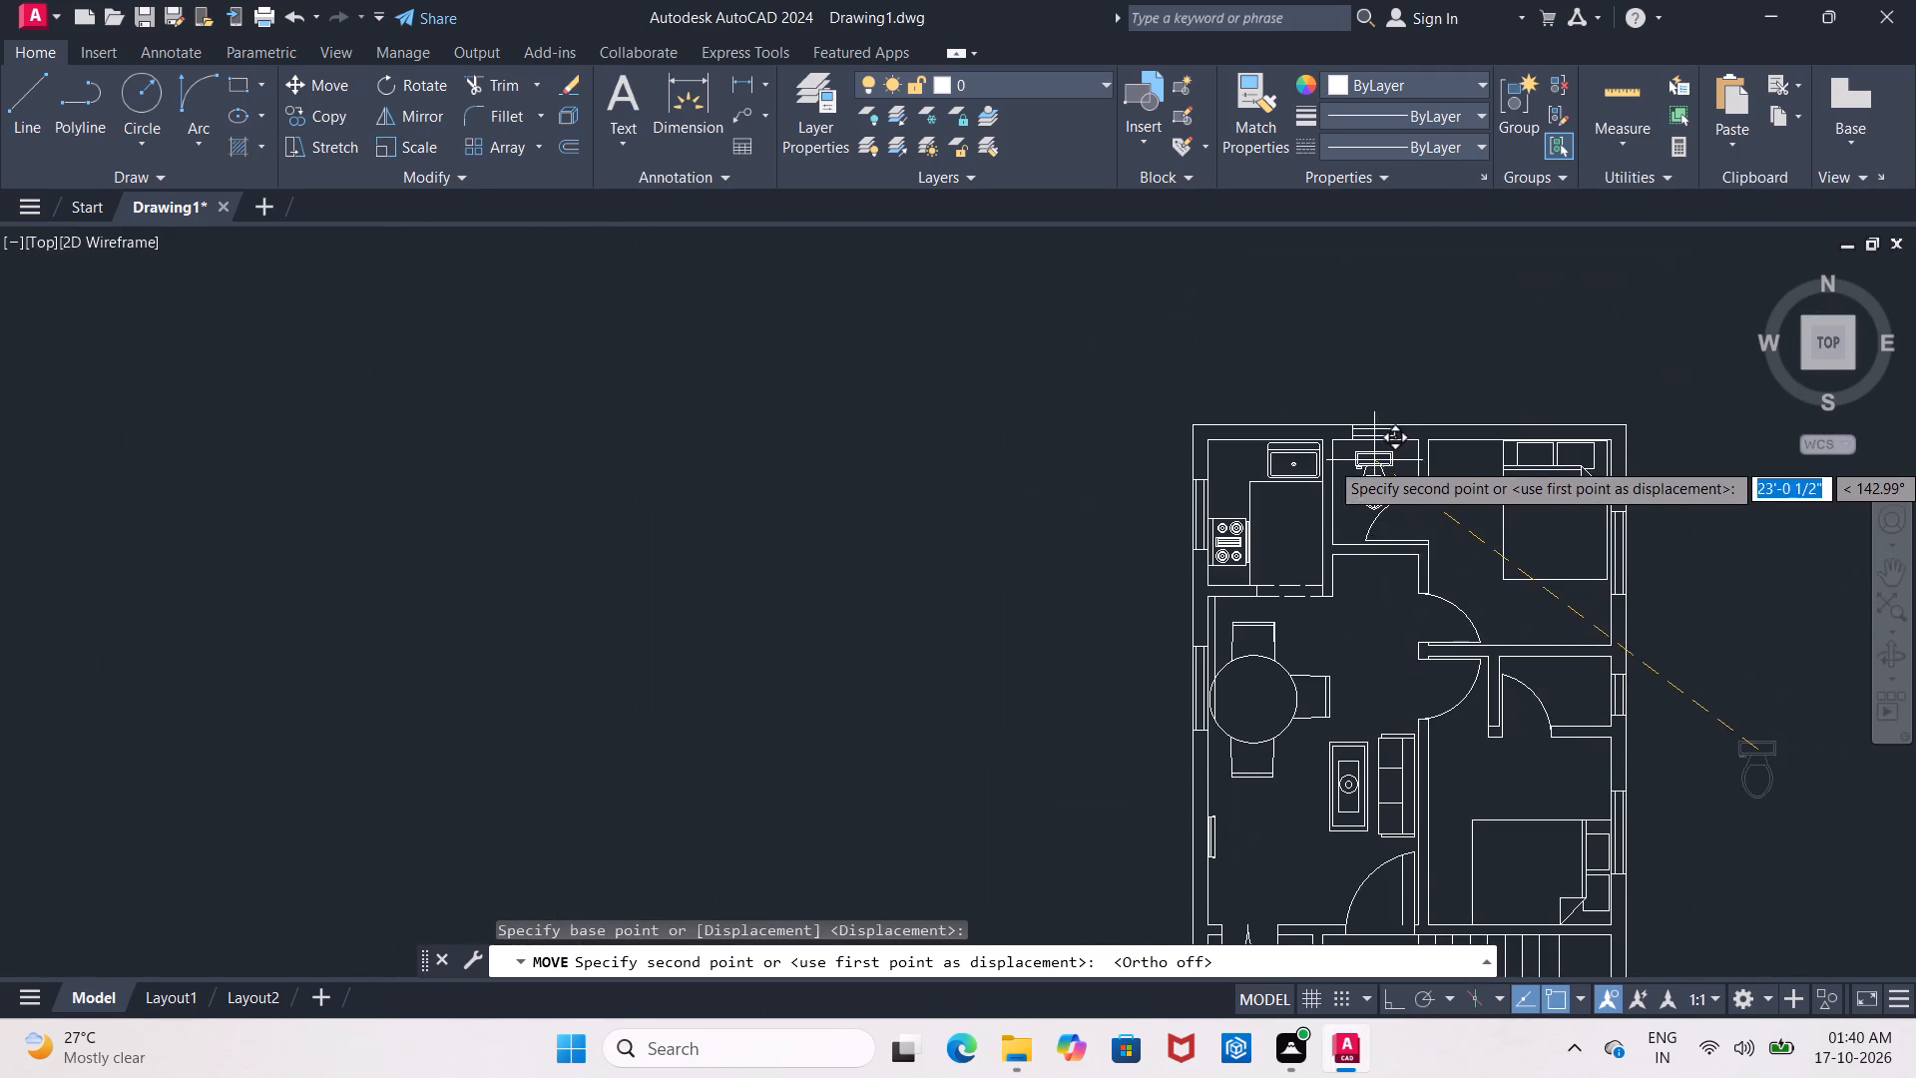
scroll(1374, 466, "up", 3)
middle_click_drag(1372, 466, 1310, 638)
scroll(1284, 594, "up", 2)
middle_click_drag(1284, 594, 1237, 626)
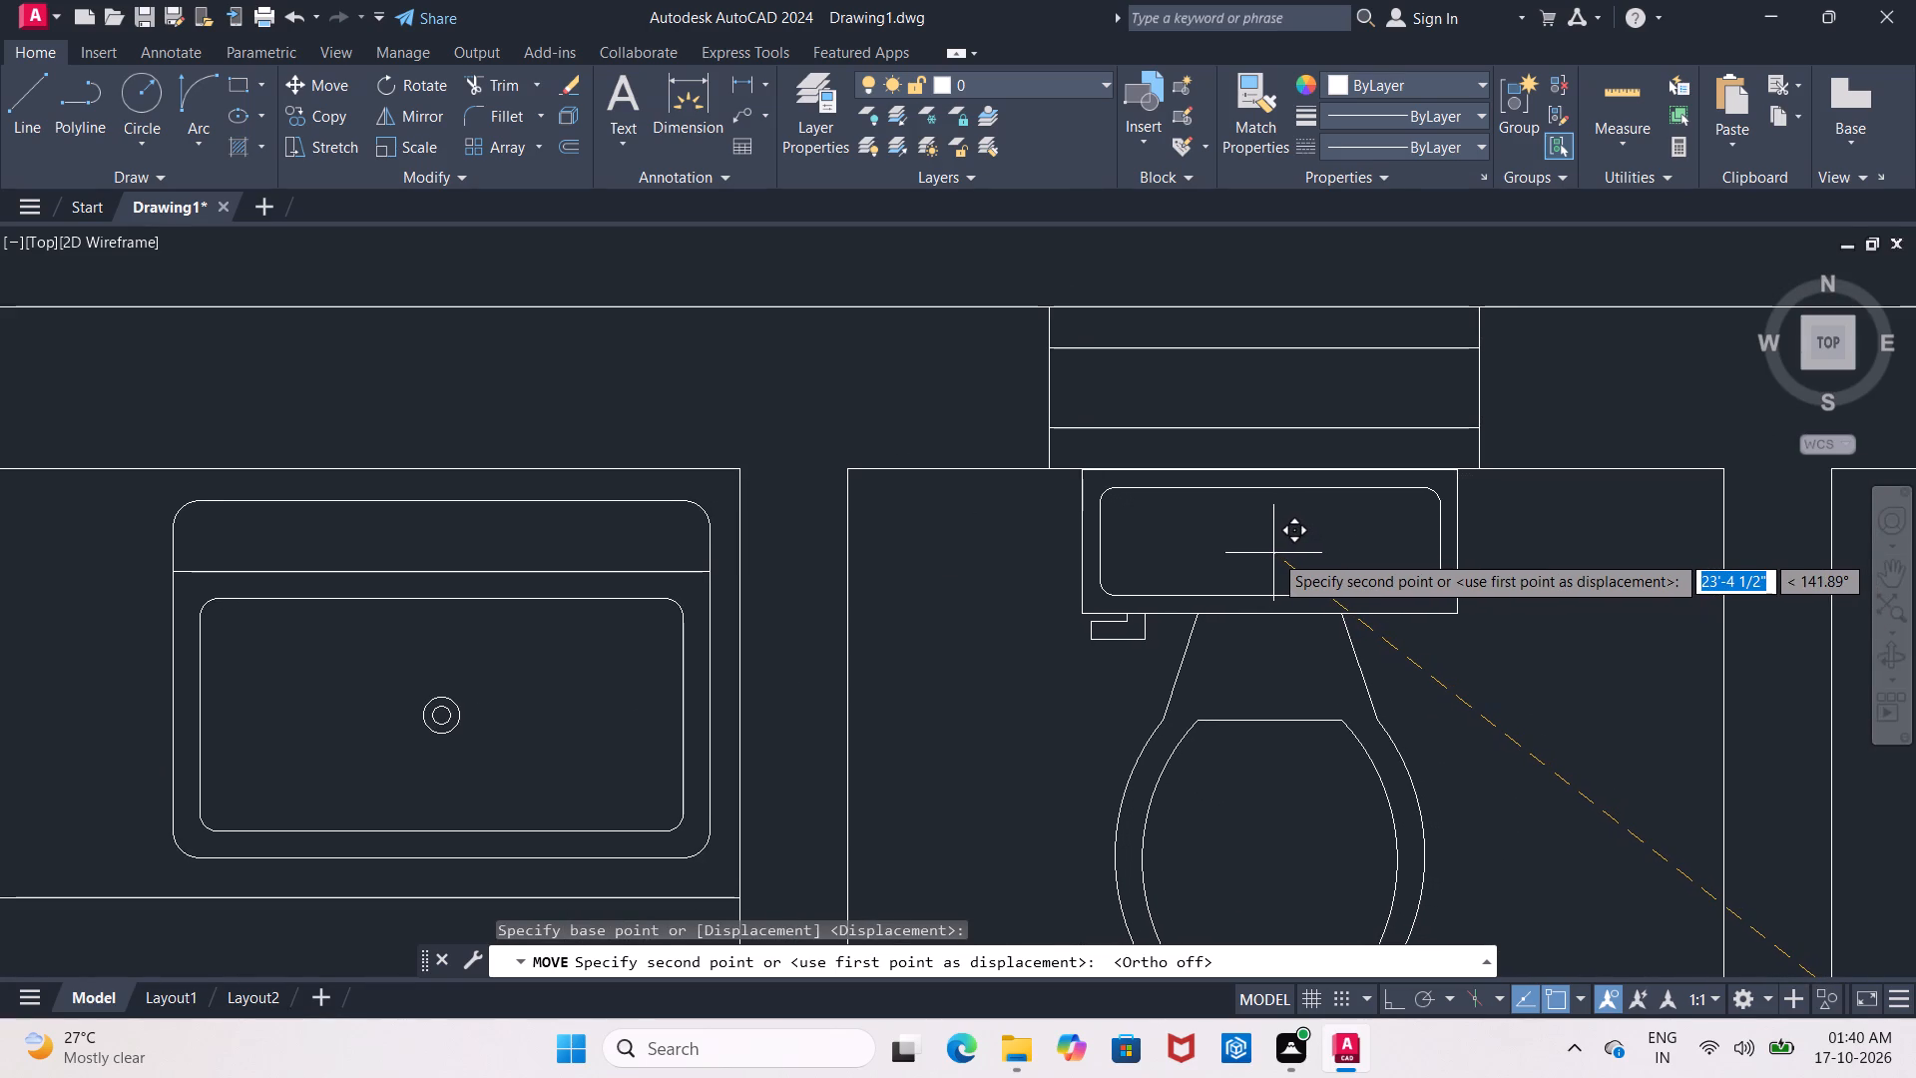
left_click(1270, 553)
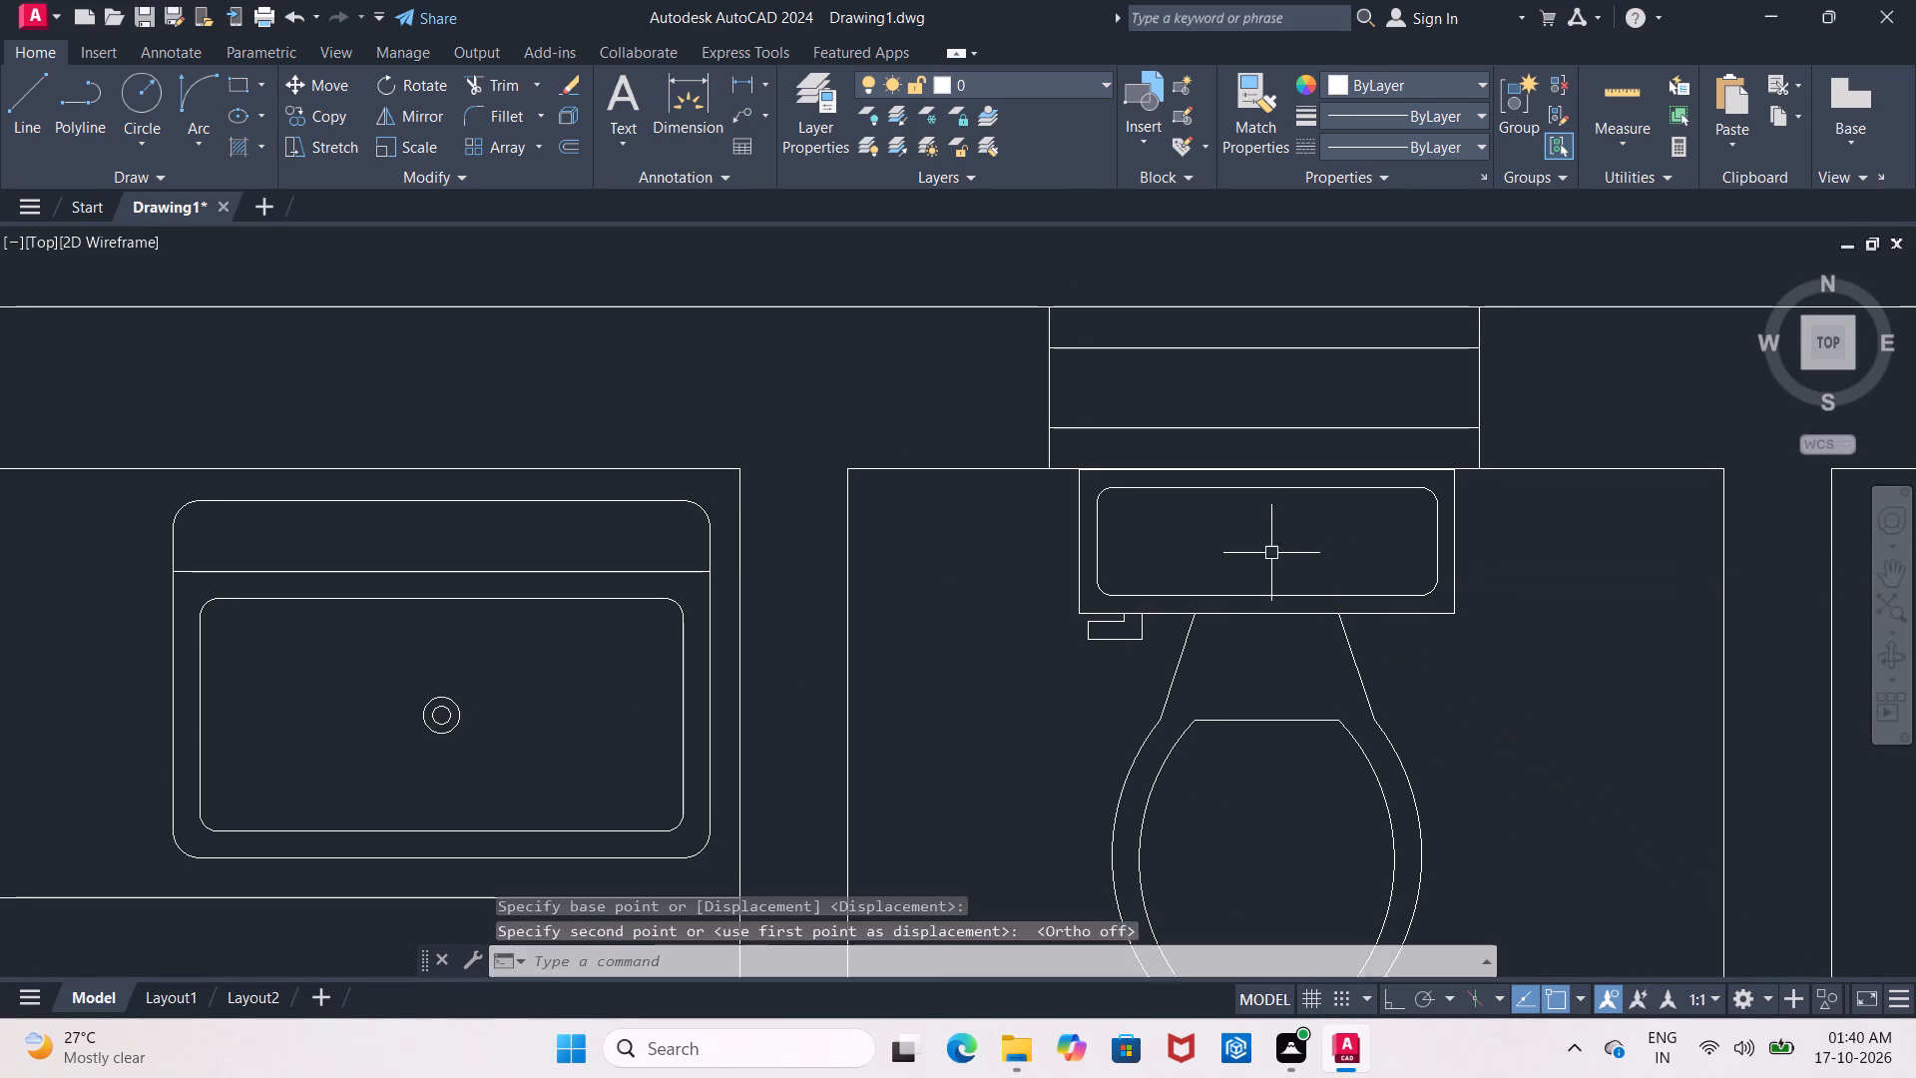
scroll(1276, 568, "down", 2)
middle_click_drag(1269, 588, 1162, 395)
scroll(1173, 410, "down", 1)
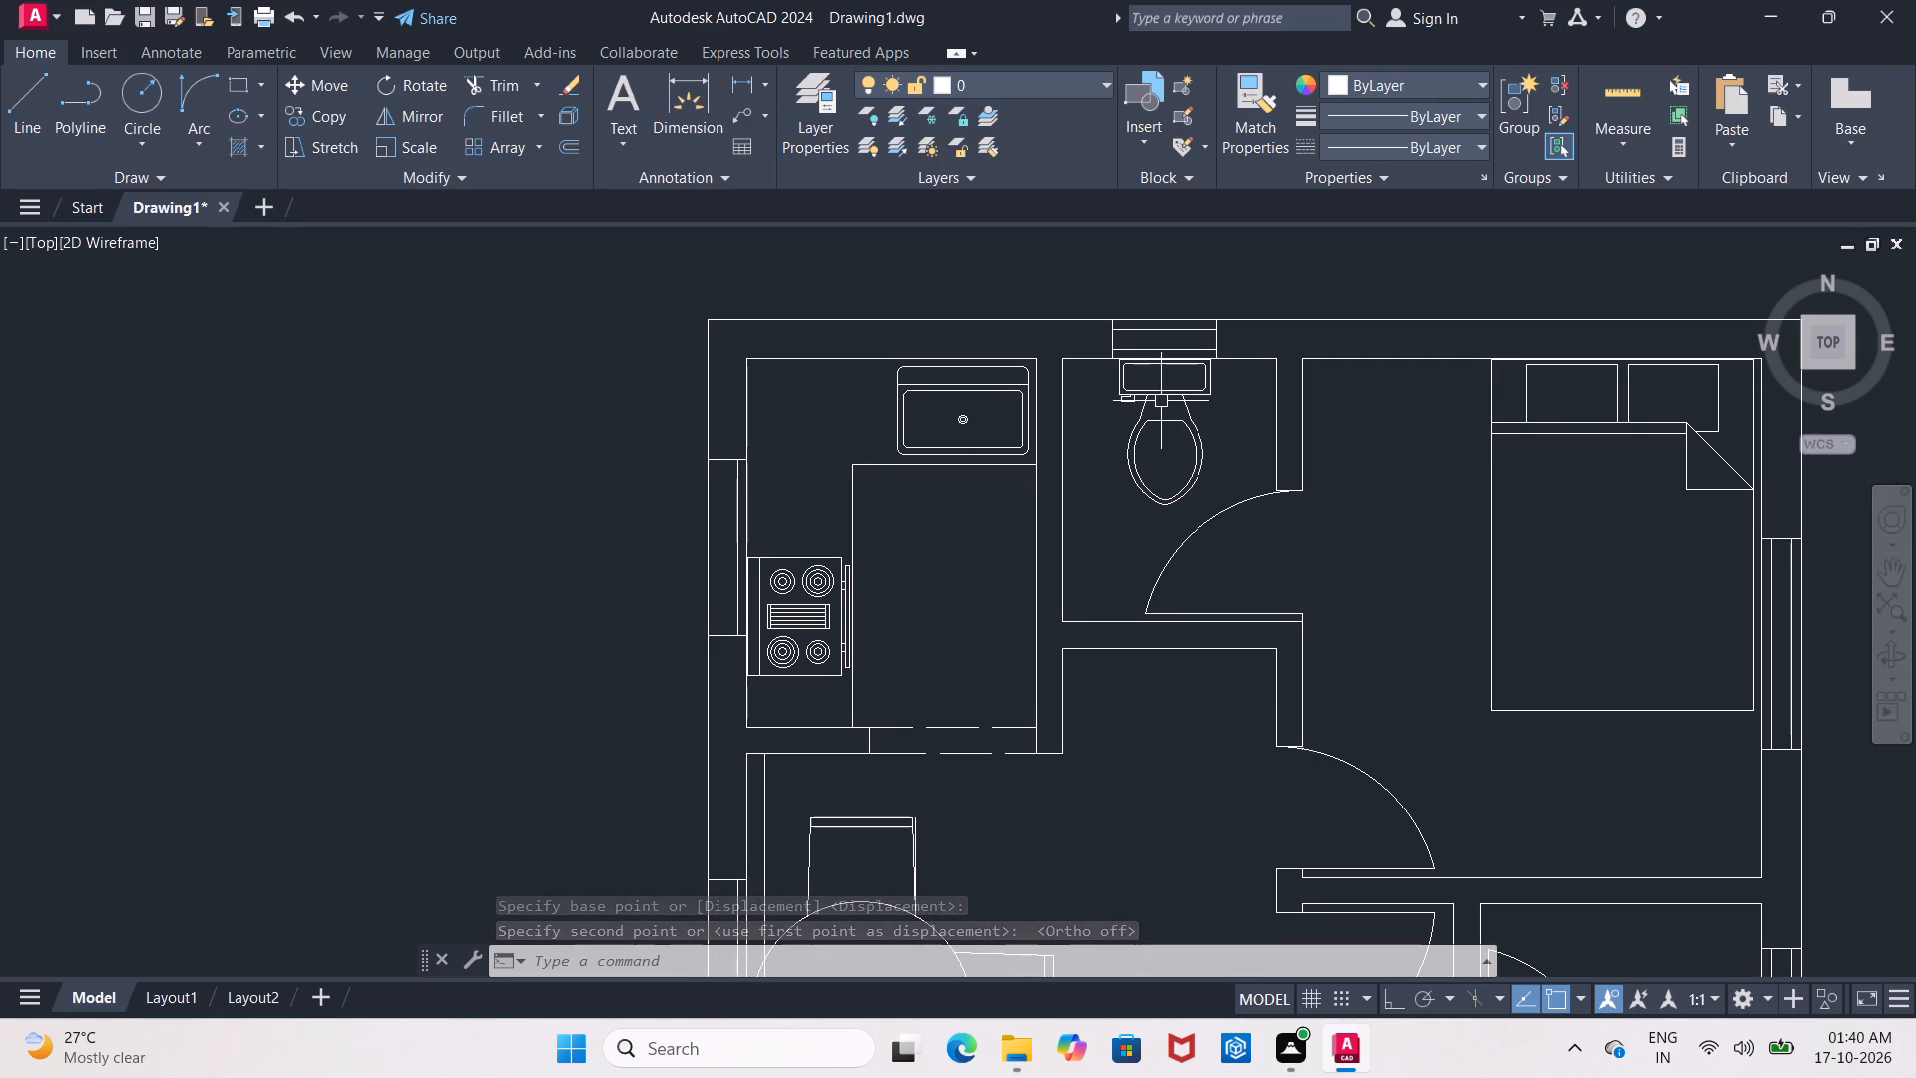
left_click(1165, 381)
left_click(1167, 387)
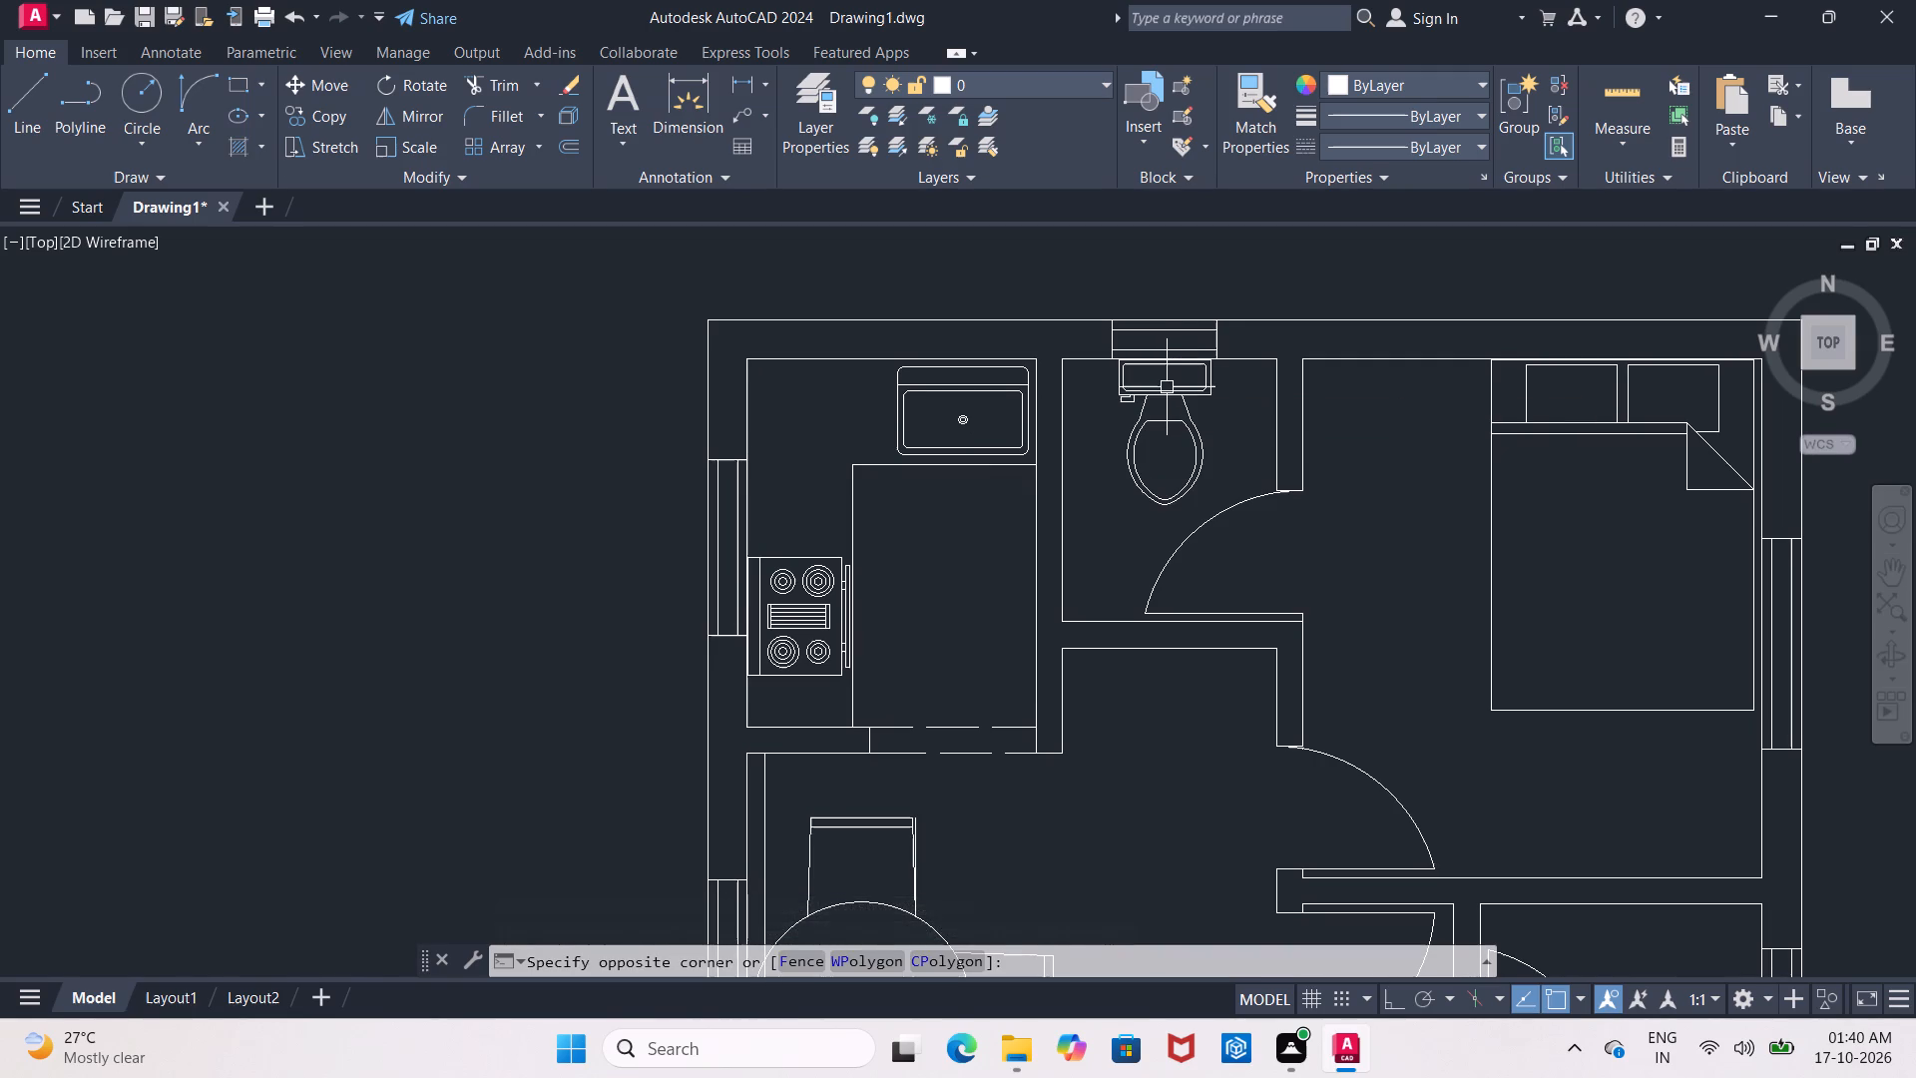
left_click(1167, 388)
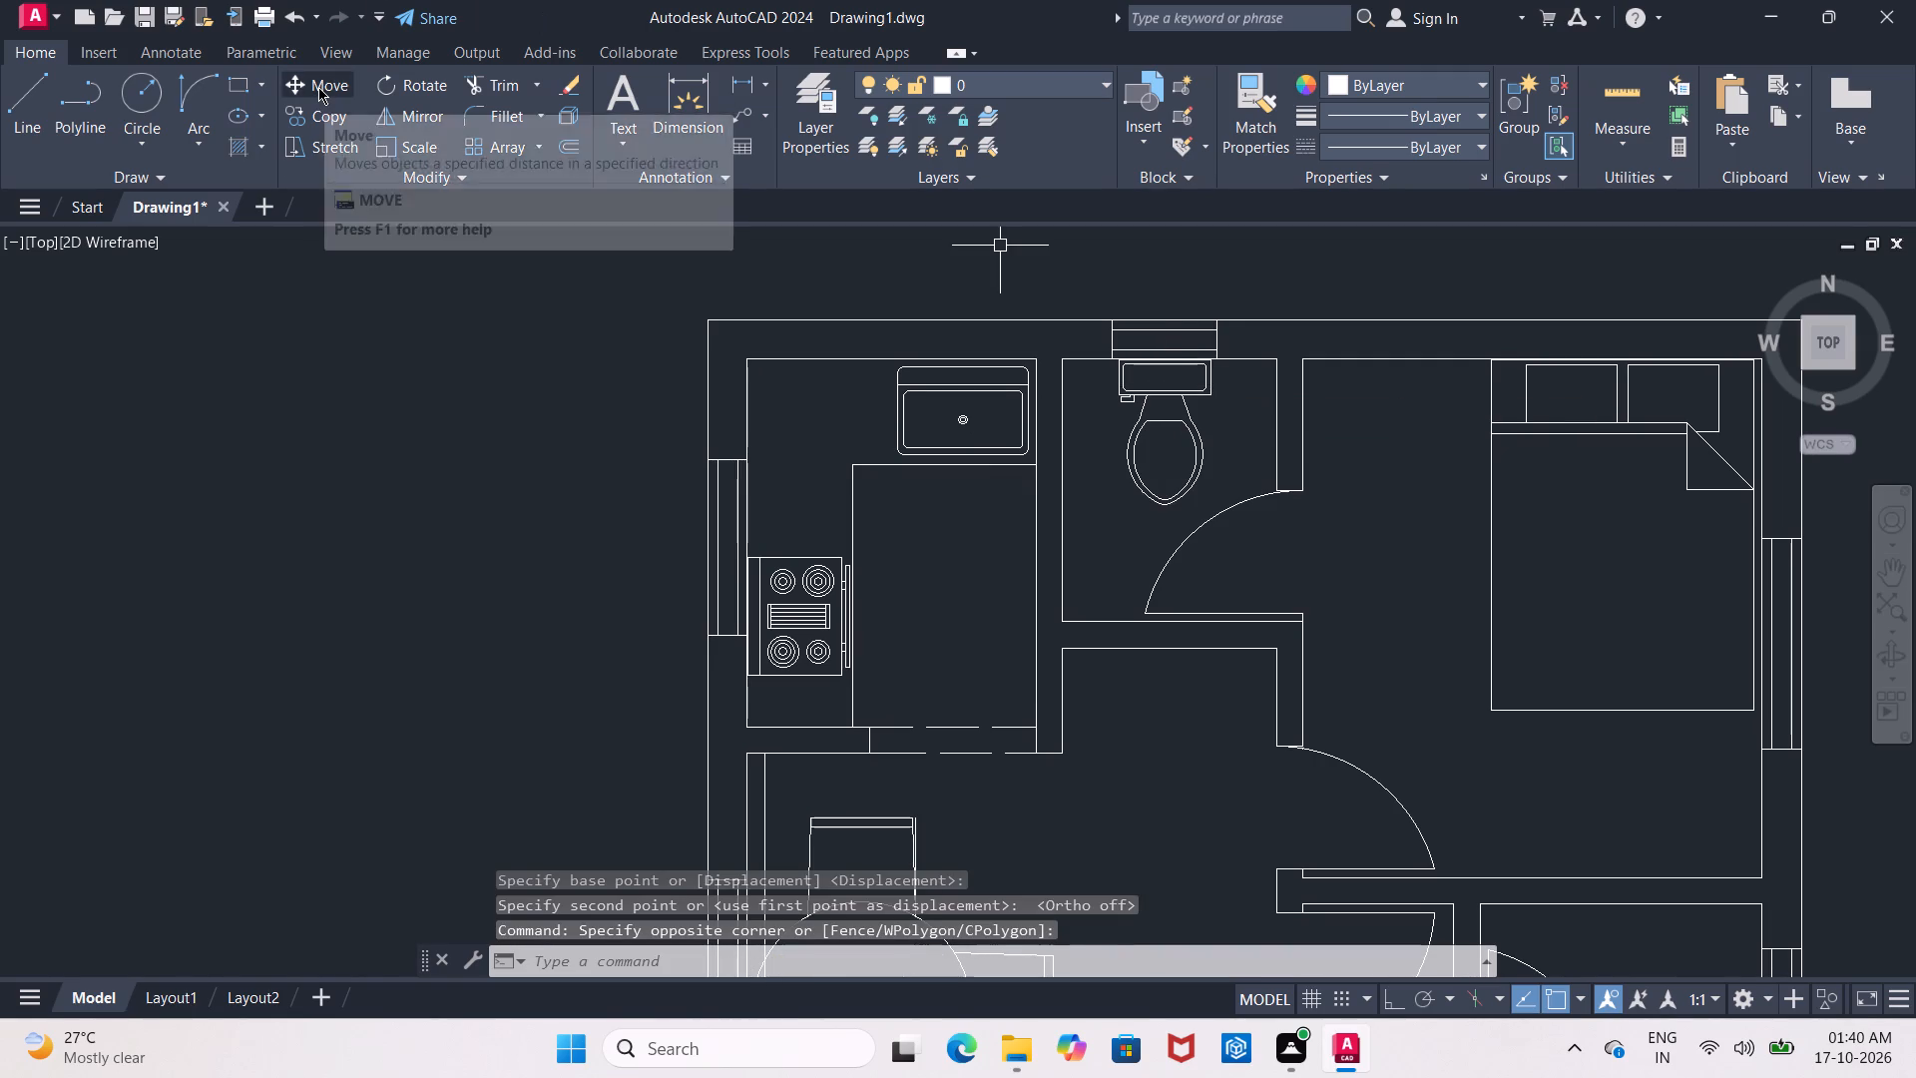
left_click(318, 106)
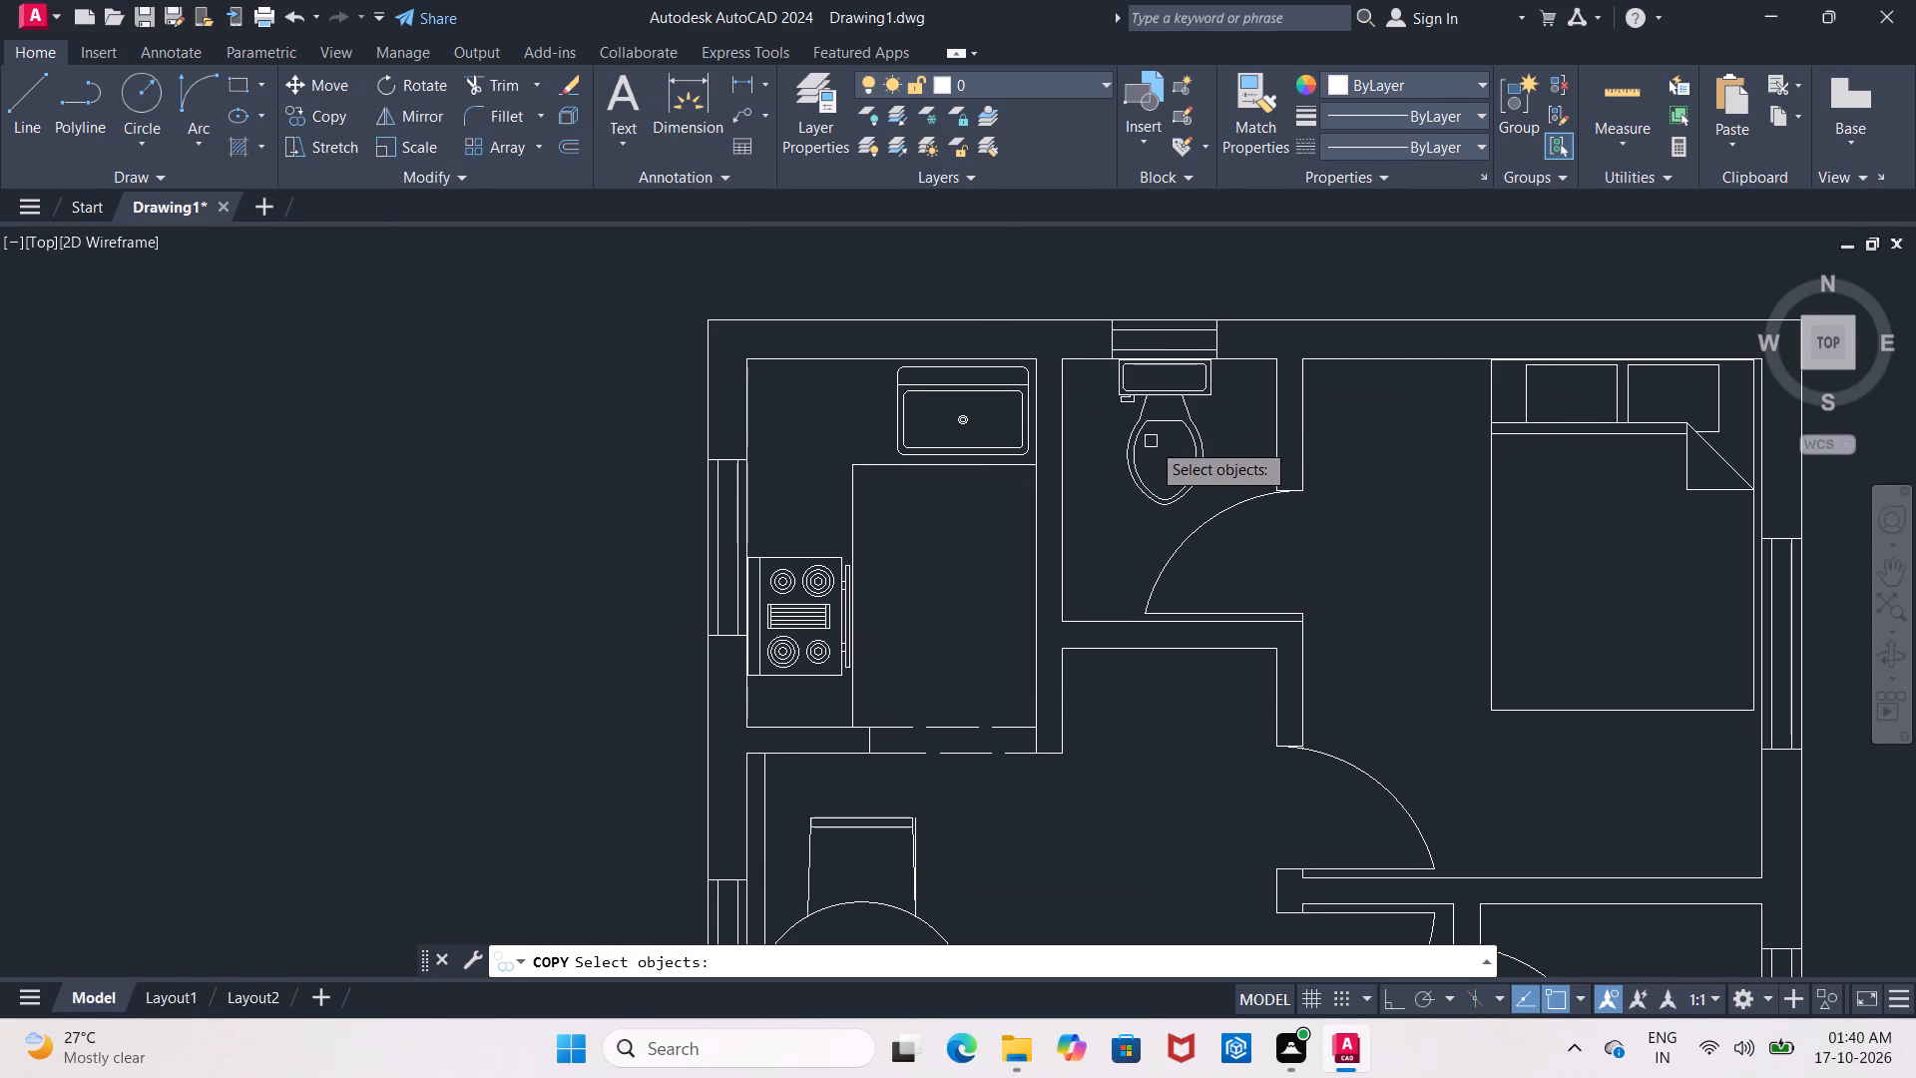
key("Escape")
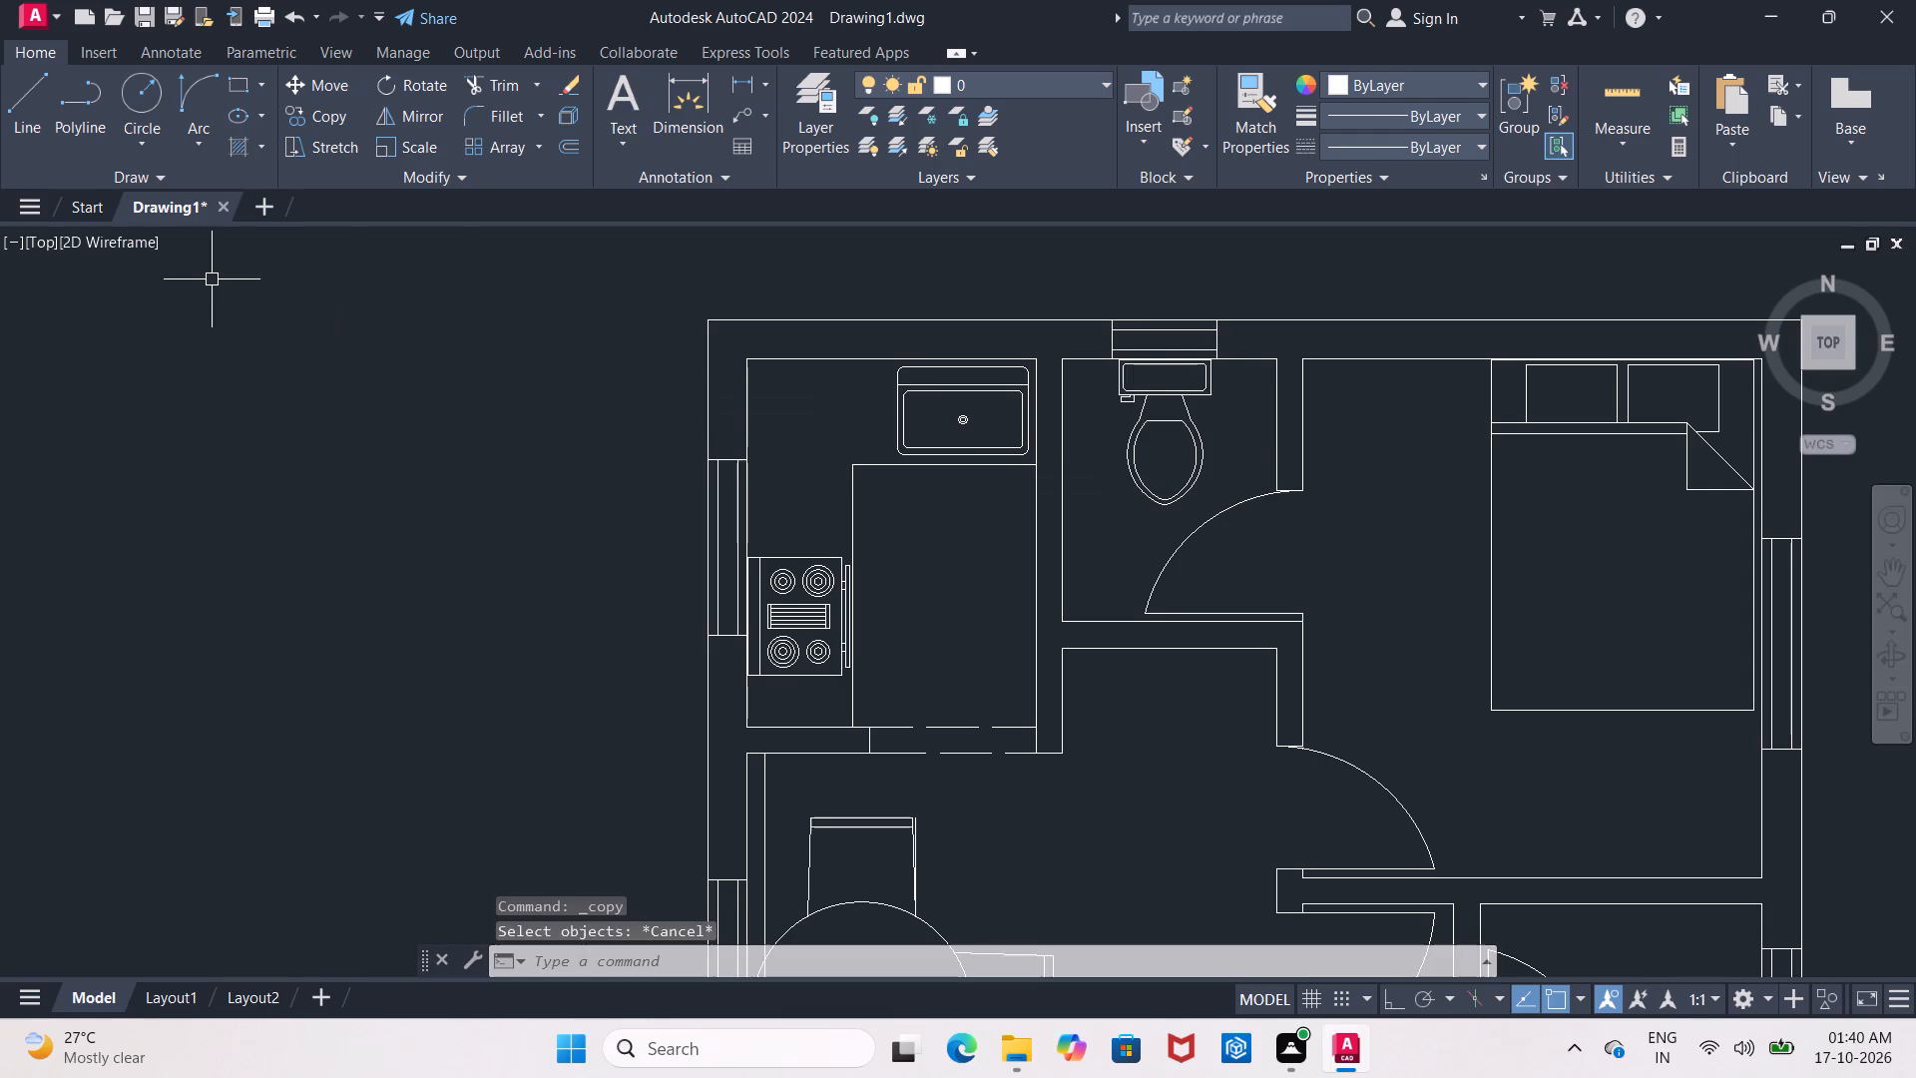
Copy the toilet beside the kitchen about 14'-2" southeast into the second bathroom, its tank near the north wall.
left_click(1132, 466)
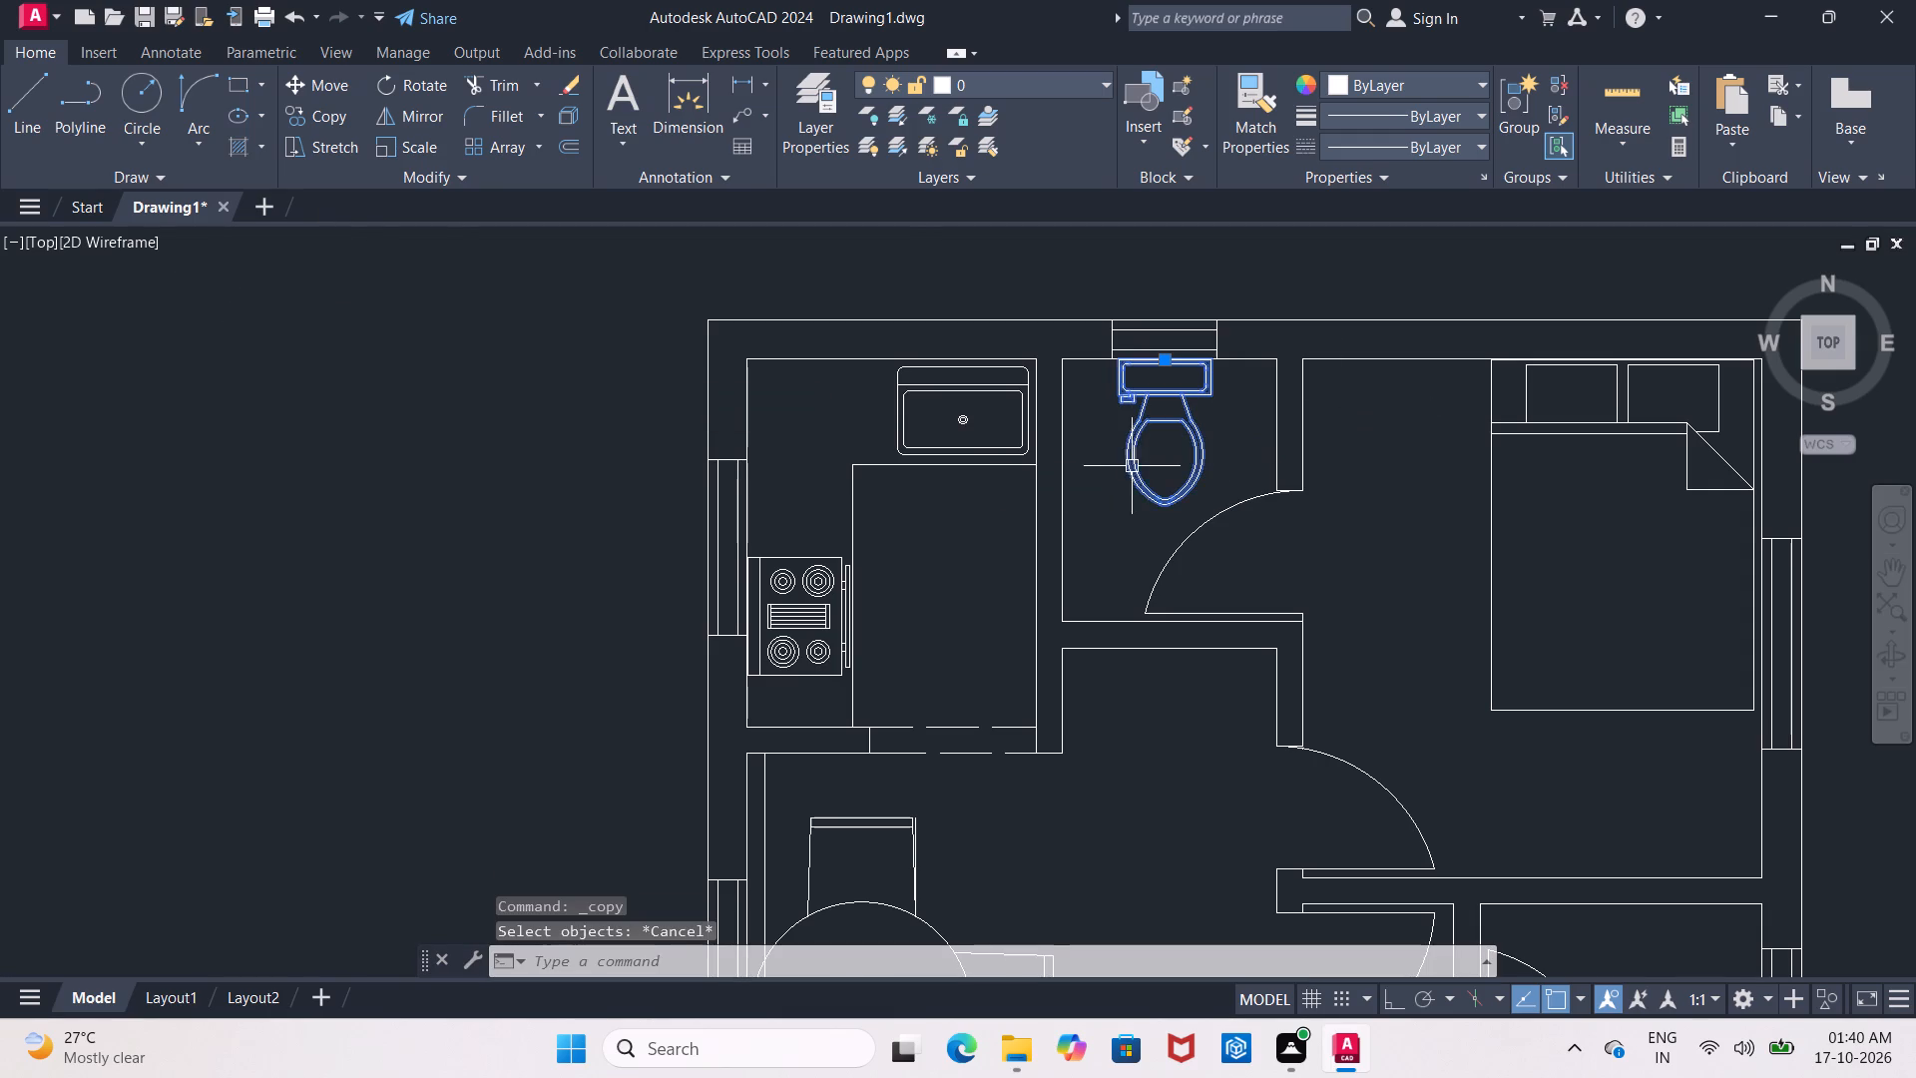
left_click(308, 113)
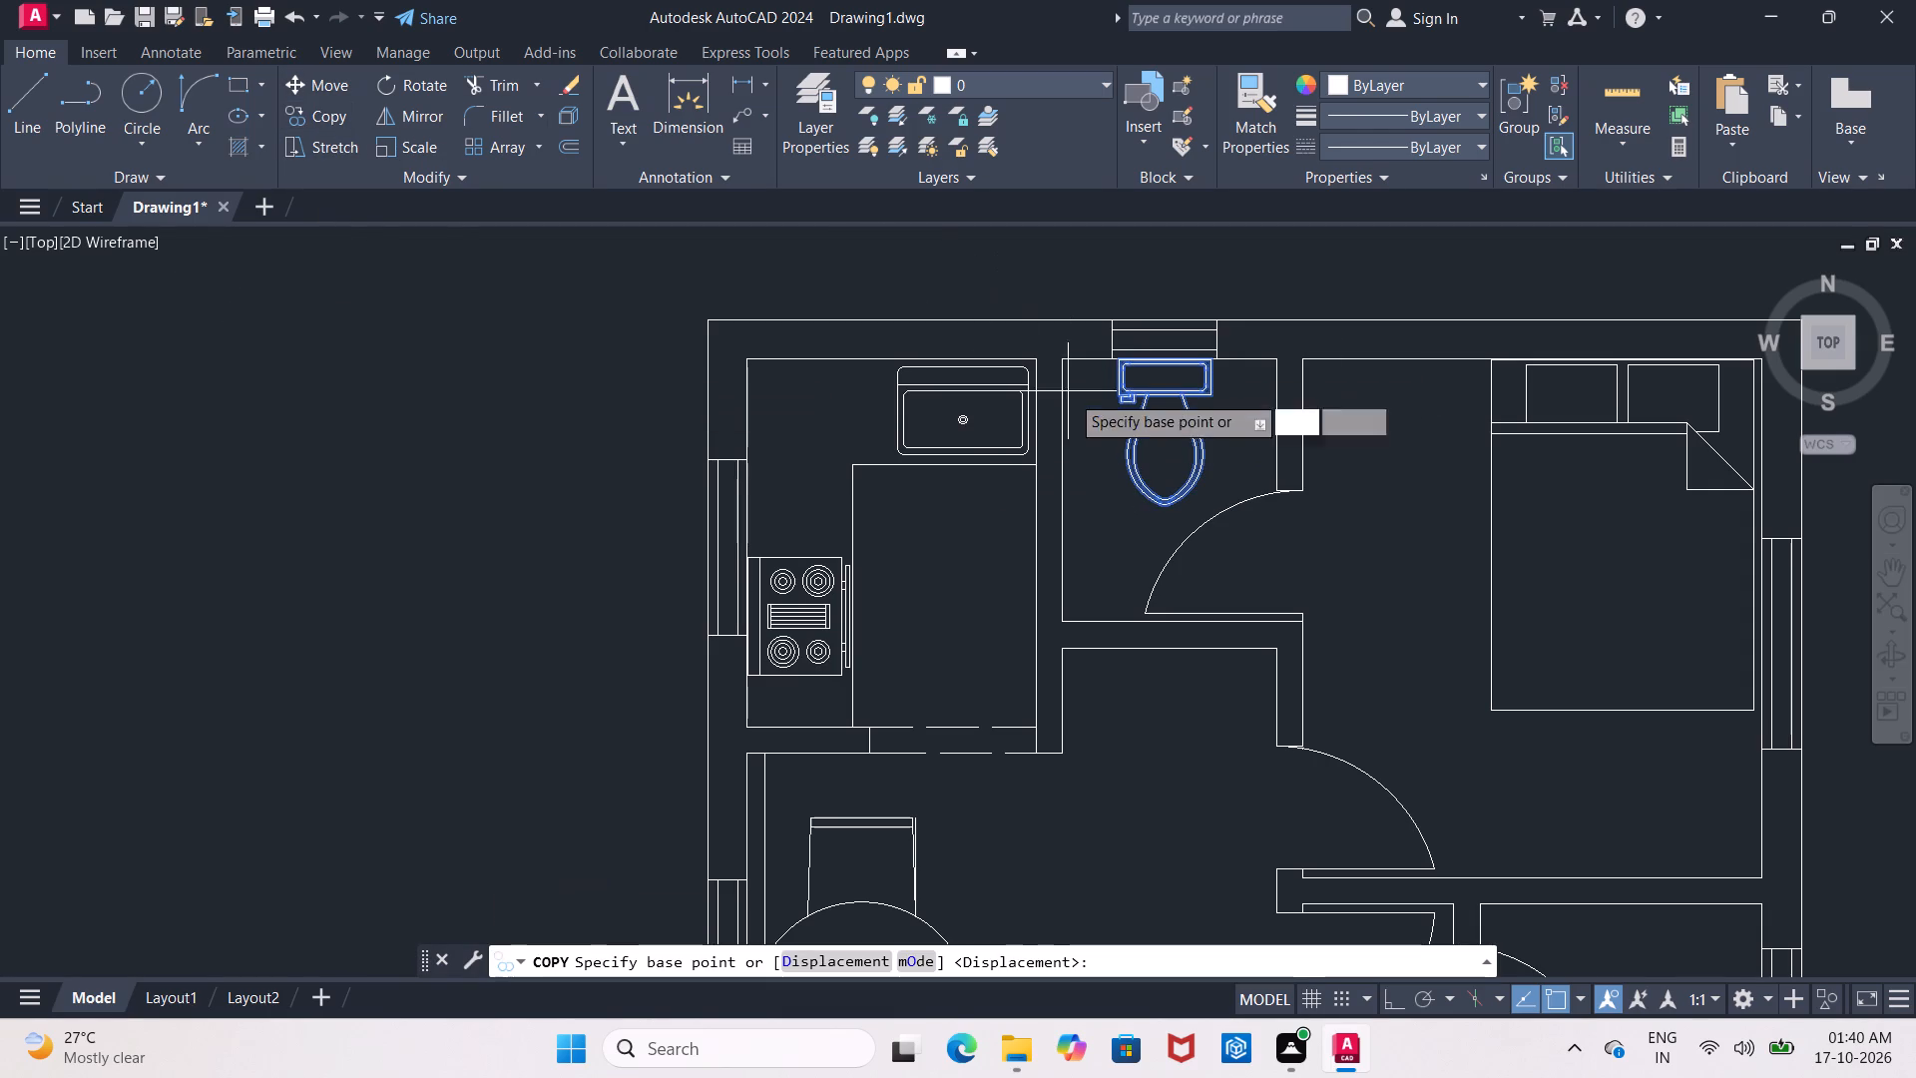
left_click(1153, 461)
middle_click_drag(1357, 598, 780, 224)
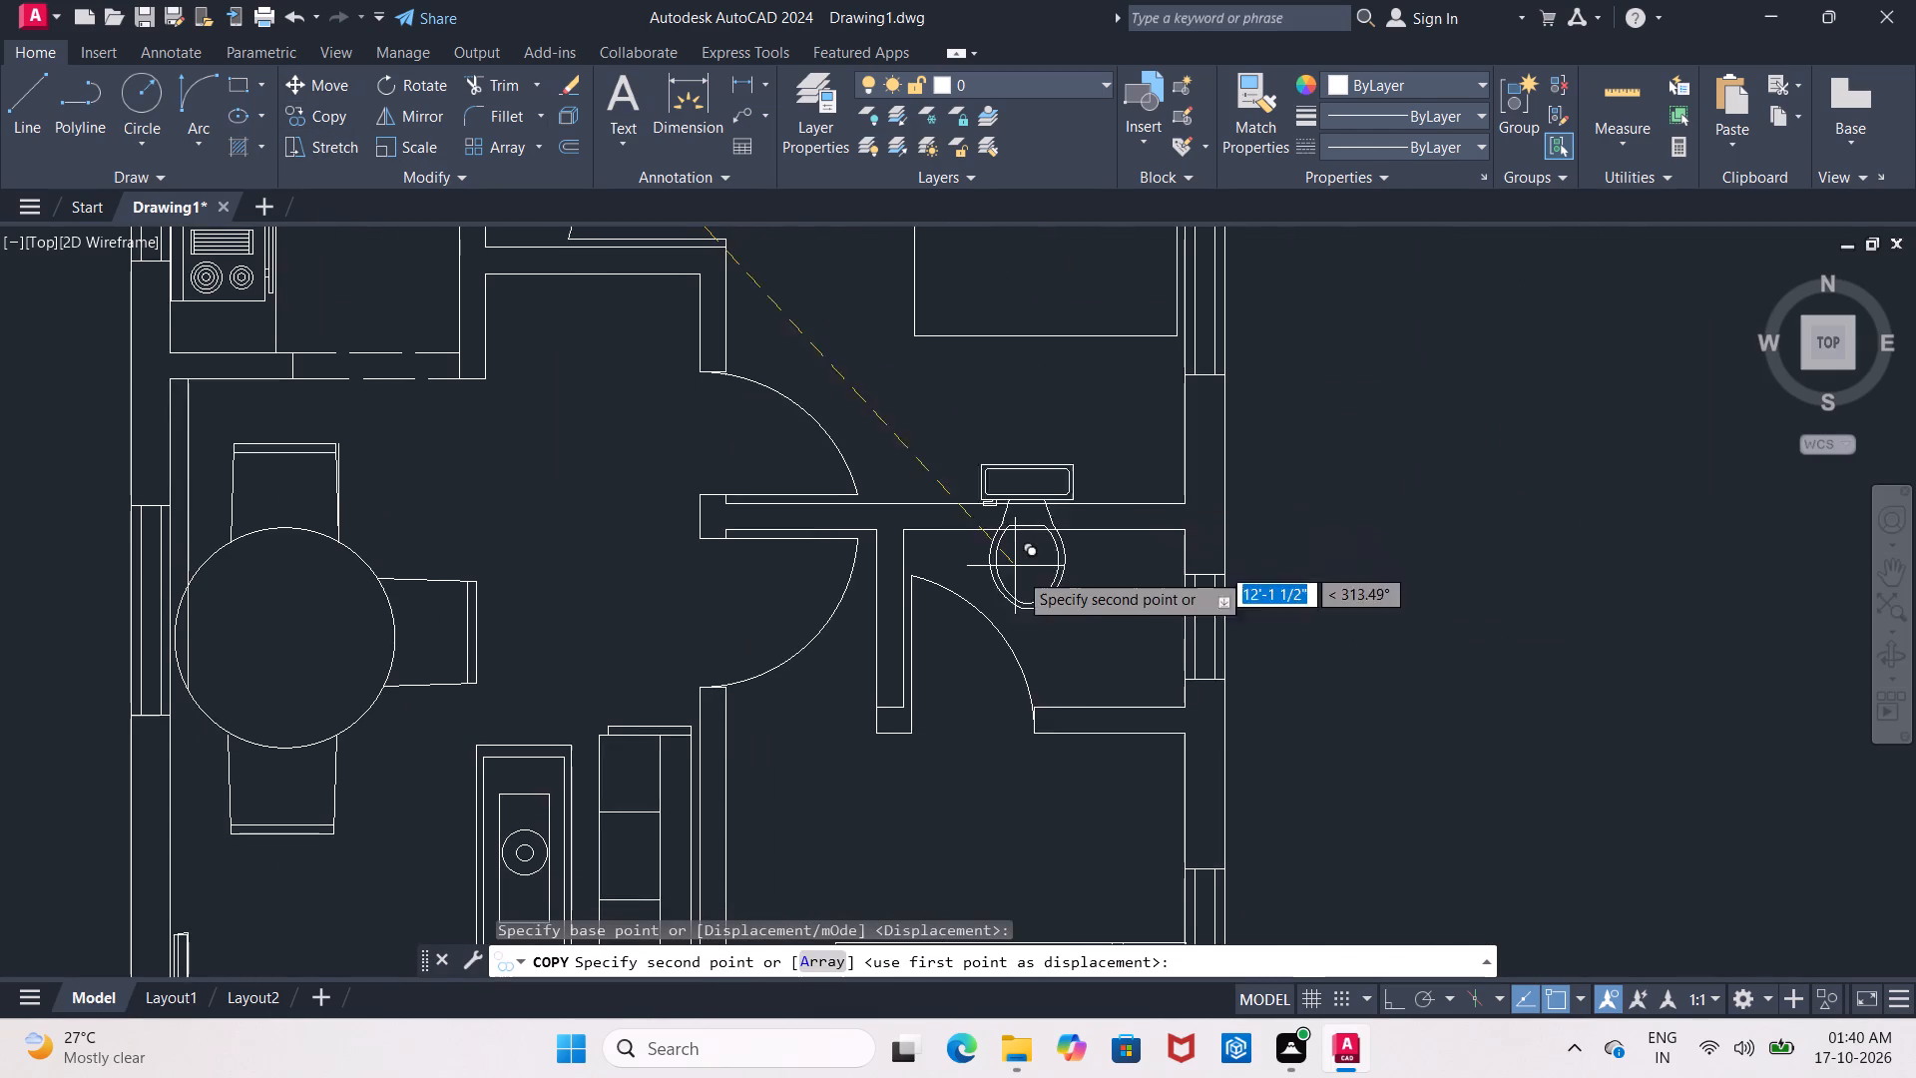
scroll(1077, 673, "up", 1)
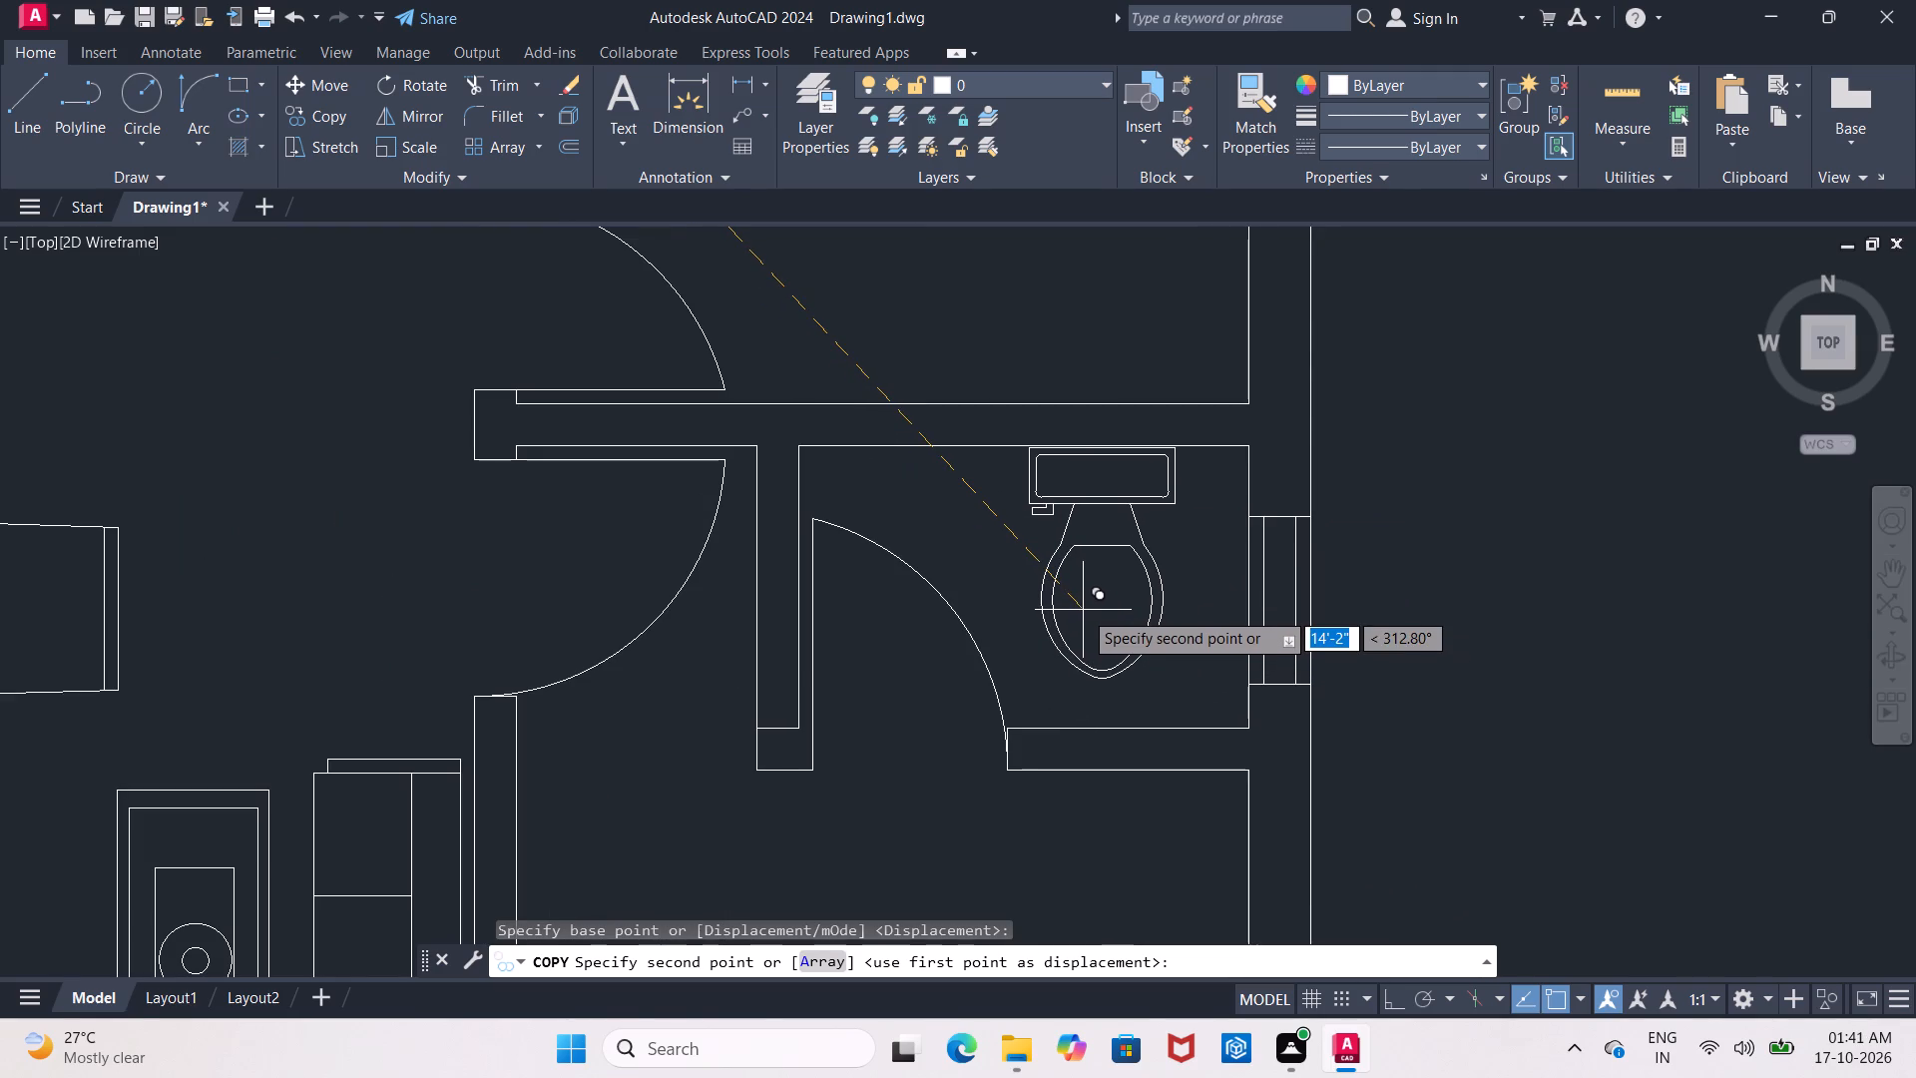
scroll(1083, 610, "up", 2)
middle_click_drag(1083, 610, 1043, 760)
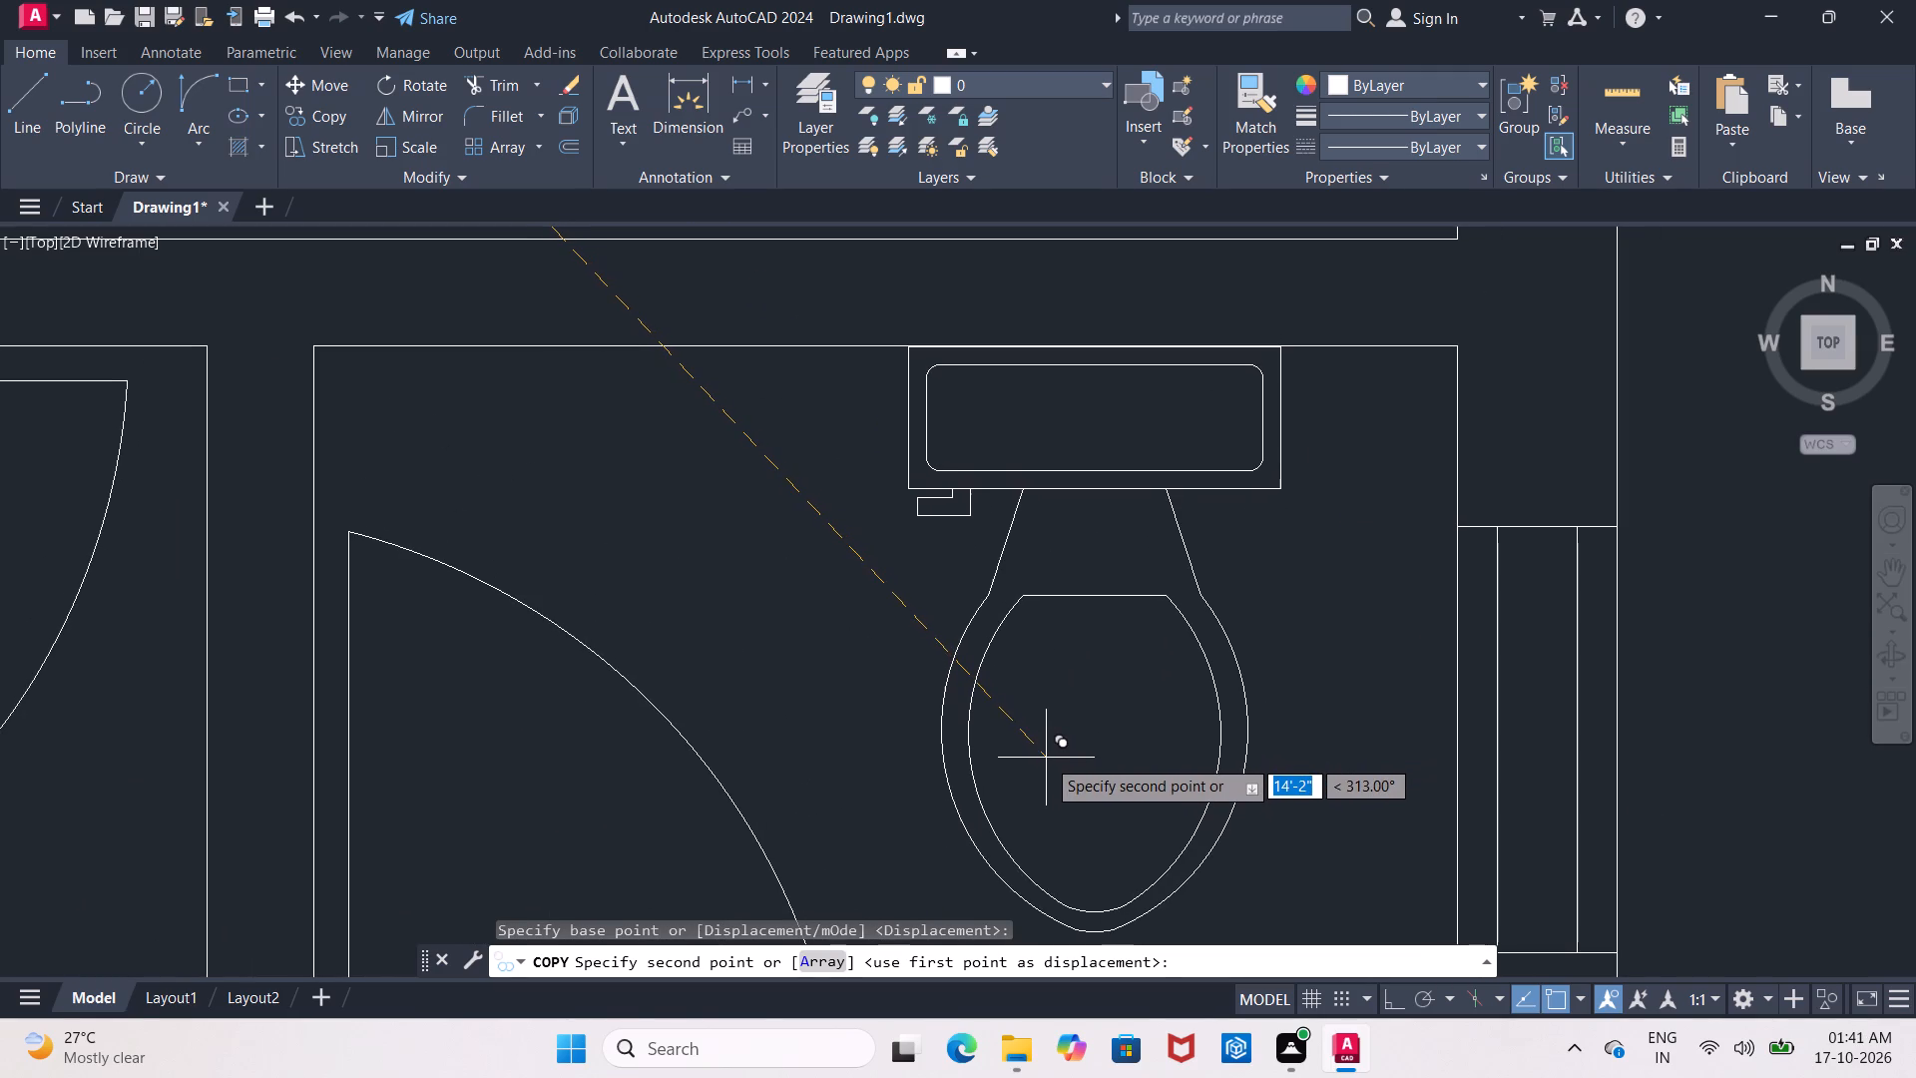
left_click(1046, 758)
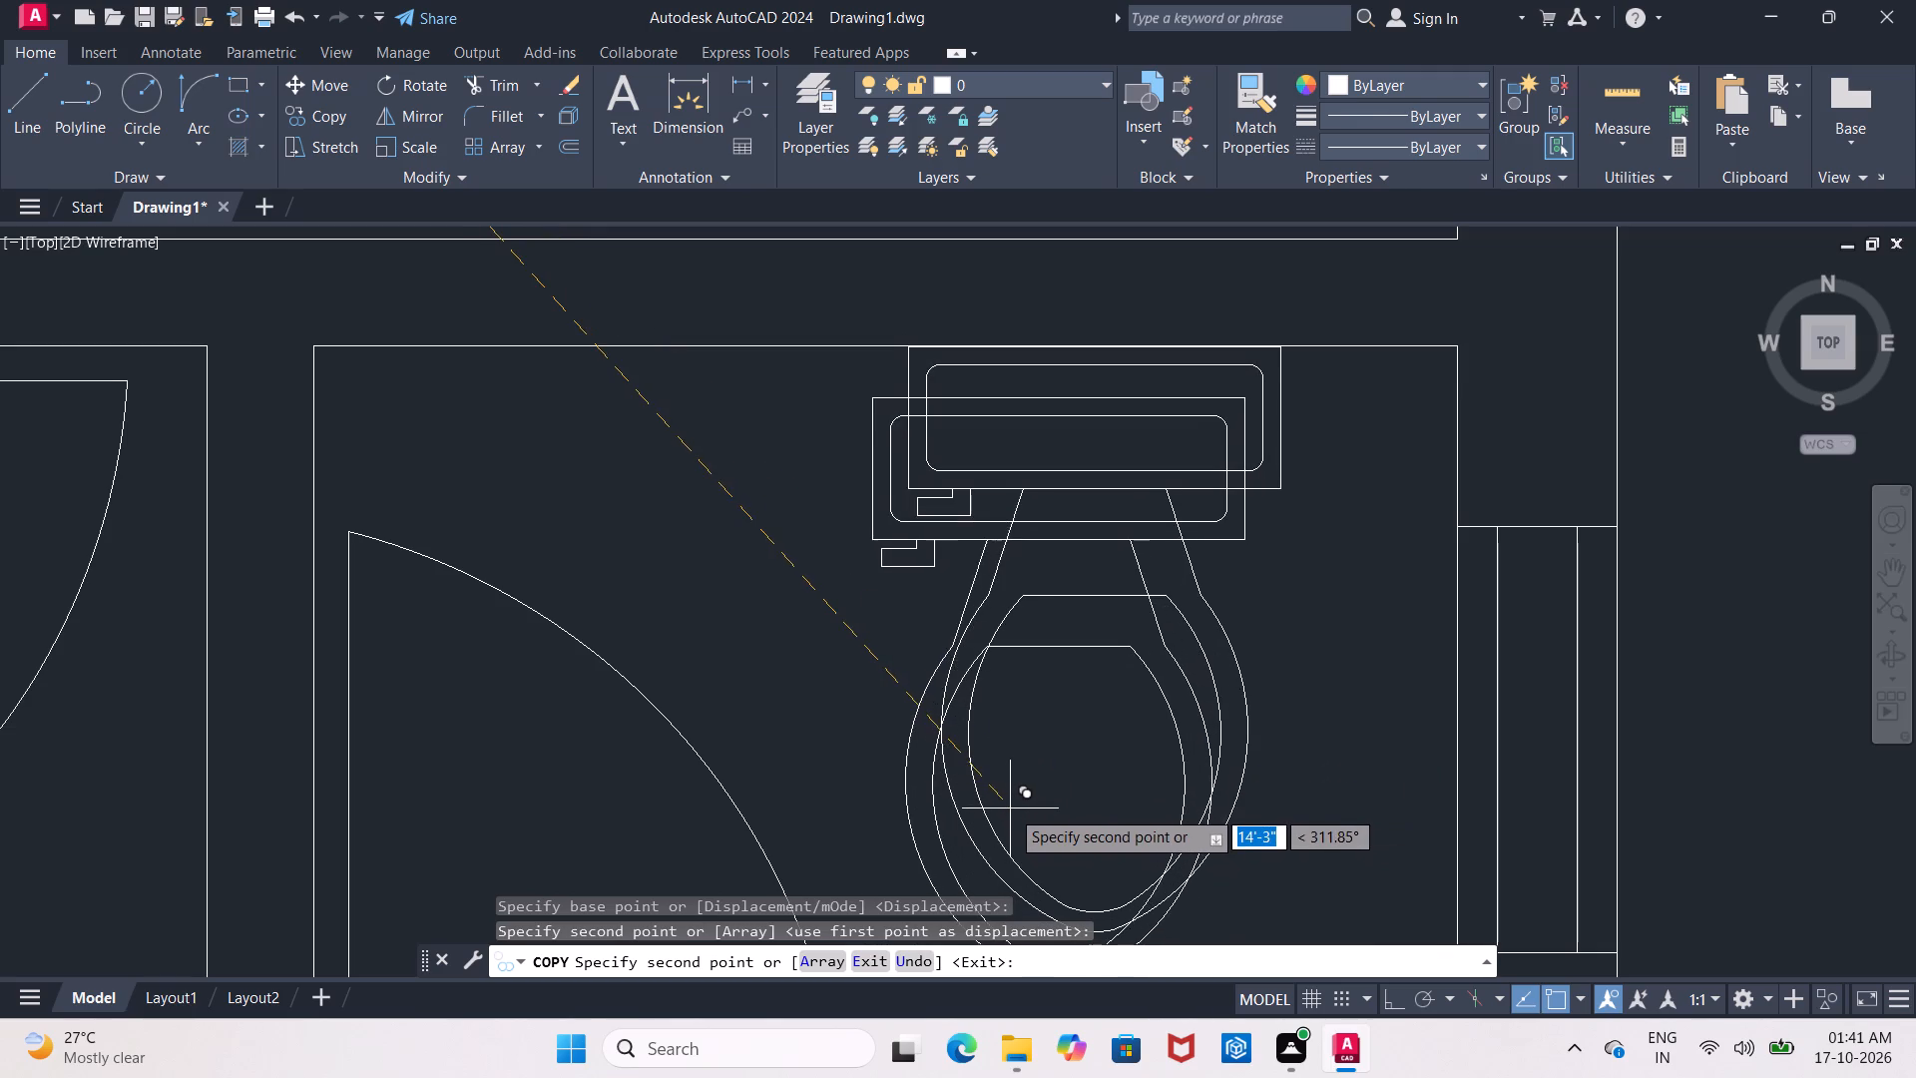
key("Escape")
Move the second bathroom's toilet north from its tank edge so it sits flush on the north wall line.
scroll(1059, 303, "up", 3)
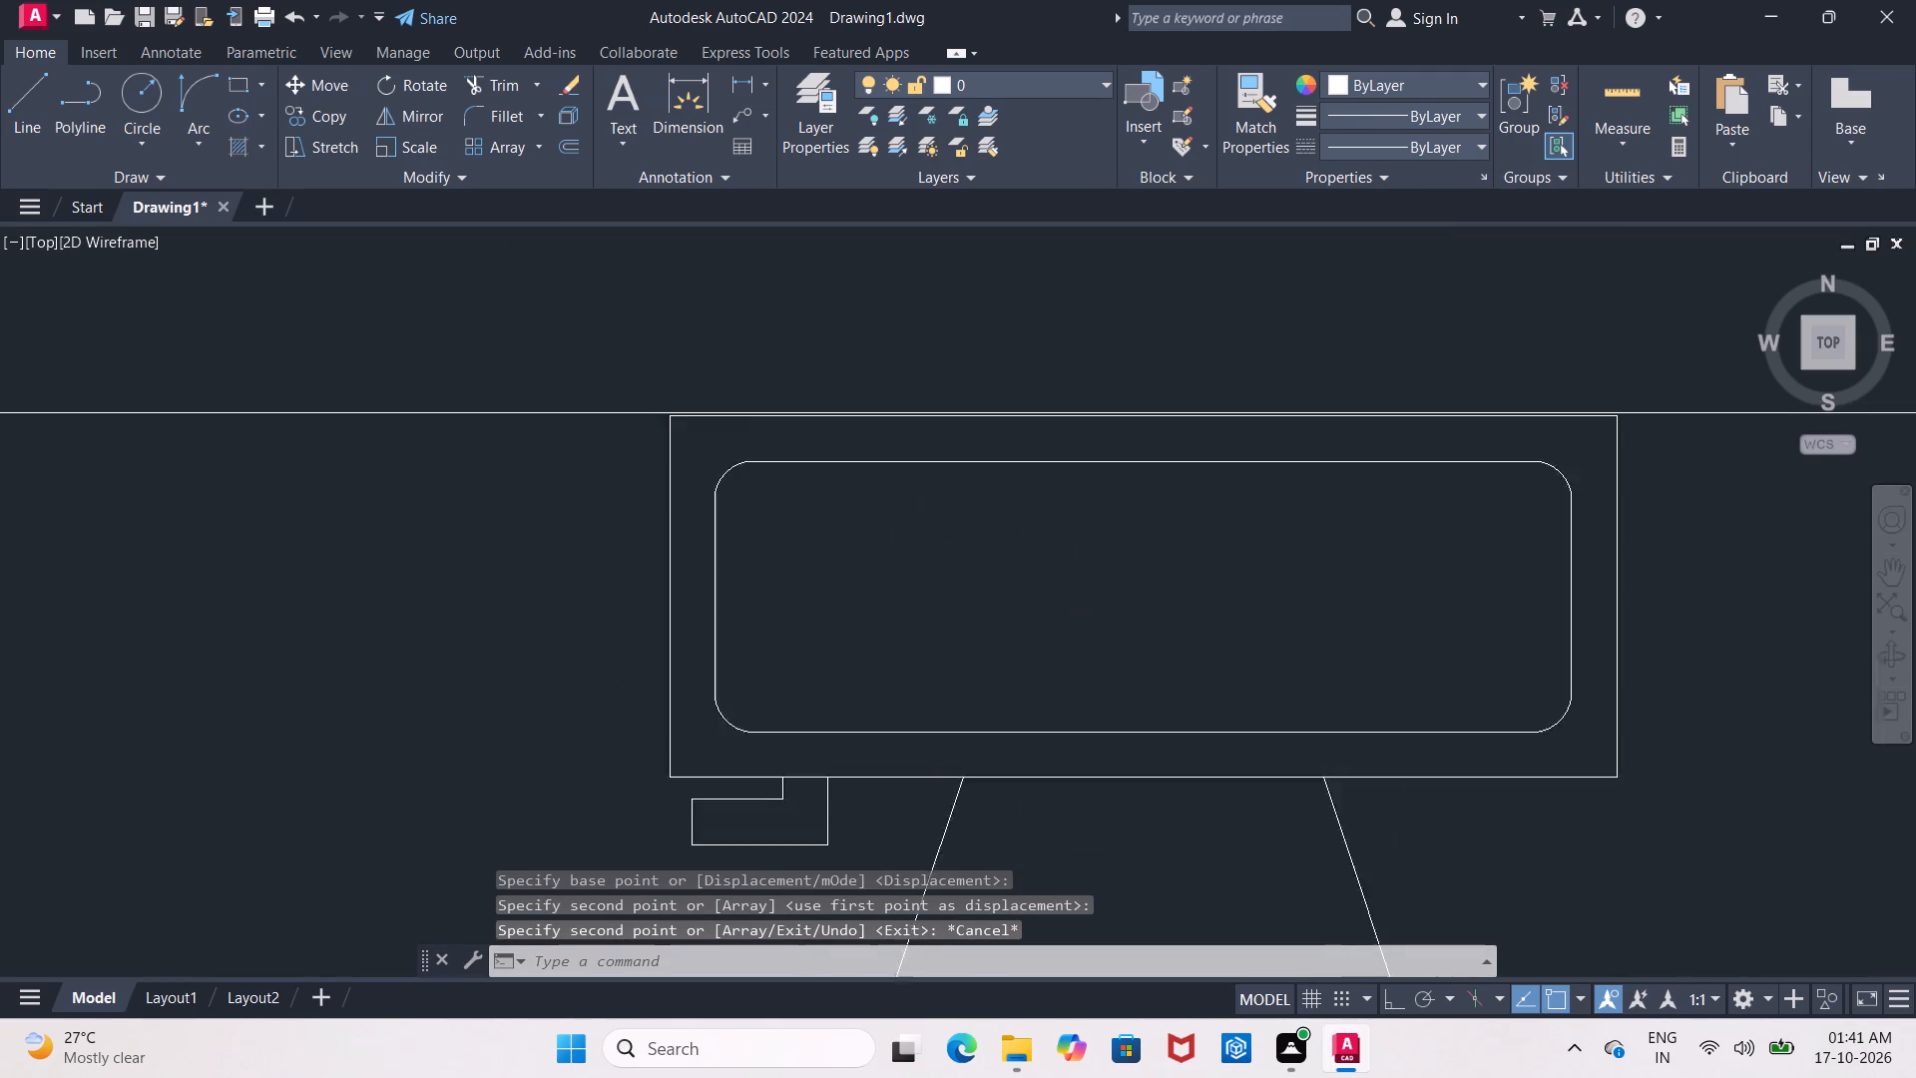
scroll(1053, 308, "up", 1)
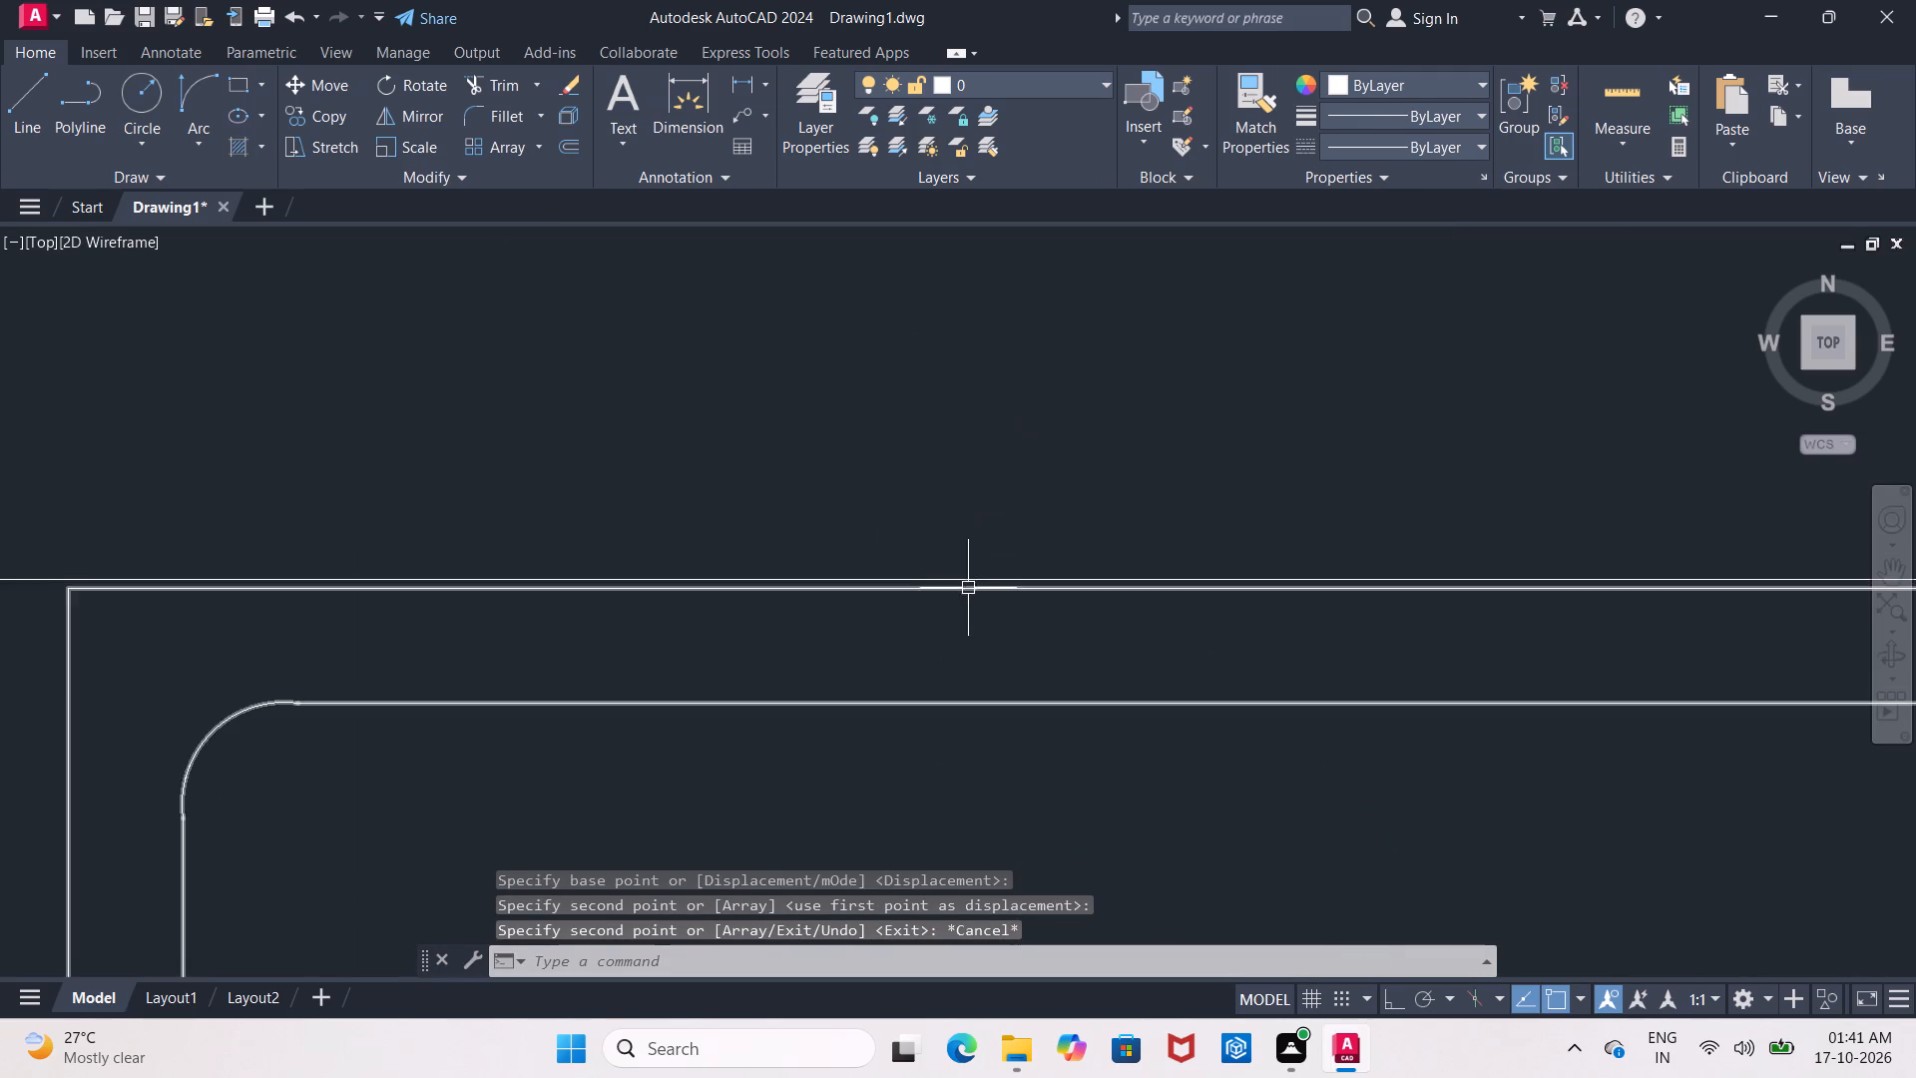
left_click(967, 590)
left_click(304, 90)
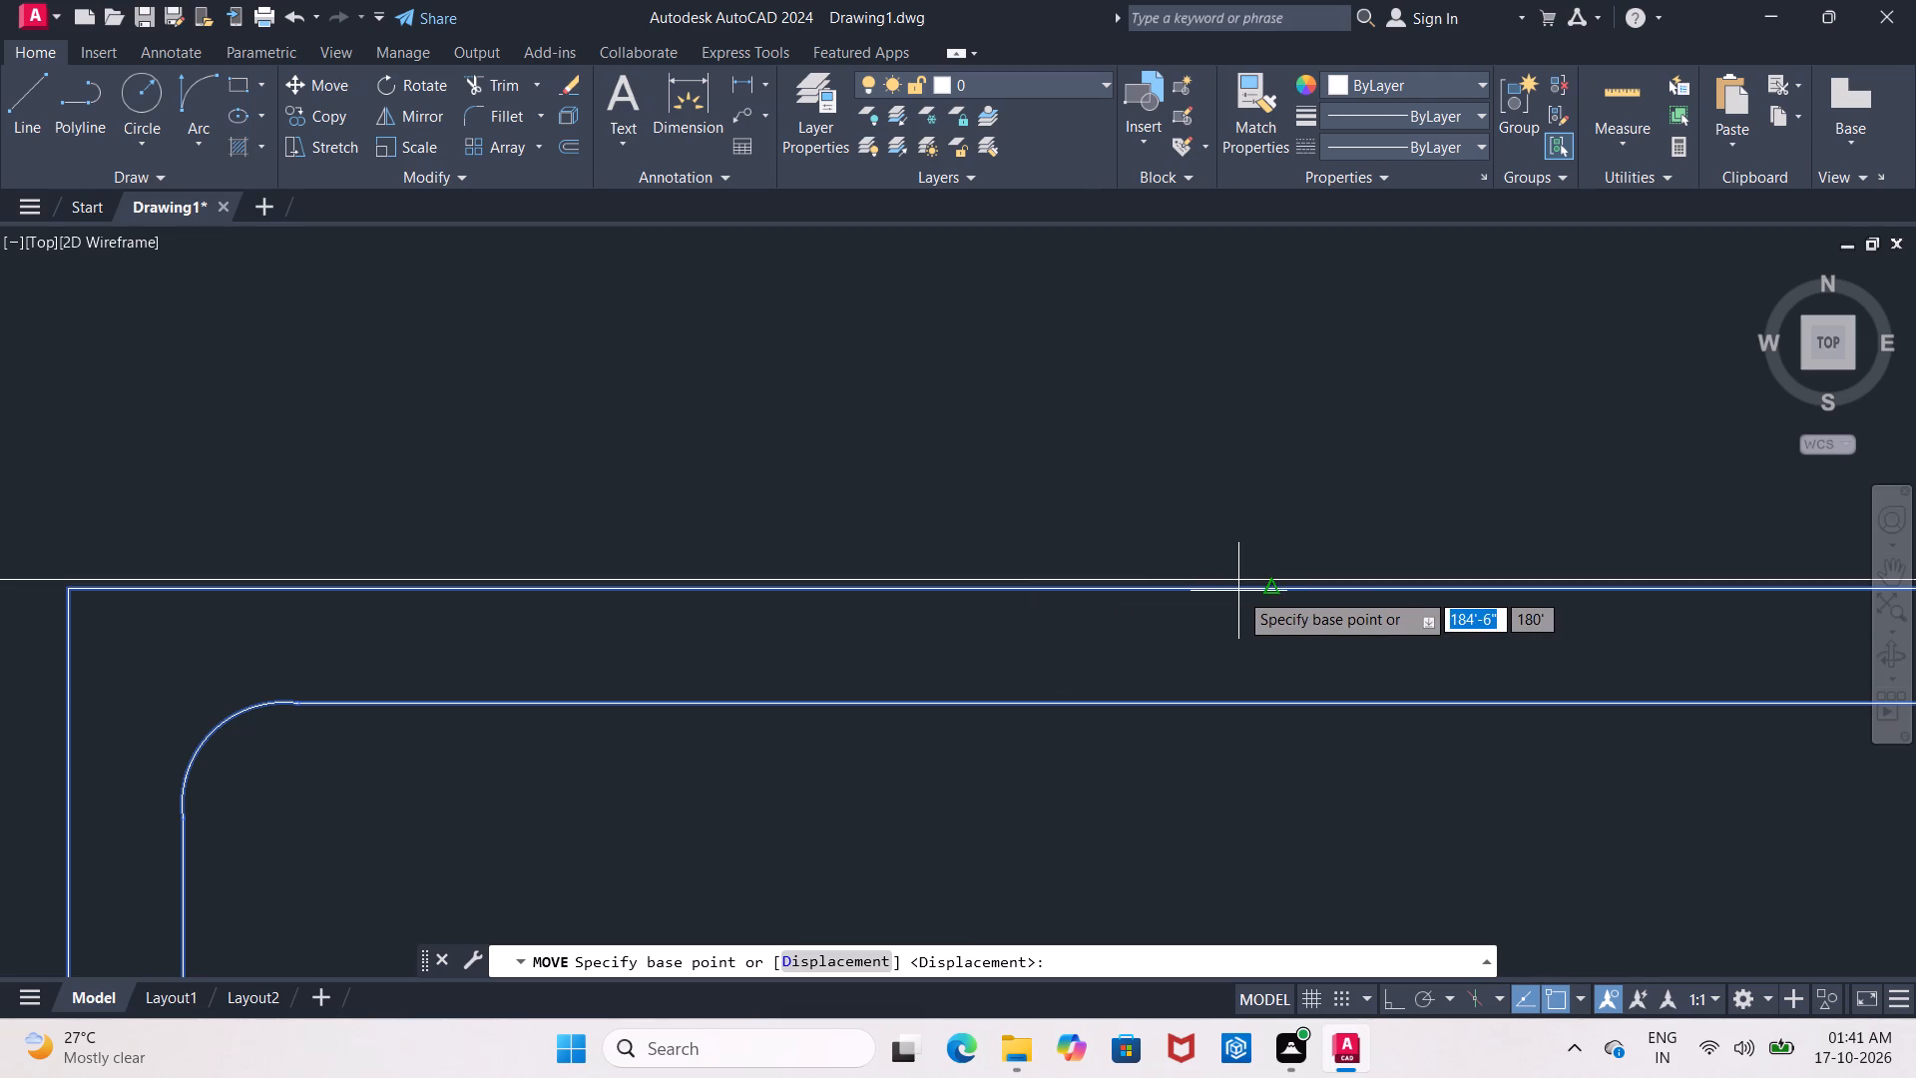
left_click(1268, 589)
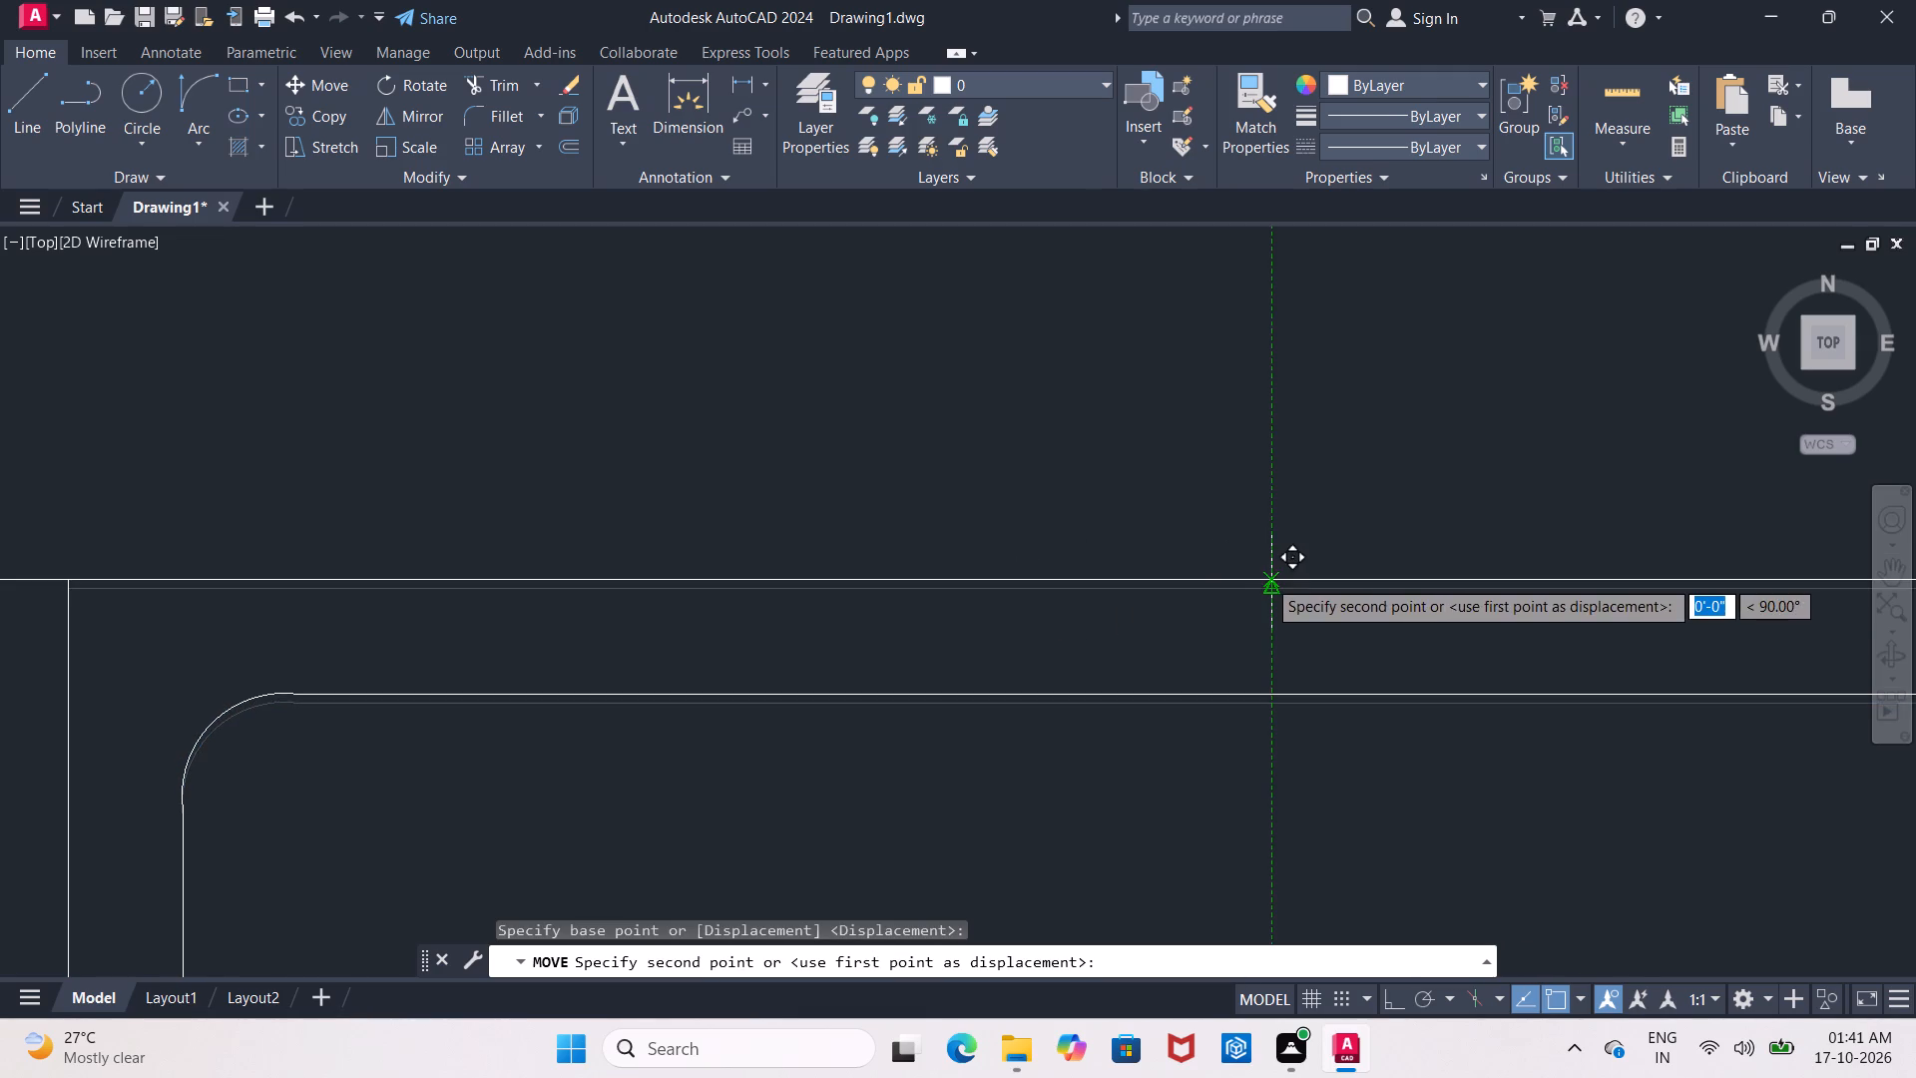
left_click(1266, 578)
Move the toilet in the bathroom beside the kitchen north so its tank edge sits flush on the wall line.
scroll(1267, 584, "down", 9)
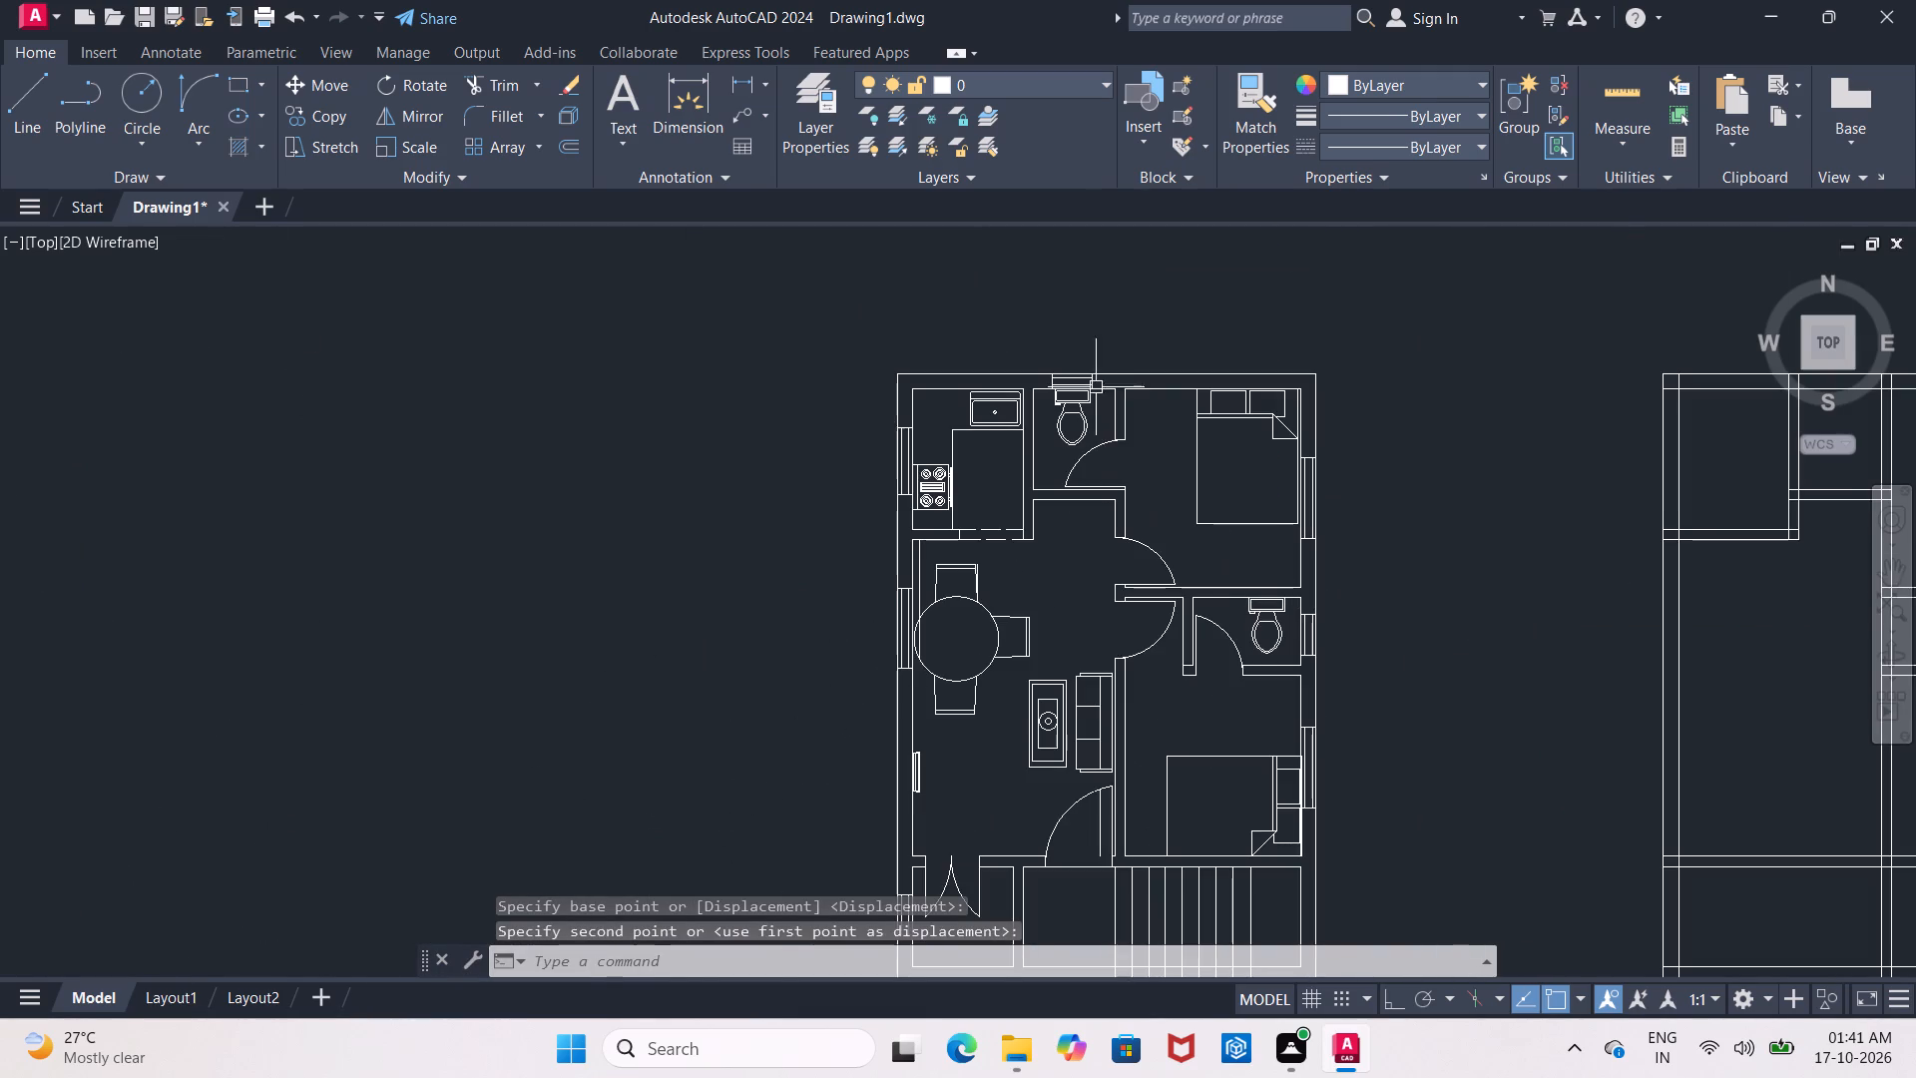
scroll(1089, 371, "up", 7)
scroll(1021, 415, "up", 2)
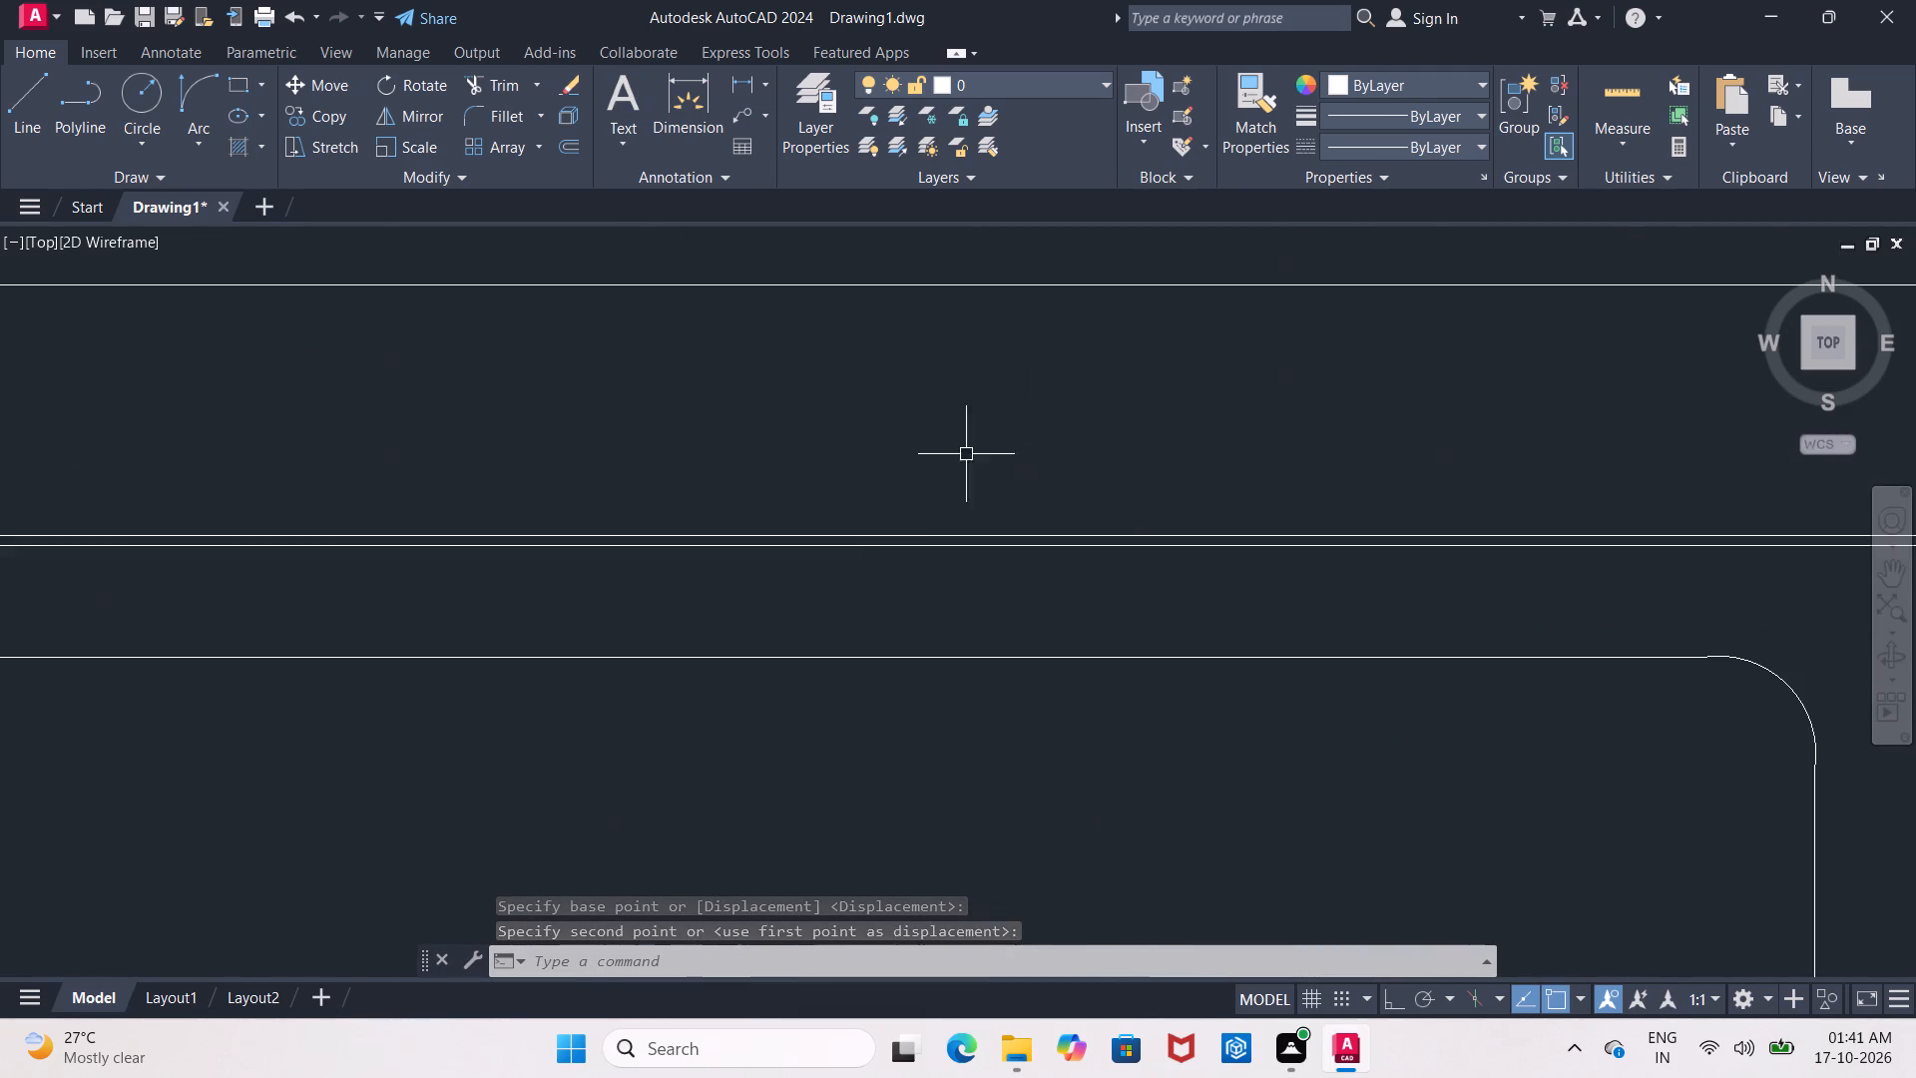
left_click(862, 547)
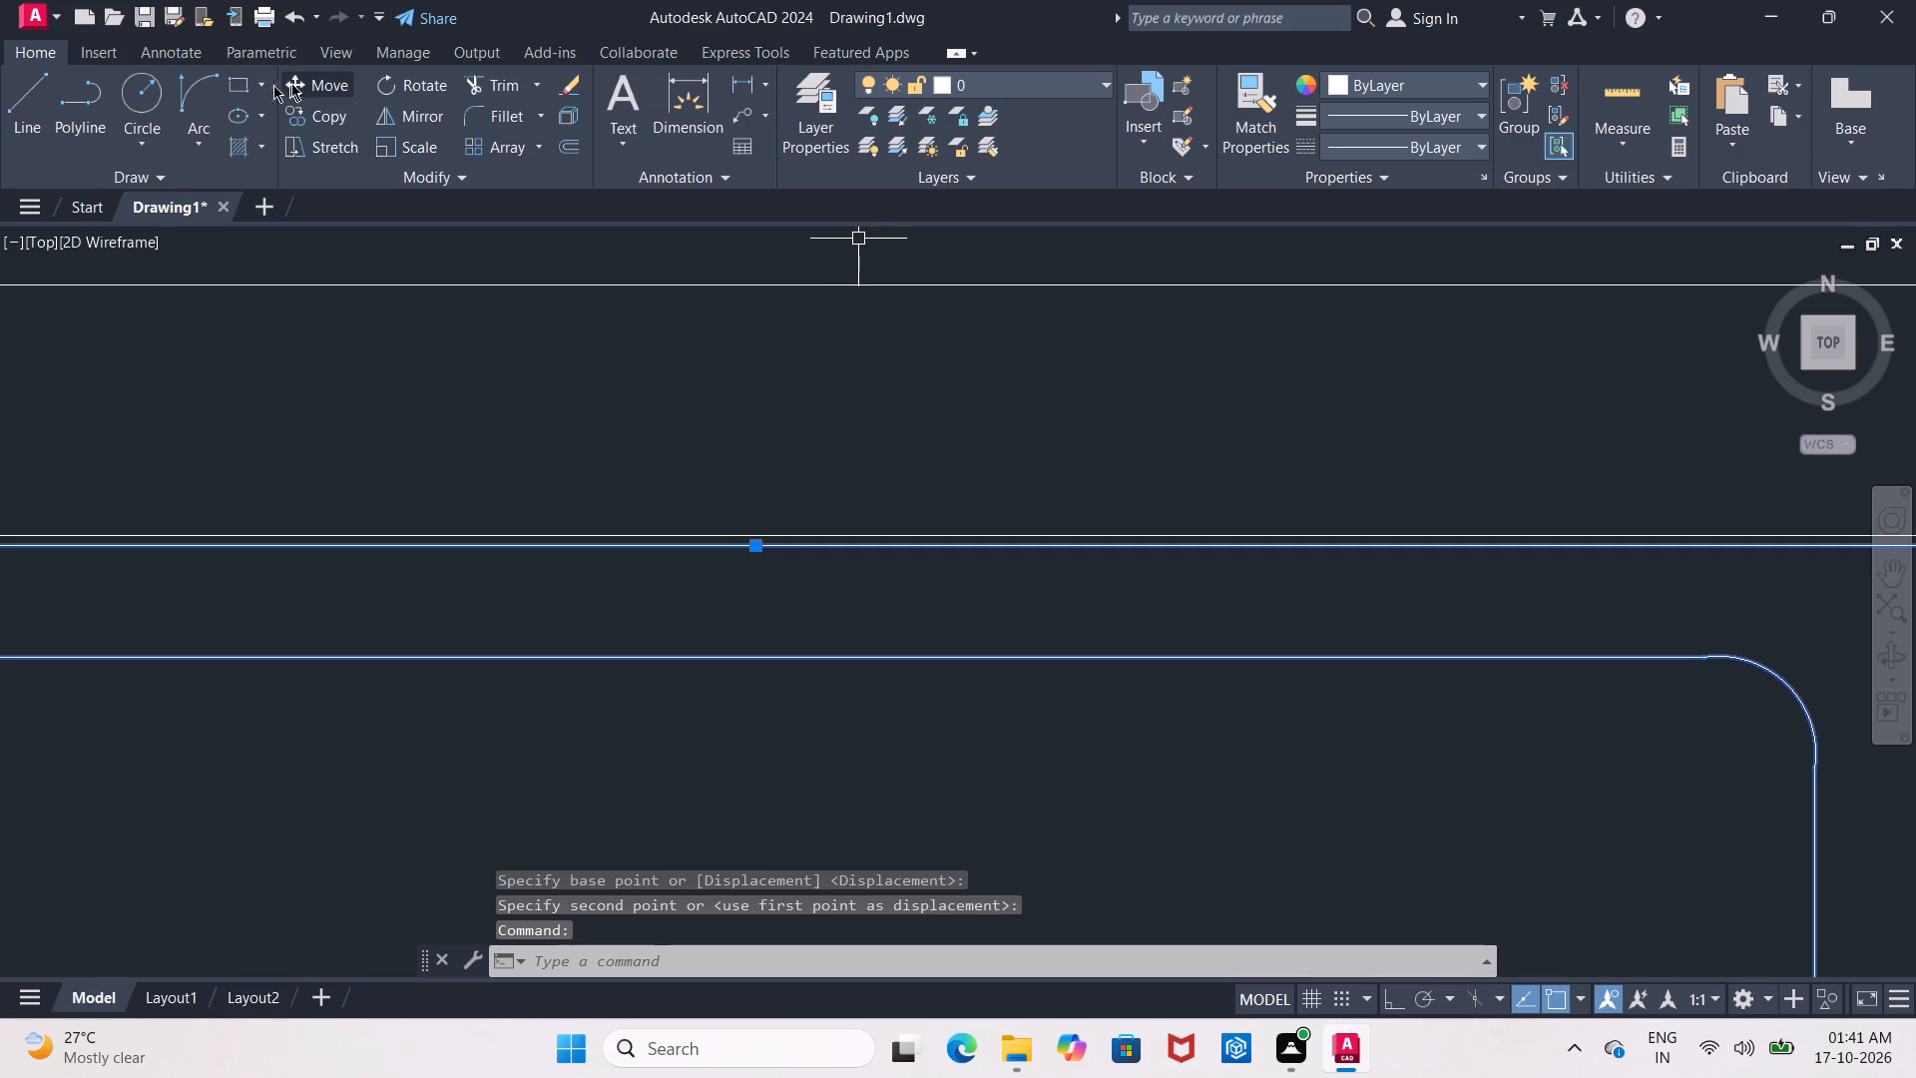
left_click(297, 82)
scroll(613, 626, "down", 3)
scroll(610, 624, "up", 2)
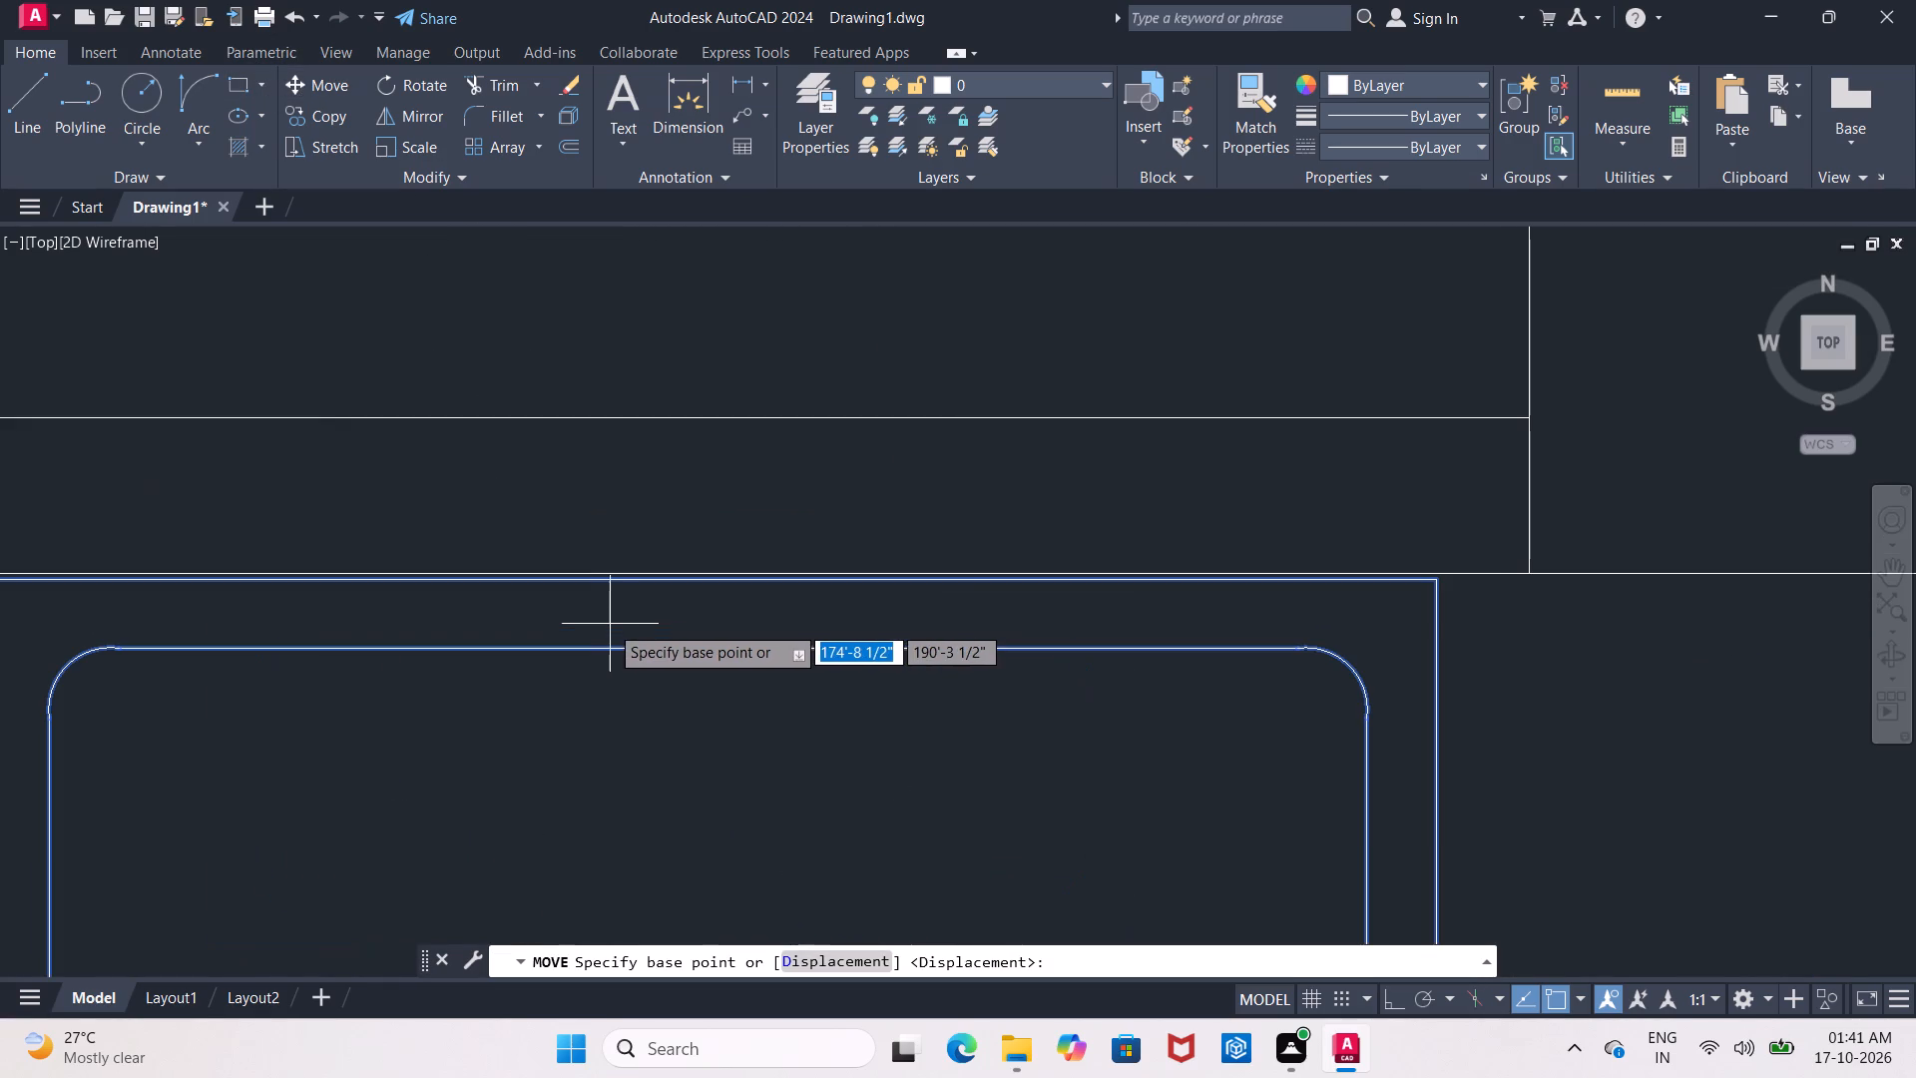
left_click(705, 584)
scroll(705, 584, "up", 2)
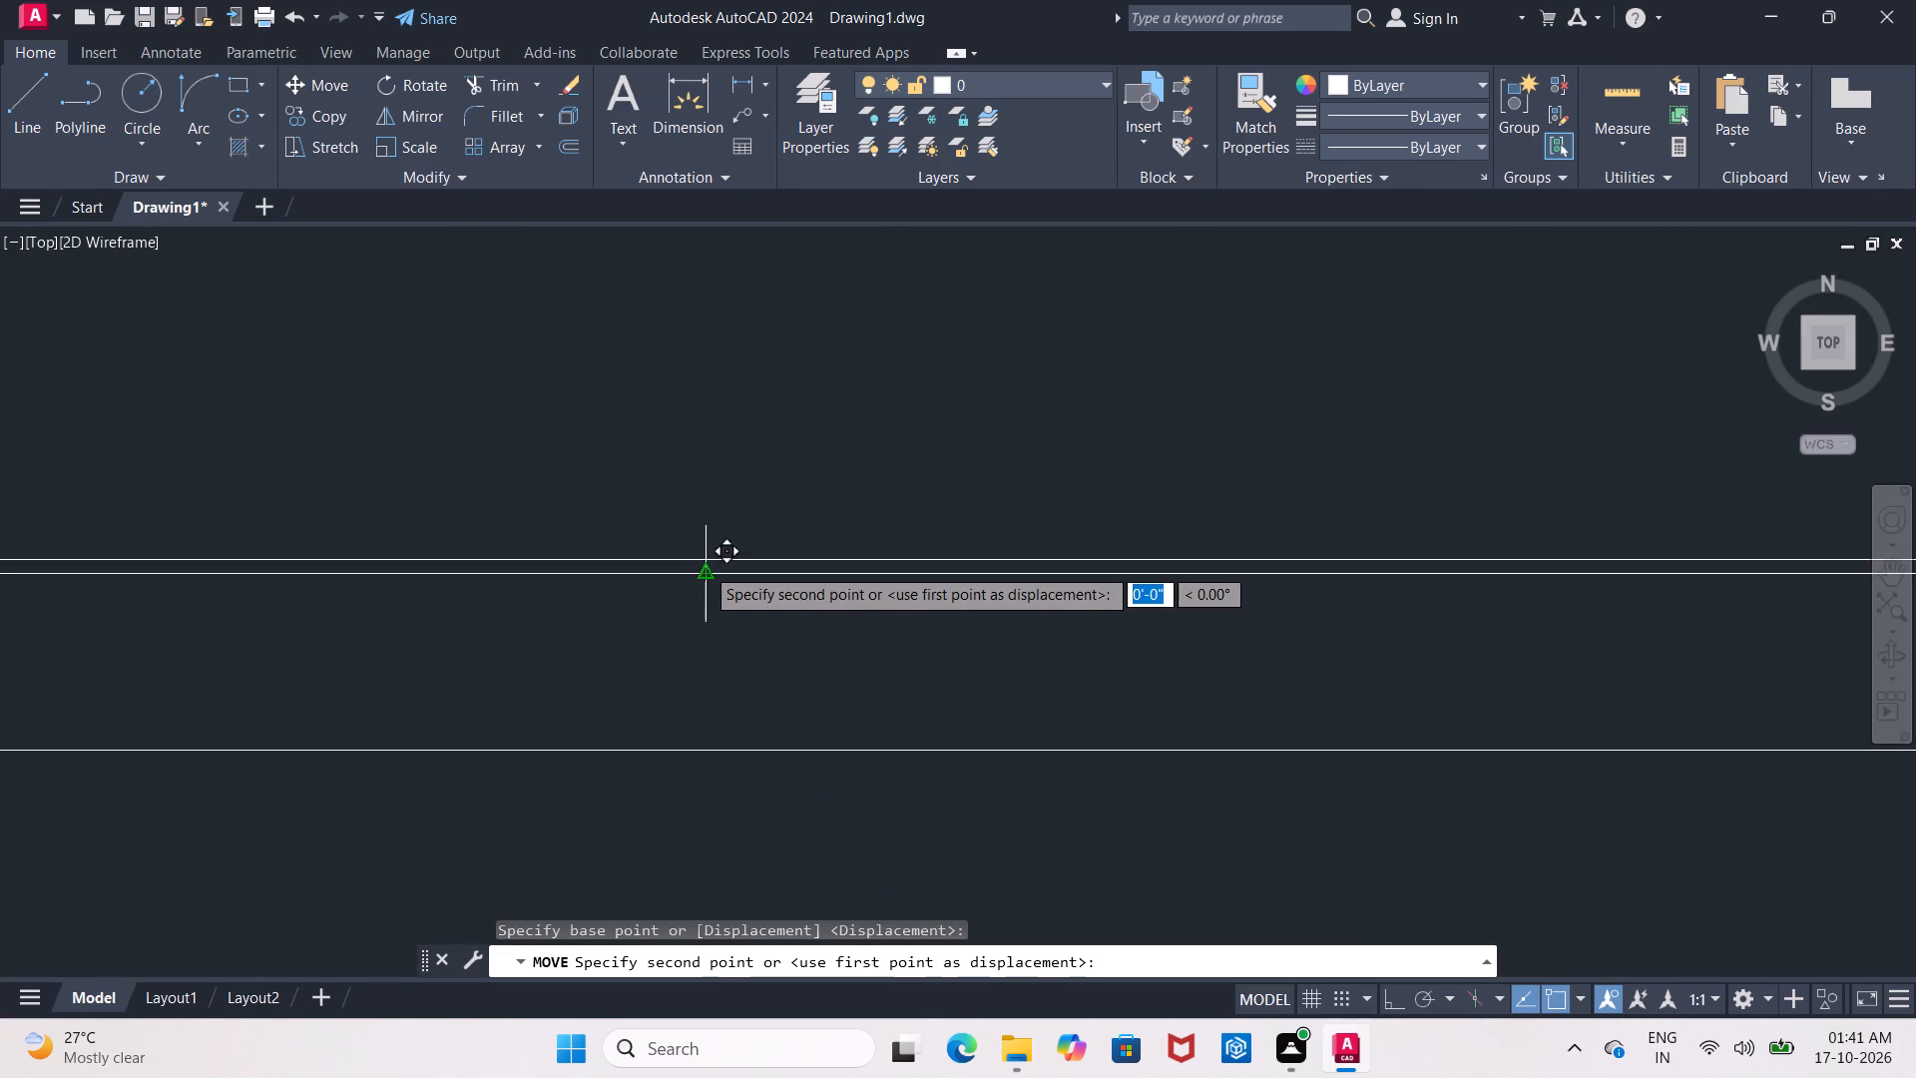
left_click(705, 558)
scroll(706, 561, "down", 2)
key("Escape")
Trim the staircase tread lines where they cross the south exterior wall, using all objects as cutting edges.
scroll(713, 564, "down", 4)
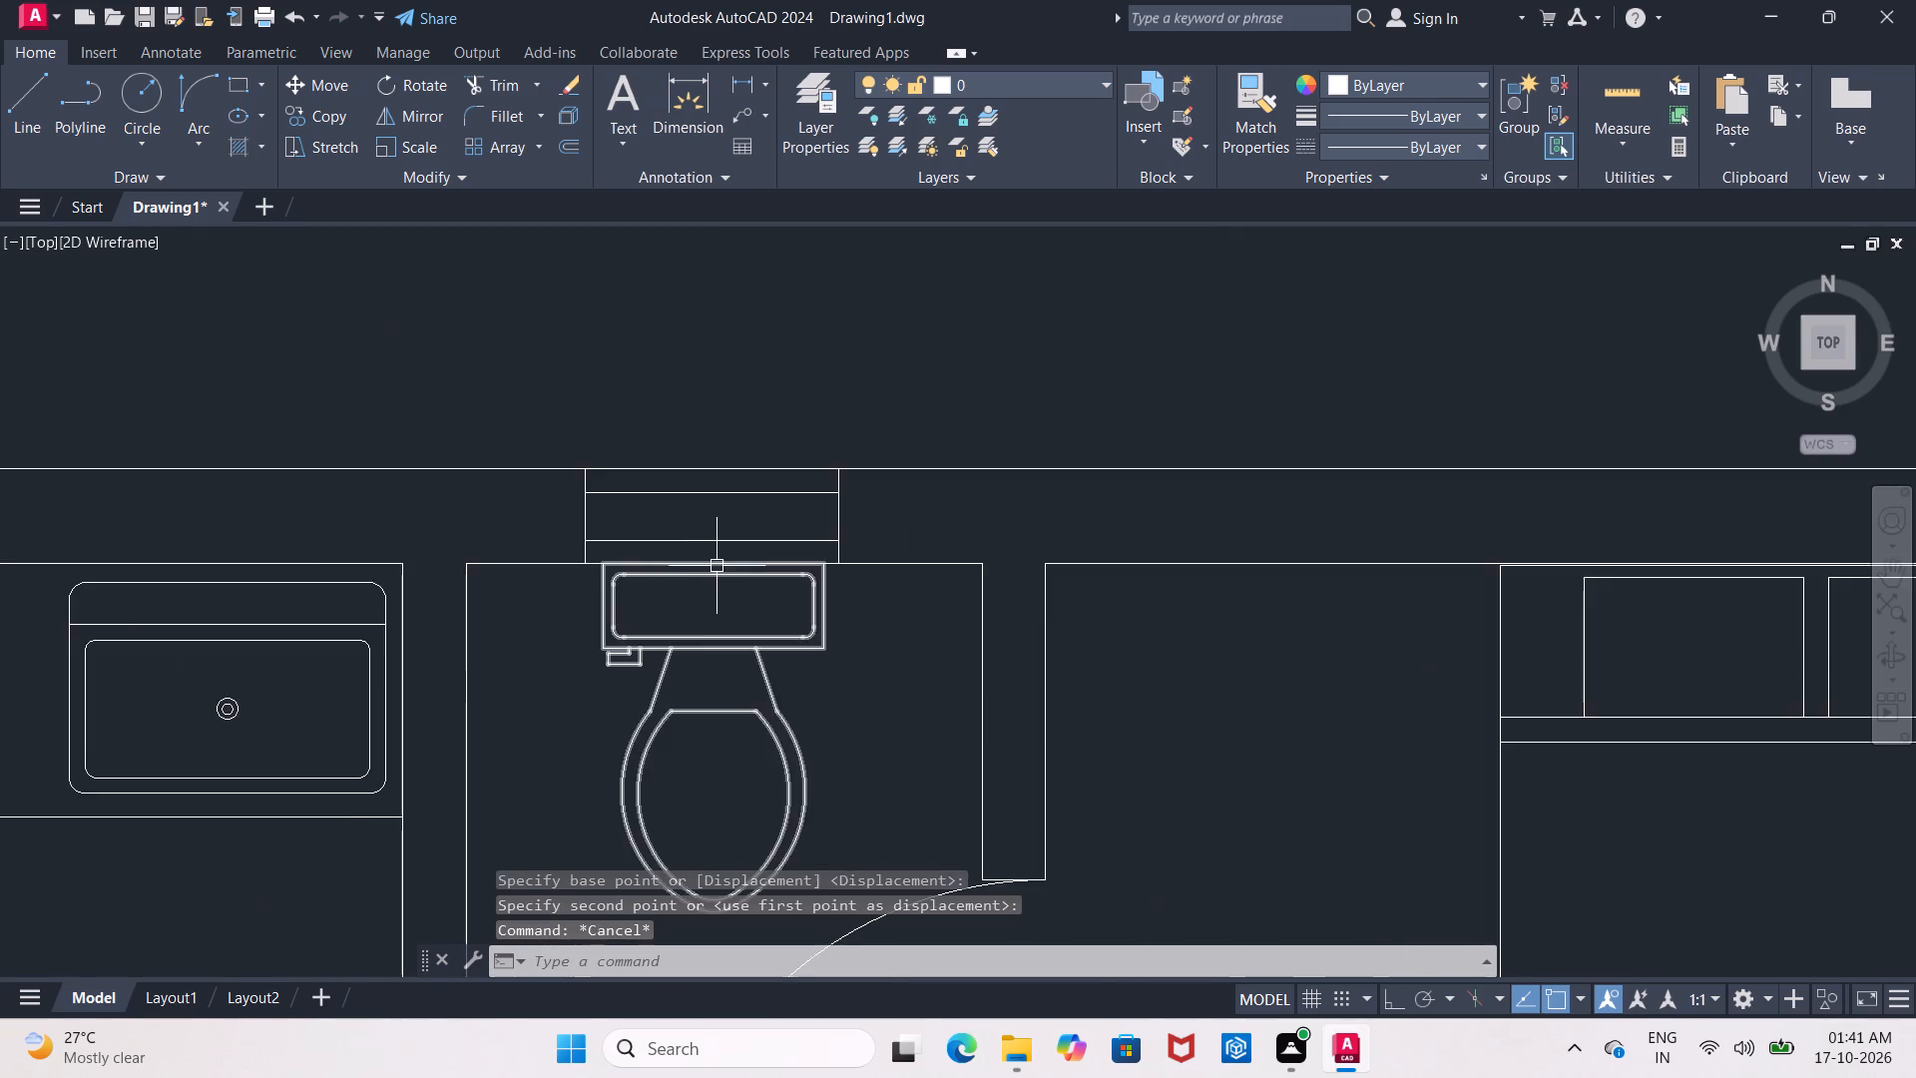
scroll(718, 566, "down", 5)
middle_click_drag(811, 708, 823, 495)
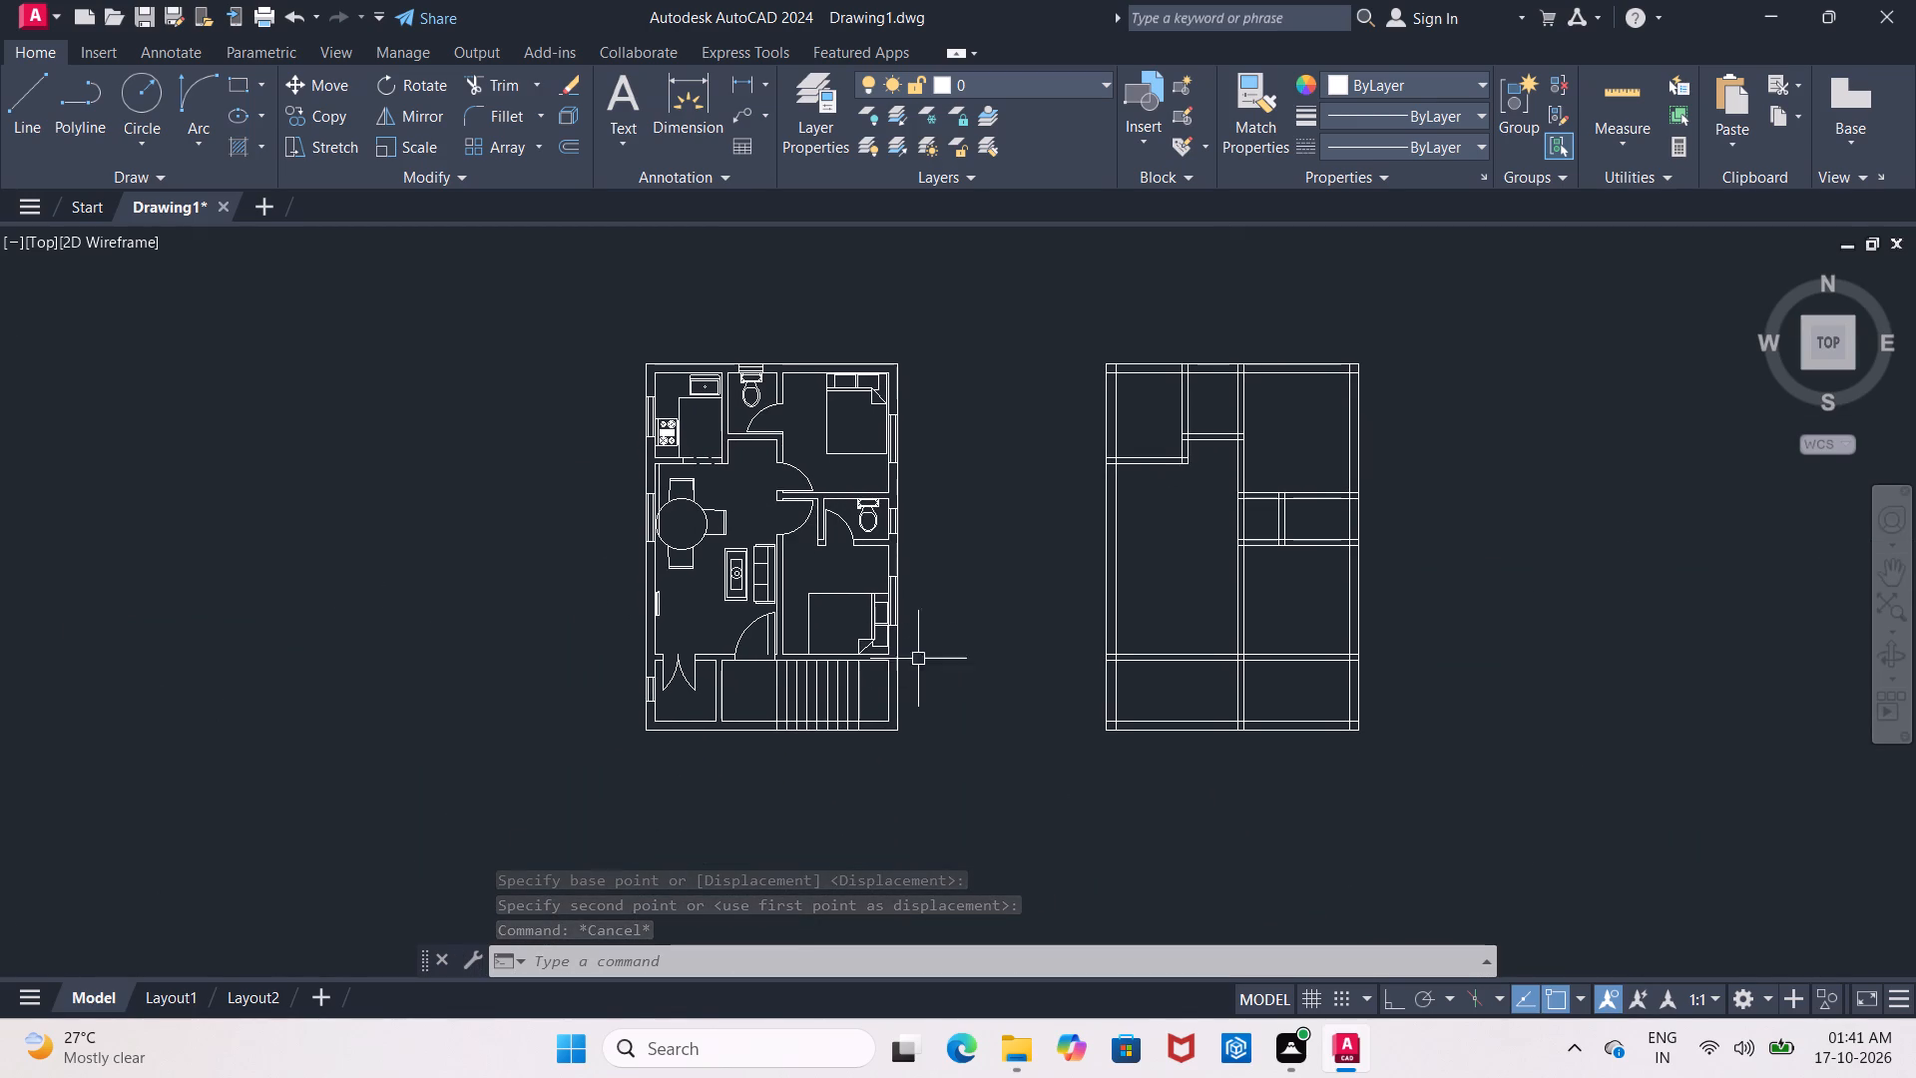
scroll(804, 689, "up", 3)
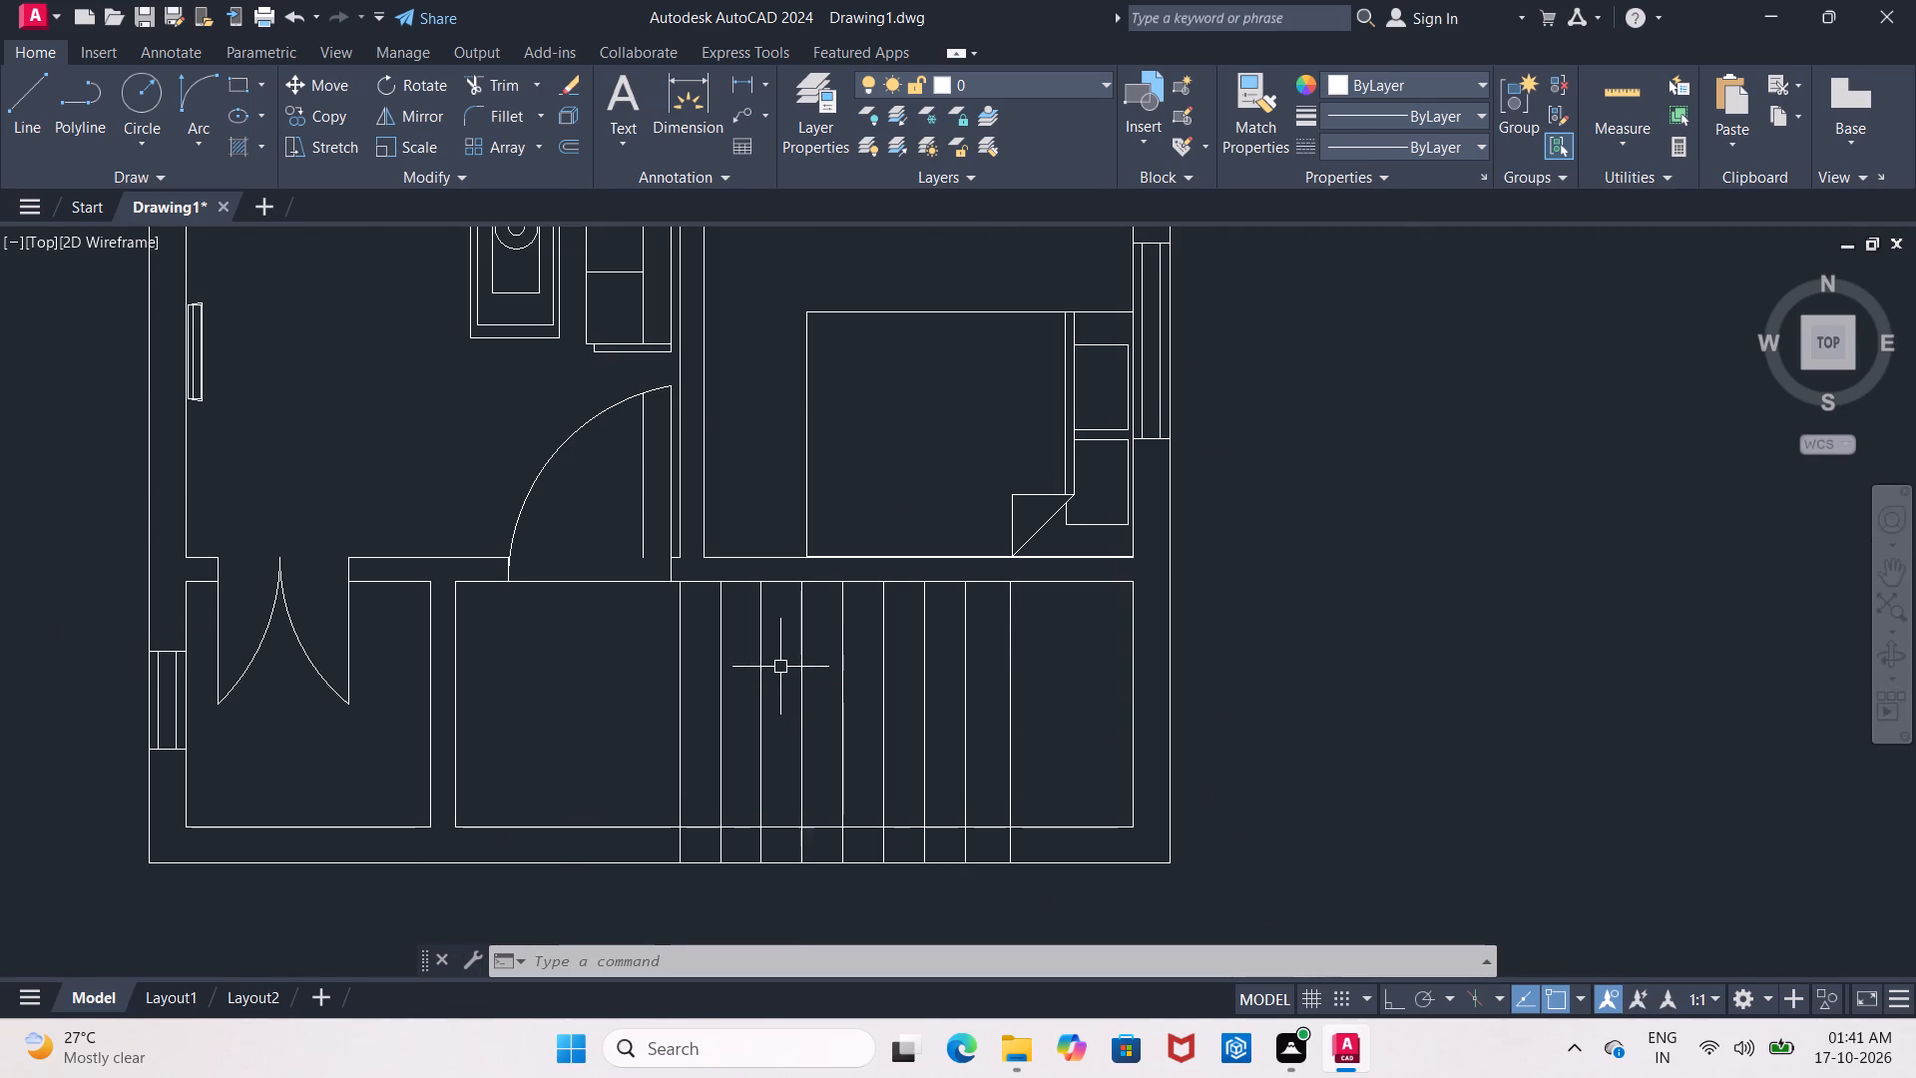
middle_click_drag(610, 681, 522, 642)
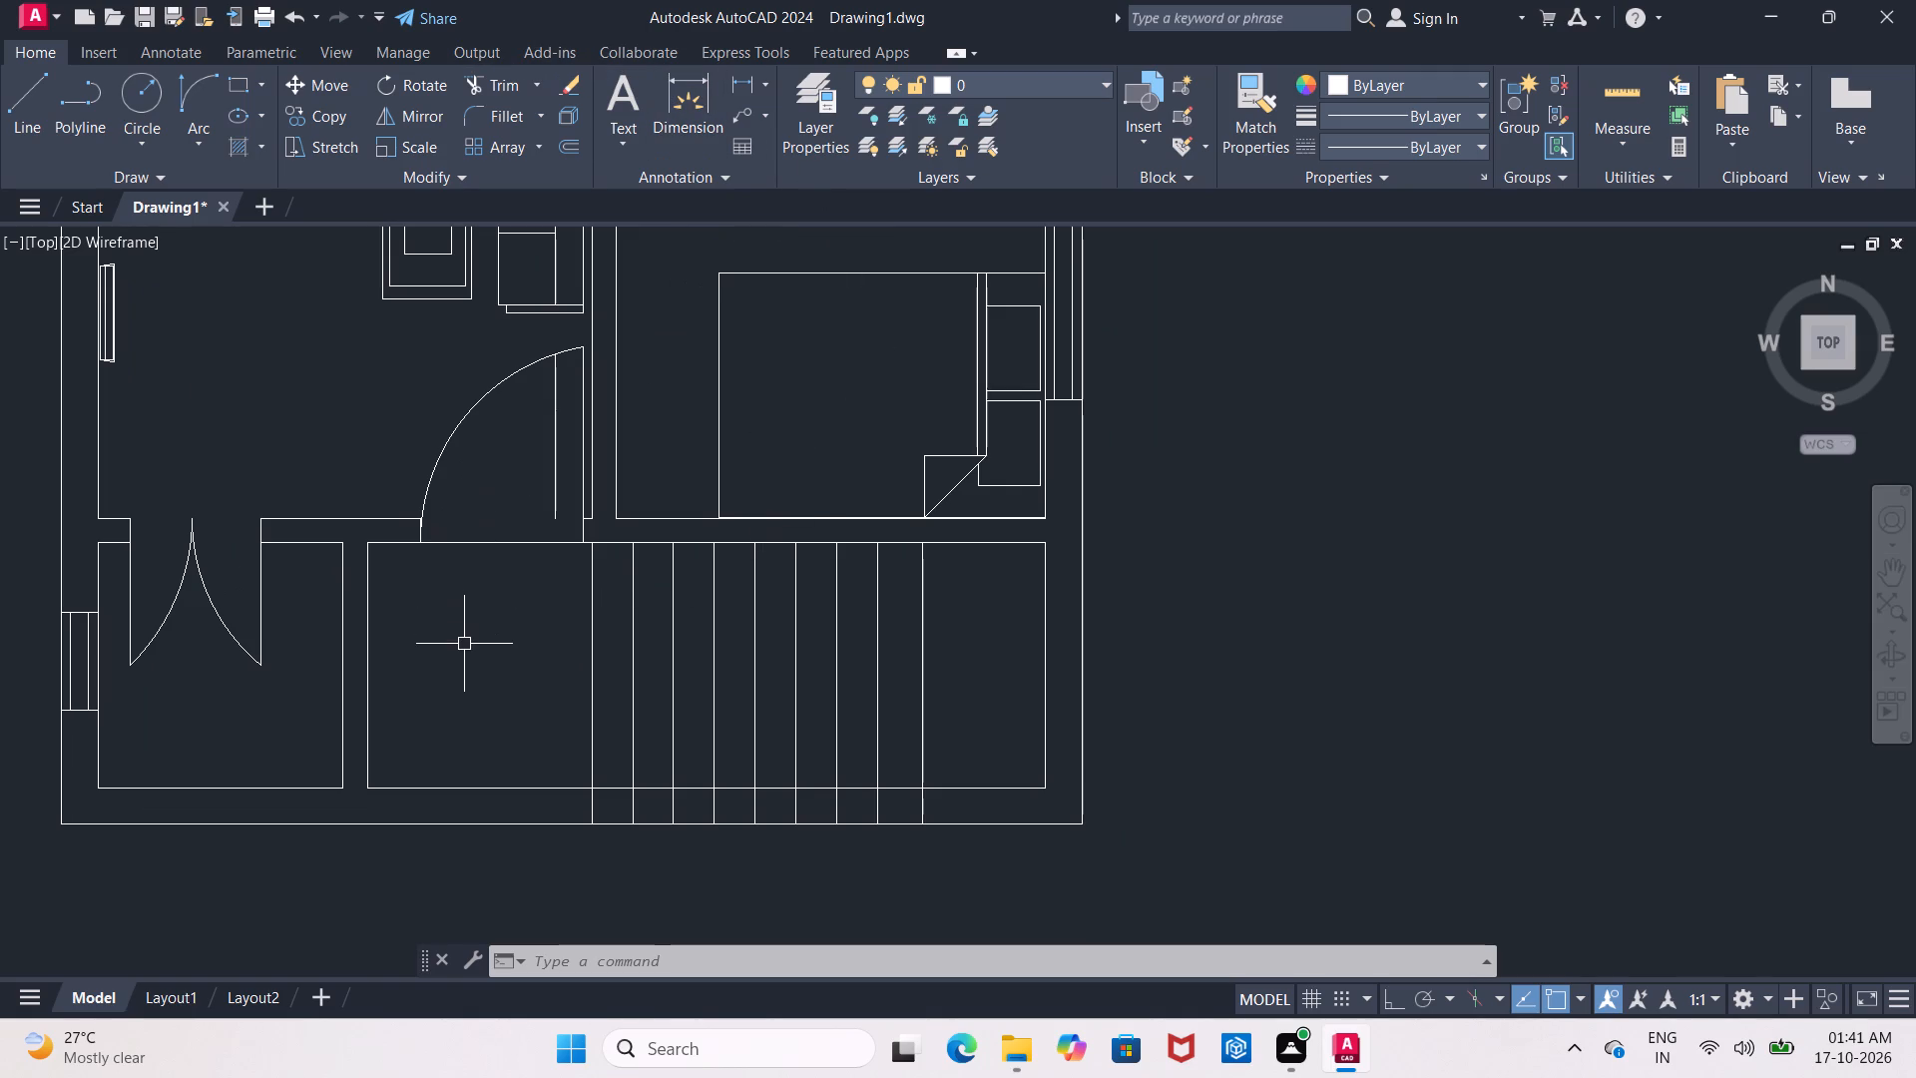
key("Escape")
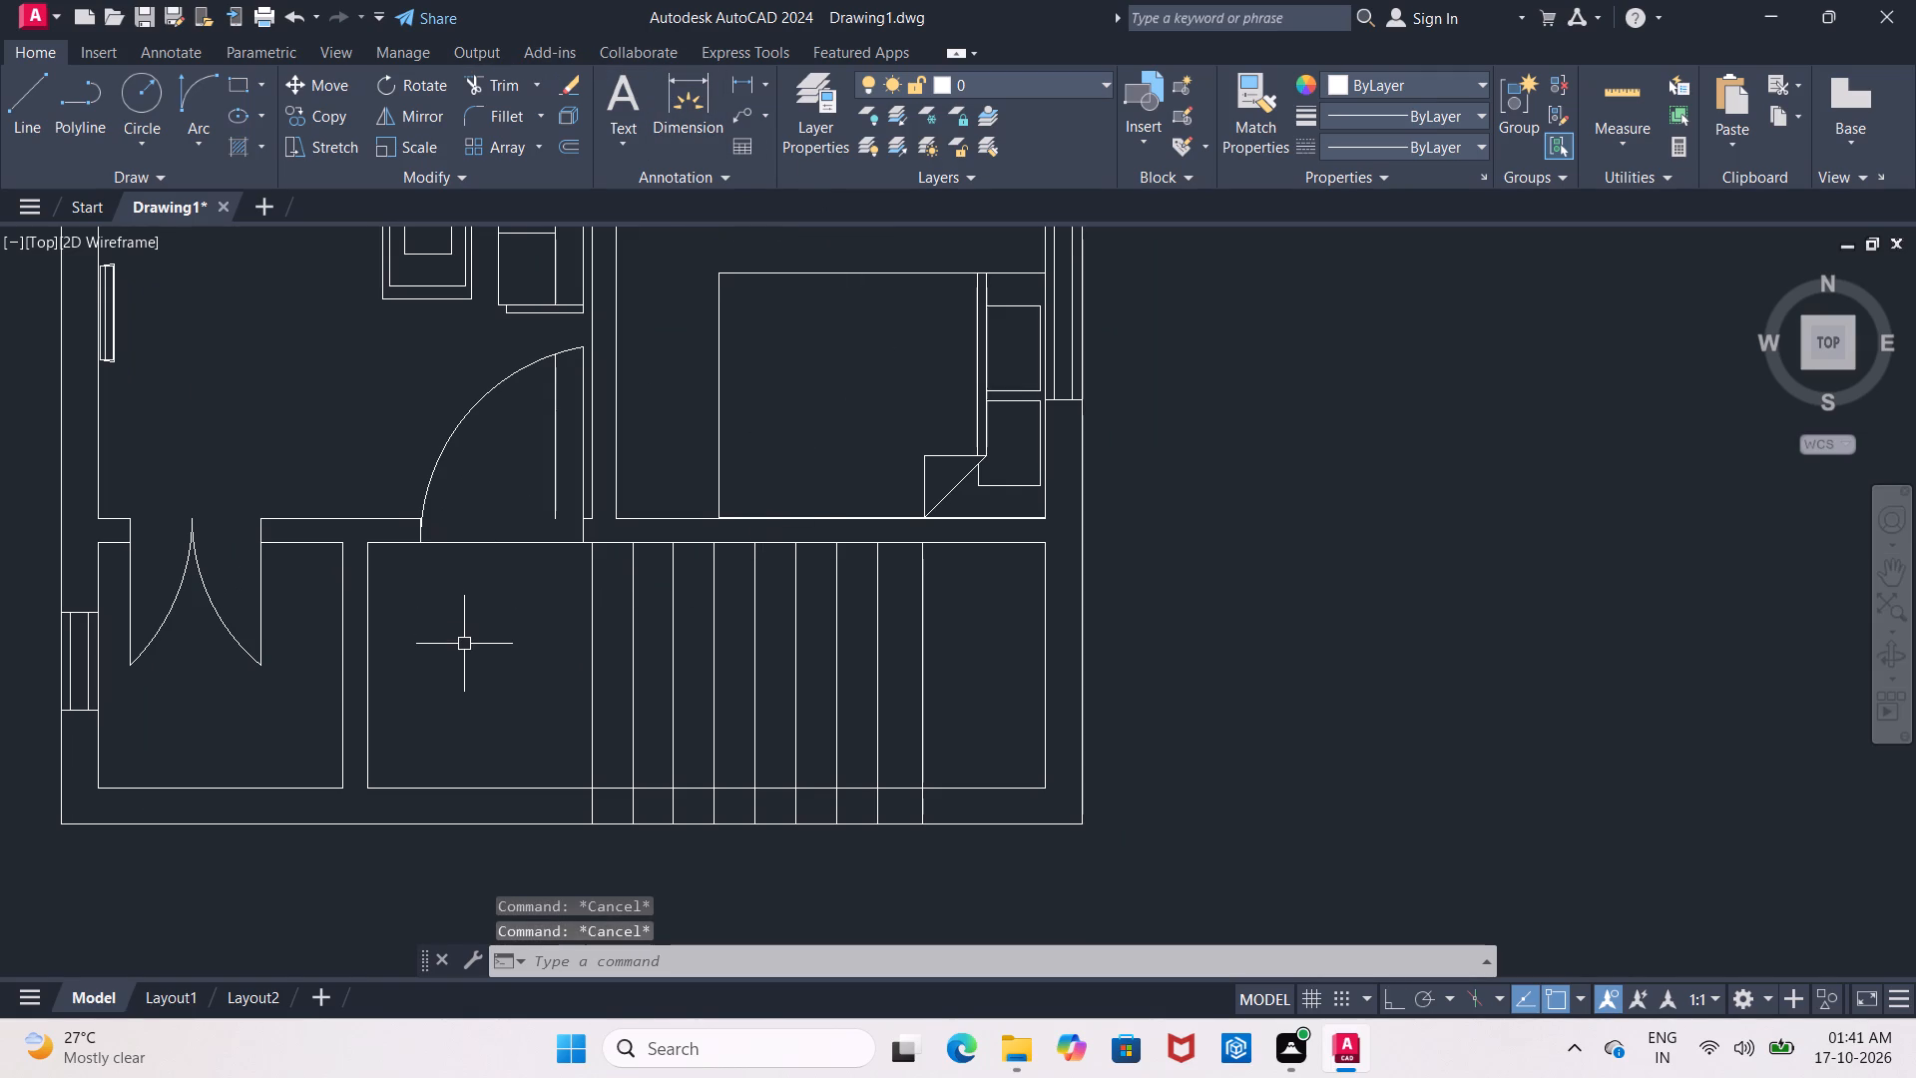
type("tr")
key("Return")
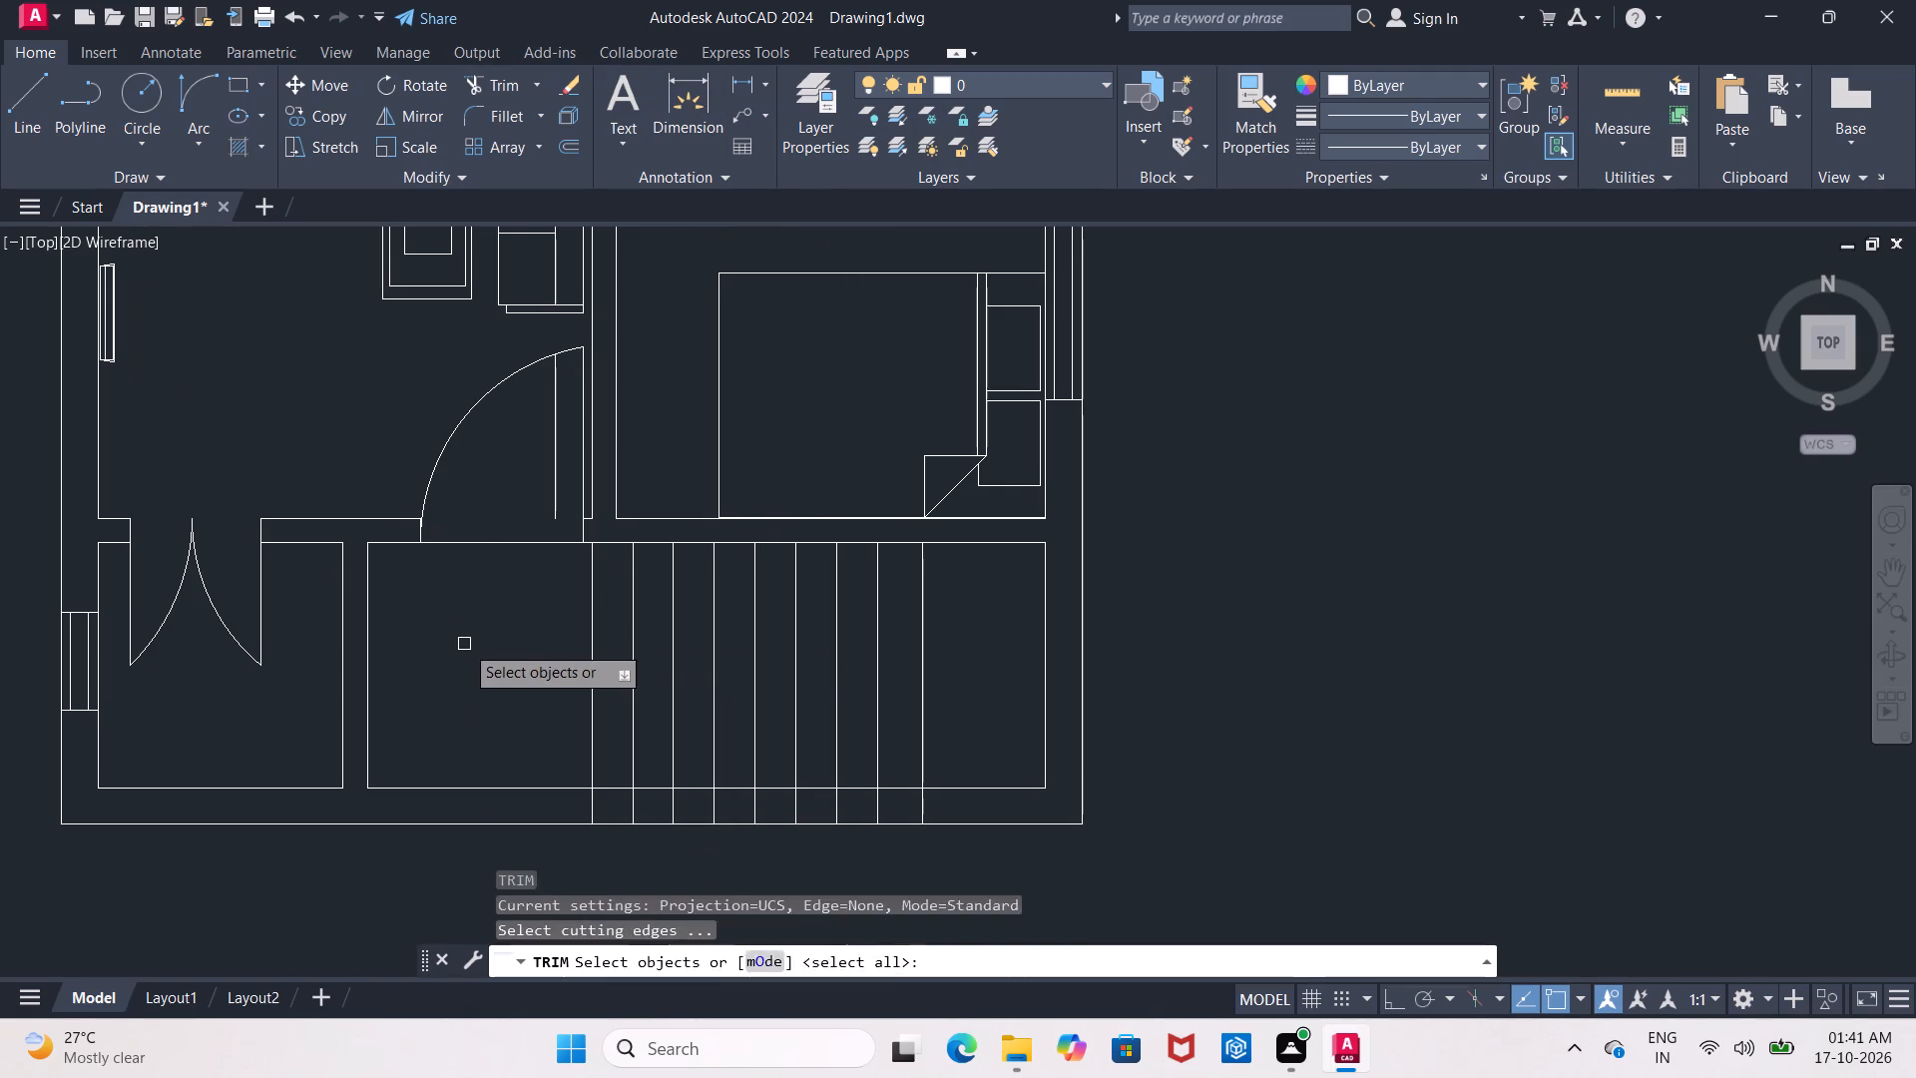
key("Return")
scroll(515, 817, "up", 2)
middle_click_drag(518, 809, 465, 739)
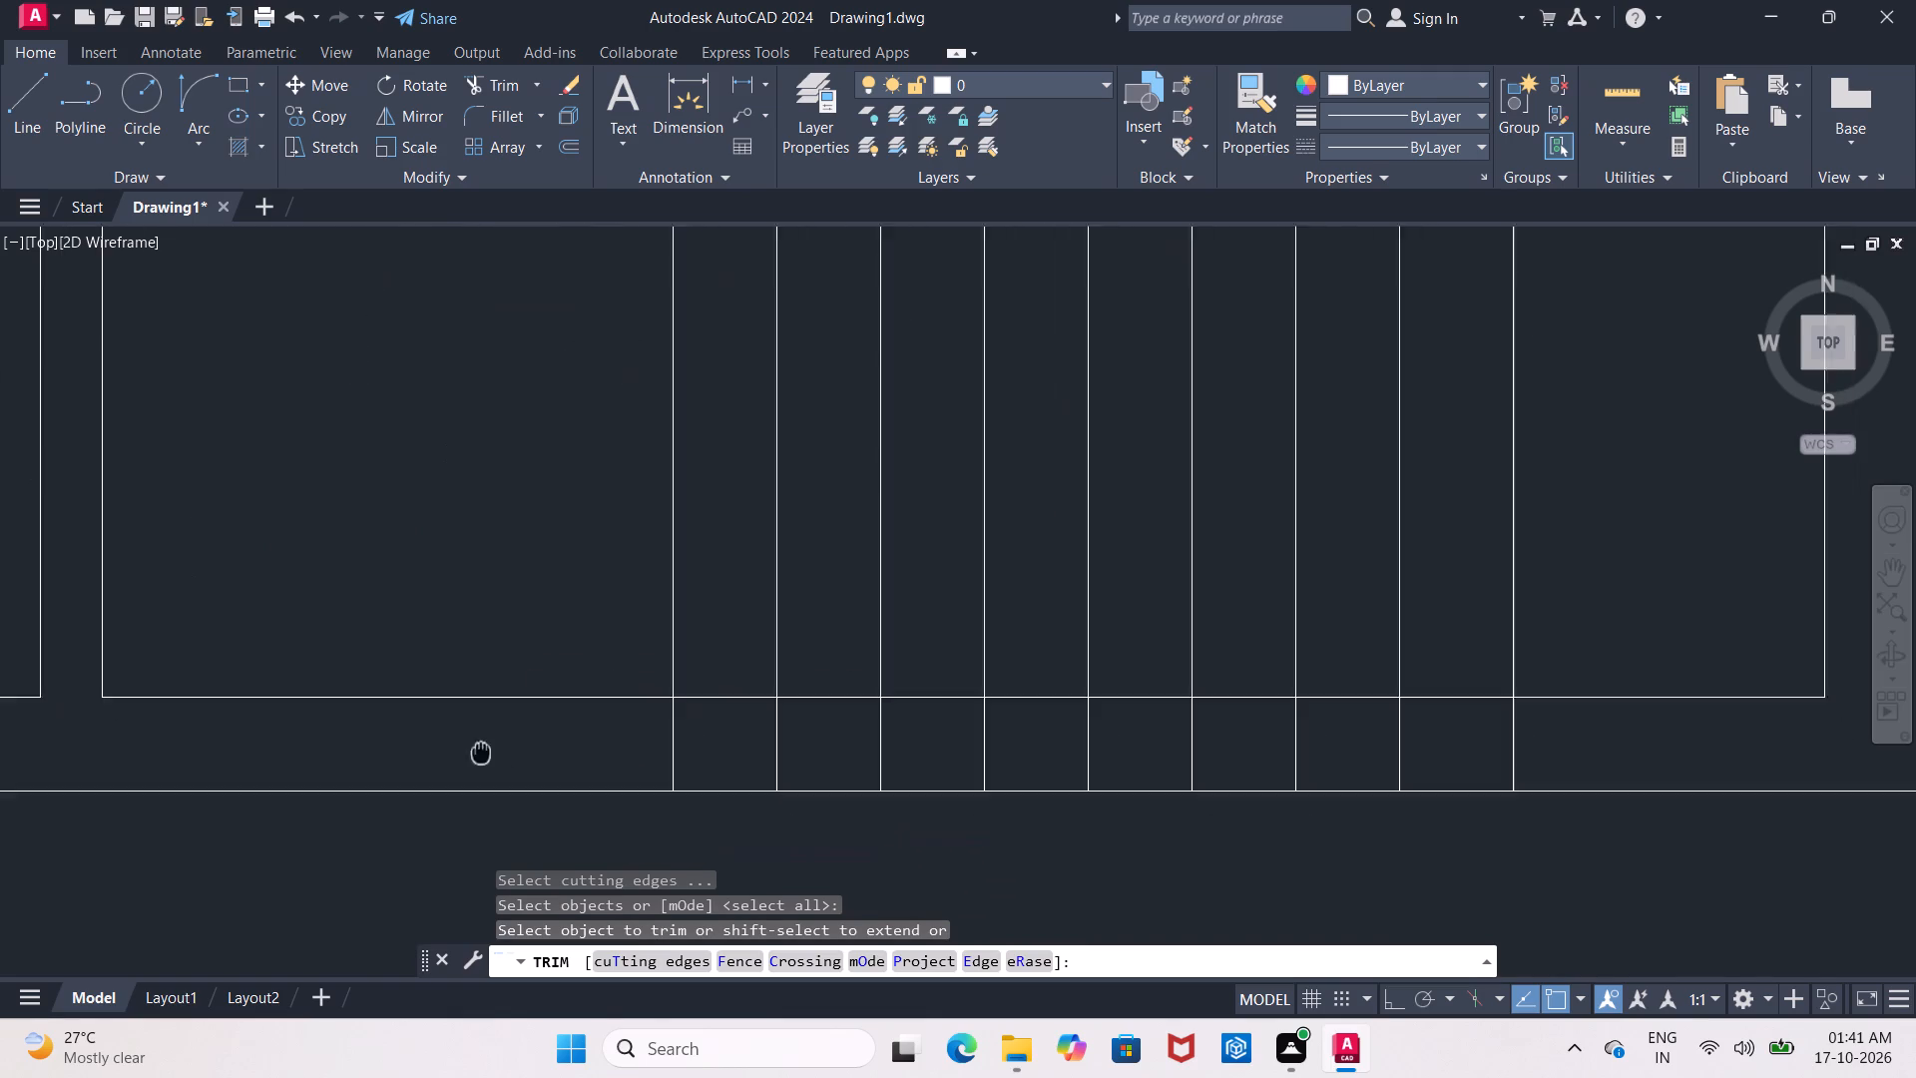
middle_click_drag(465, 739, 372, 669)
left_click(415, 652)
left_click(1453, 638)
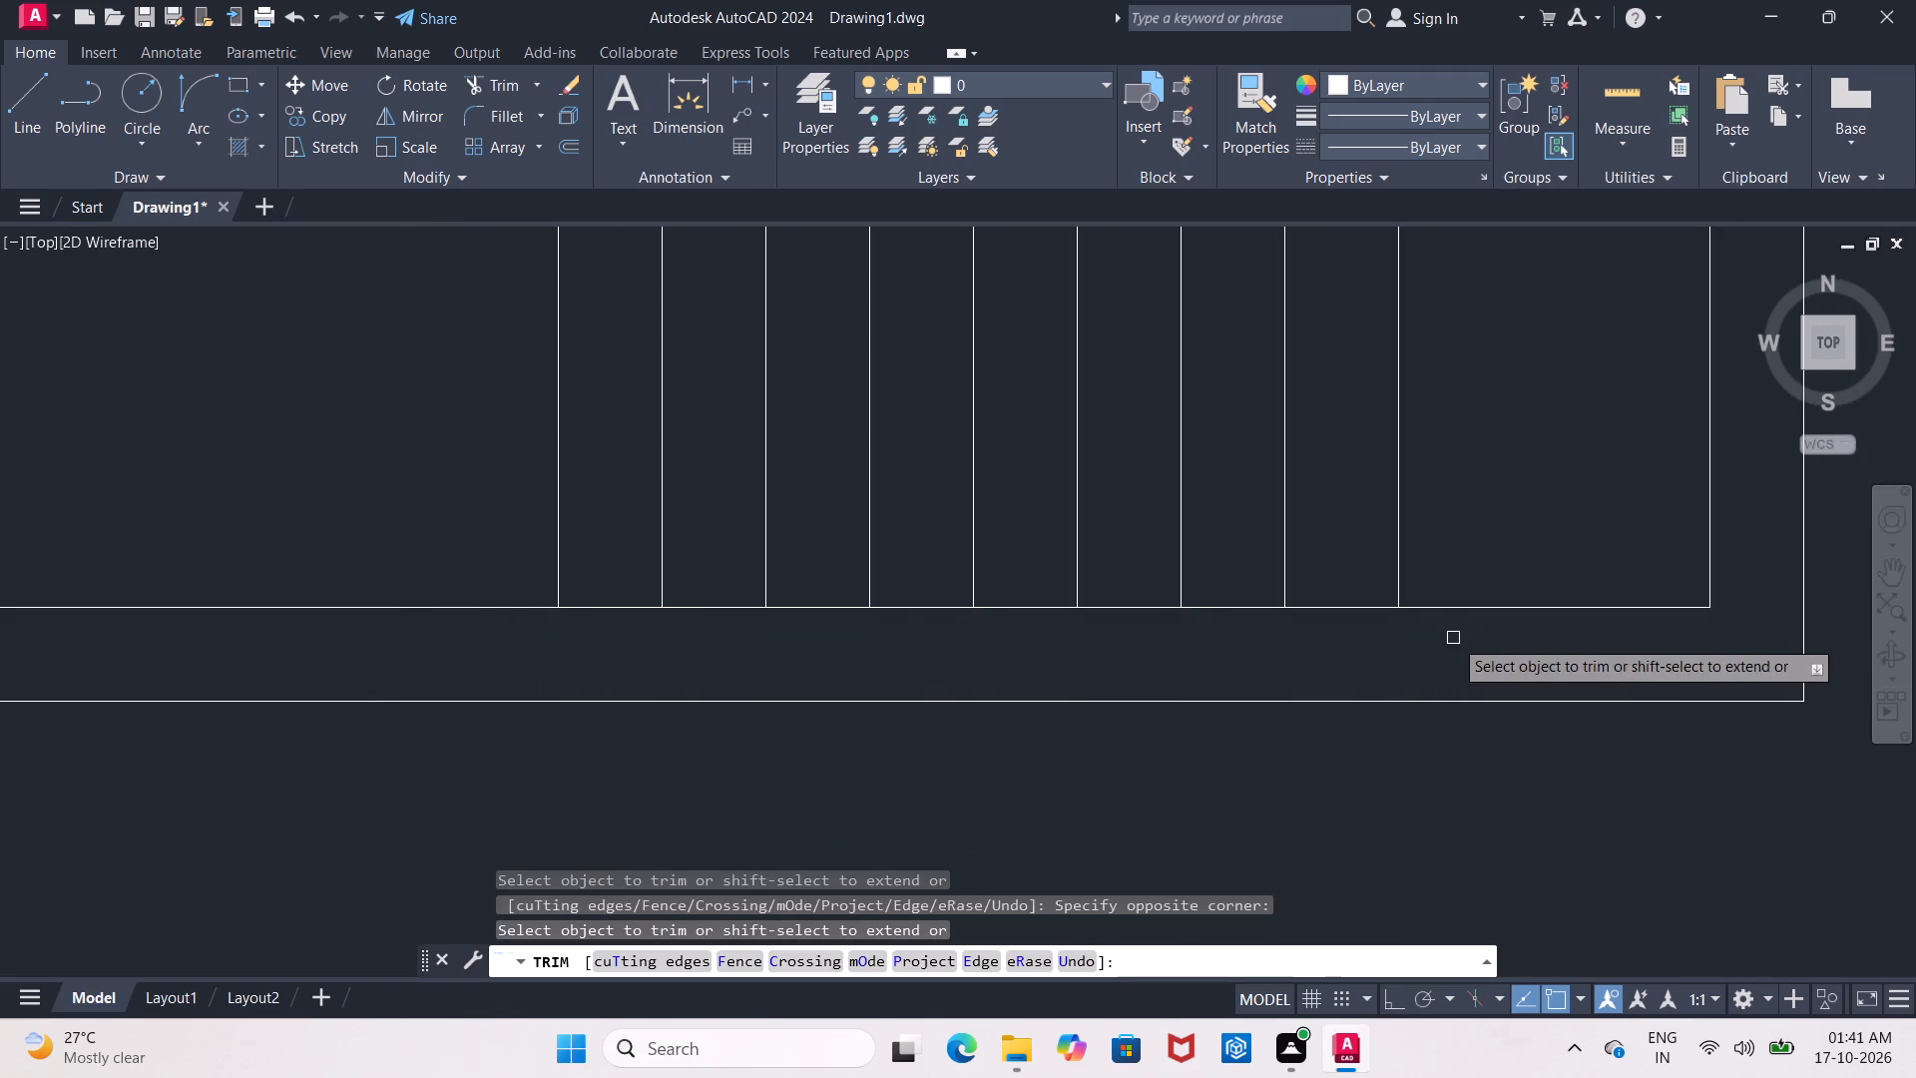
middle_click_drag(1453, 641, 1341, 770)
scroll(1341, 770, "down", 1)
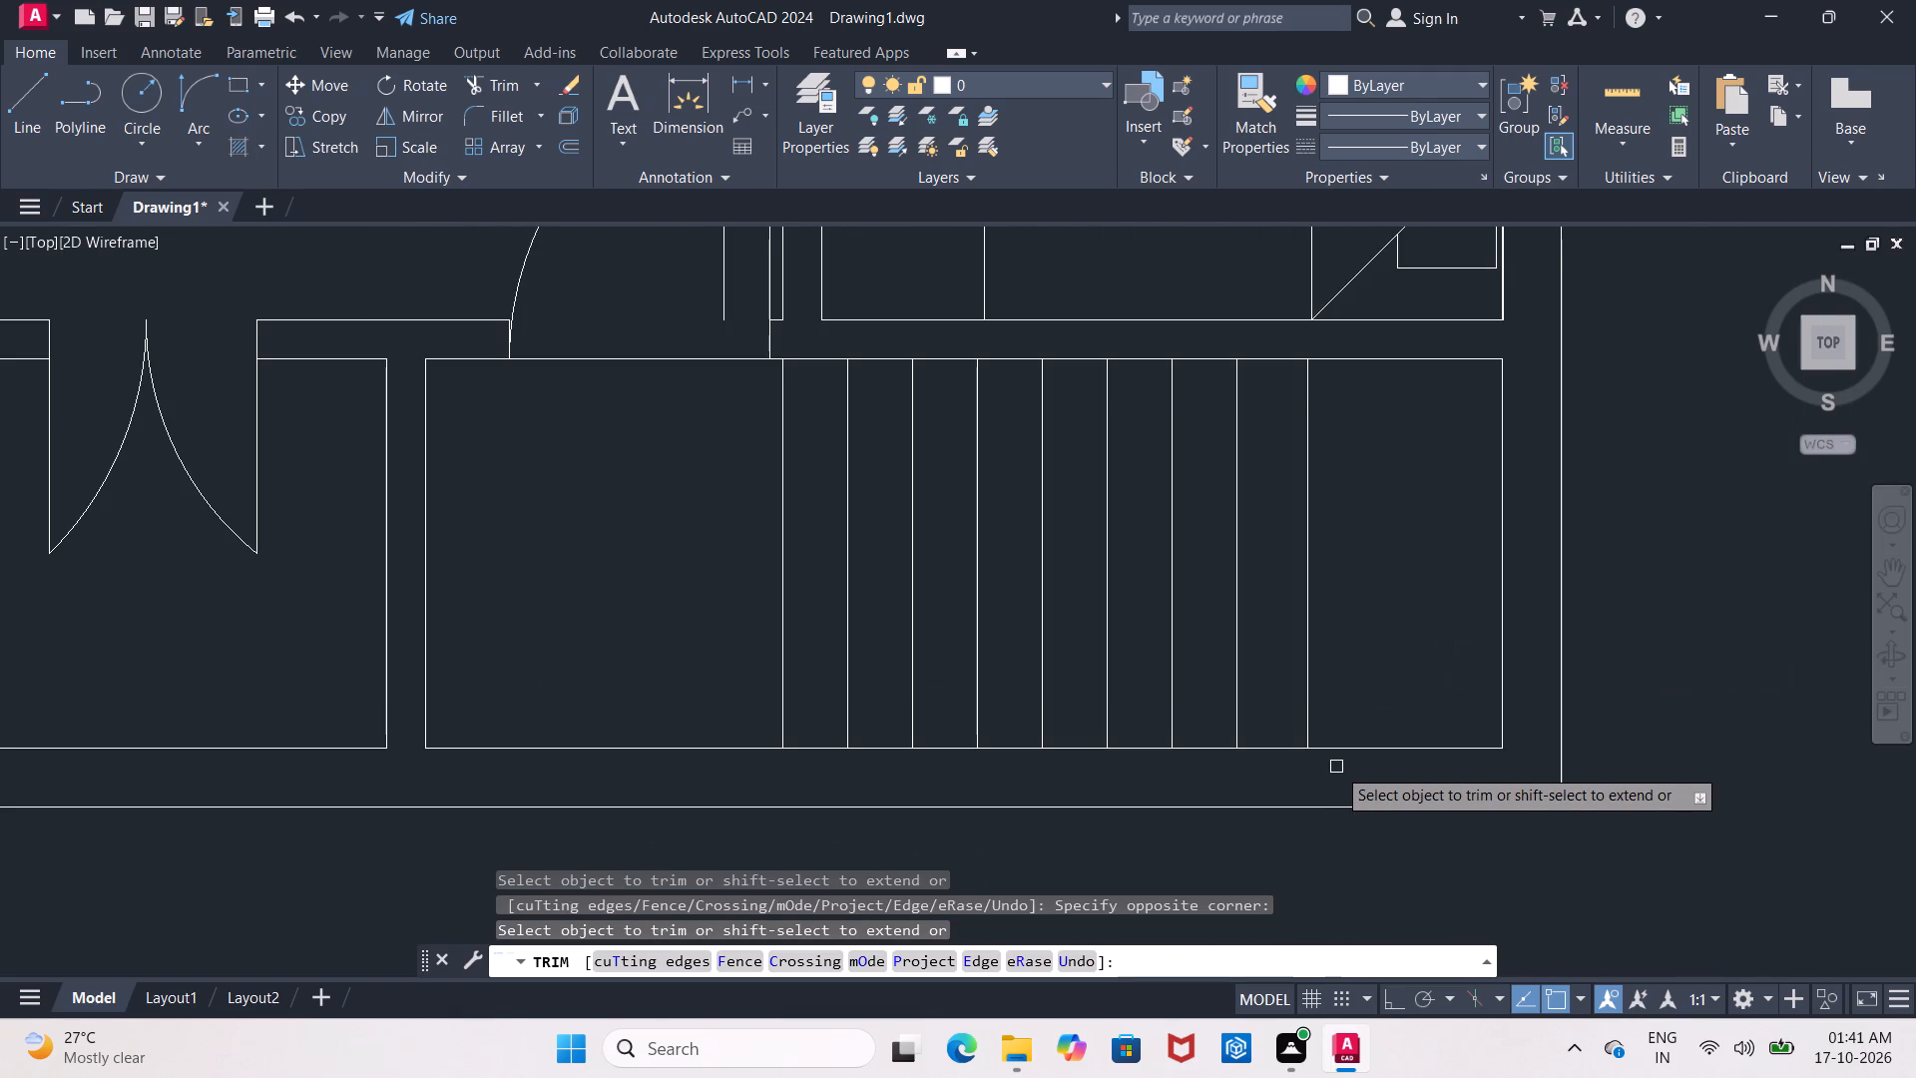
key("Escape")
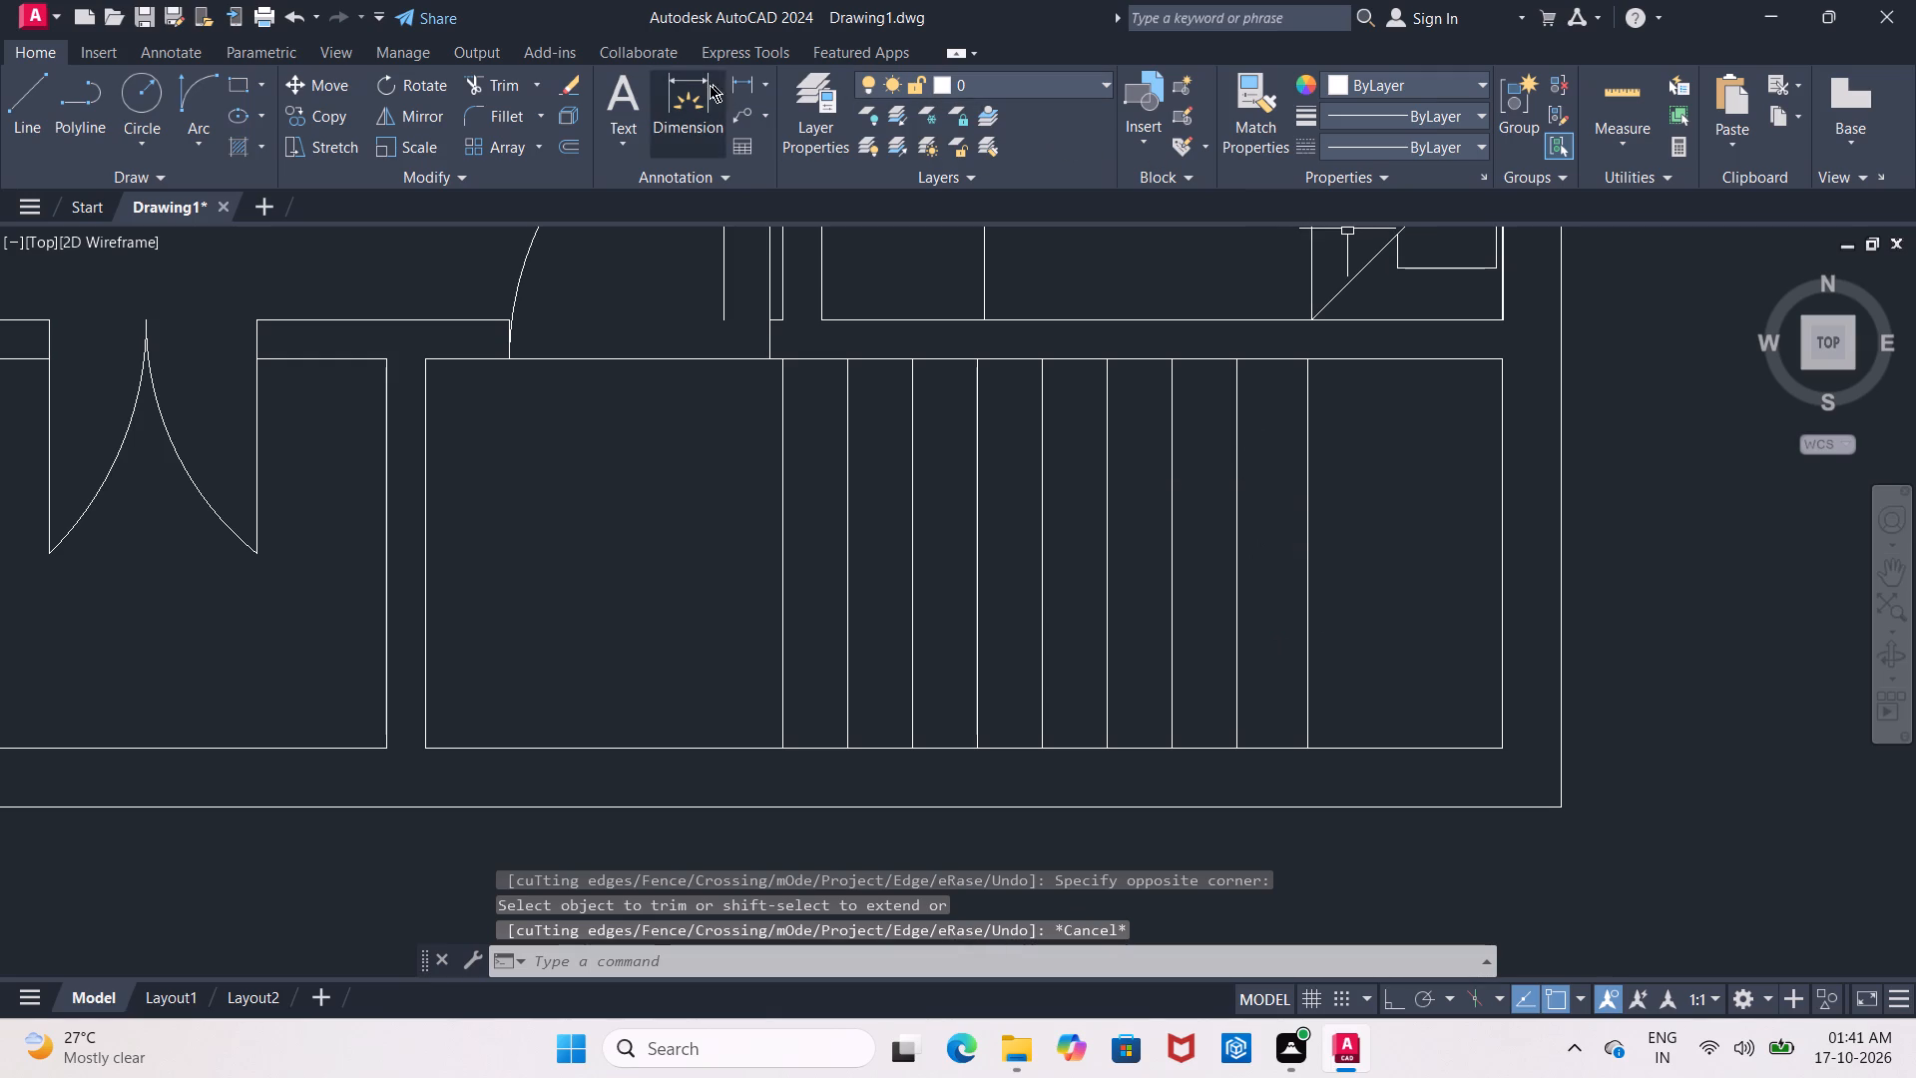
Measure the easternmost stair tread line's length between the north and south walls with a linear dimension, without placing it.
left_click(749, 82)
left_click(1307, 357)
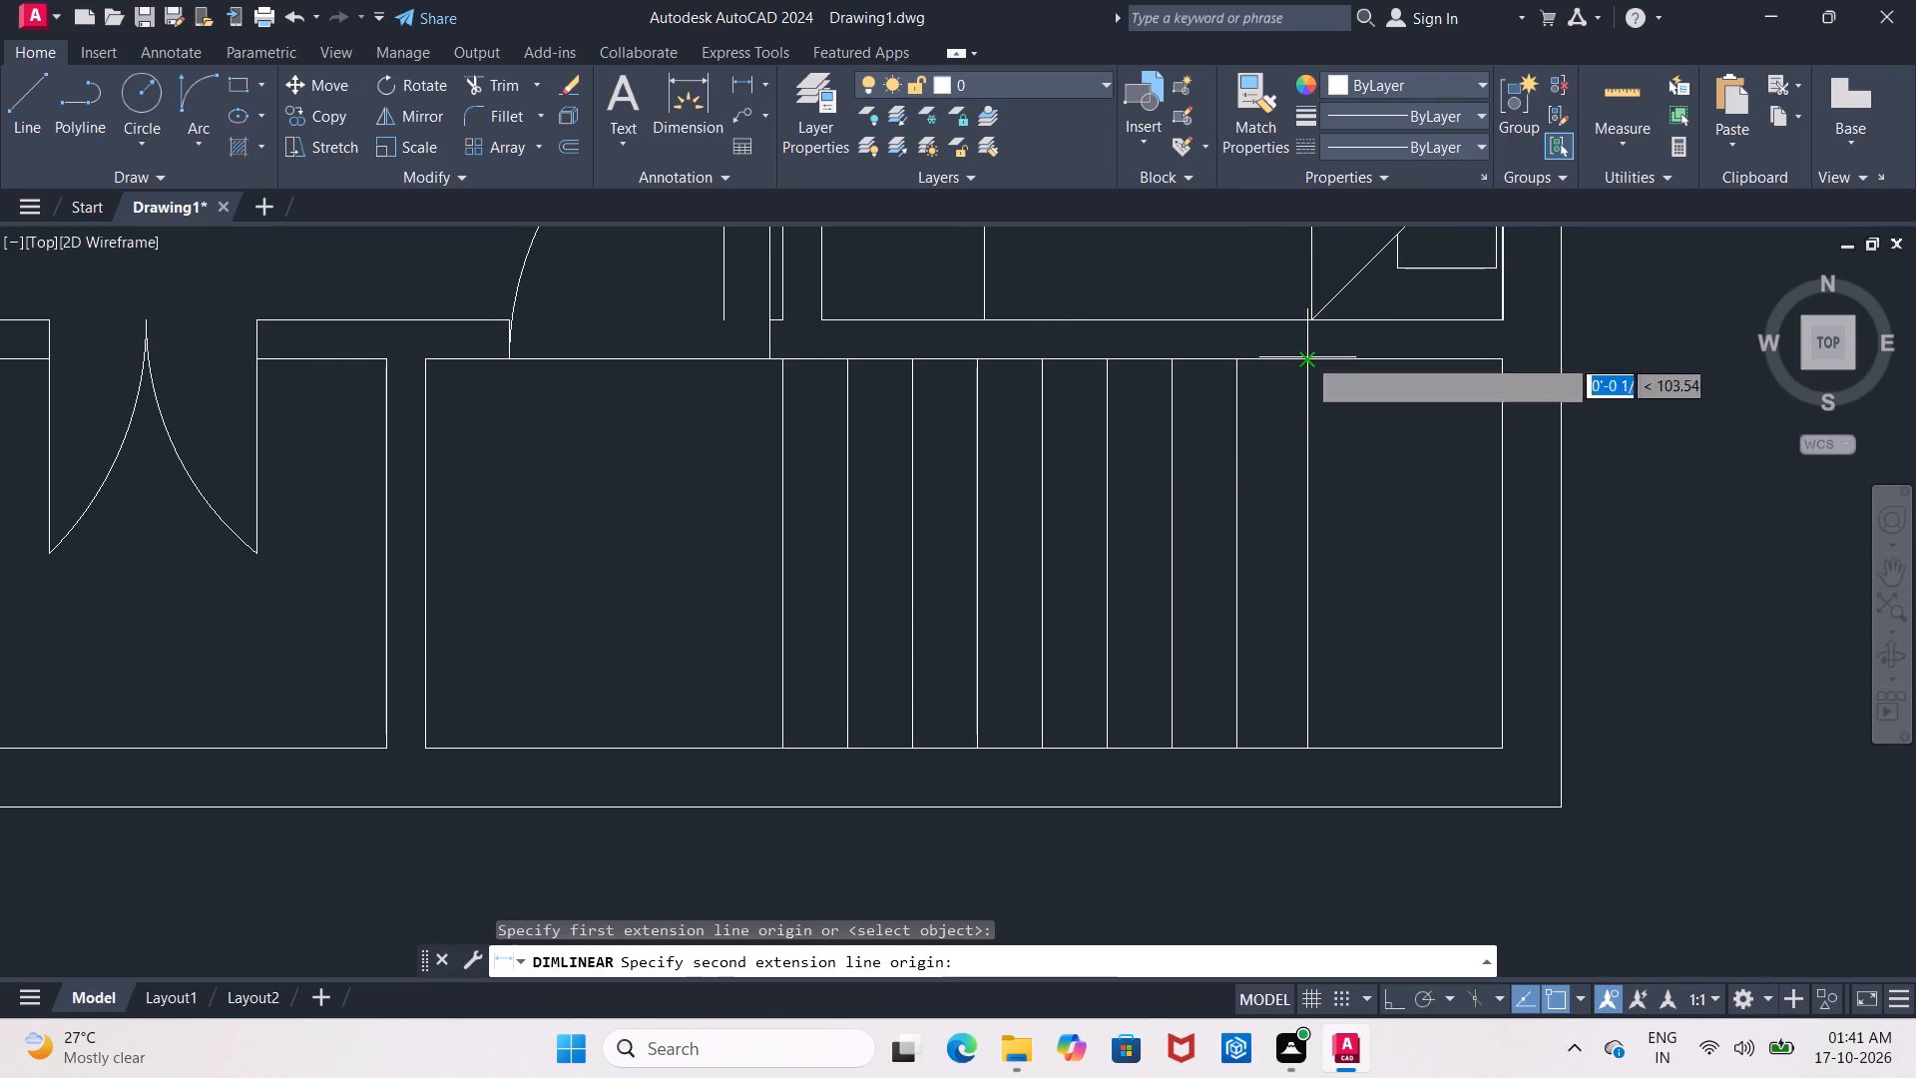
left_click(1309, 739)
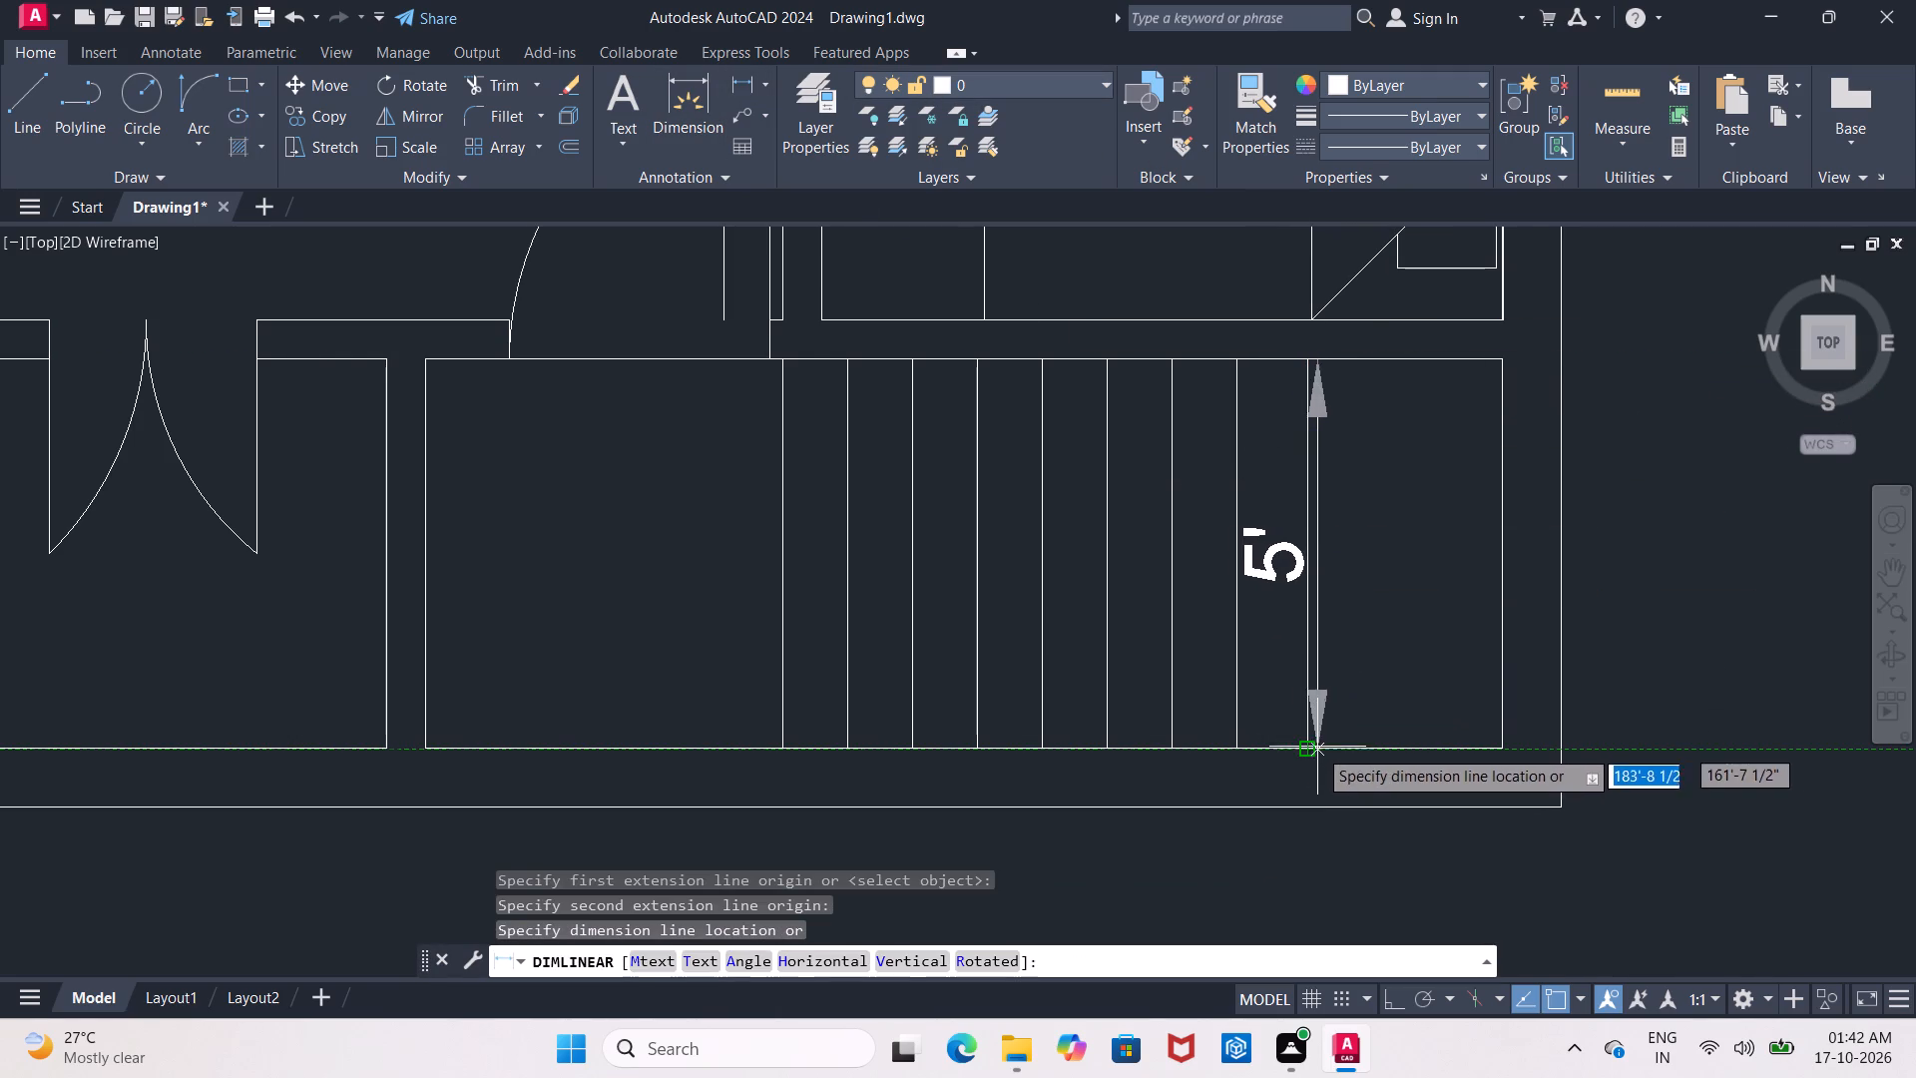
key("Escape")
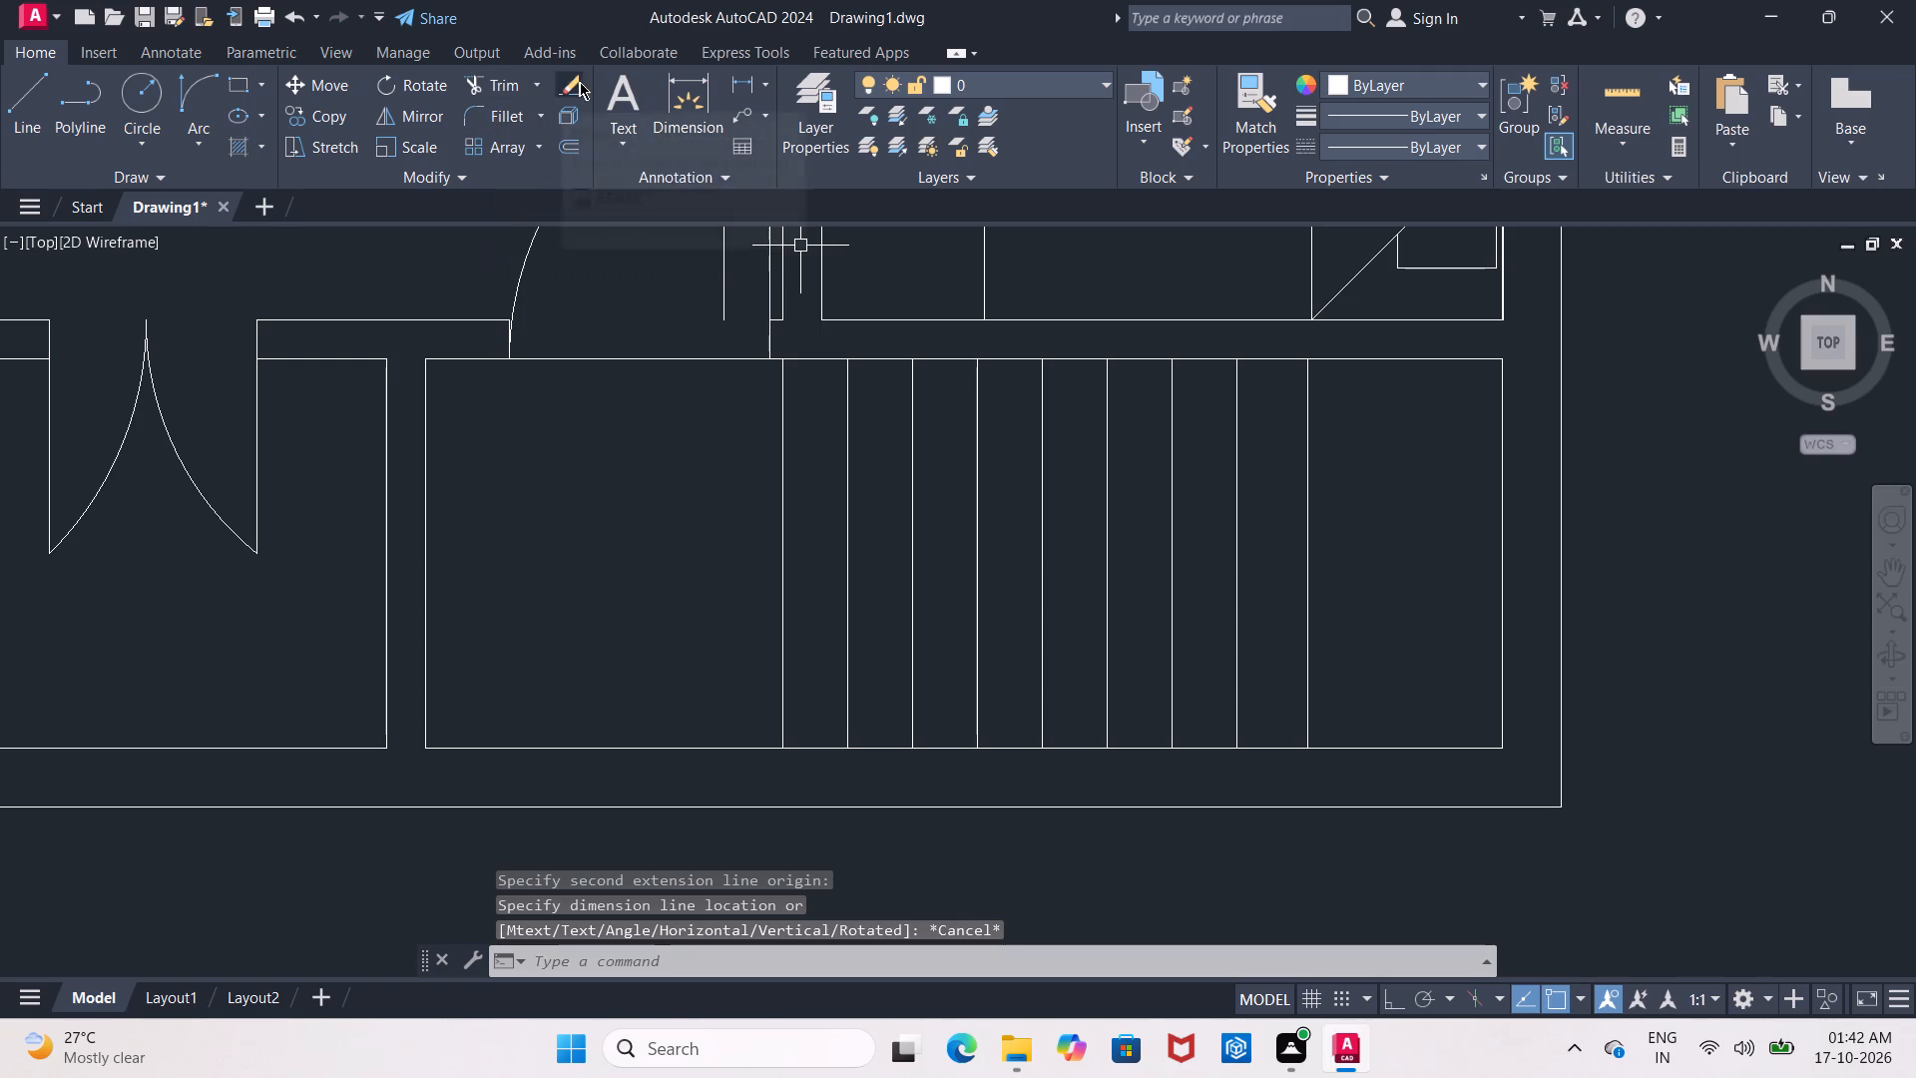
left_click(732, 79)
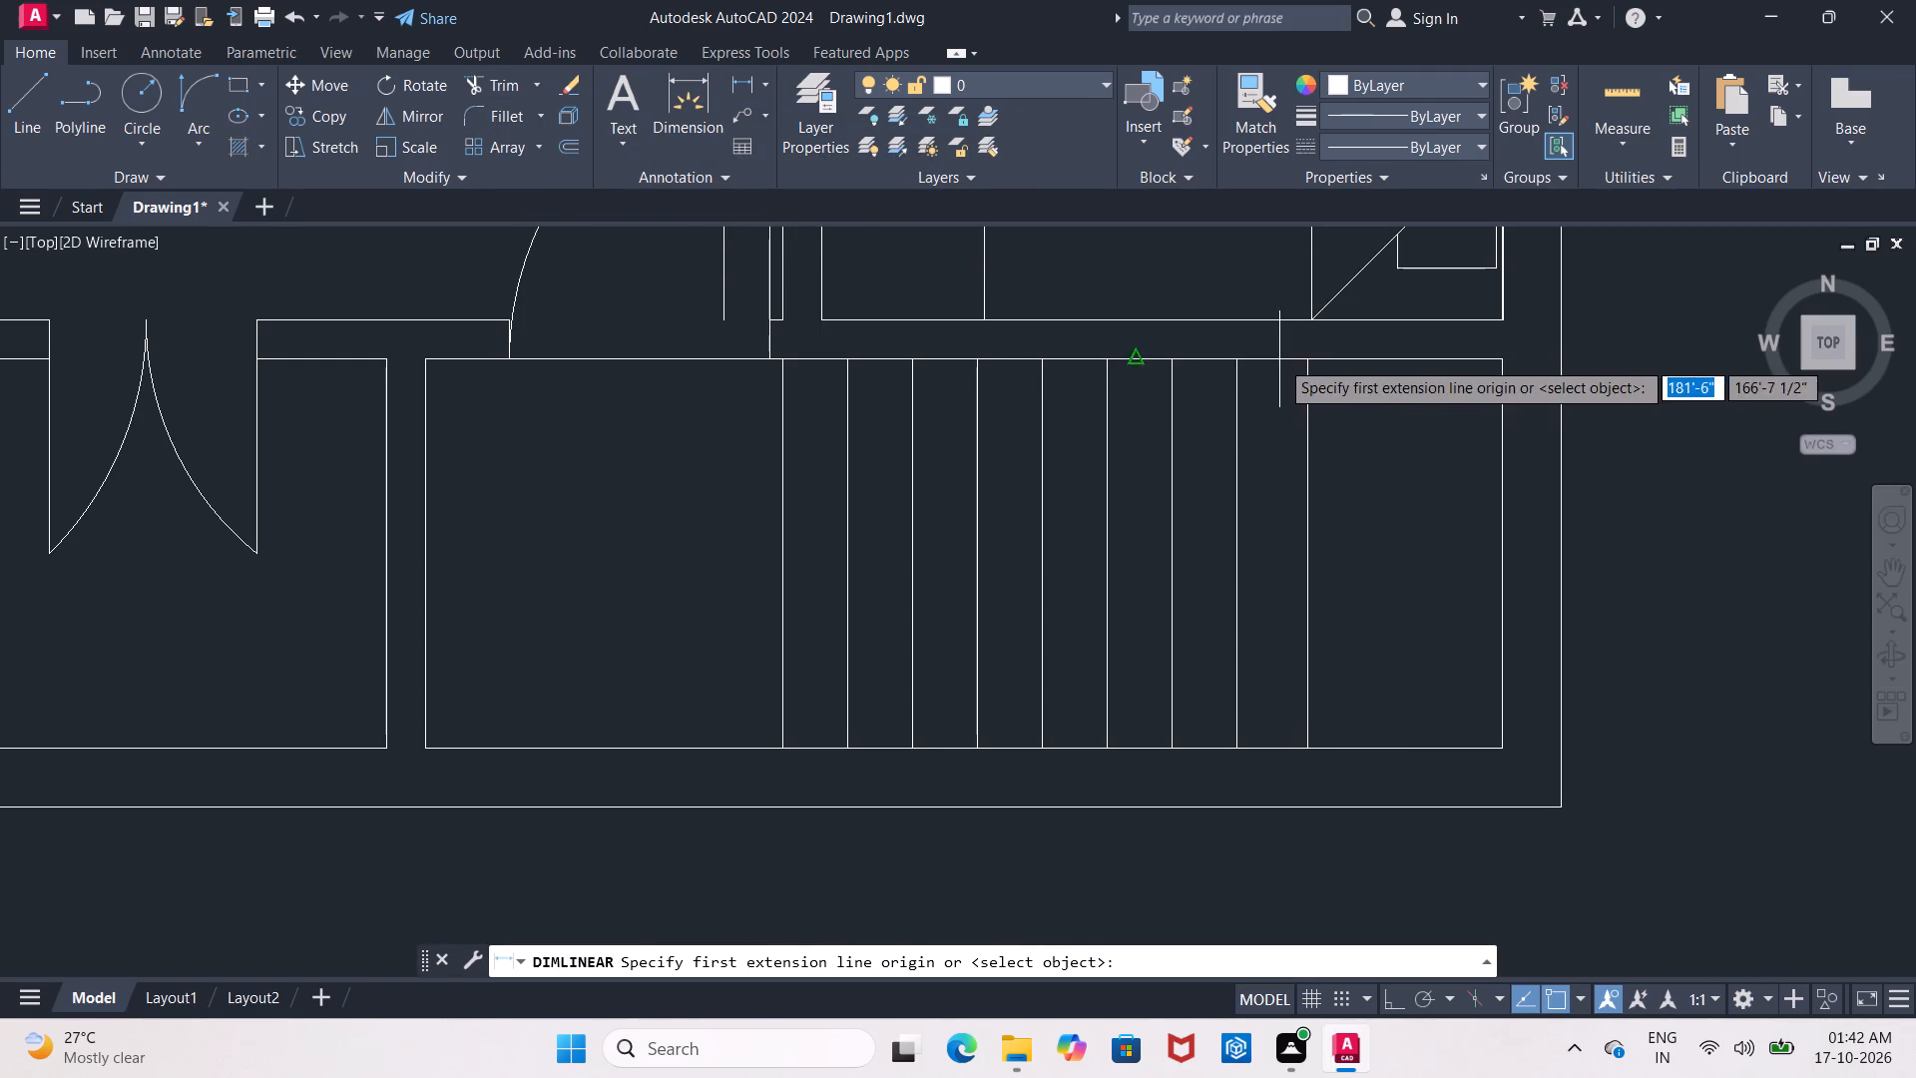
left_click(1303, 359)
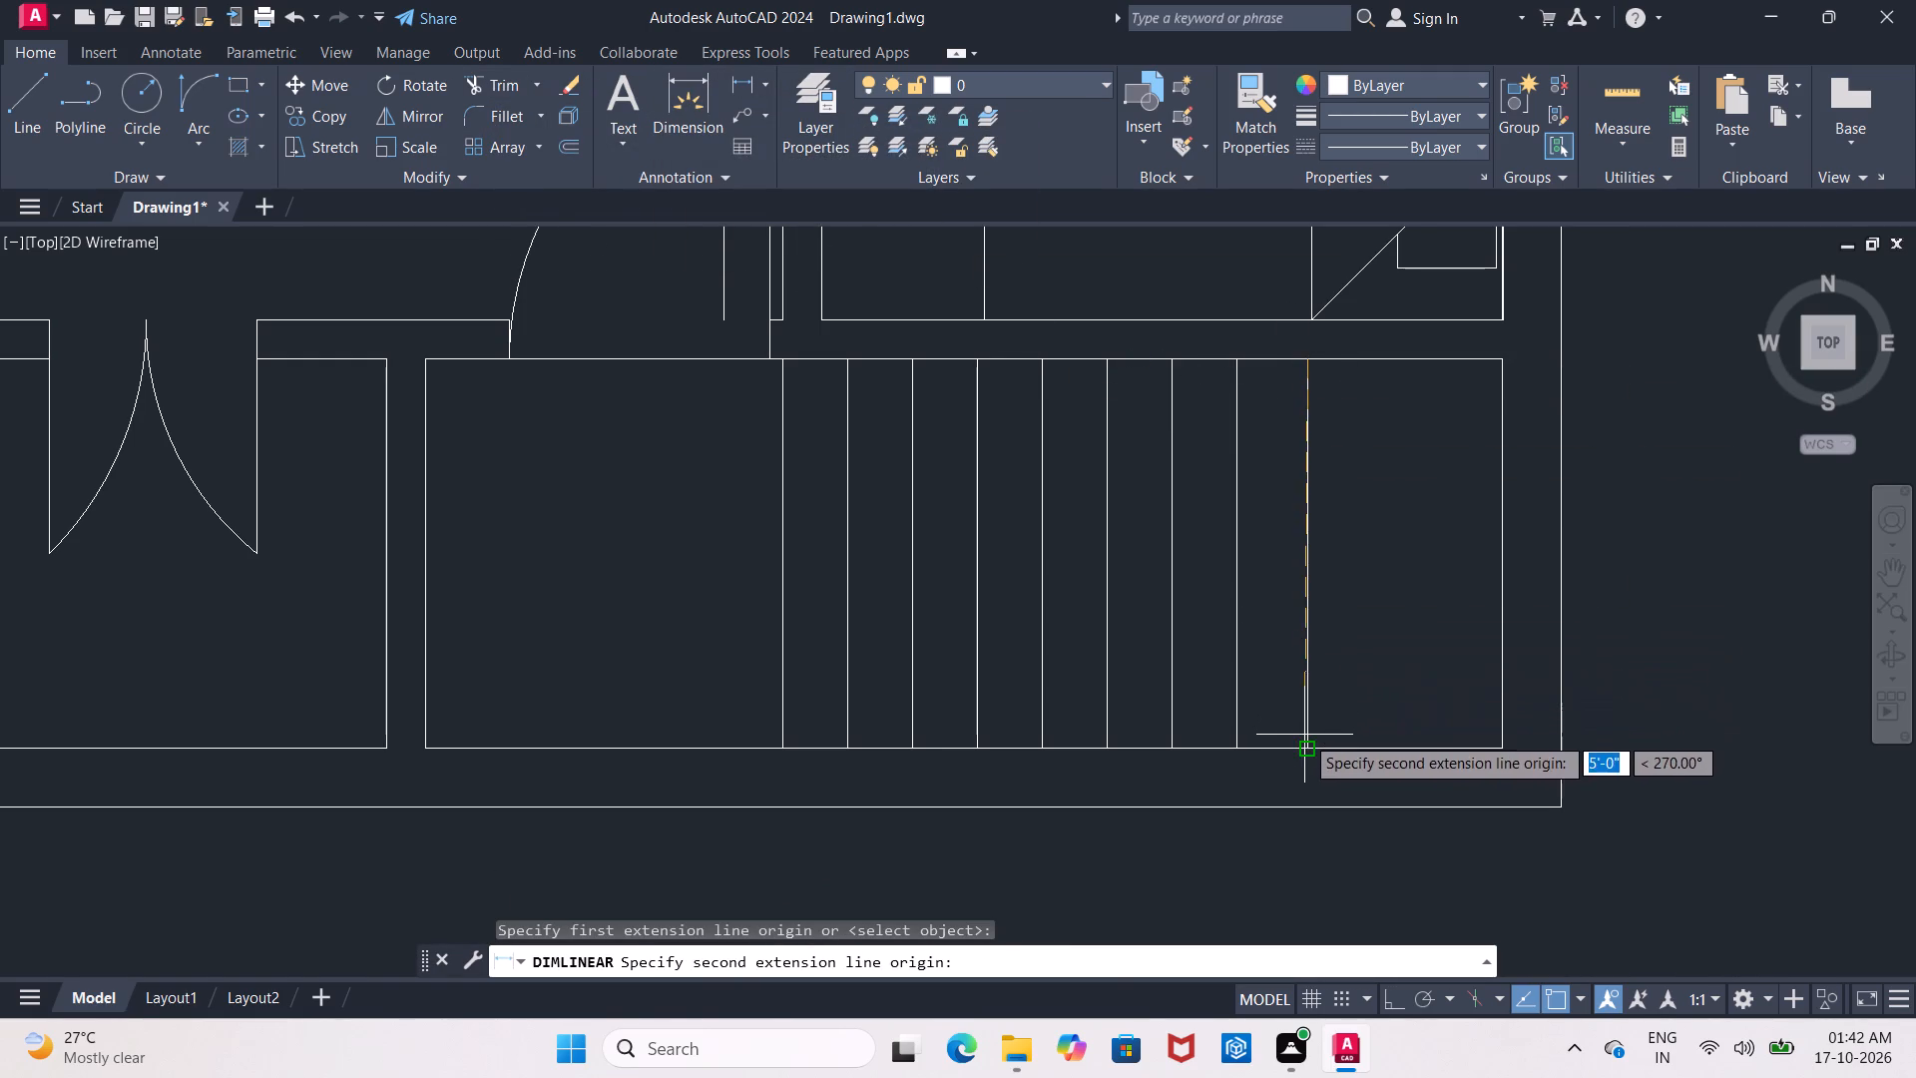
left_click(1304, 751)
key("Escape")
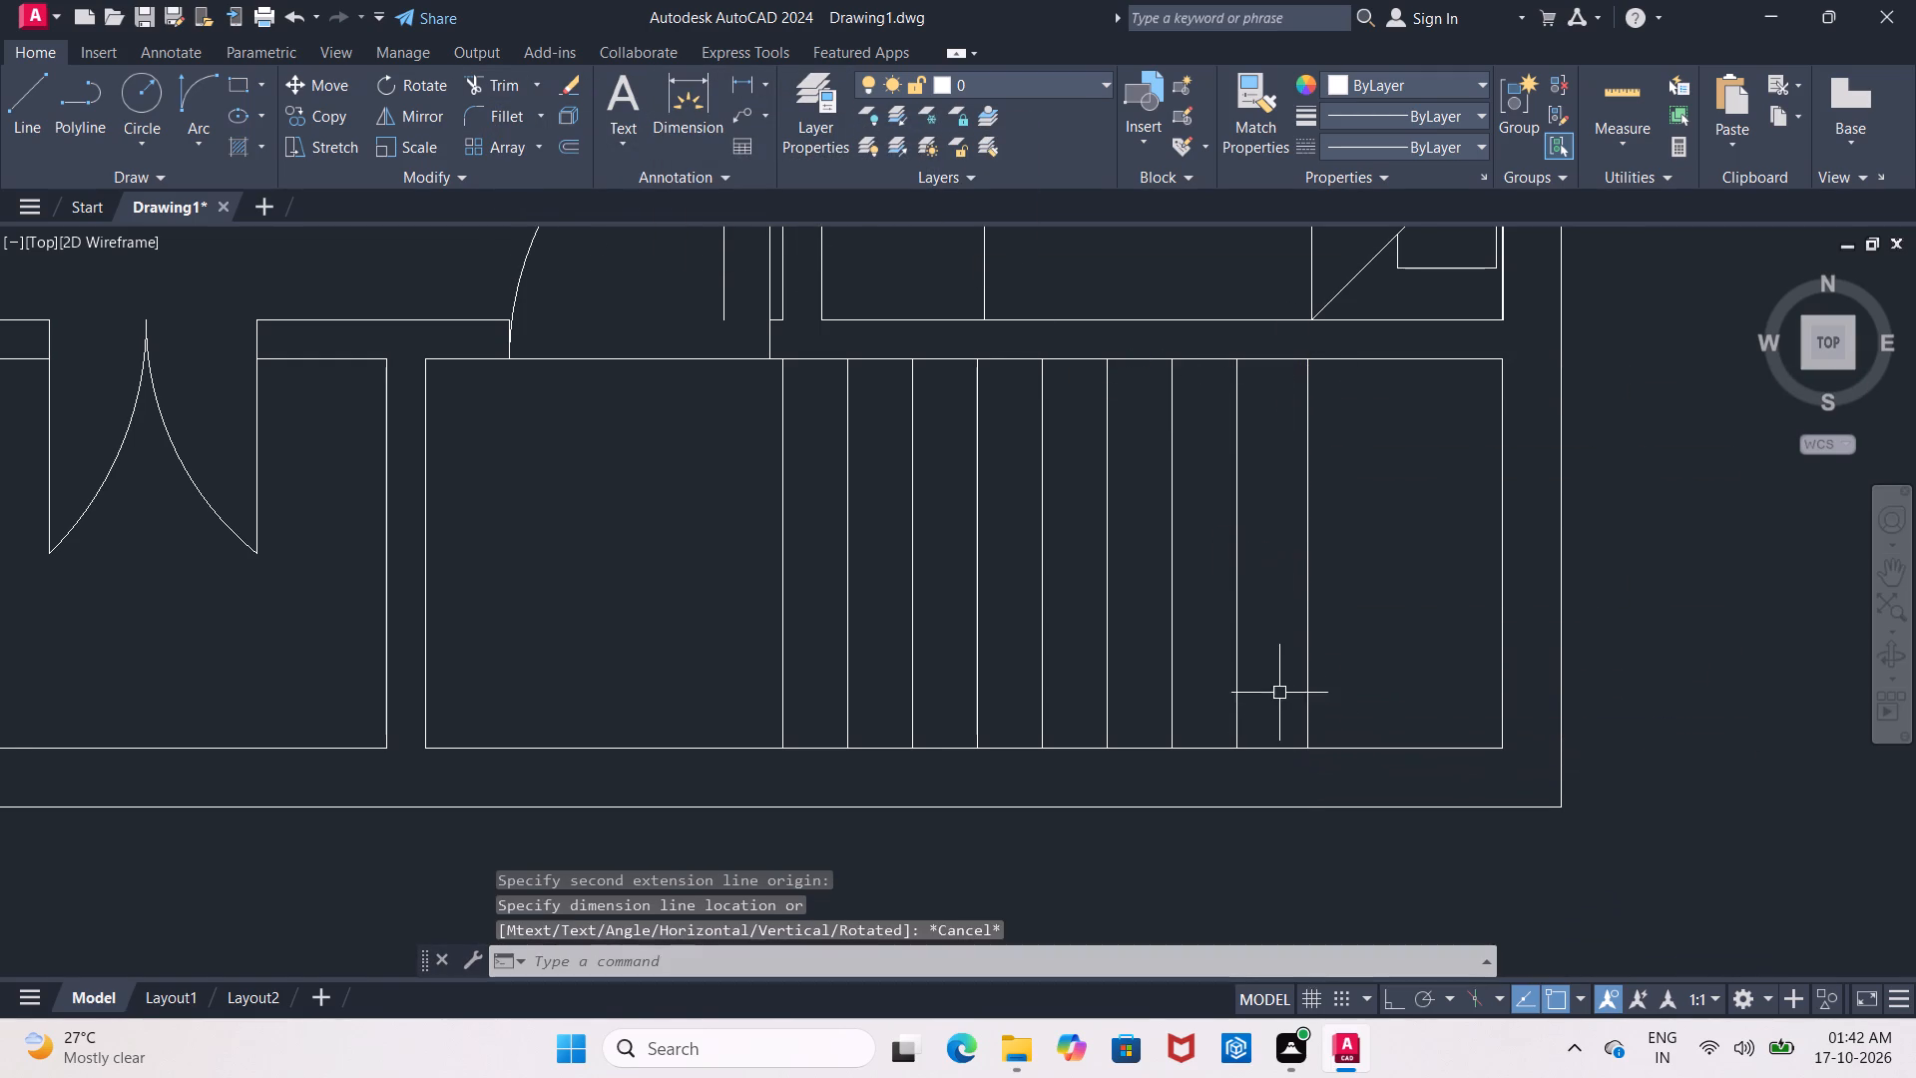
Offset the staircase's north wall line 2'5" south across the stair treads.
key("o")
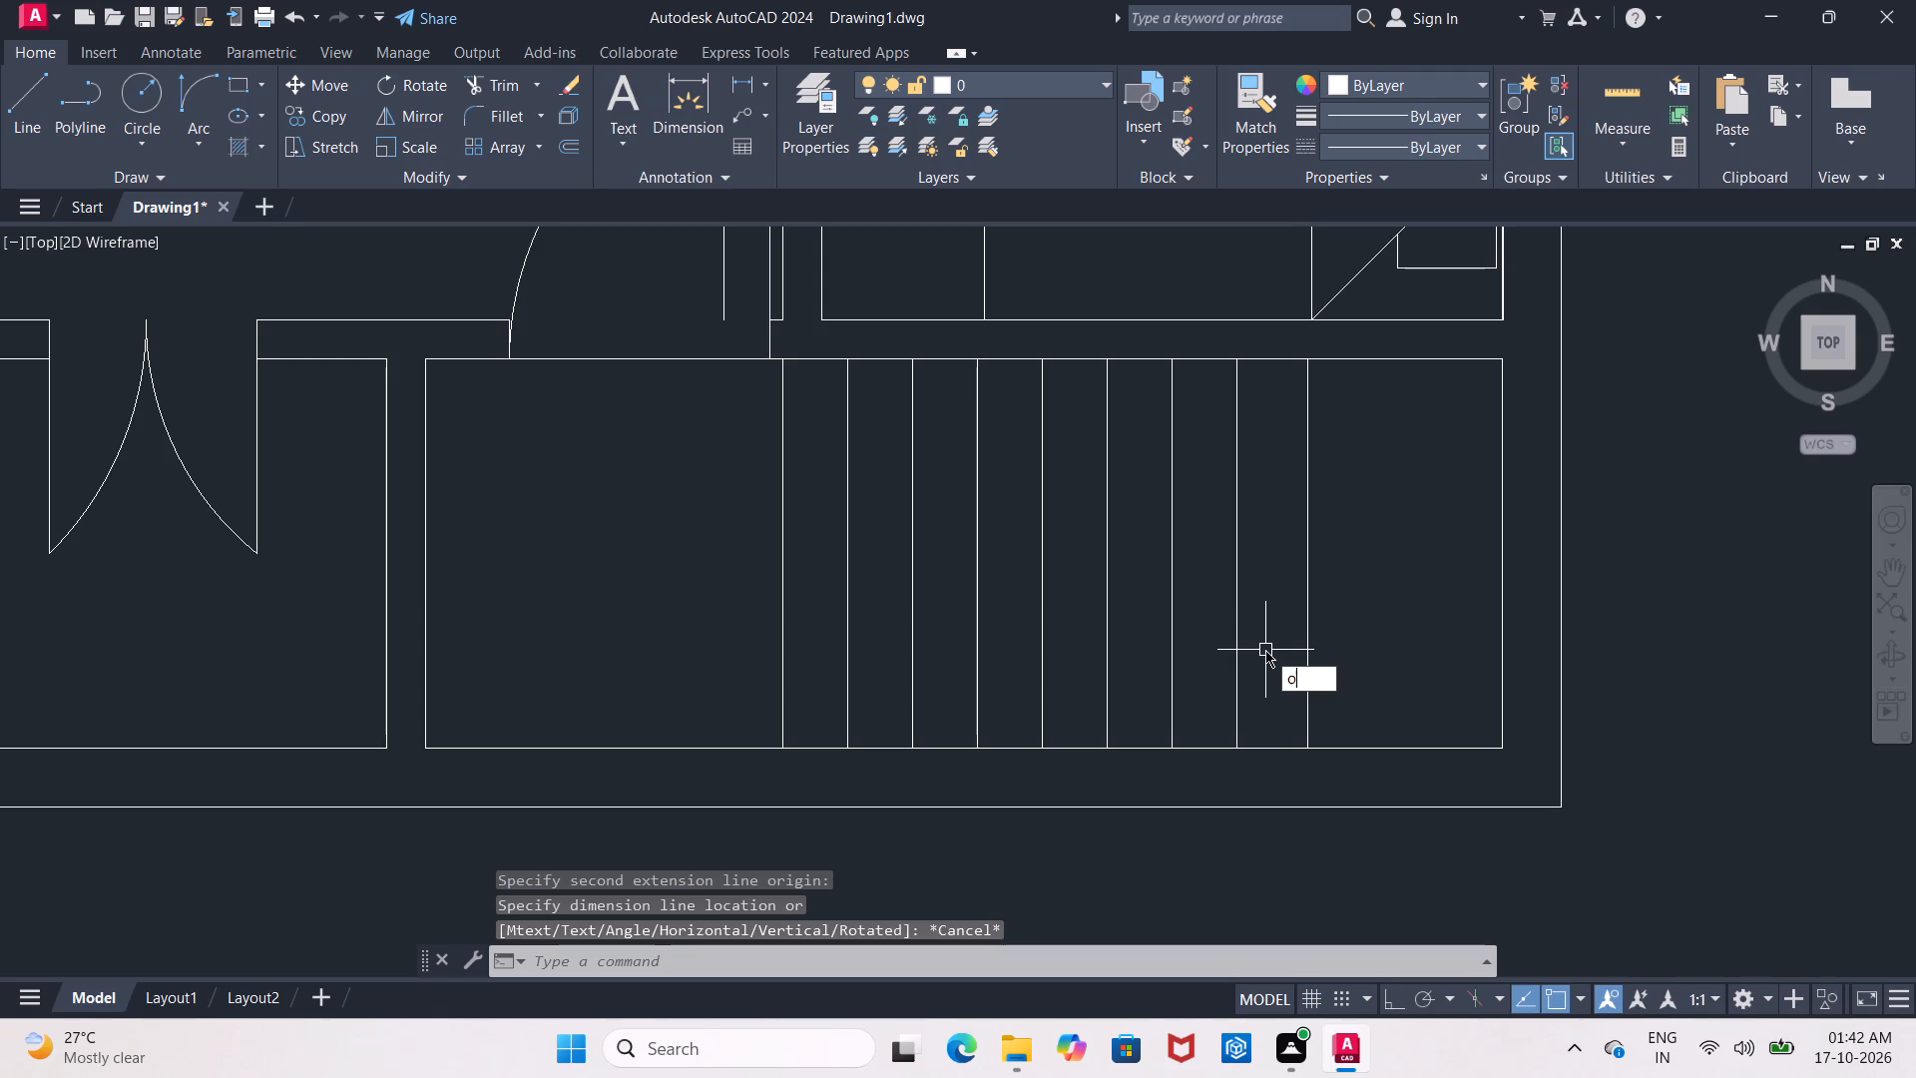
key("Return")
type("2'5\"")
key("Return")
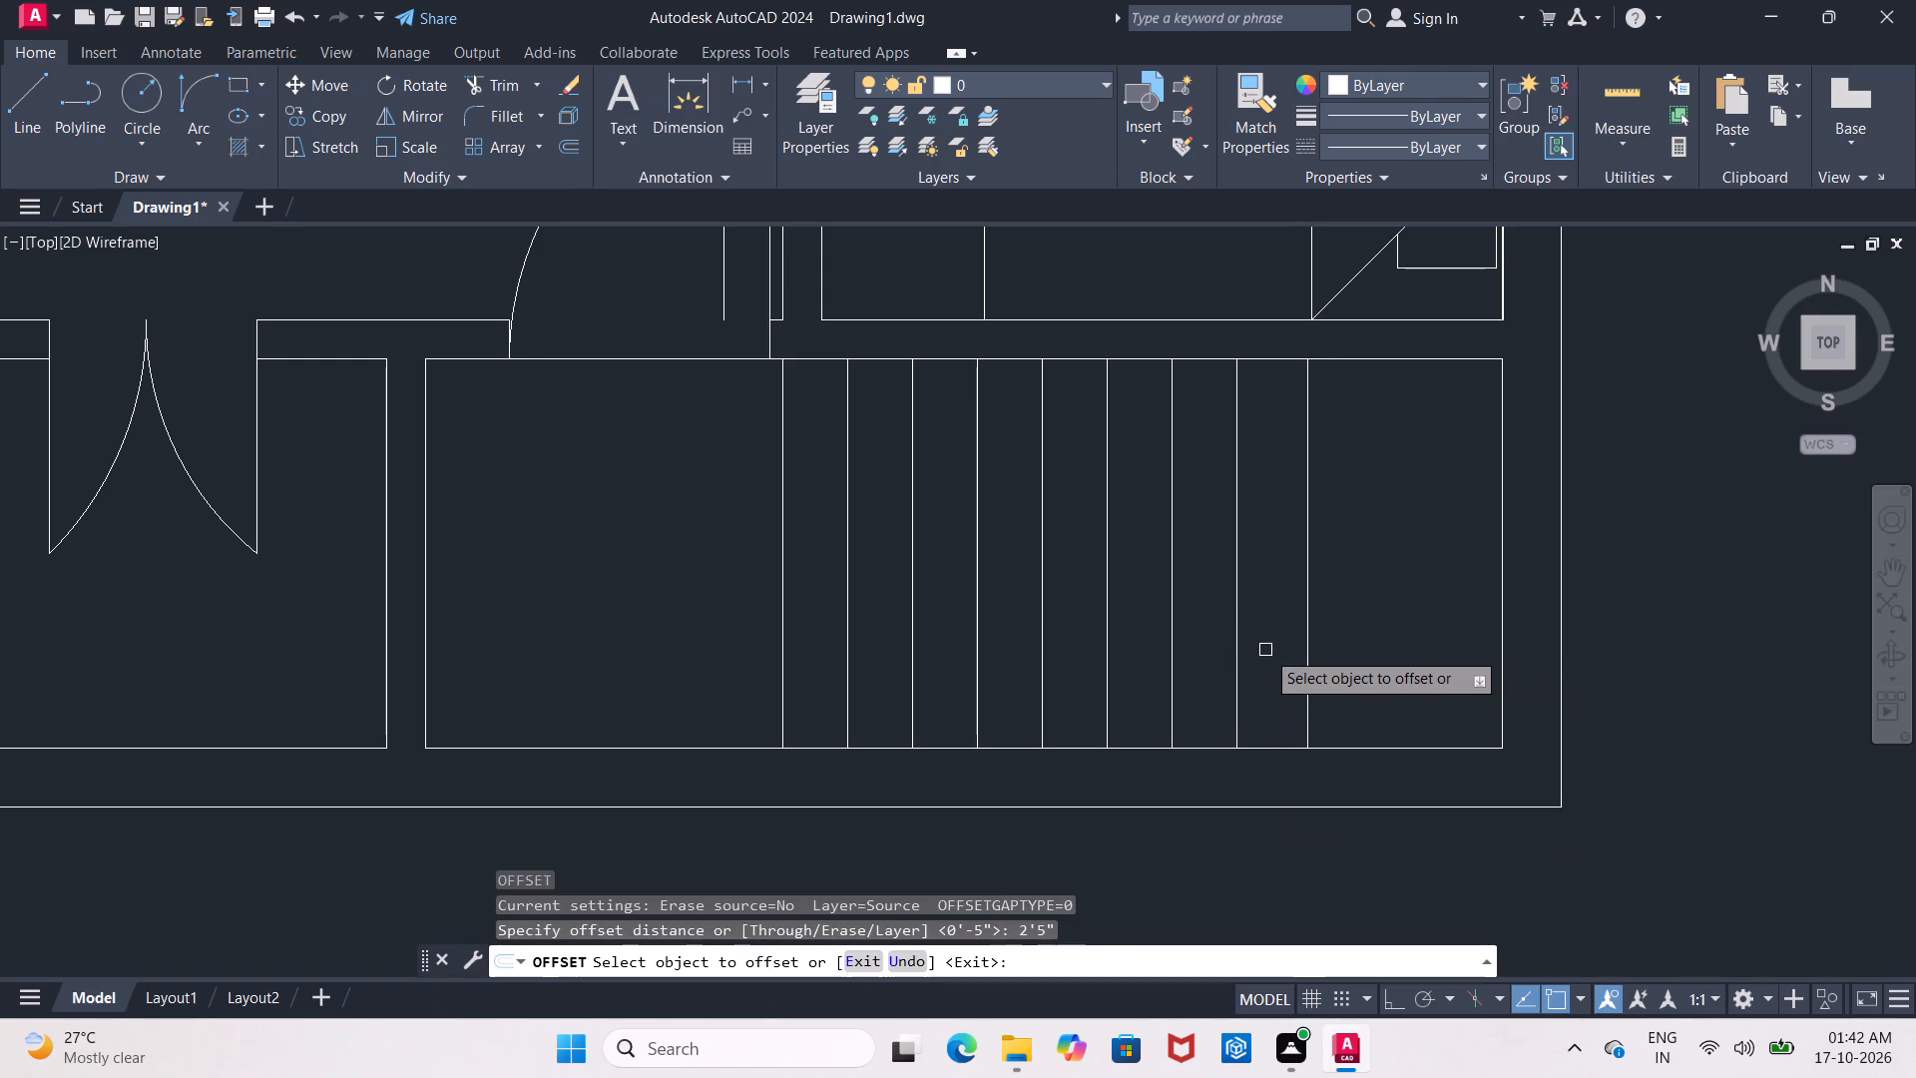
left_click(998, 356)
left_click(1023, 612)
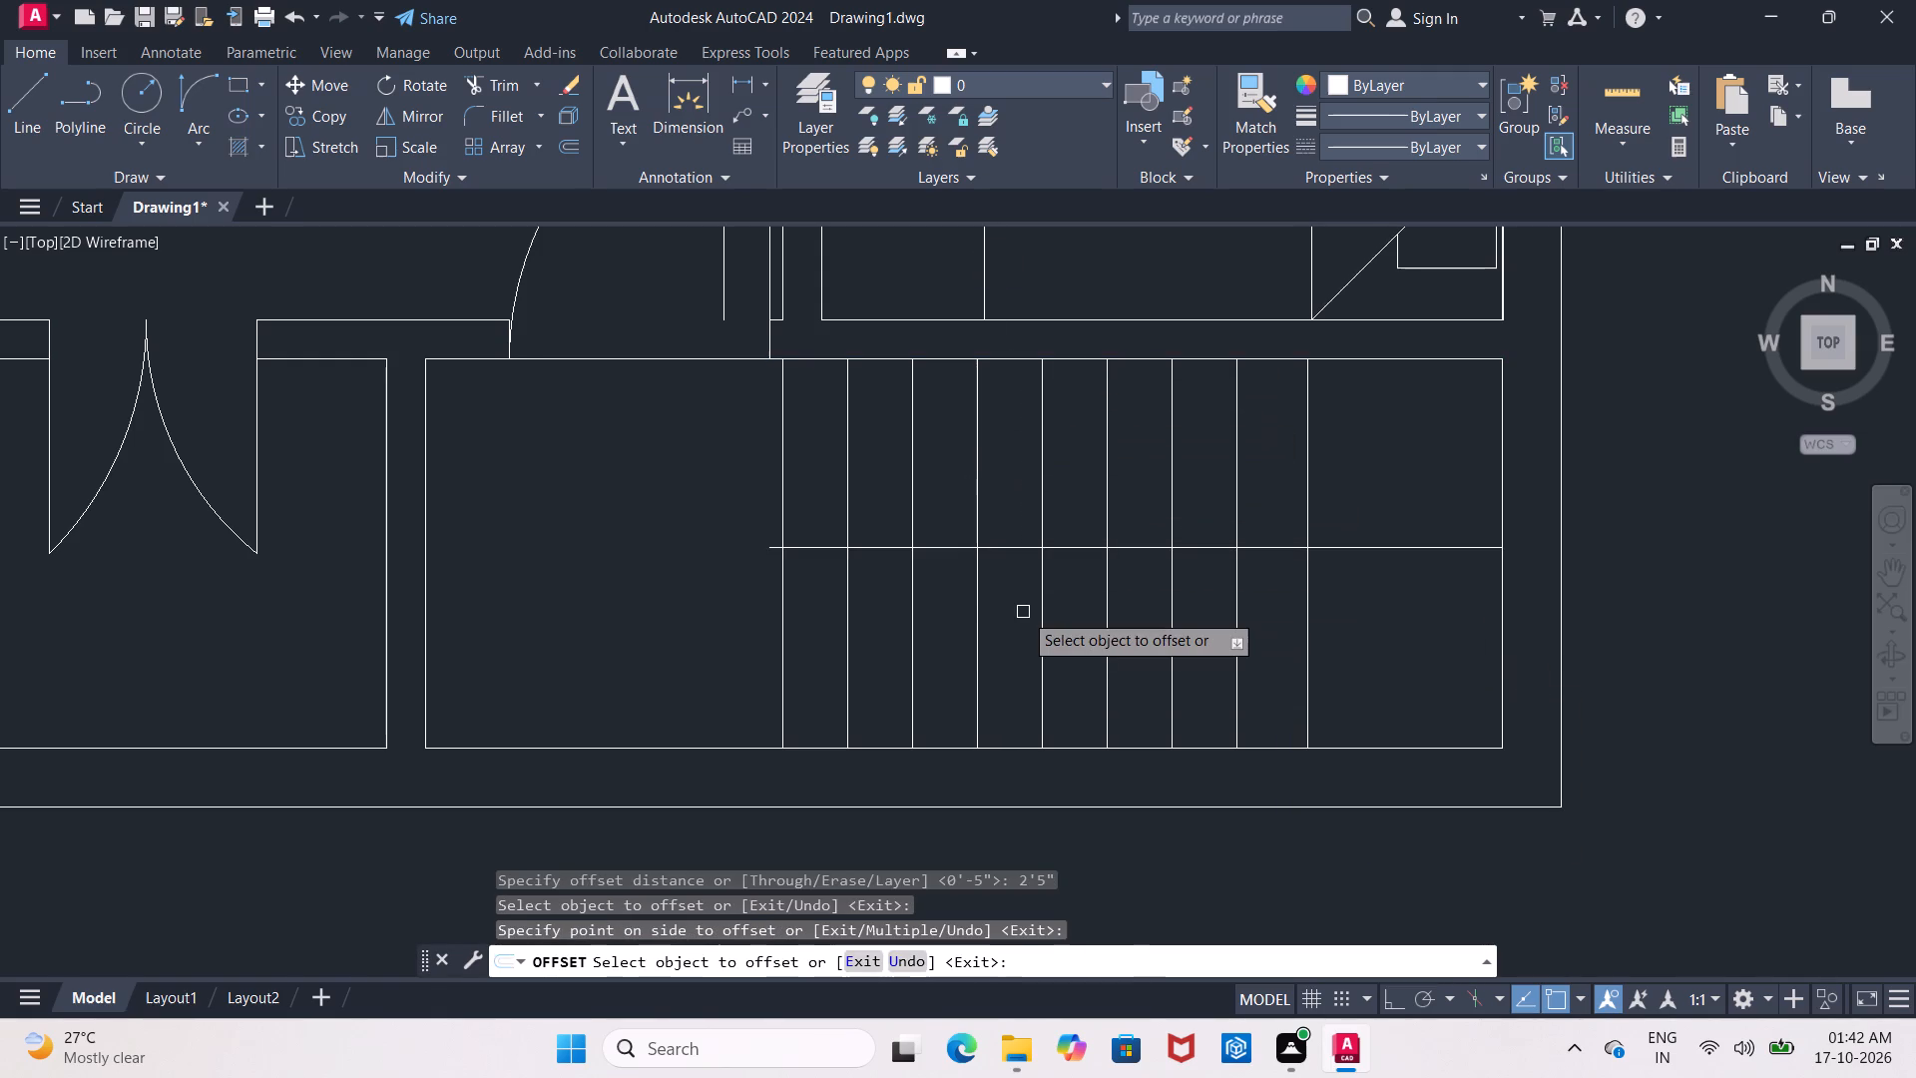
key("Return")
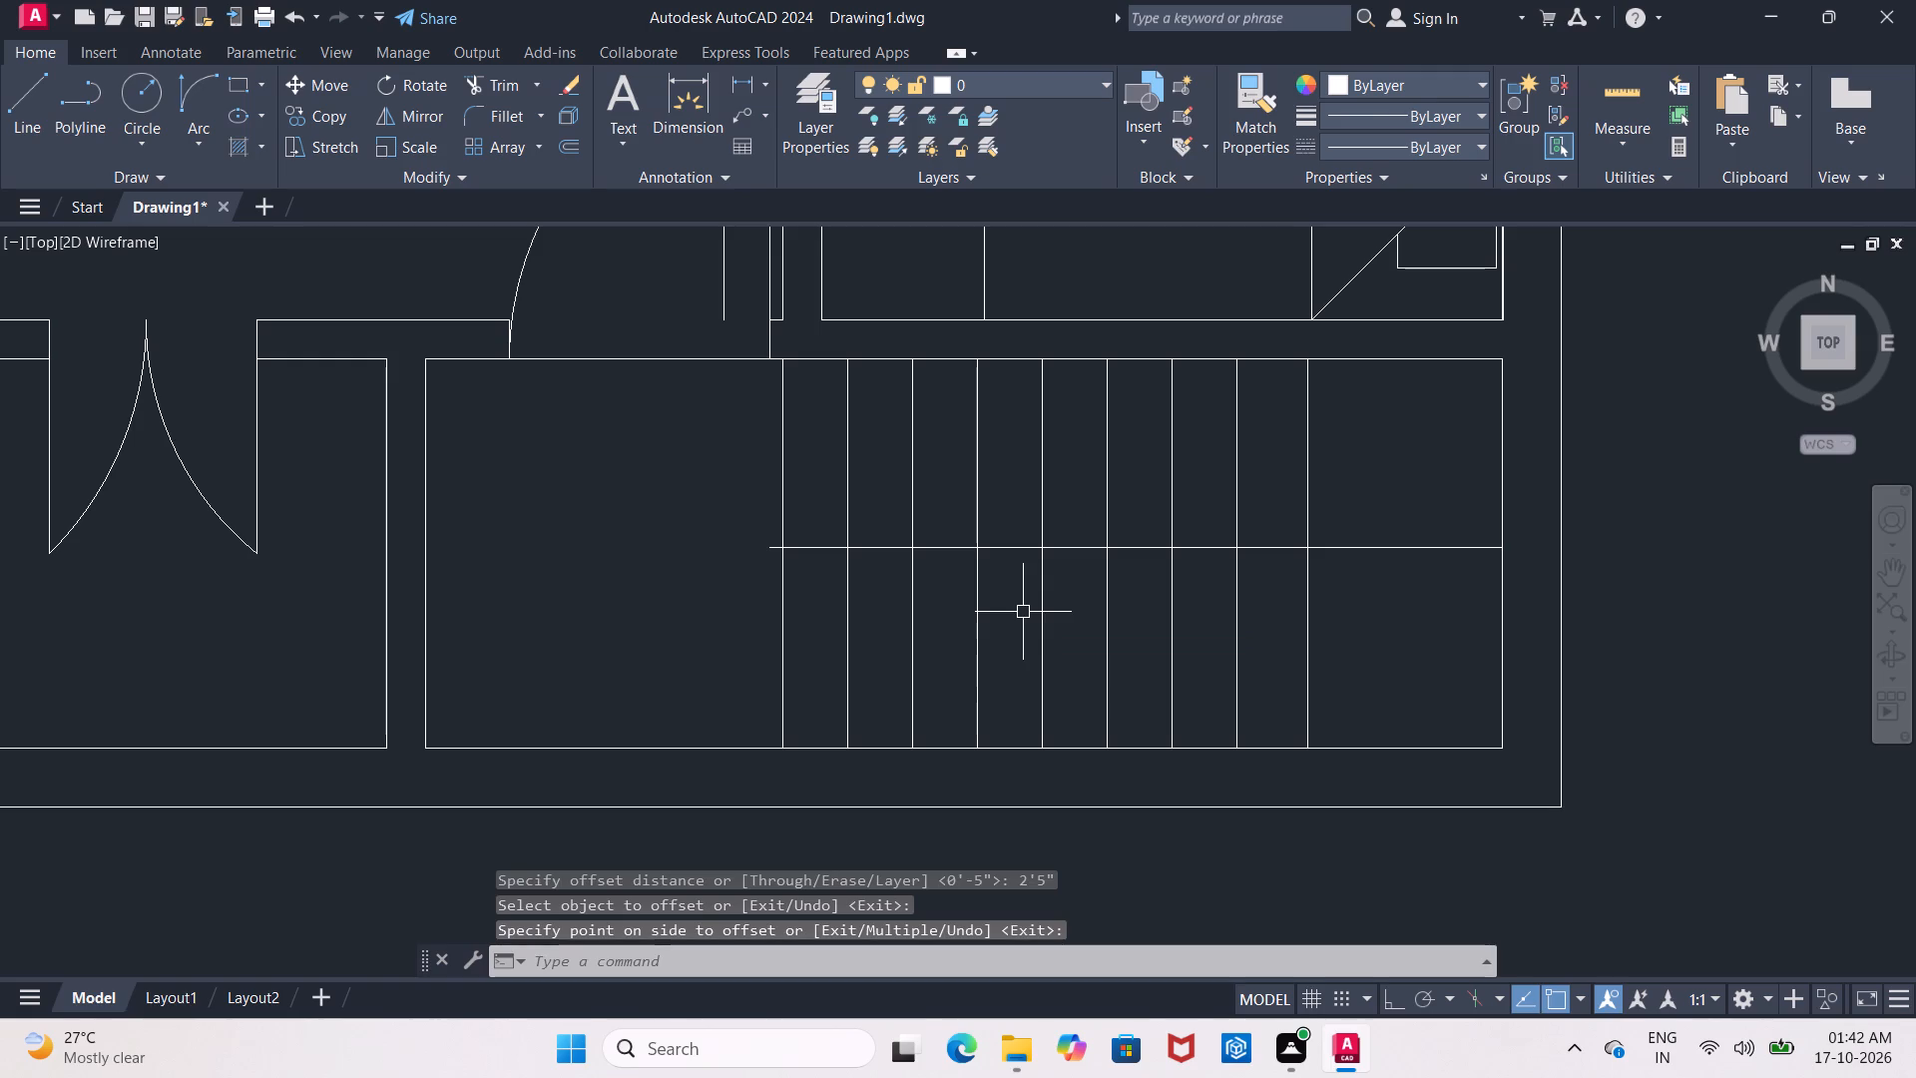
Offset the staircase's horizontal flight-divider line 1" to the north and 1" to the south.
key("Return")
type("1\"")
key("Return")
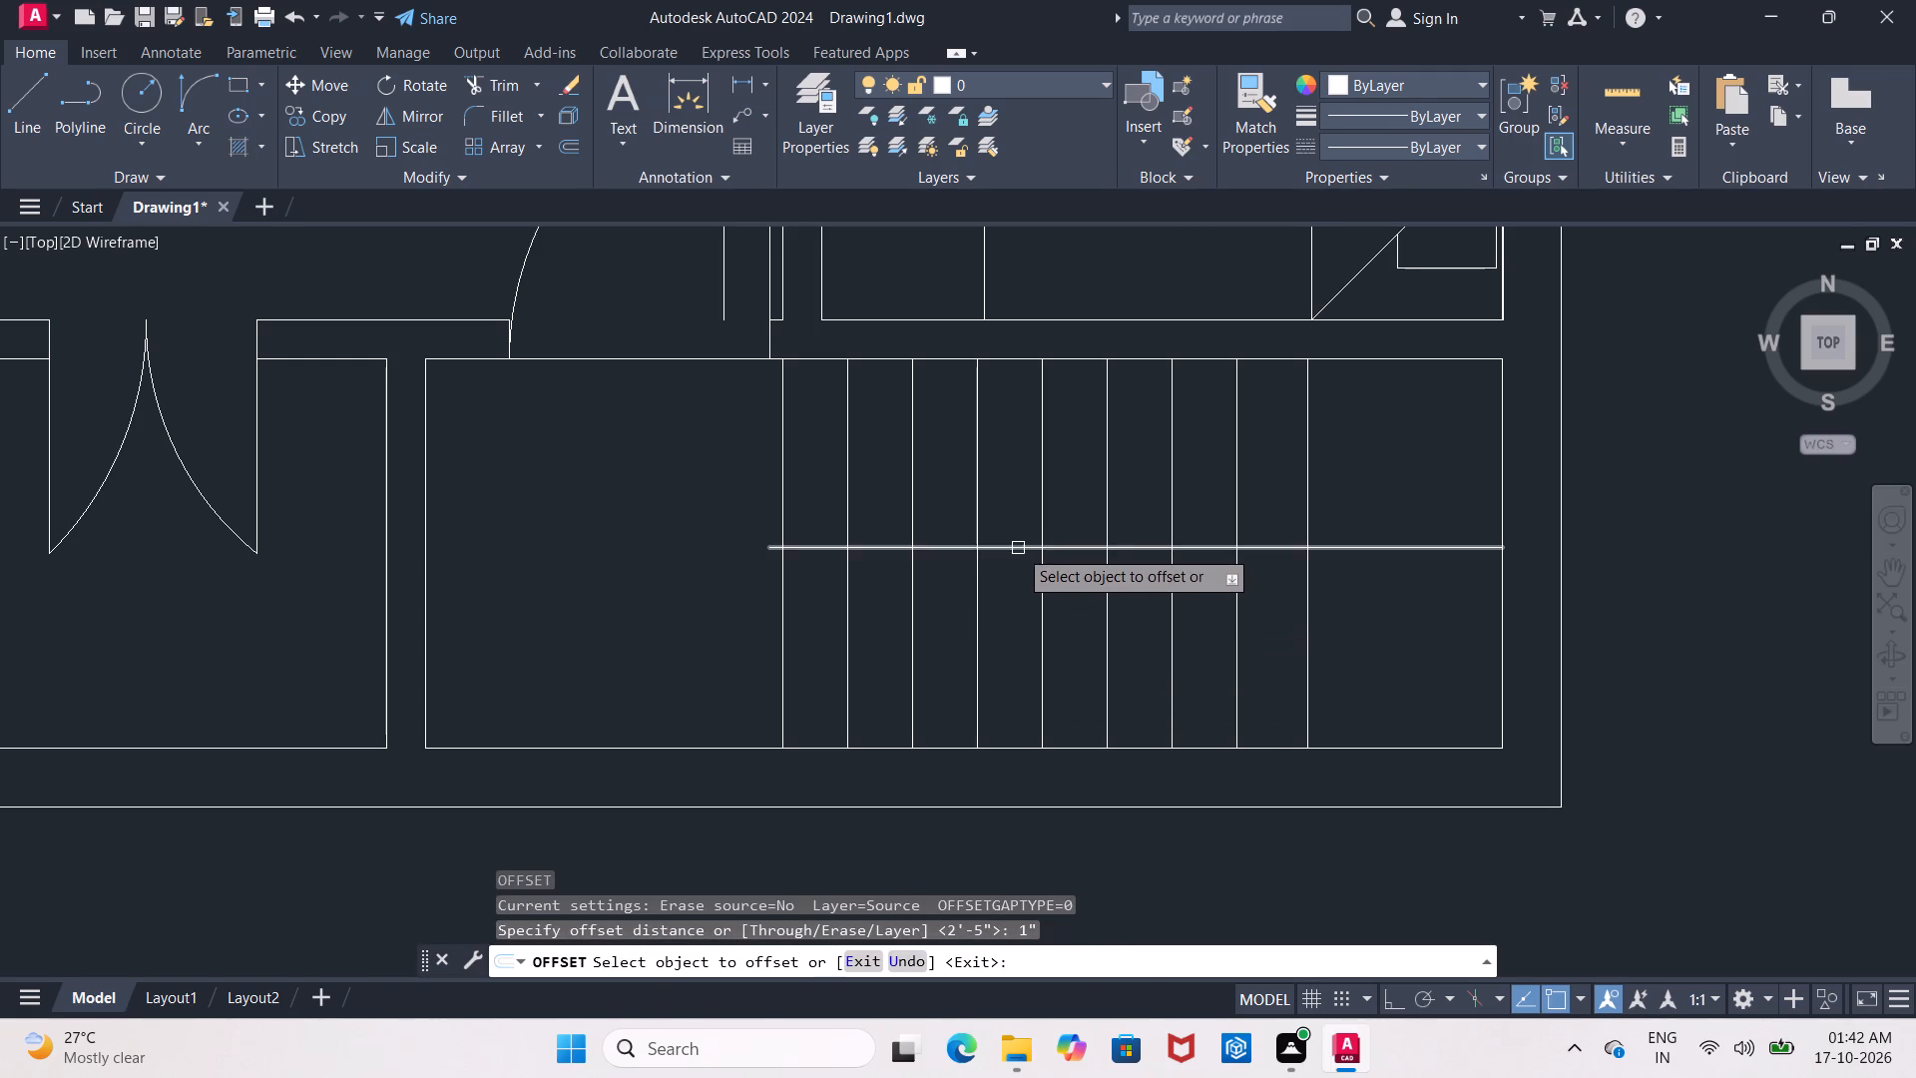
left_click(1018, 548)
left_click(998, 490)
left_click_drag(998, 546, 999, 556)
left_click(1006, 668)
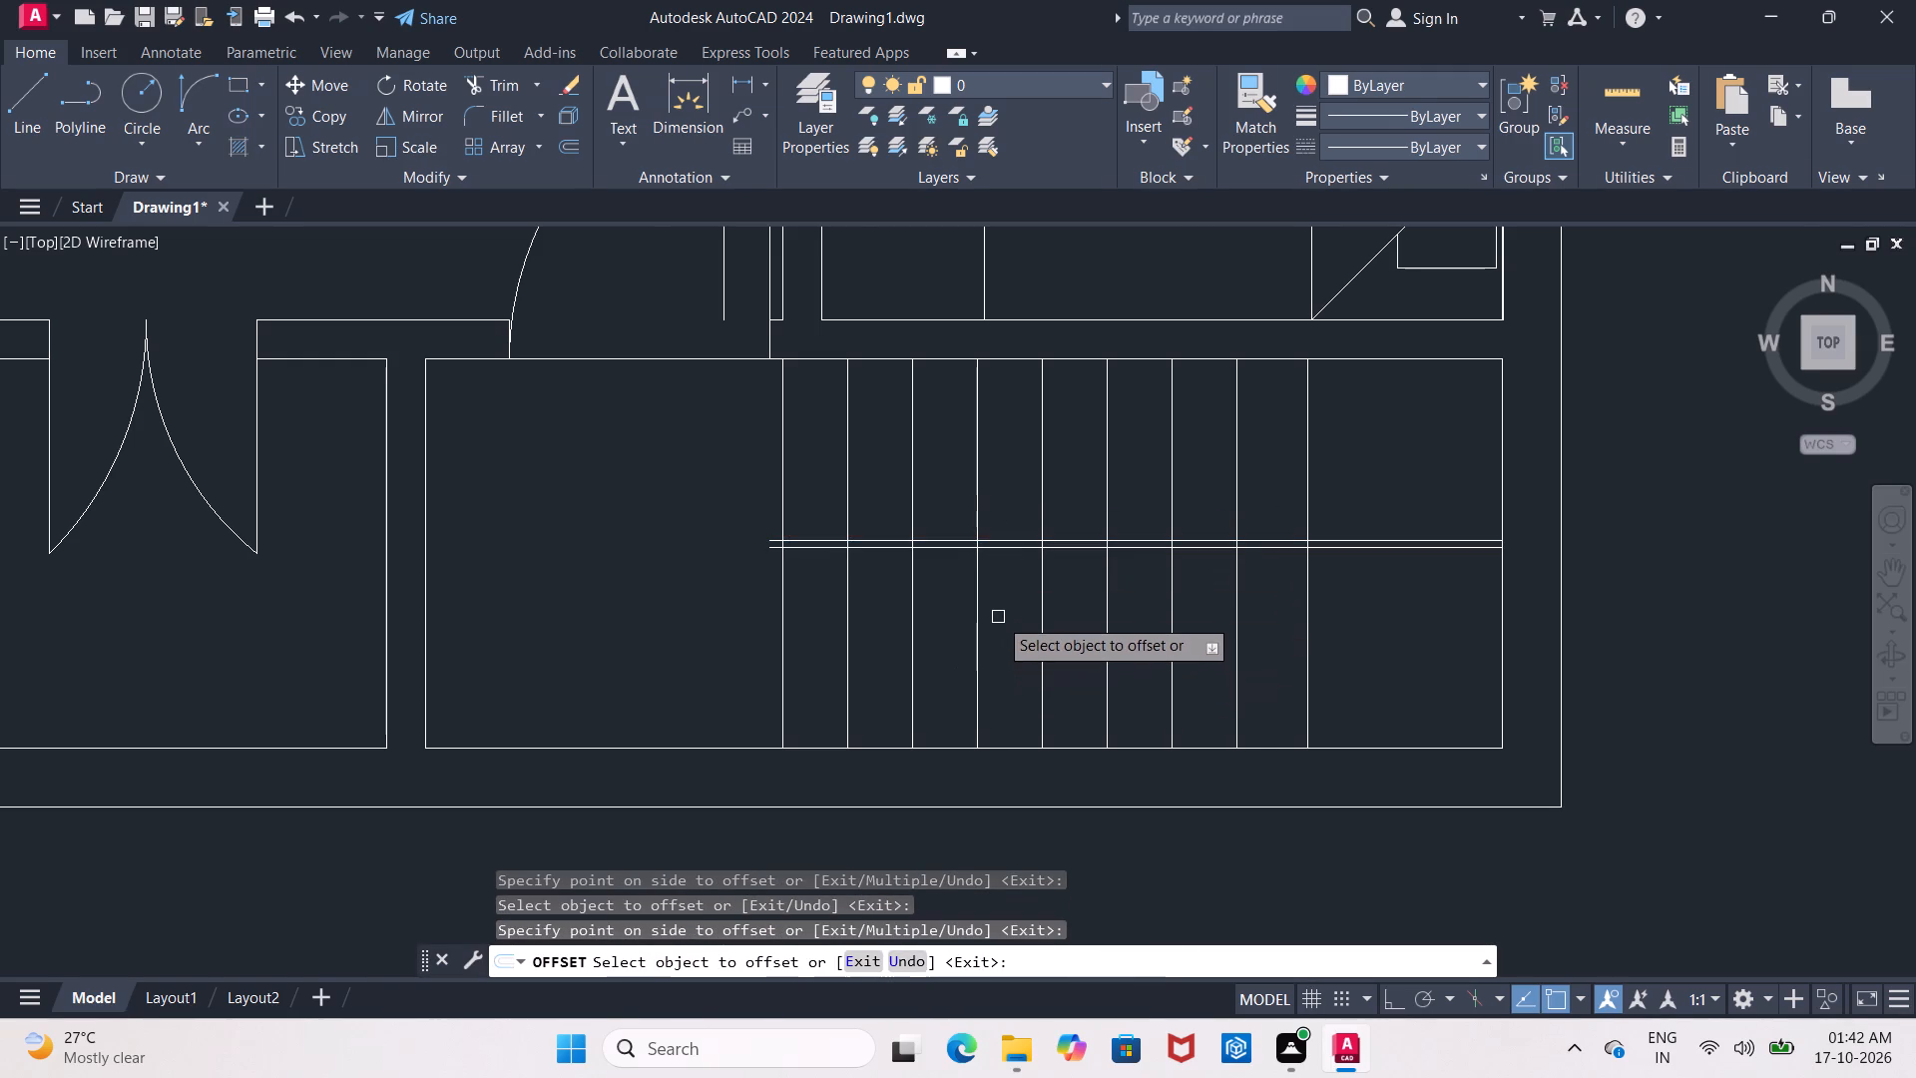
scroll(997, 616, "up", 1)
left_click(1000, 510)
left_click(1032, 714)
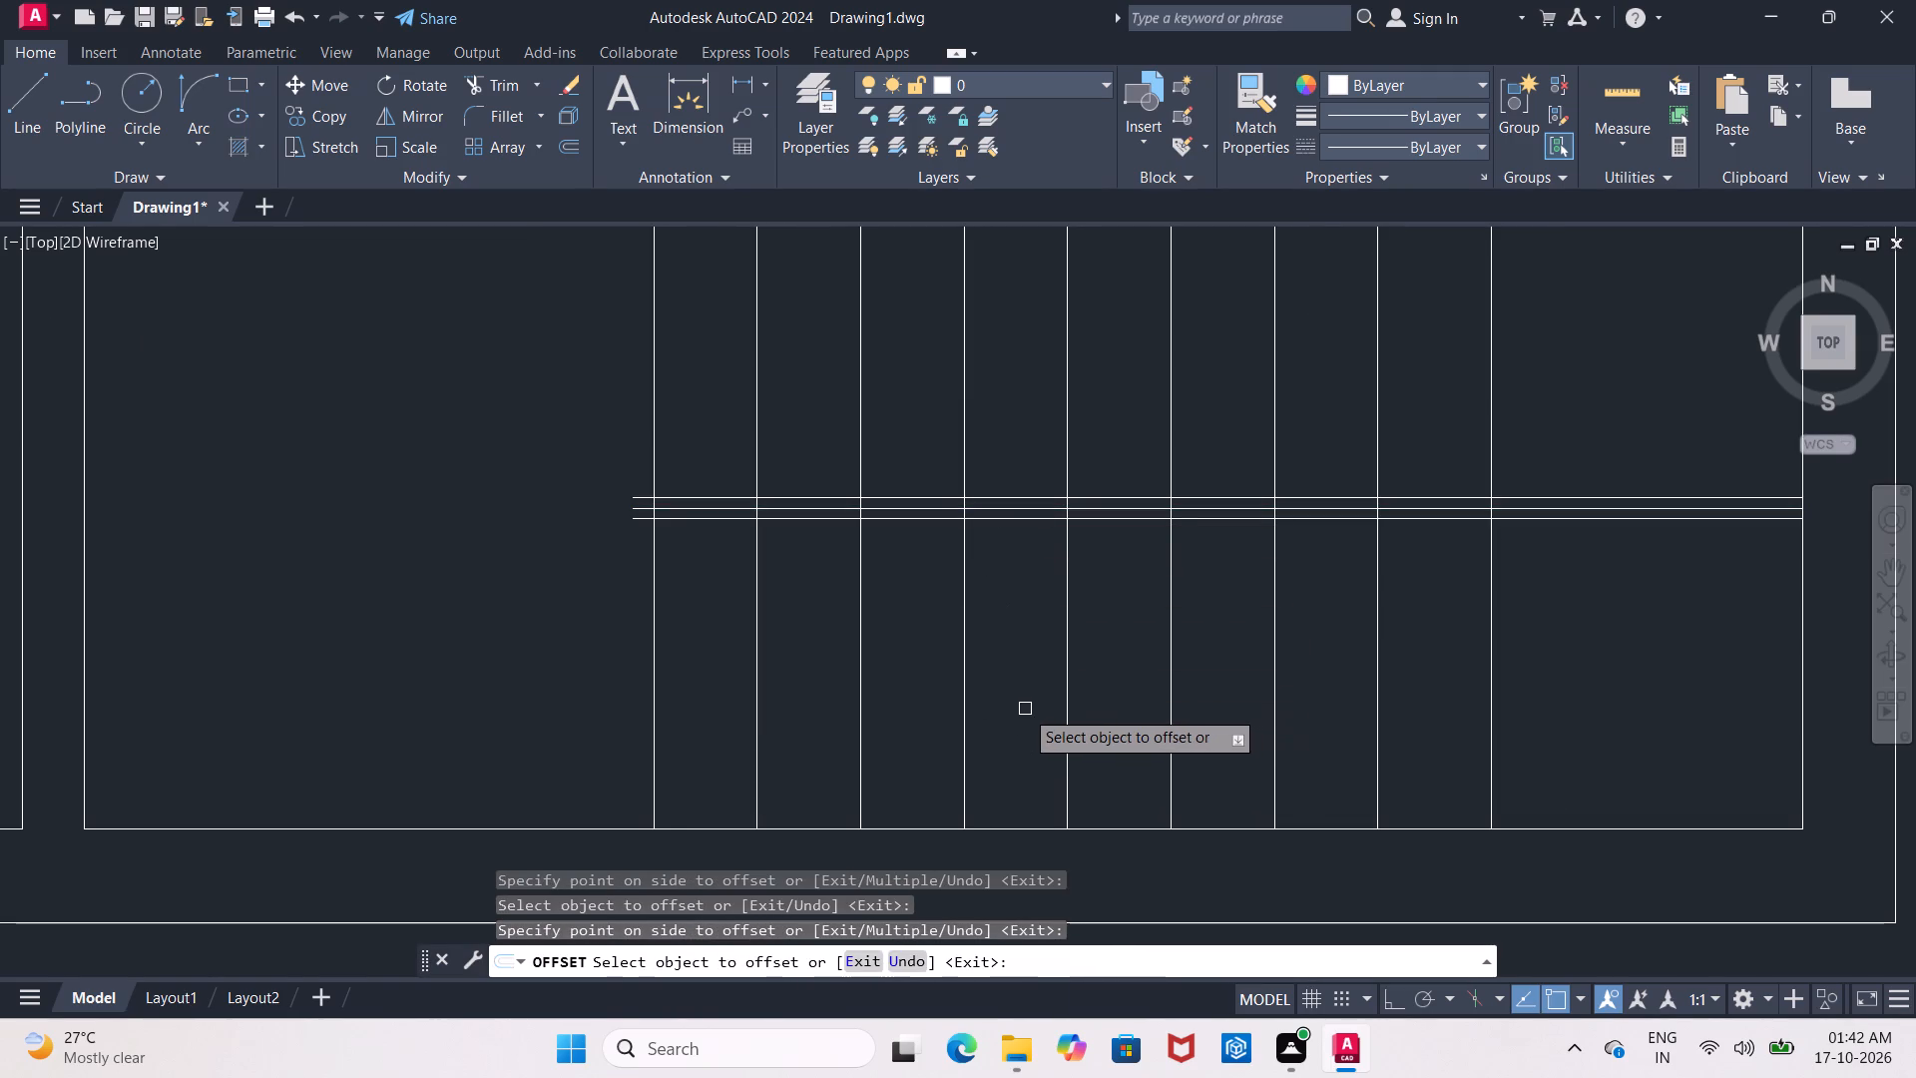
key("Escape")
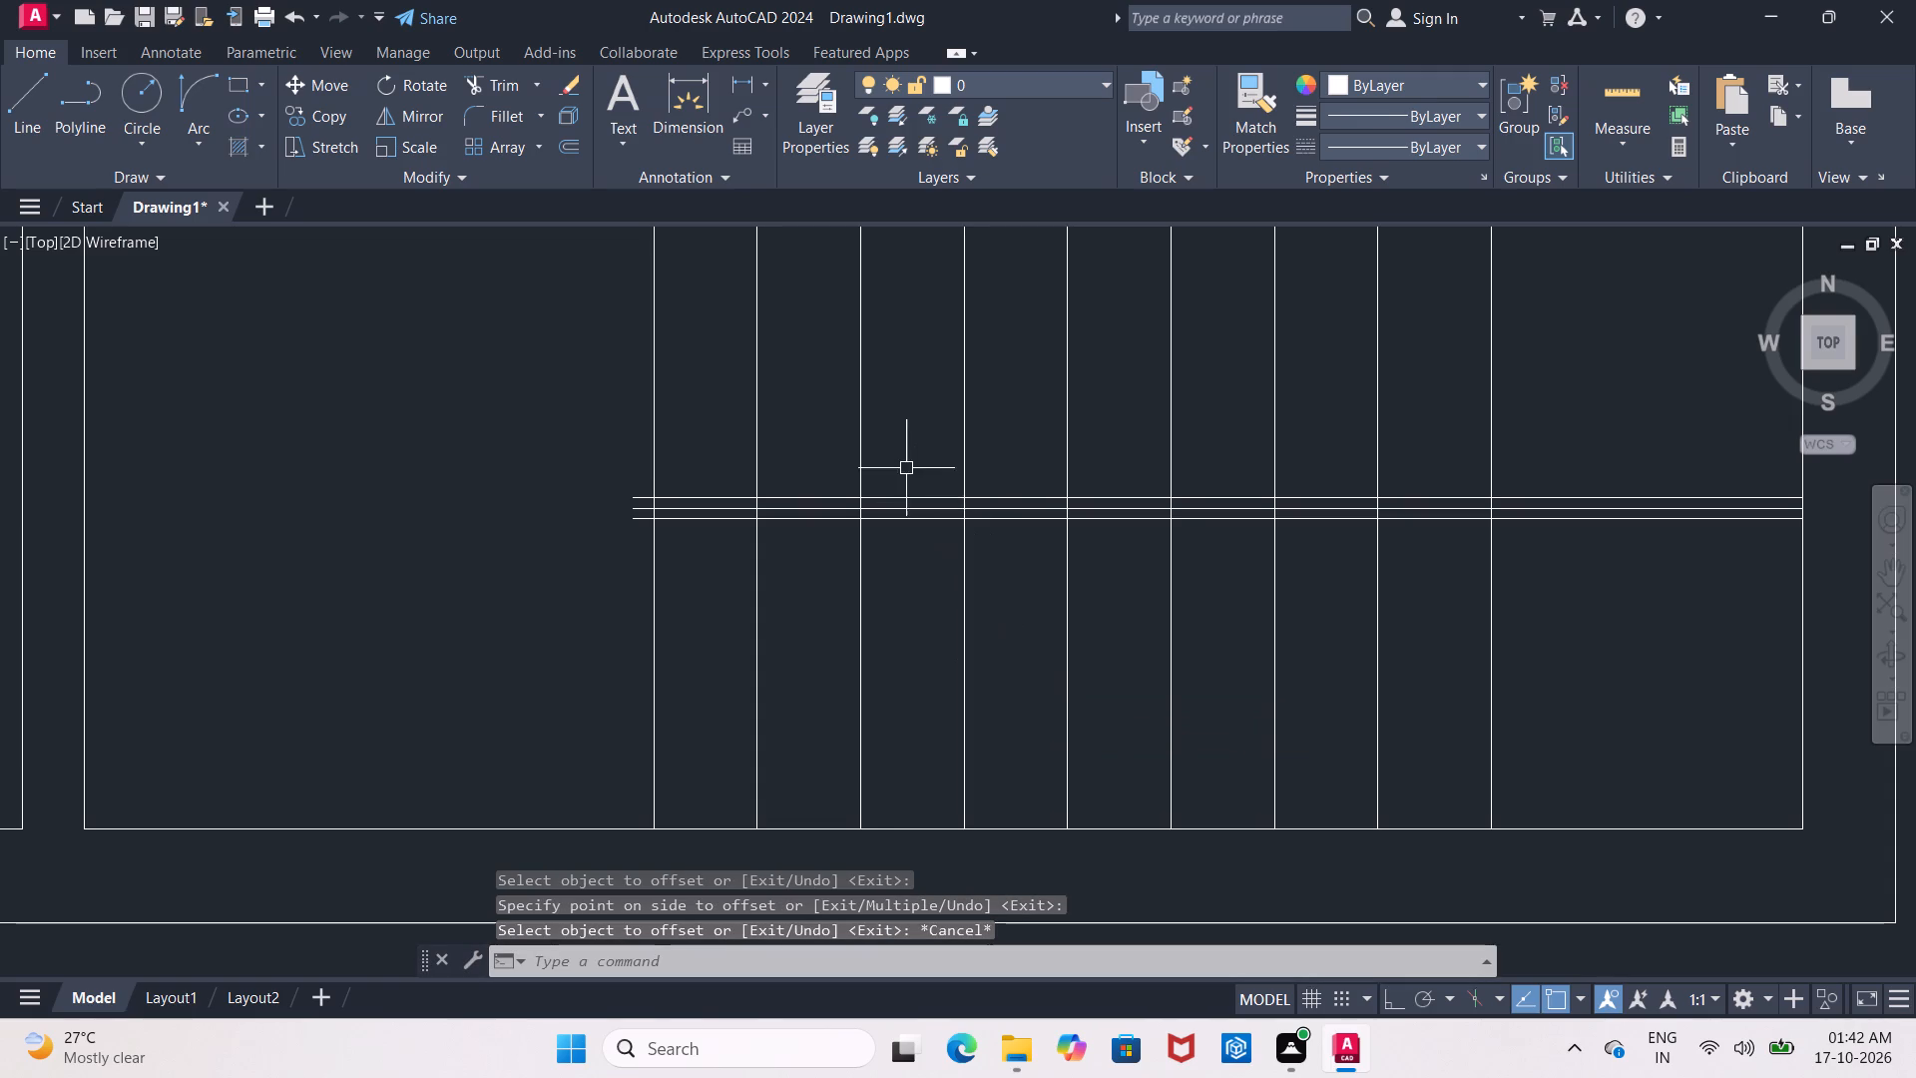
Delete the two overlapping middle lines between the offset divider lines, leaving only the outer pair.
scroll(906, 468, "up", 2)
left_click(900, 571)
key("Delete")
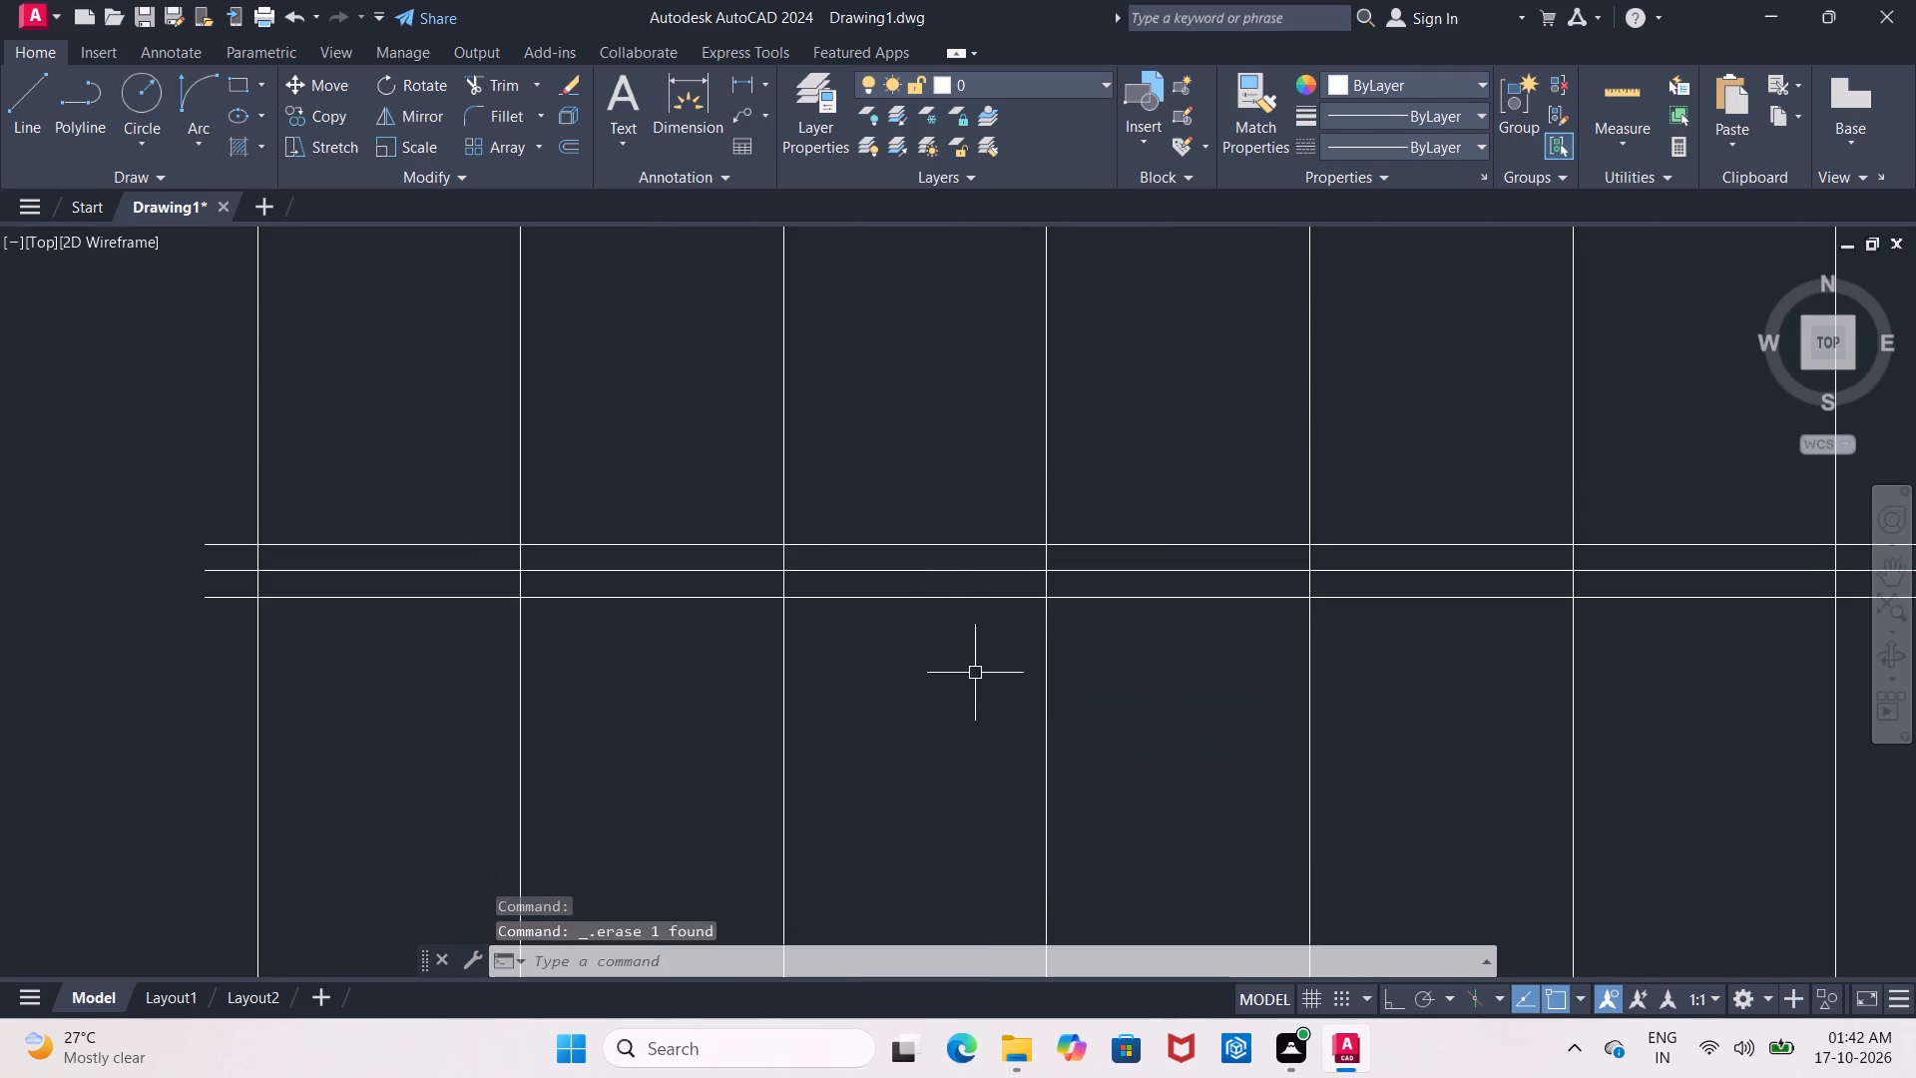
left_click(938, 565)
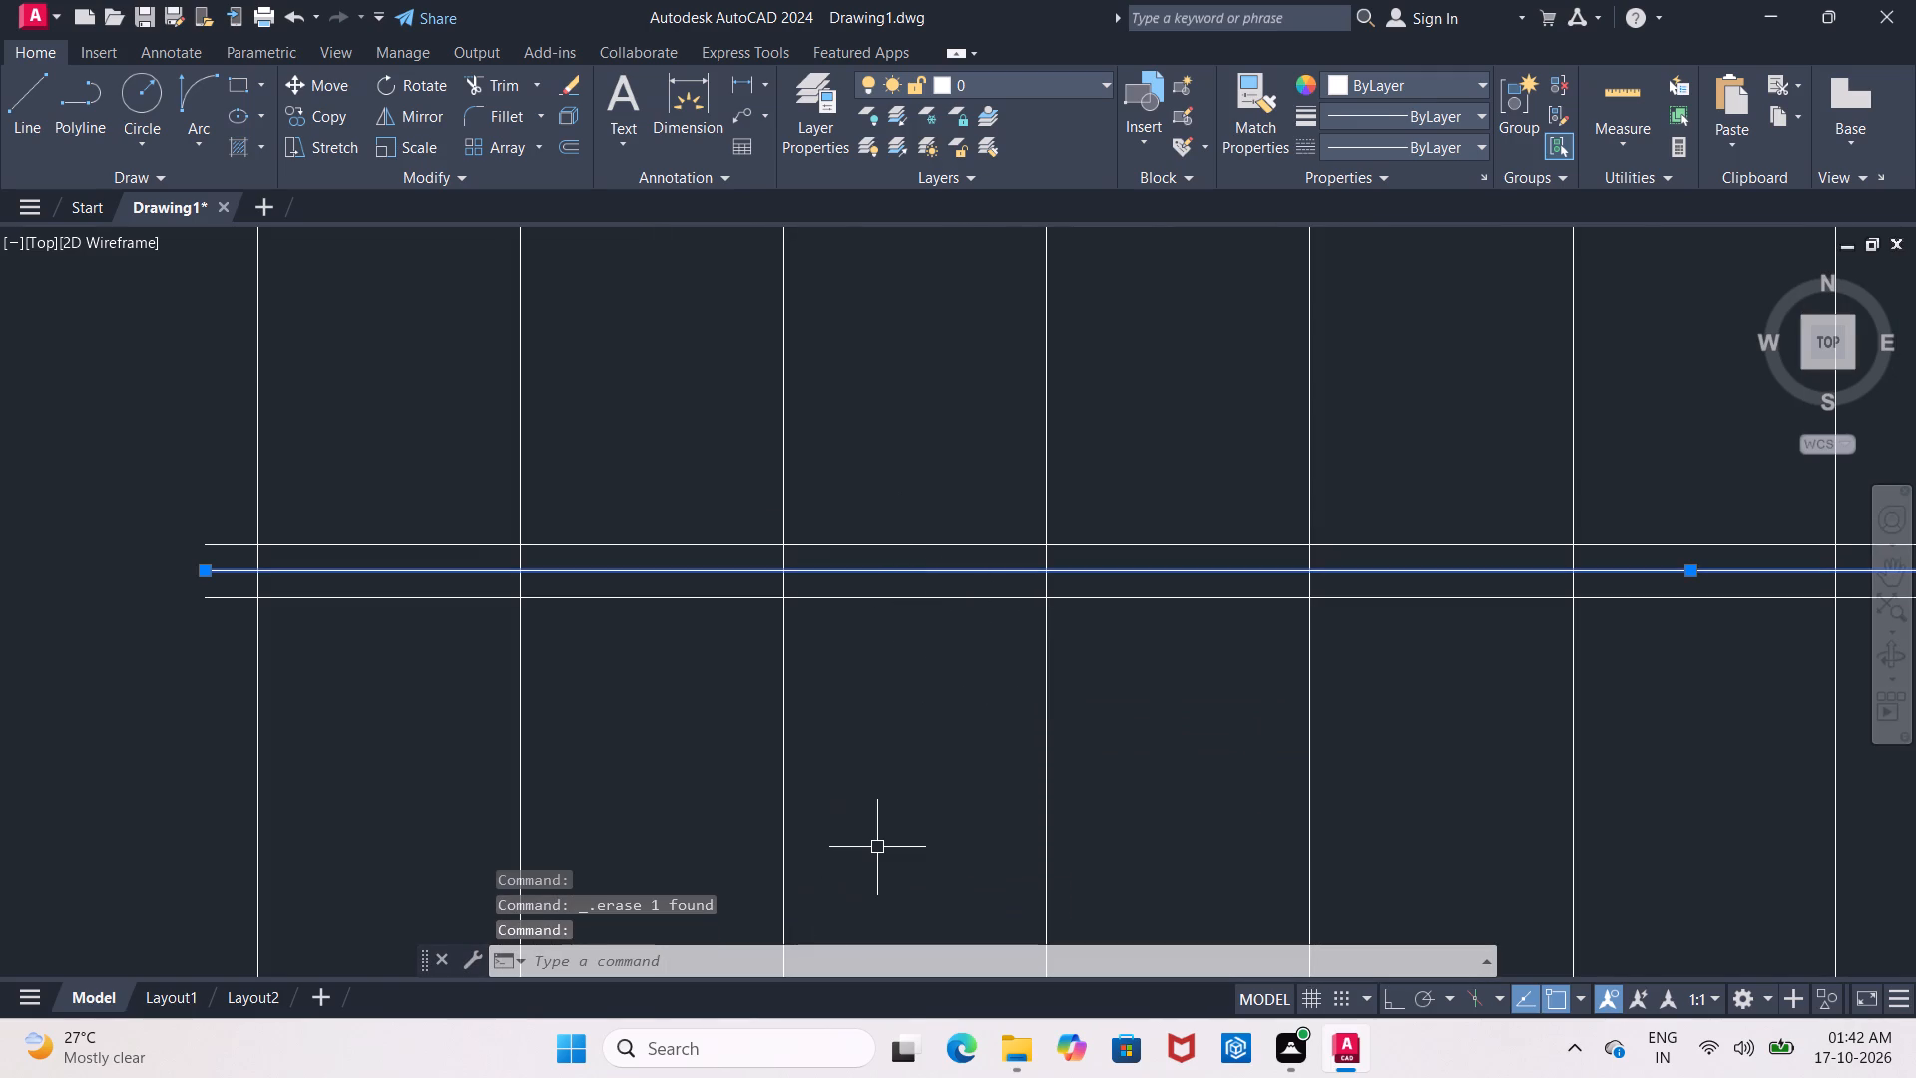
key("Delete")
key("Escape")
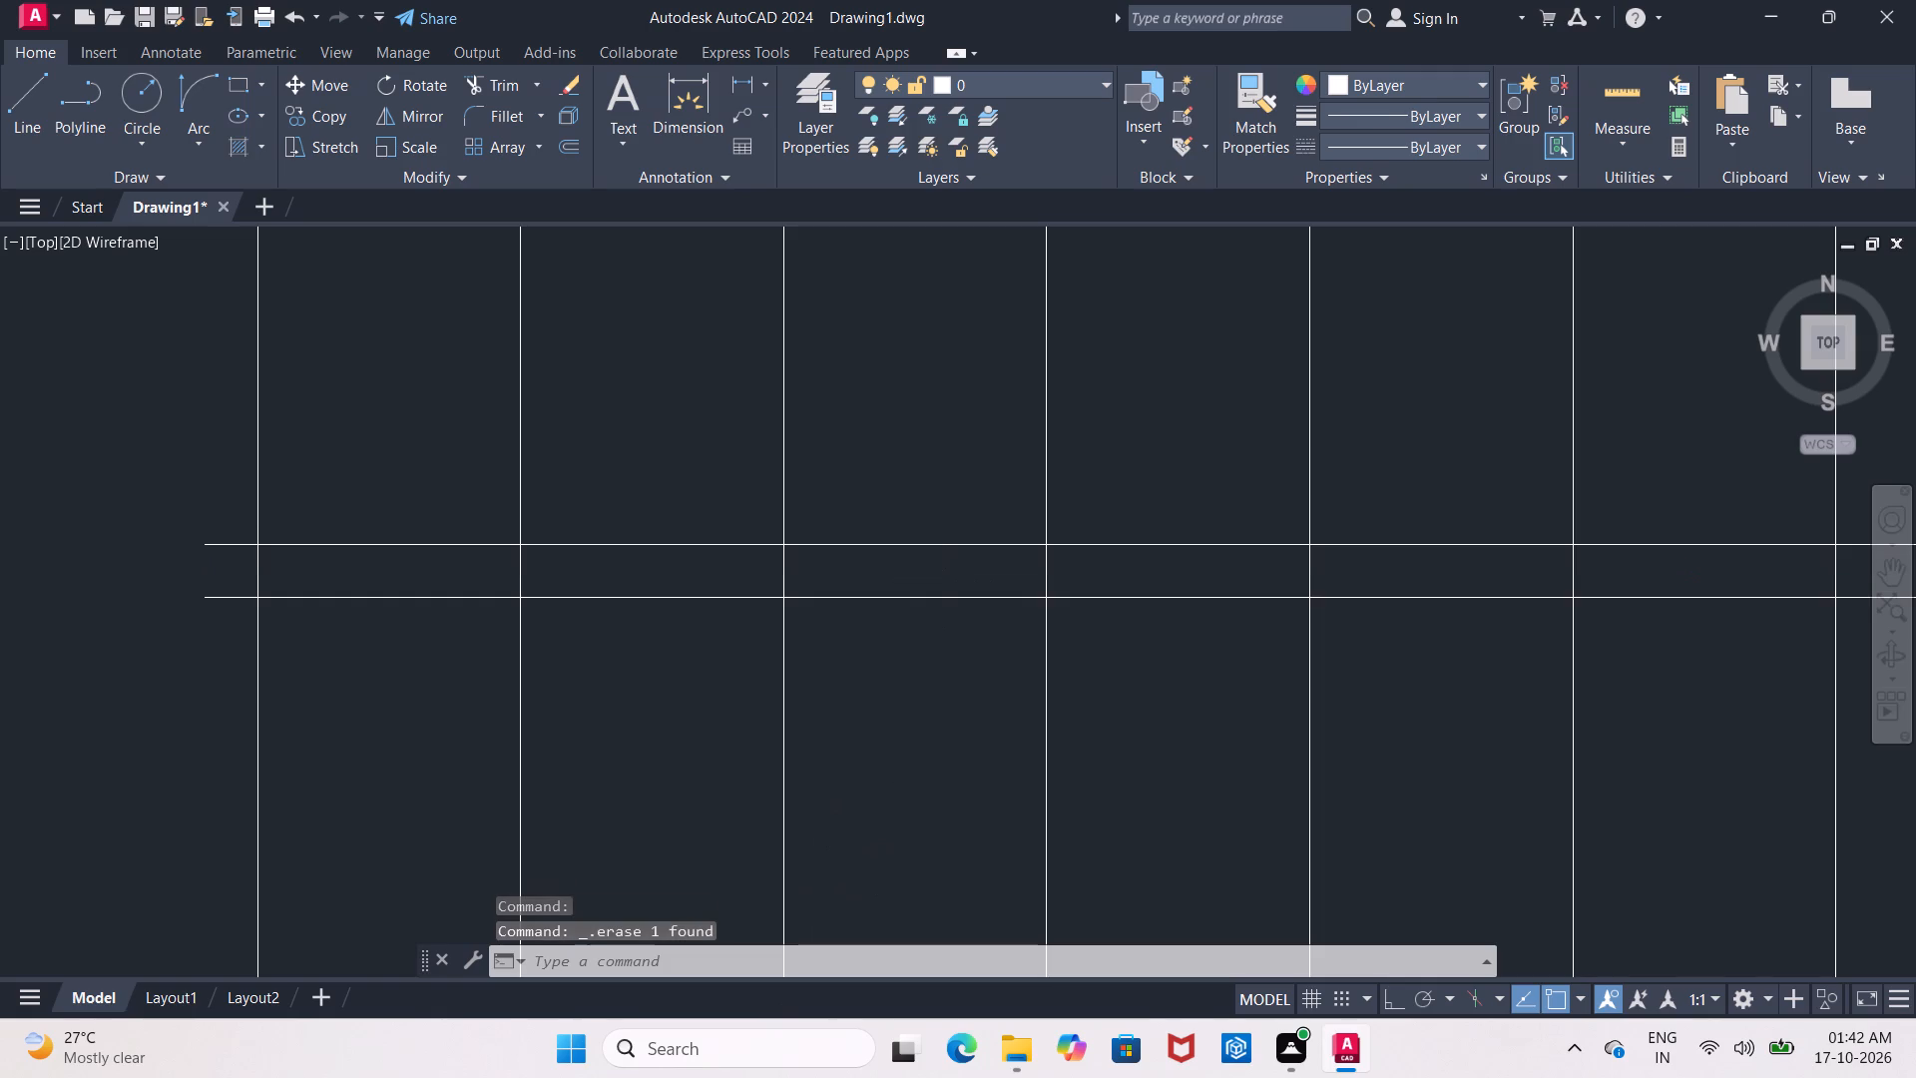
Trim both divider lines where they overhang west of the westernmost tread, using all objects as cutting edges.
type("tr")
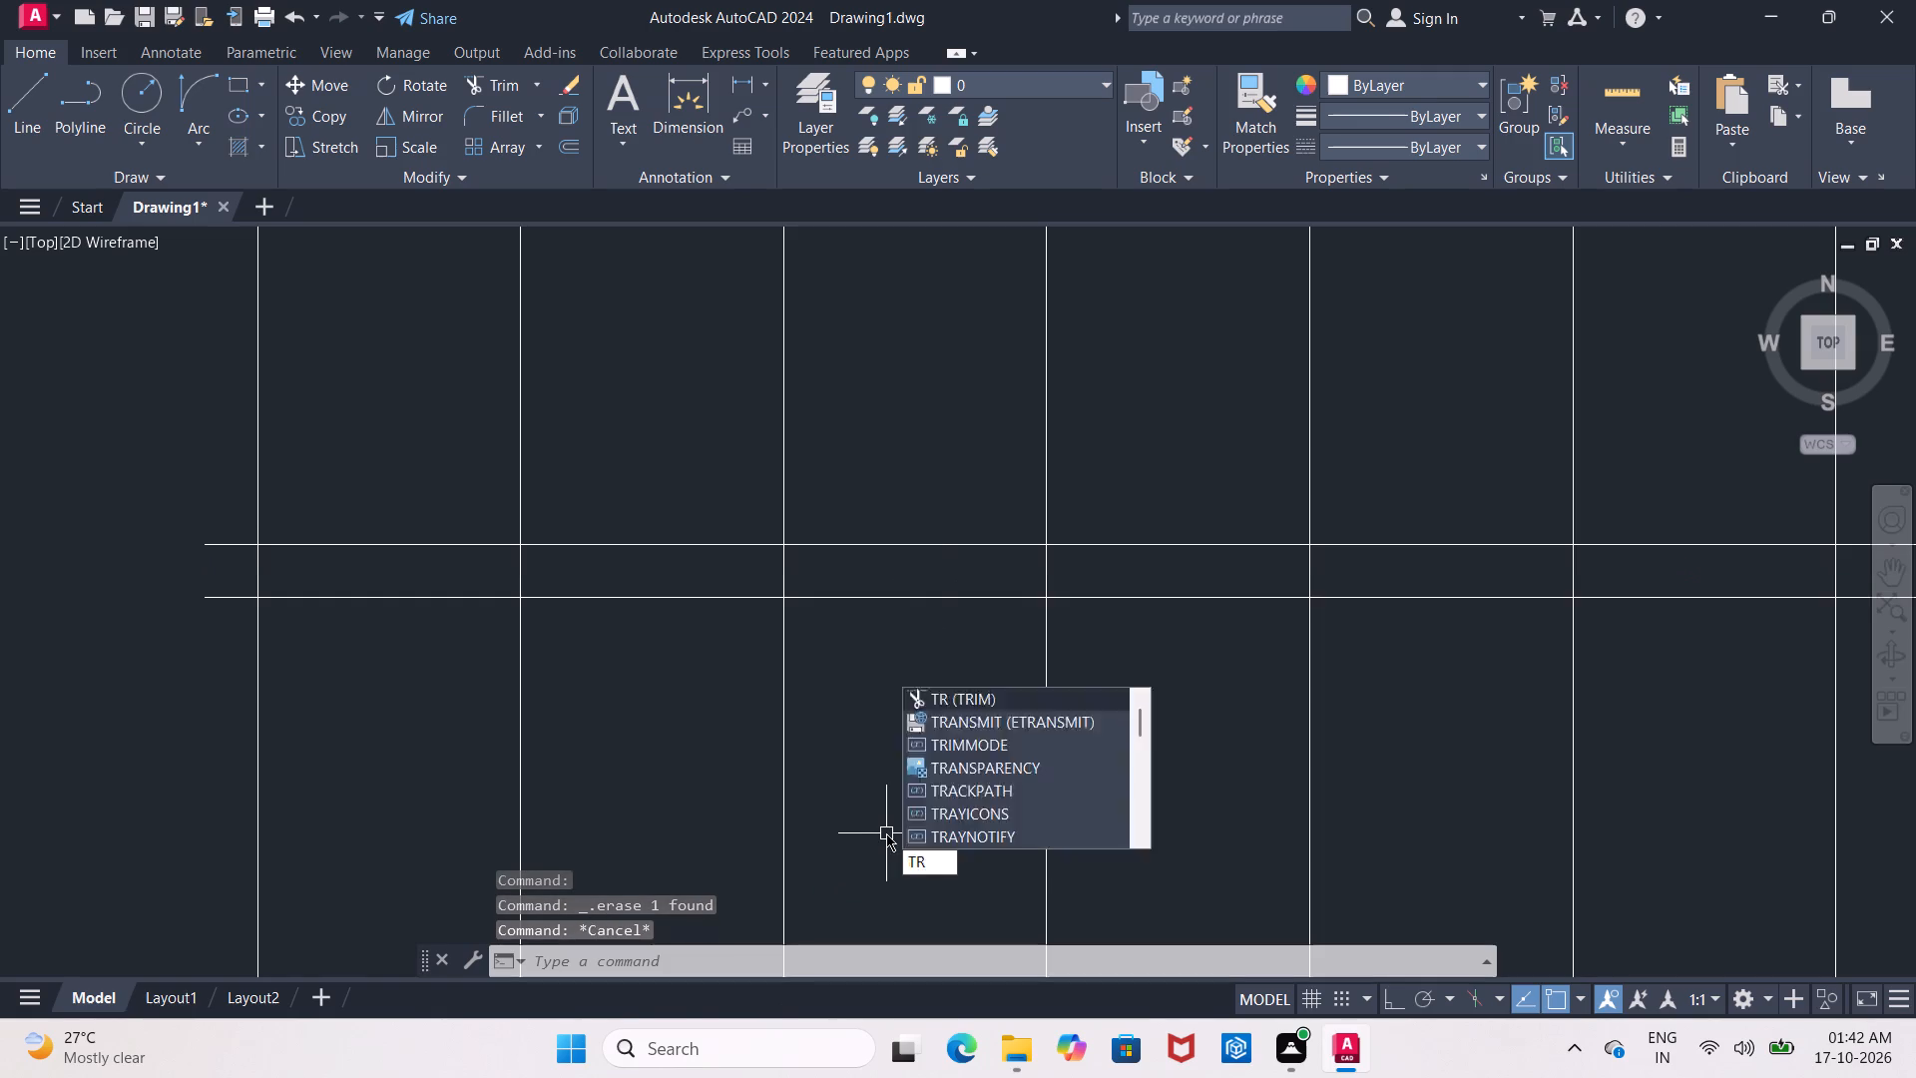
key("Return")
key("Return")
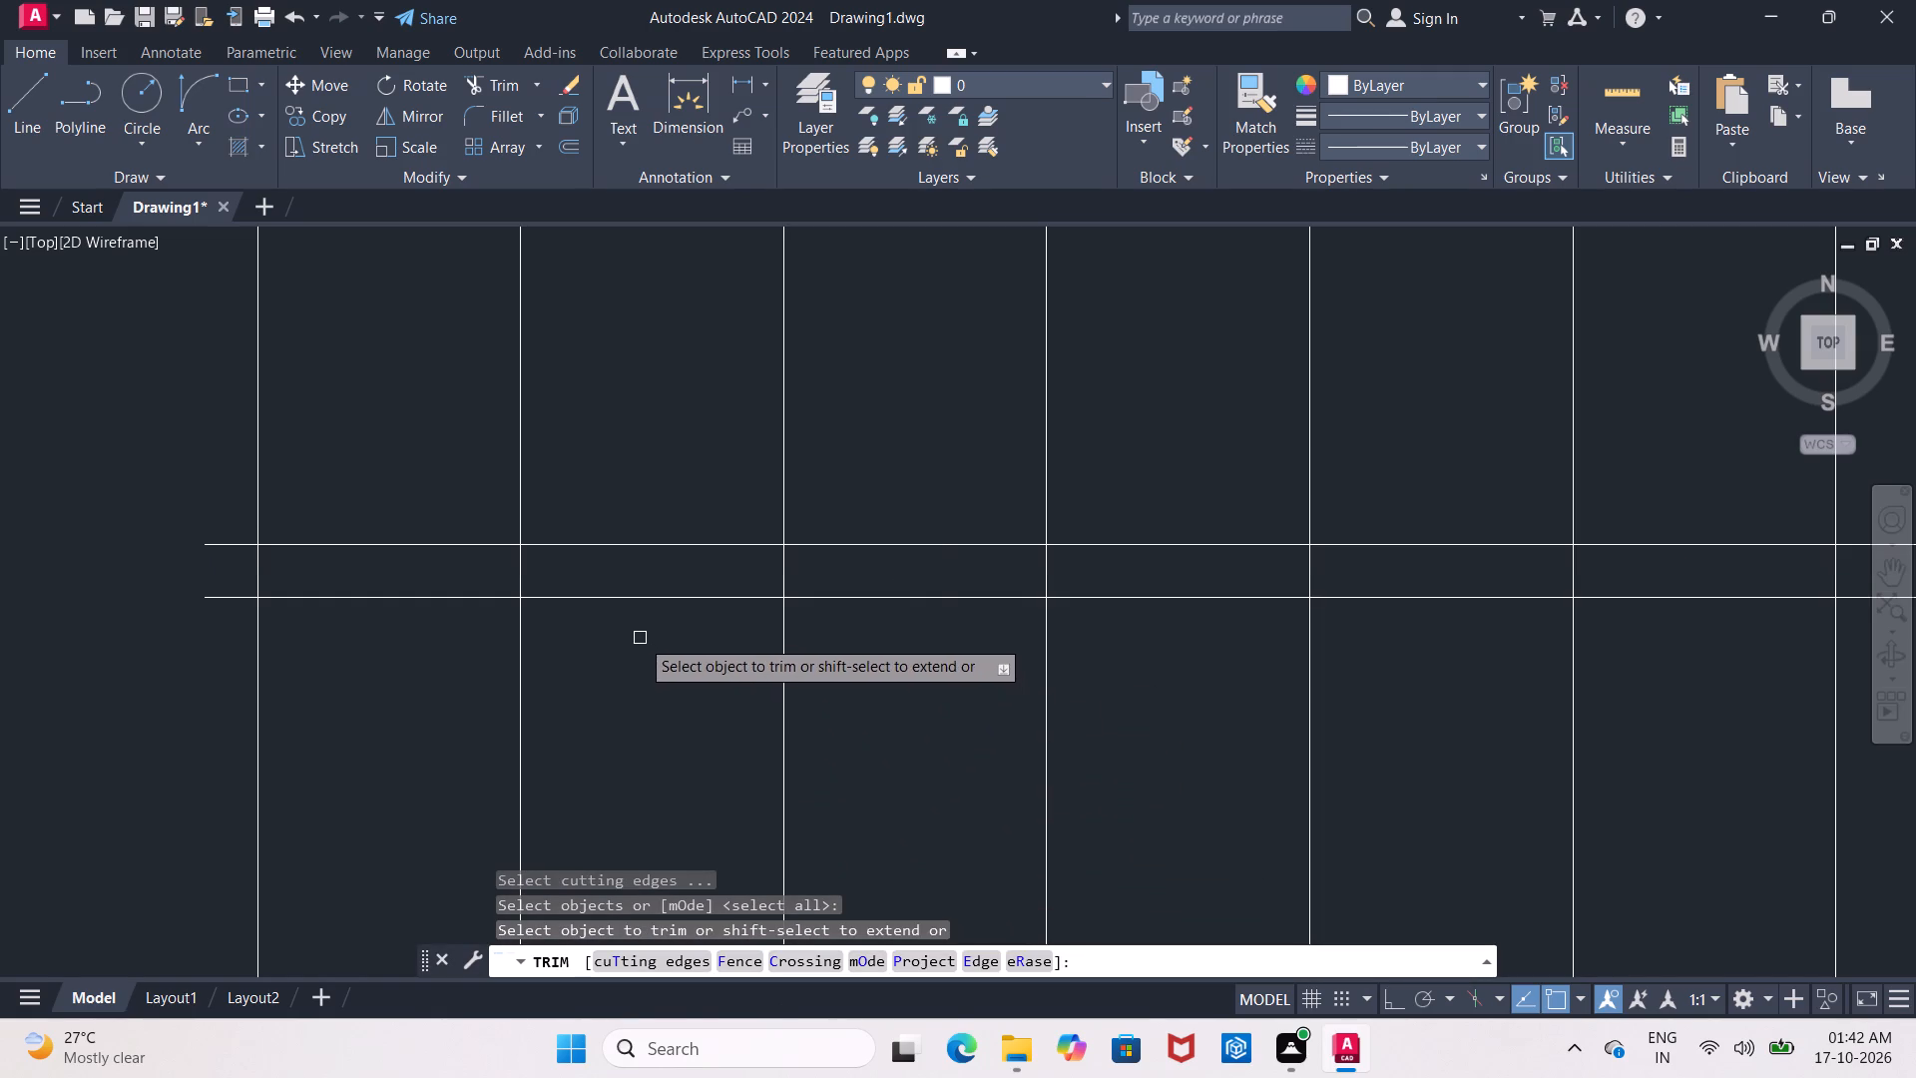
left_click(211, 545)
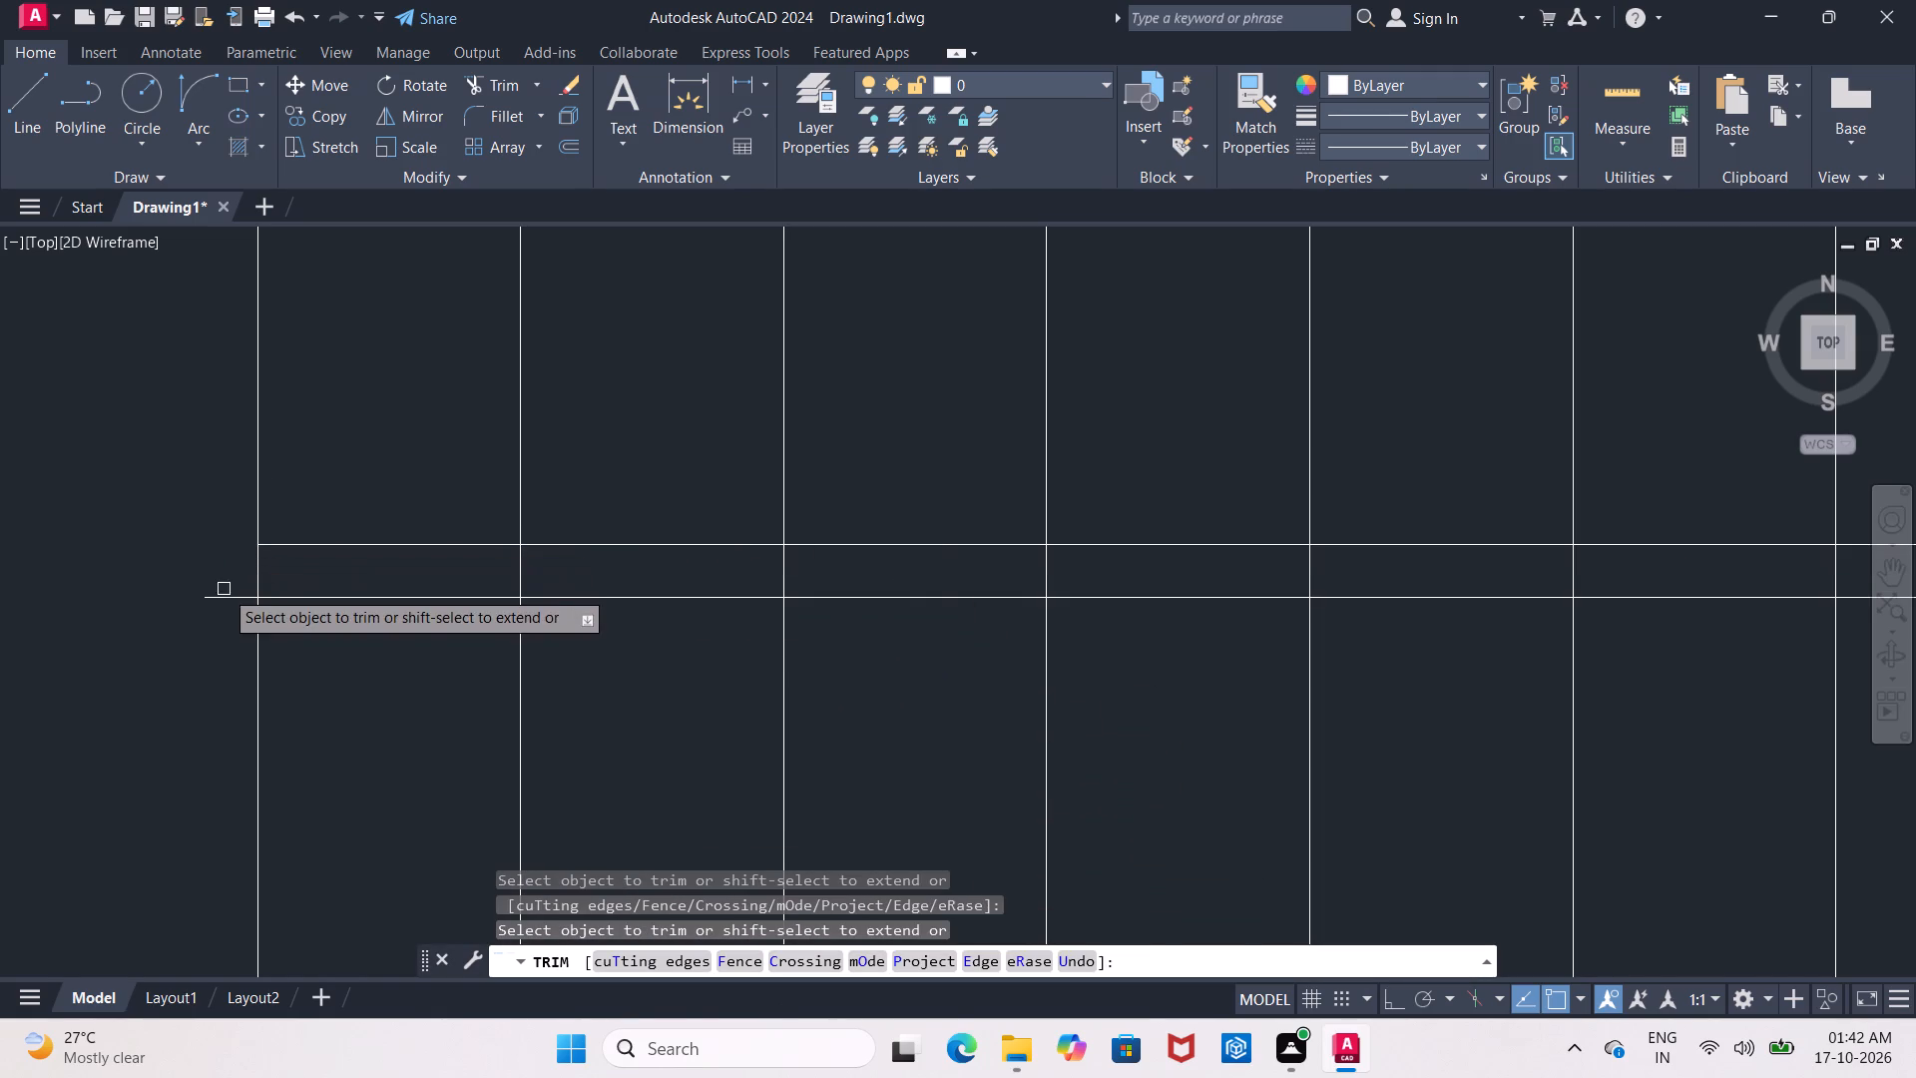
left_click(224, 591)
left_click(228, 596)
left_click(229, 604)
left_click(233, 597)
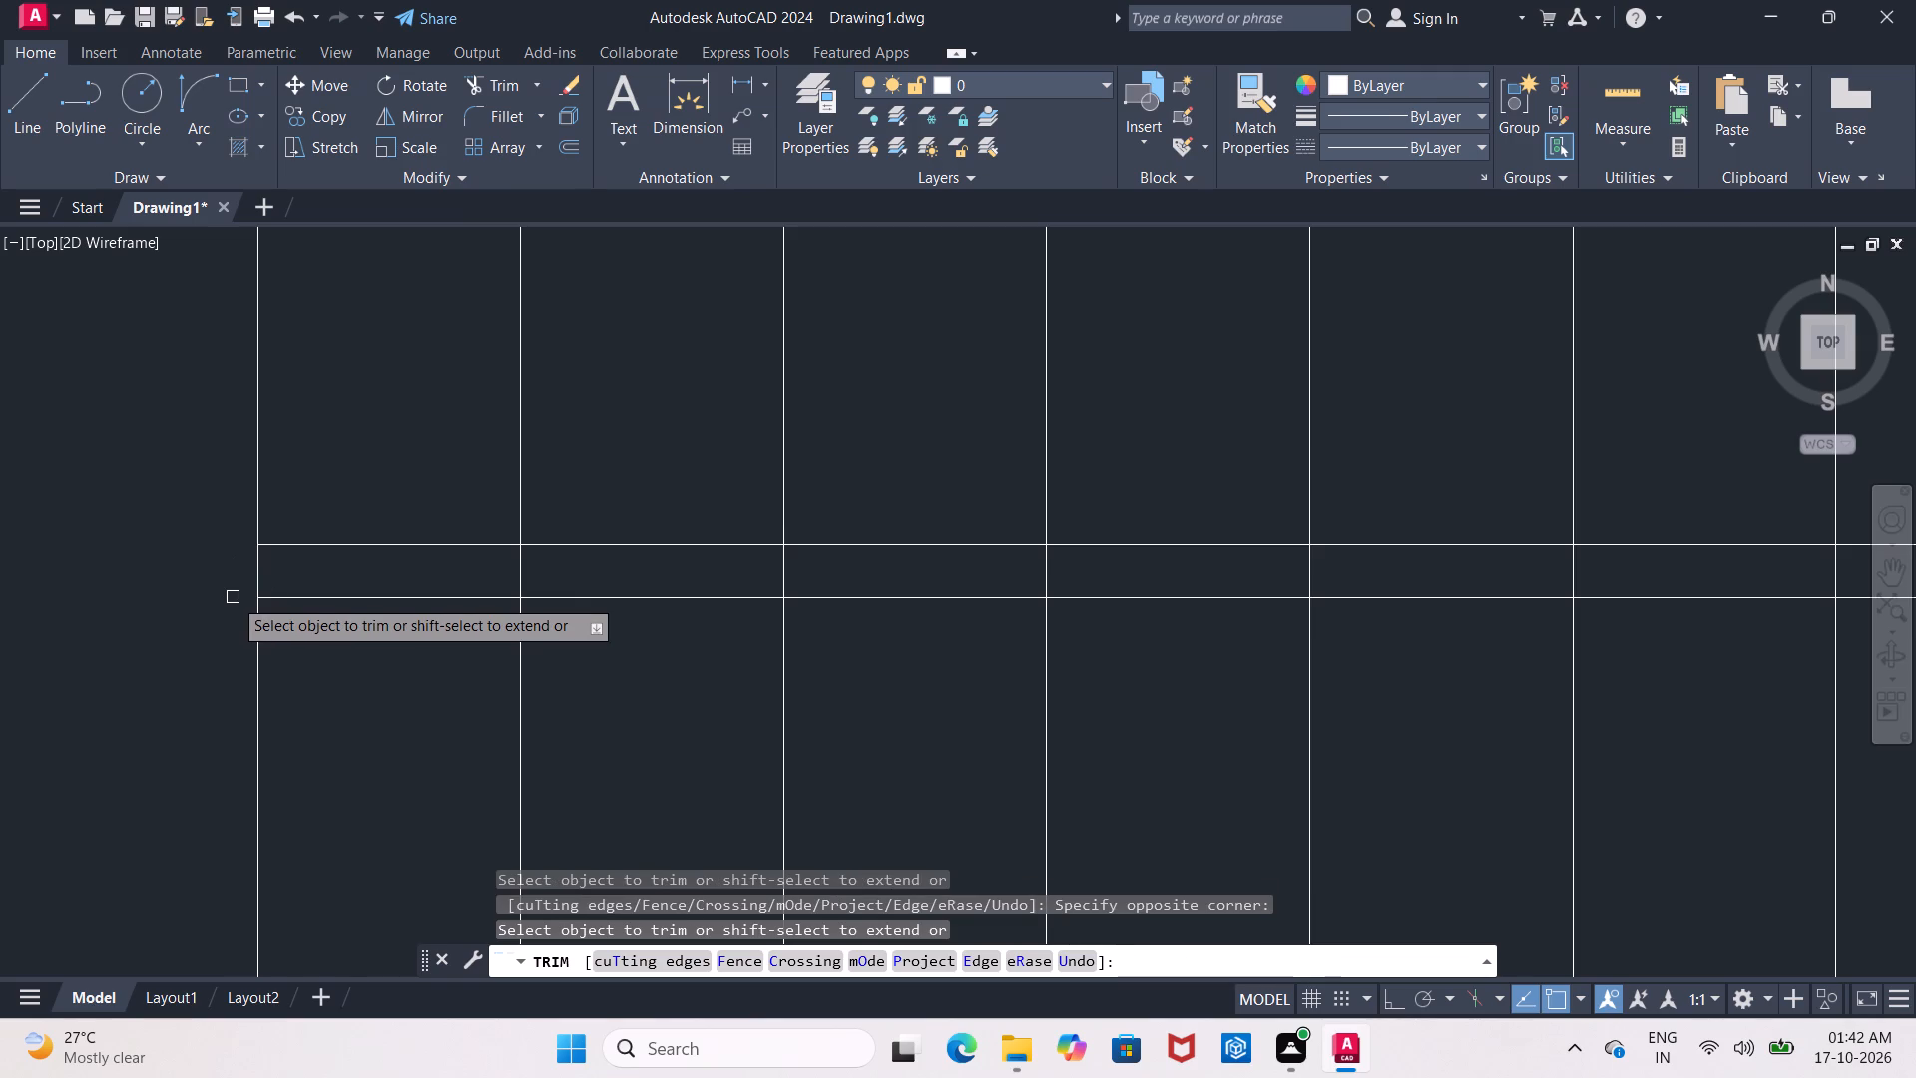
Trim the segments of the eight western tread lines that lie in the gap between the two divider lines.
left_click(255, 573)
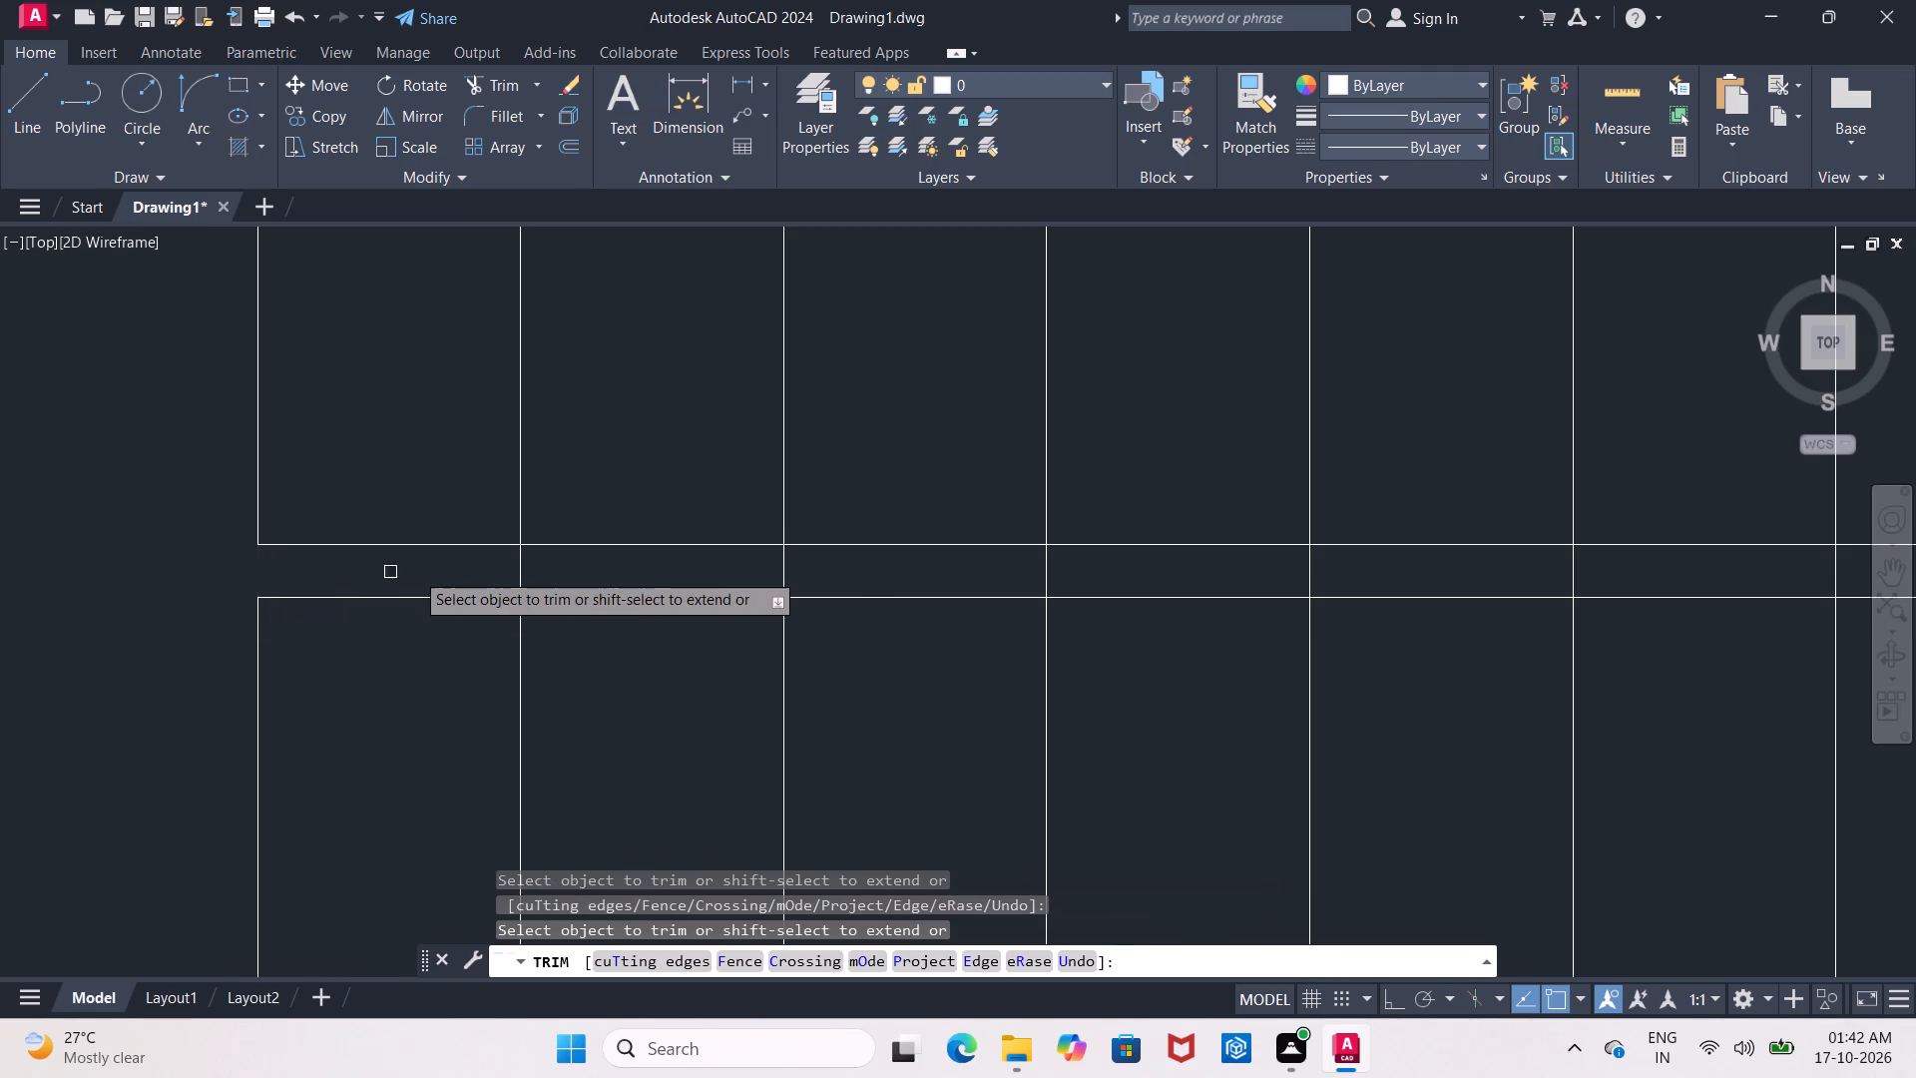
left_click(518, 575)
left_click(781, 573)
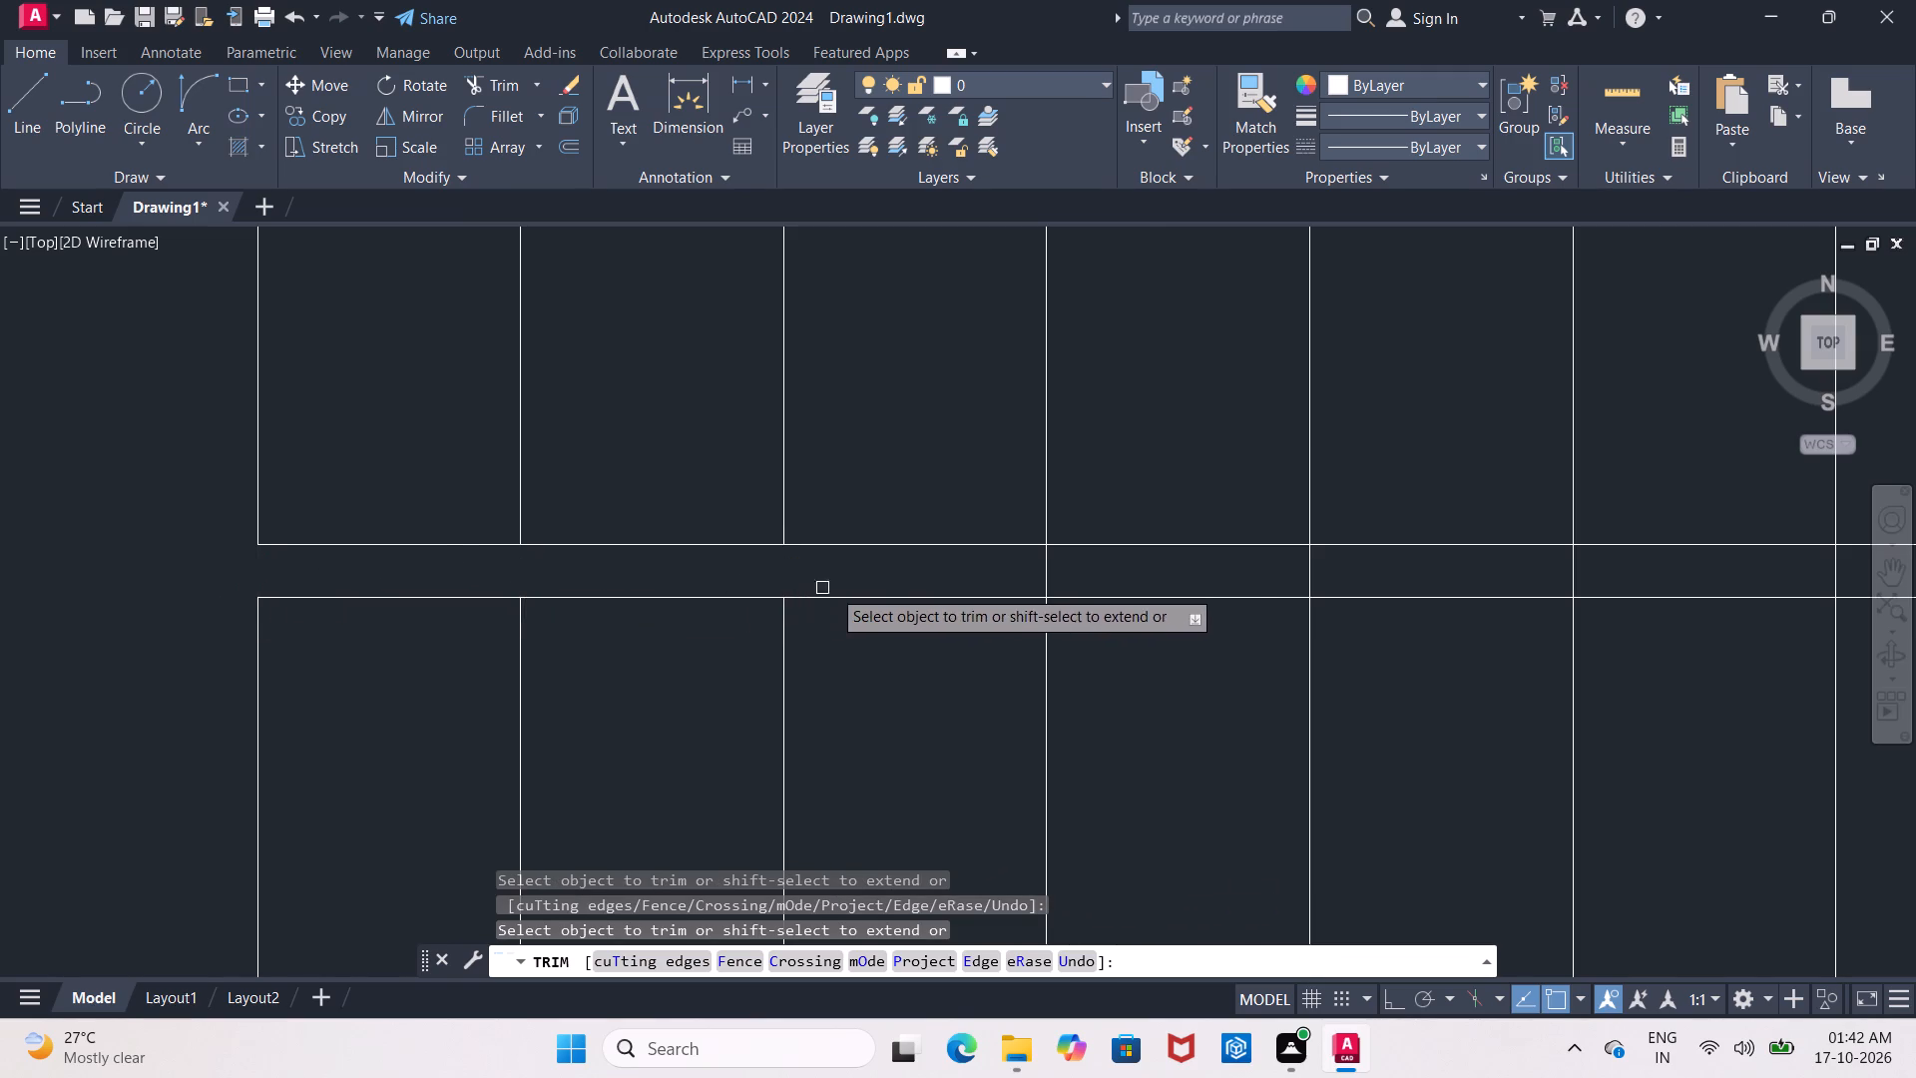
middle_click_drag(889, 588, 413, 588)
left_click(570, 570)
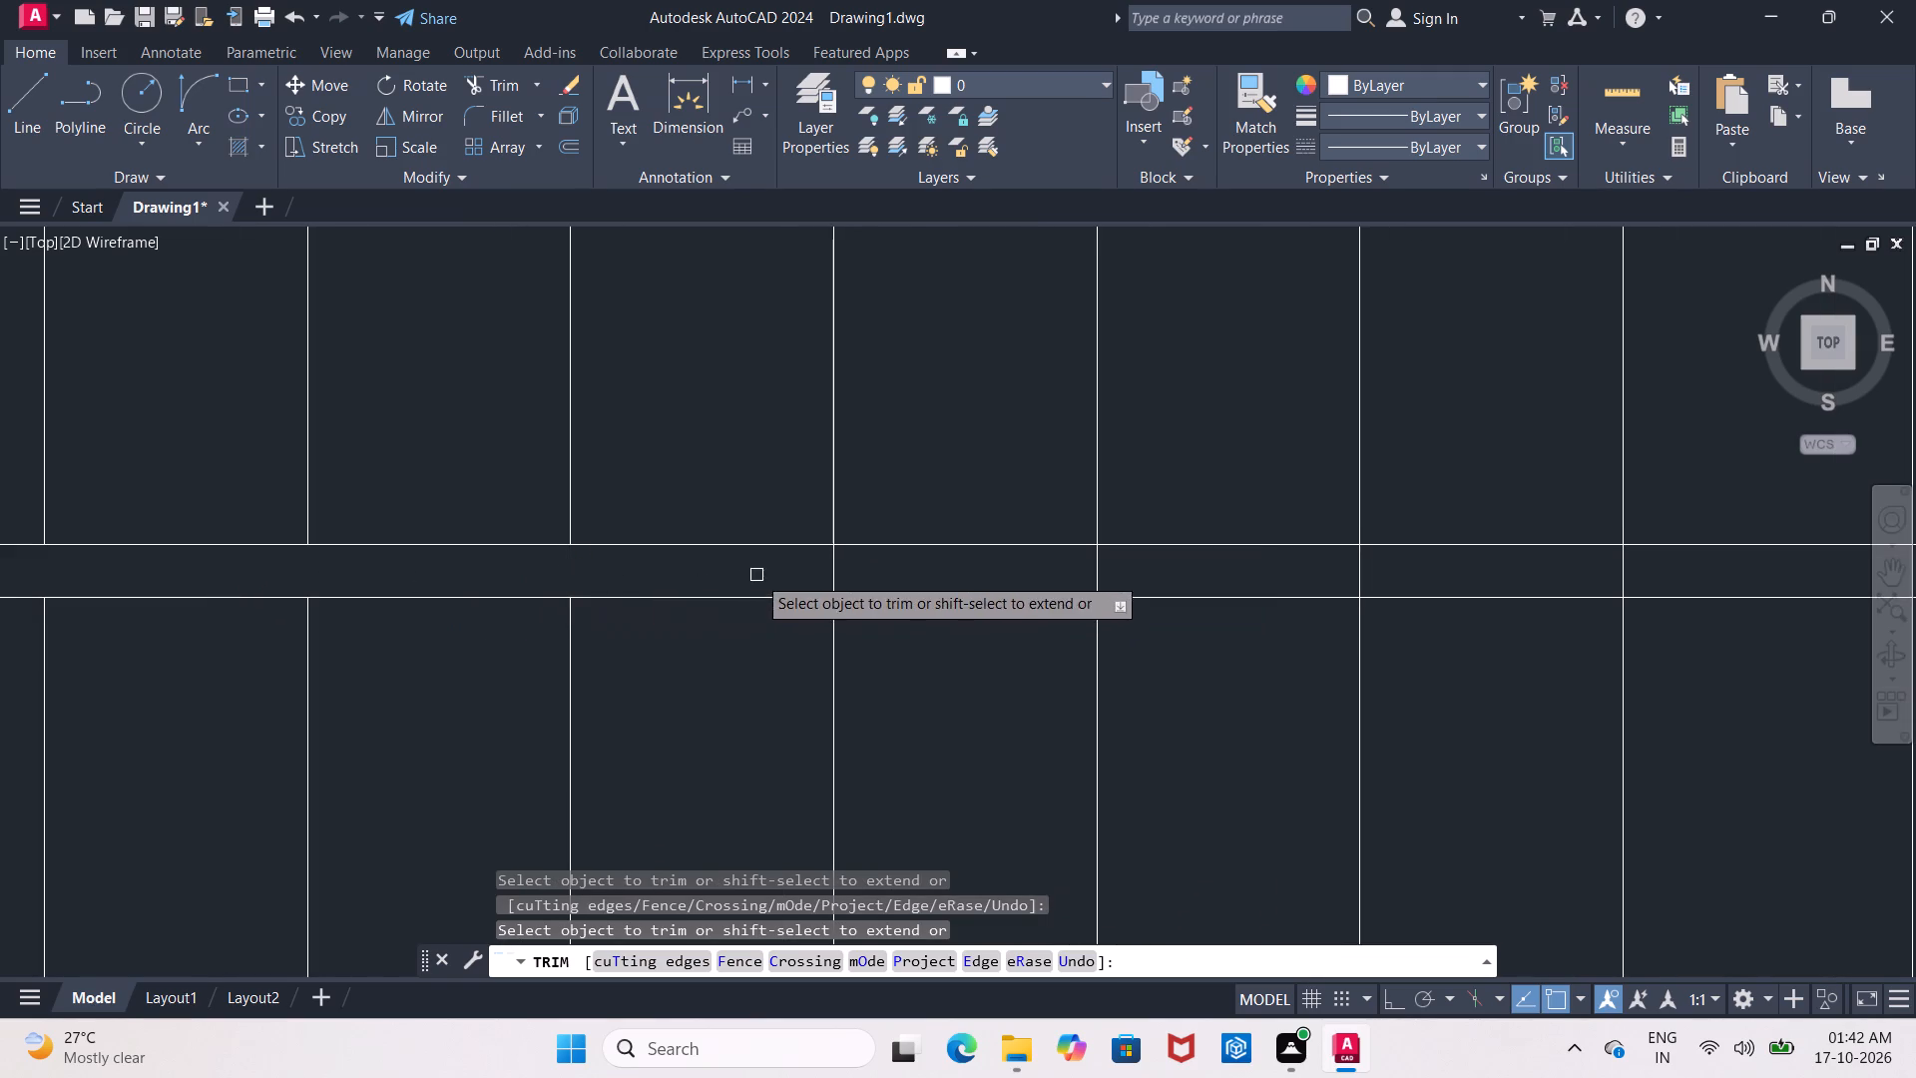
middle_click_drag(756, 575, 237, 577)
left_click(316, 575)
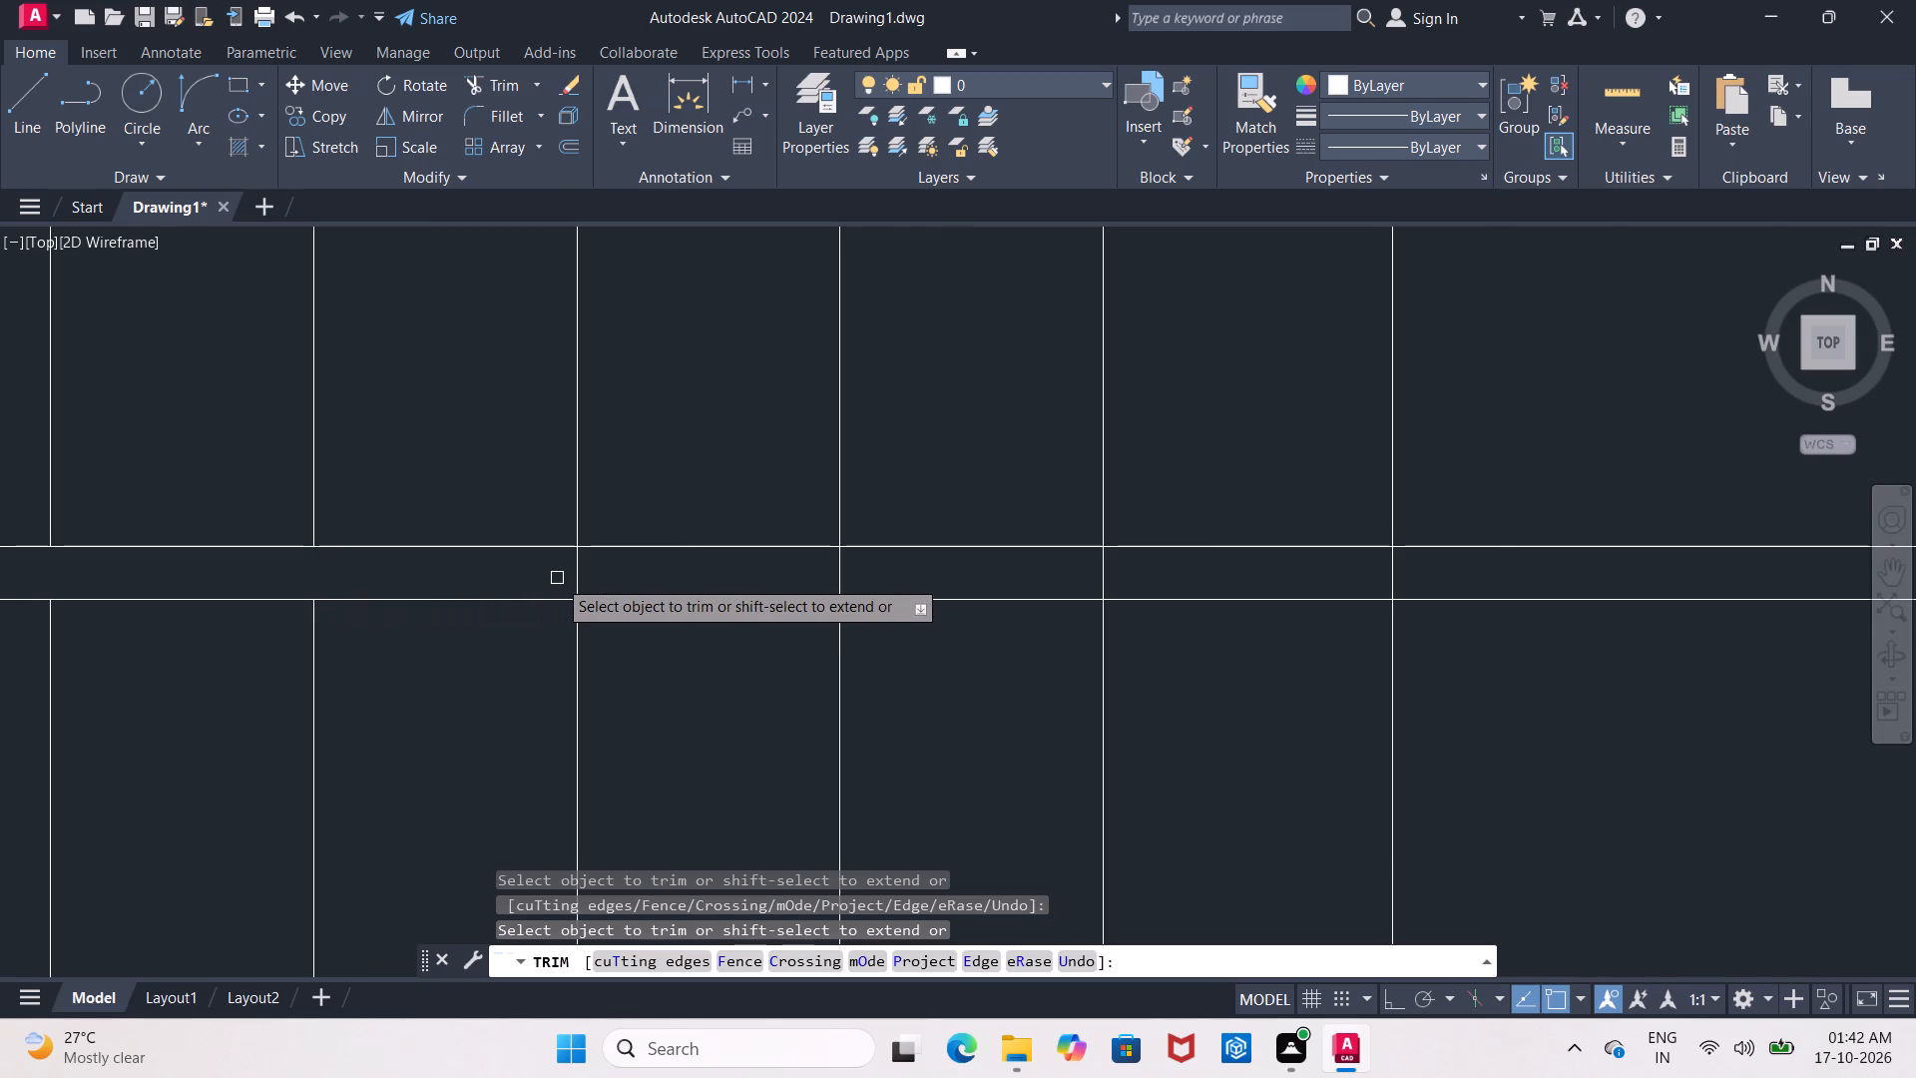
left_click(576, 577)
left_click(834, 572)
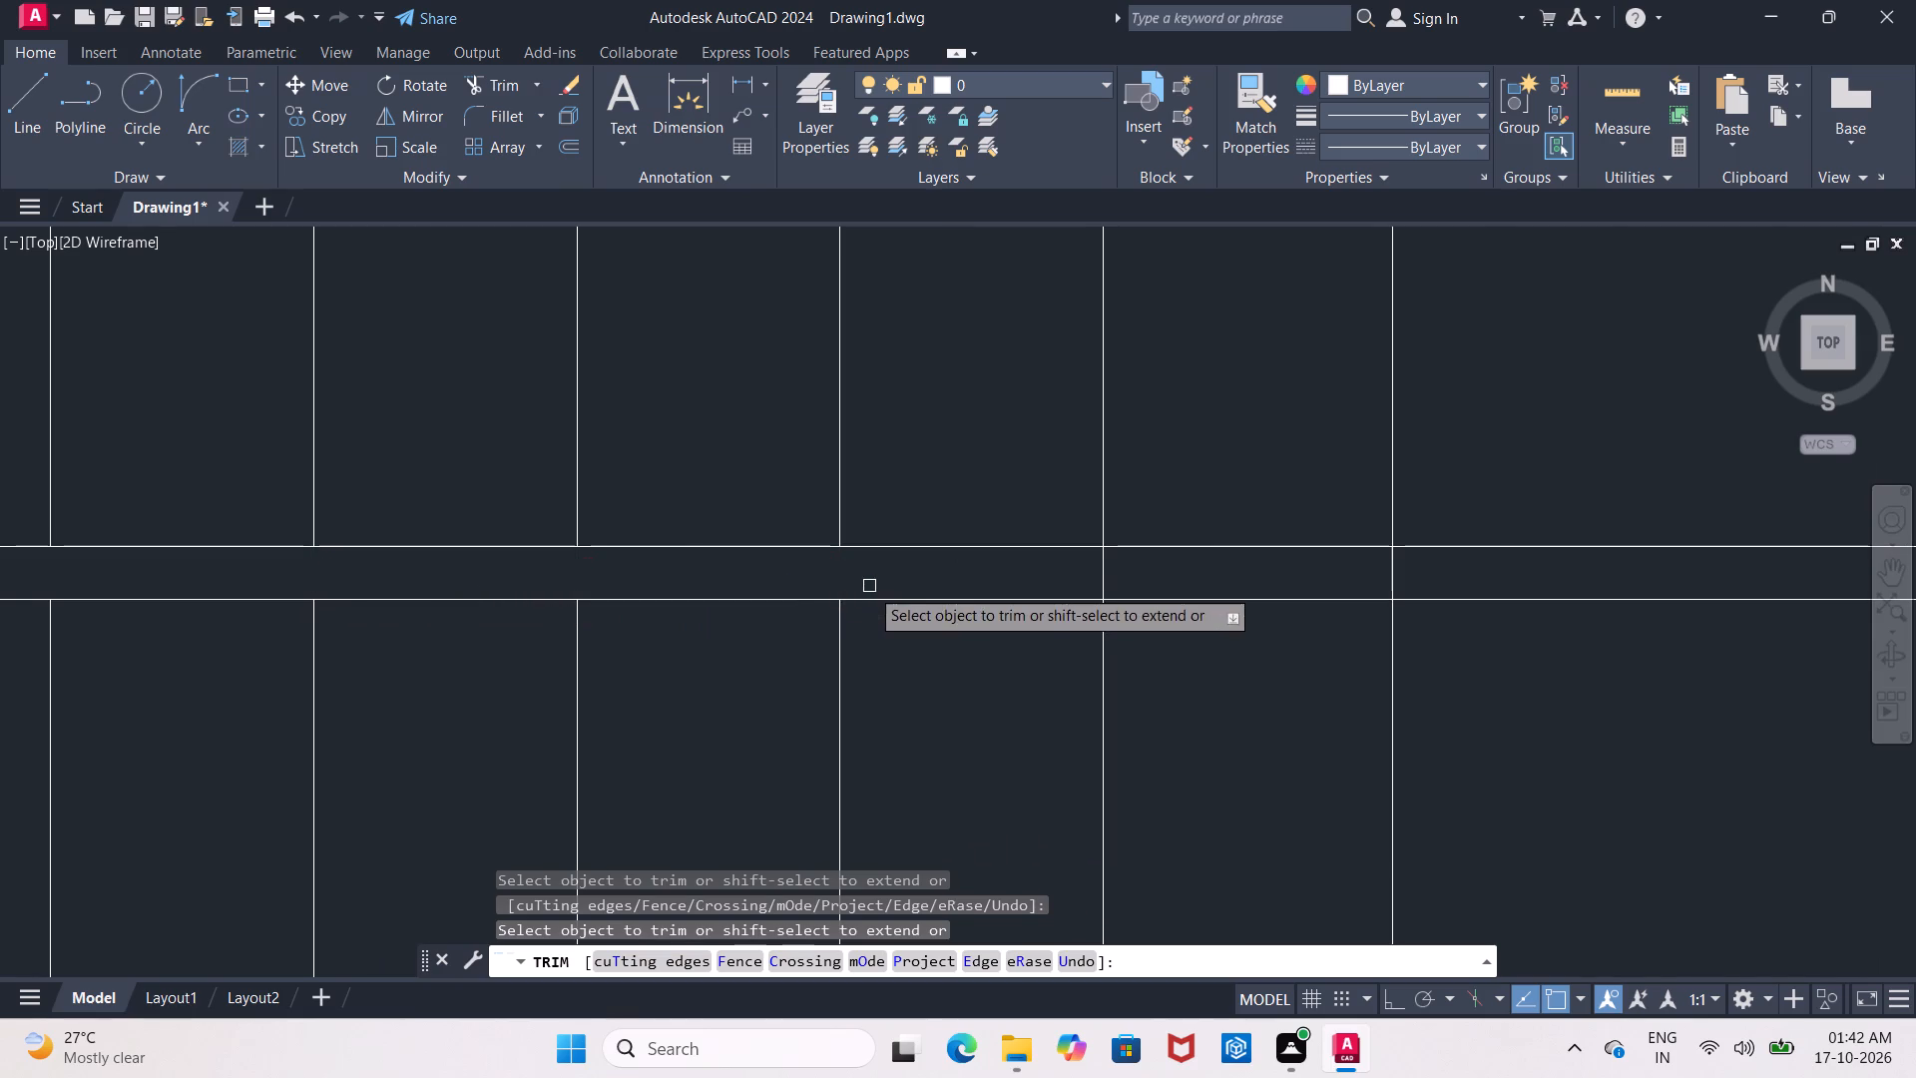
middle_click_drag(889, 591, 138, 589)
left_click(346, 574)
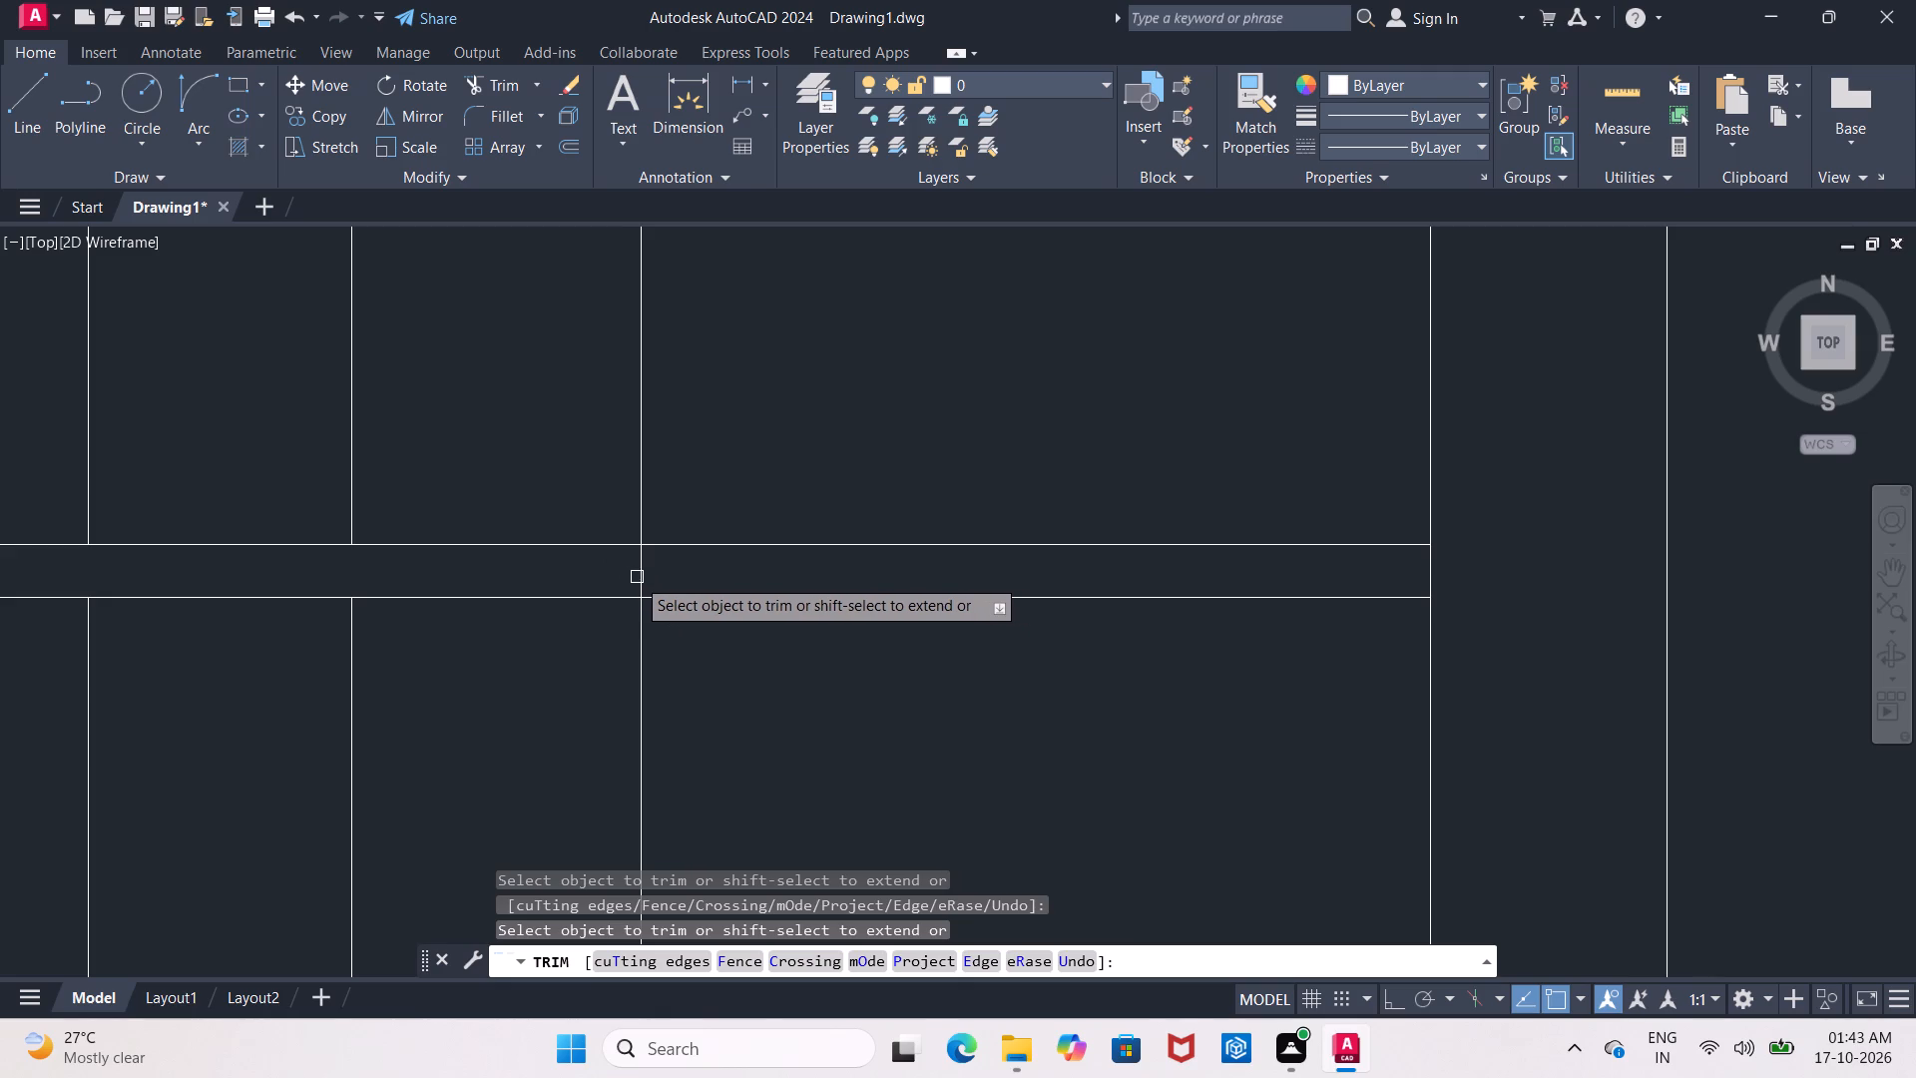
Trim both divider lines east of the easternmost tread, along with that tread's segment in the gap between them.
left_click_drag(725, 472, 772, 747)
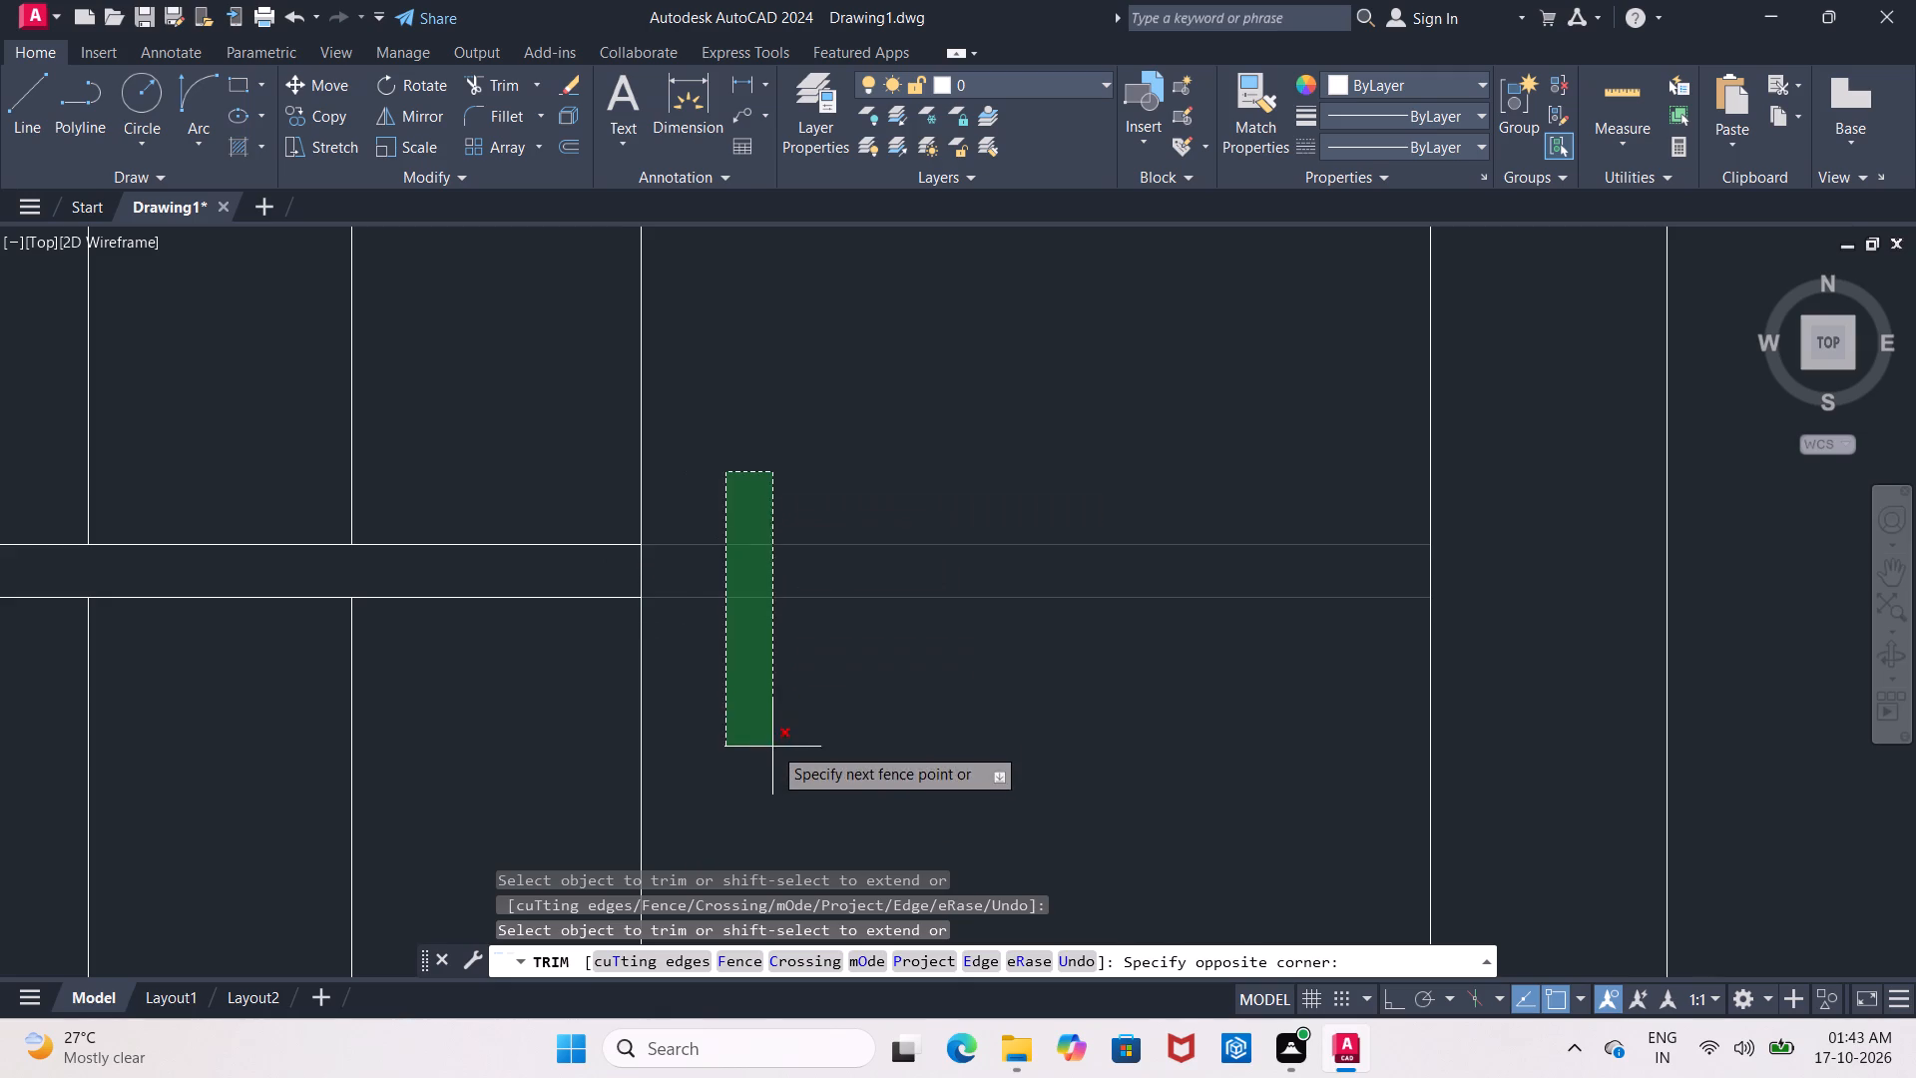
left_click(741, 740)
left_click(642, 585)
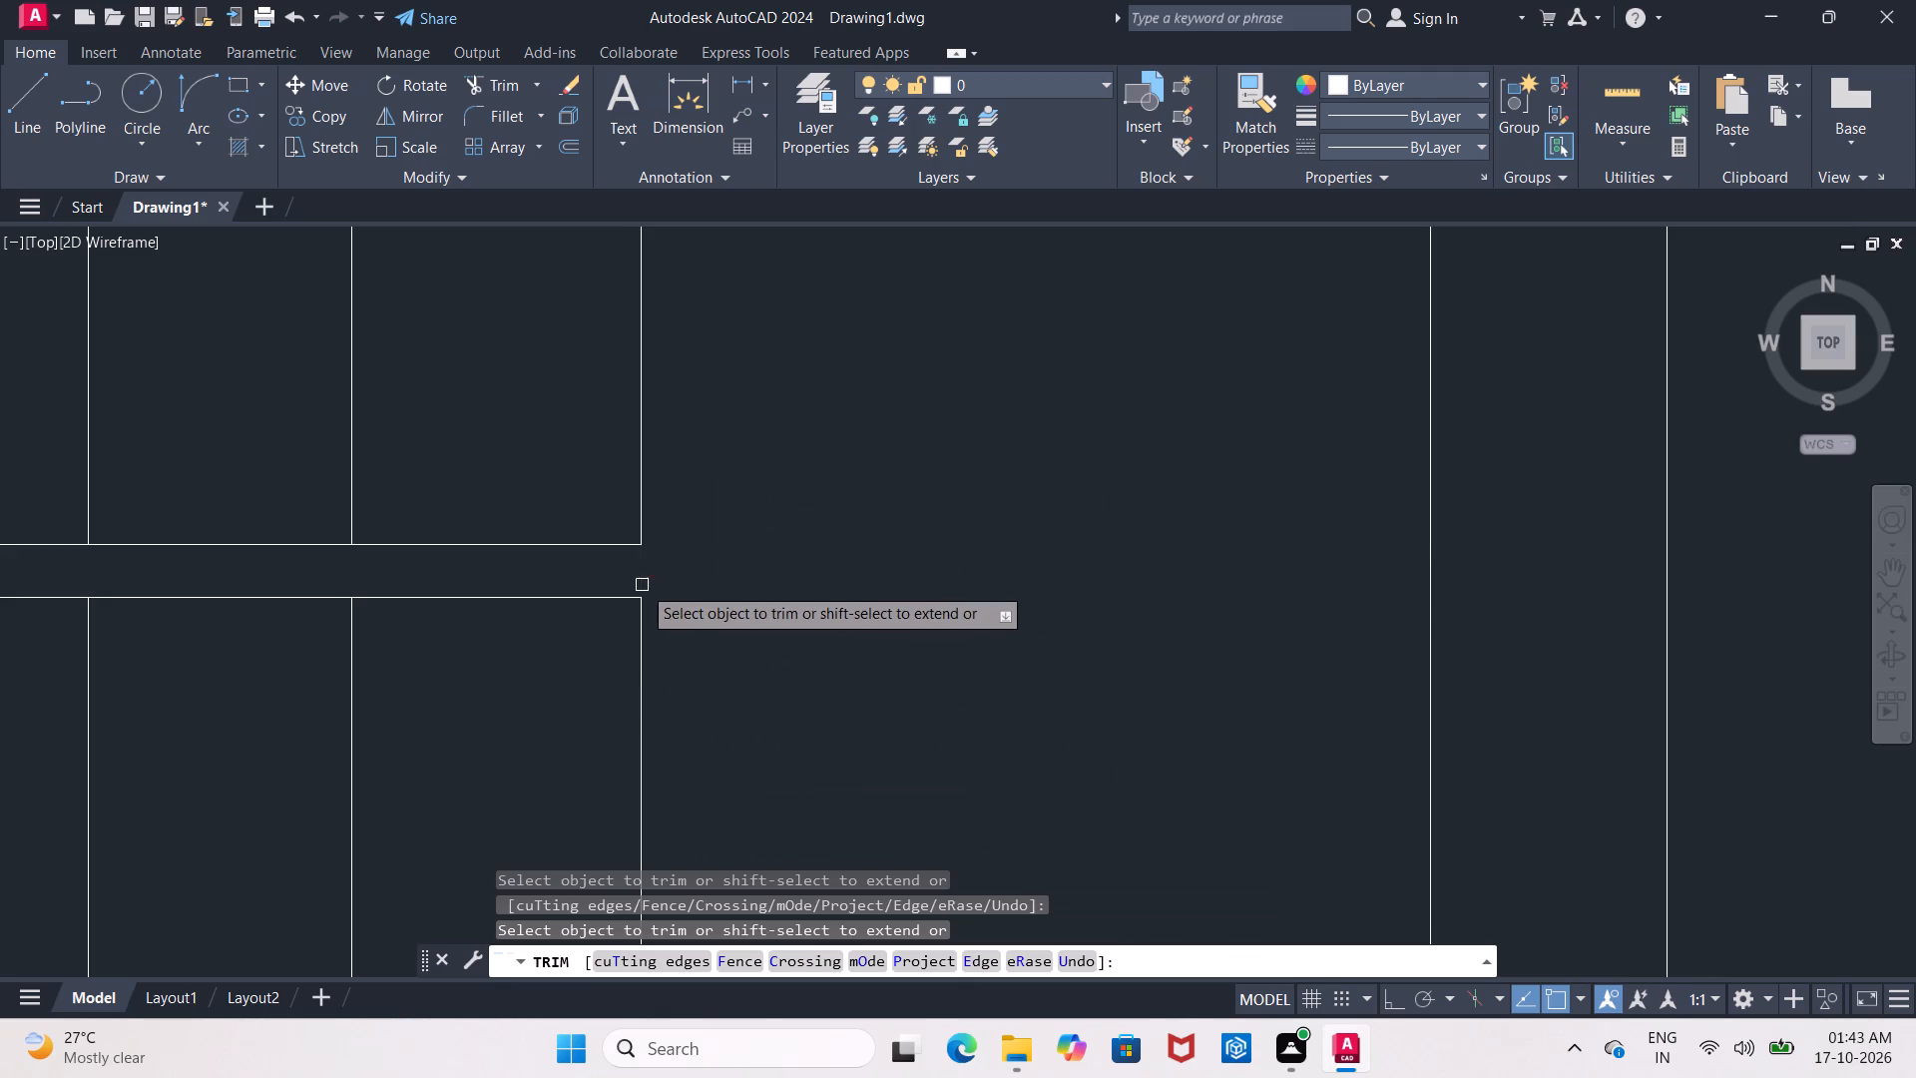
middle_click_drag(813, 606, 880, 613)
key("Escape")
Match the properties of the dashed line at the kitchen opening onto all nine tread lines of the staircase's south flight.
scroll(883, 616, "down", 3)
middle_click_drag(886, 618, 919, 557)
scroll(875, 573, "down", 1)
middle_click_drag(877, 576, 1004, 725)
scroll(1009, 729, "down", 2)
middle_click_drag(952, 387, 958, 500)
scroll(957, 482, "down", 1)
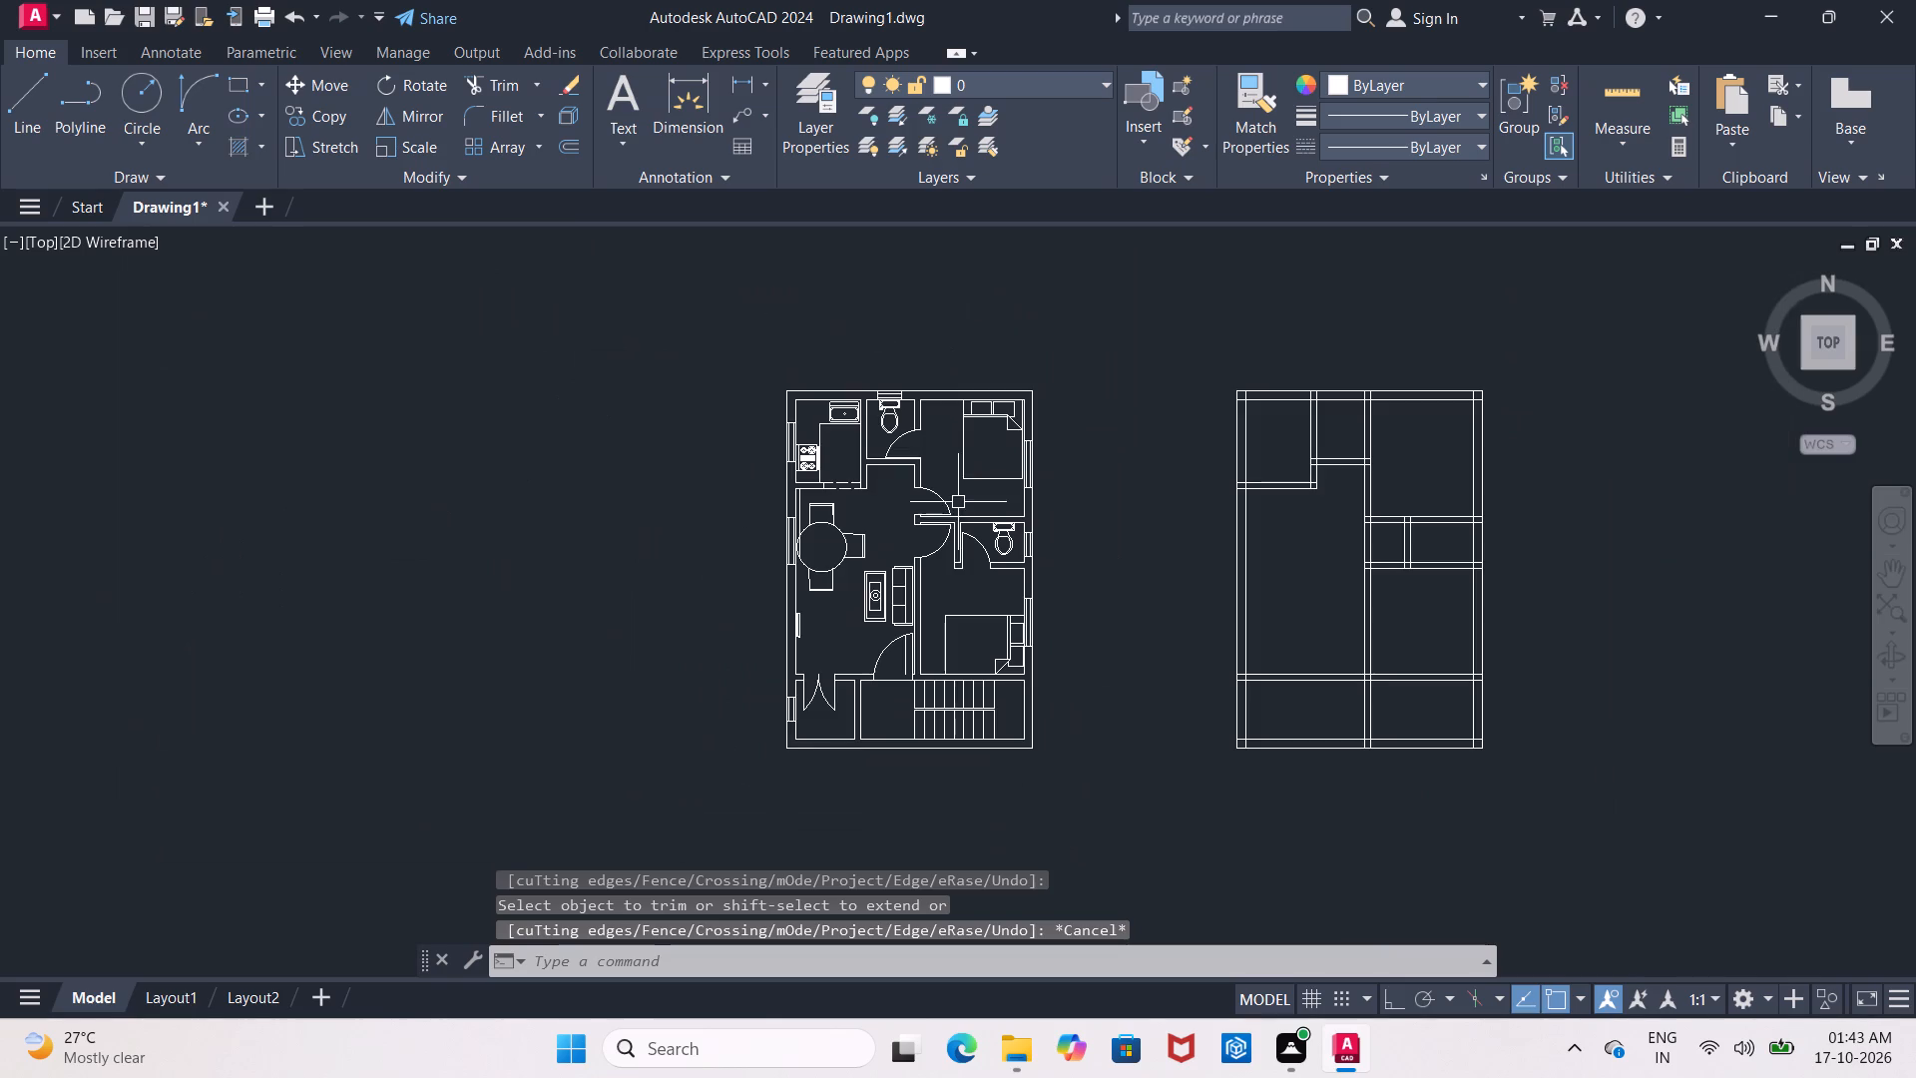
left_click(1255, 80)
scroll(756, 470, "up", 2)
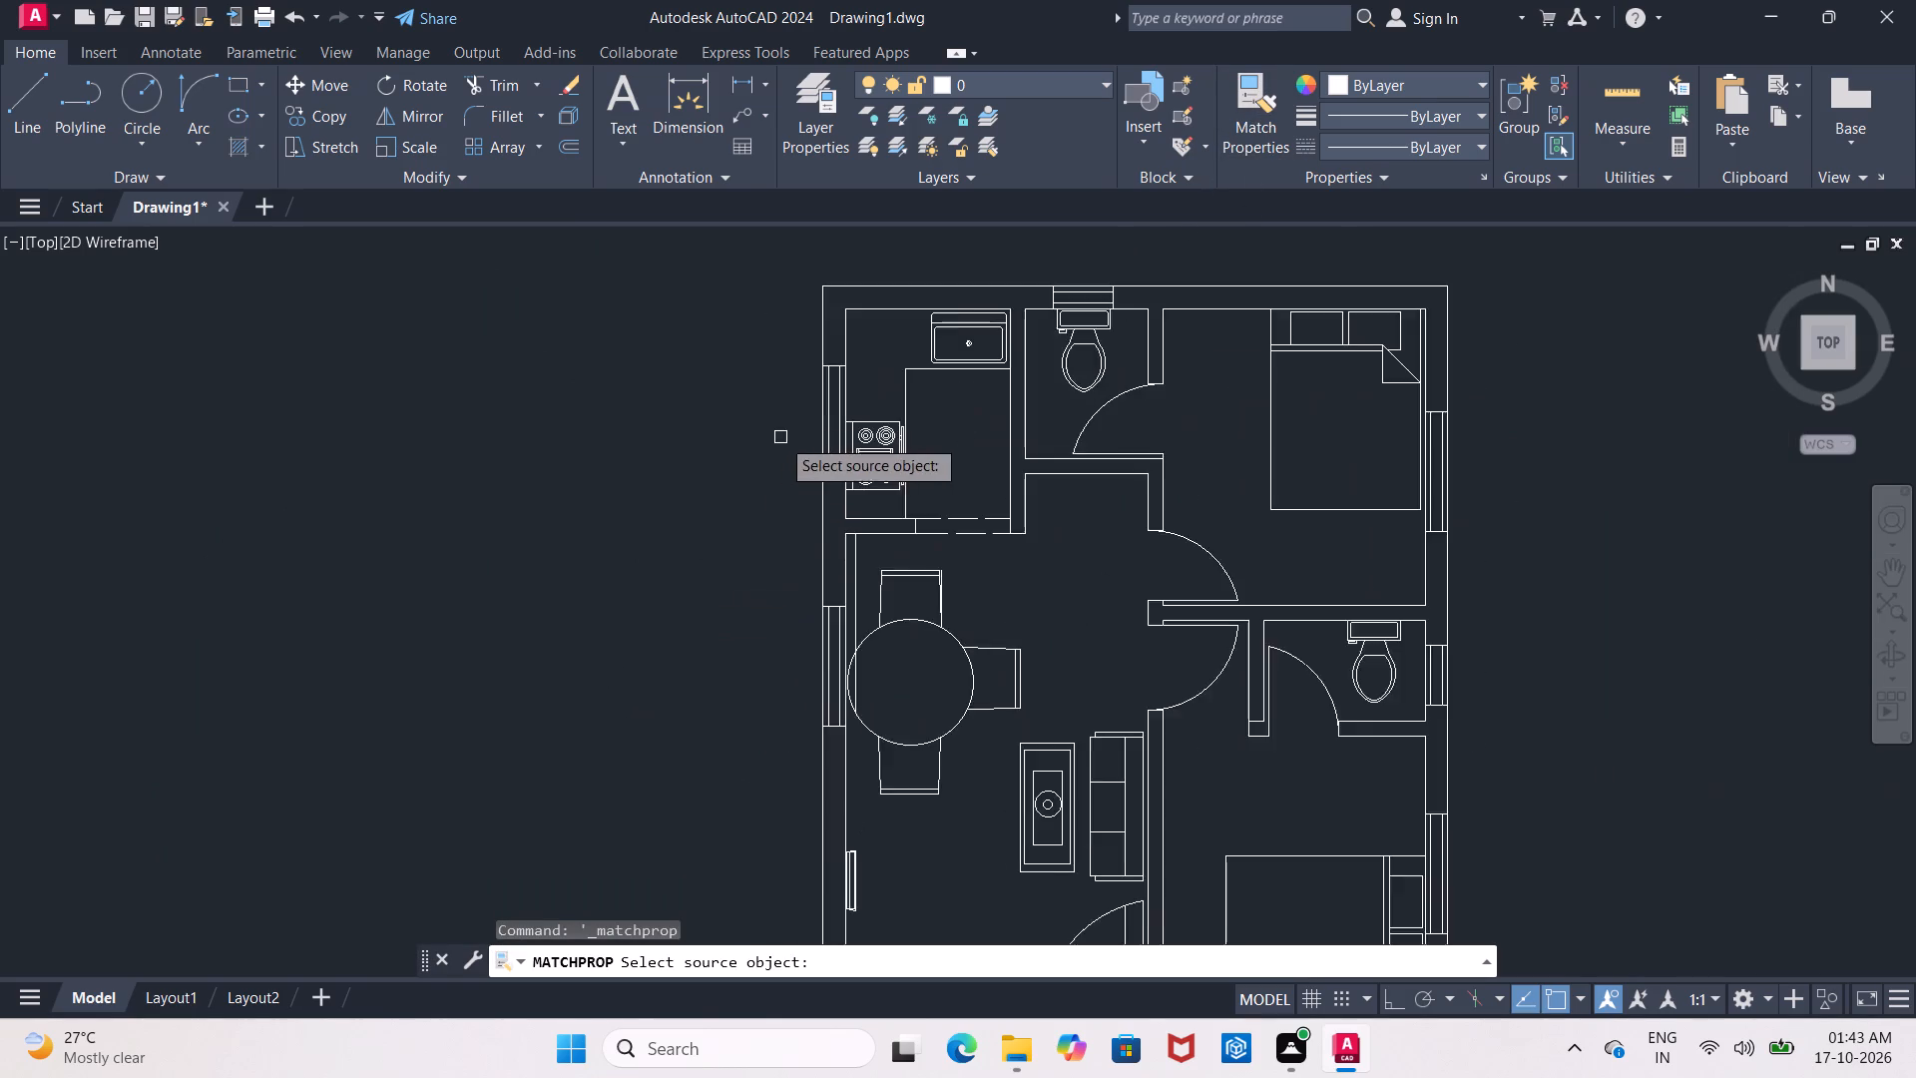
scroll(780, 437, "up", 1)
left_click(1058, 569)
middle_click_drag(1191, 678, 914, 541)
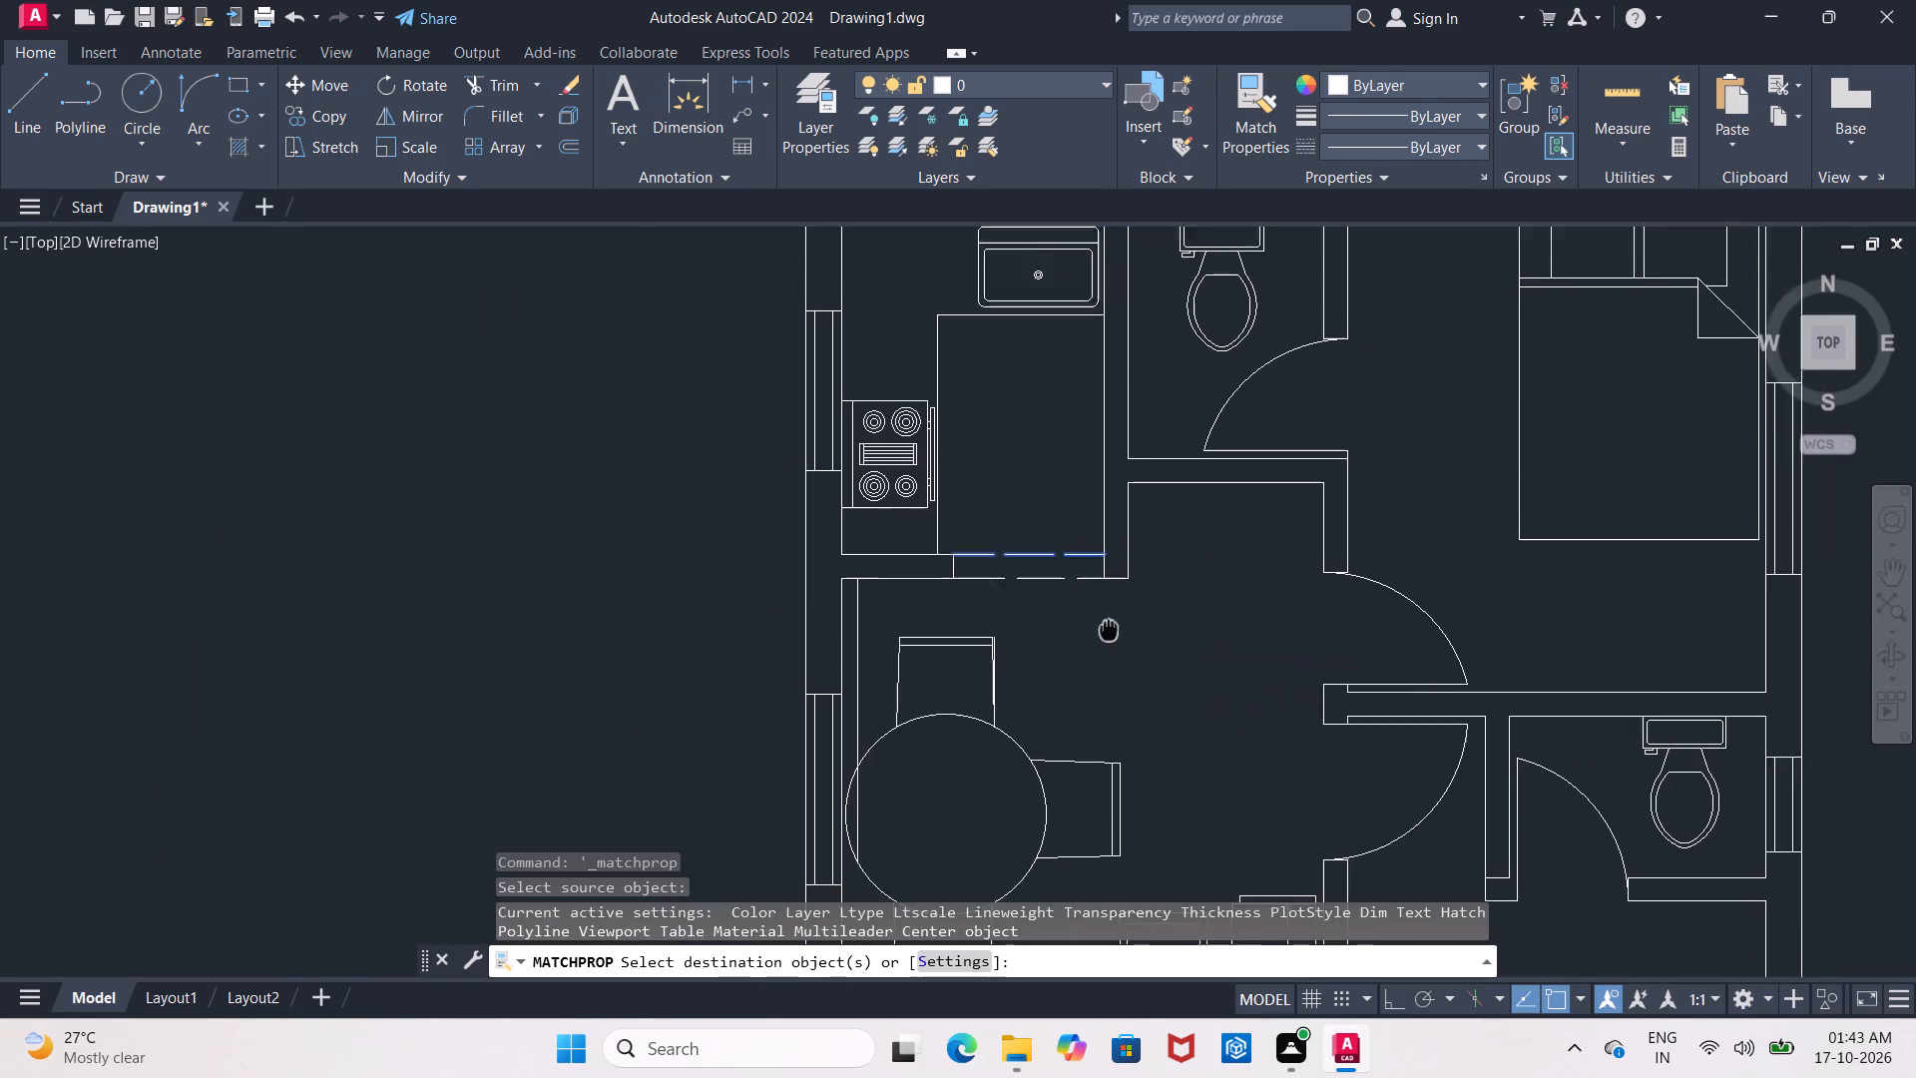
middle_click_drag(914, 541, 337, 282)
scroll(394, 297, "down", 3)
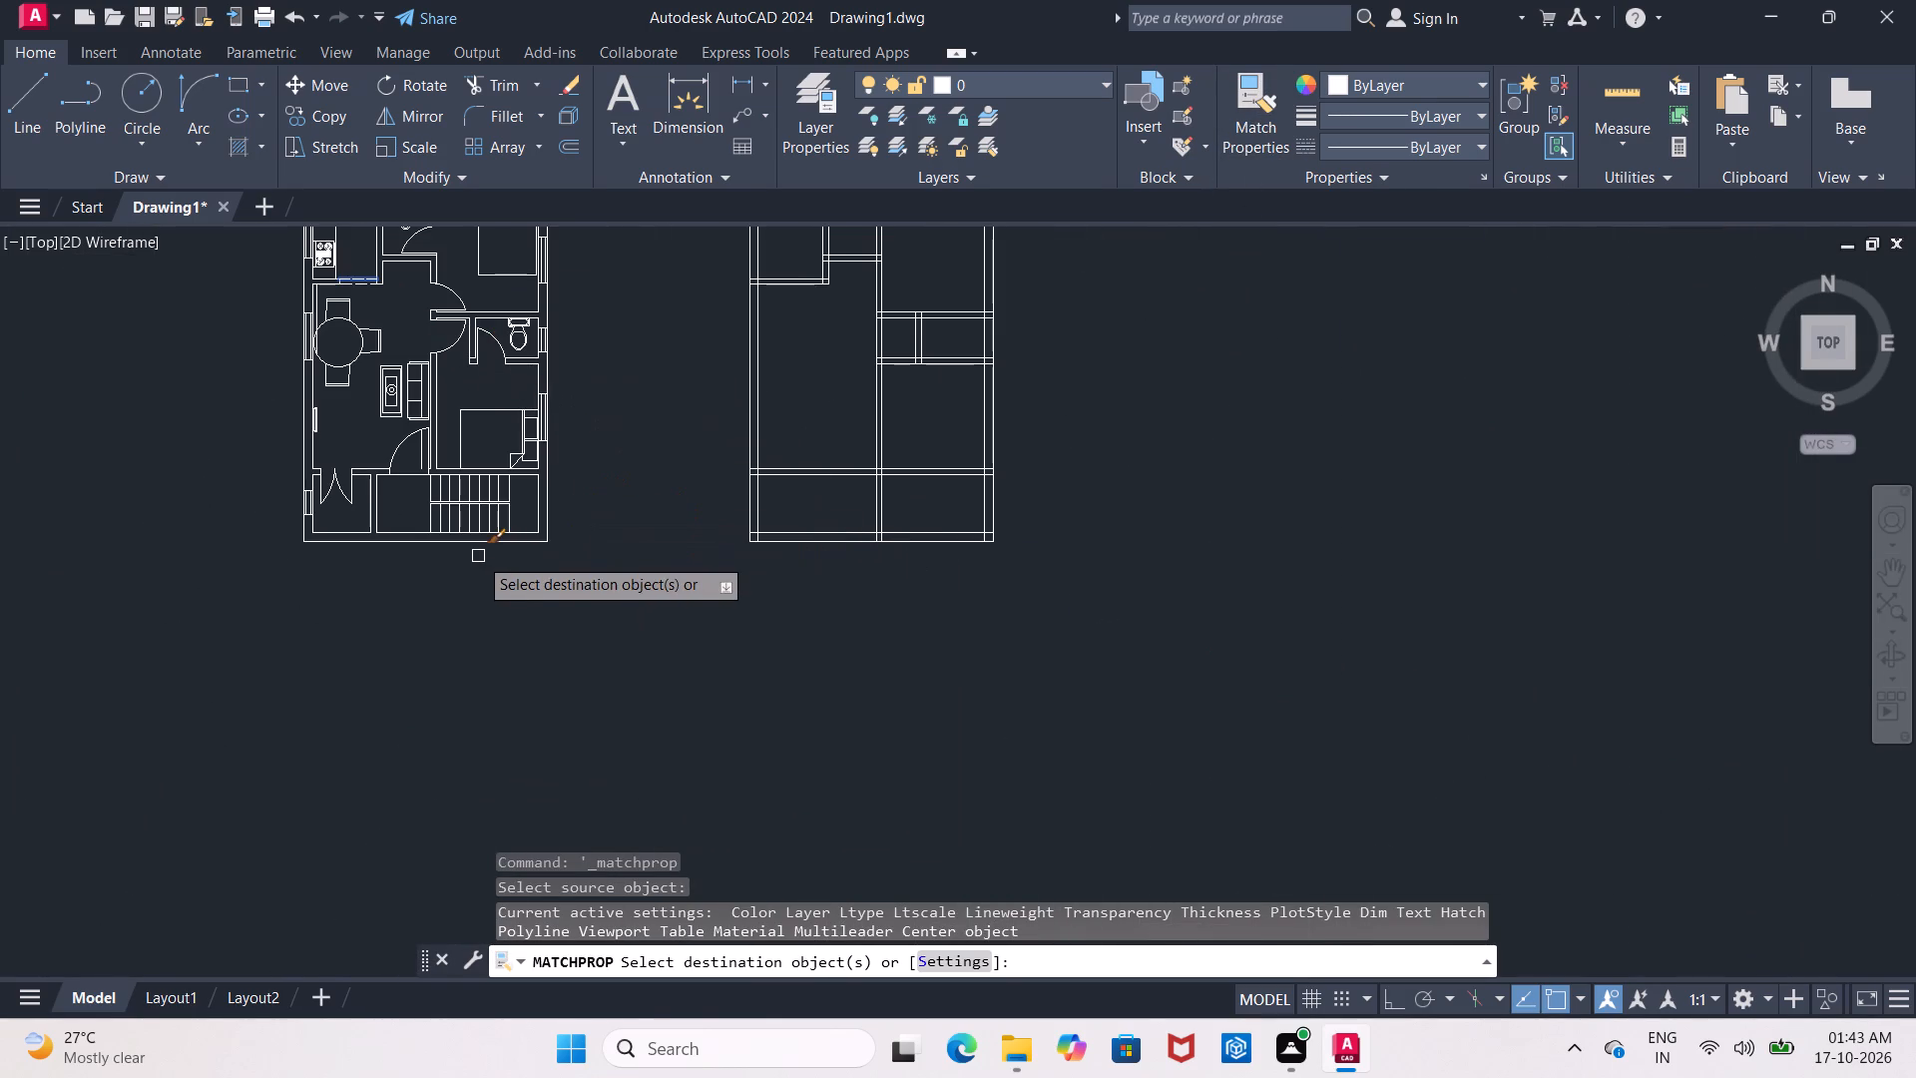
scroll(401, 528, "up", 1)
scroll(483, 561, "up", 2)
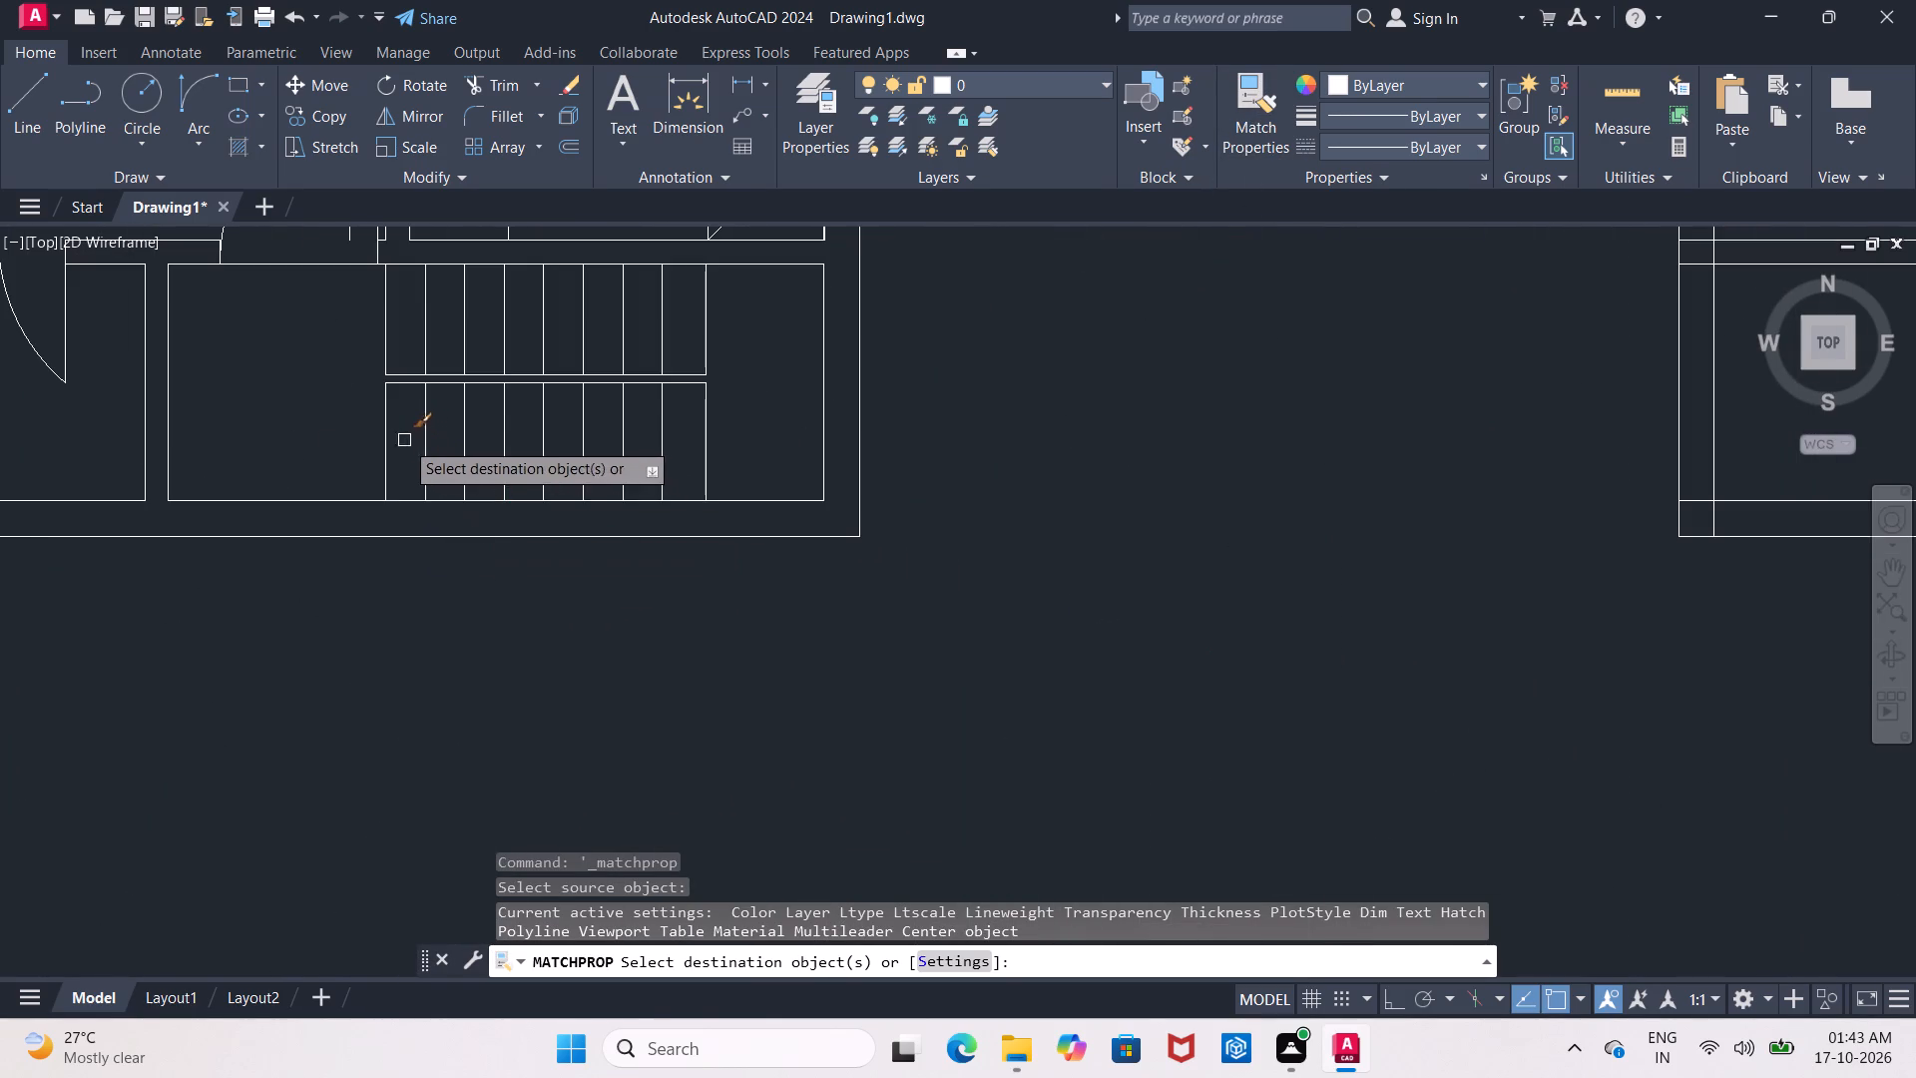
left_click(389, 441)
left_click(422, 427)
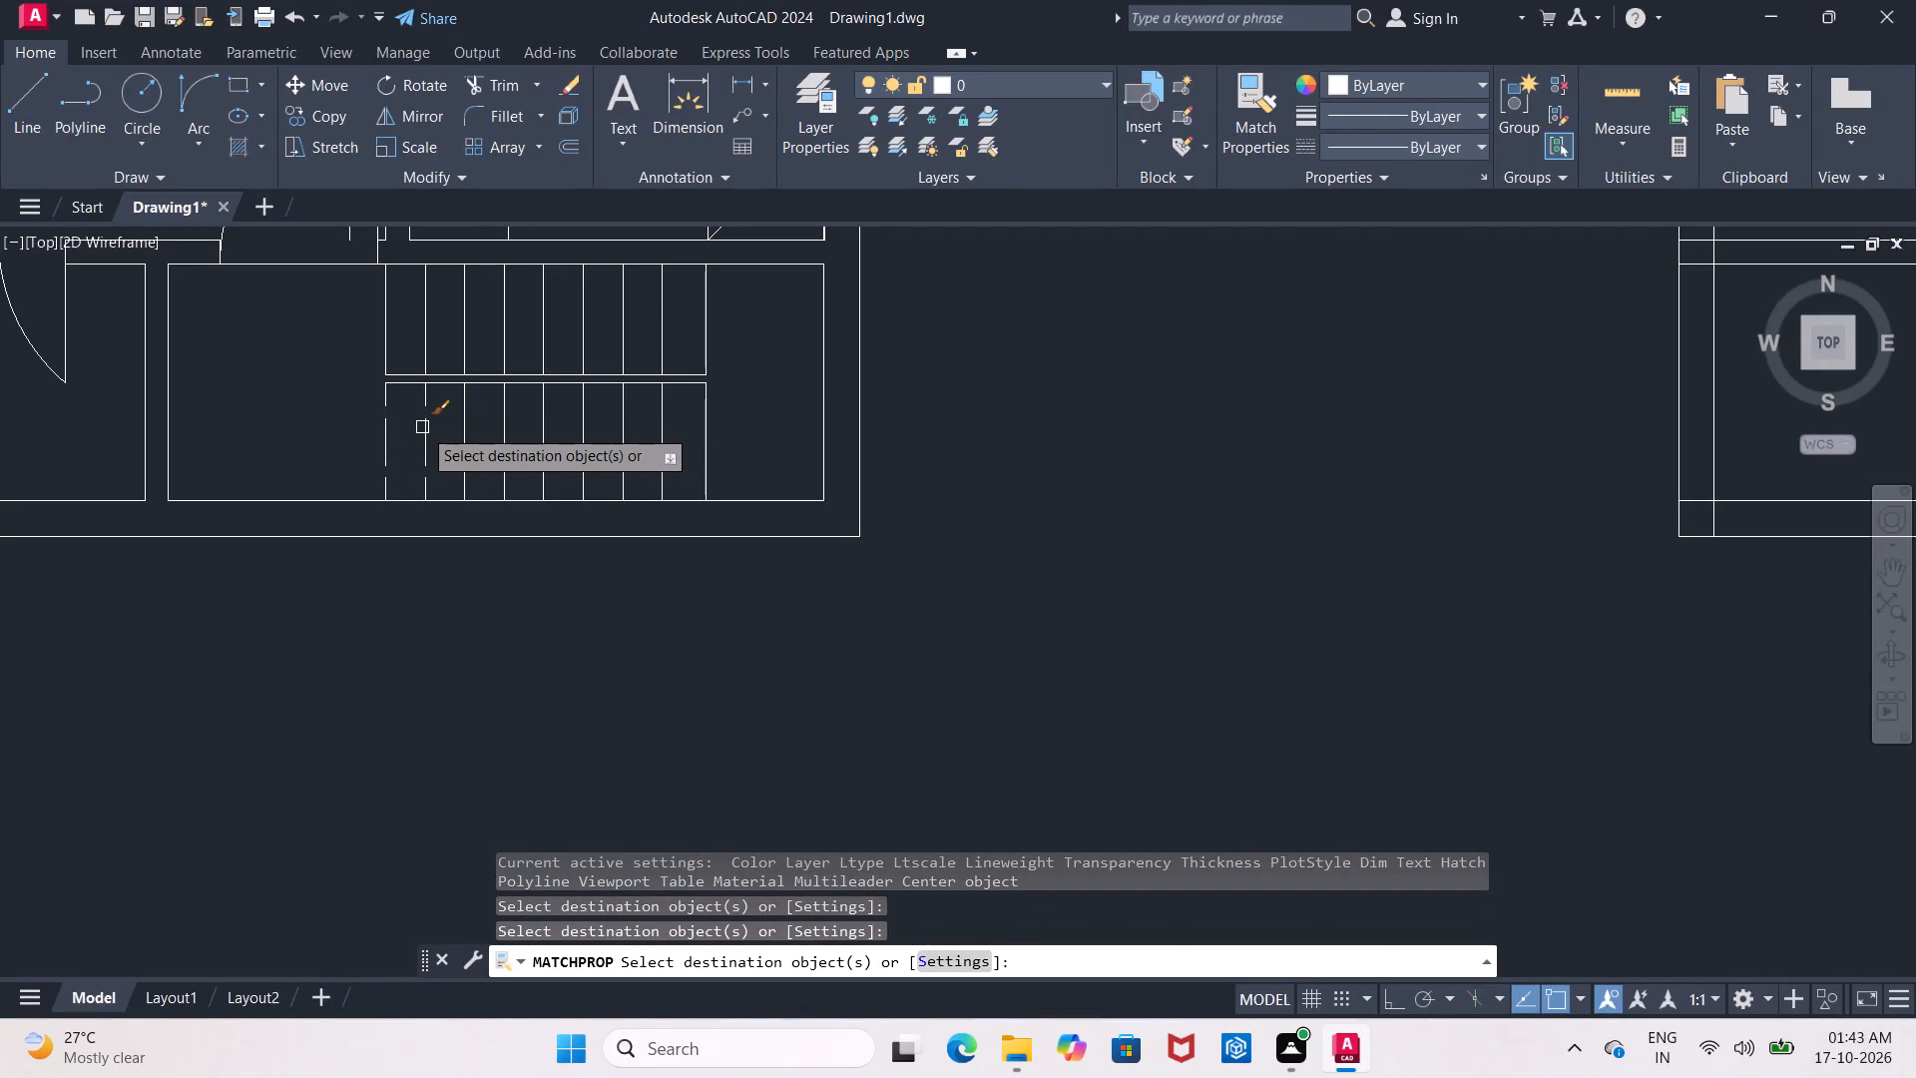
left_click(468, 432)
left_click(505, 441)
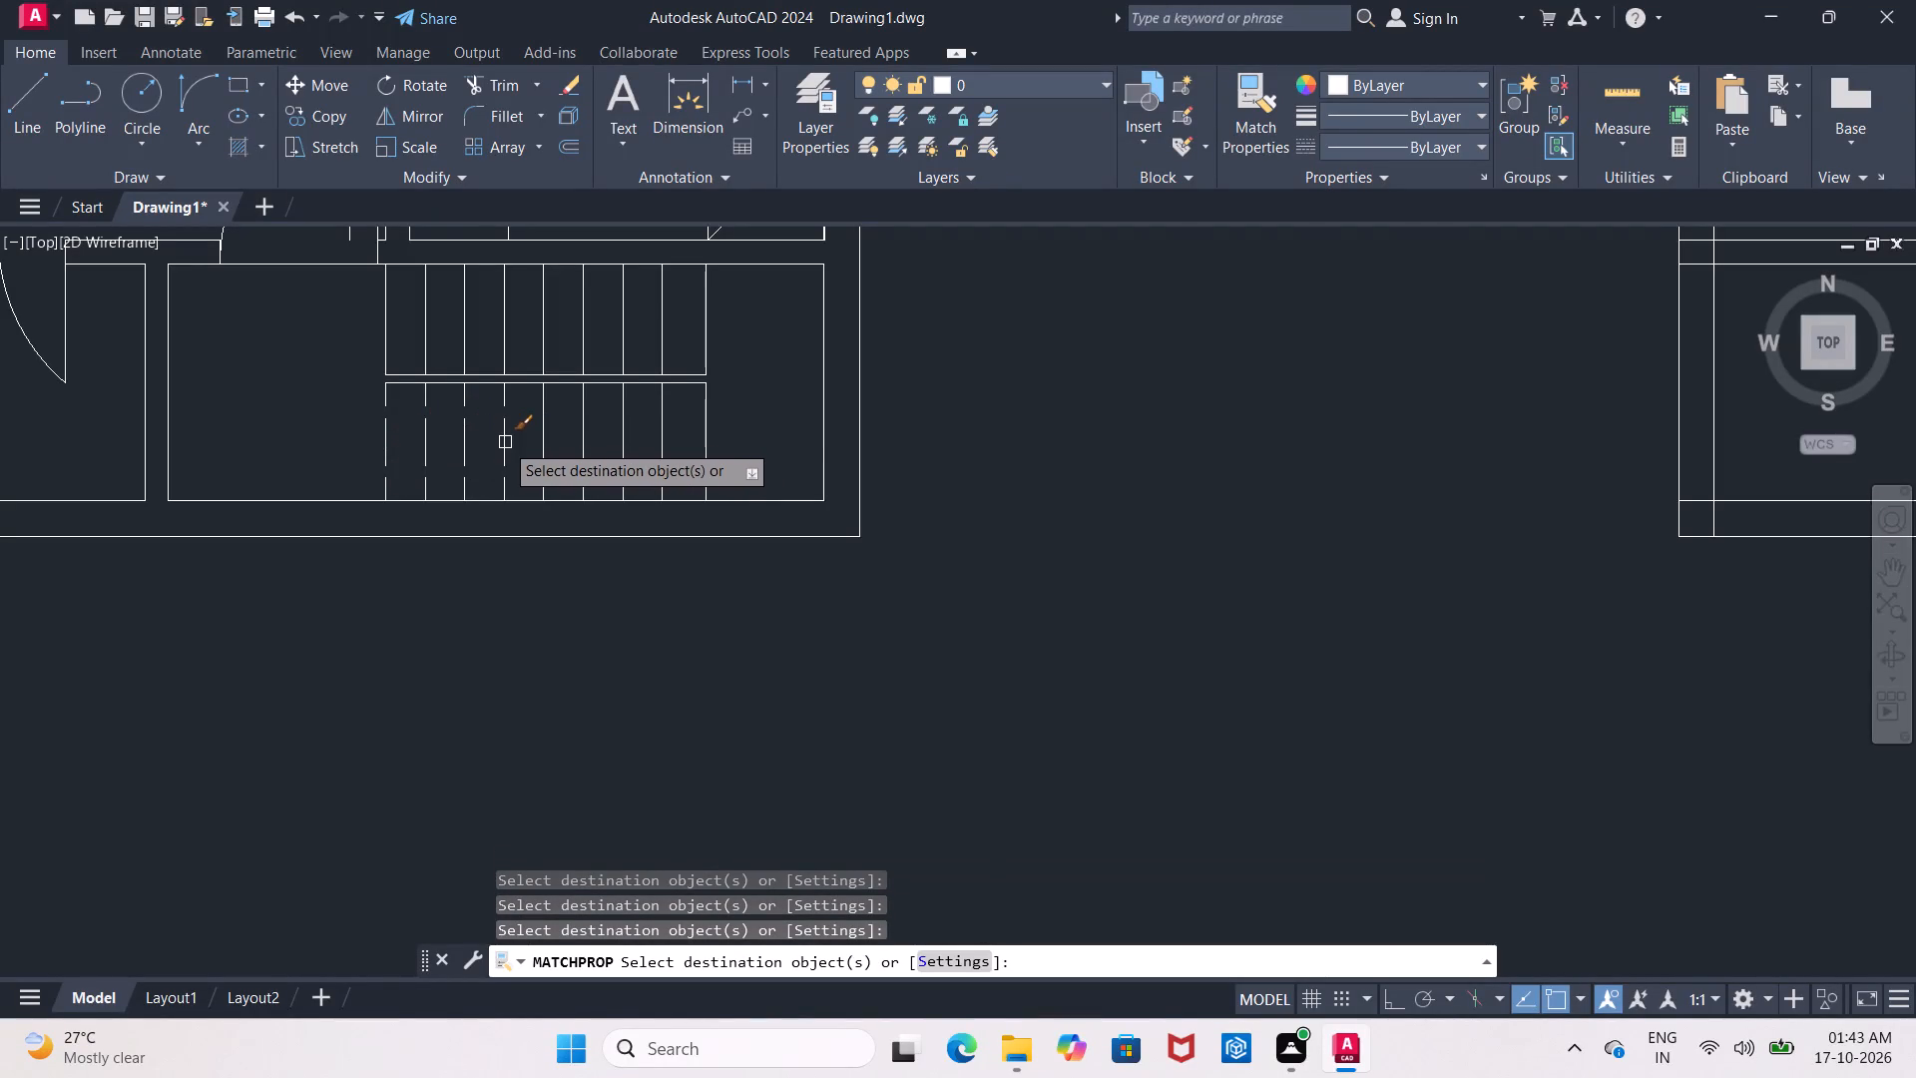
left_click(544, 425)
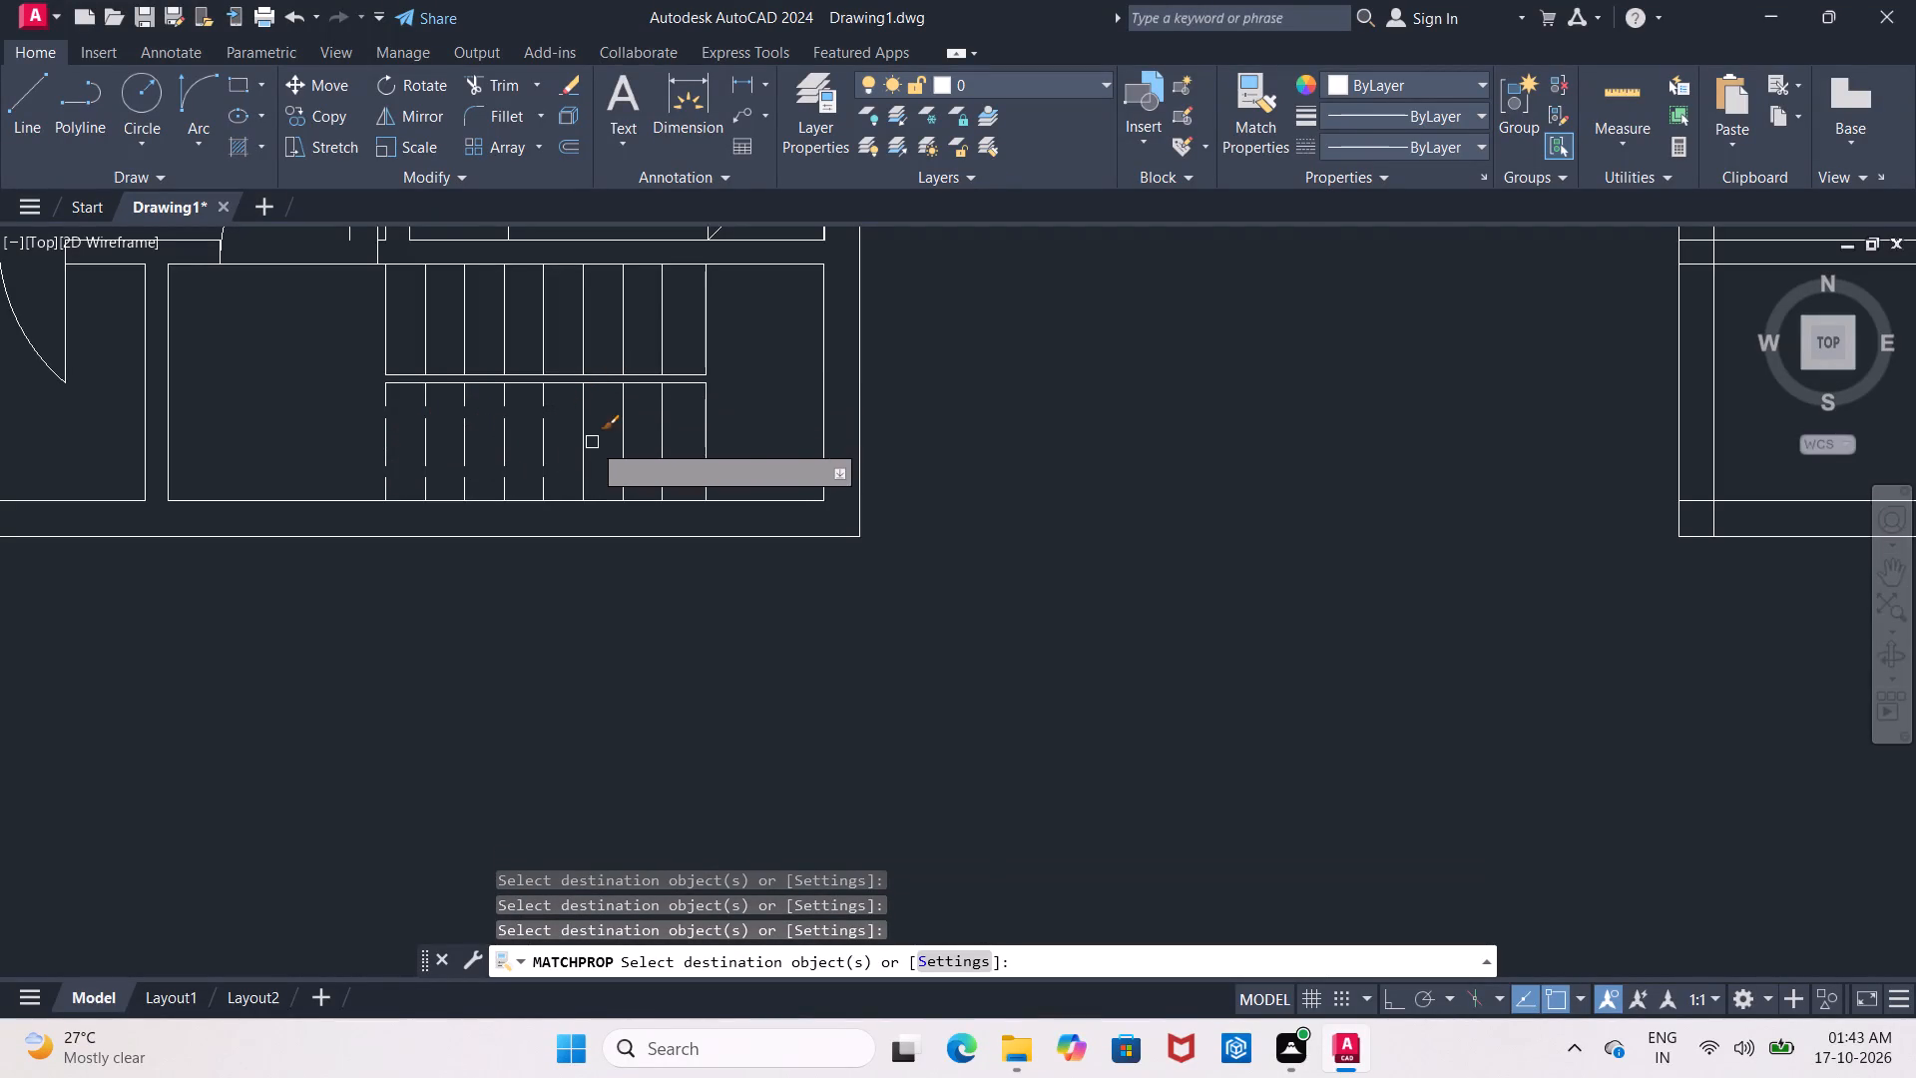
left_click(588, 438)
left_click(628, 440)
left_click(667, 442)
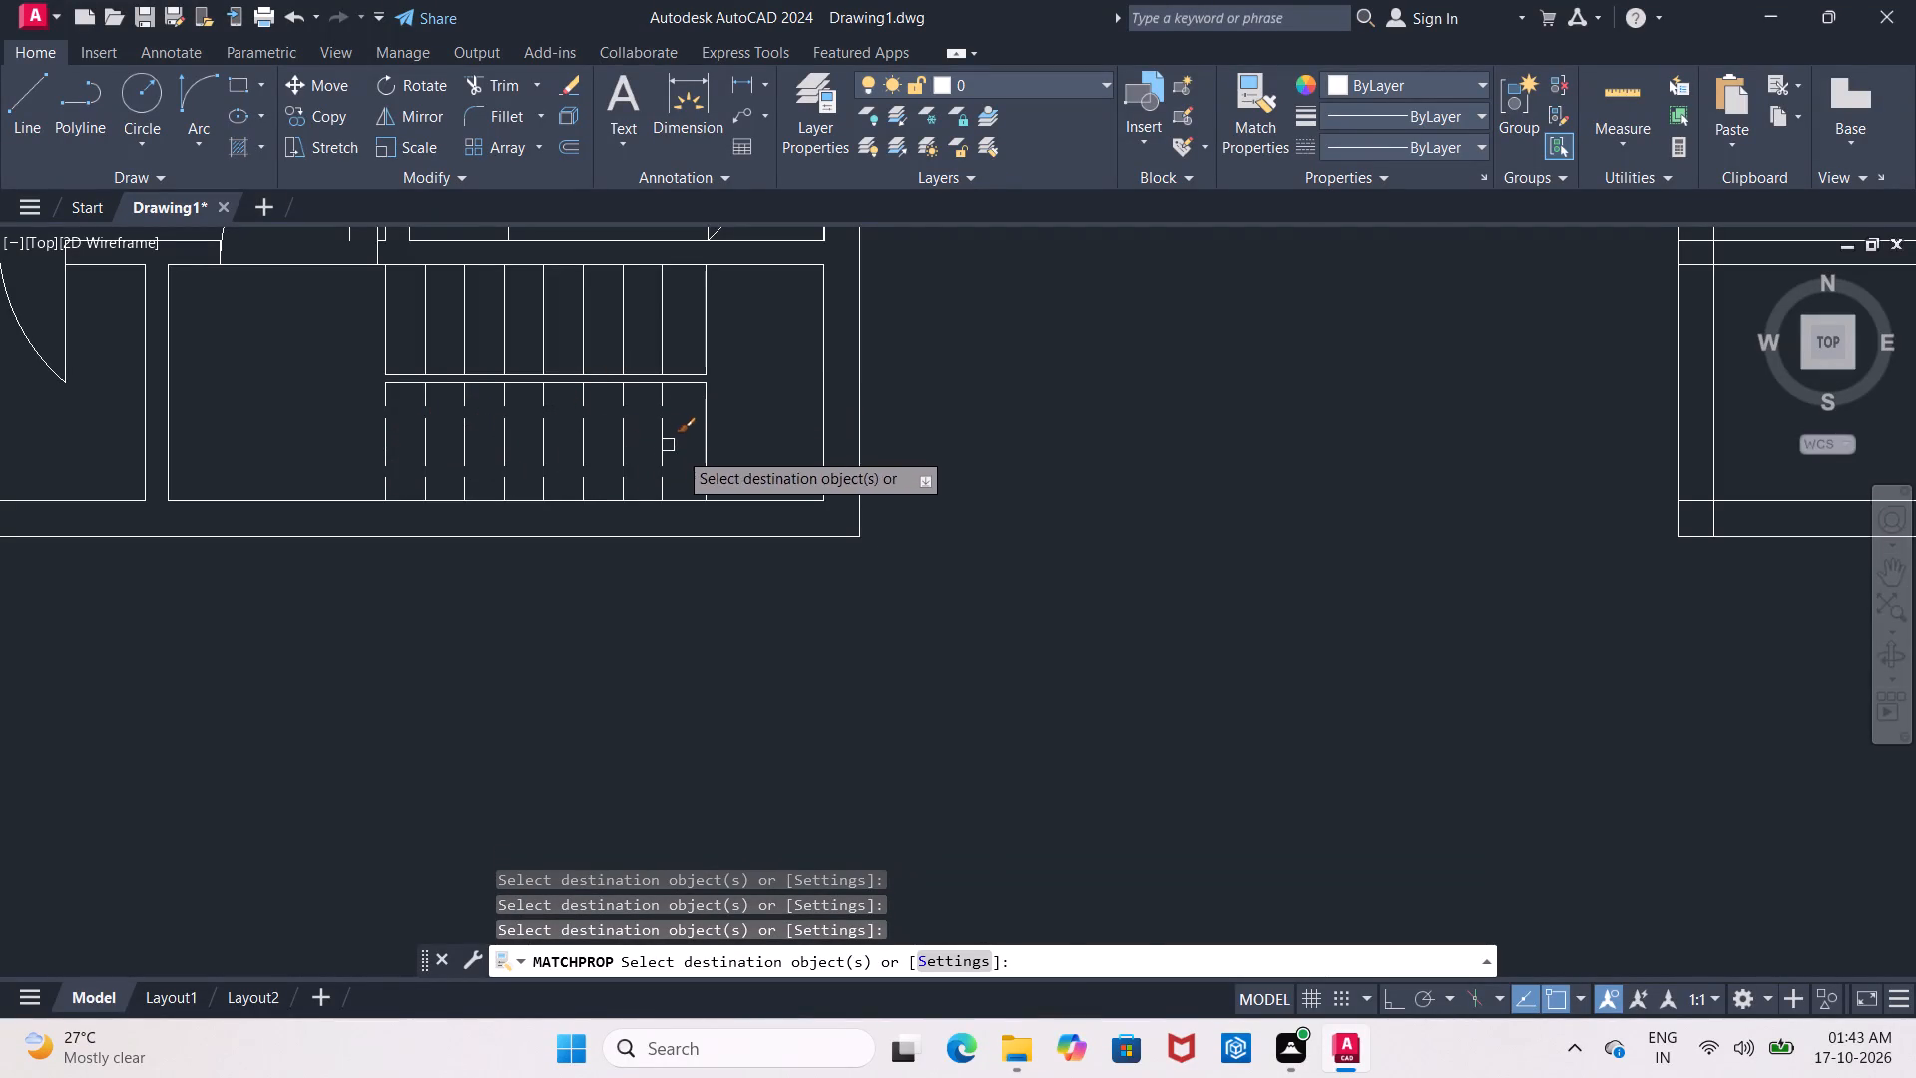
left_click(714, 437)
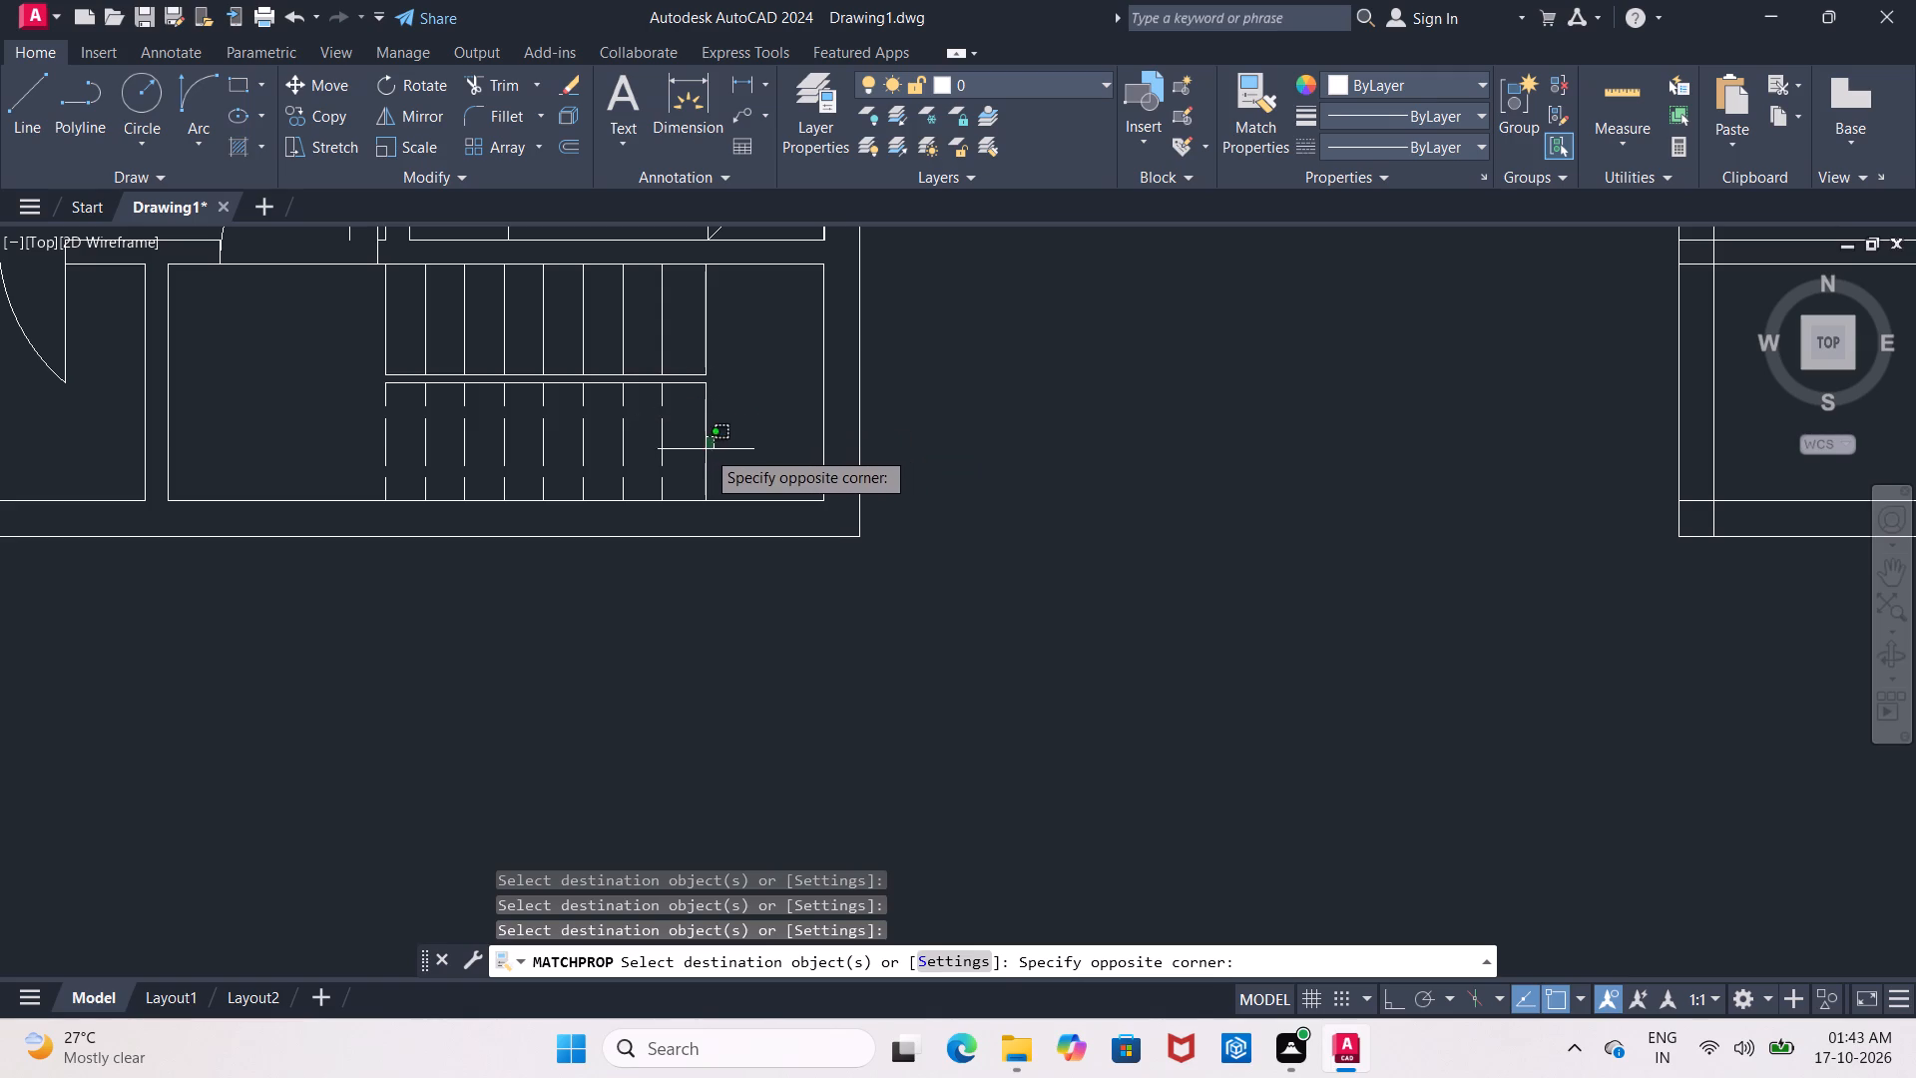
left_click(706, 450)
middle_click_drag(712, 416, 717, 438)
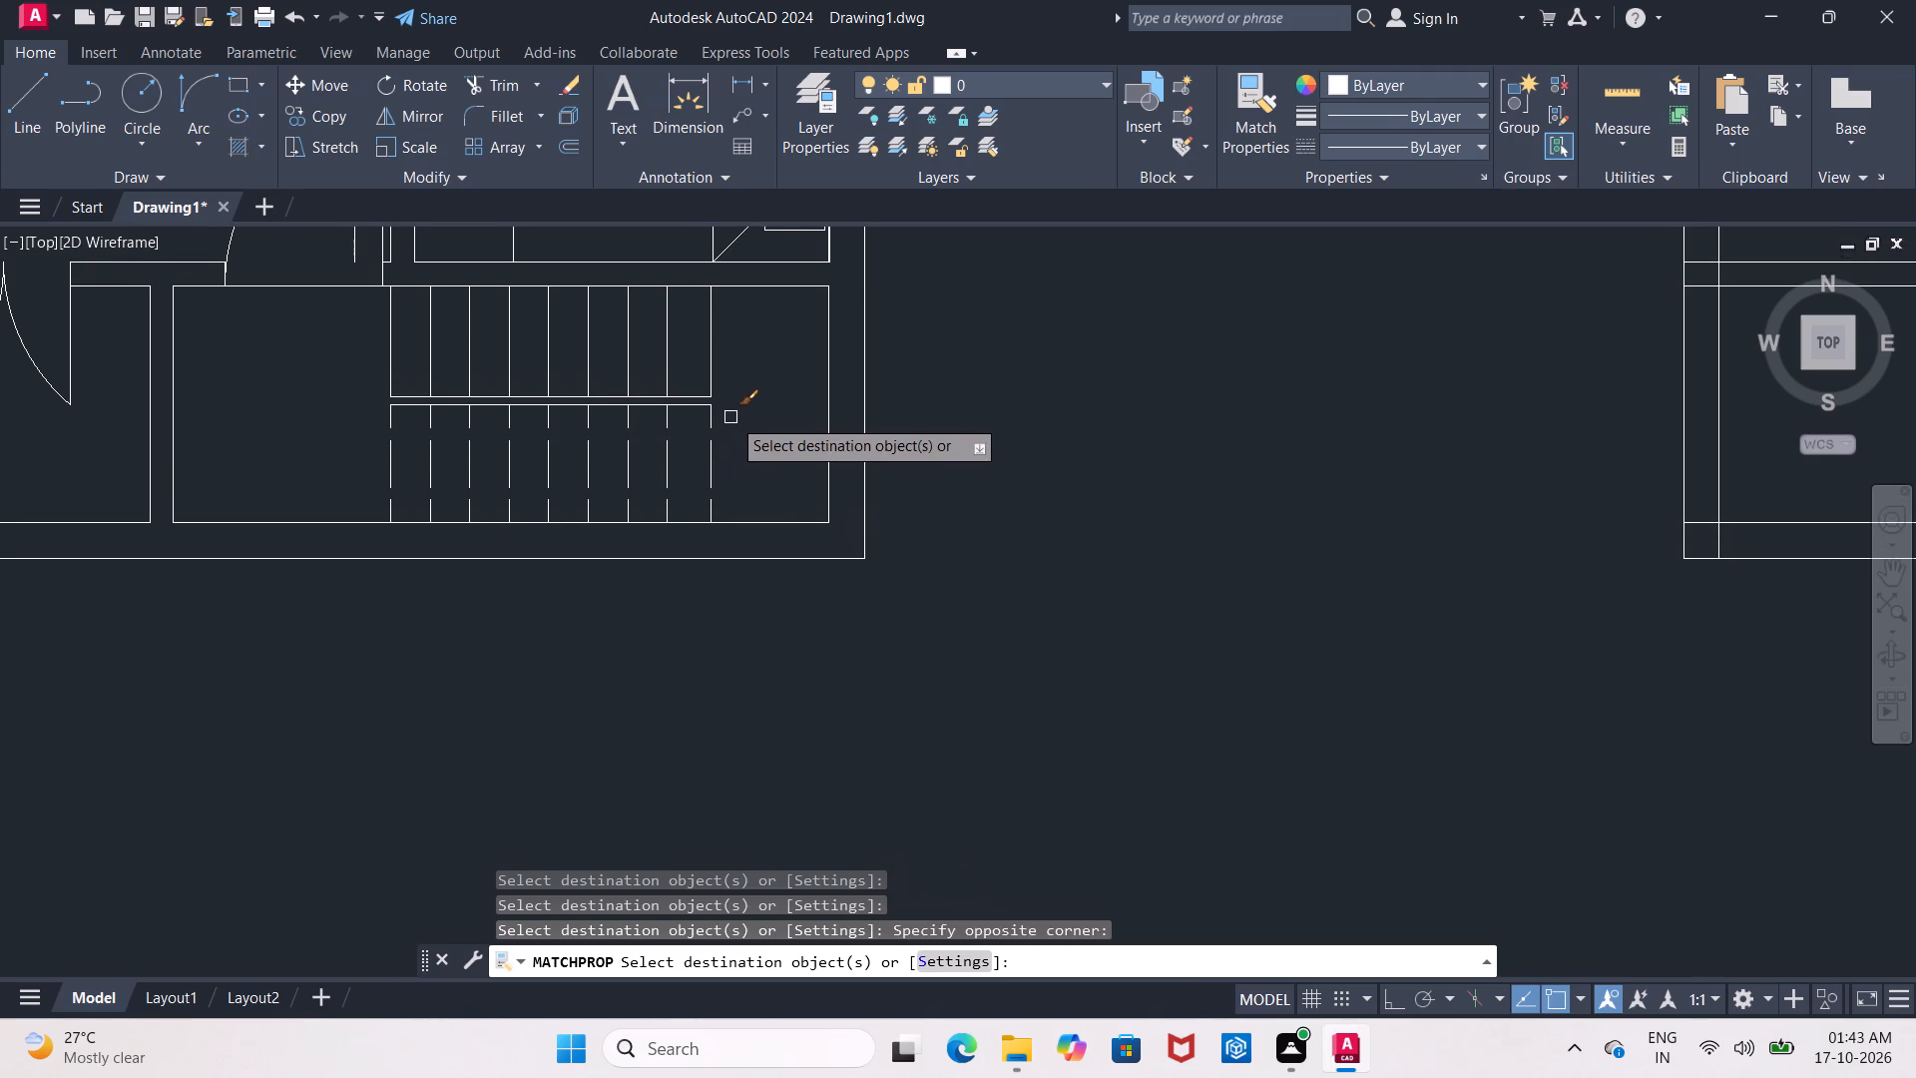
key("Escape")
Extend the easternmost and westernmost tread lines of the north flight south to the lower divider line, closing the gap's ends.
scroll(717, 376, "up", 2)
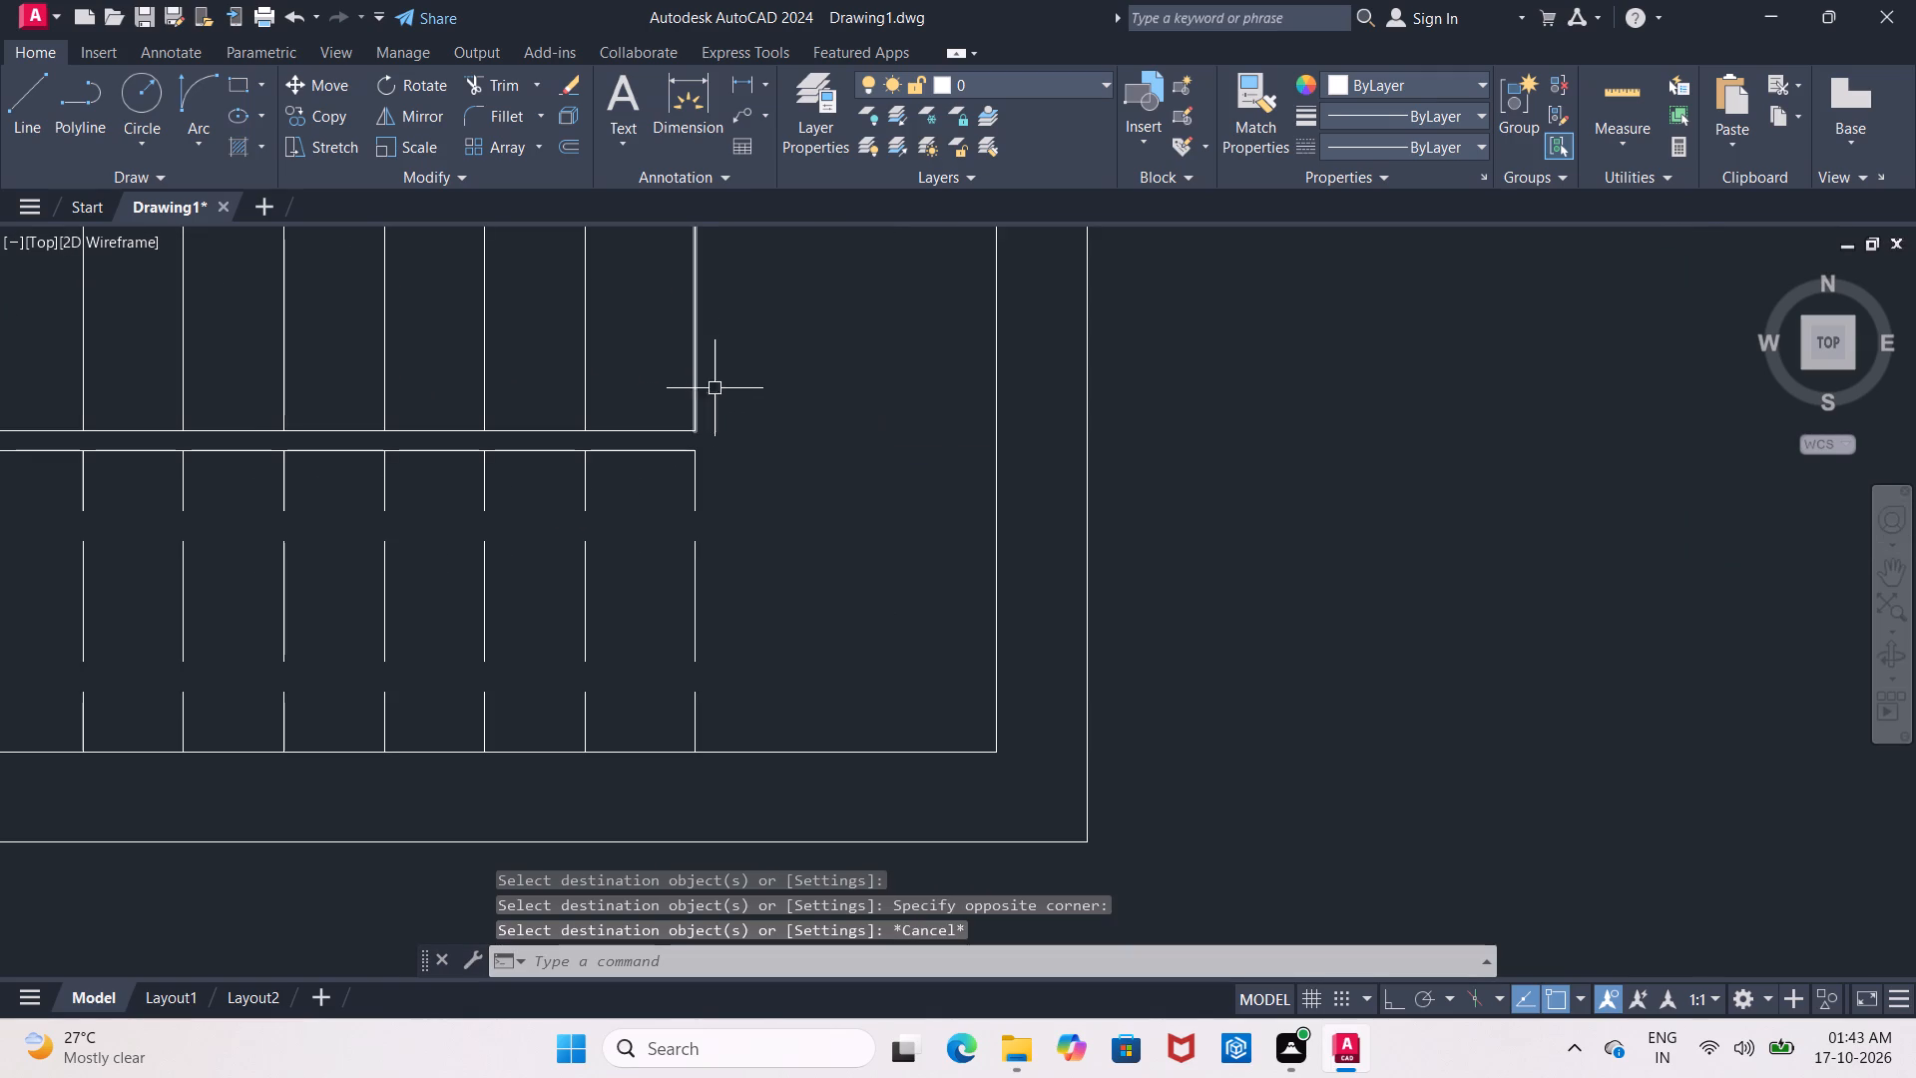
key("e")
key("x")
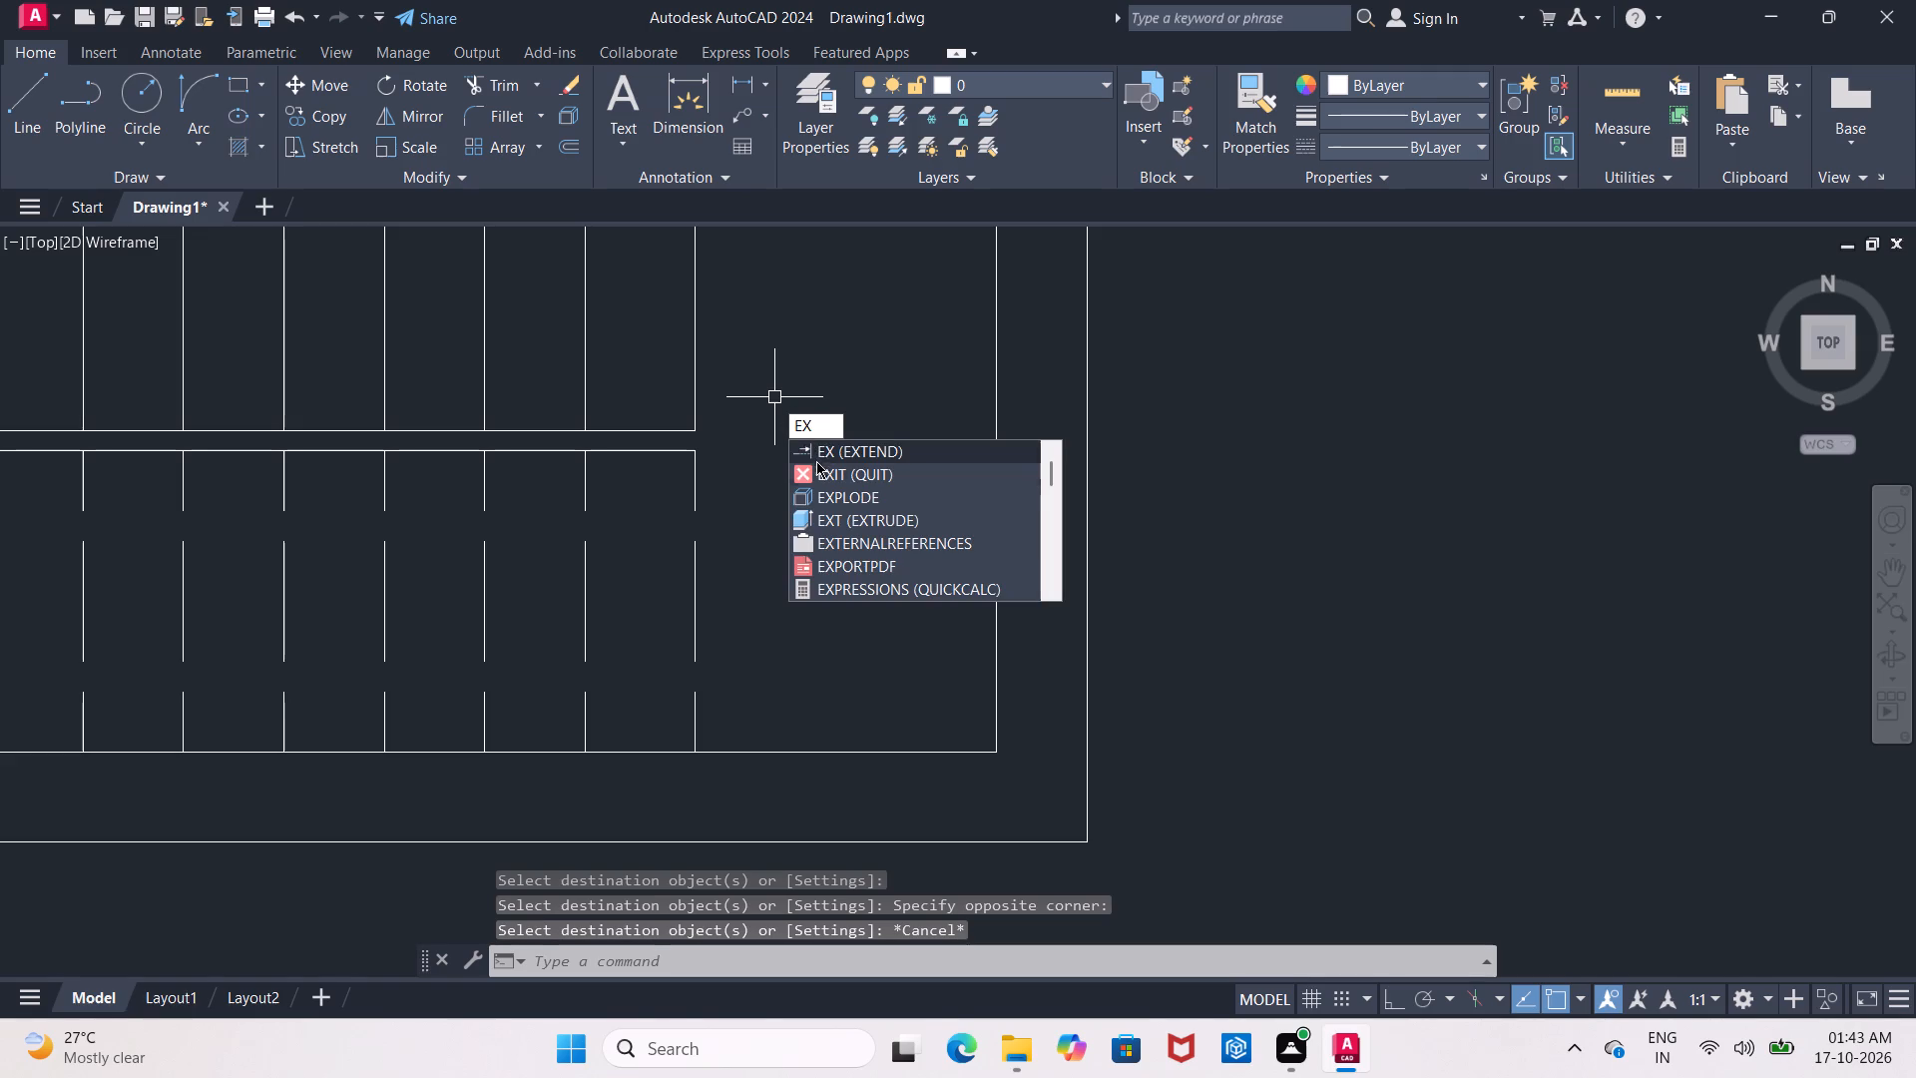
key("Return")
key("Return")
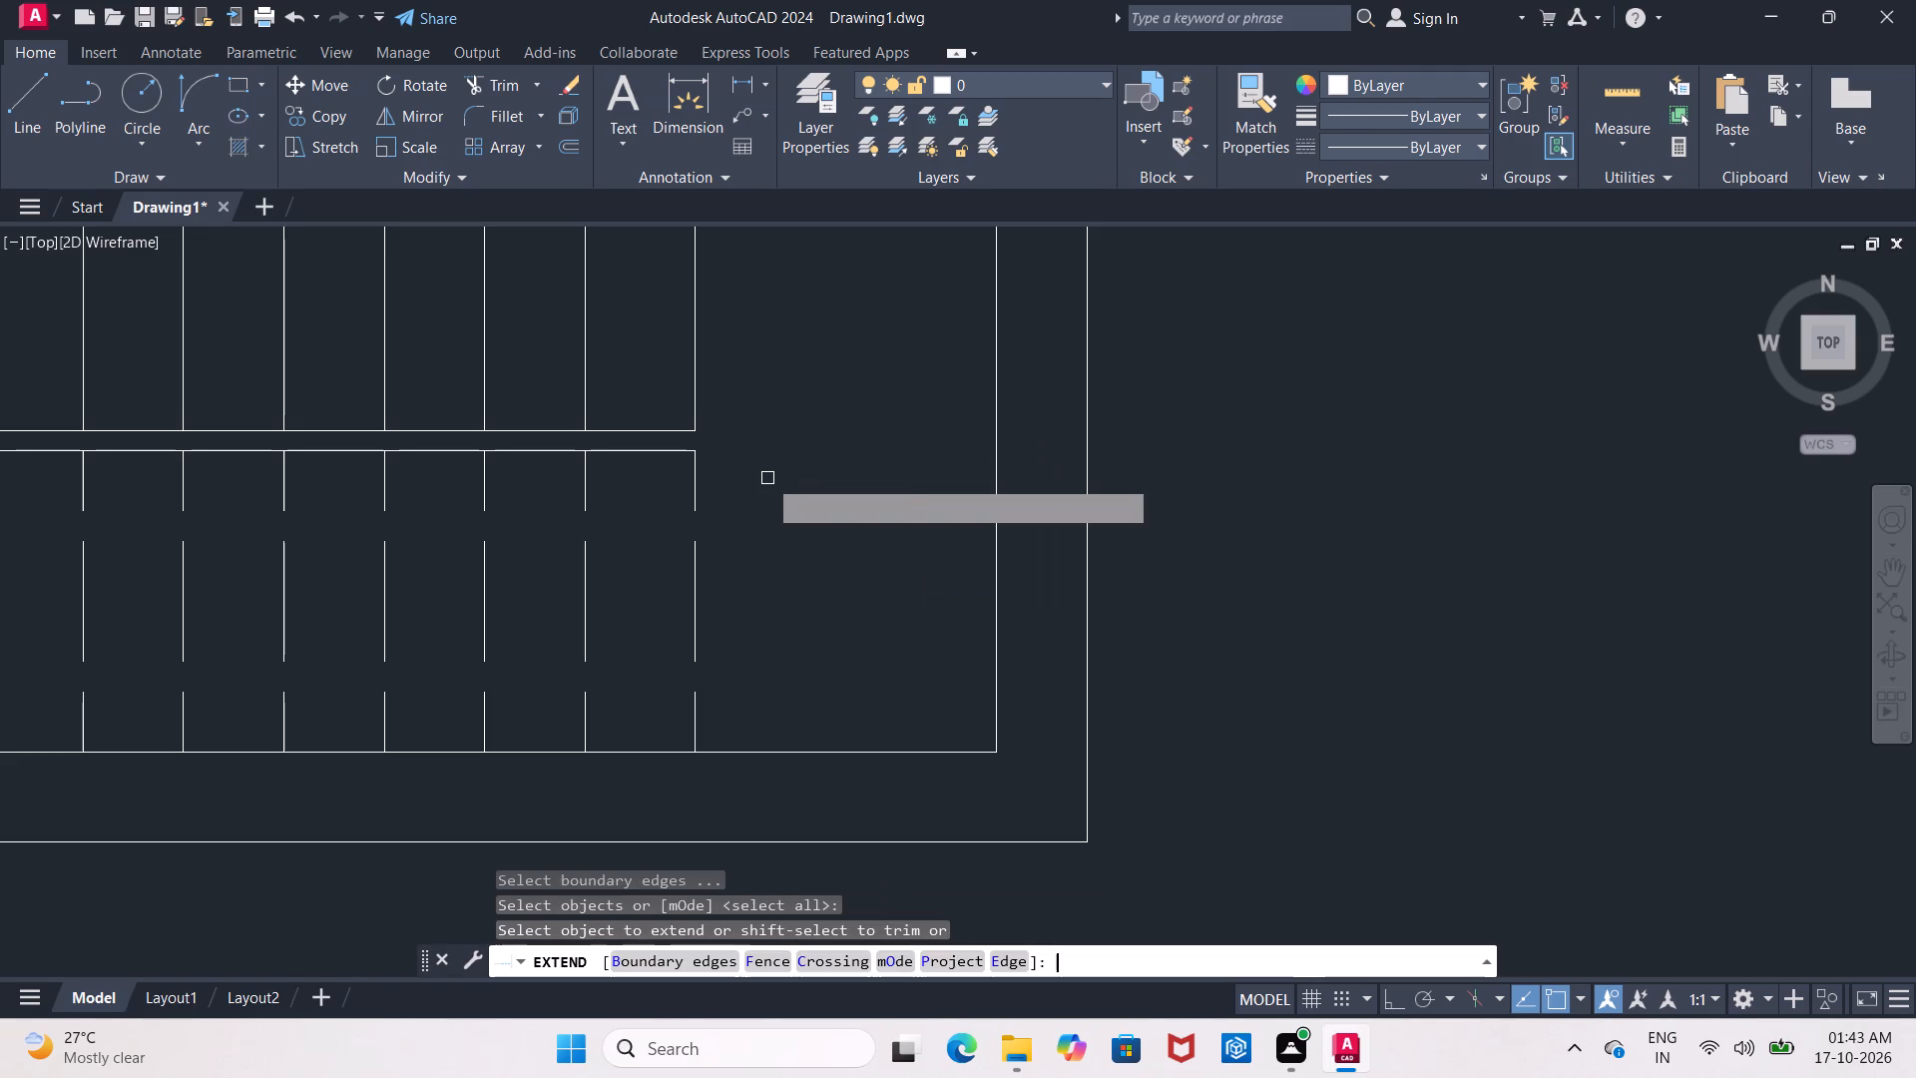
left_click(701, 409)
middle_click_drag(774, 478, 1119, 457)
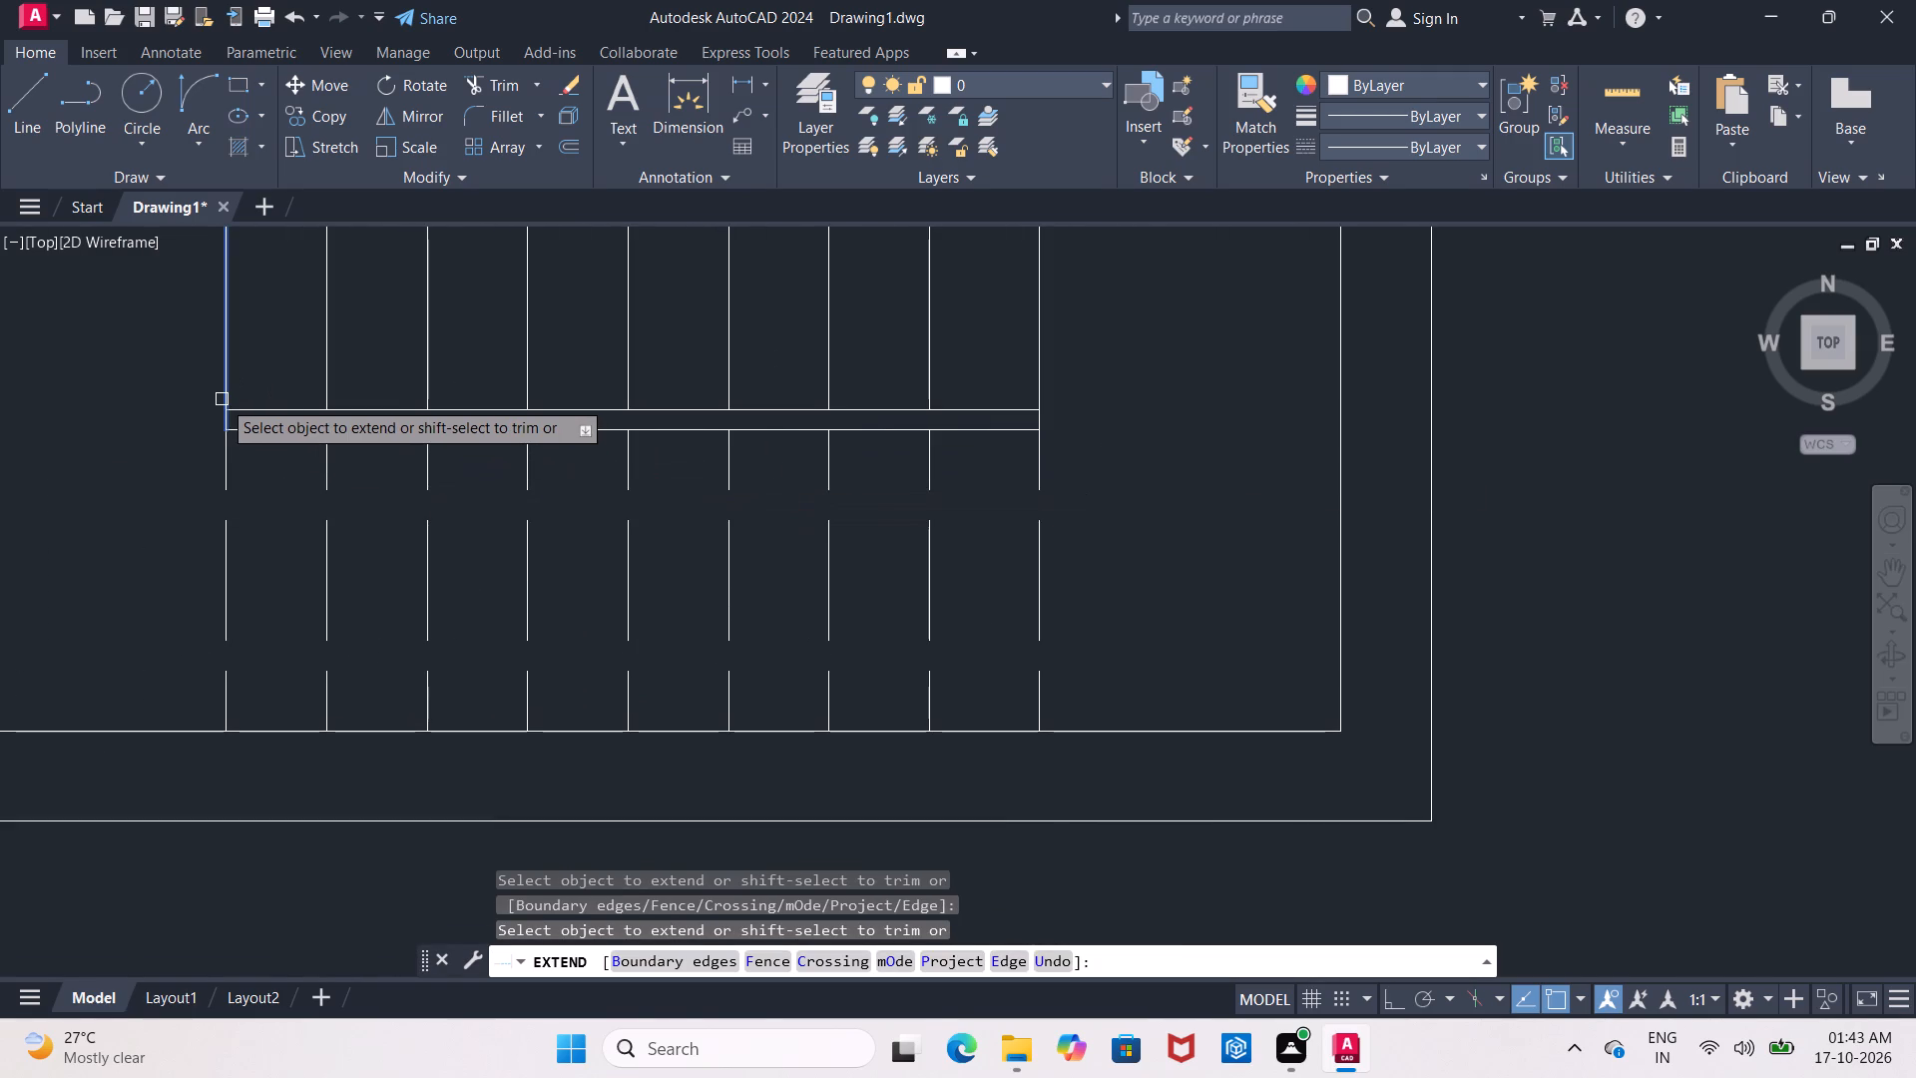
left_click(222, 399)
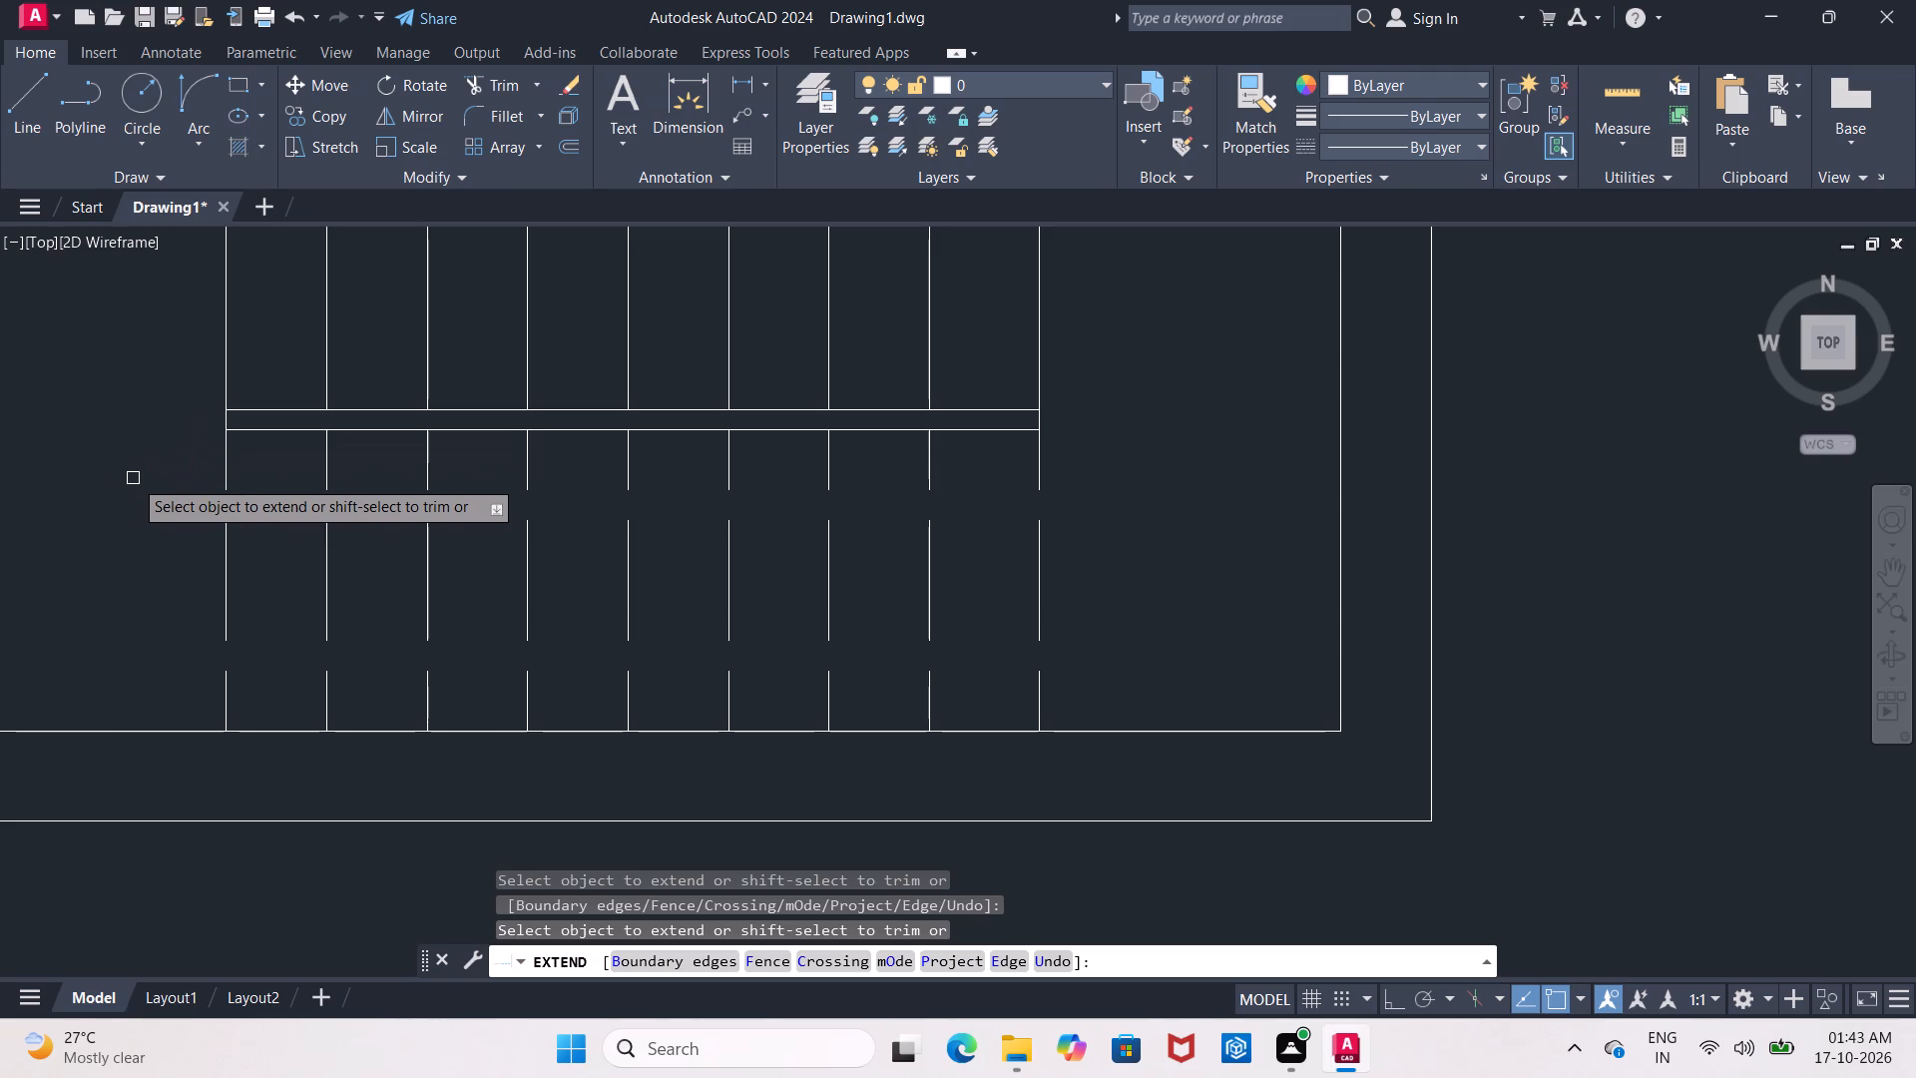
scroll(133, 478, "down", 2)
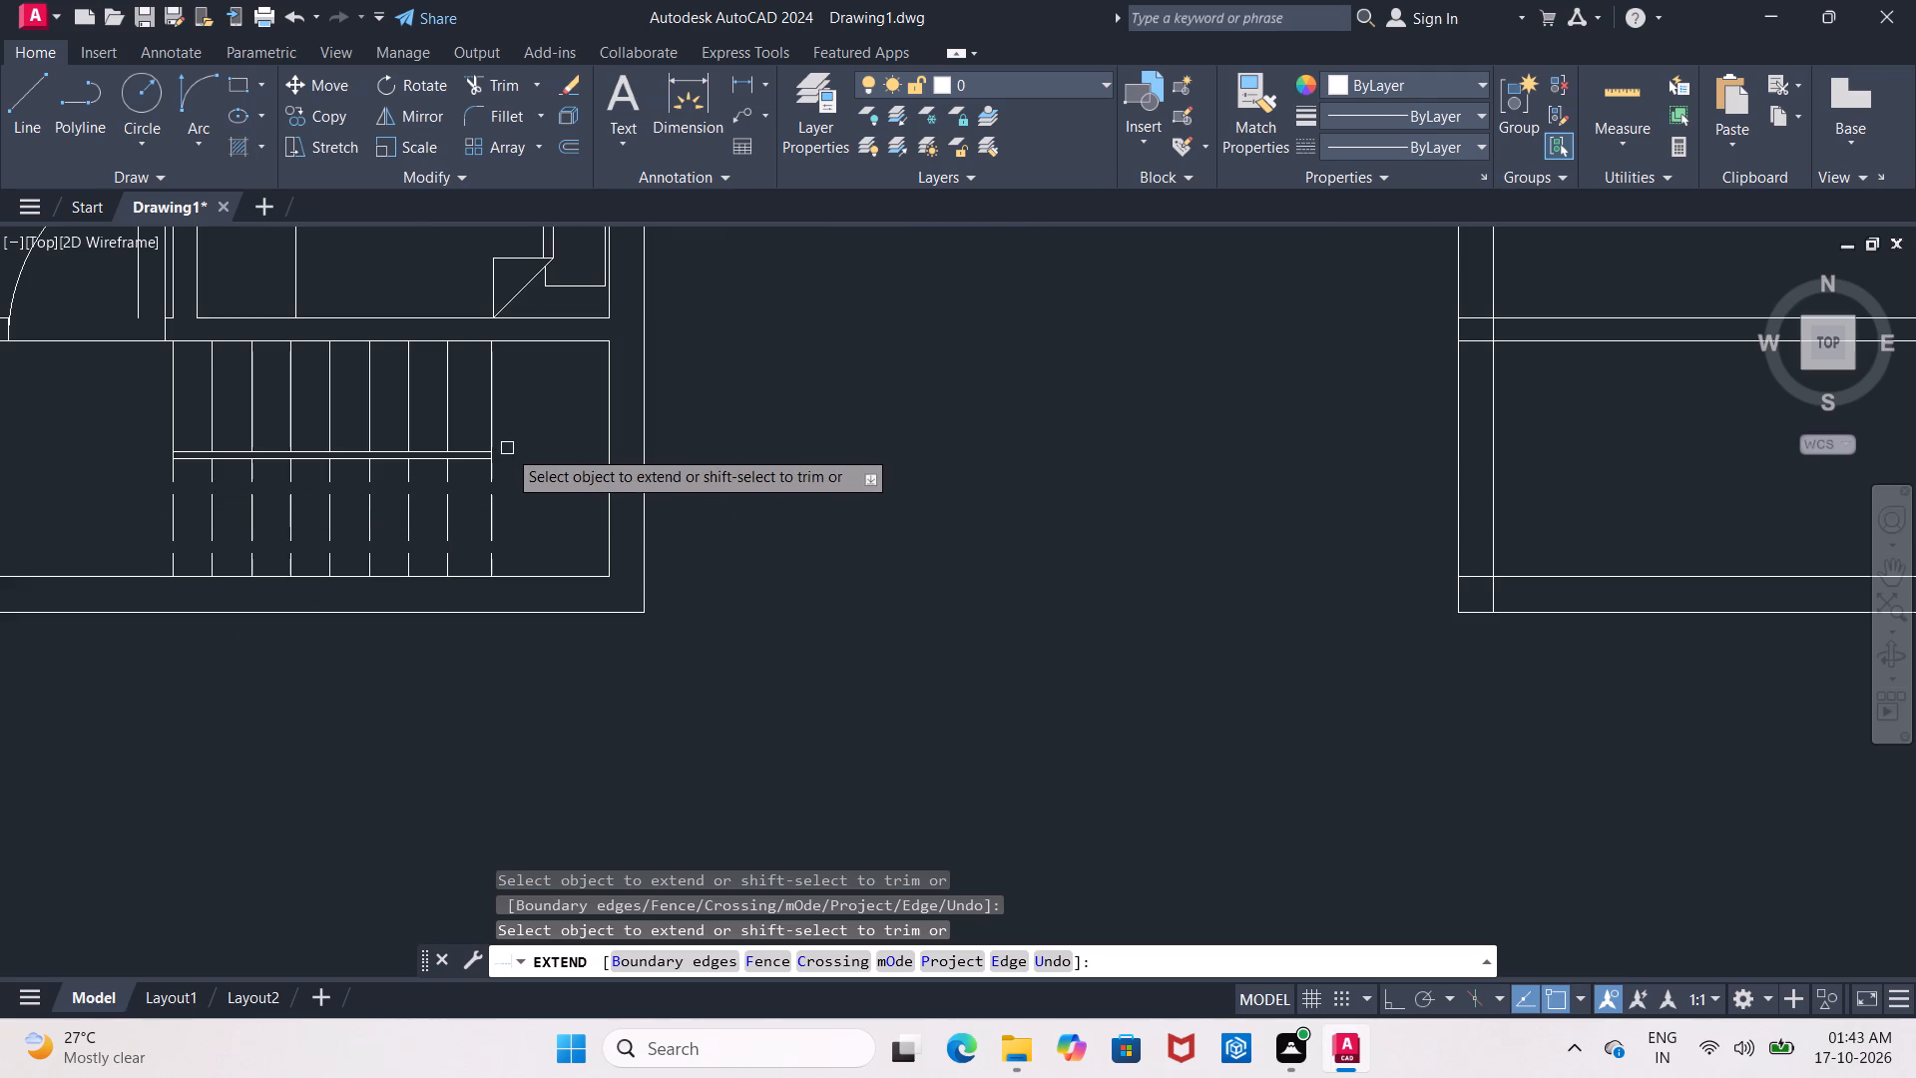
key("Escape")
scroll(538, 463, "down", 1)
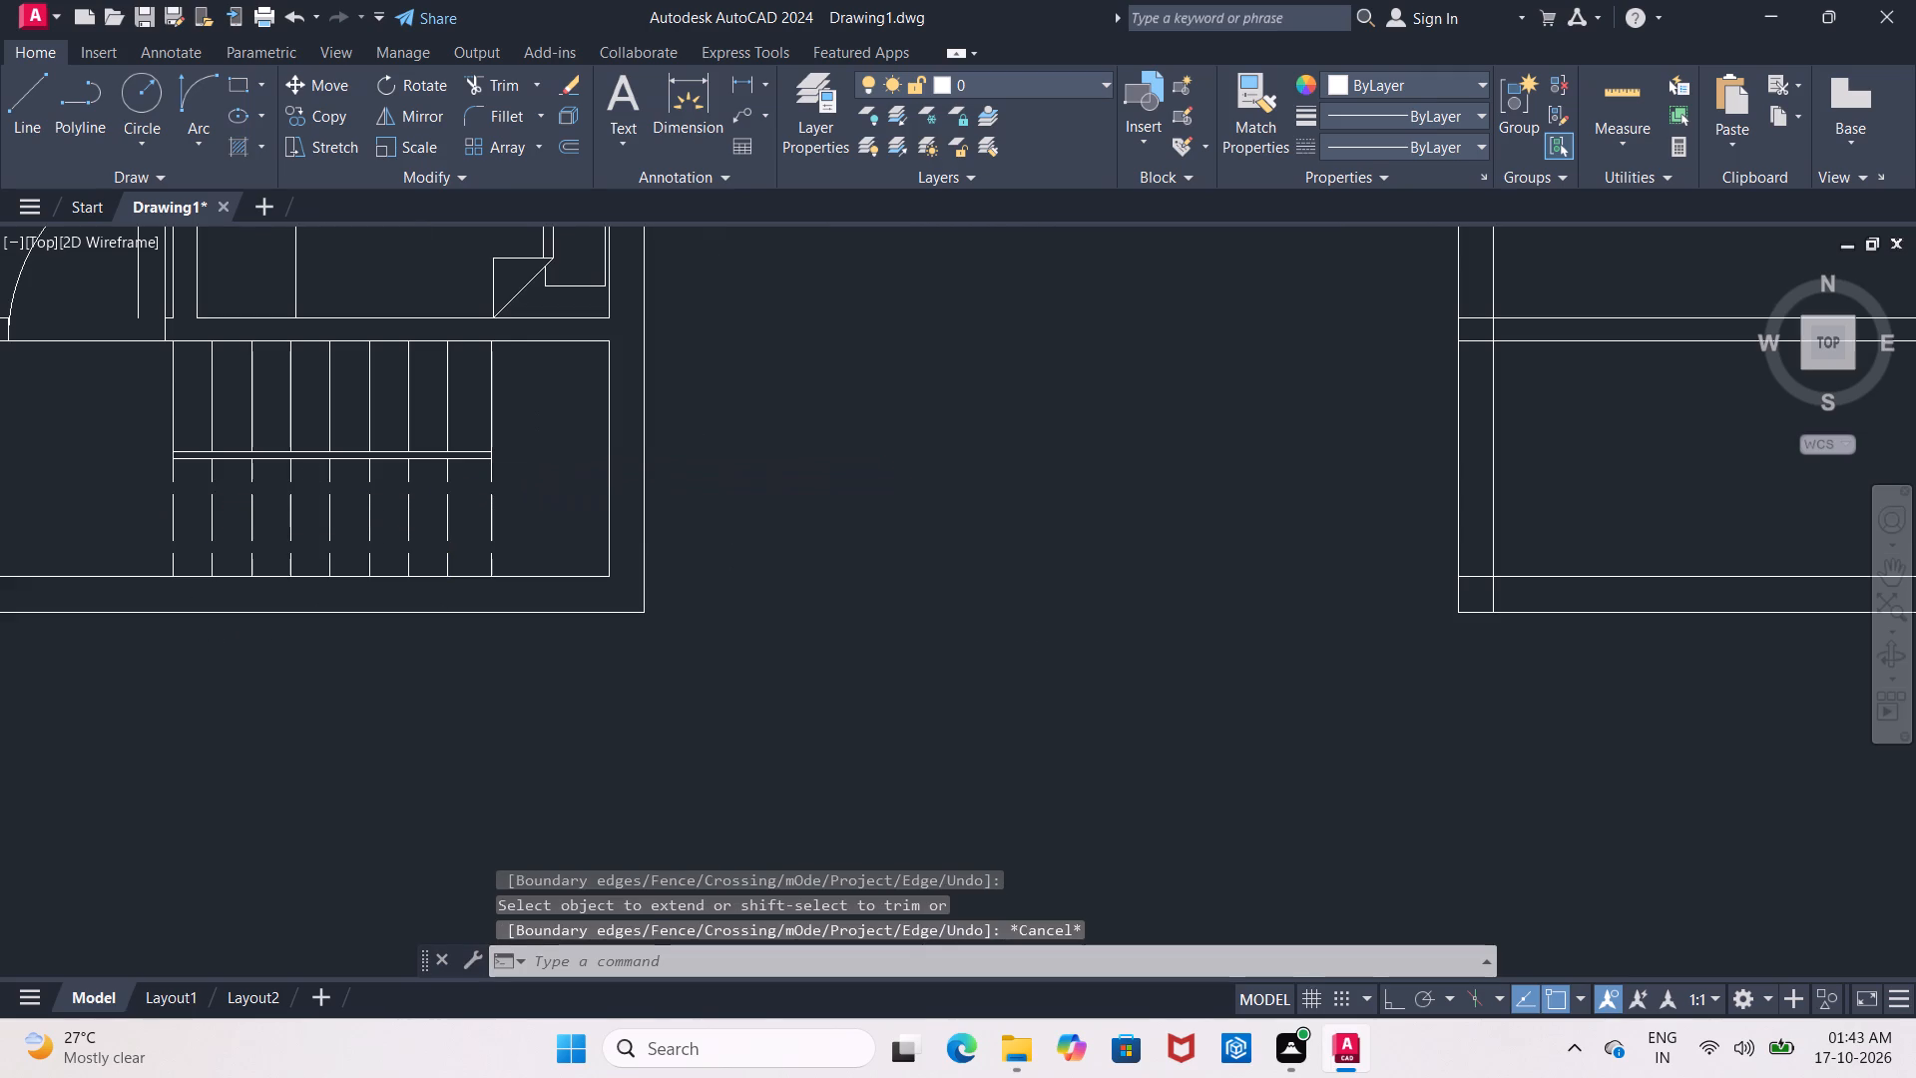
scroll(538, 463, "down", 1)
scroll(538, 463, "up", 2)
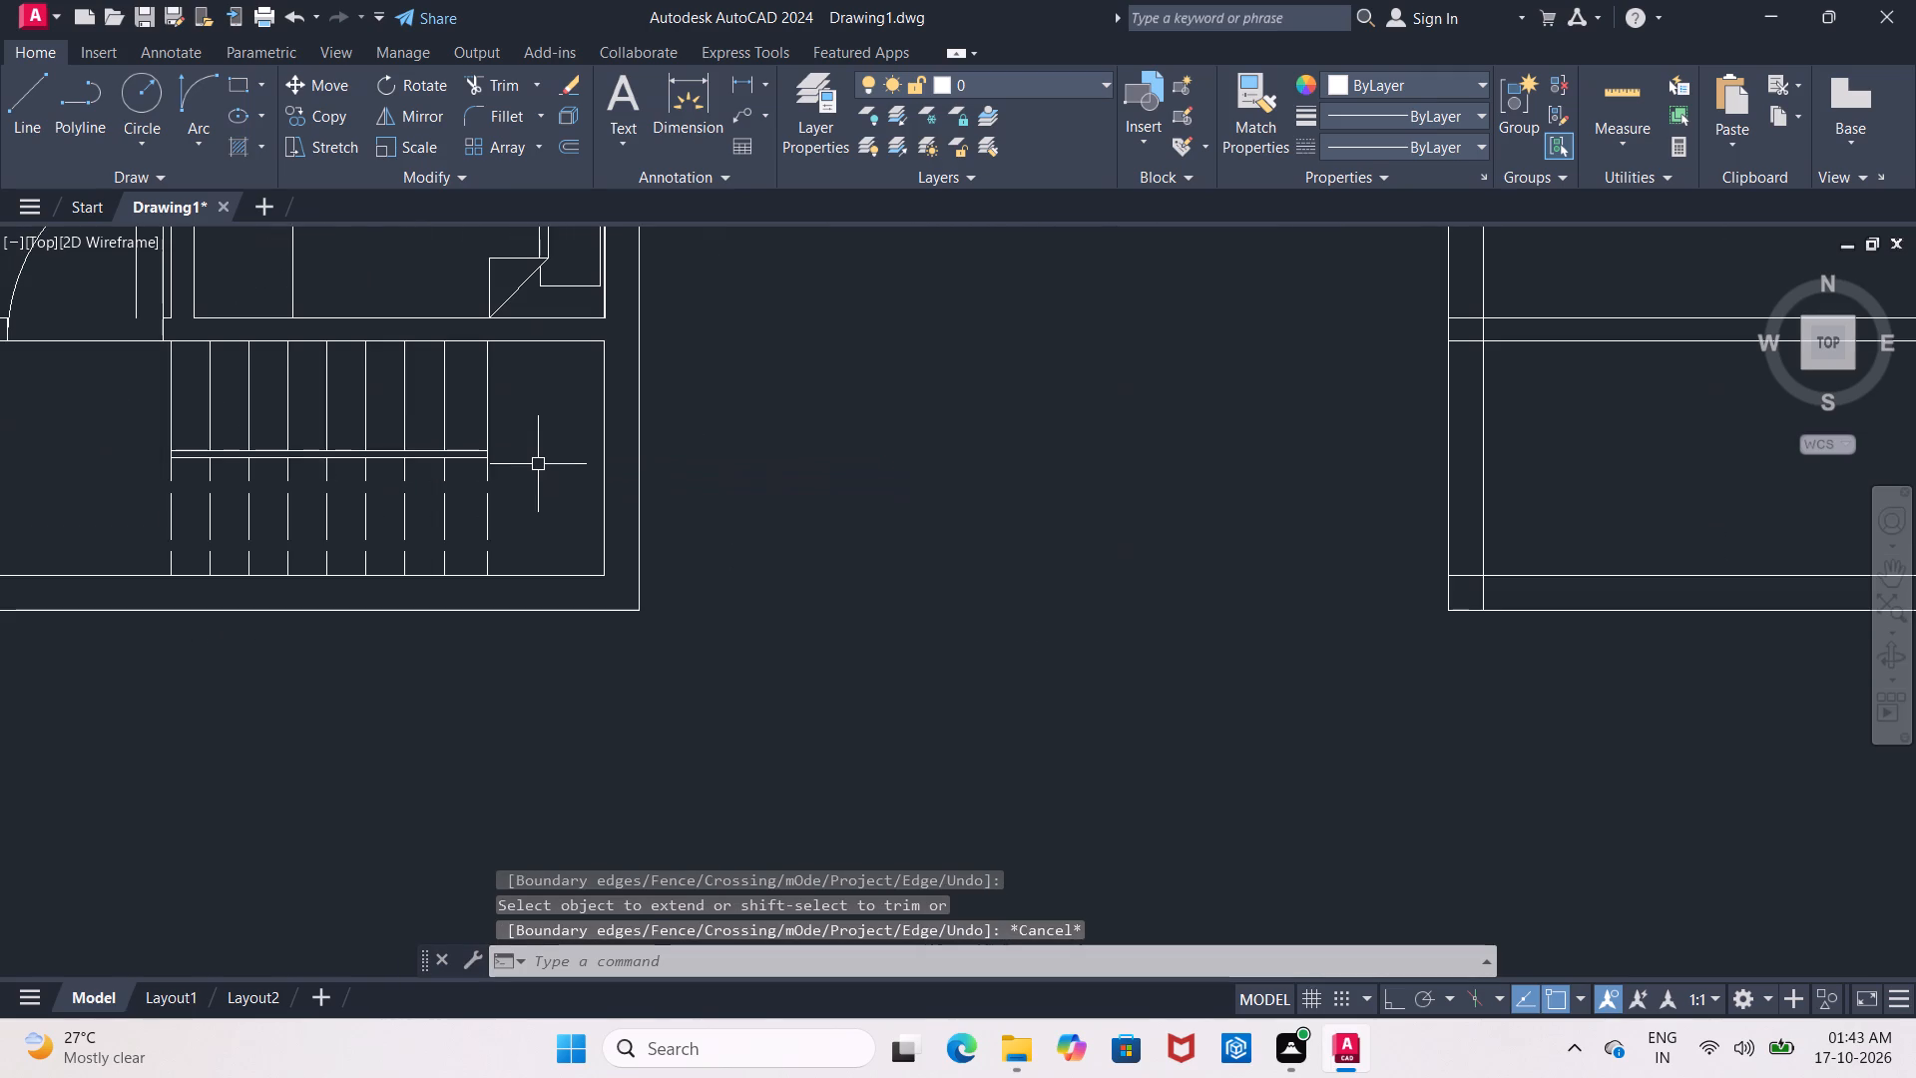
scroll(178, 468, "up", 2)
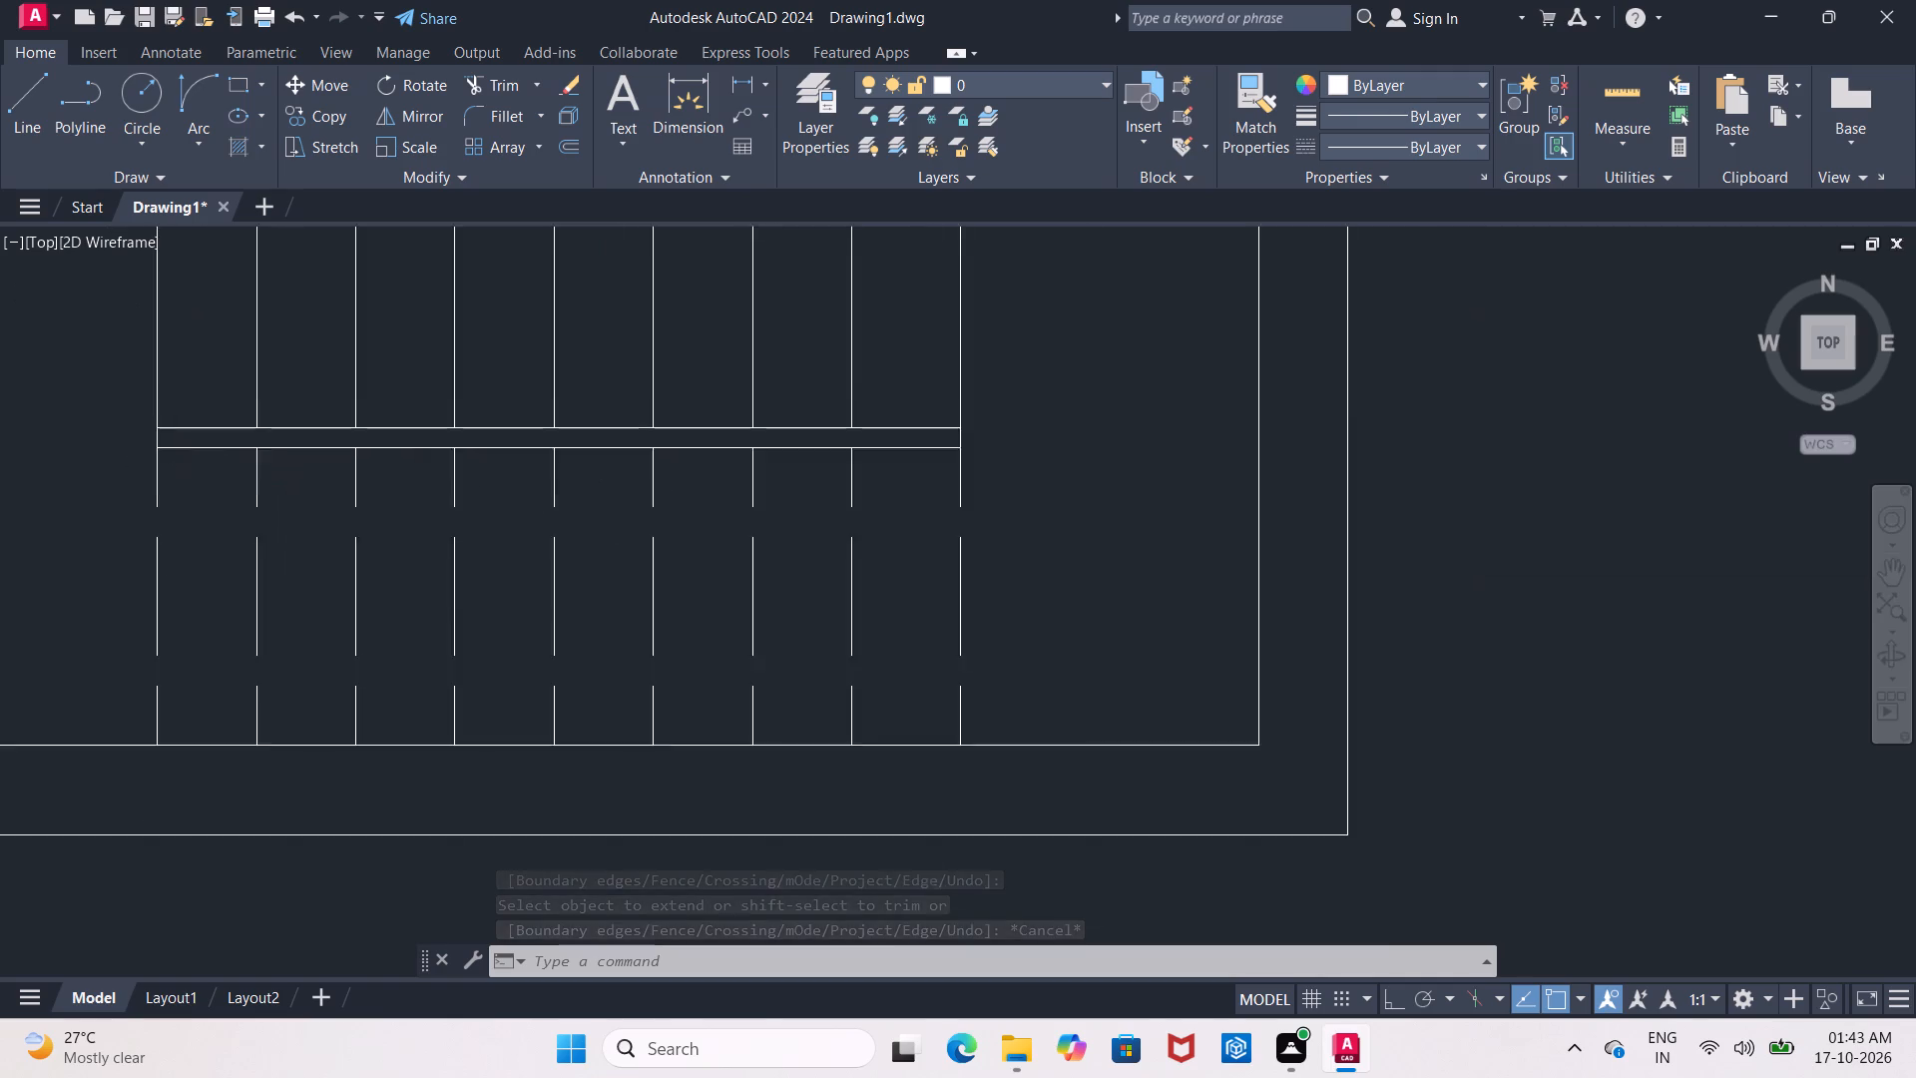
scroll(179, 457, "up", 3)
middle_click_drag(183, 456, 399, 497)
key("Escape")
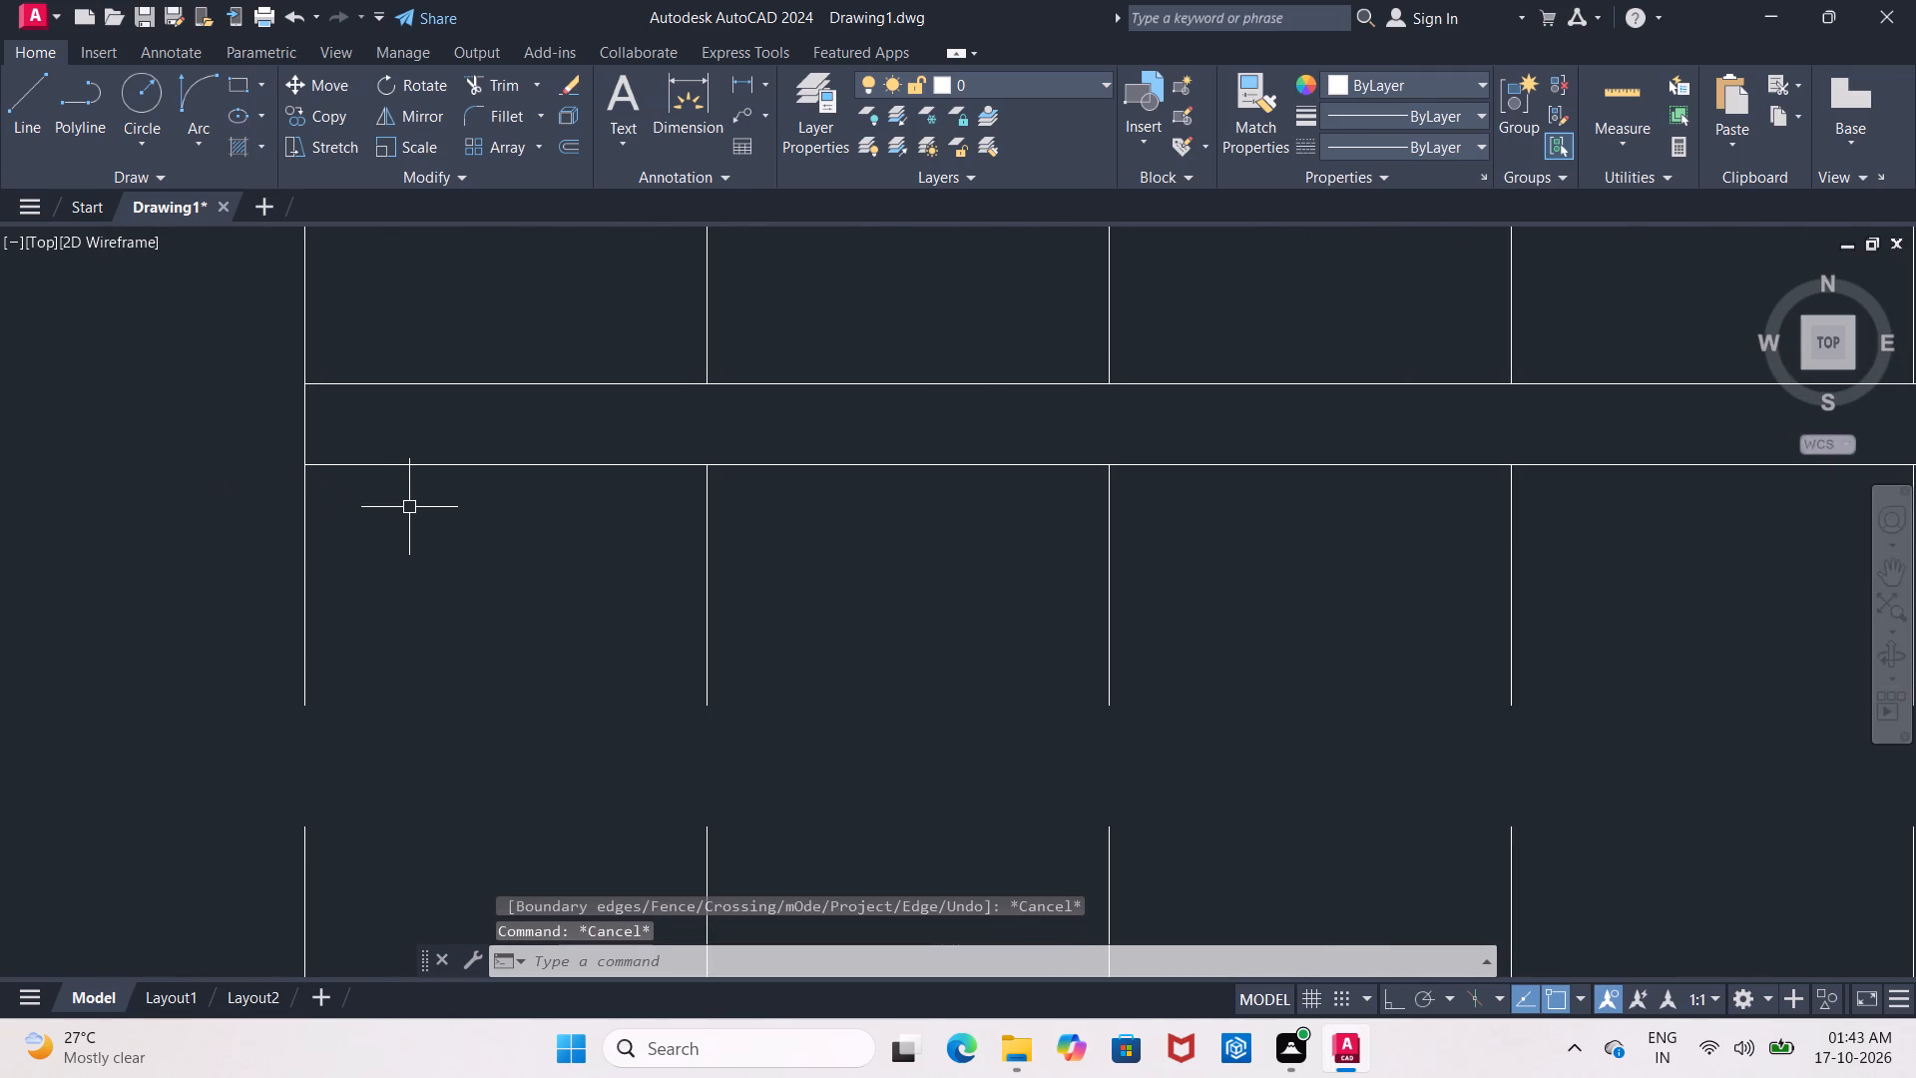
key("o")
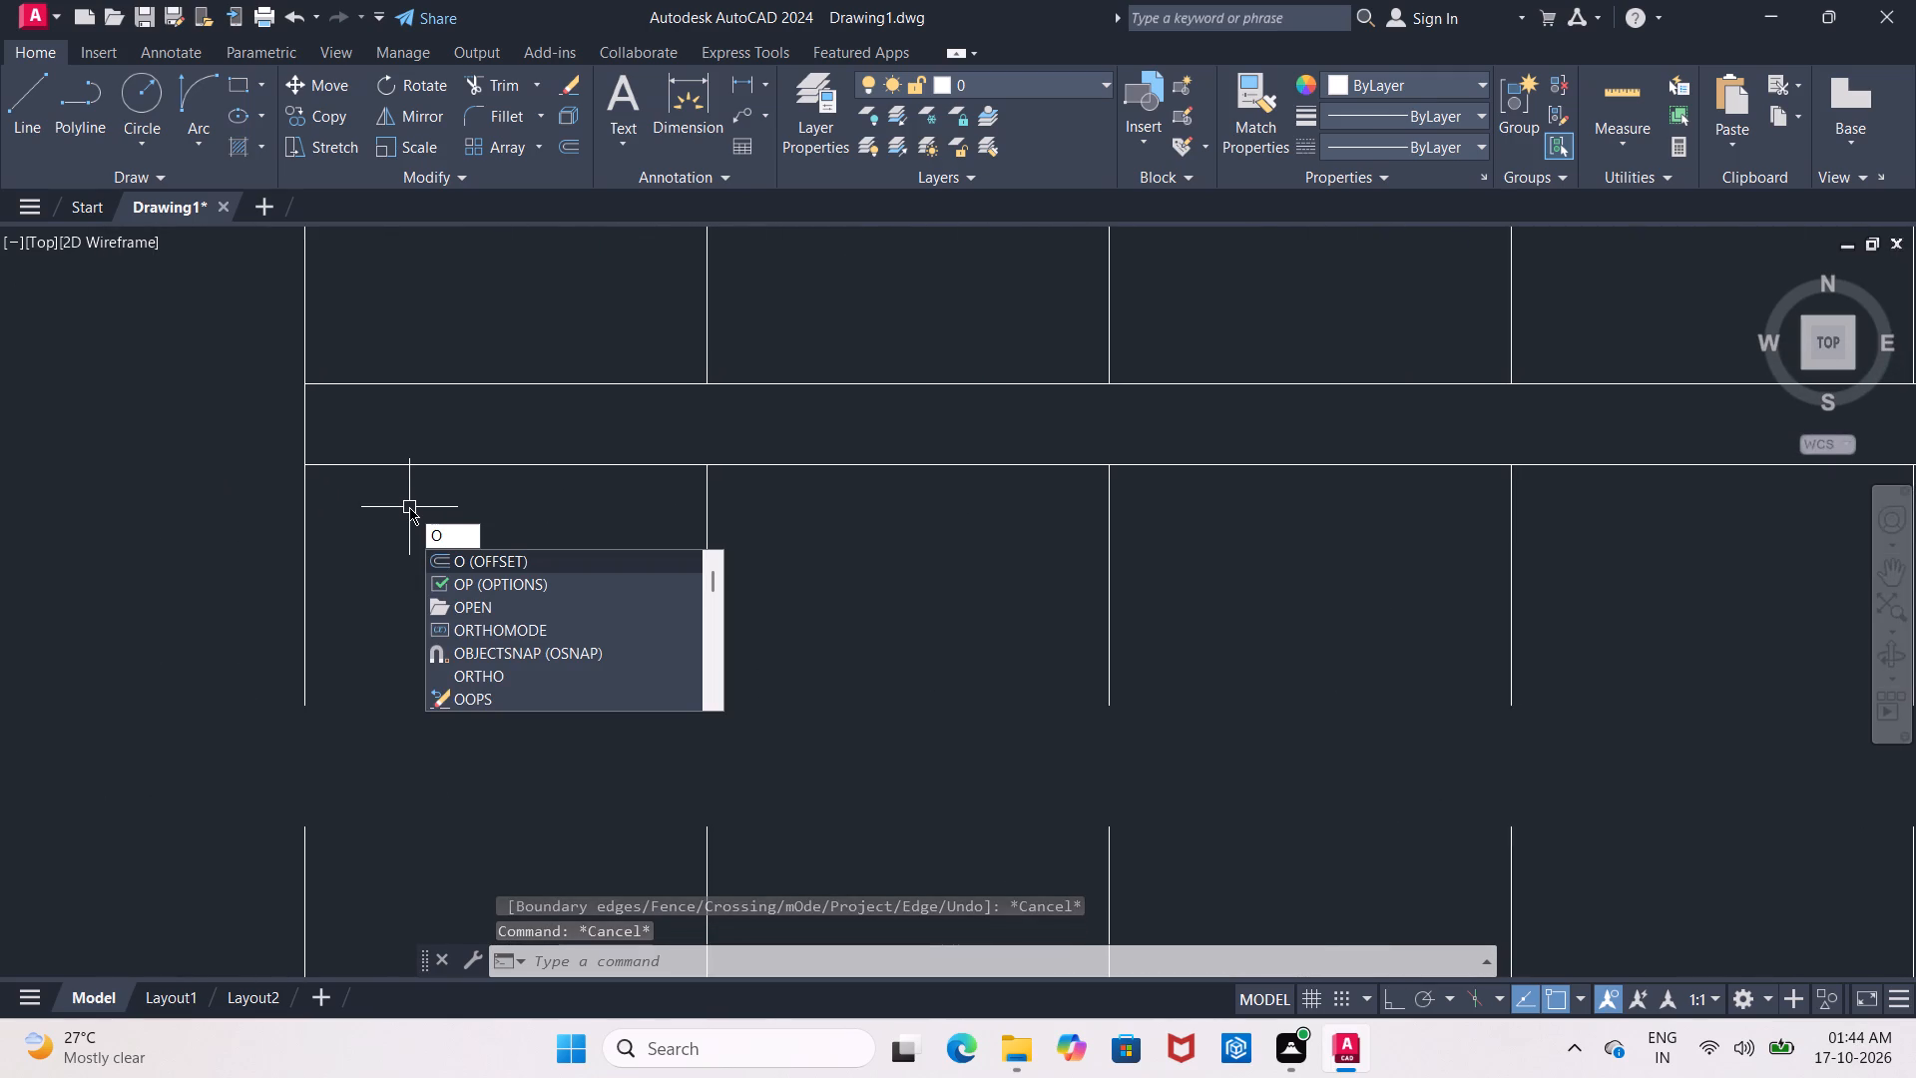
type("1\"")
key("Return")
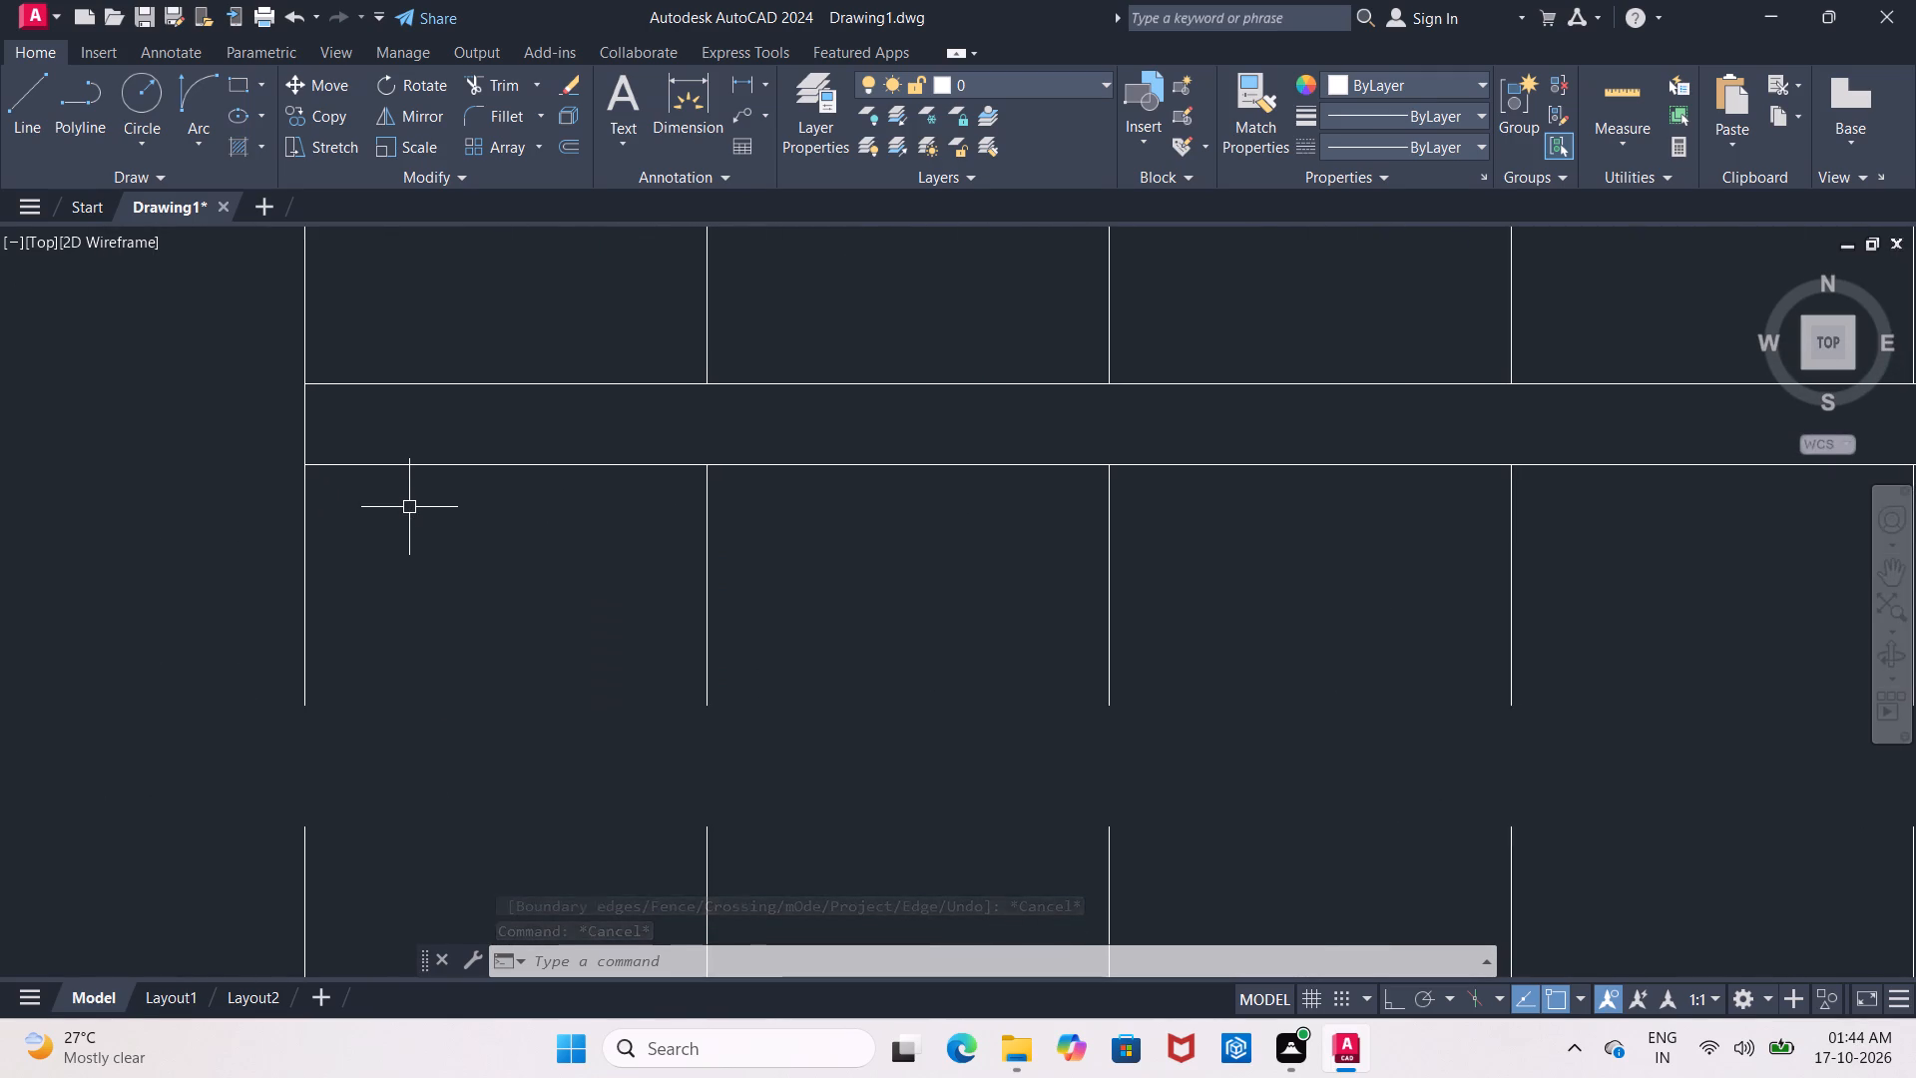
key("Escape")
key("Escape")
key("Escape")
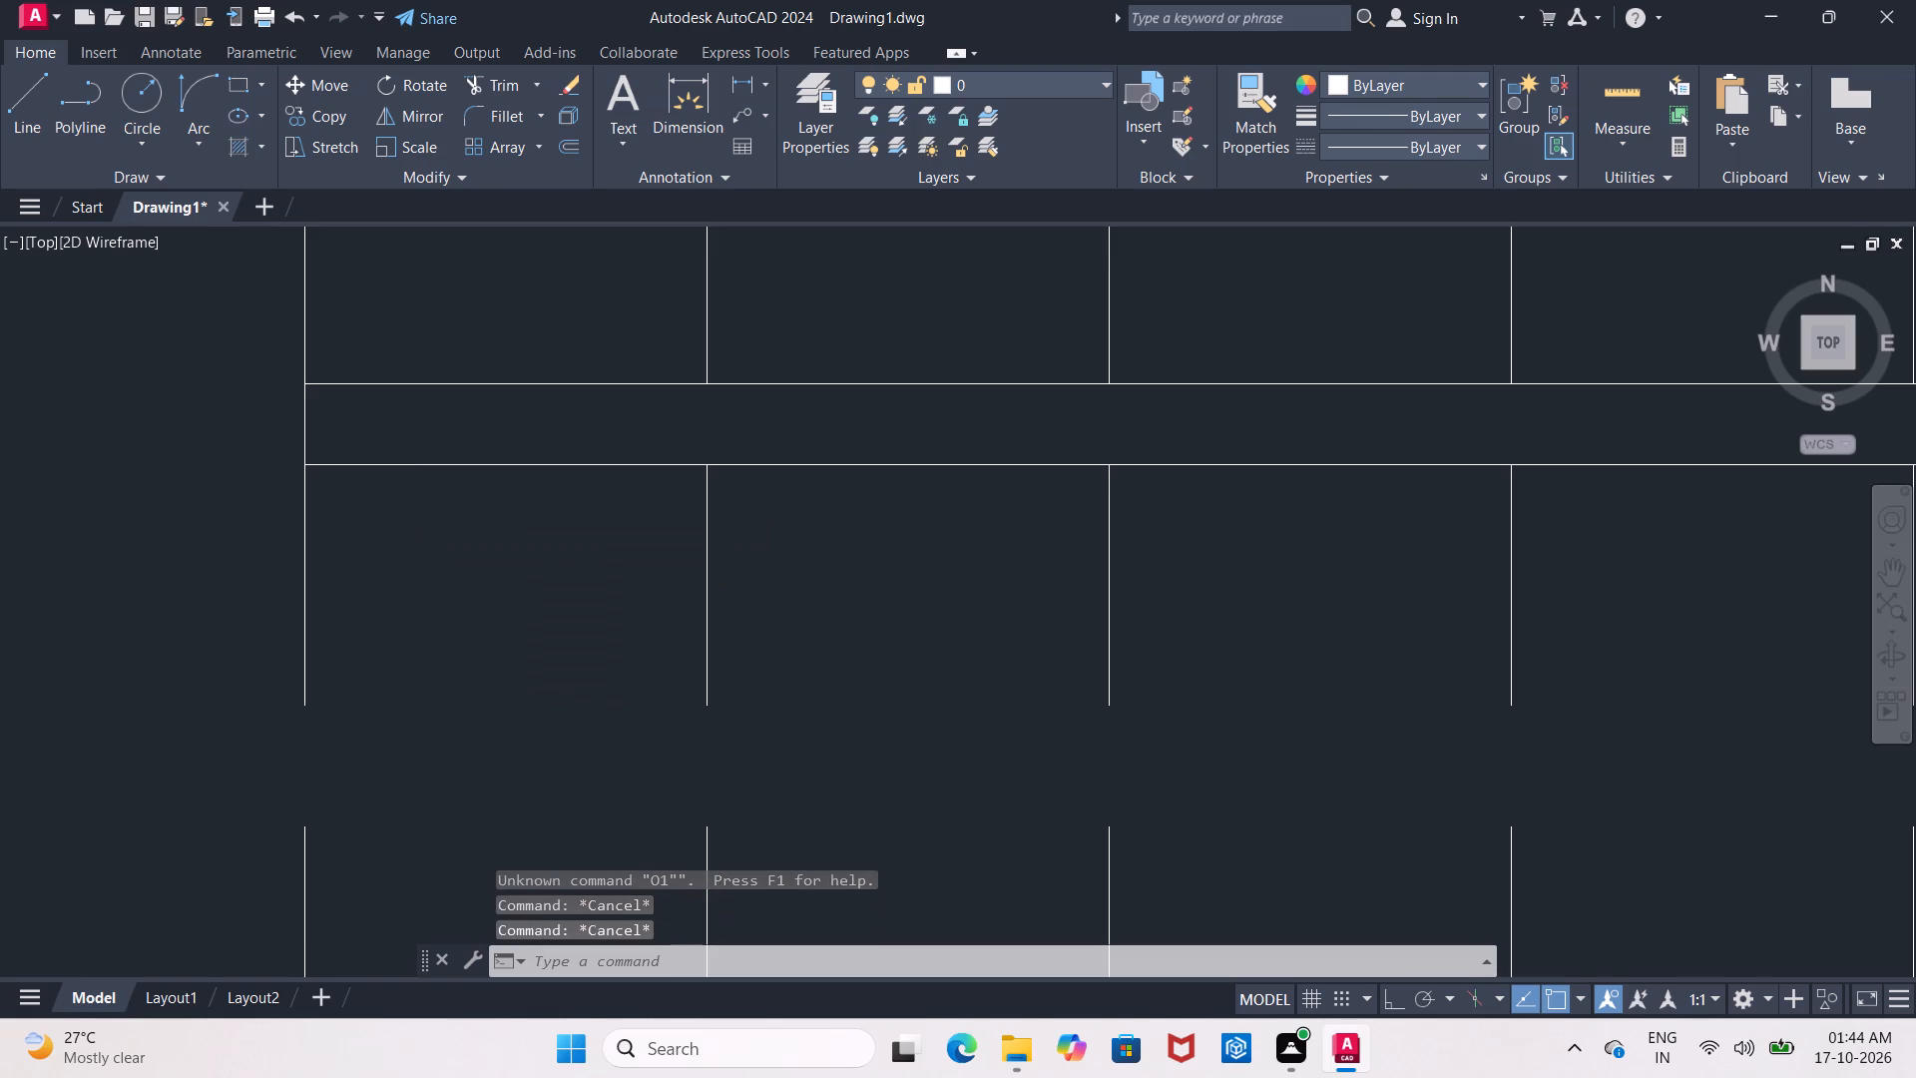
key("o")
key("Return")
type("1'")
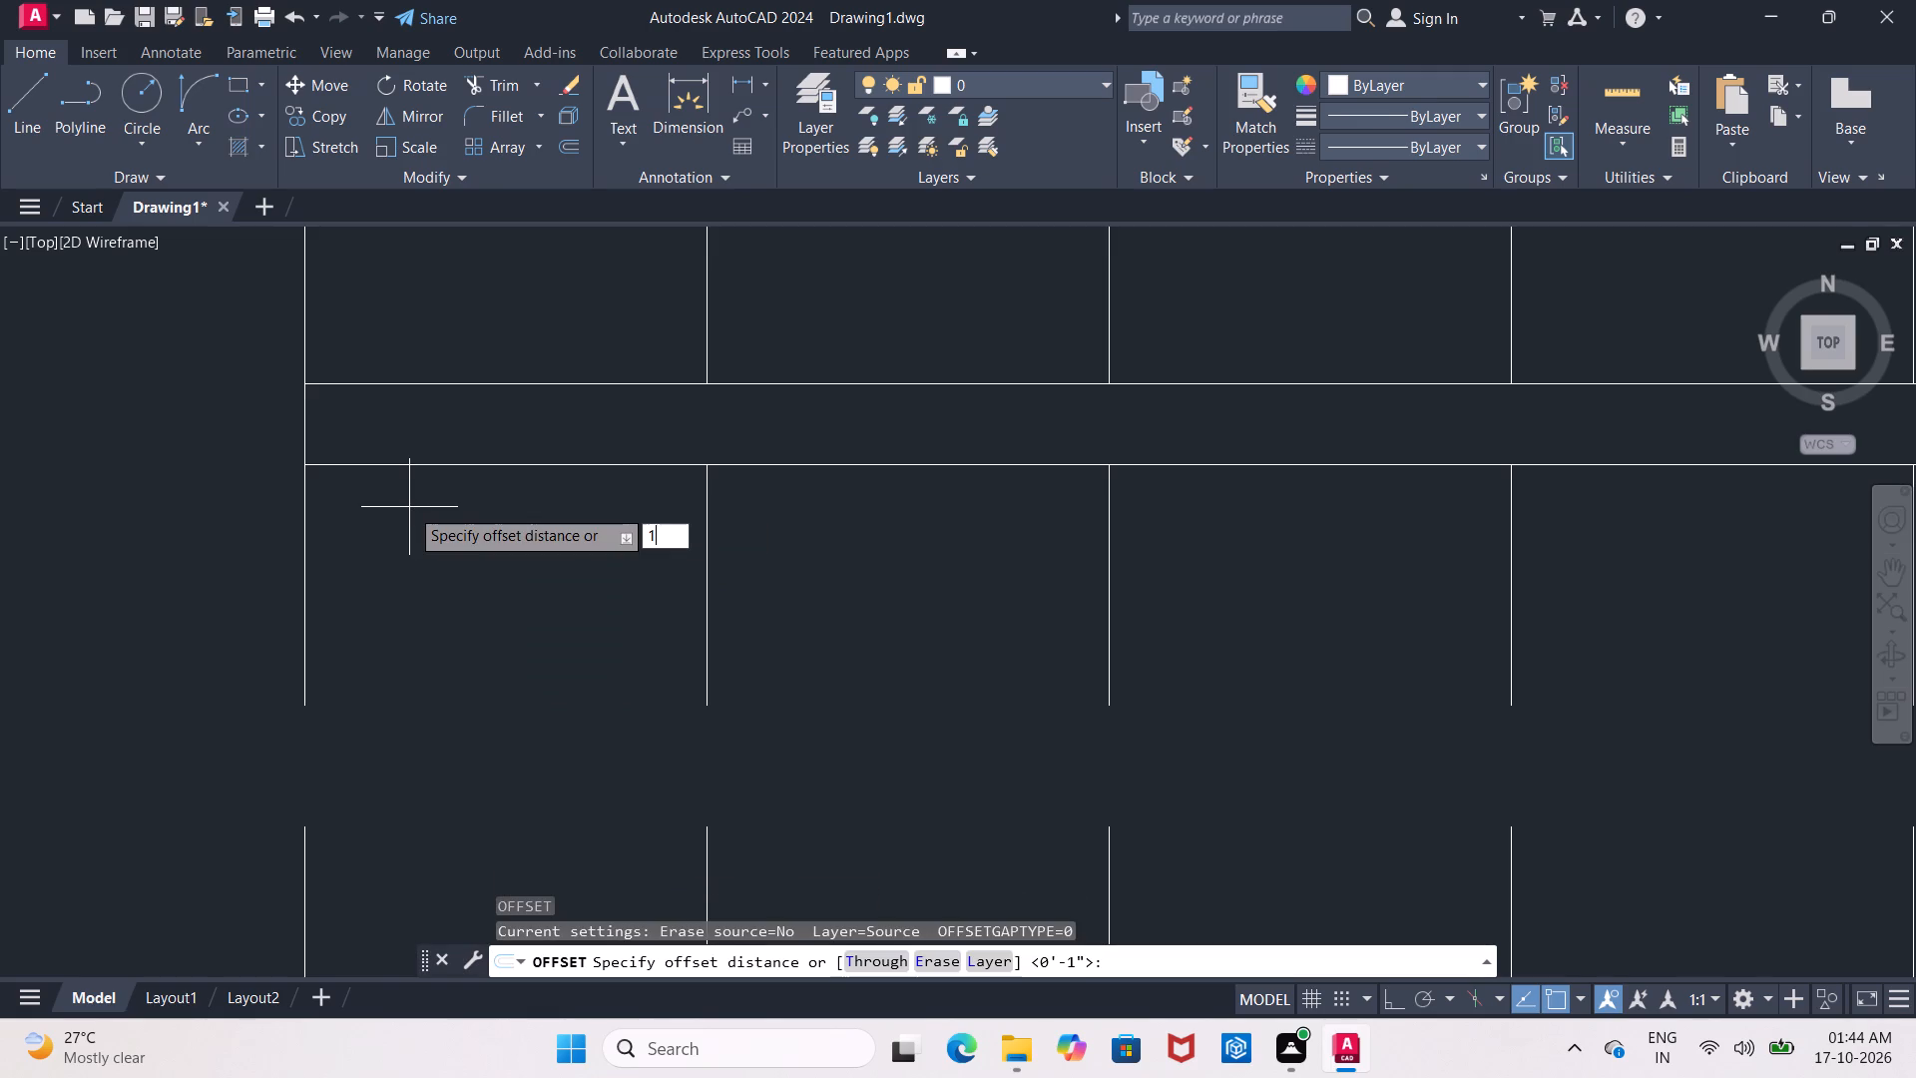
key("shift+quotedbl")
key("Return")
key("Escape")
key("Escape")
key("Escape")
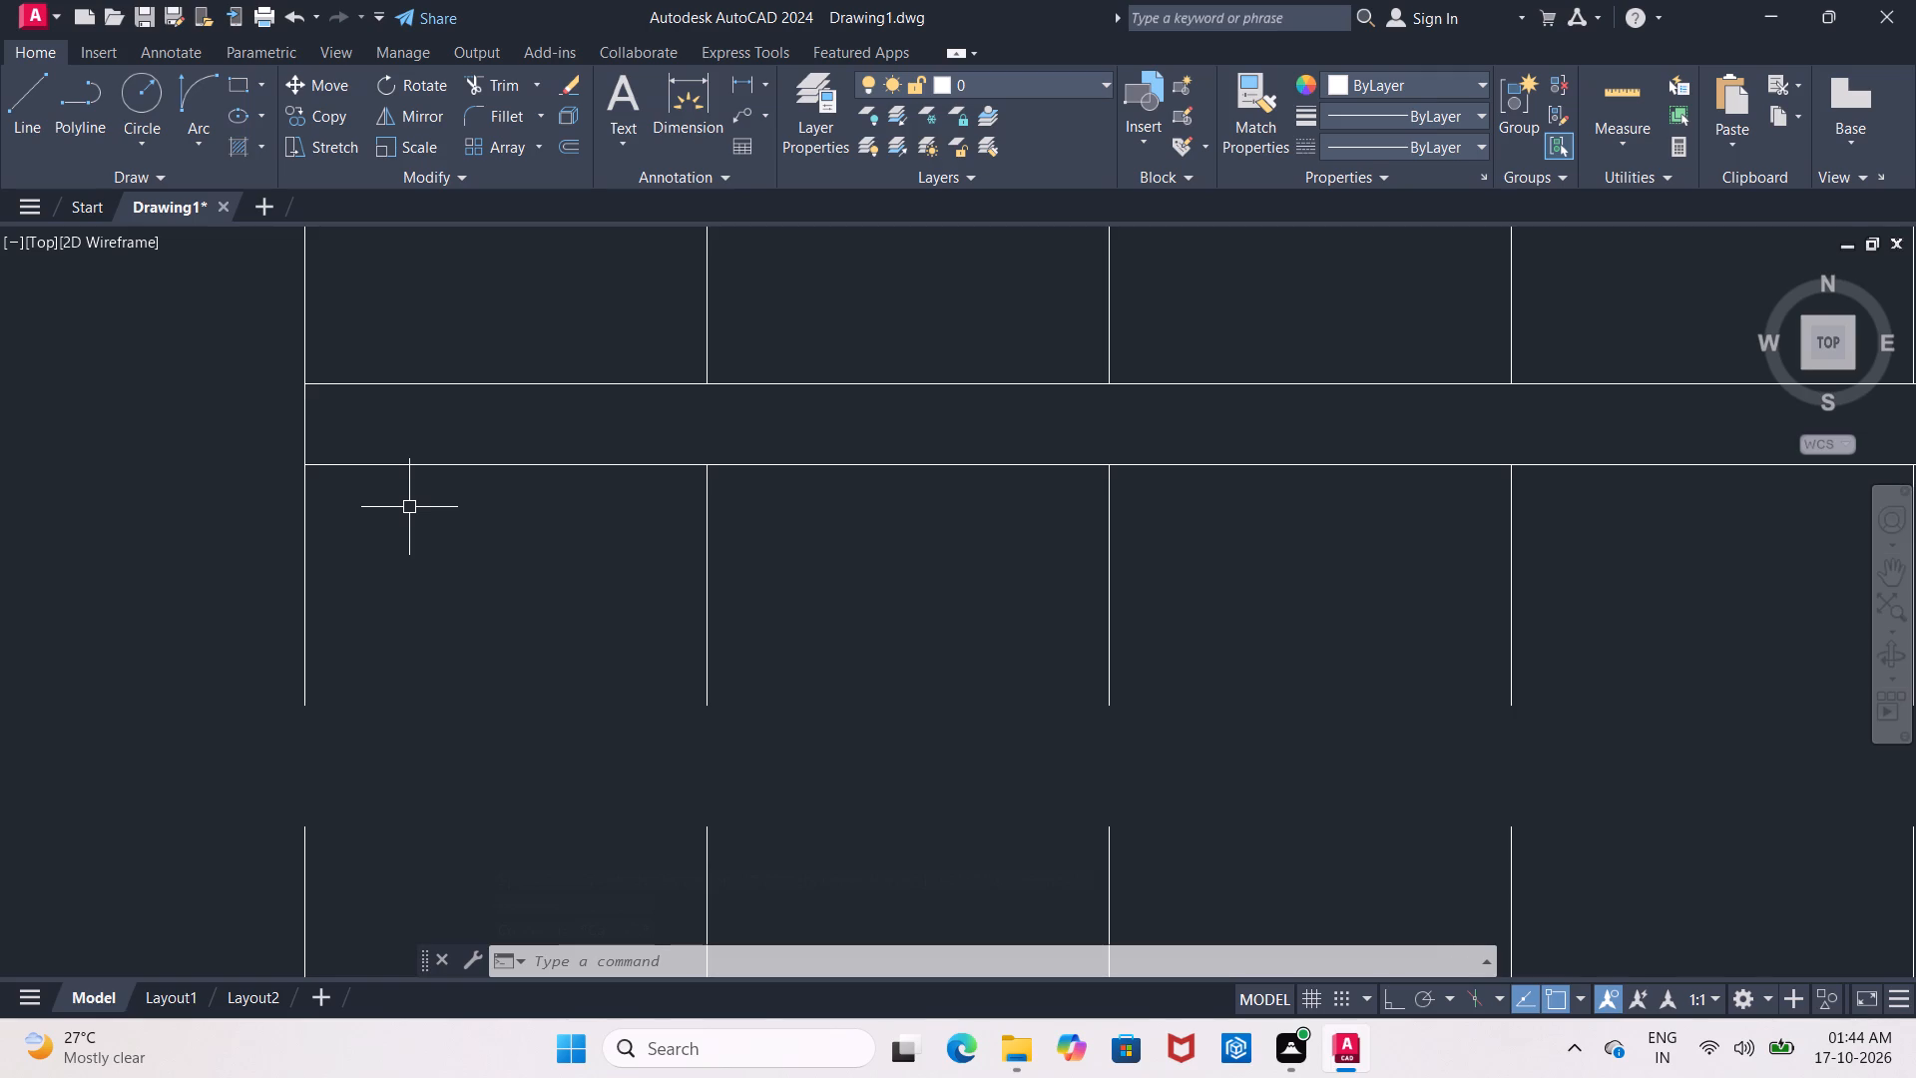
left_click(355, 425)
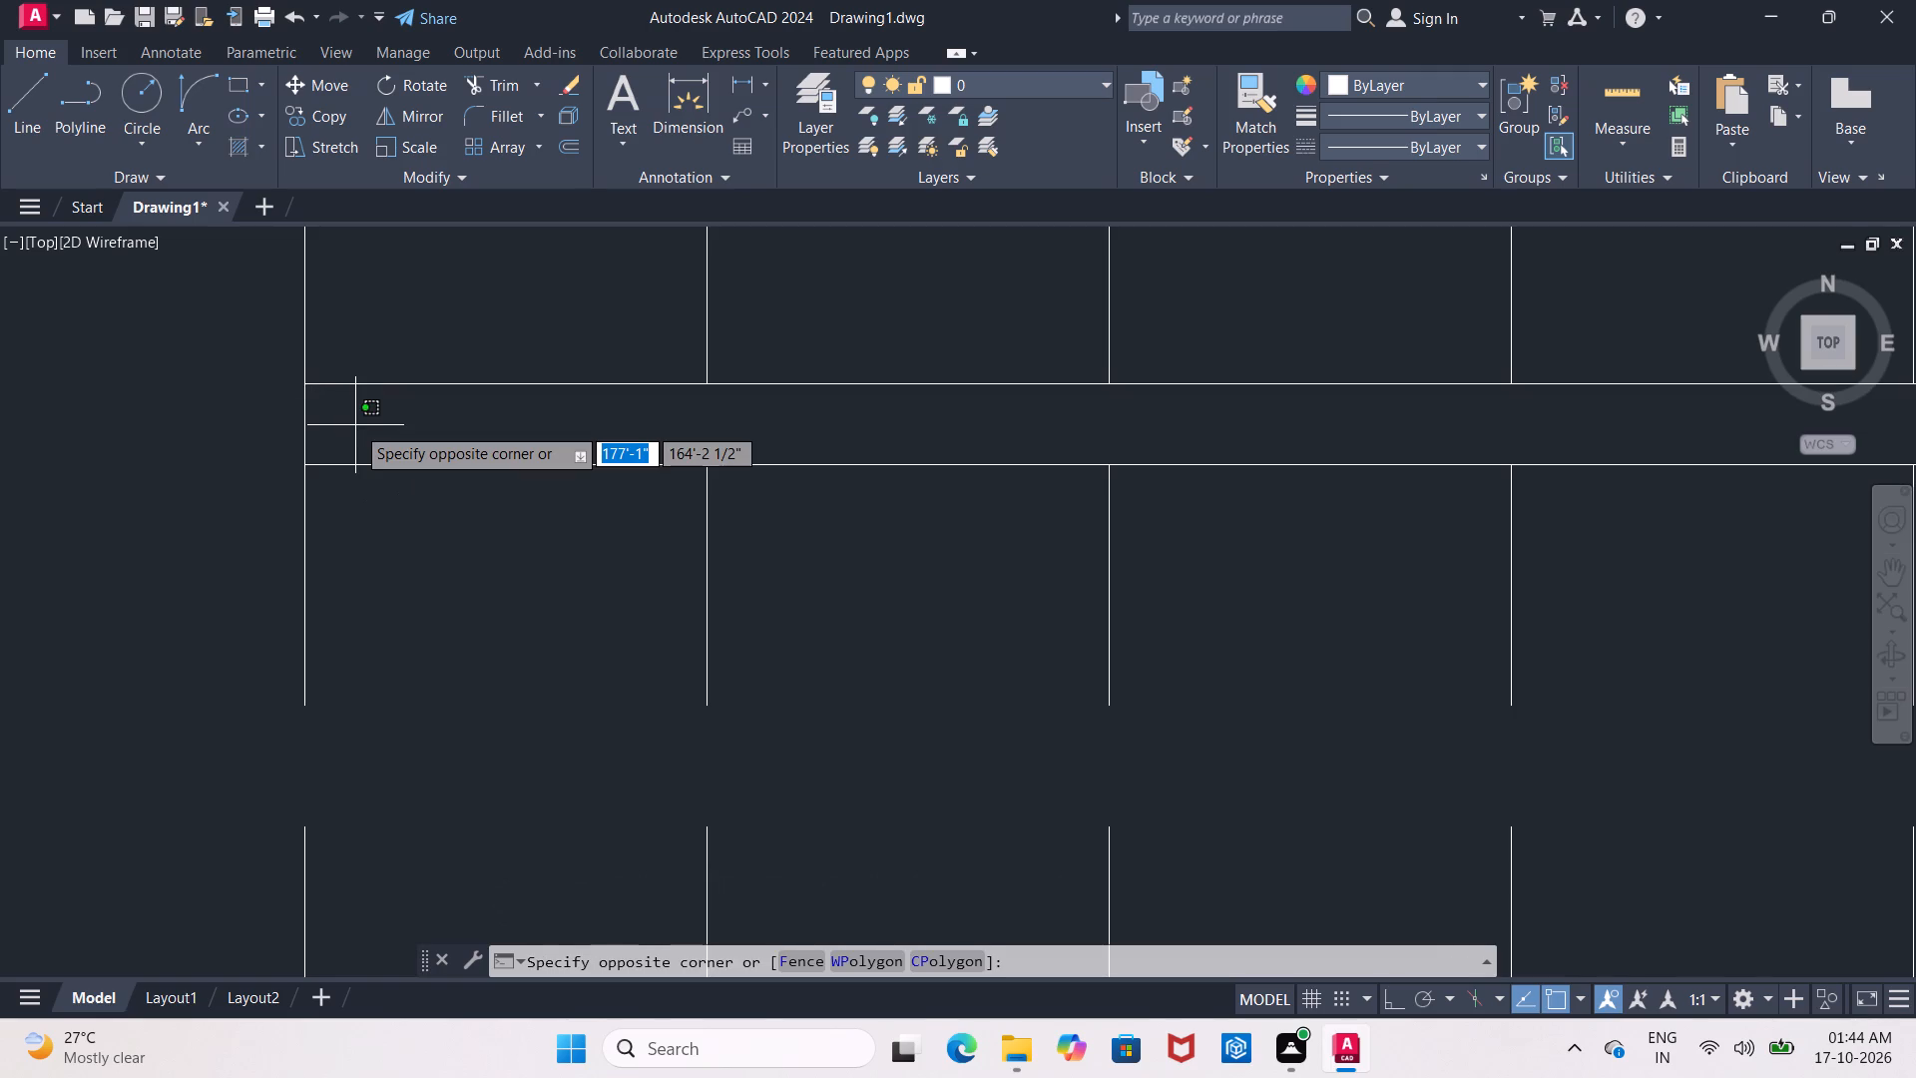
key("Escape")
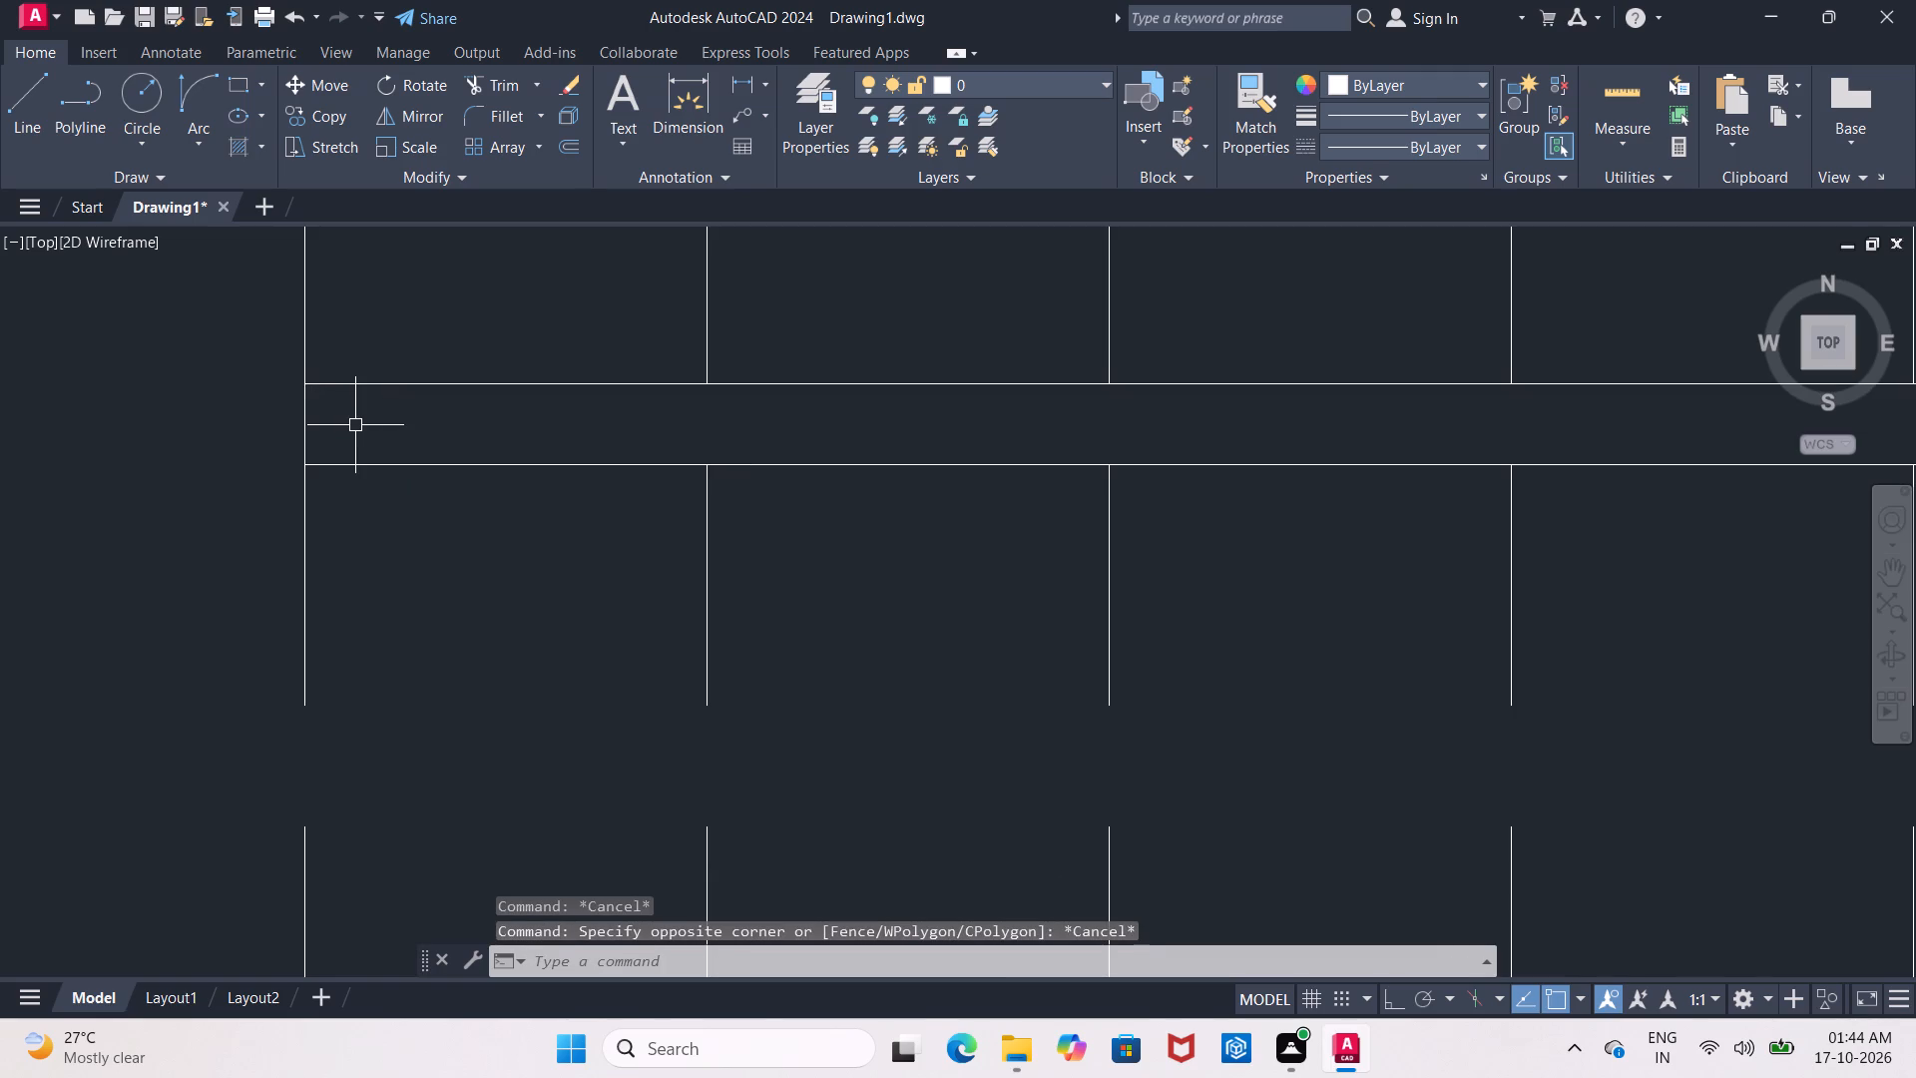
Offset the north flight's westernmost tread line 1" to the west and its easternmost tread line 1" to the east.
key("o")
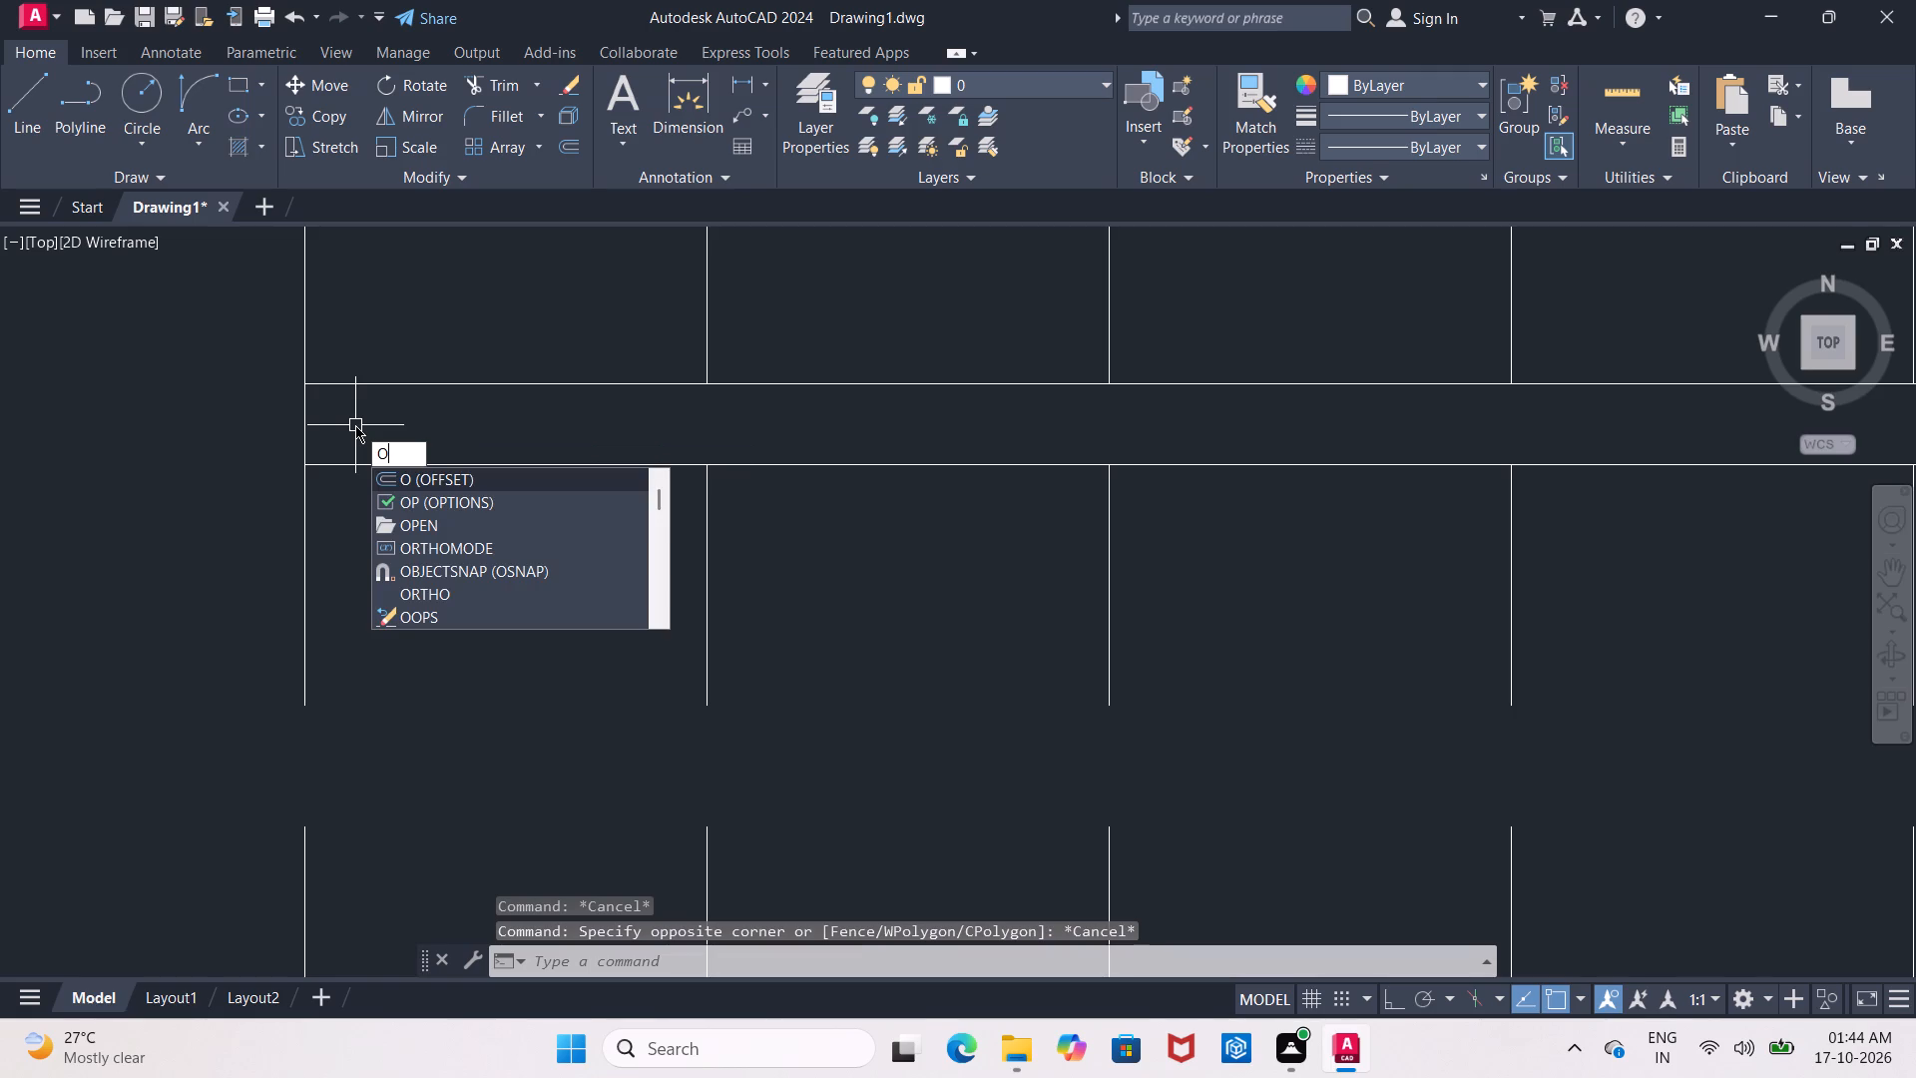
key("Return")
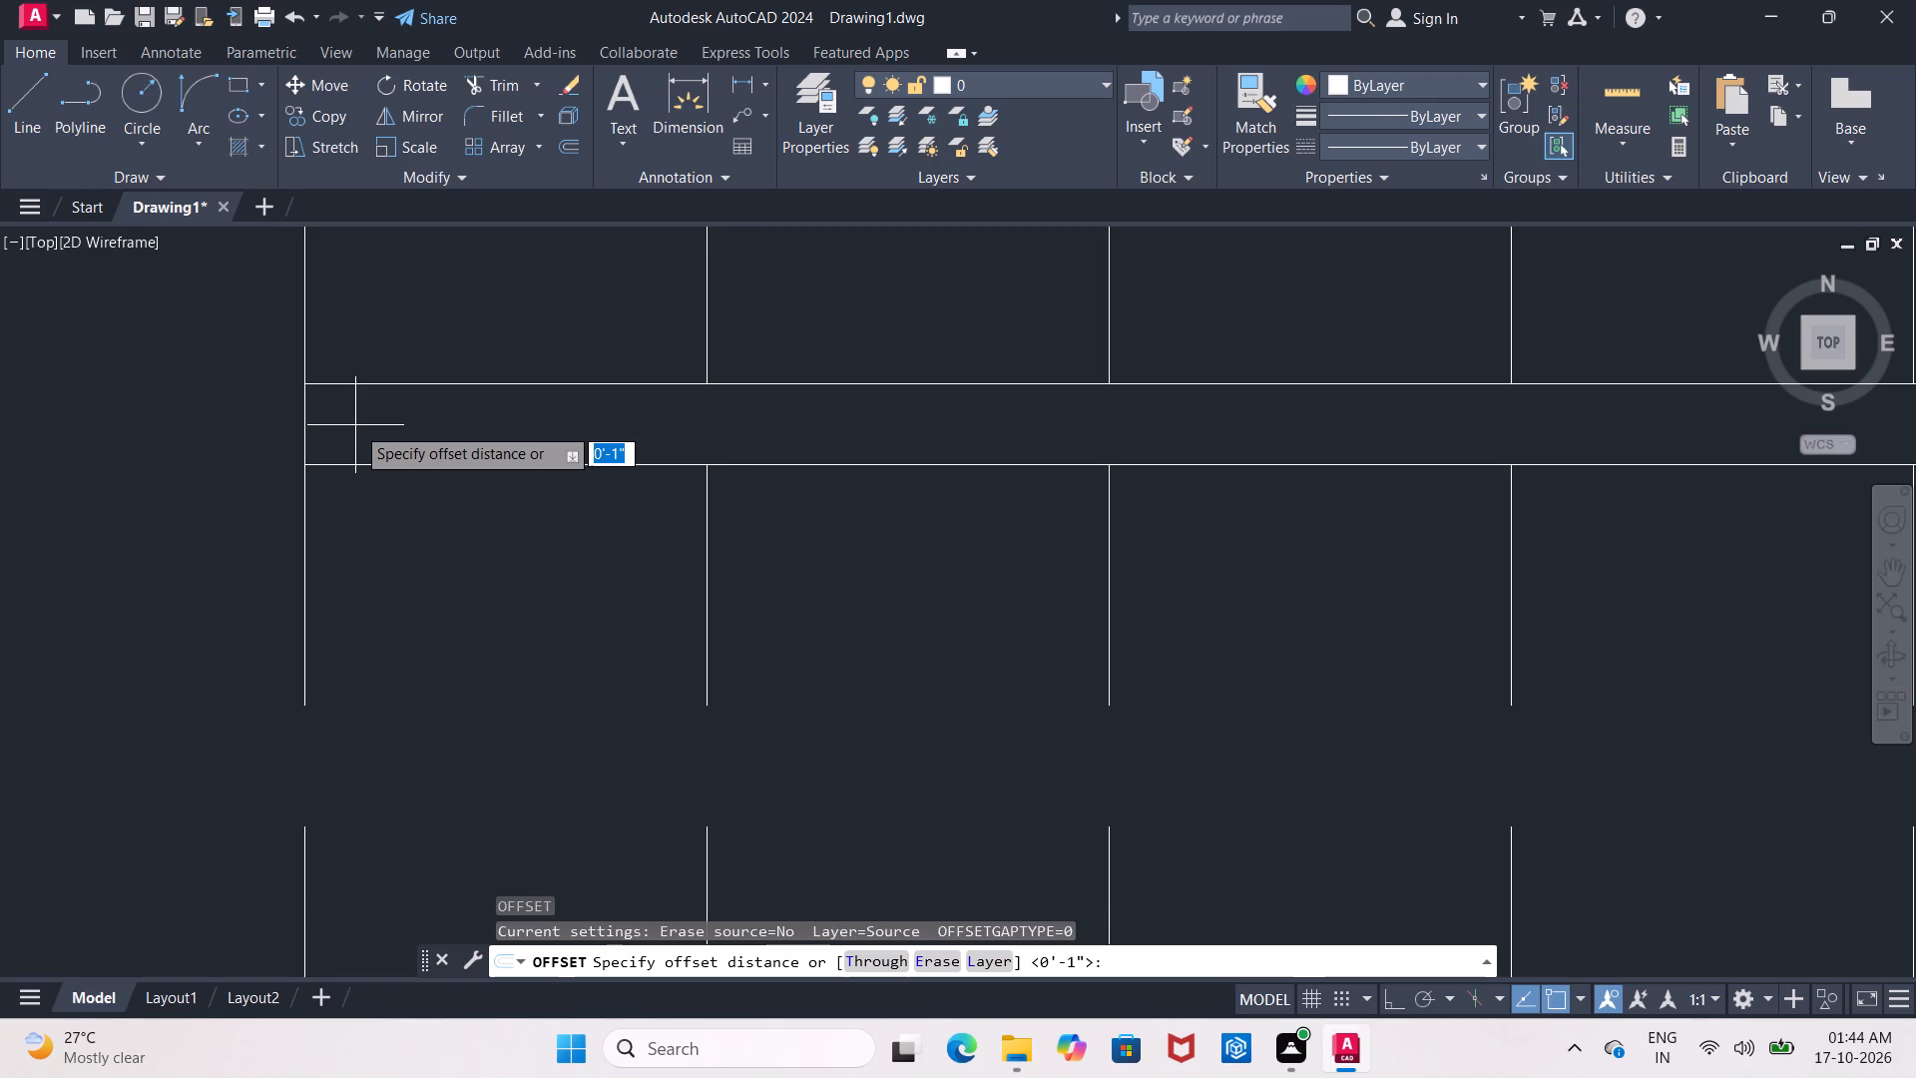
key("Return")
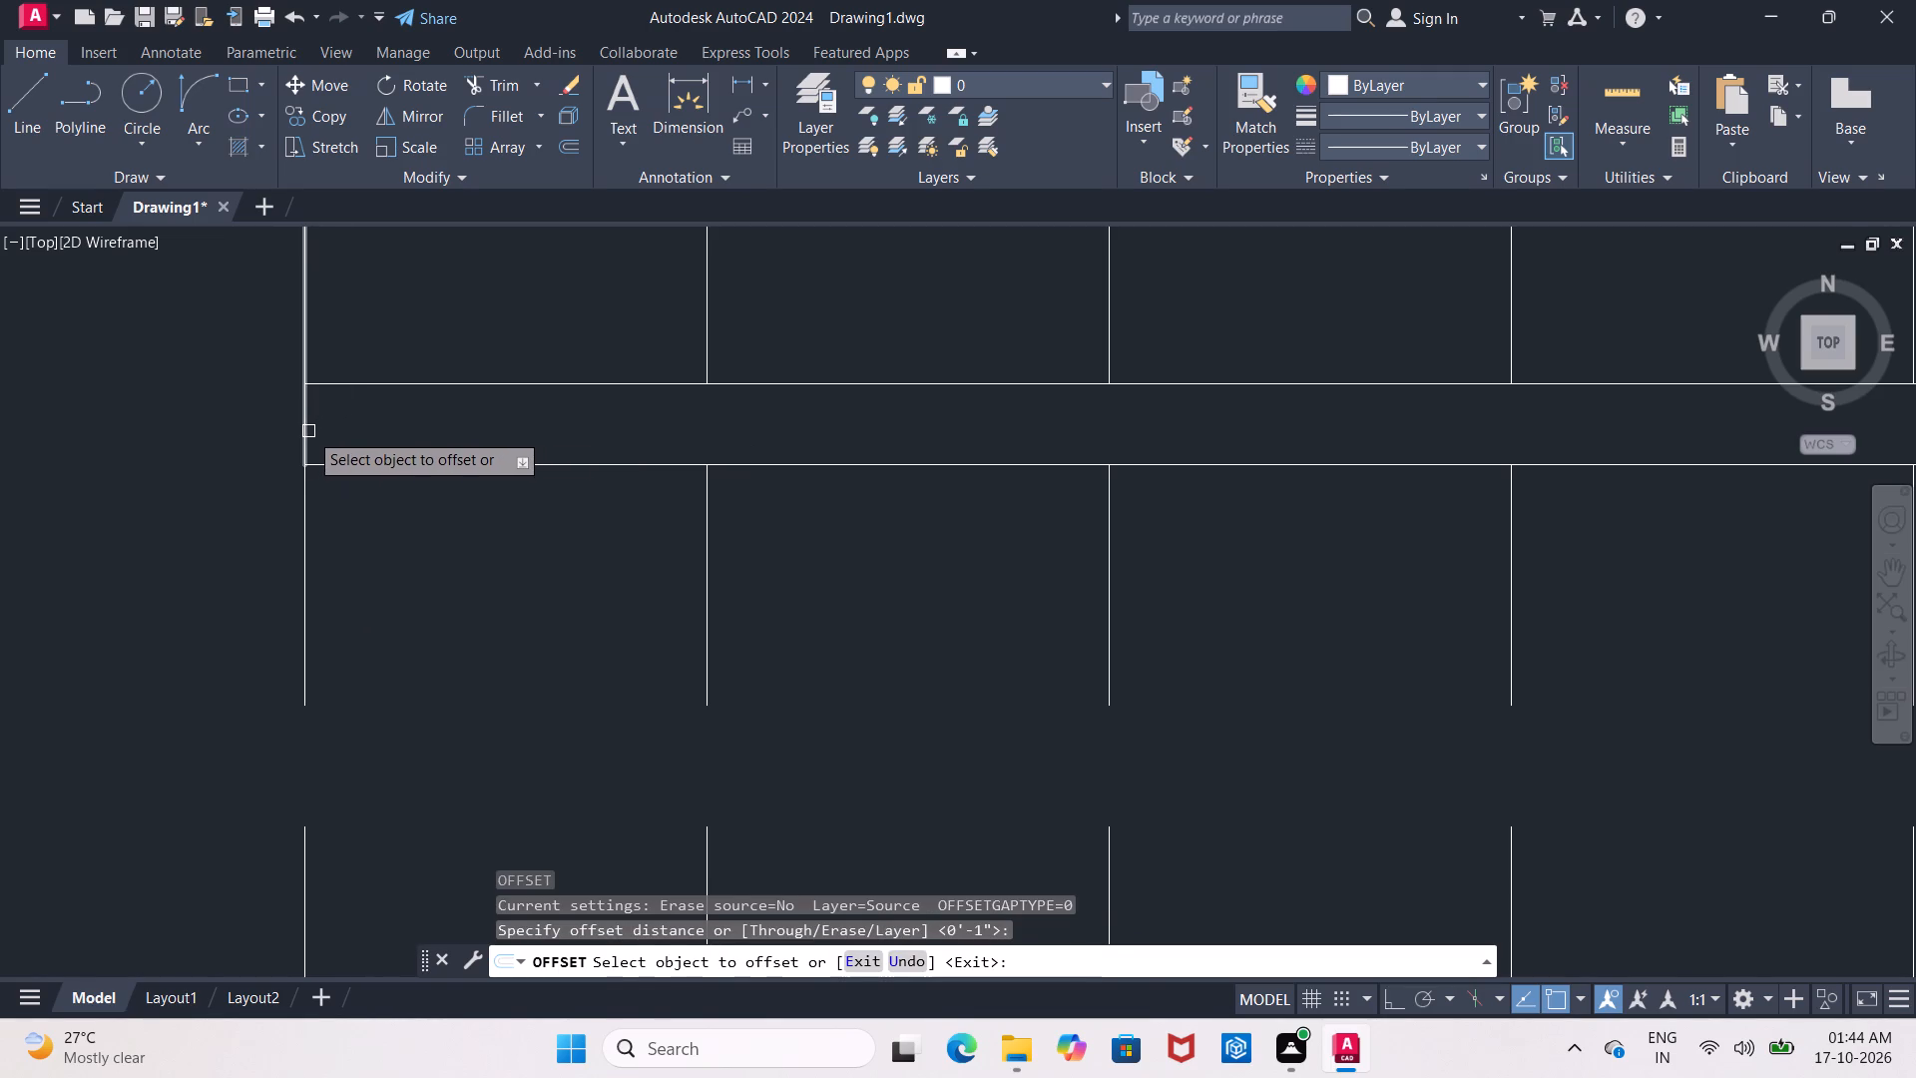
left_click(308, 431)
left_click(203, 440)
scroll(583, 551, "down", 1)
middle_click_drag(583, 552, 0, 497)
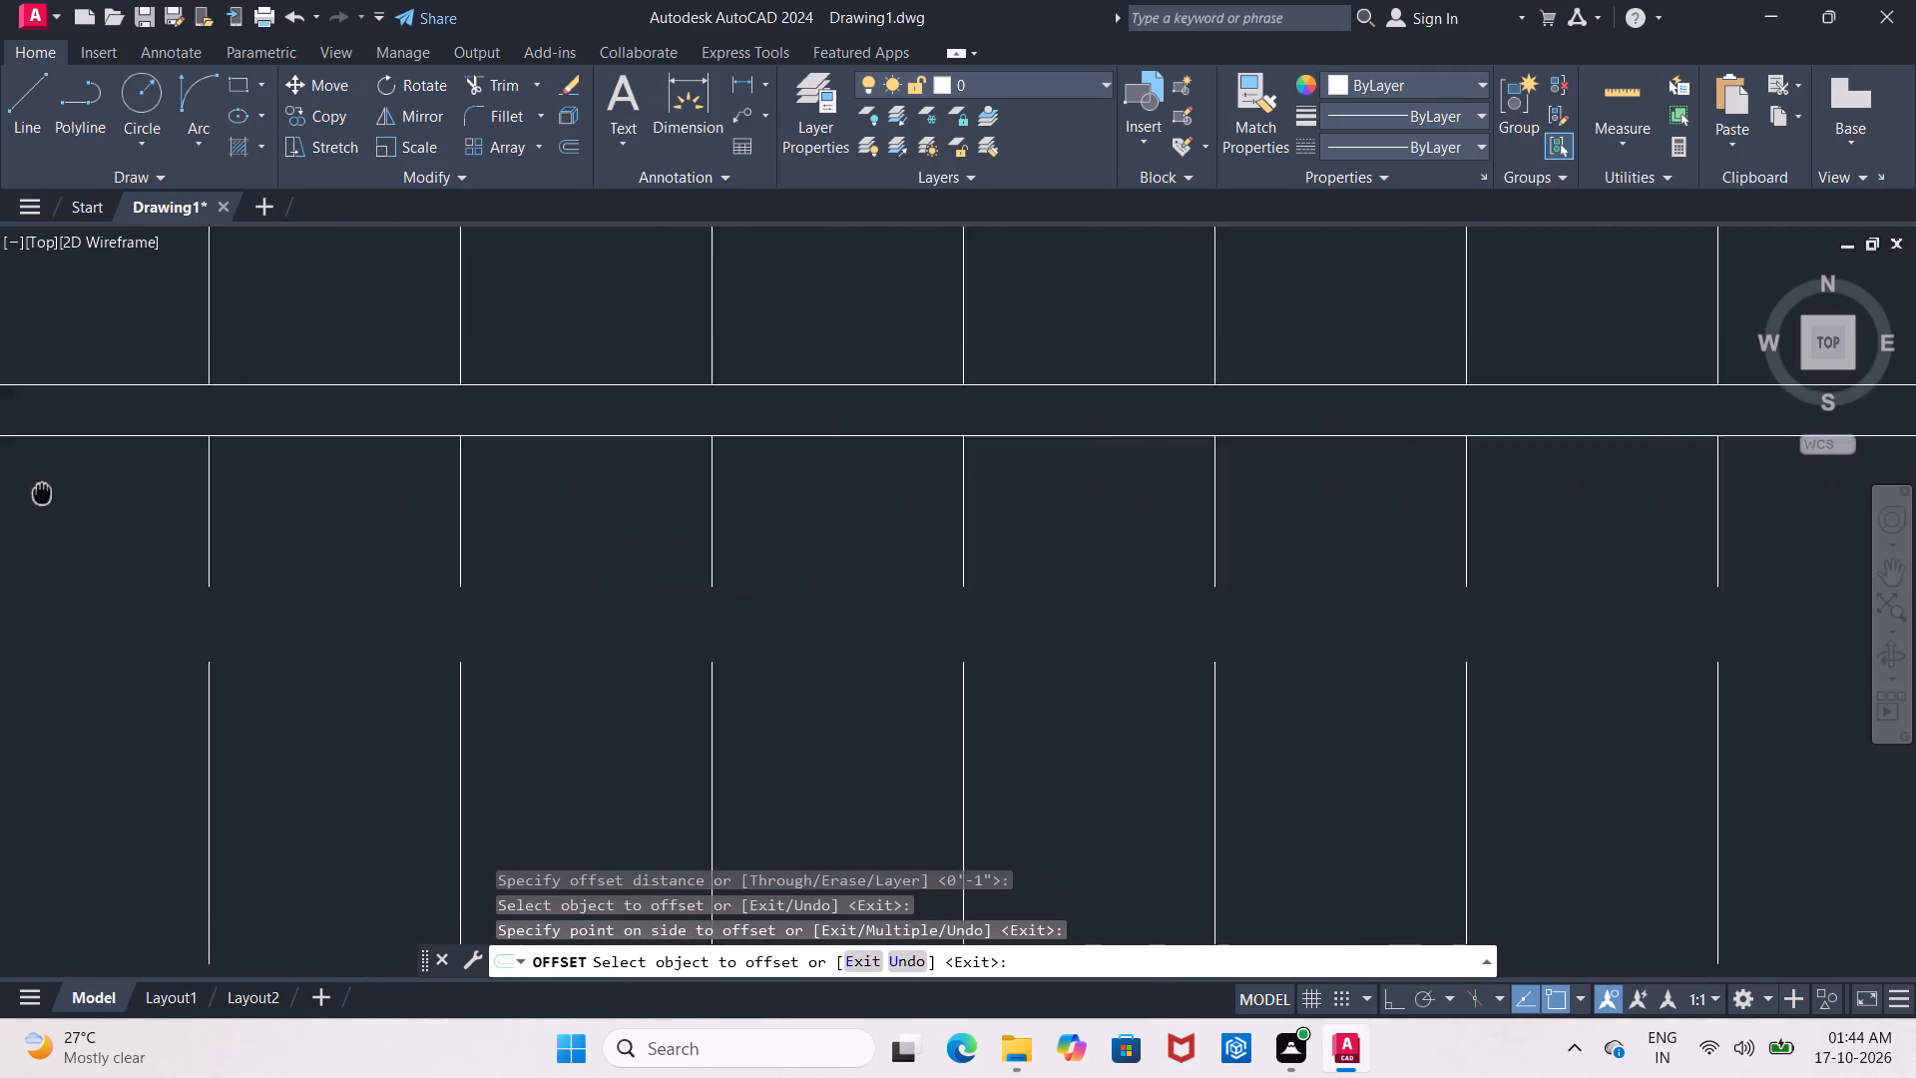
middle_click_drag(0, 497, 0, 495)
middle_click_drag(1720, 276, 527, 450)
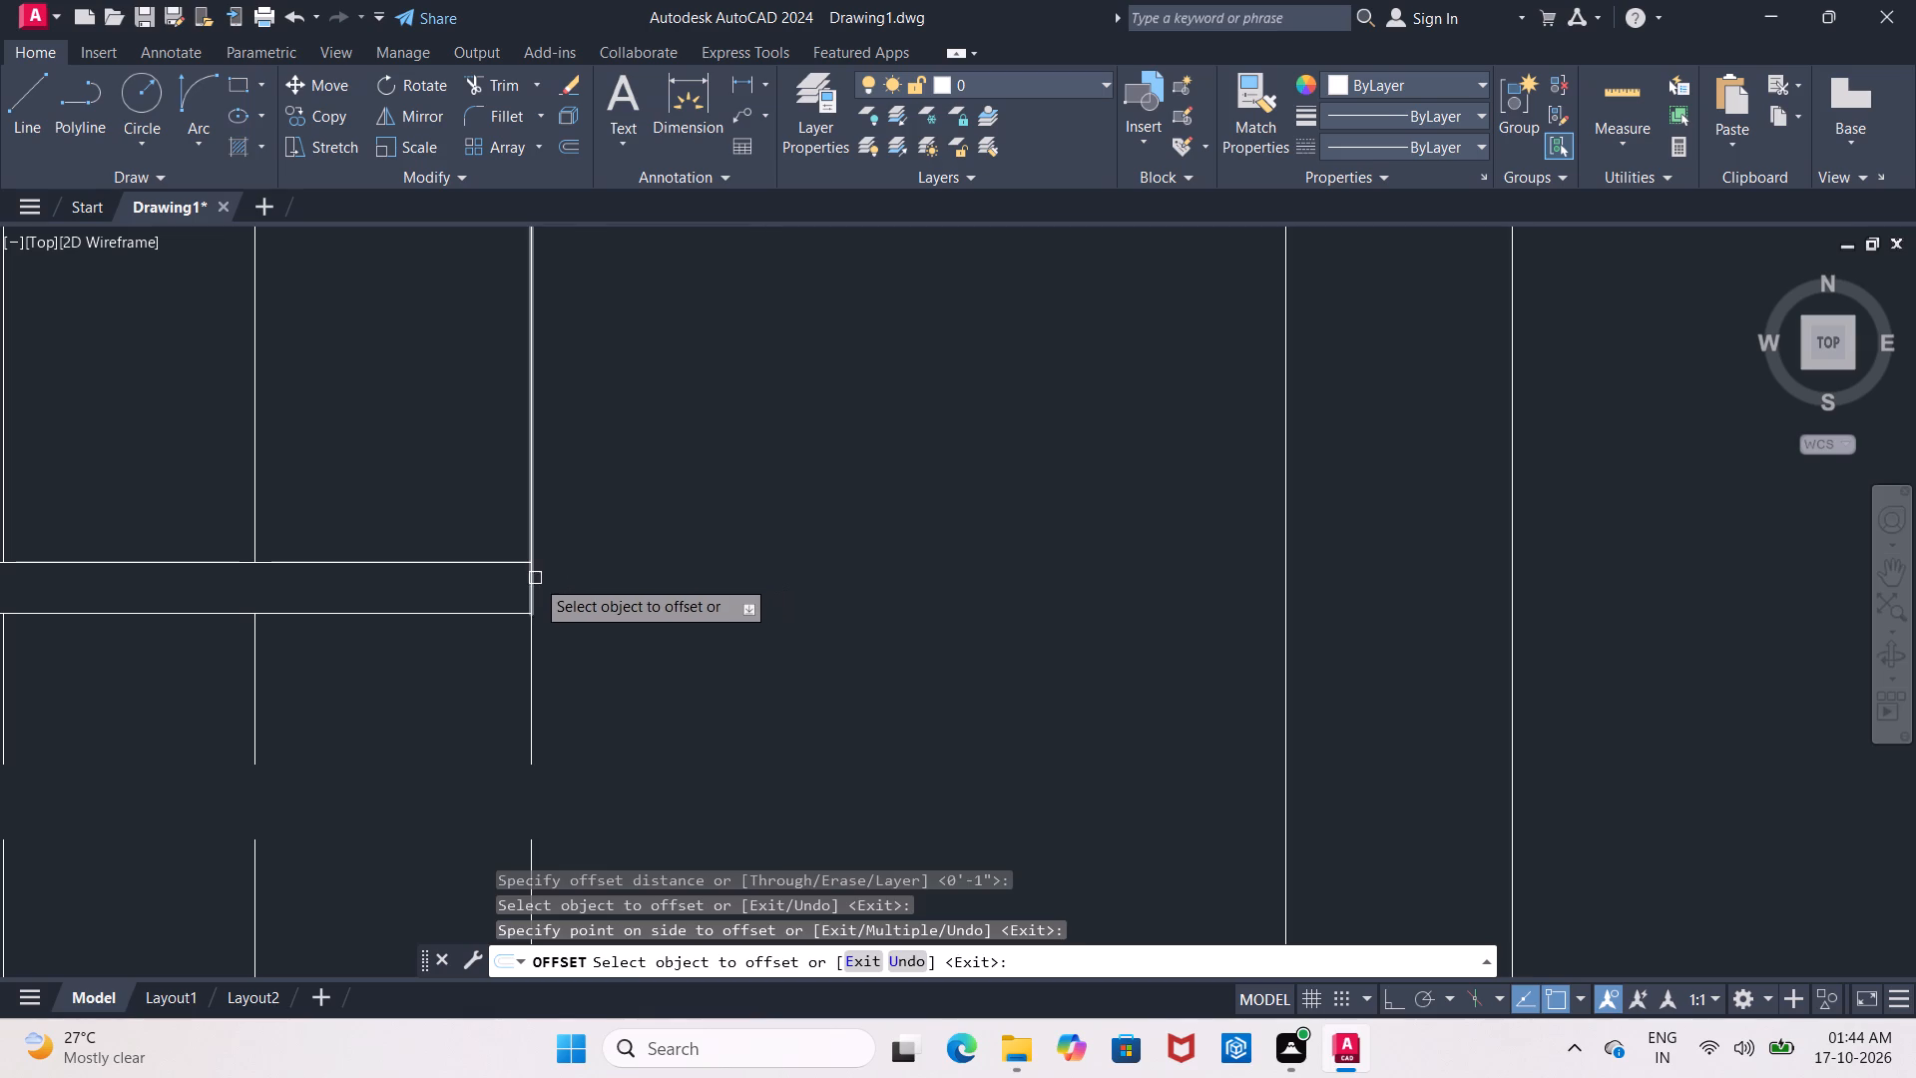
left_click_drag(535, 578, 549, 596)
left_click(715, 600)
middle_click_drag(695, 618, 832, 578)
key("Escape")
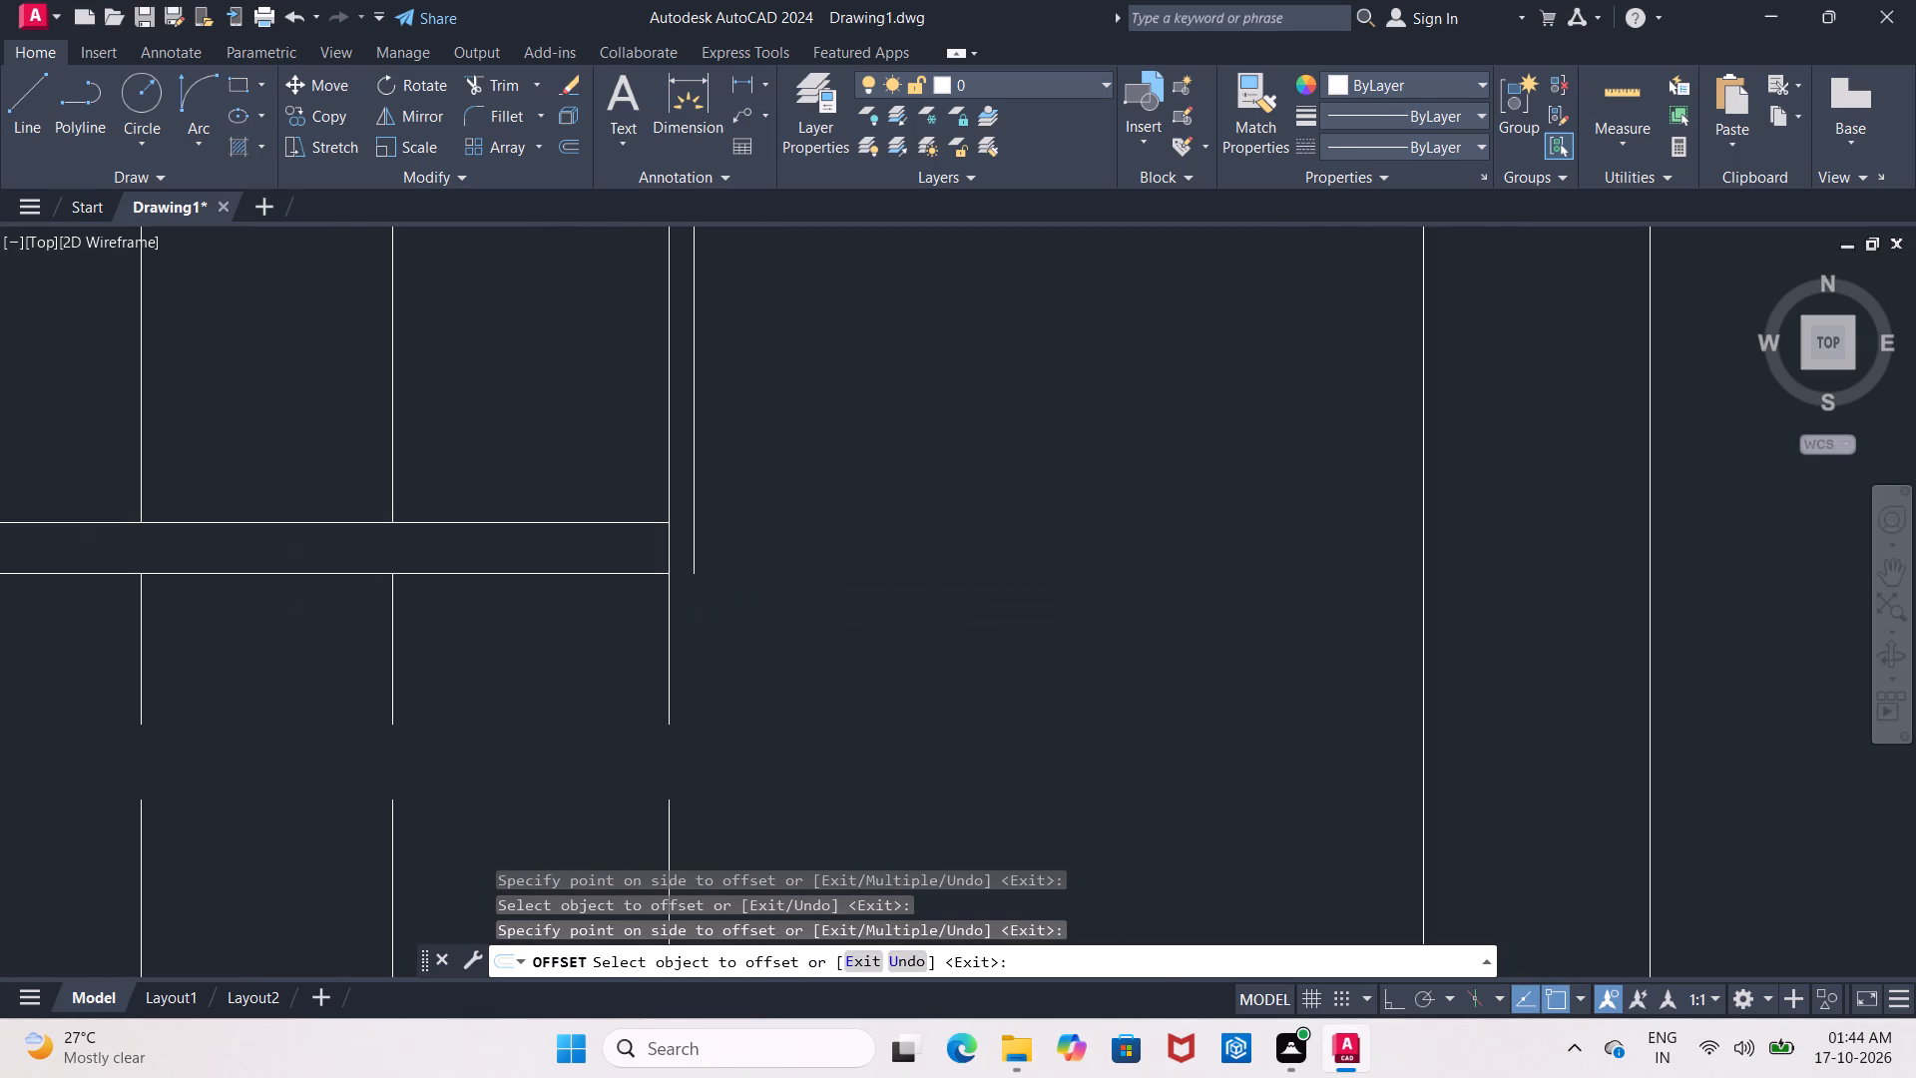
Extend both divider lines at their east and west ends to the new offset lines.
type("ex")
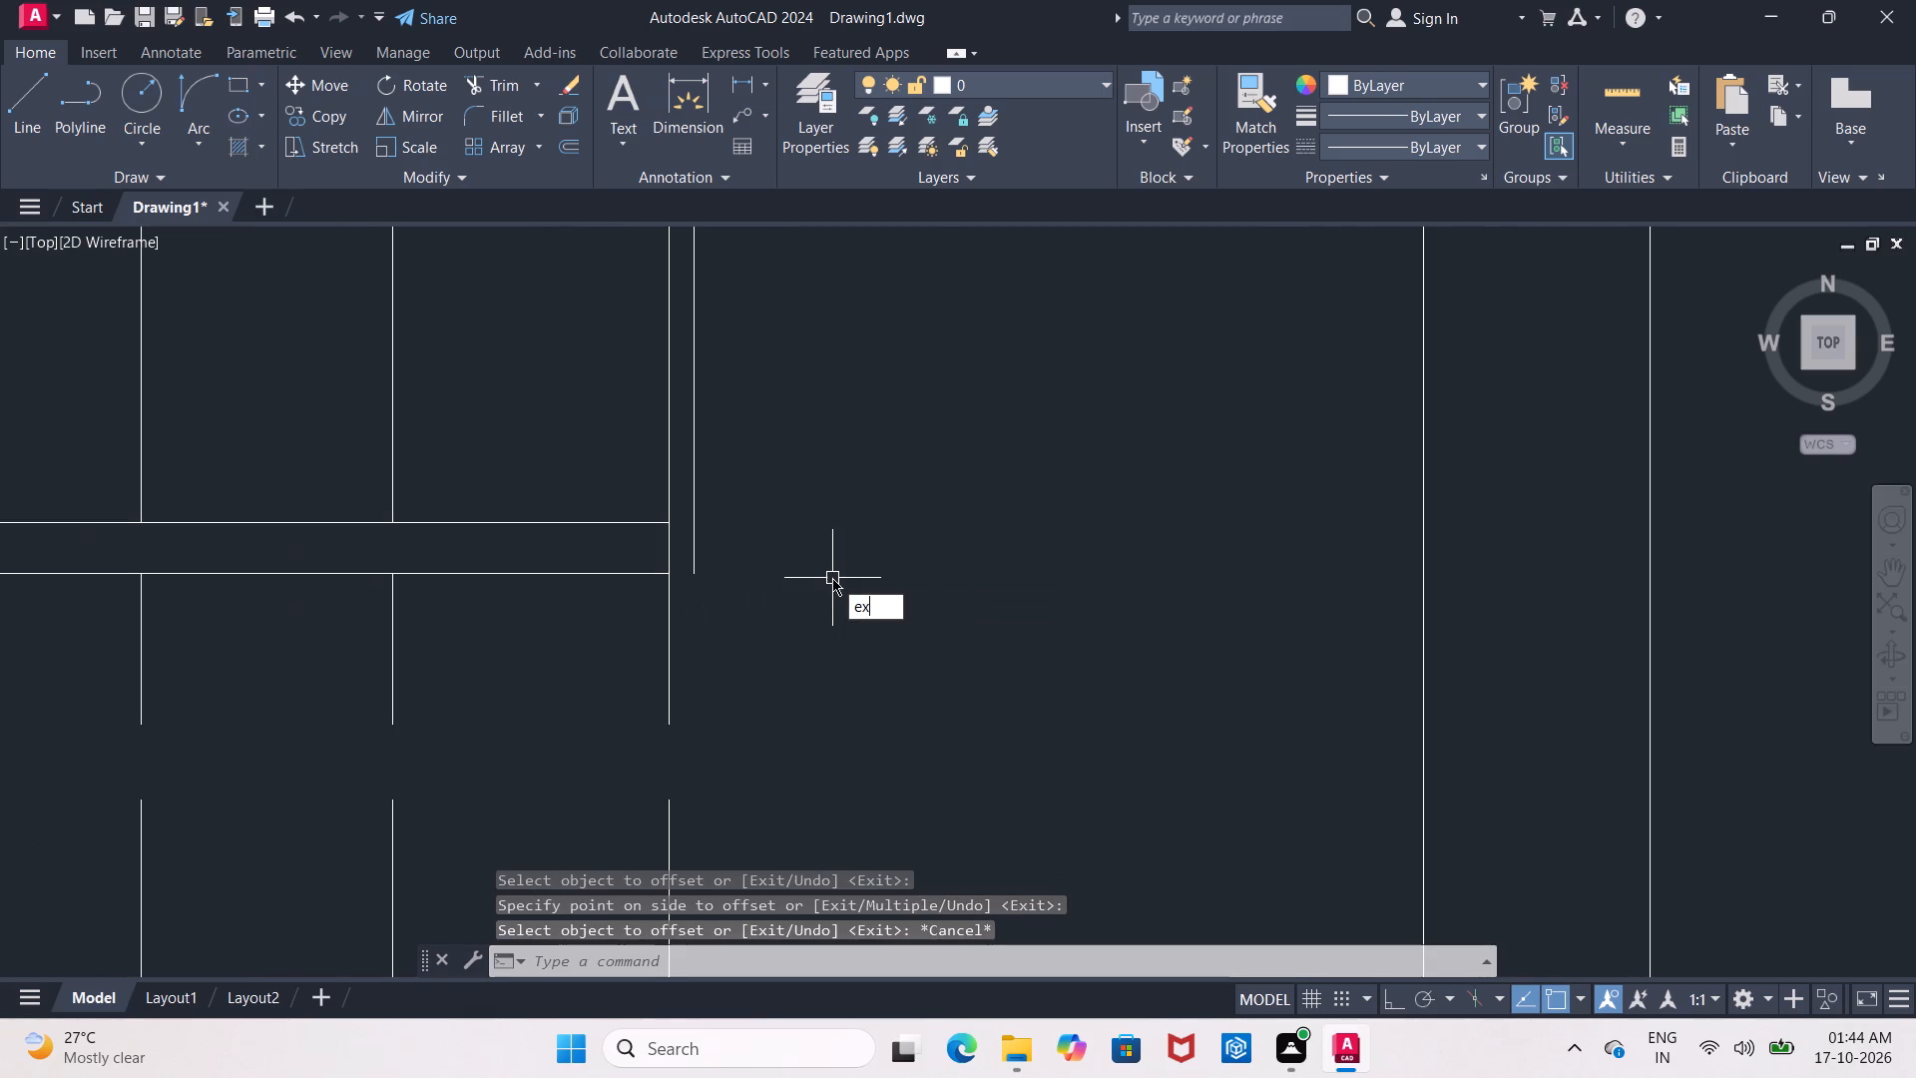
key("Return")
key("Return")
left_click(621, 518)
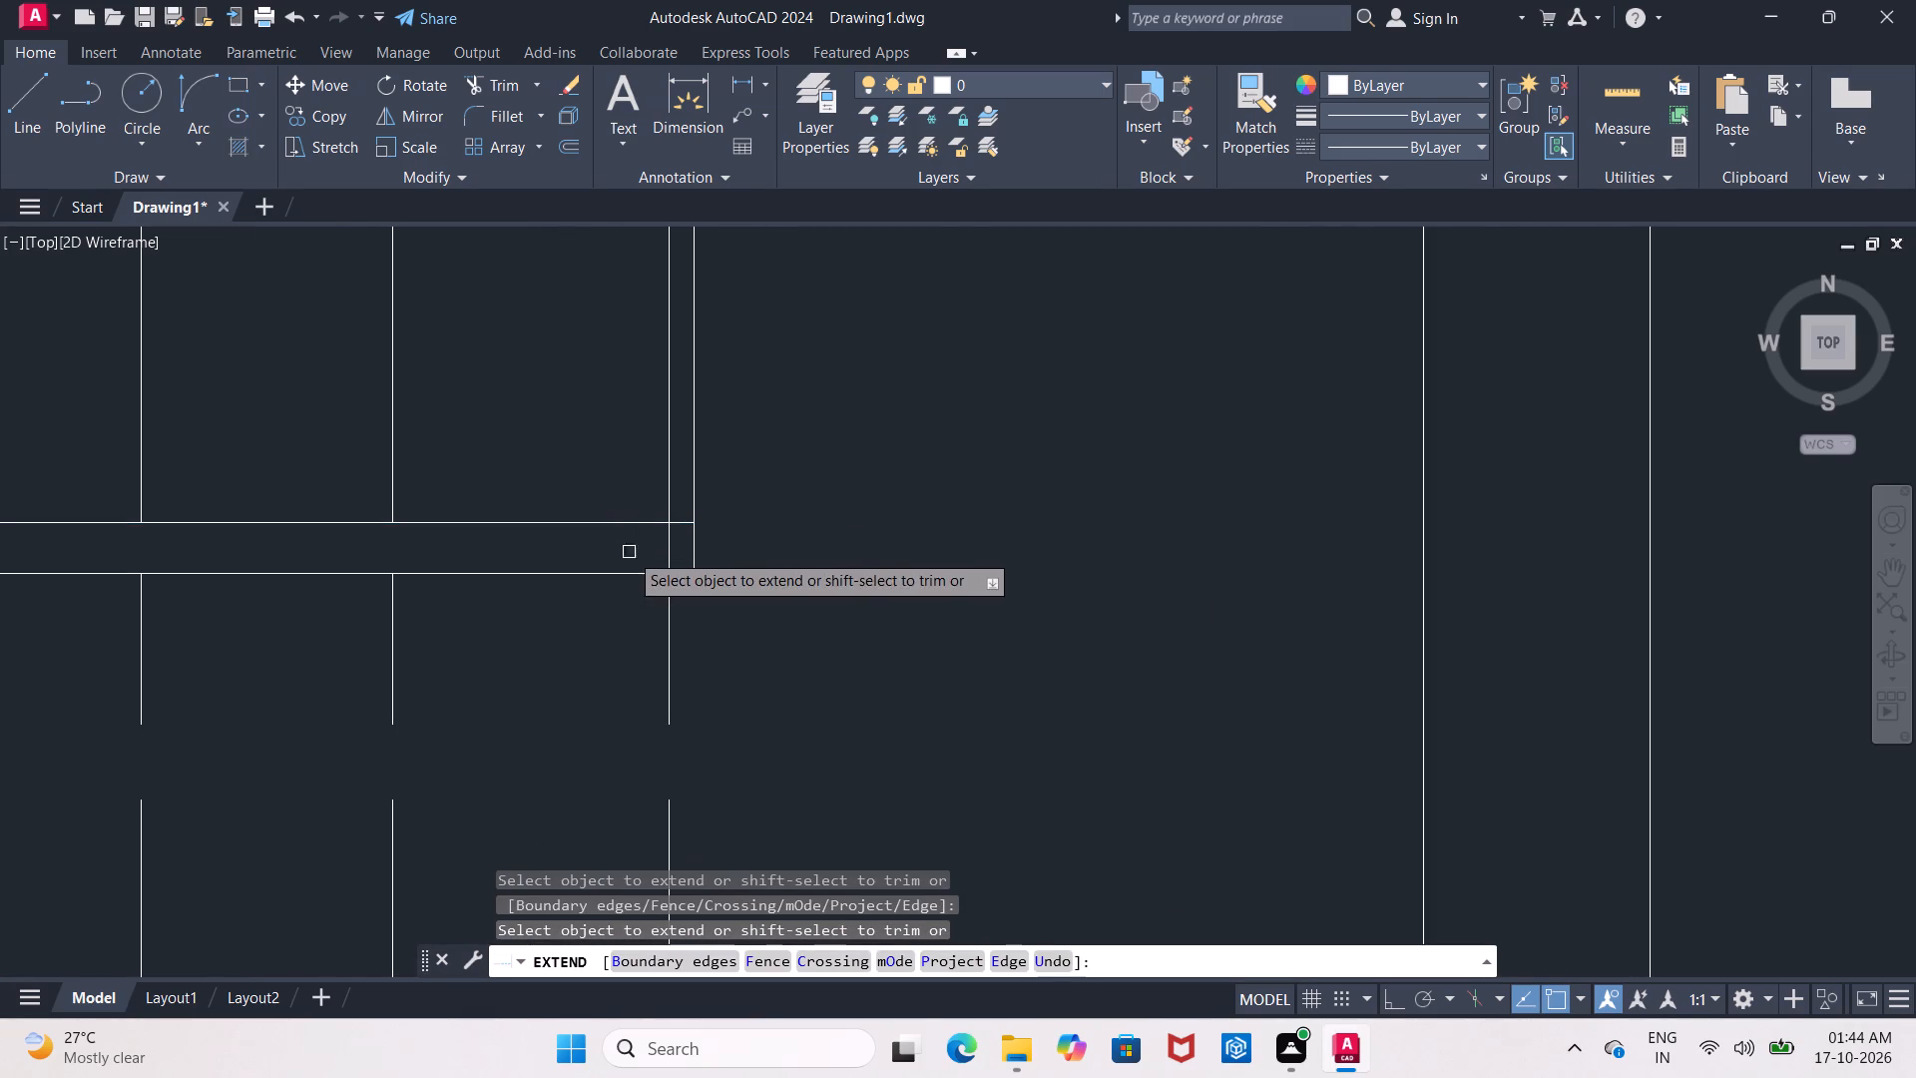
left_click(653, 574)
middle_click_drag(476, 627, 1915, 456)
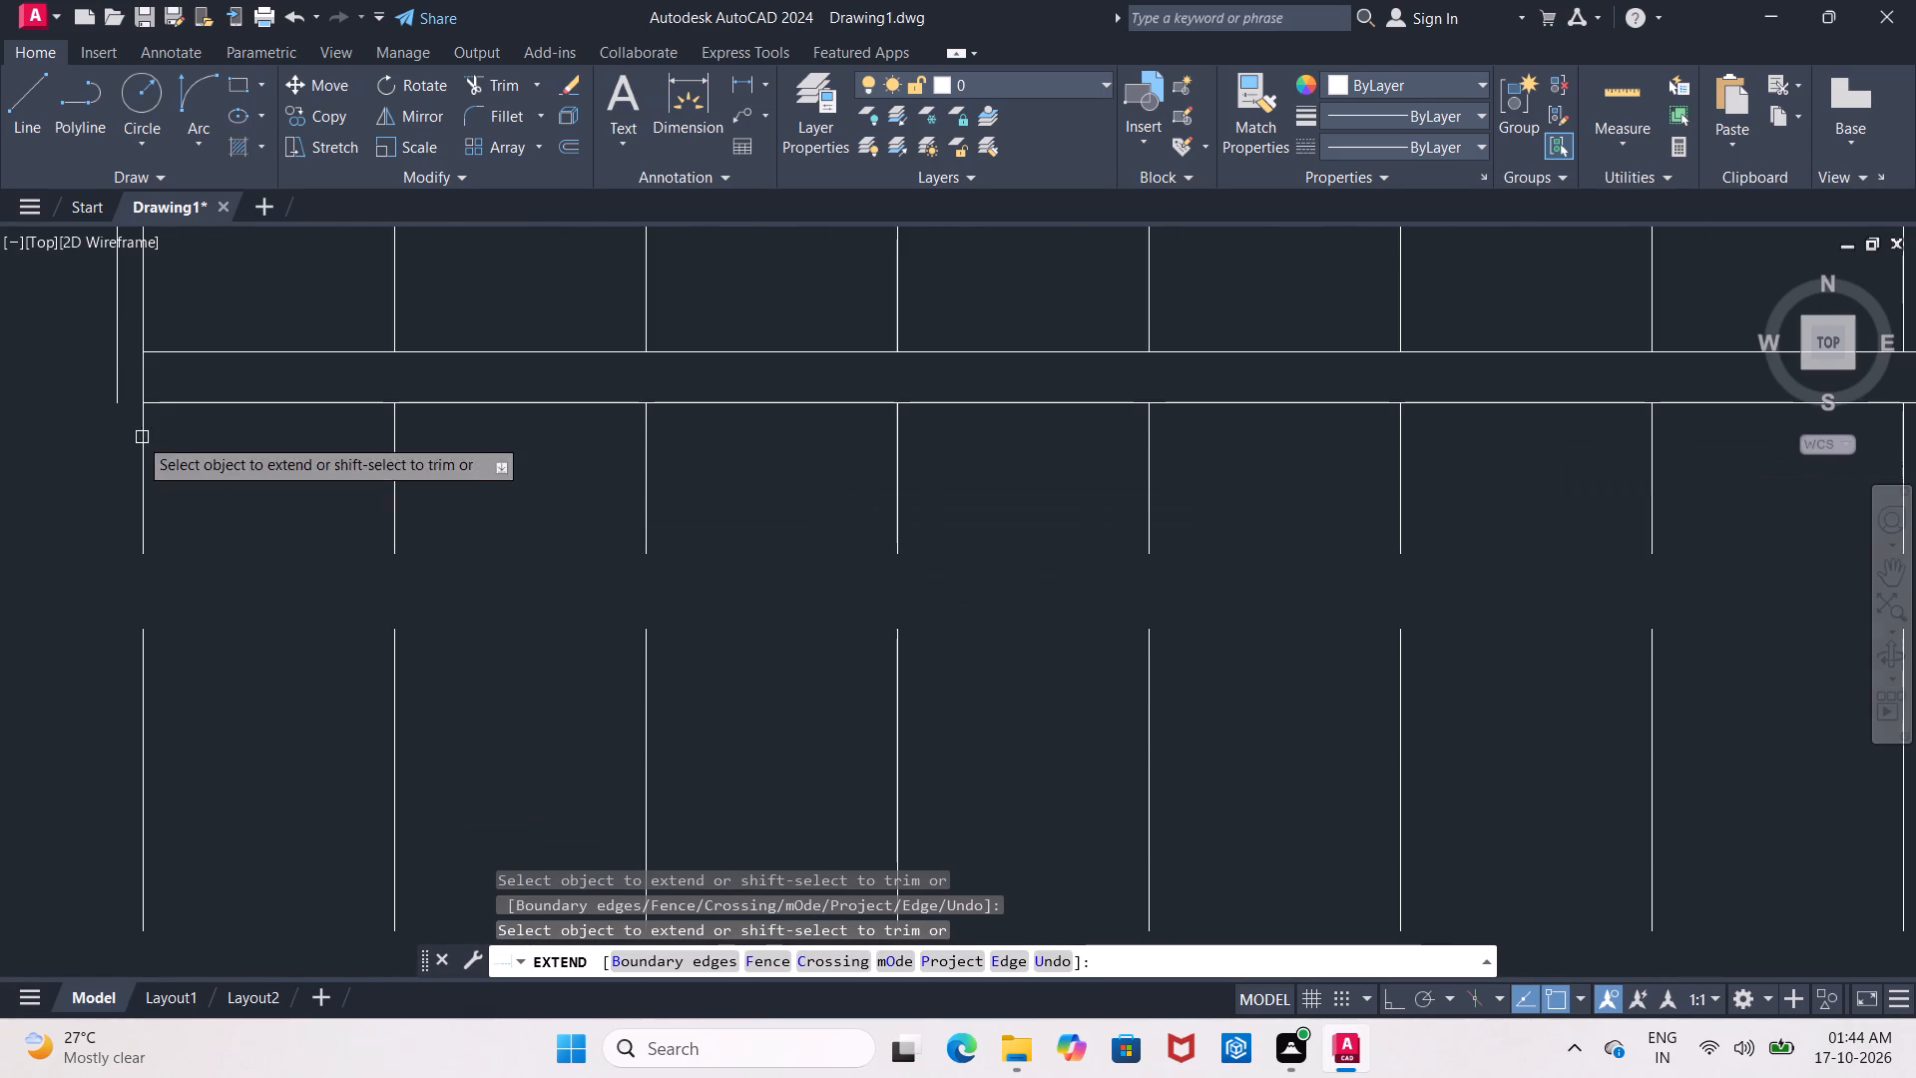
middle_click_drag(143, 456, 258, 520)
left_click(307, 413)
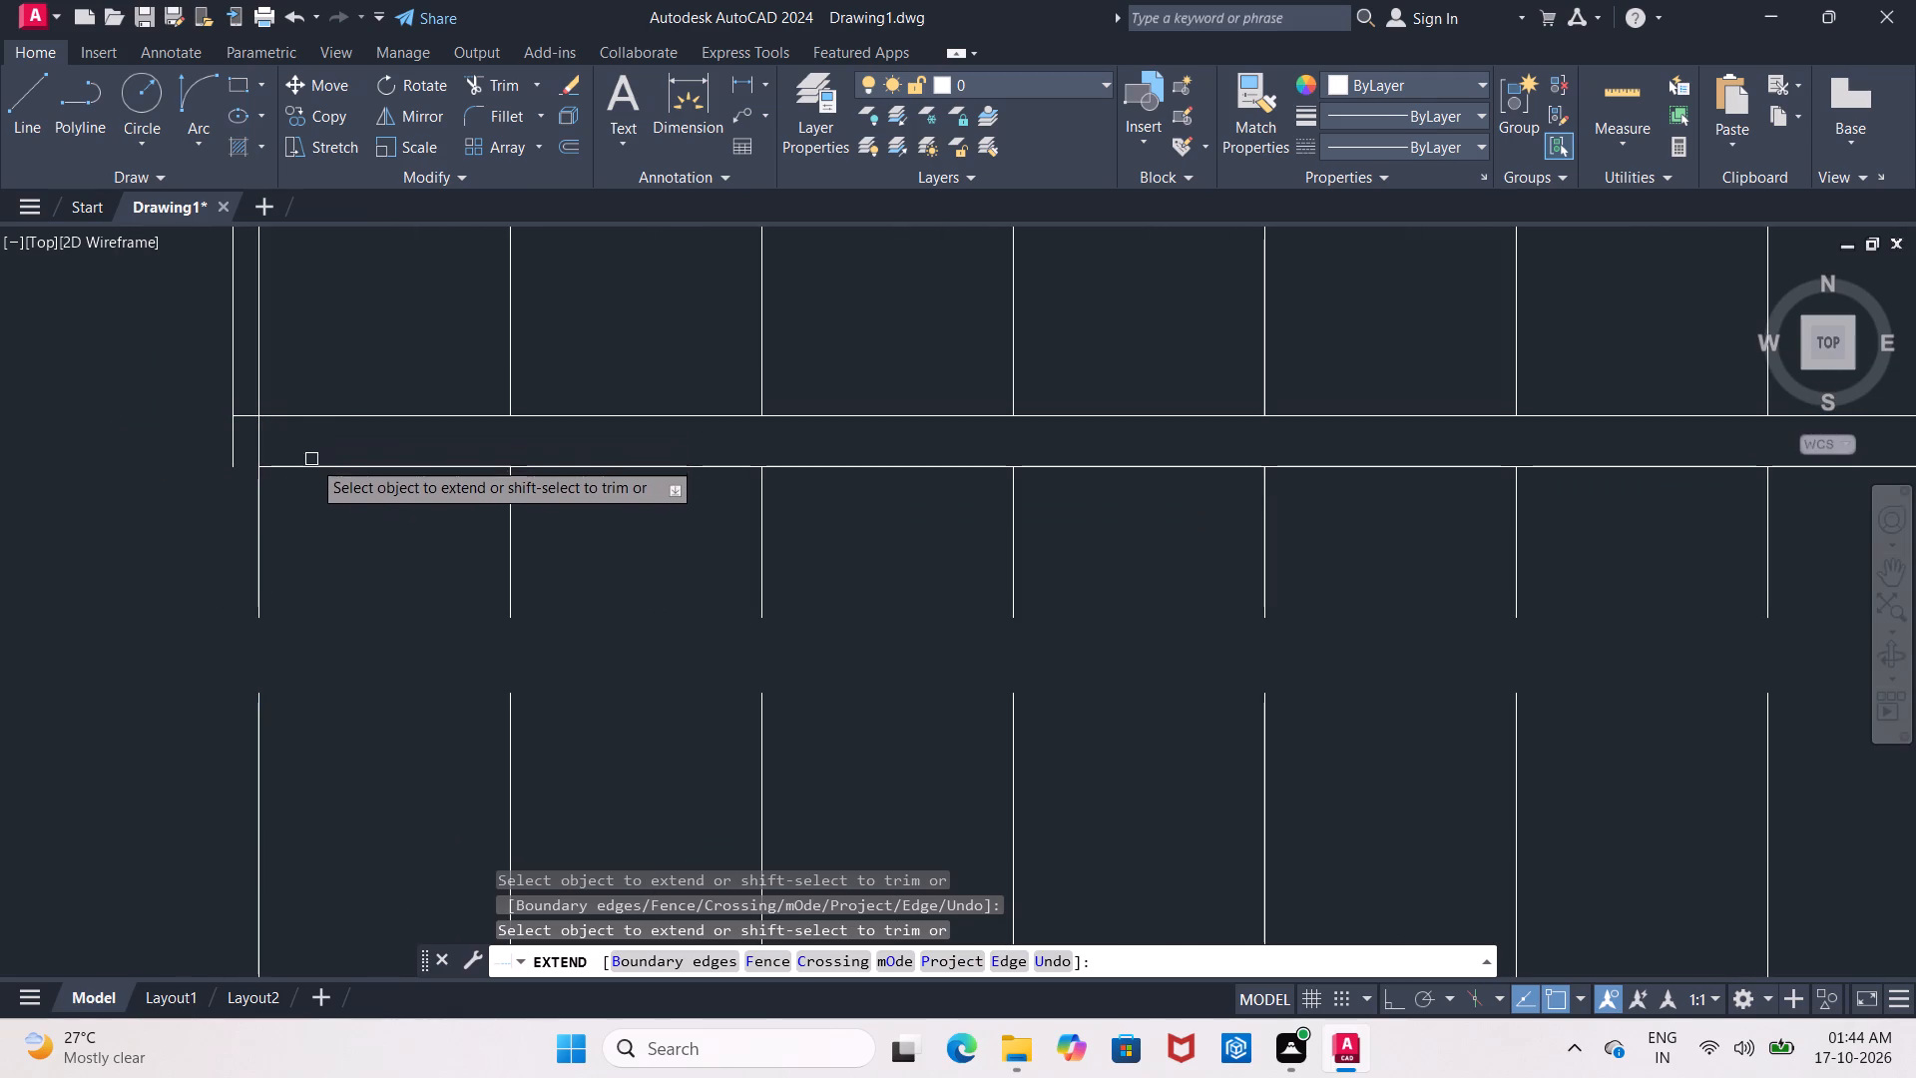
left_click(311, 468)
key("Escape")
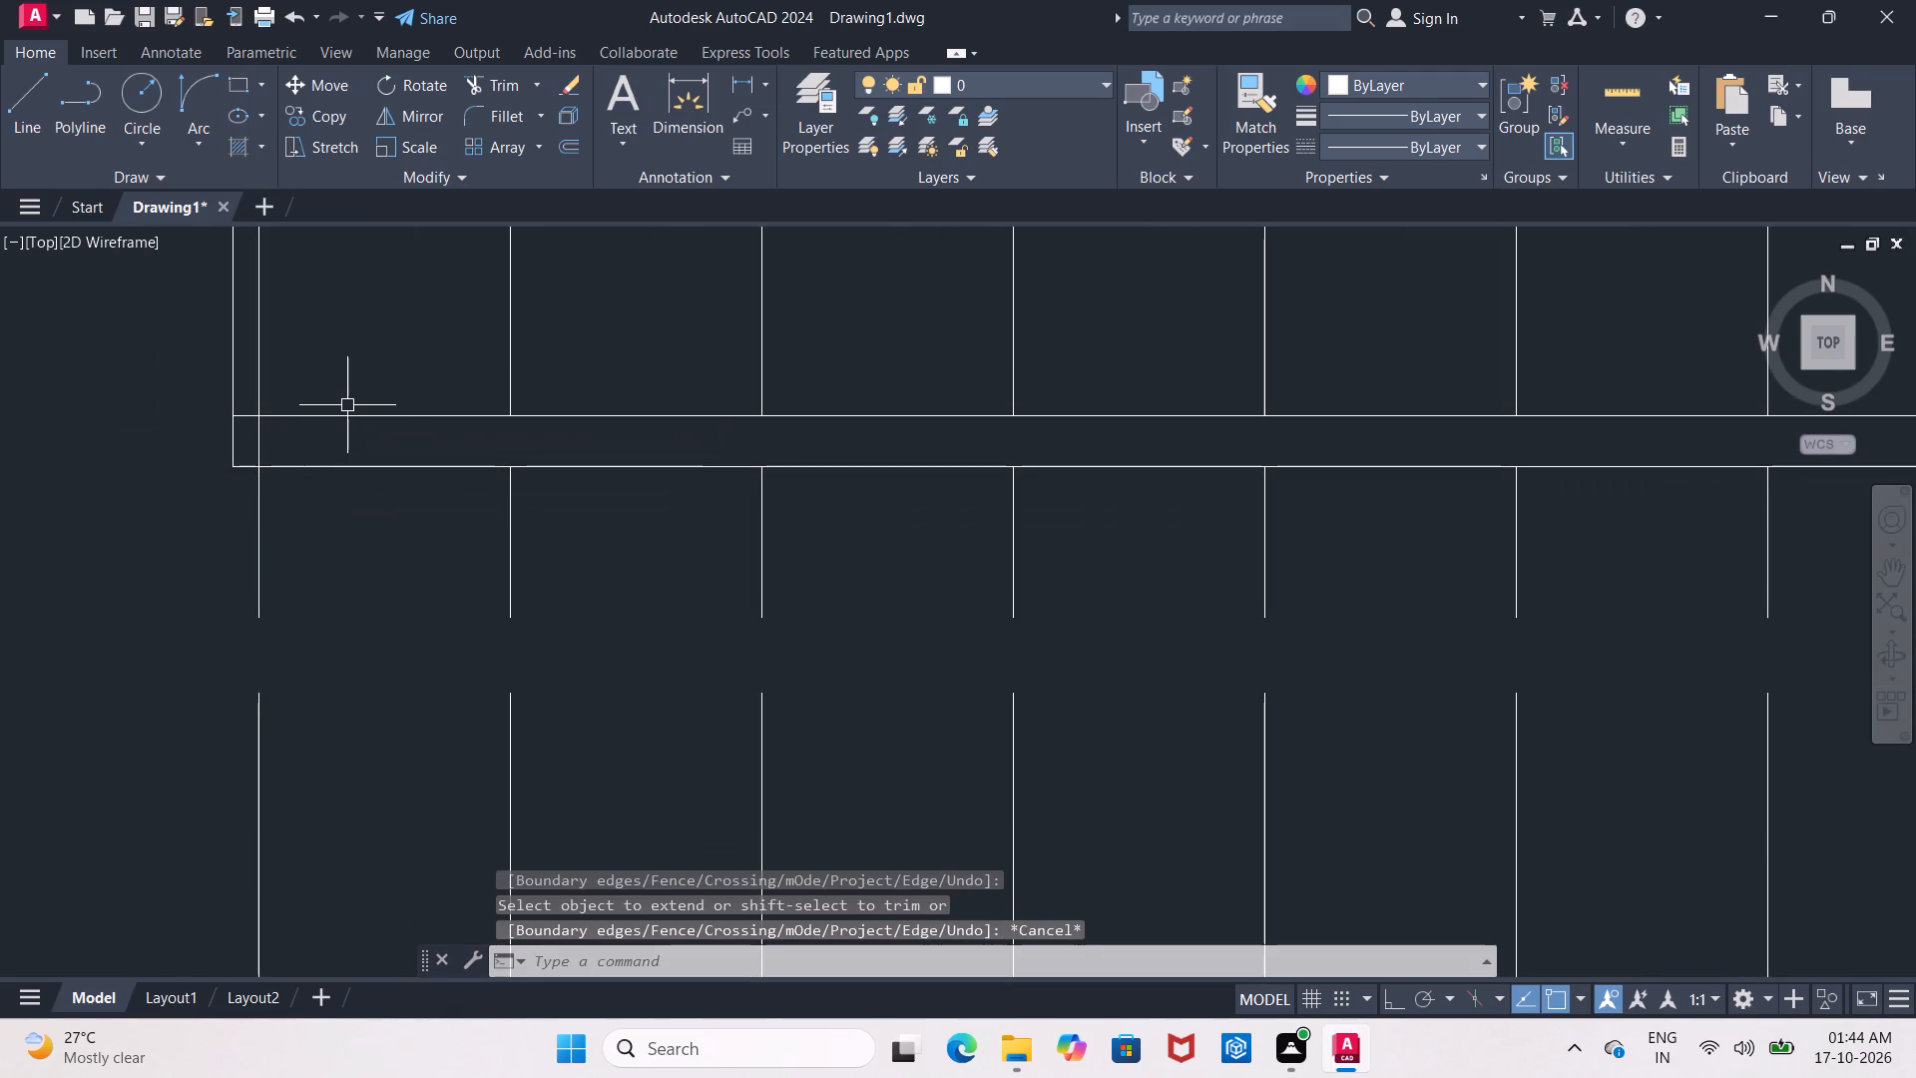
Trim the portions of the two offset lines north of the upper divider line, leaving only the divider's end caps.
type("tr")
key("Return")
key("Return")
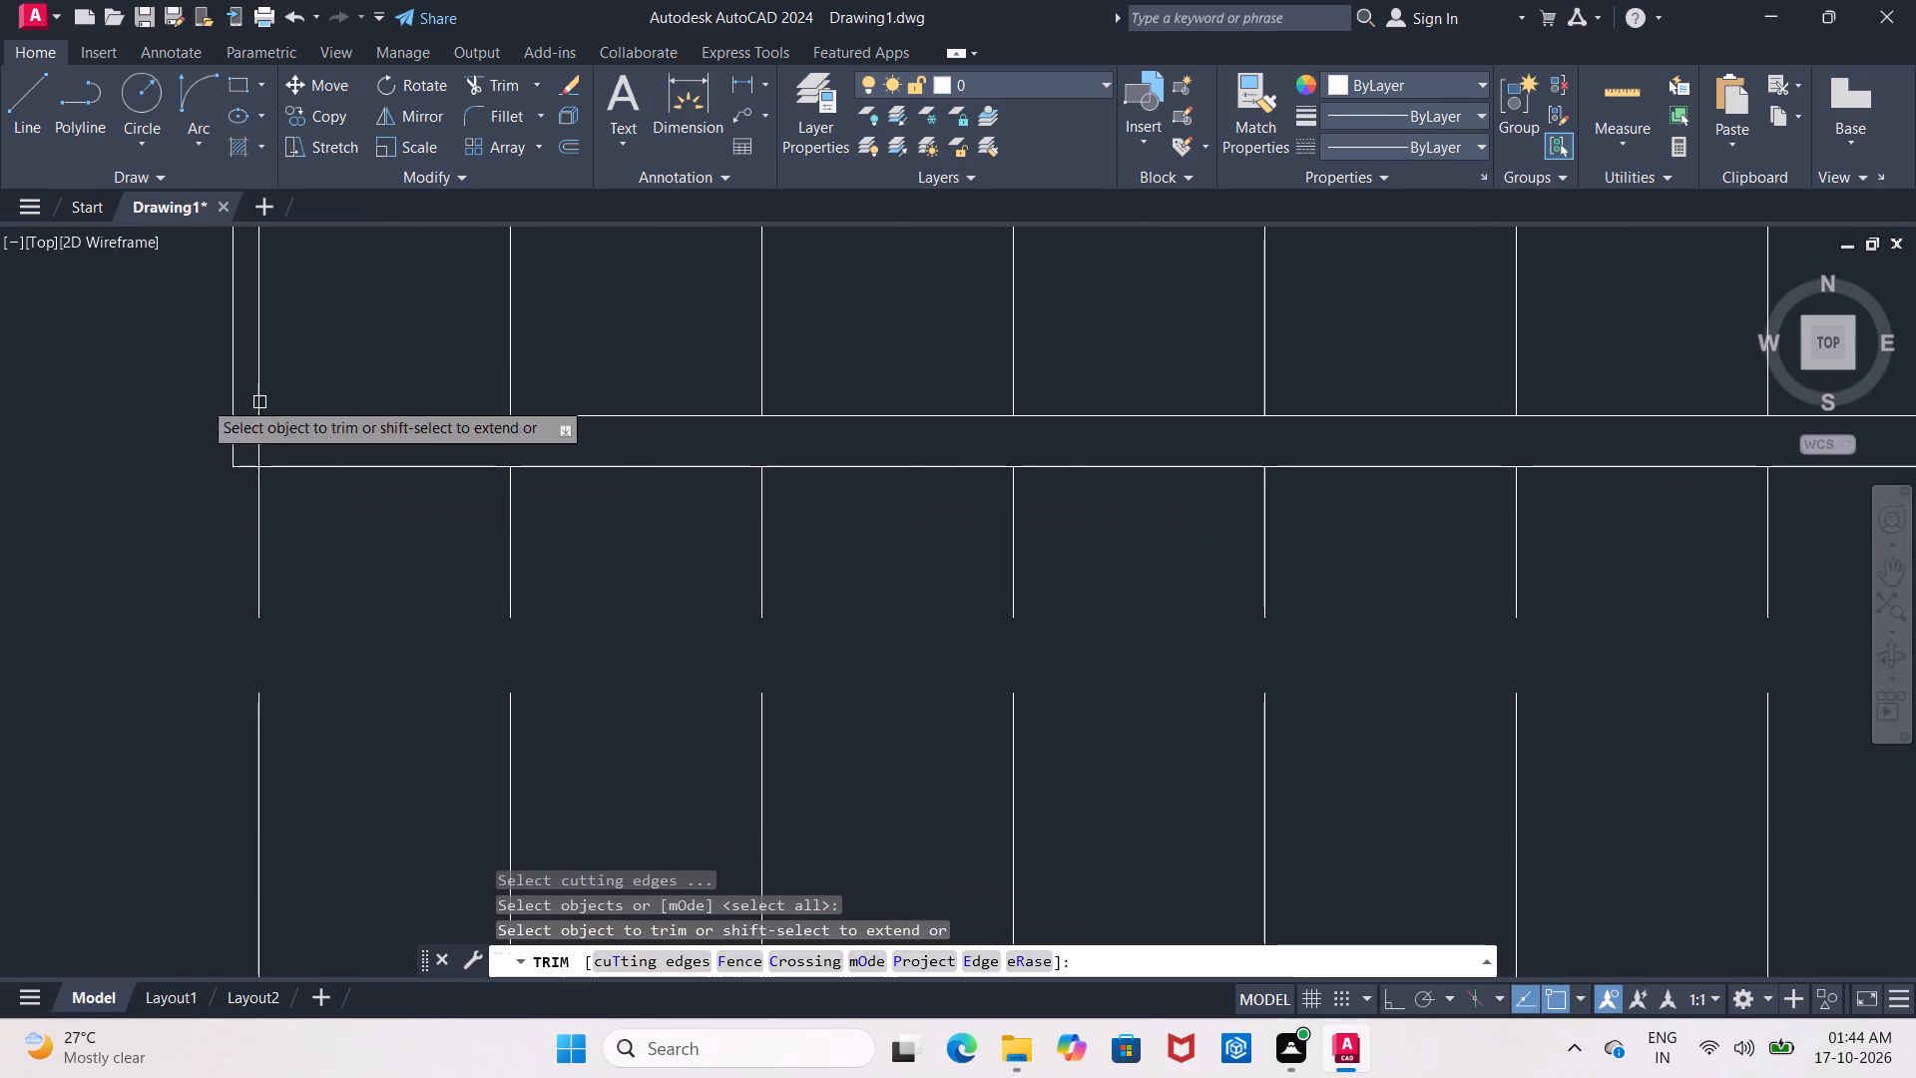
left_click(230, 372)
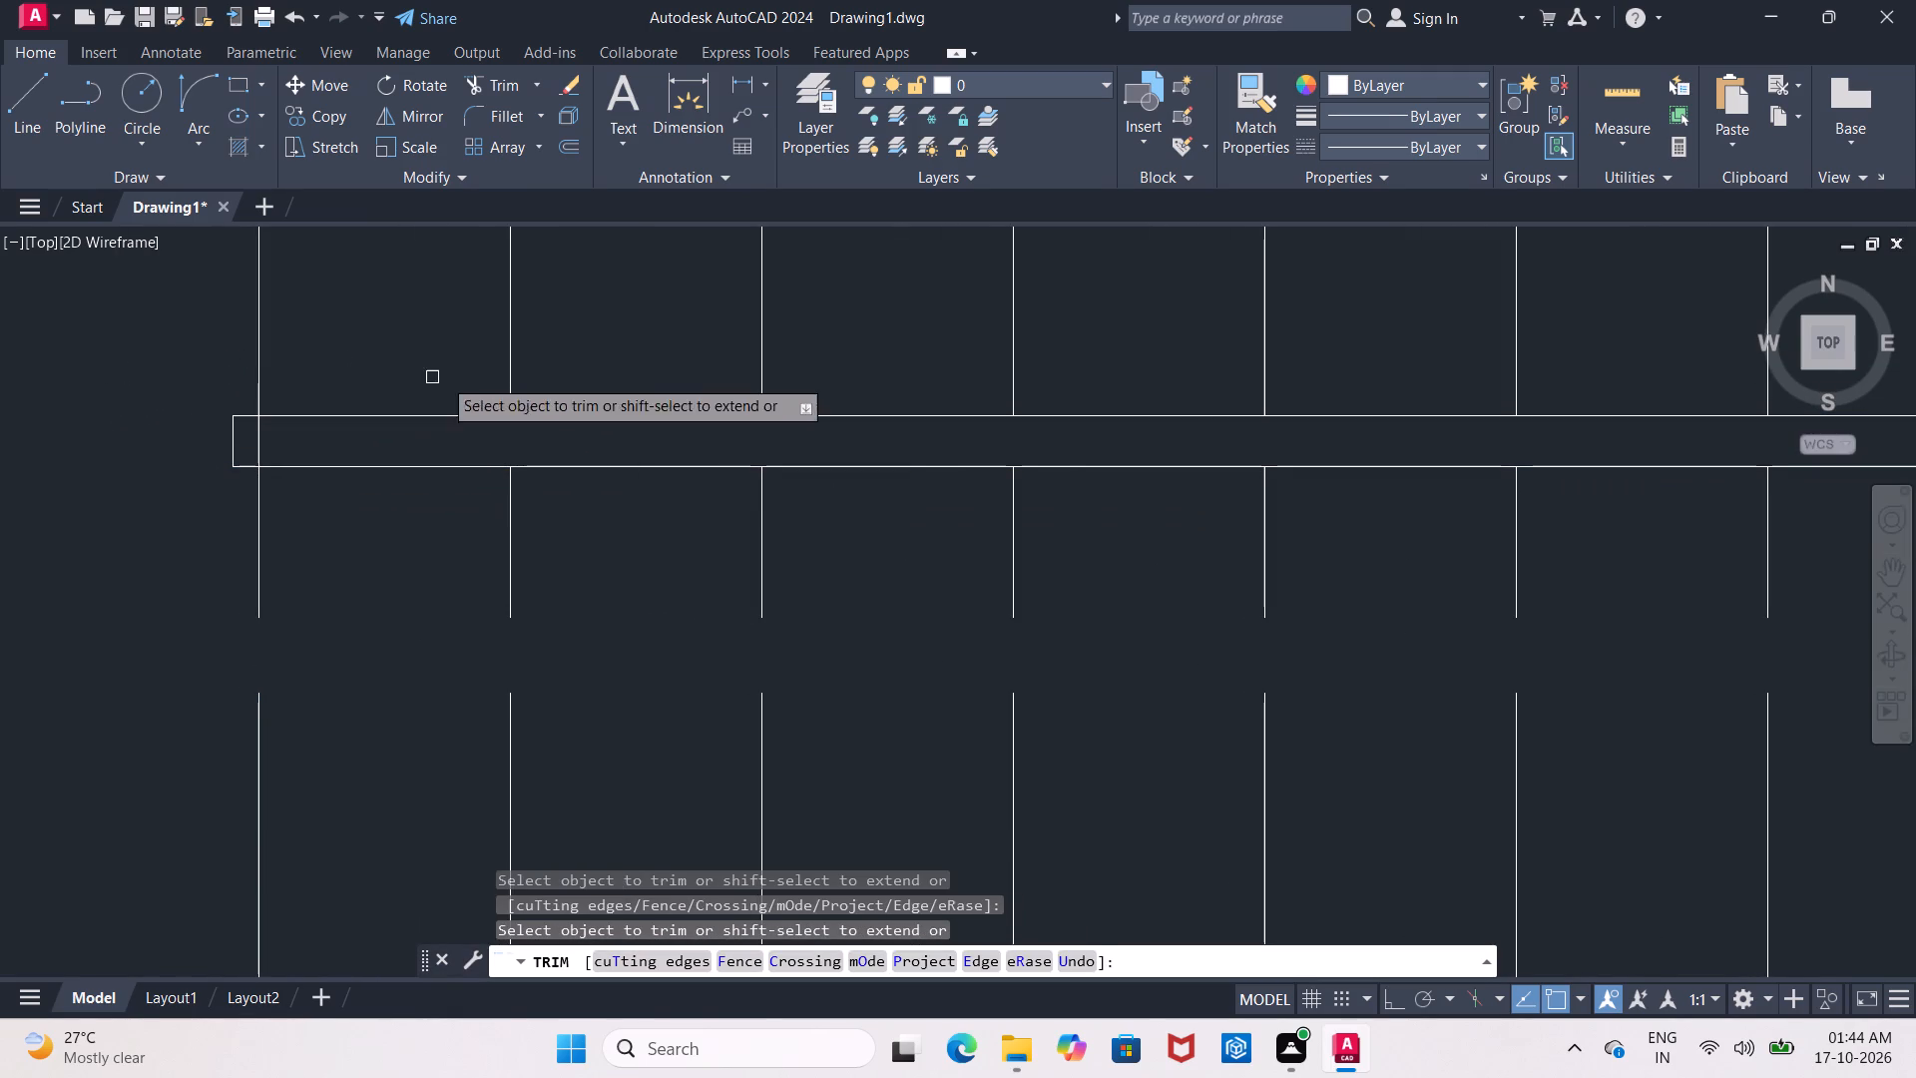
middle_click_drag(543, 384, 0, 401)
scroll(52, 400, "down", 3)
scroll(538, 399, "up", 3)
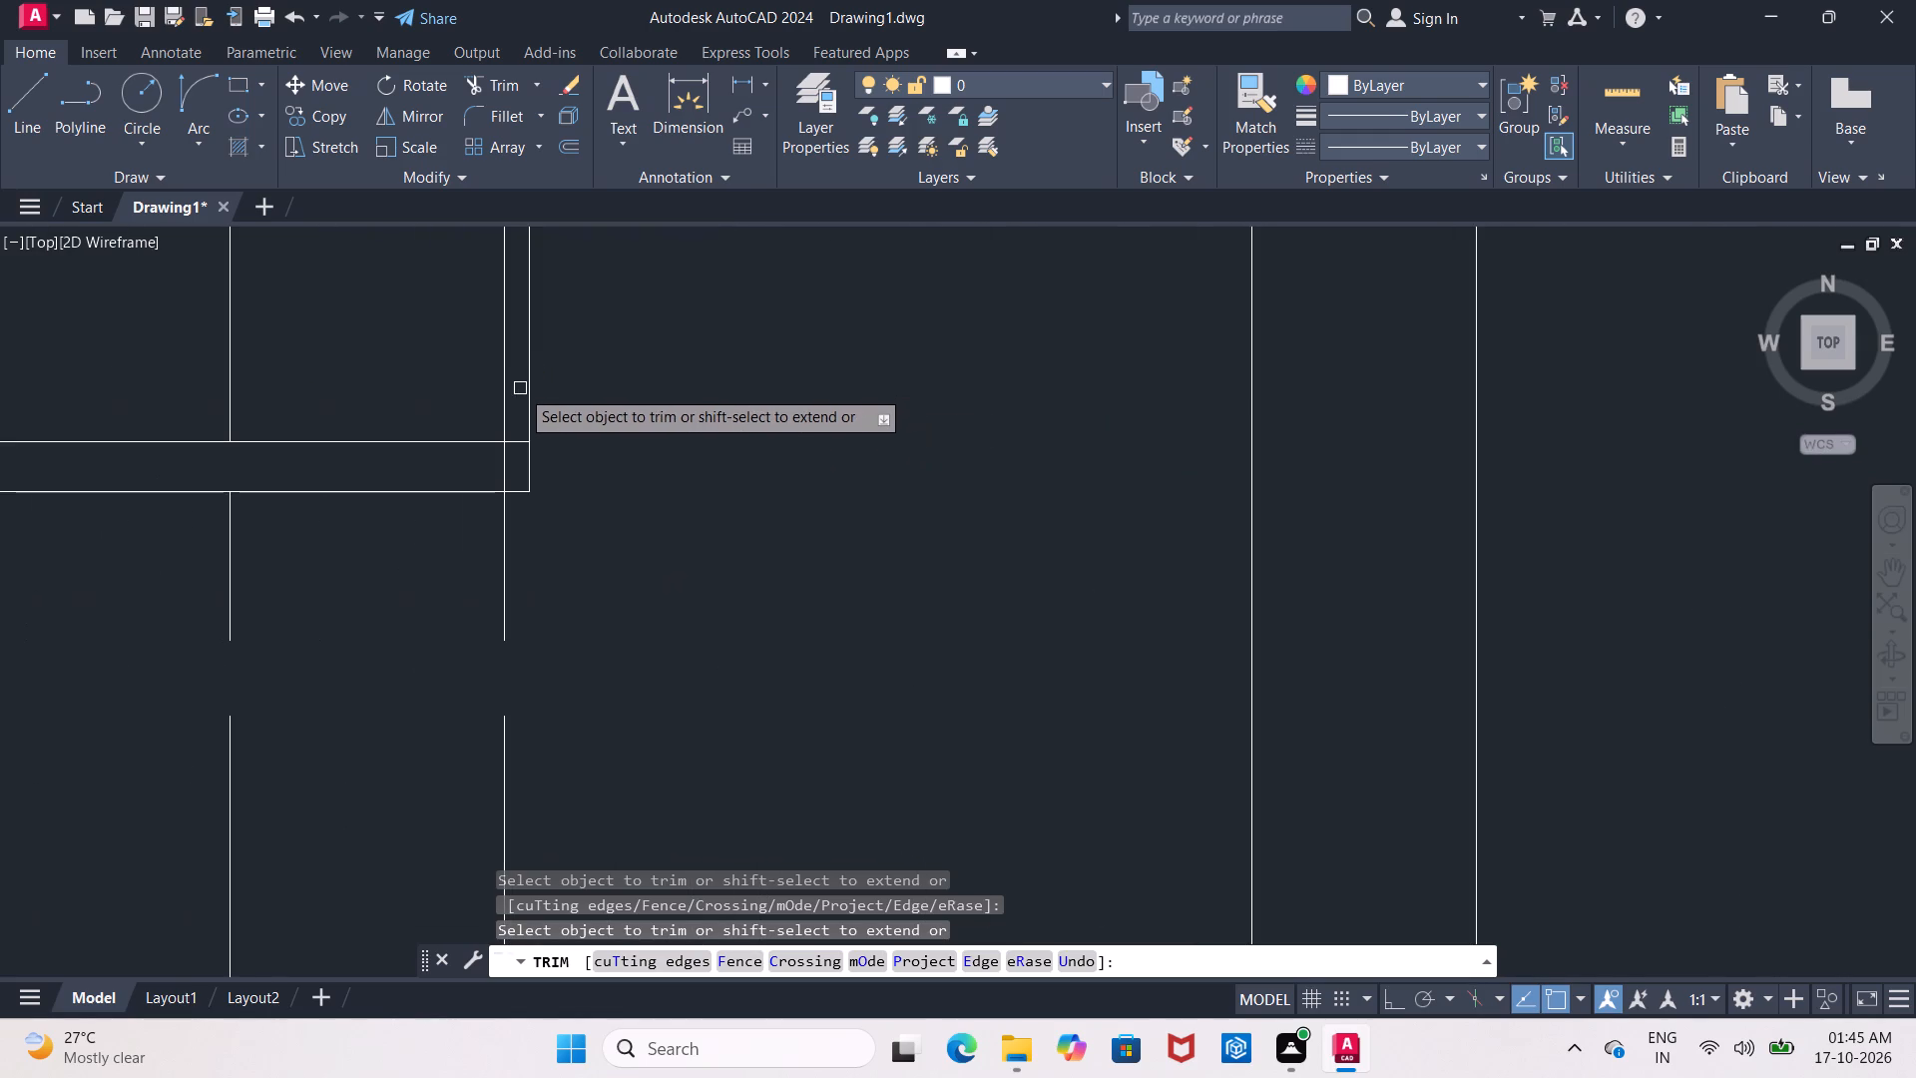
left_click(526, 391)
Trim the easternmost and westernmost tread line segments lying between the two divider lines.
left_click(500, 456)
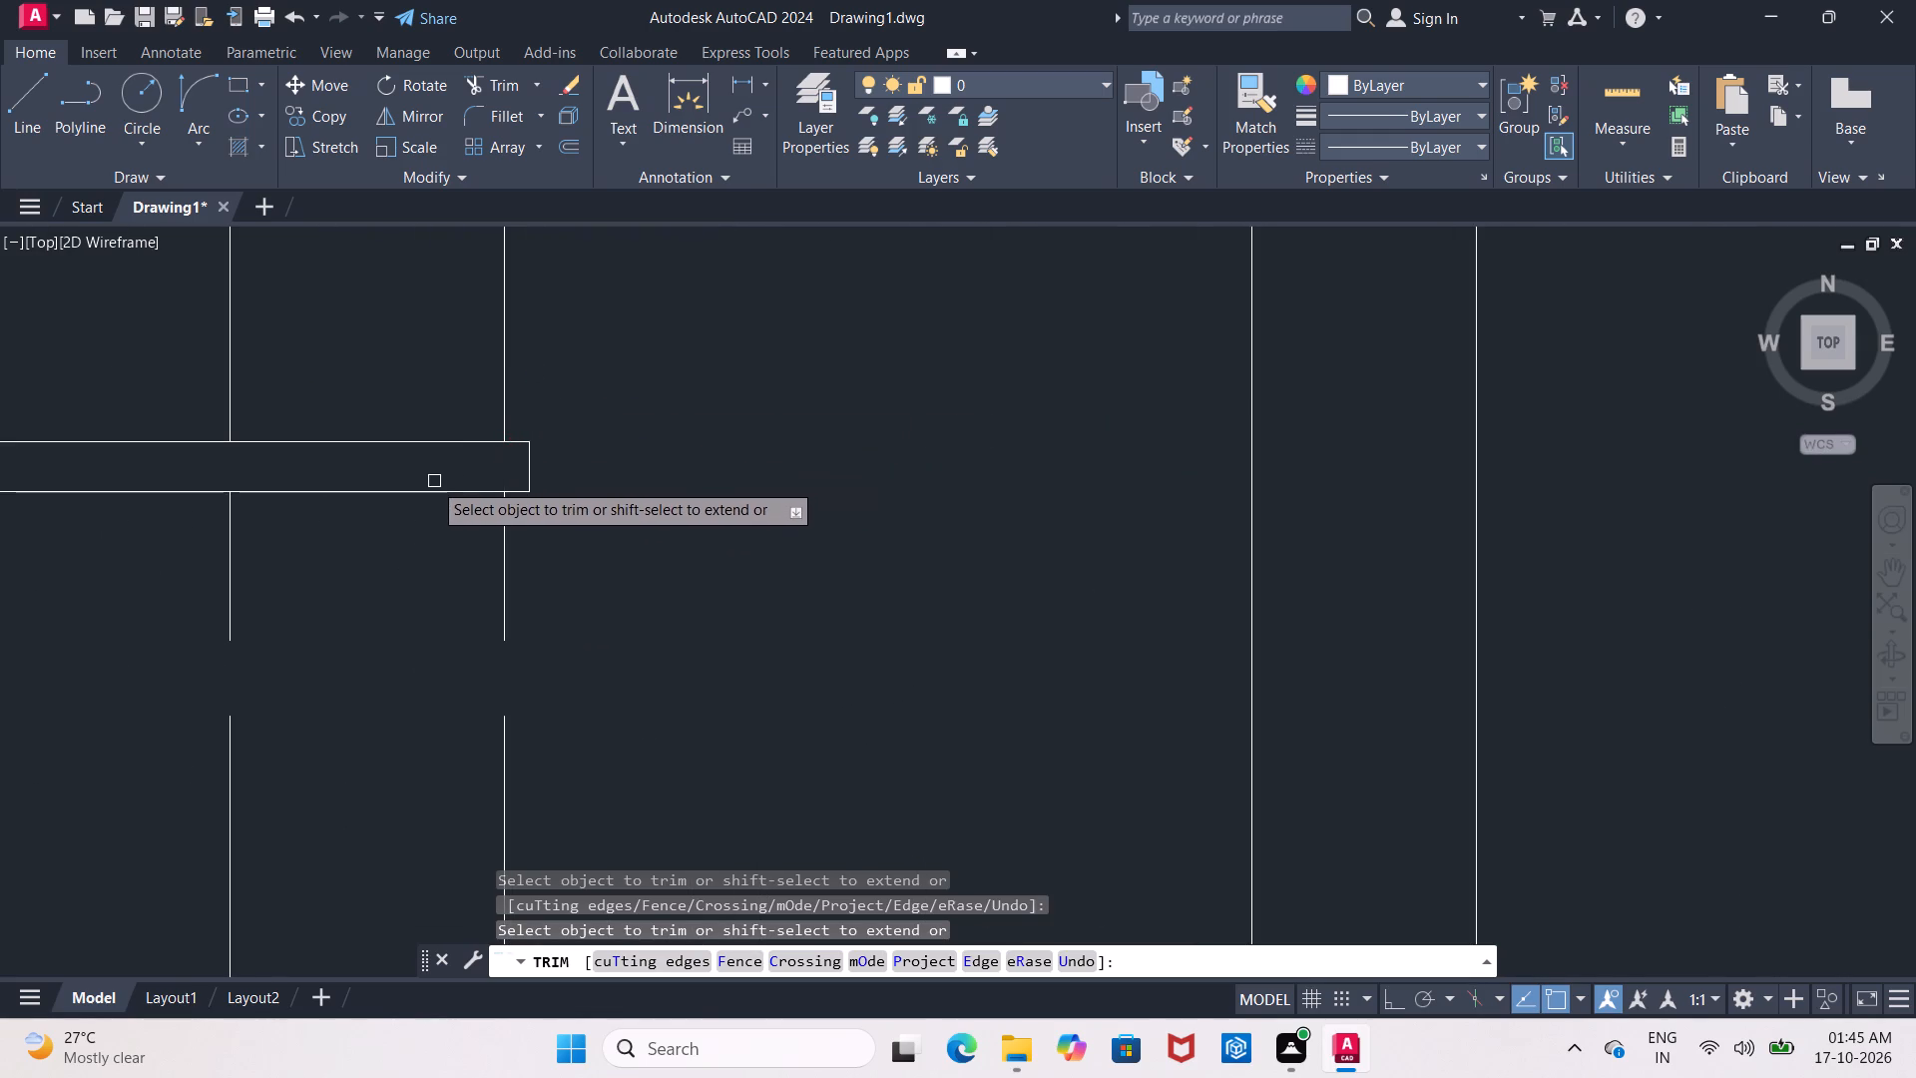
middle_click_drag(430, 479, 975, 471)
scroll(987, 452, "down", 3)
scroll(457, 434, "up", 3)
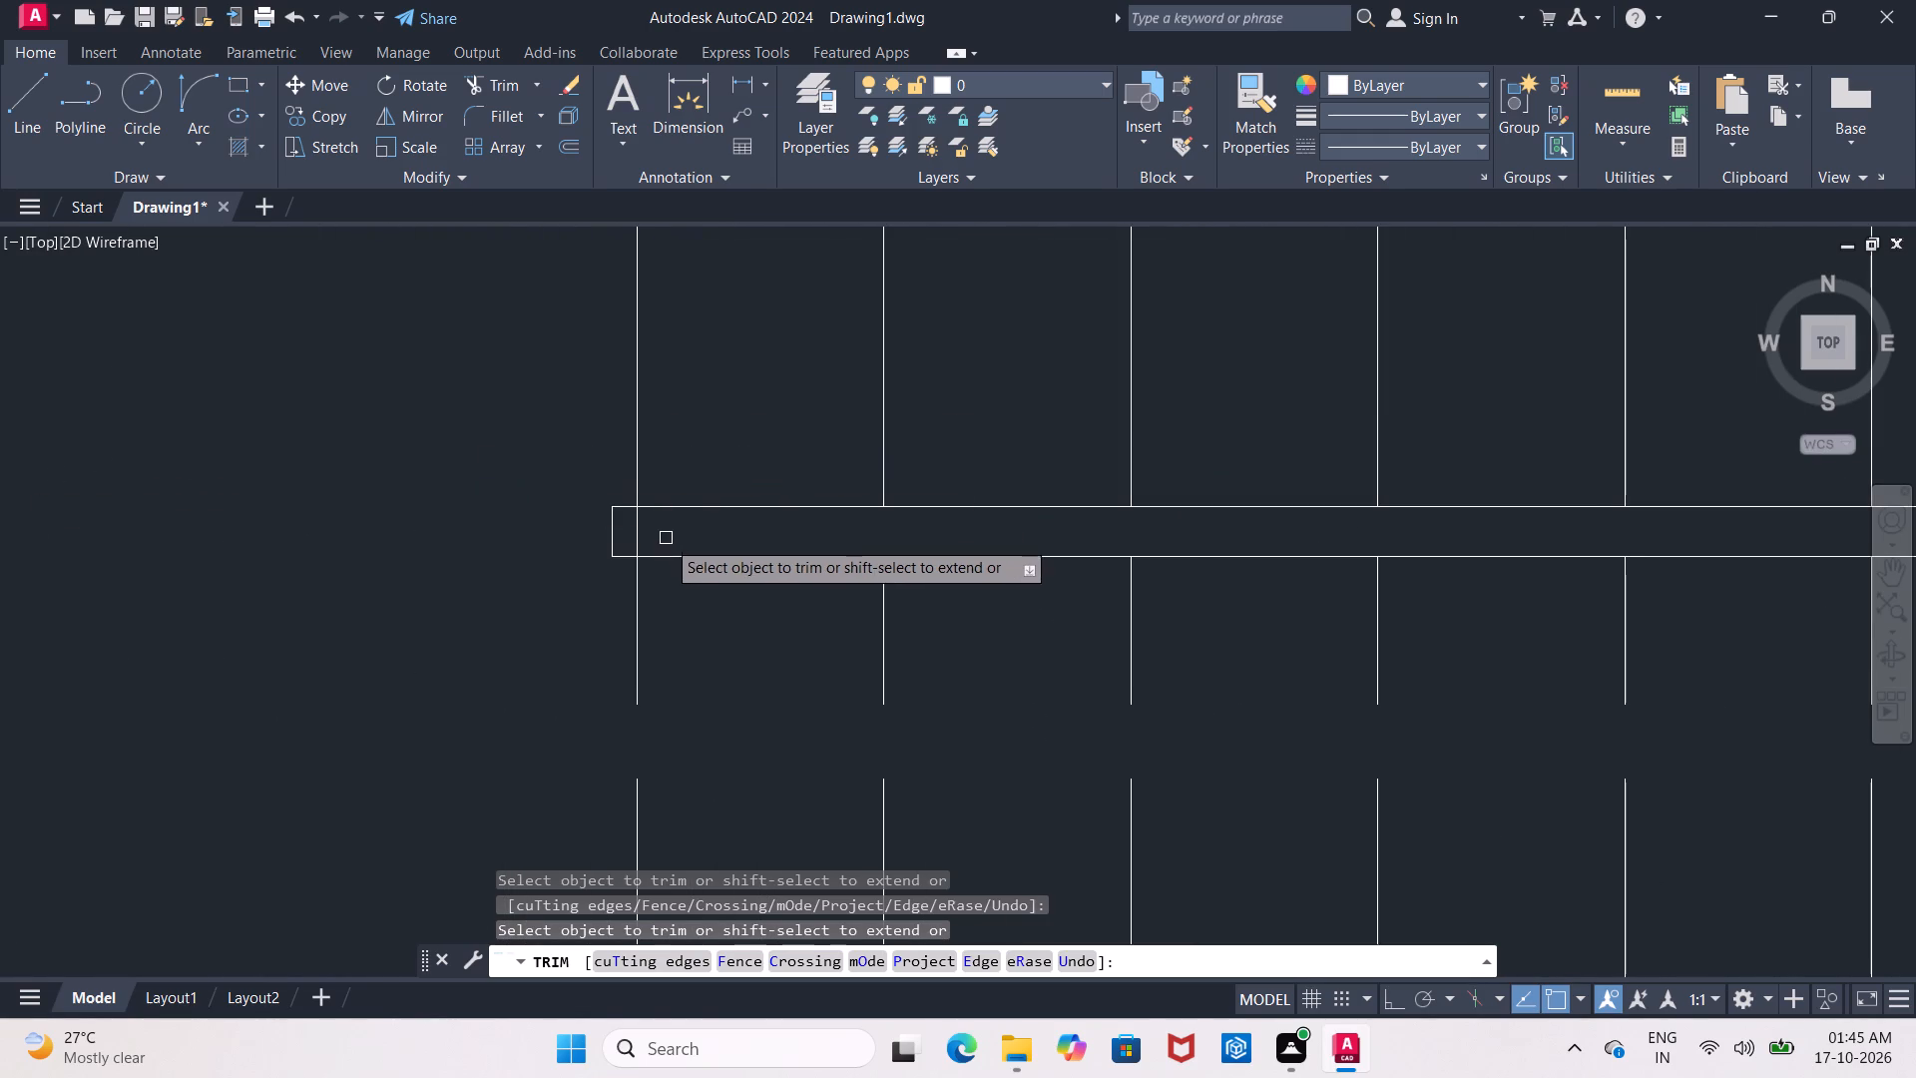
left_click(638, 538)
middle_click_drag(675, 544, 615, 537)
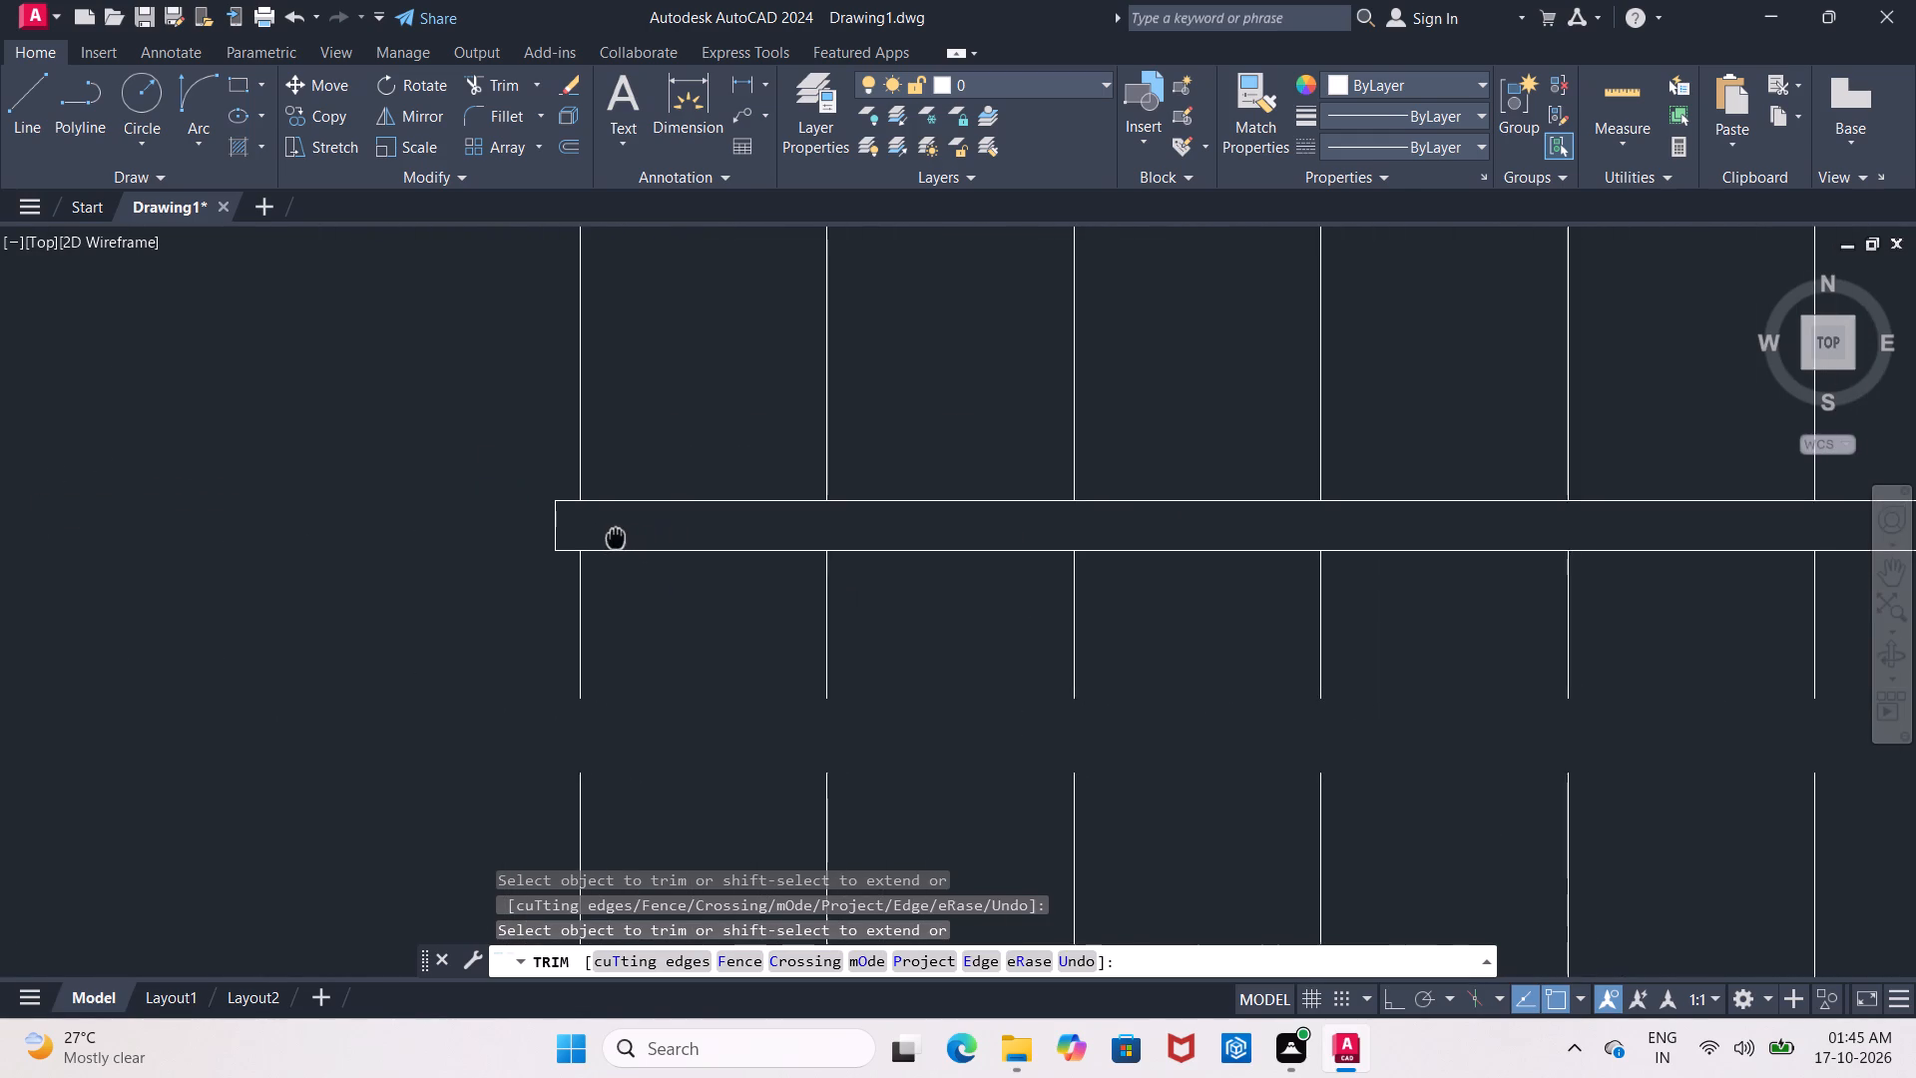
middle_click_drag(615, 537, 612, 536)
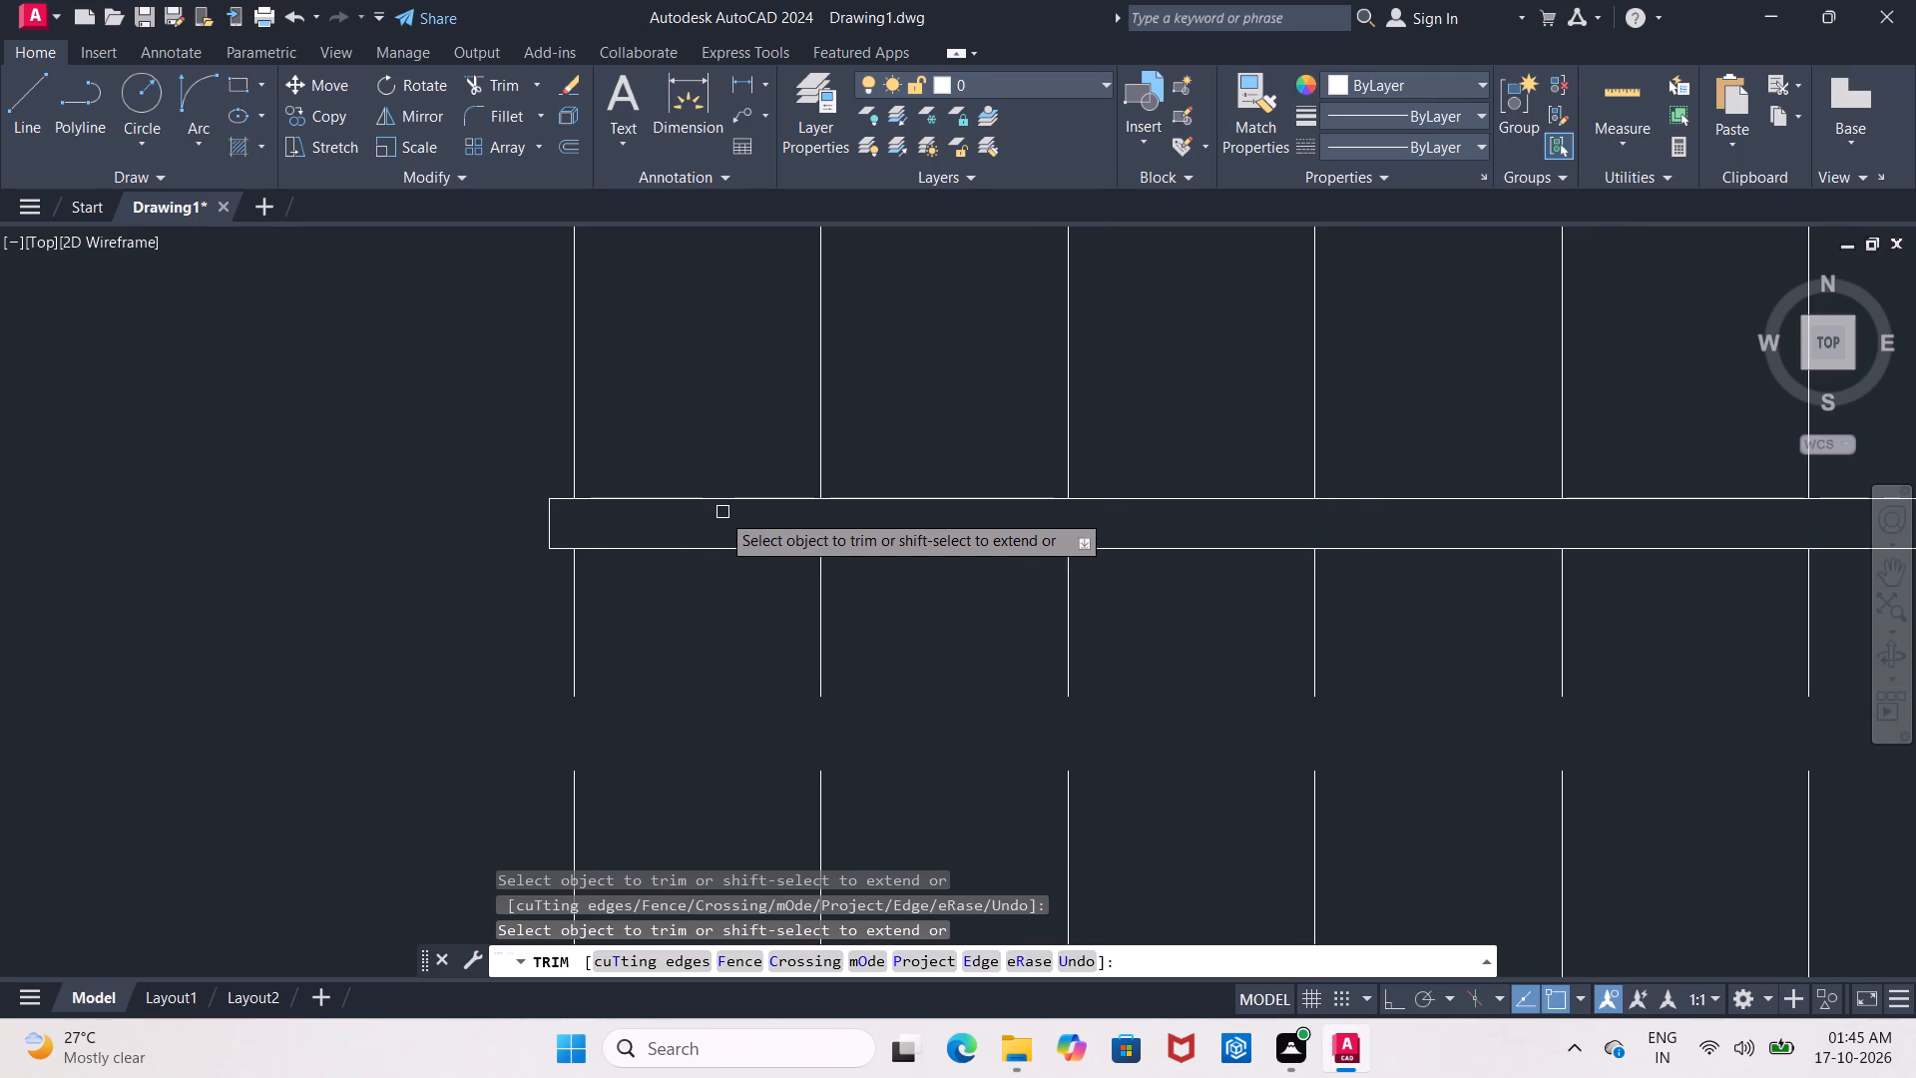
scroll(610, 509, "down", 3)
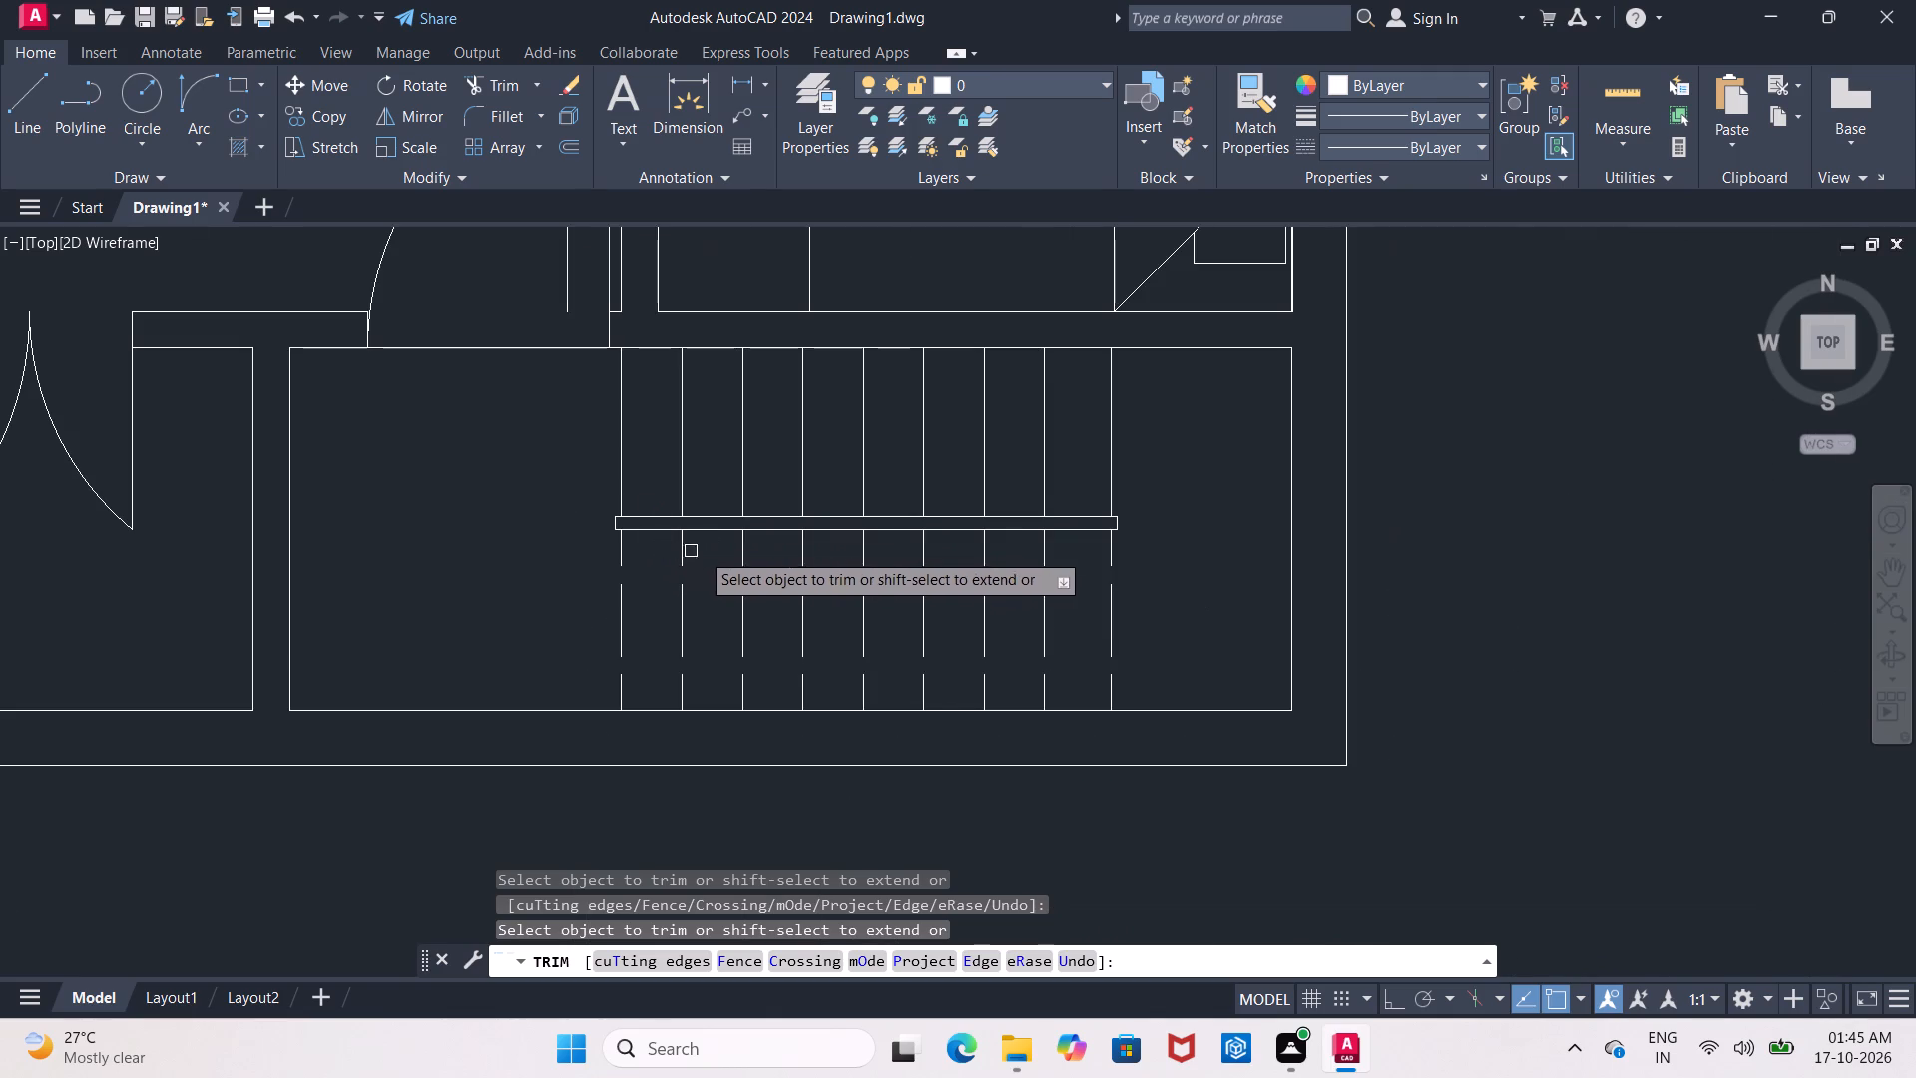
scroll(609, 532, "up", 2)
scroll(600, 535, "down", 2)
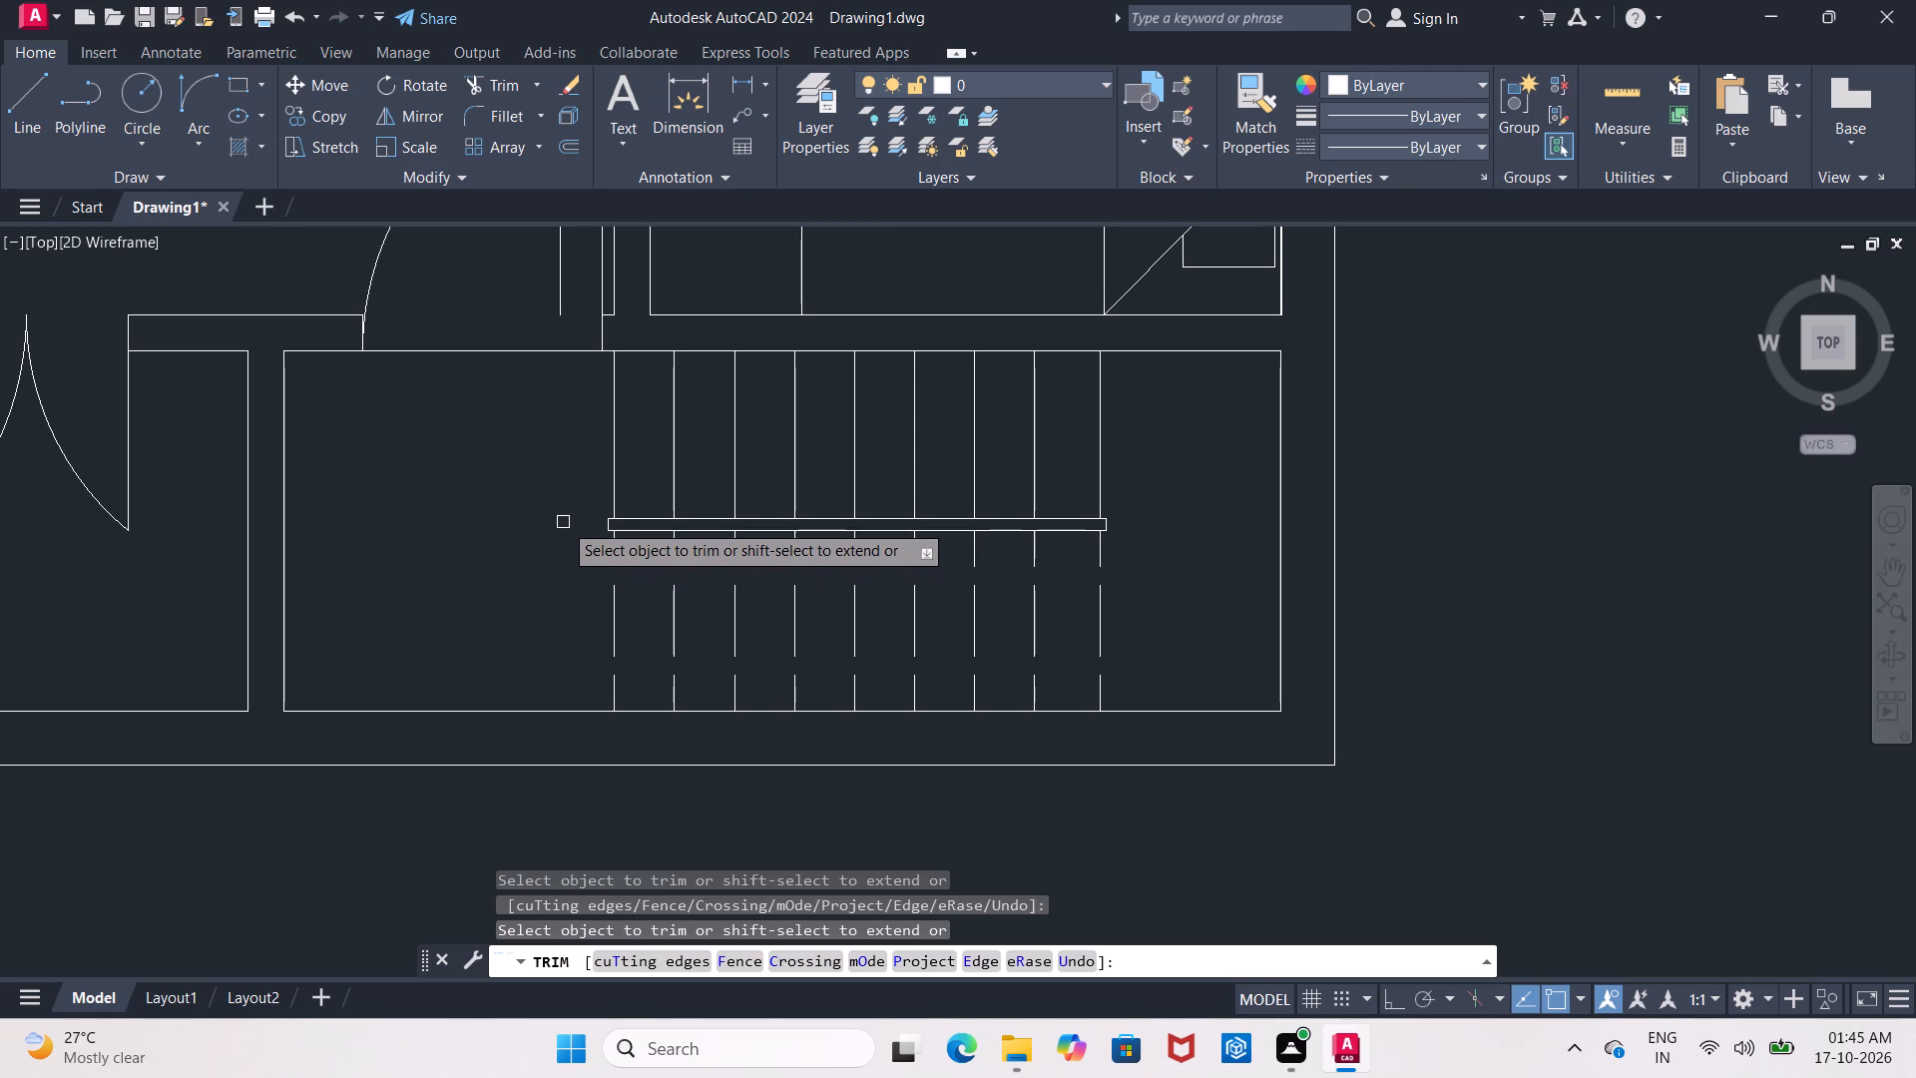
middle_click_drag(250, 553, 892, 524)
key("Escape")
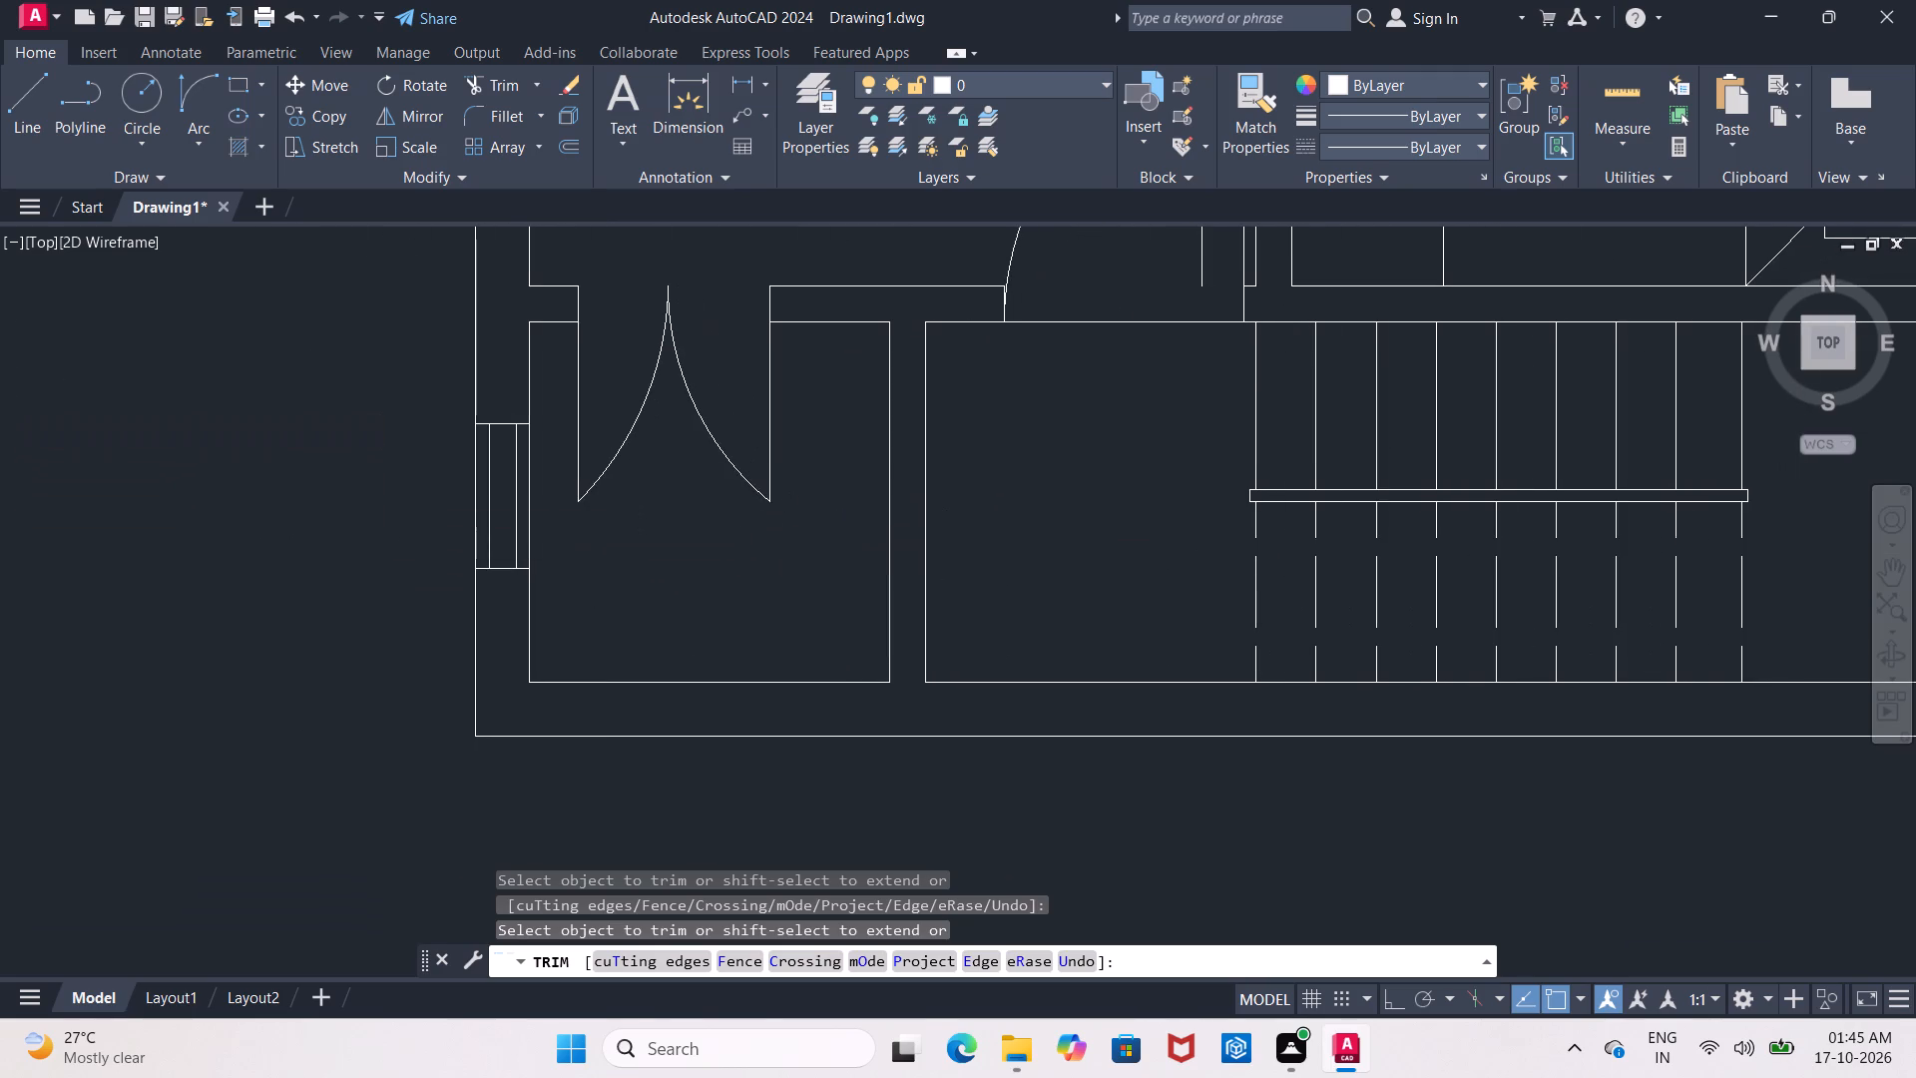
Offset the east inner wall line of the small southwest room with the double door 1' to the west.
key("o")
key("Return")
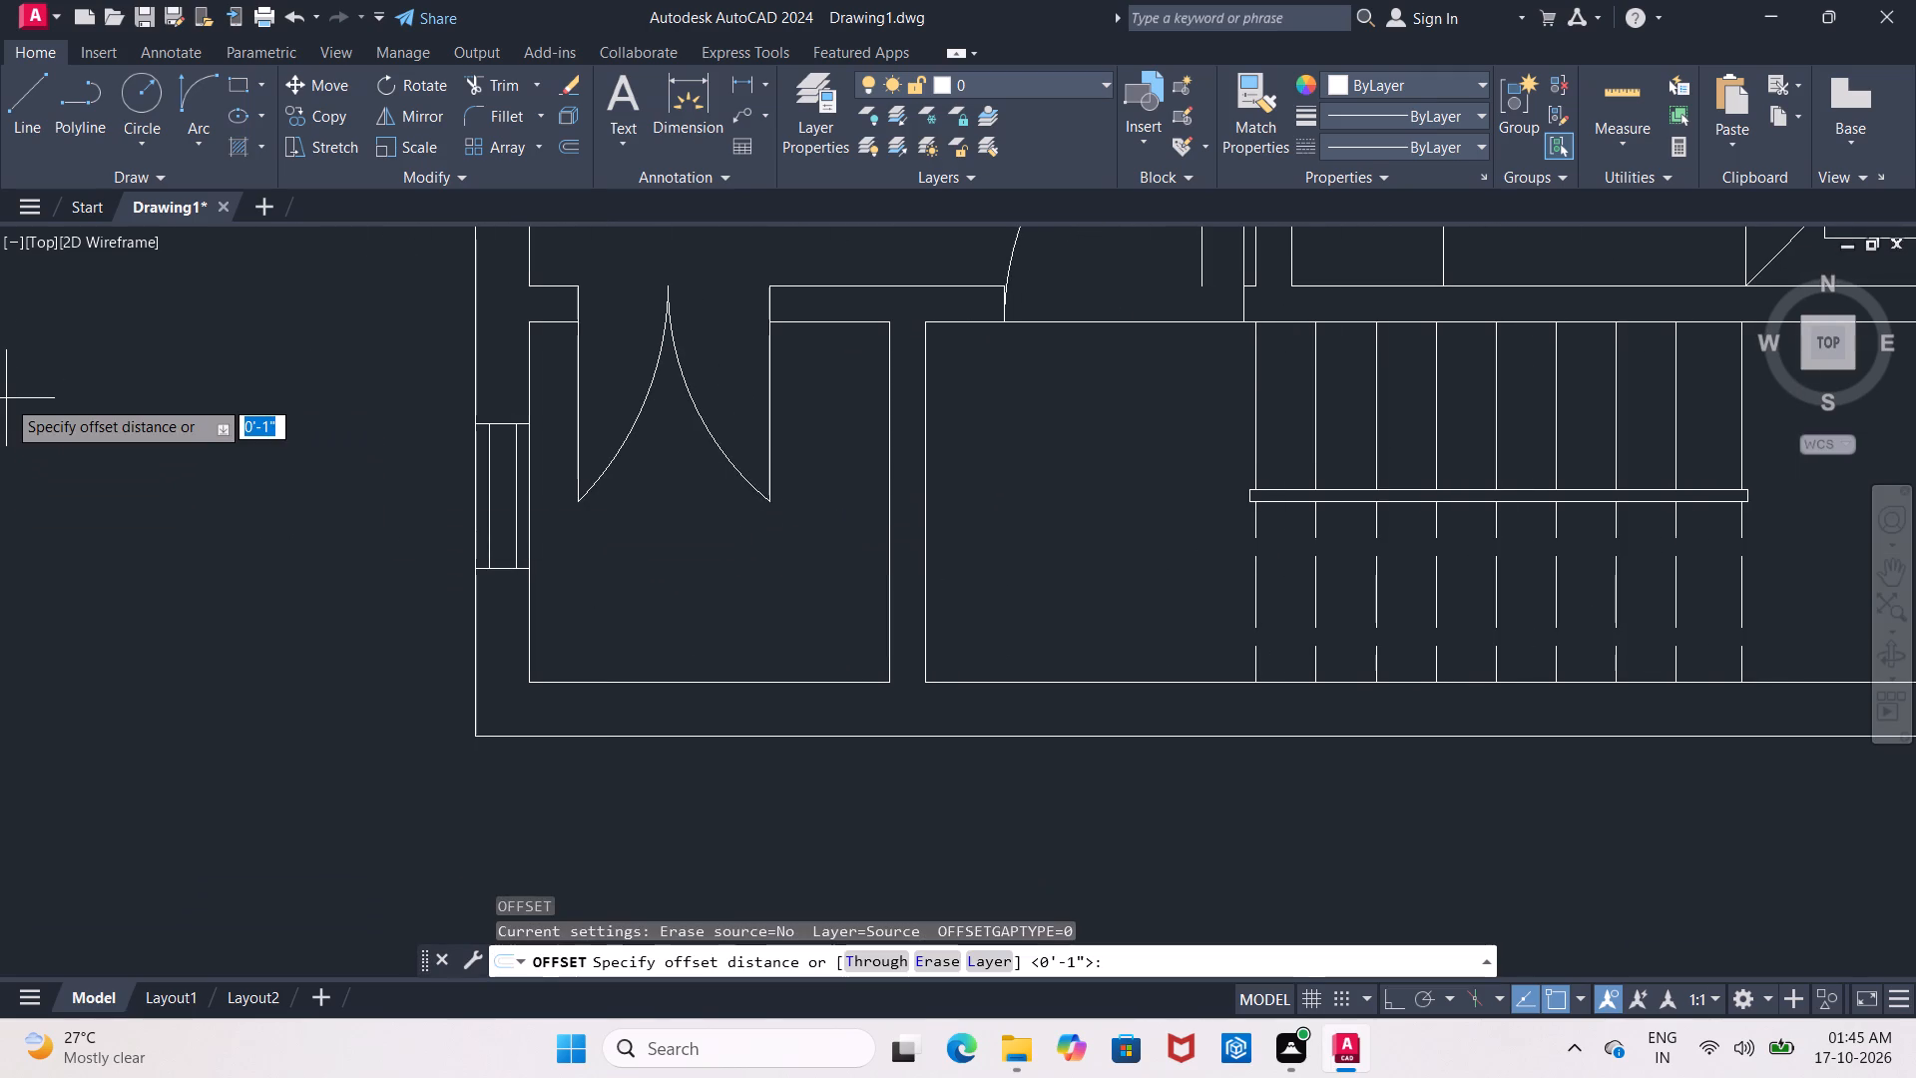
key("5")
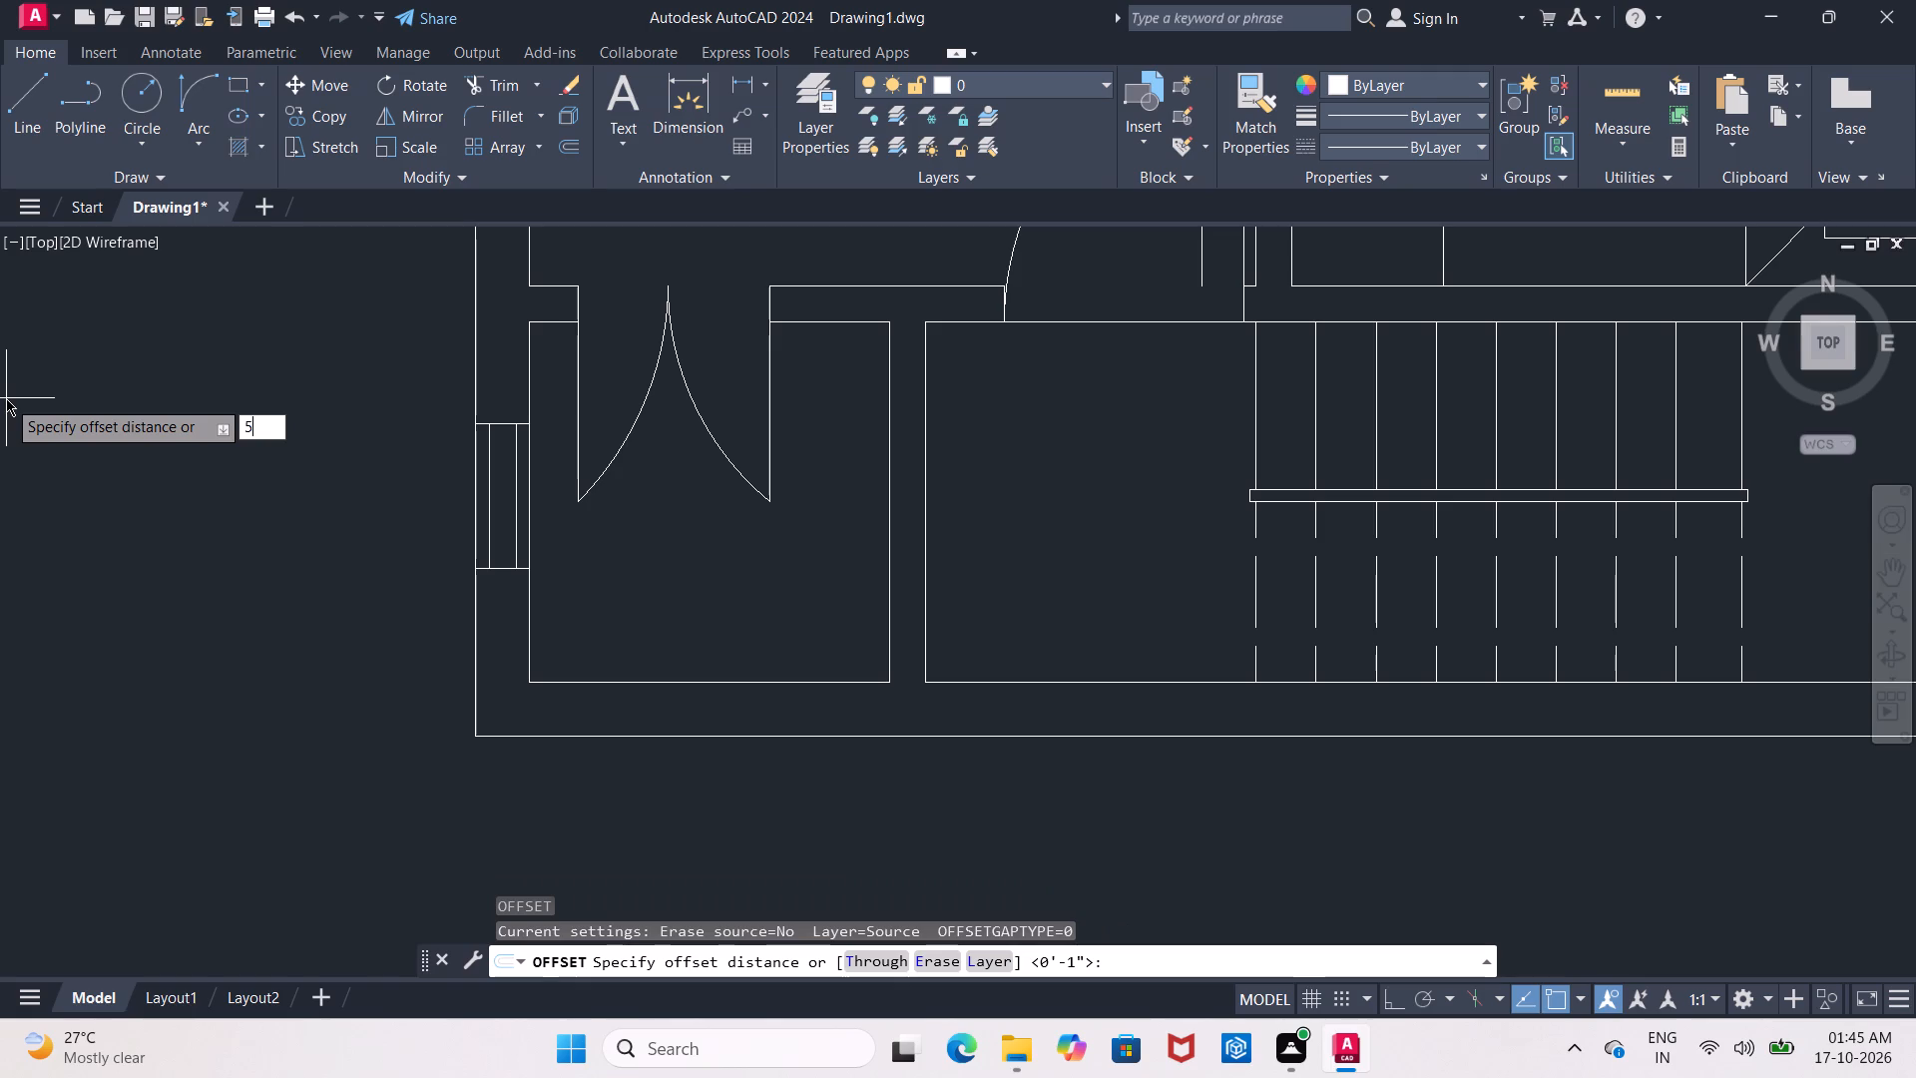
key("BackSpace")
type("6\"")
key("Return")
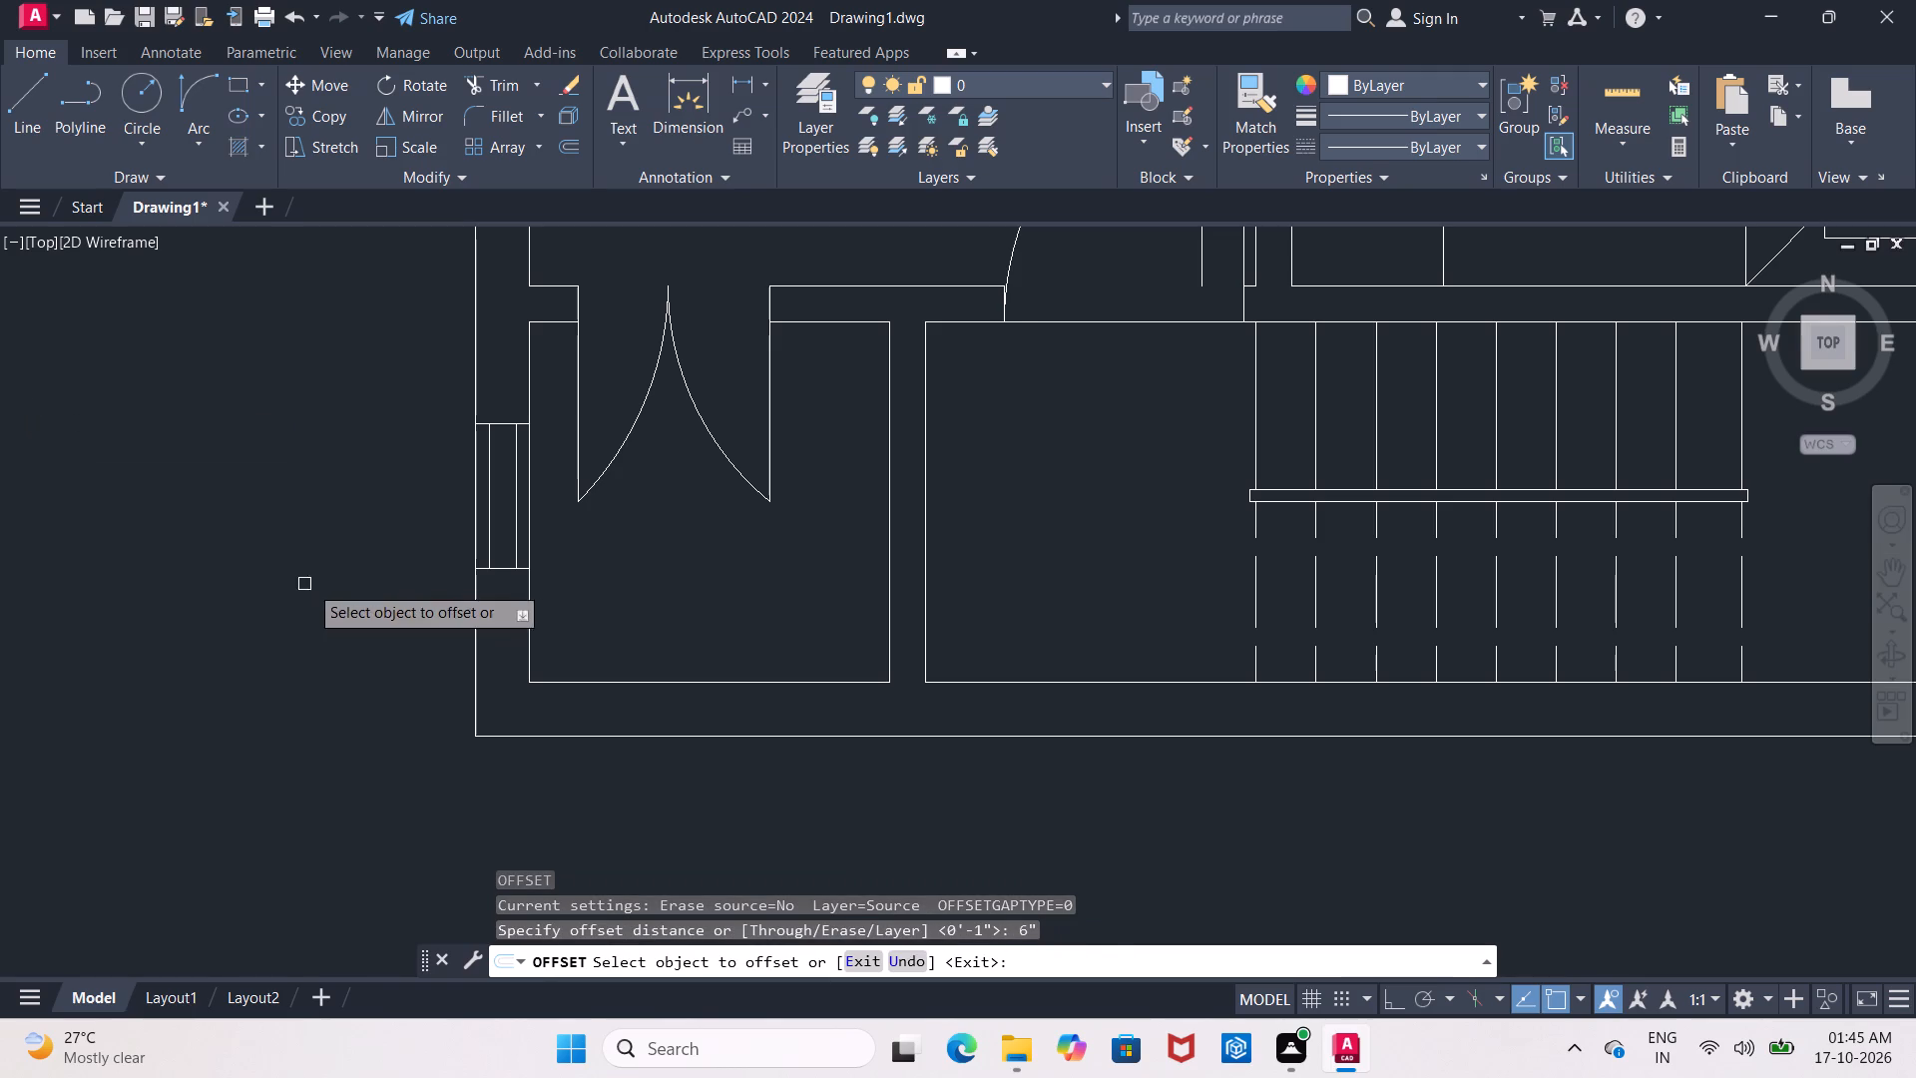
left_click(885, 623)
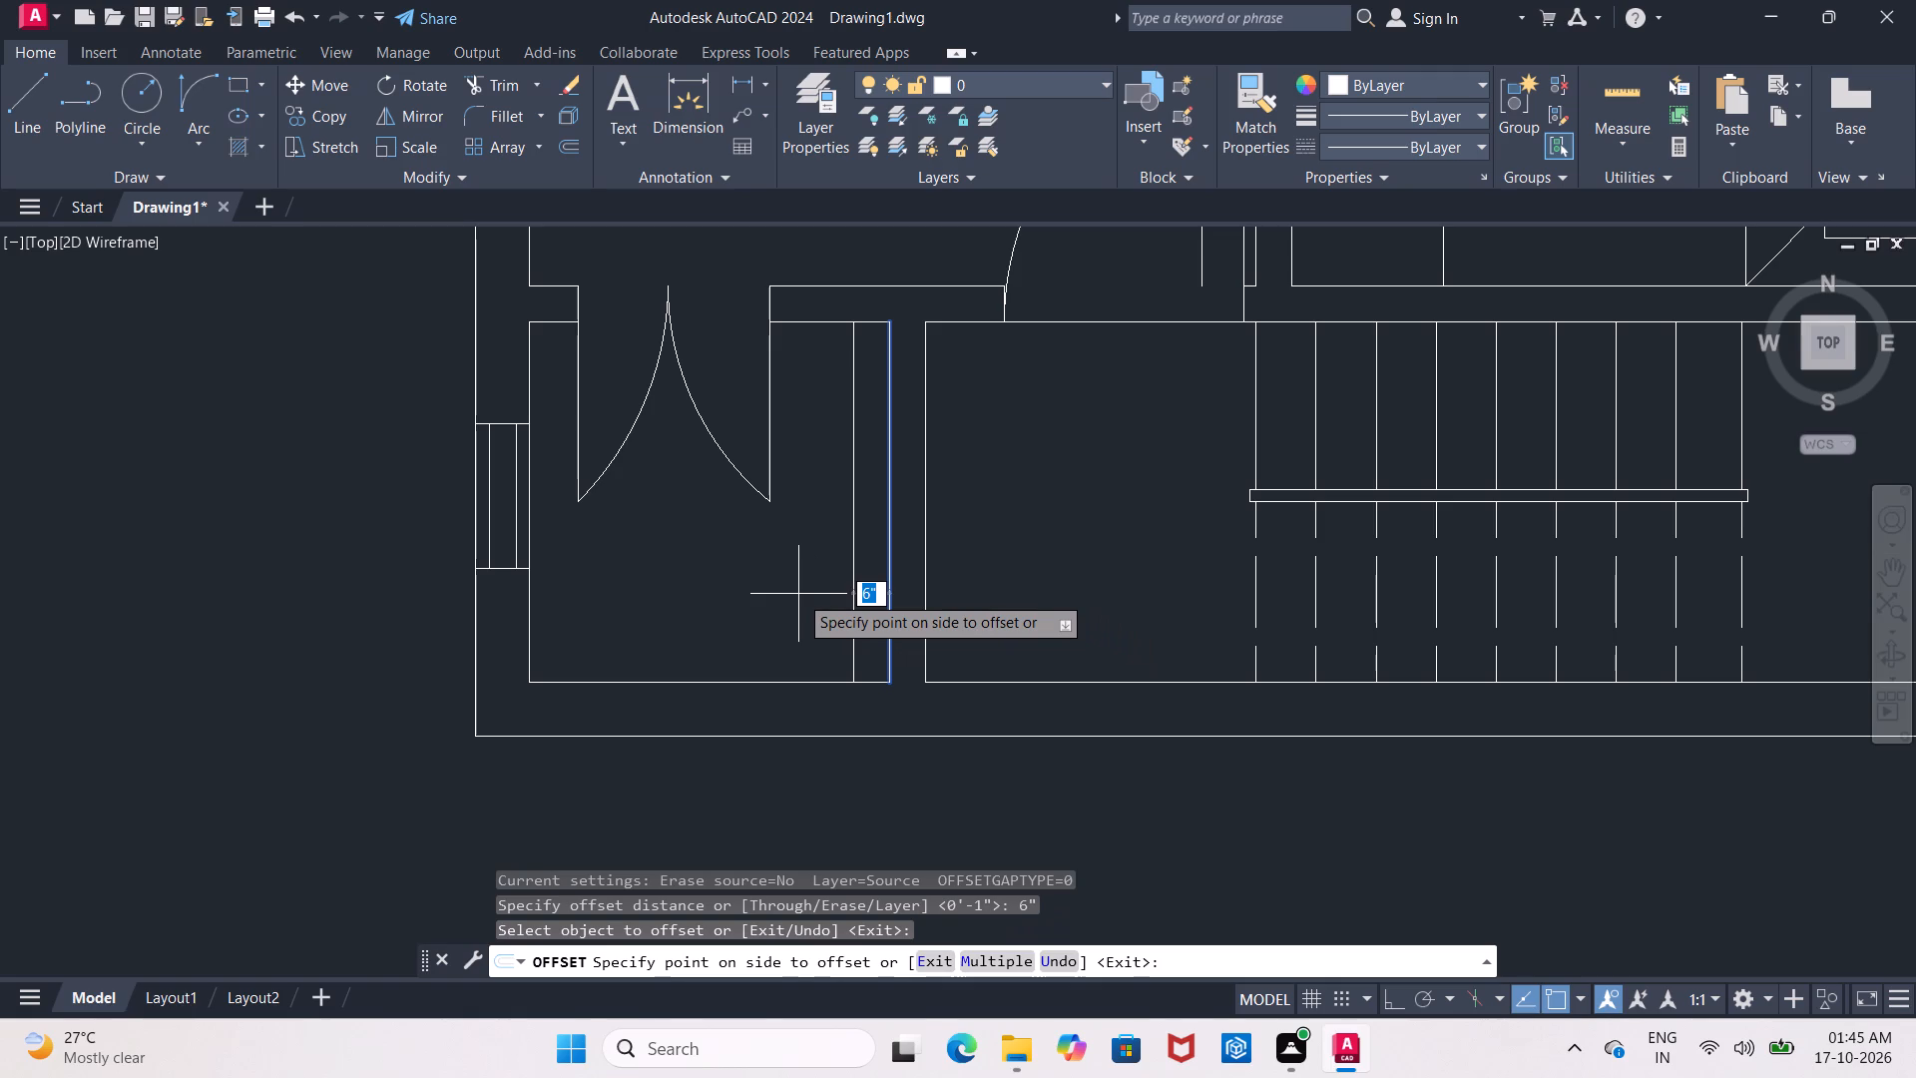
type("1'")
key("Return")
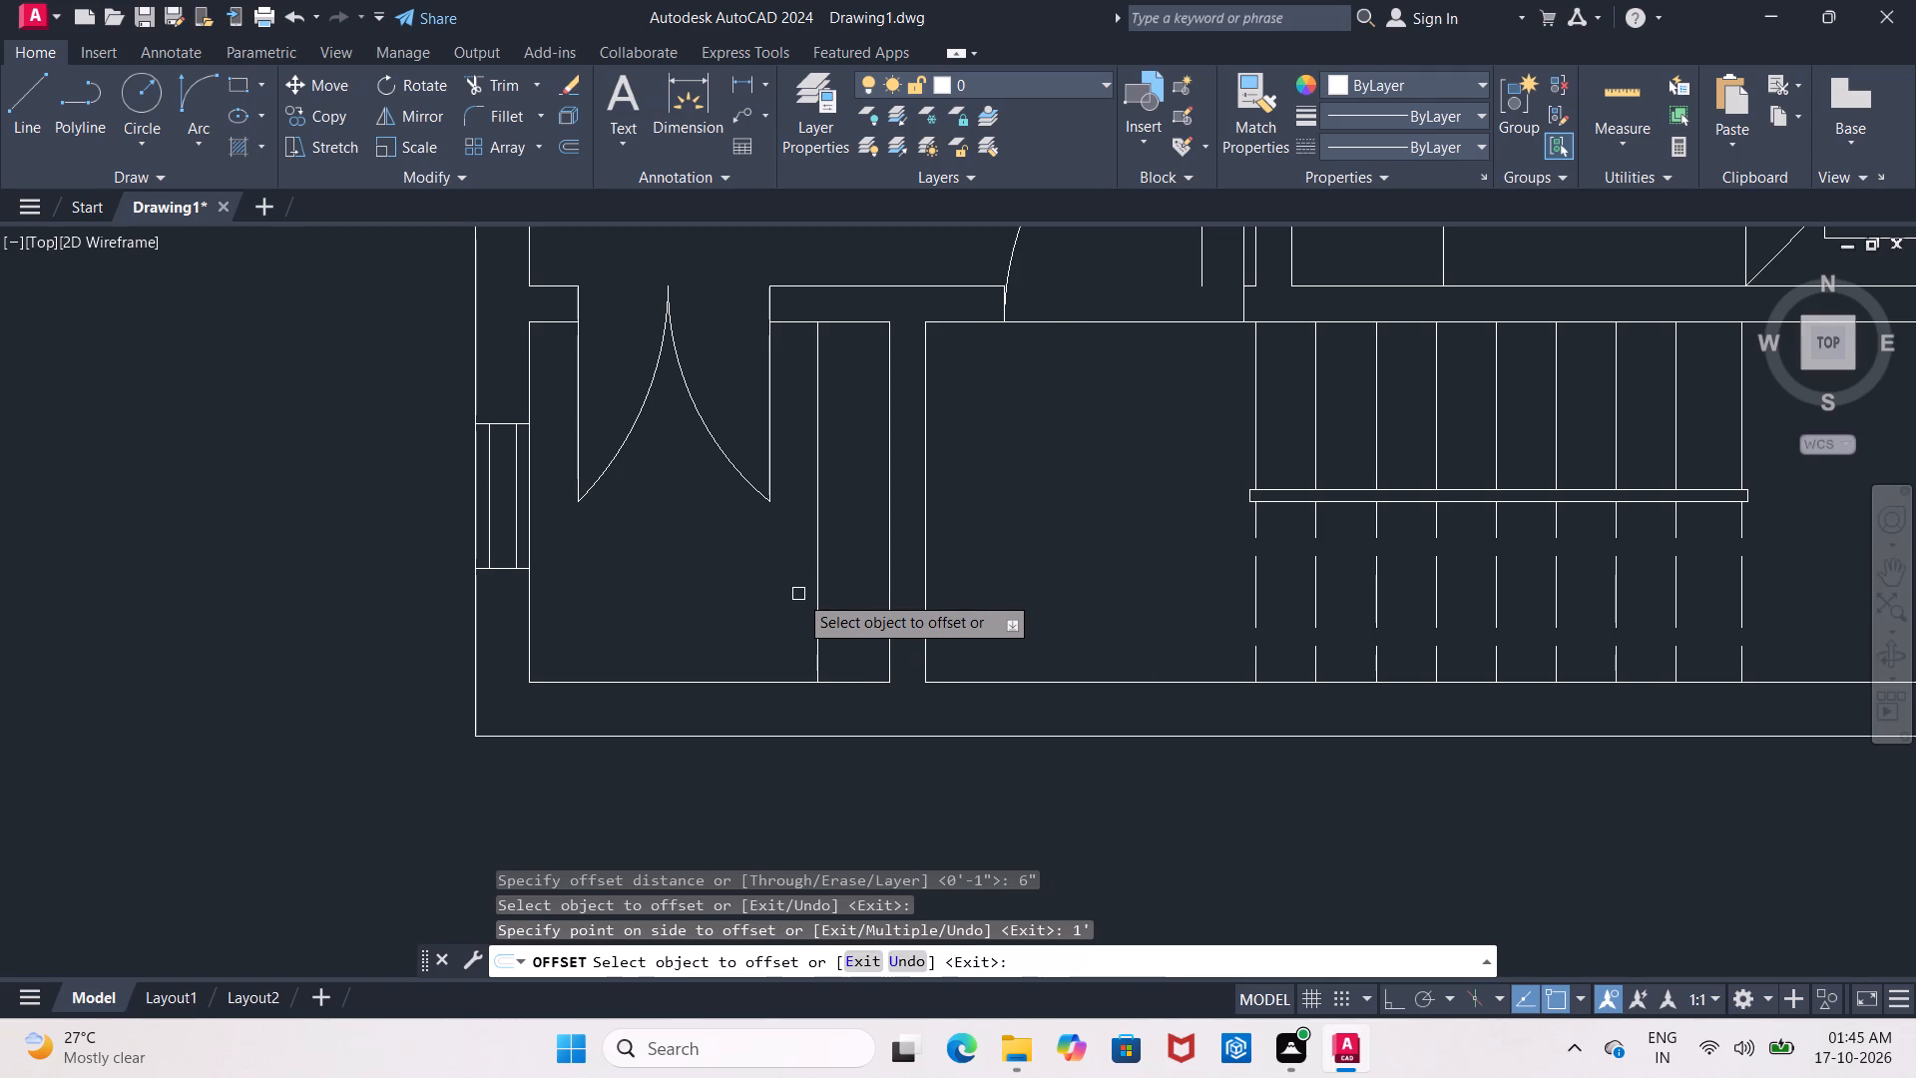
left_click(757, 601)
Delete the stray vertical line running beside the west wall and through the round dining table.
scroll(774, 602, "down", 2)
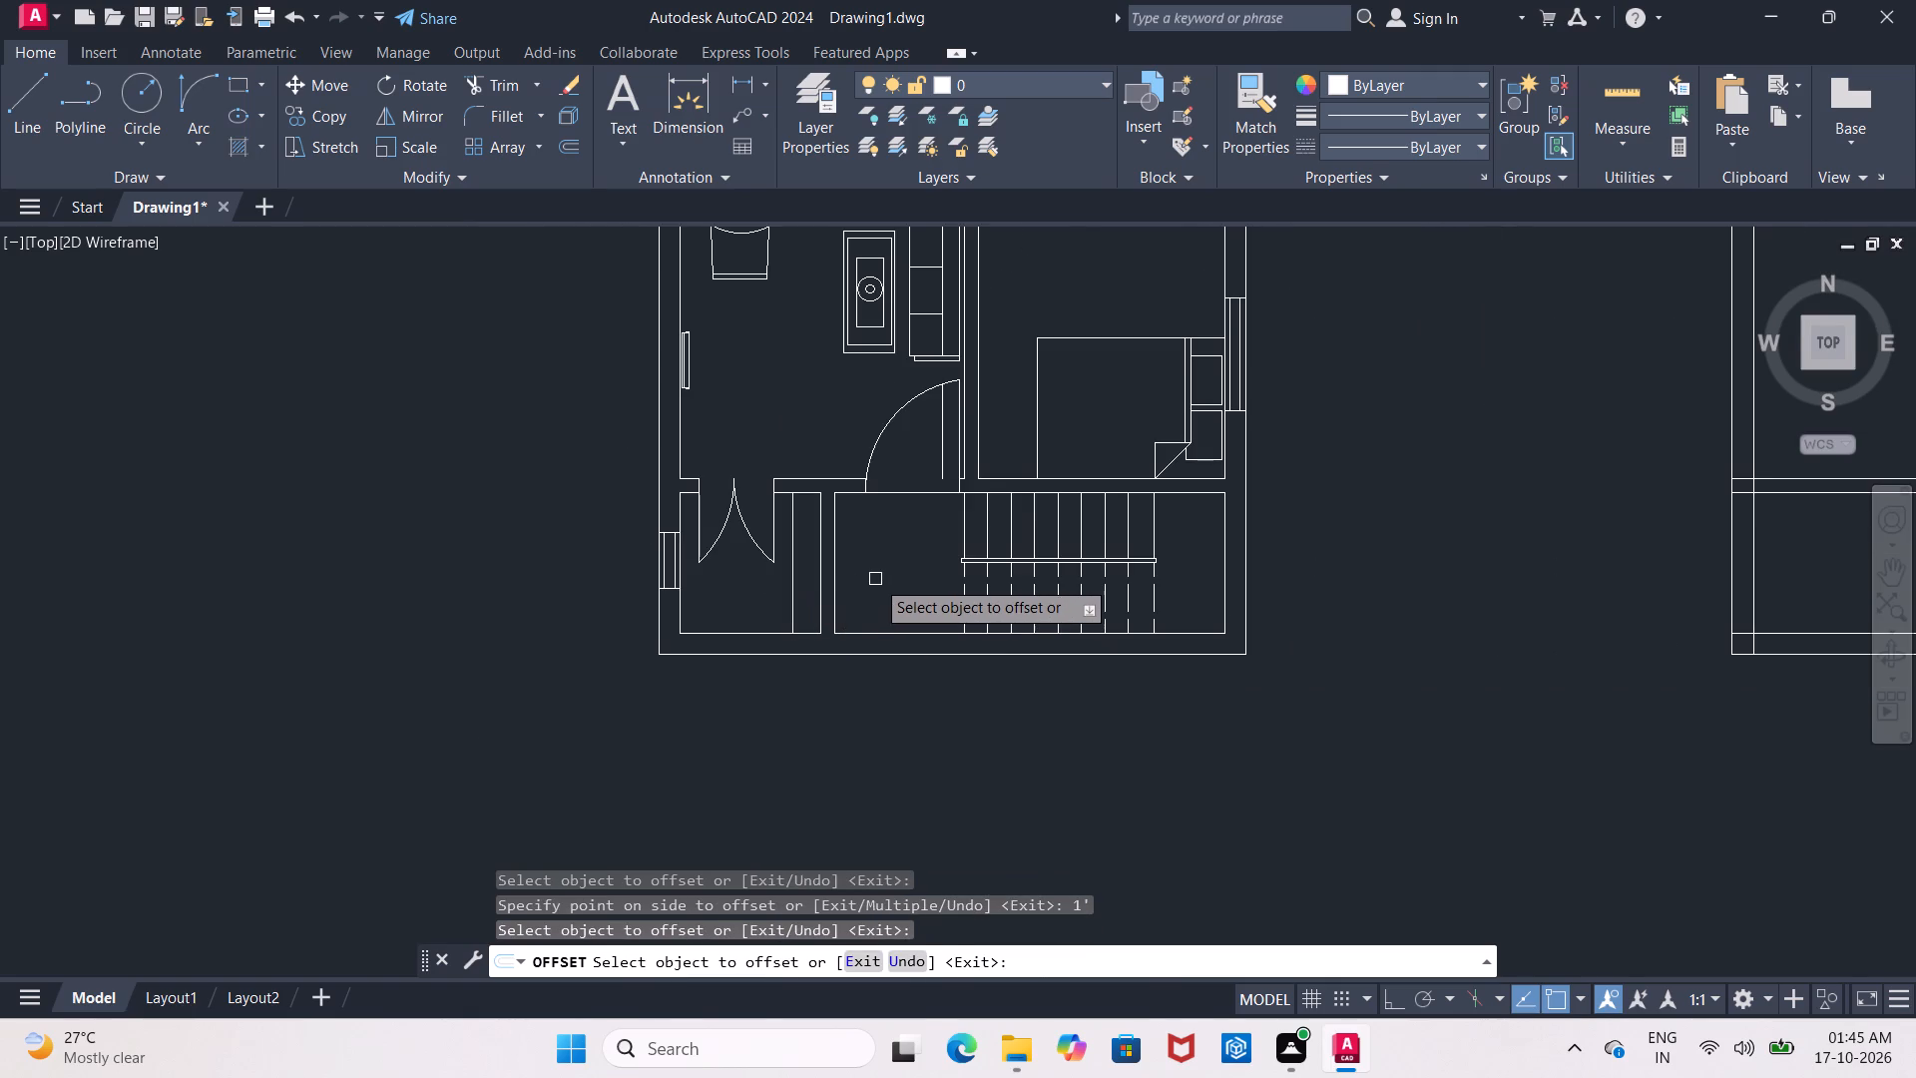
middle_click_drag(855, 500, 847, 661)
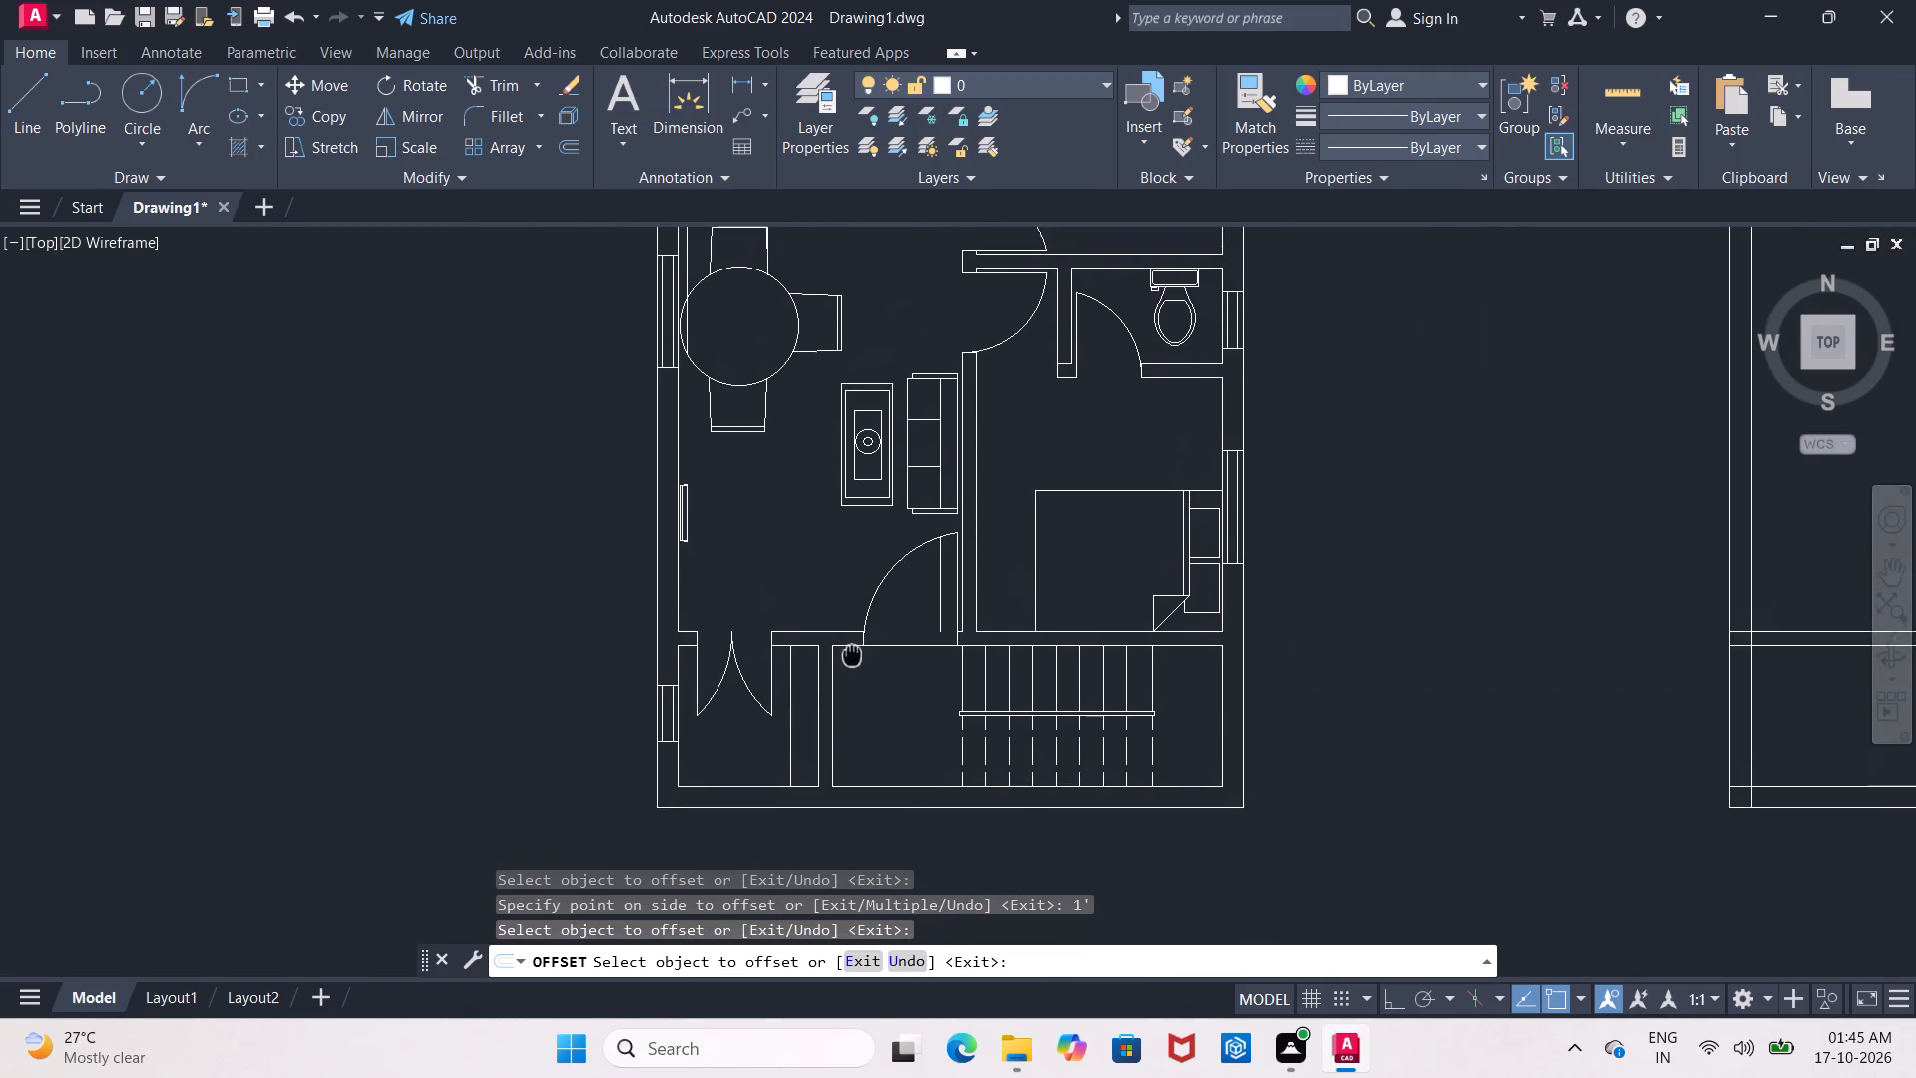
middle_click_drag(847, 661, 729, 808)
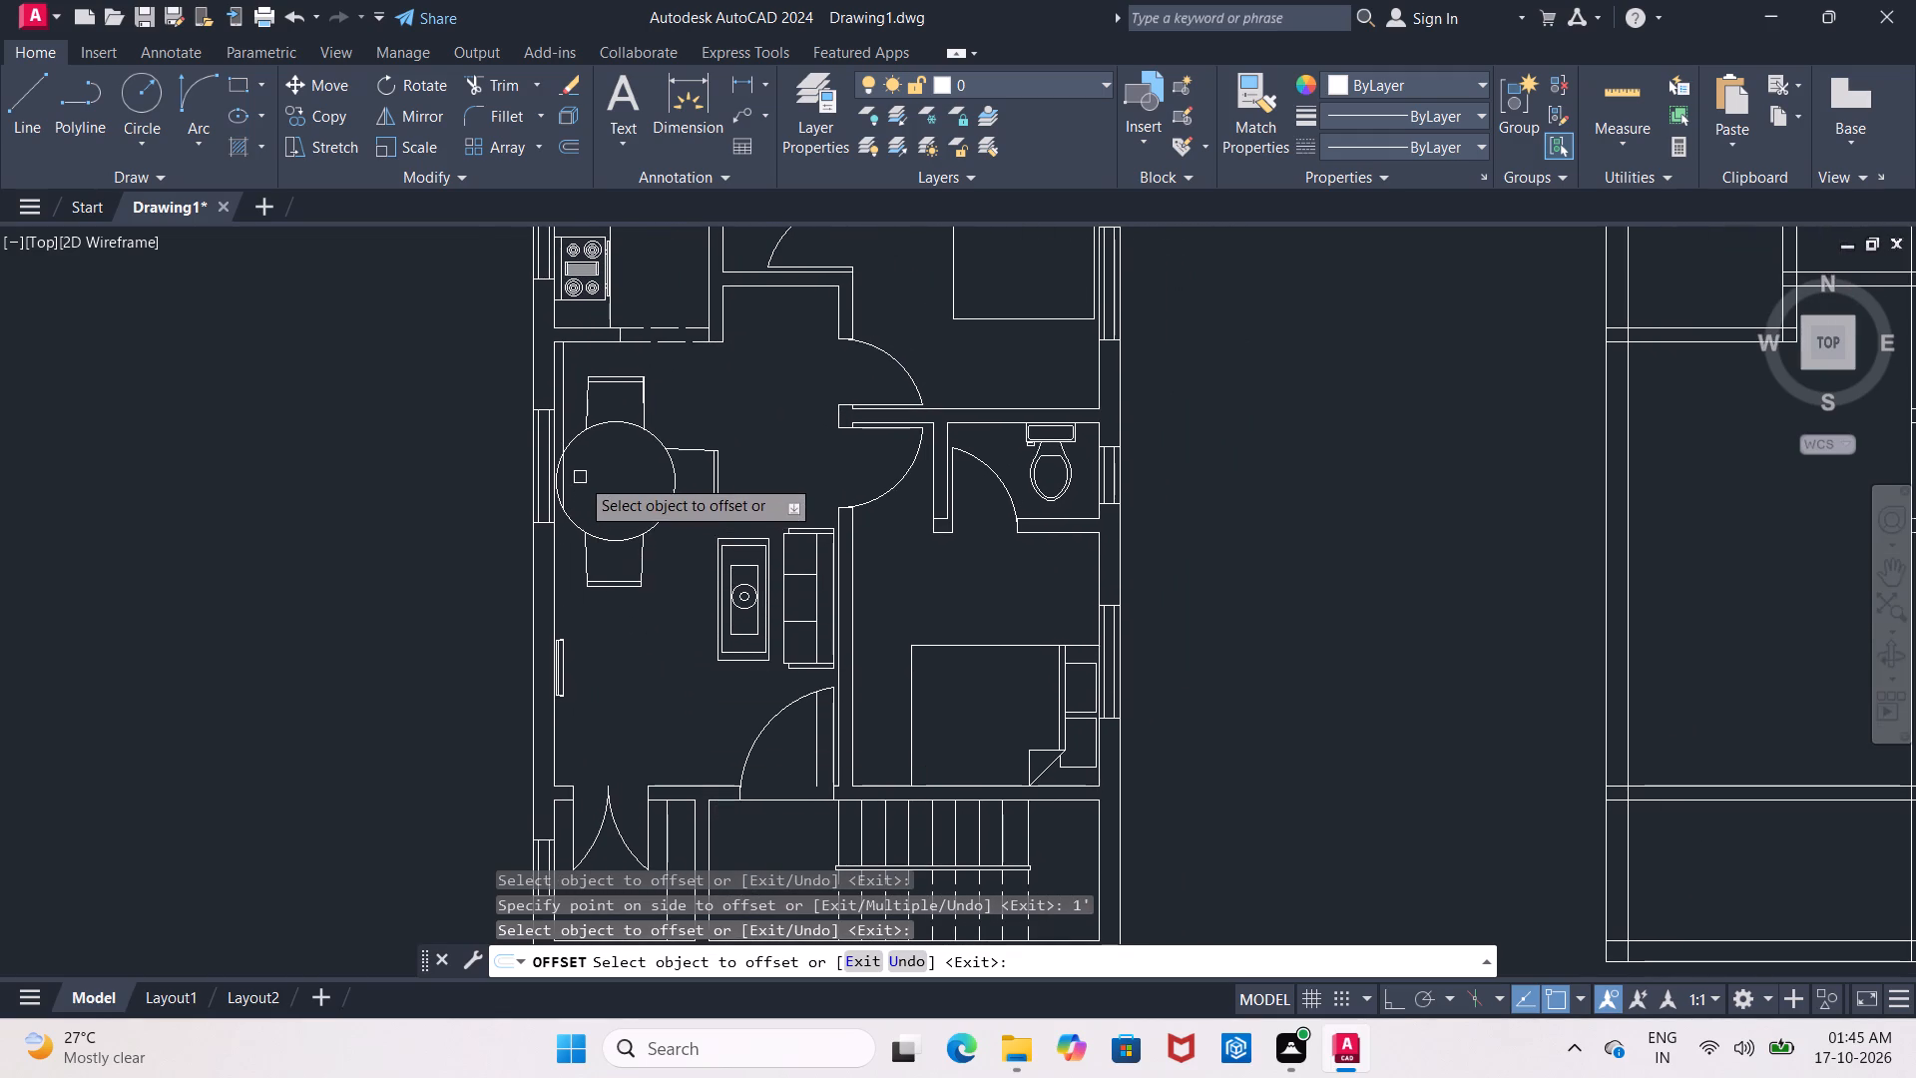
scroll(580, 475, "up", 2)
middle_click_drag(584, 473, 636, 610)
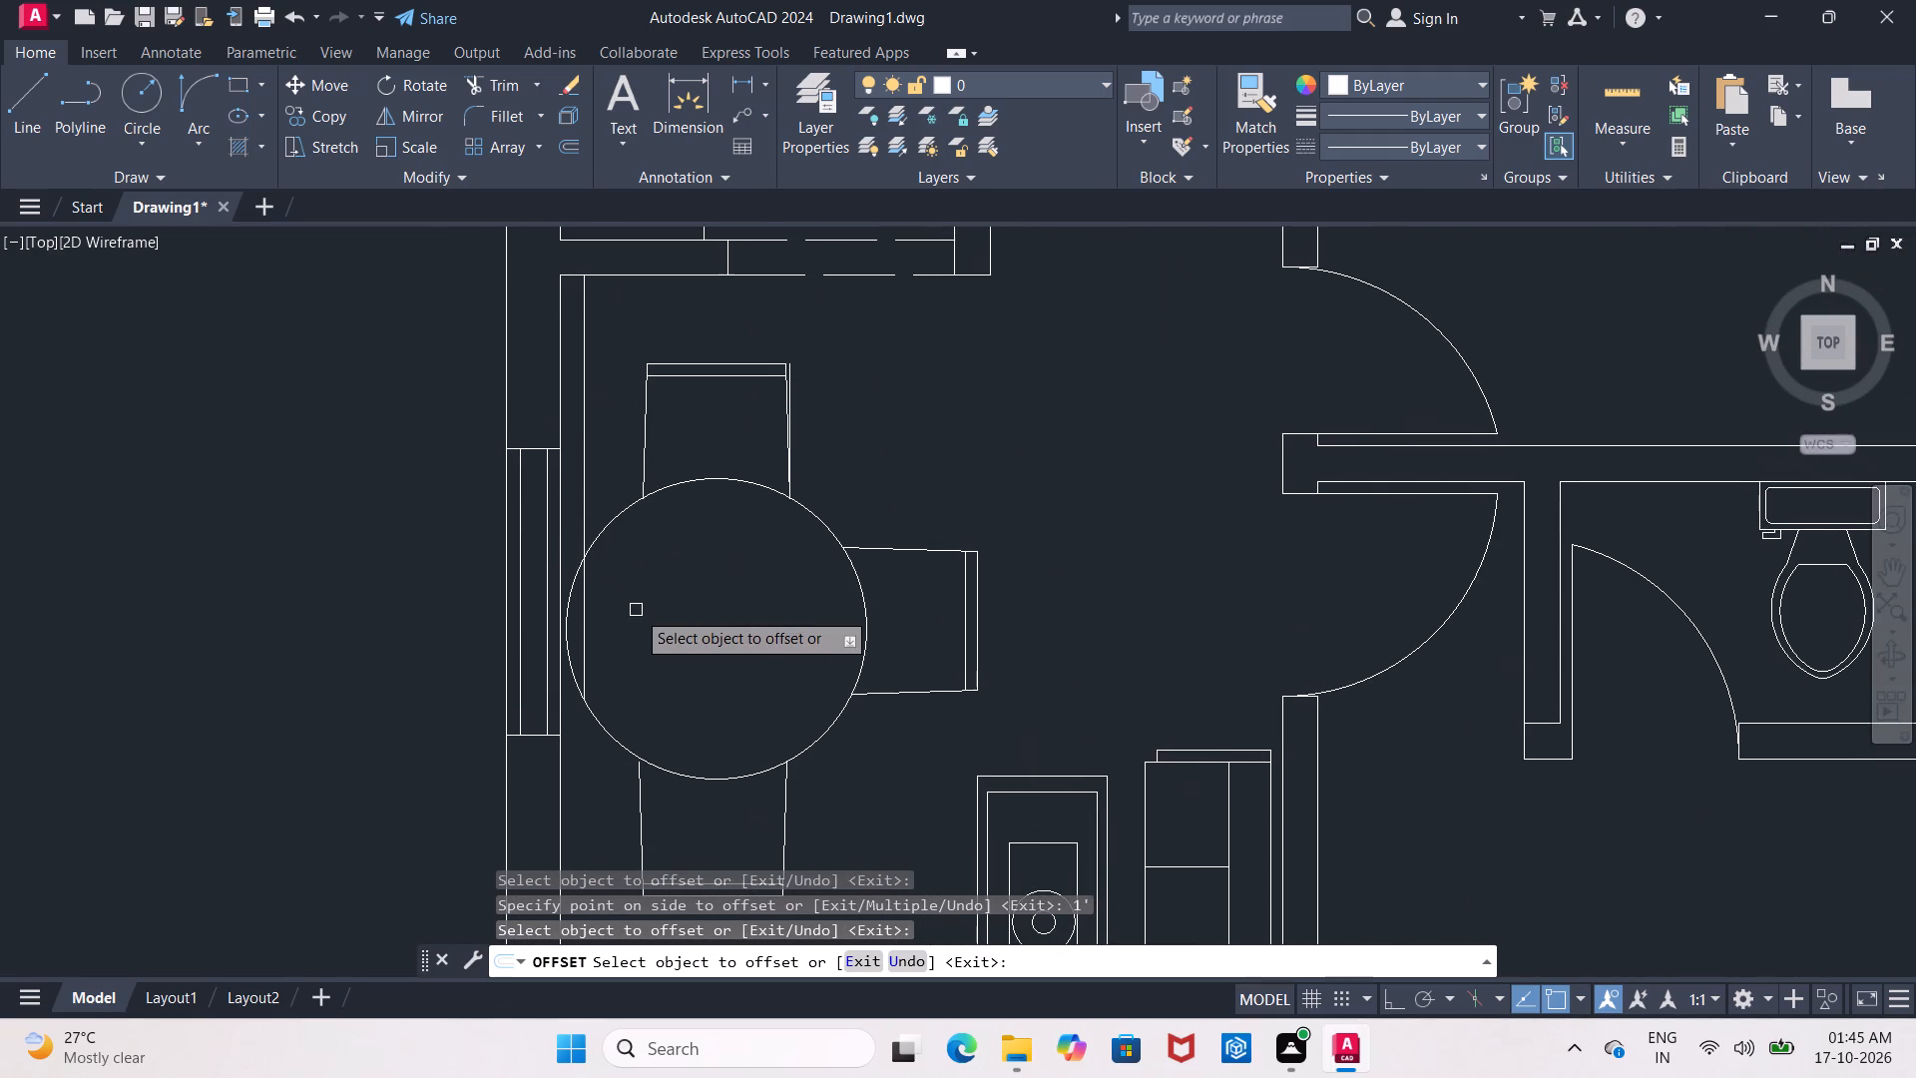
key("Escape")
left_click(589, 615)
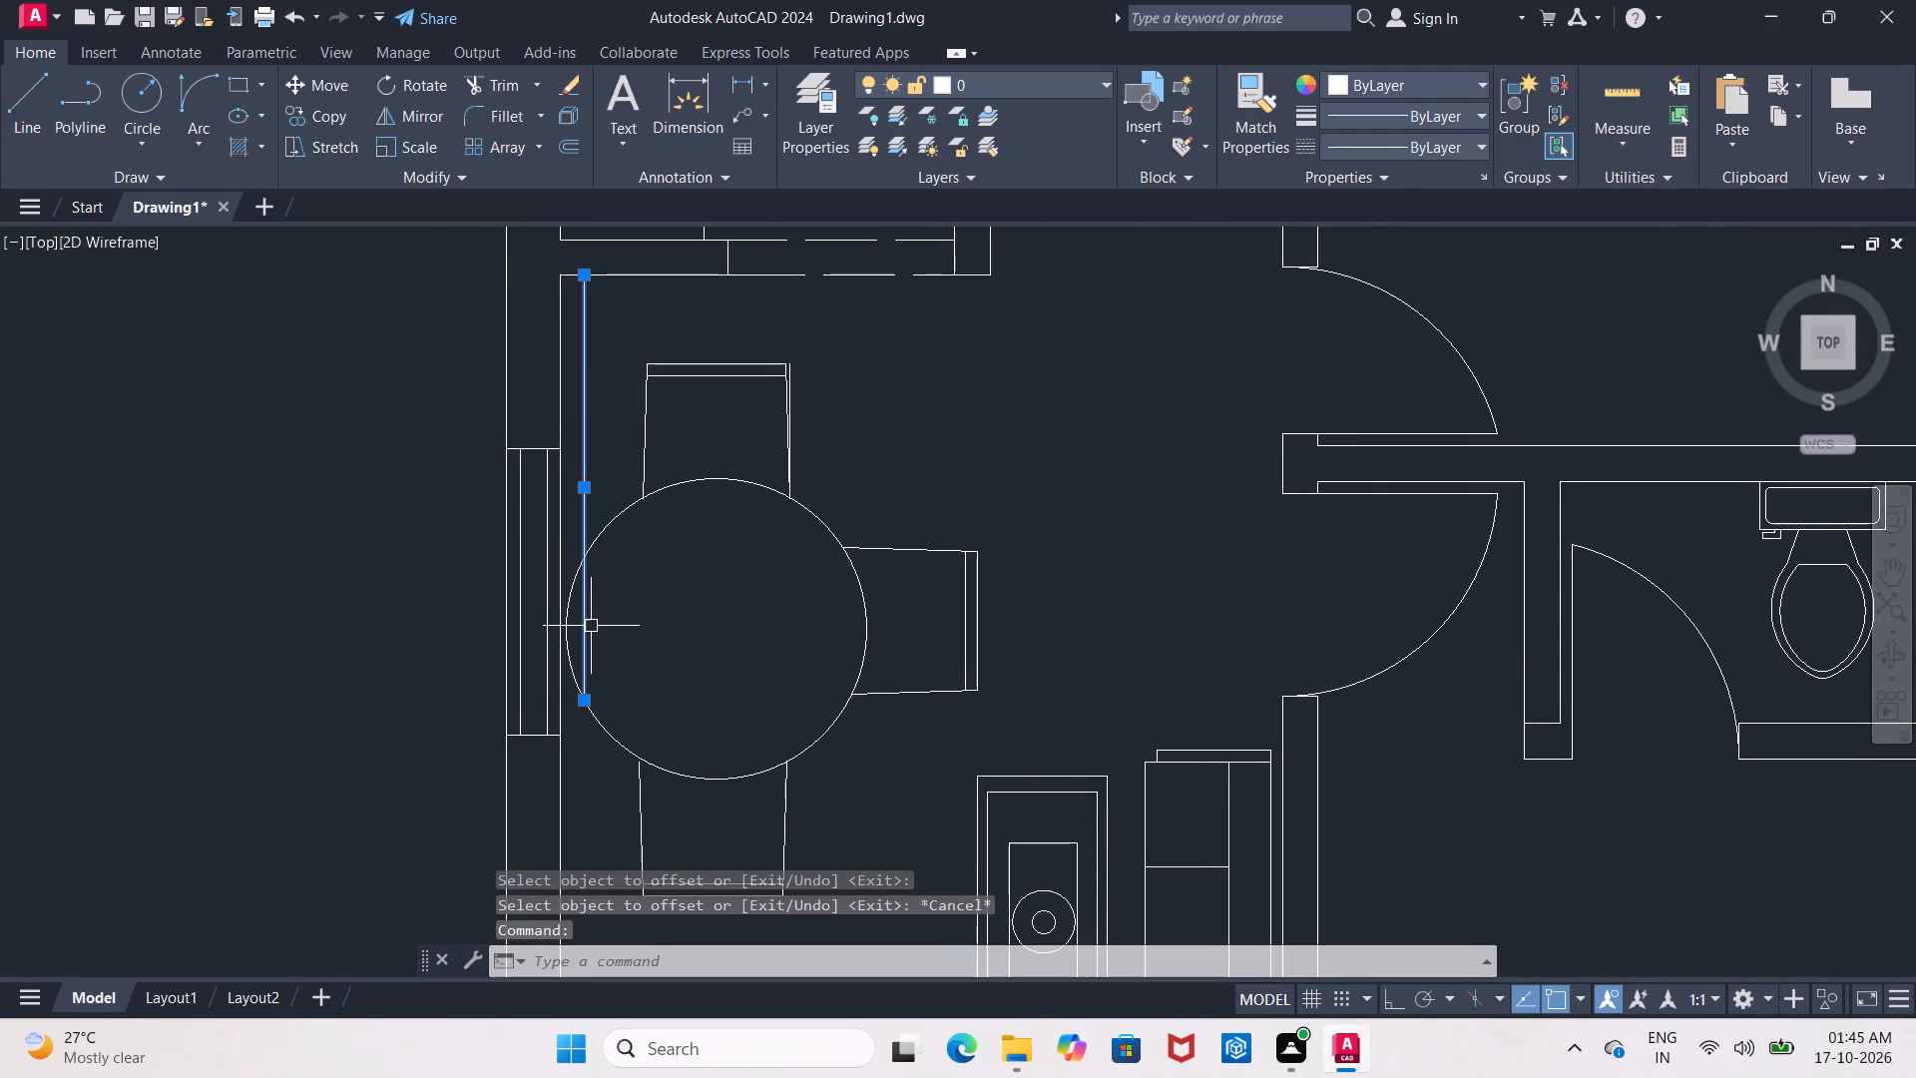
key("Delete")
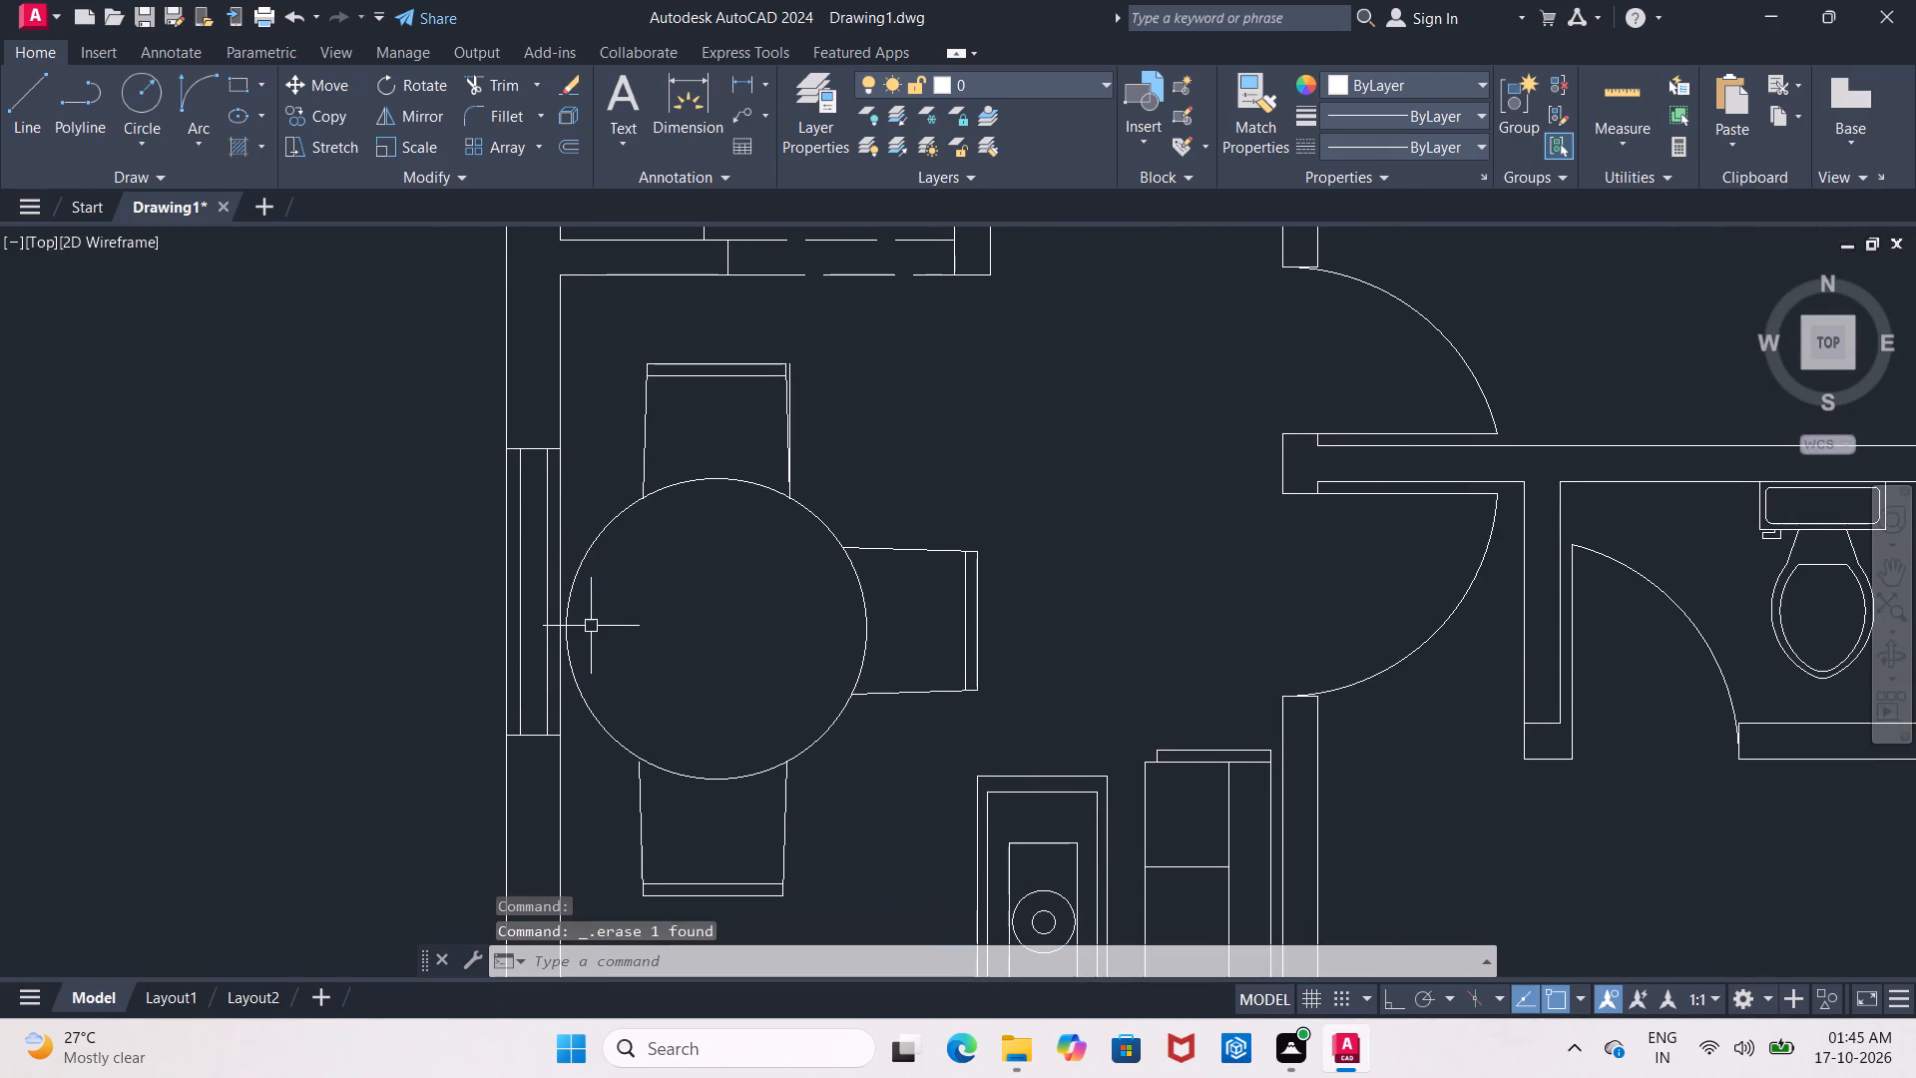
Add single-line text reading KITCHEN in the kitchen's open floor area, about 2" high, unrotated, with Ortho on.
scroll(603, 640, "down", 3)
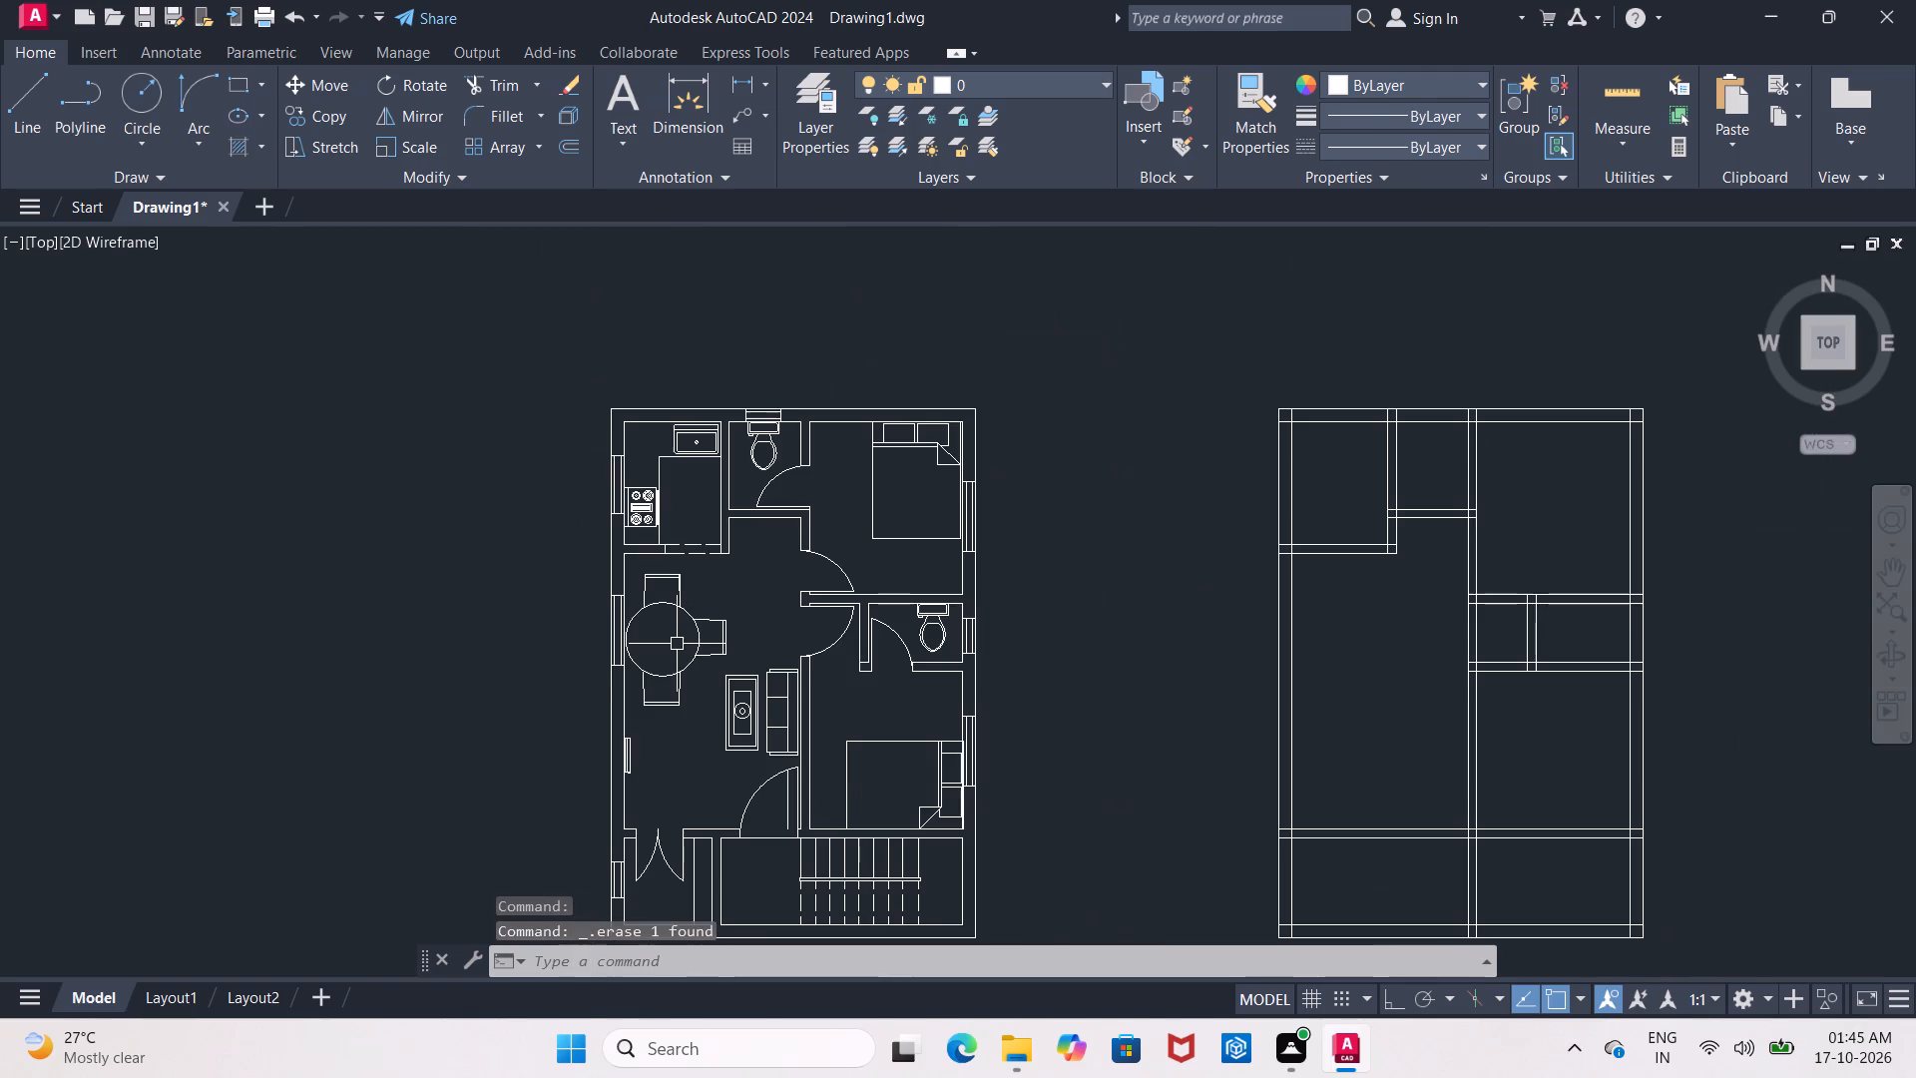
middle_click_drag(678, 641, 657, 563)
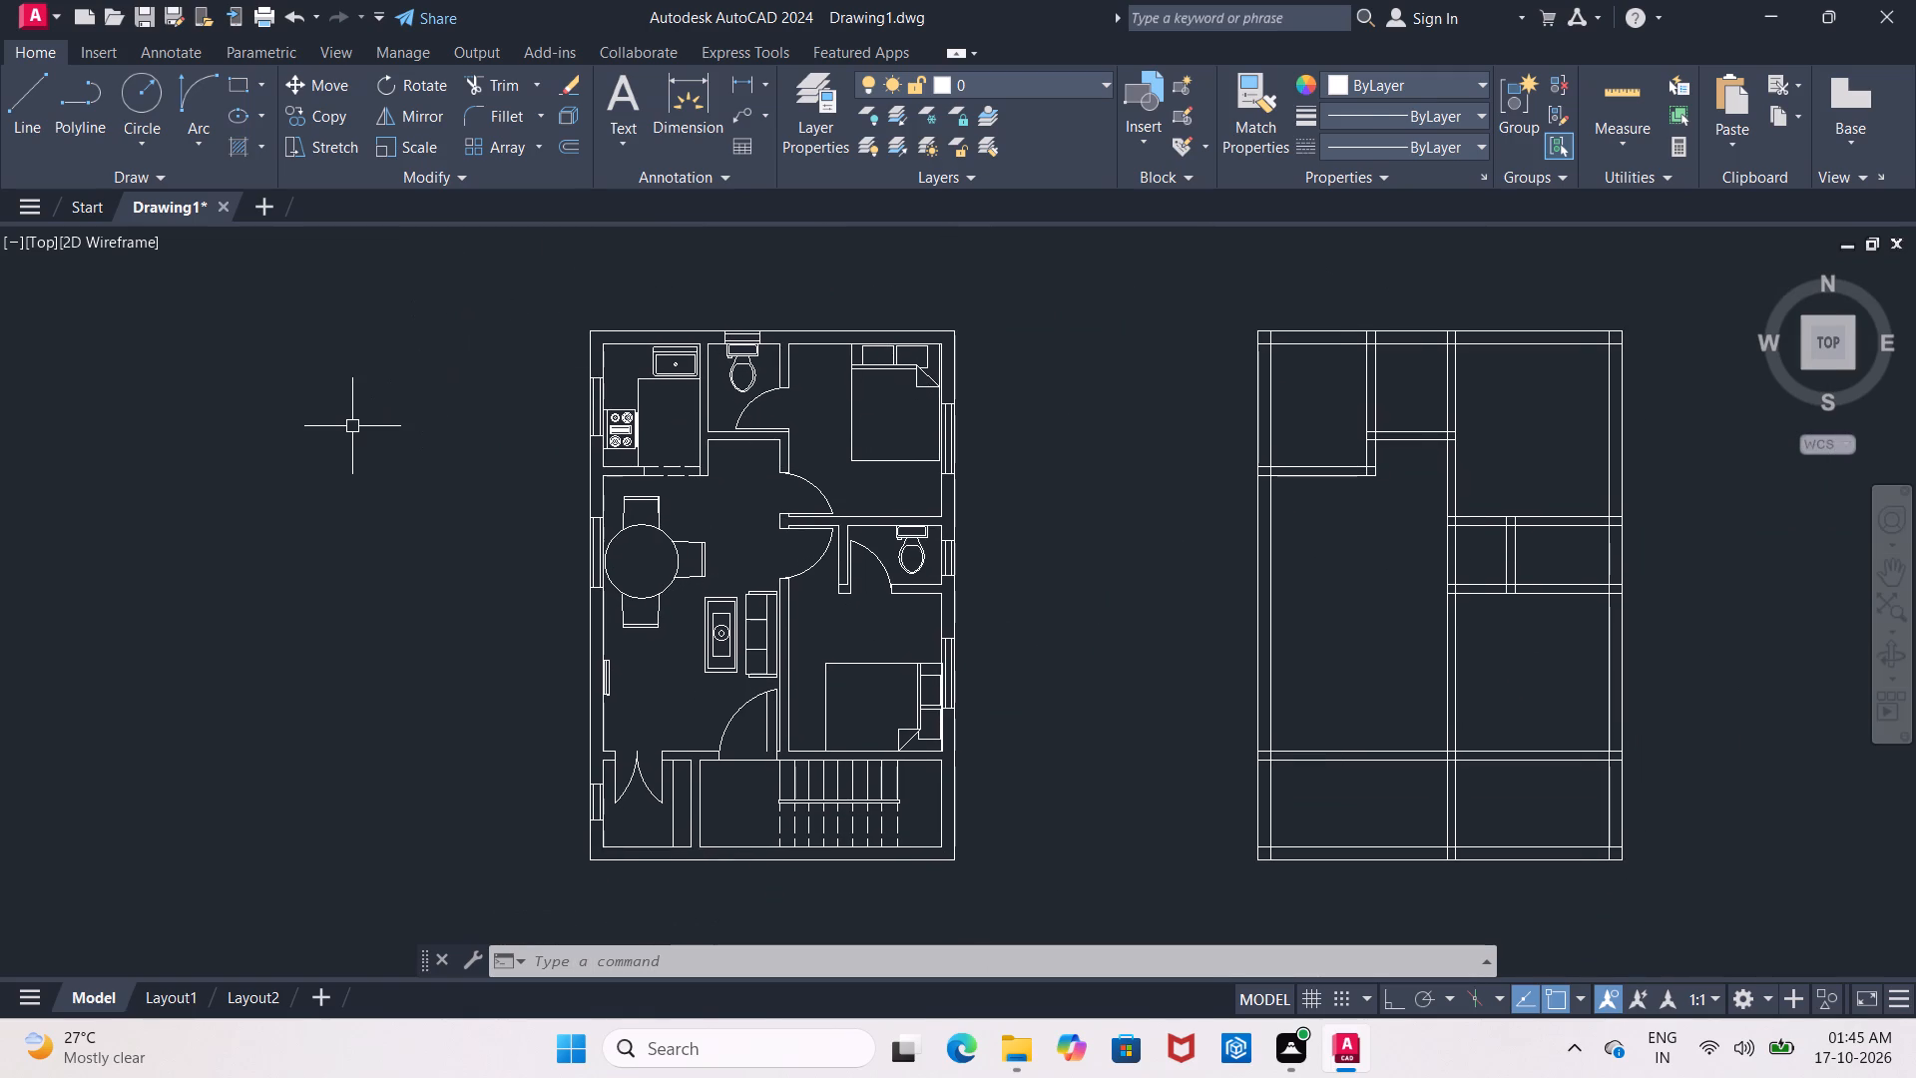
key("d")
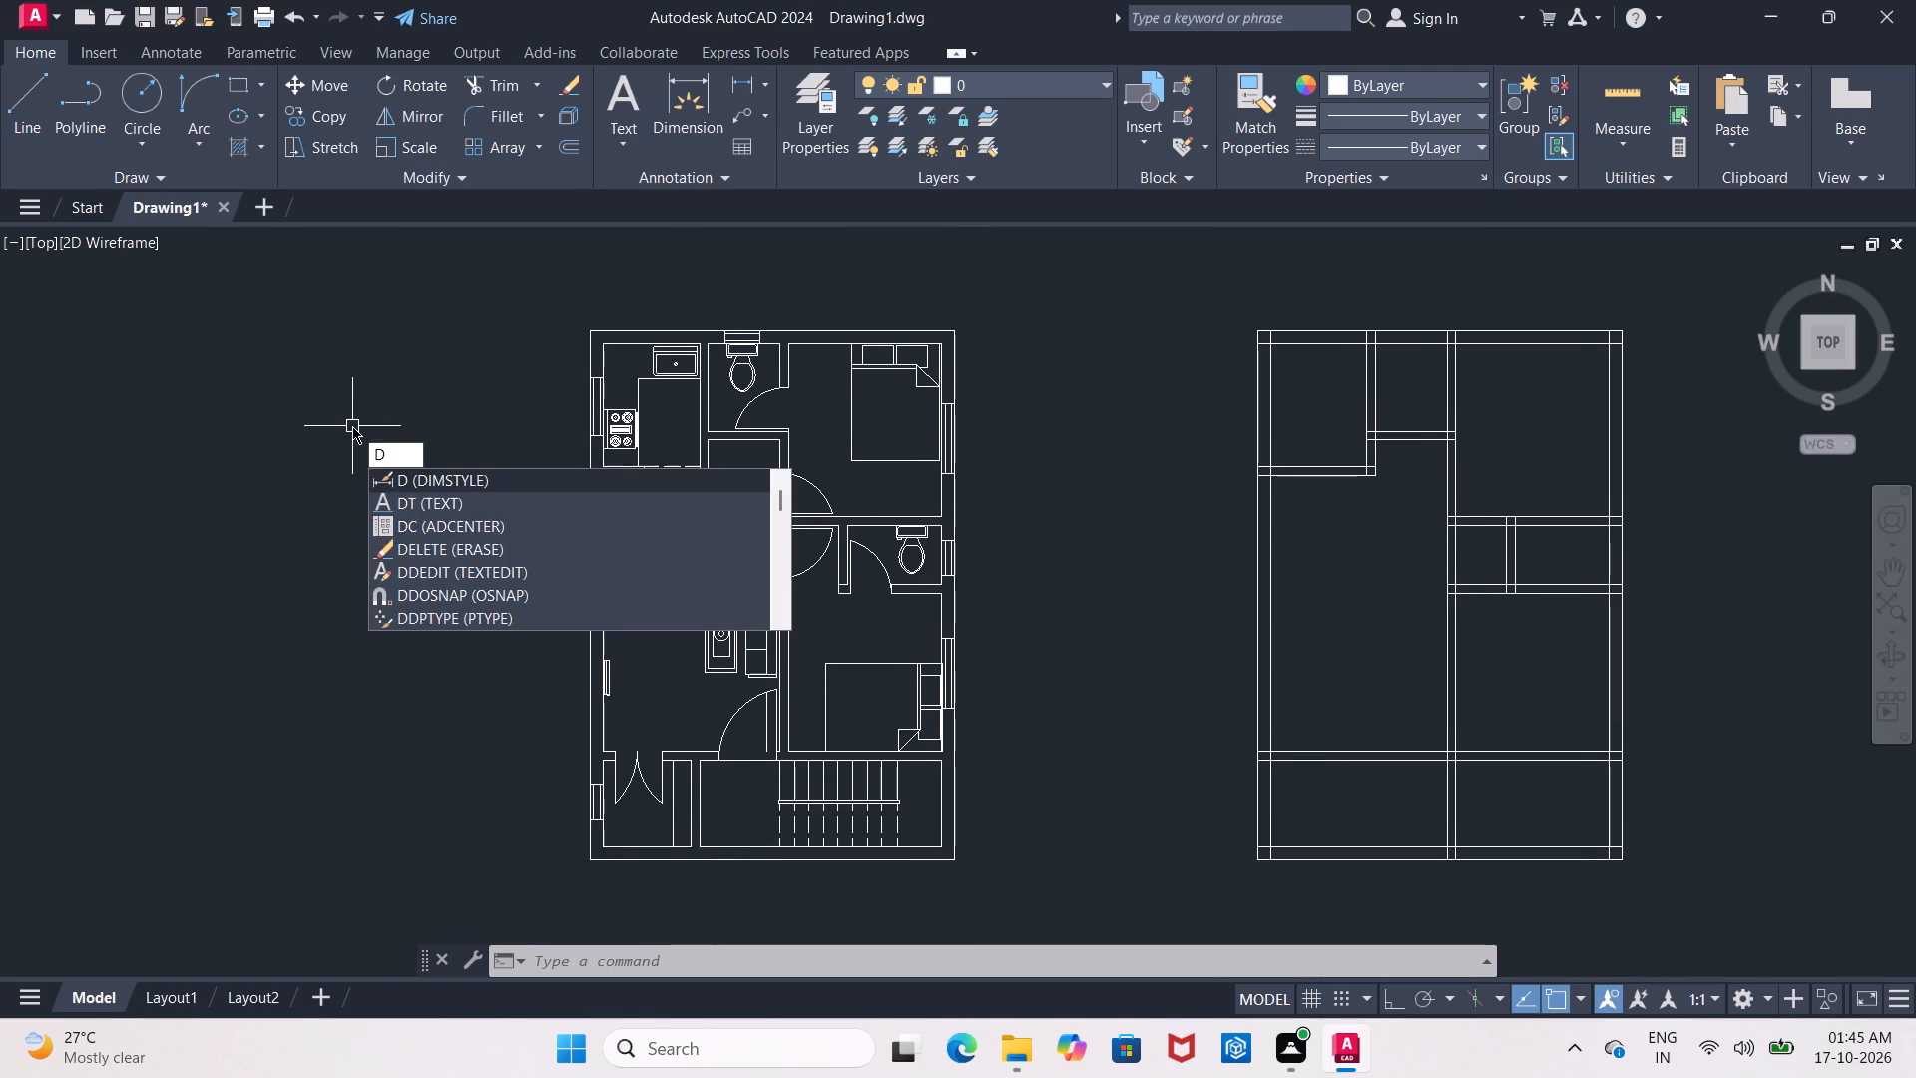
key("t")
left_click(427, 477)
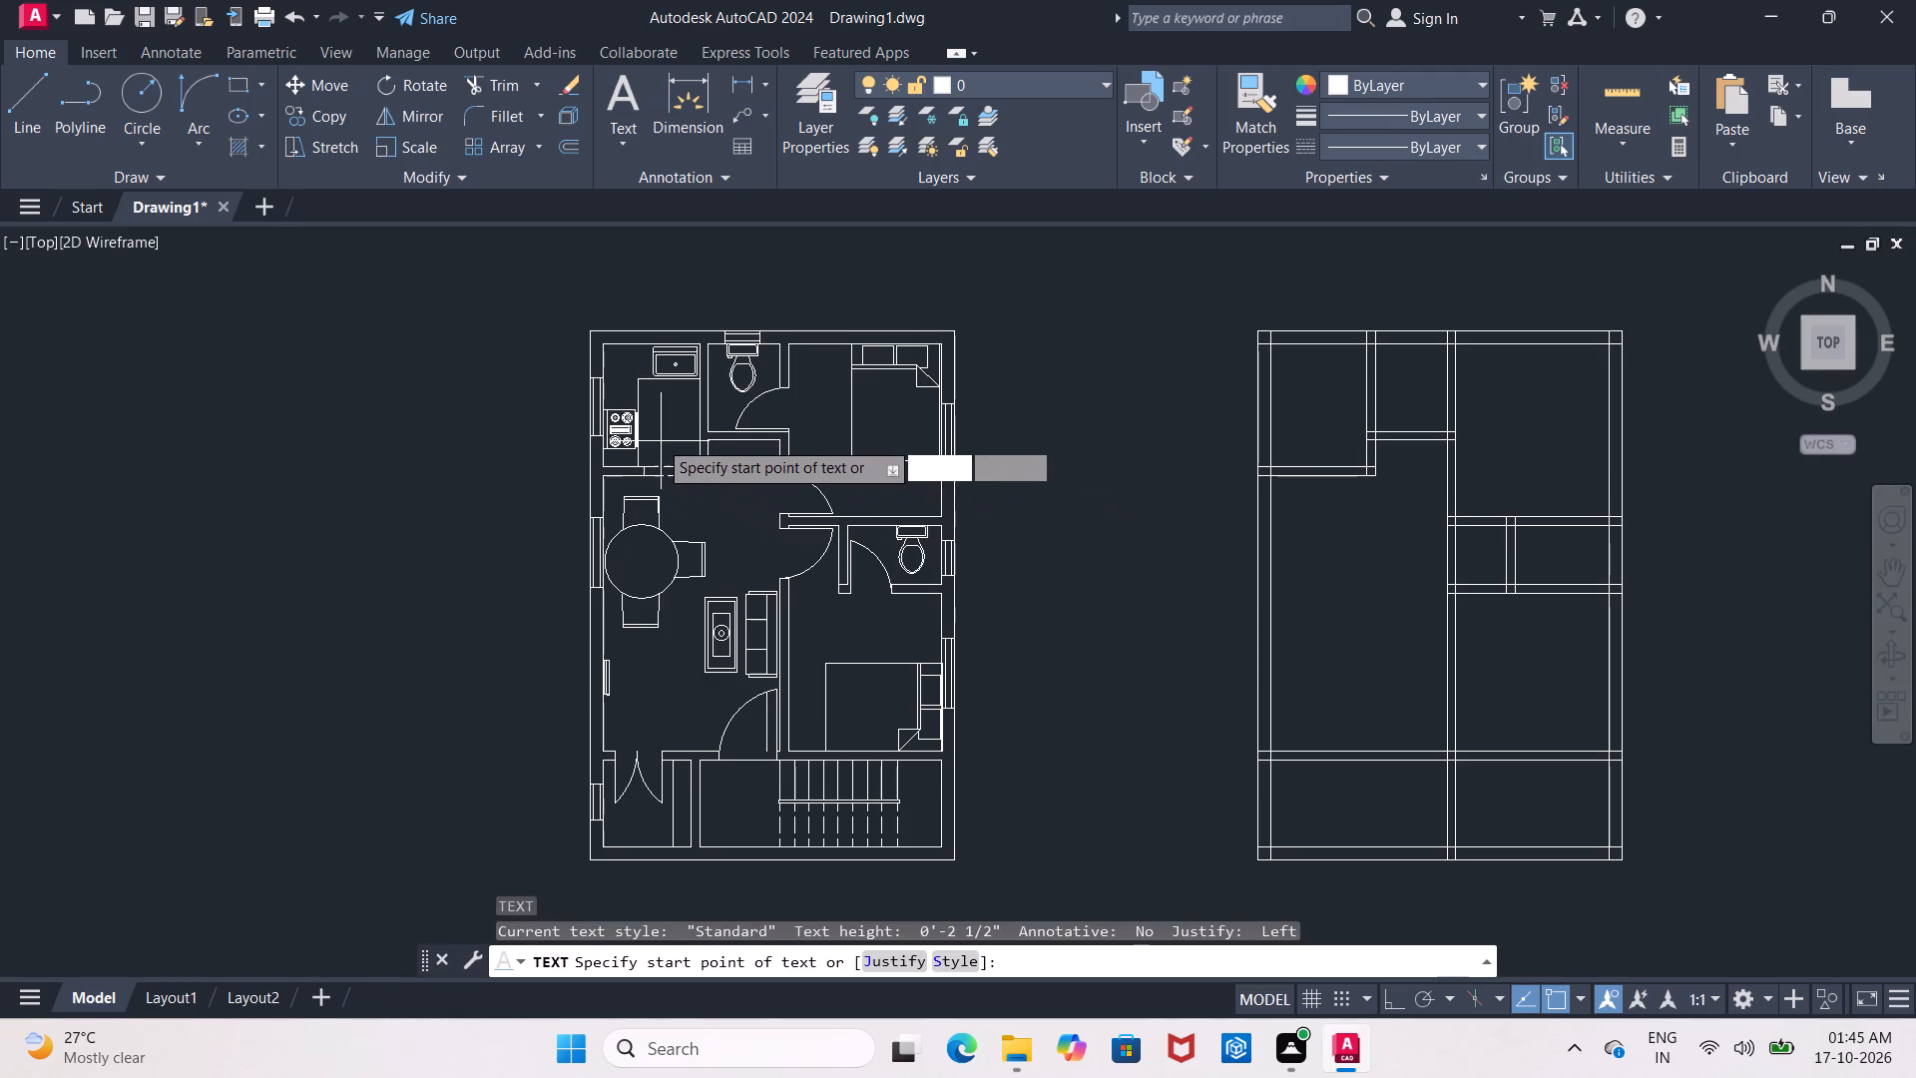
scroll(652, 430, "up", 4)
middle_click_drag(642, 379, 605, 484)
left_click(566, 352)
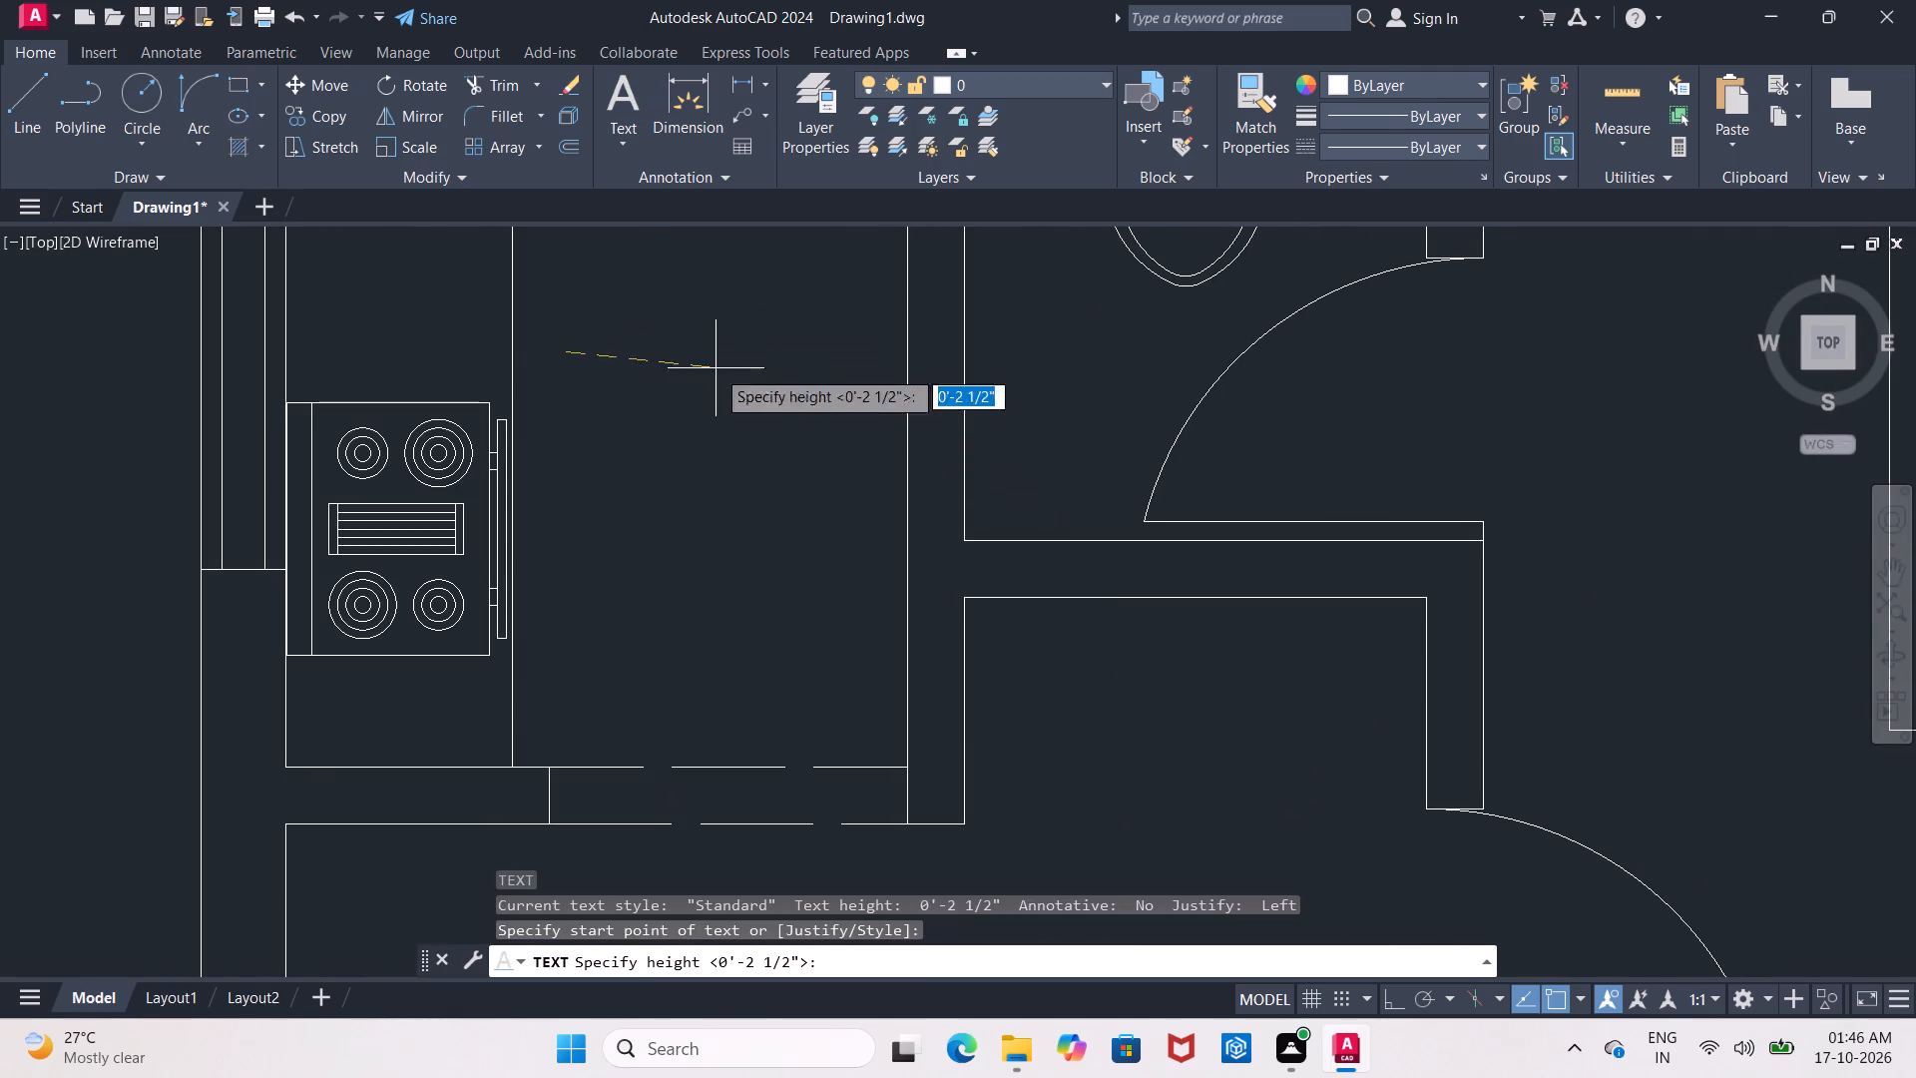
left_click(1394, 991)
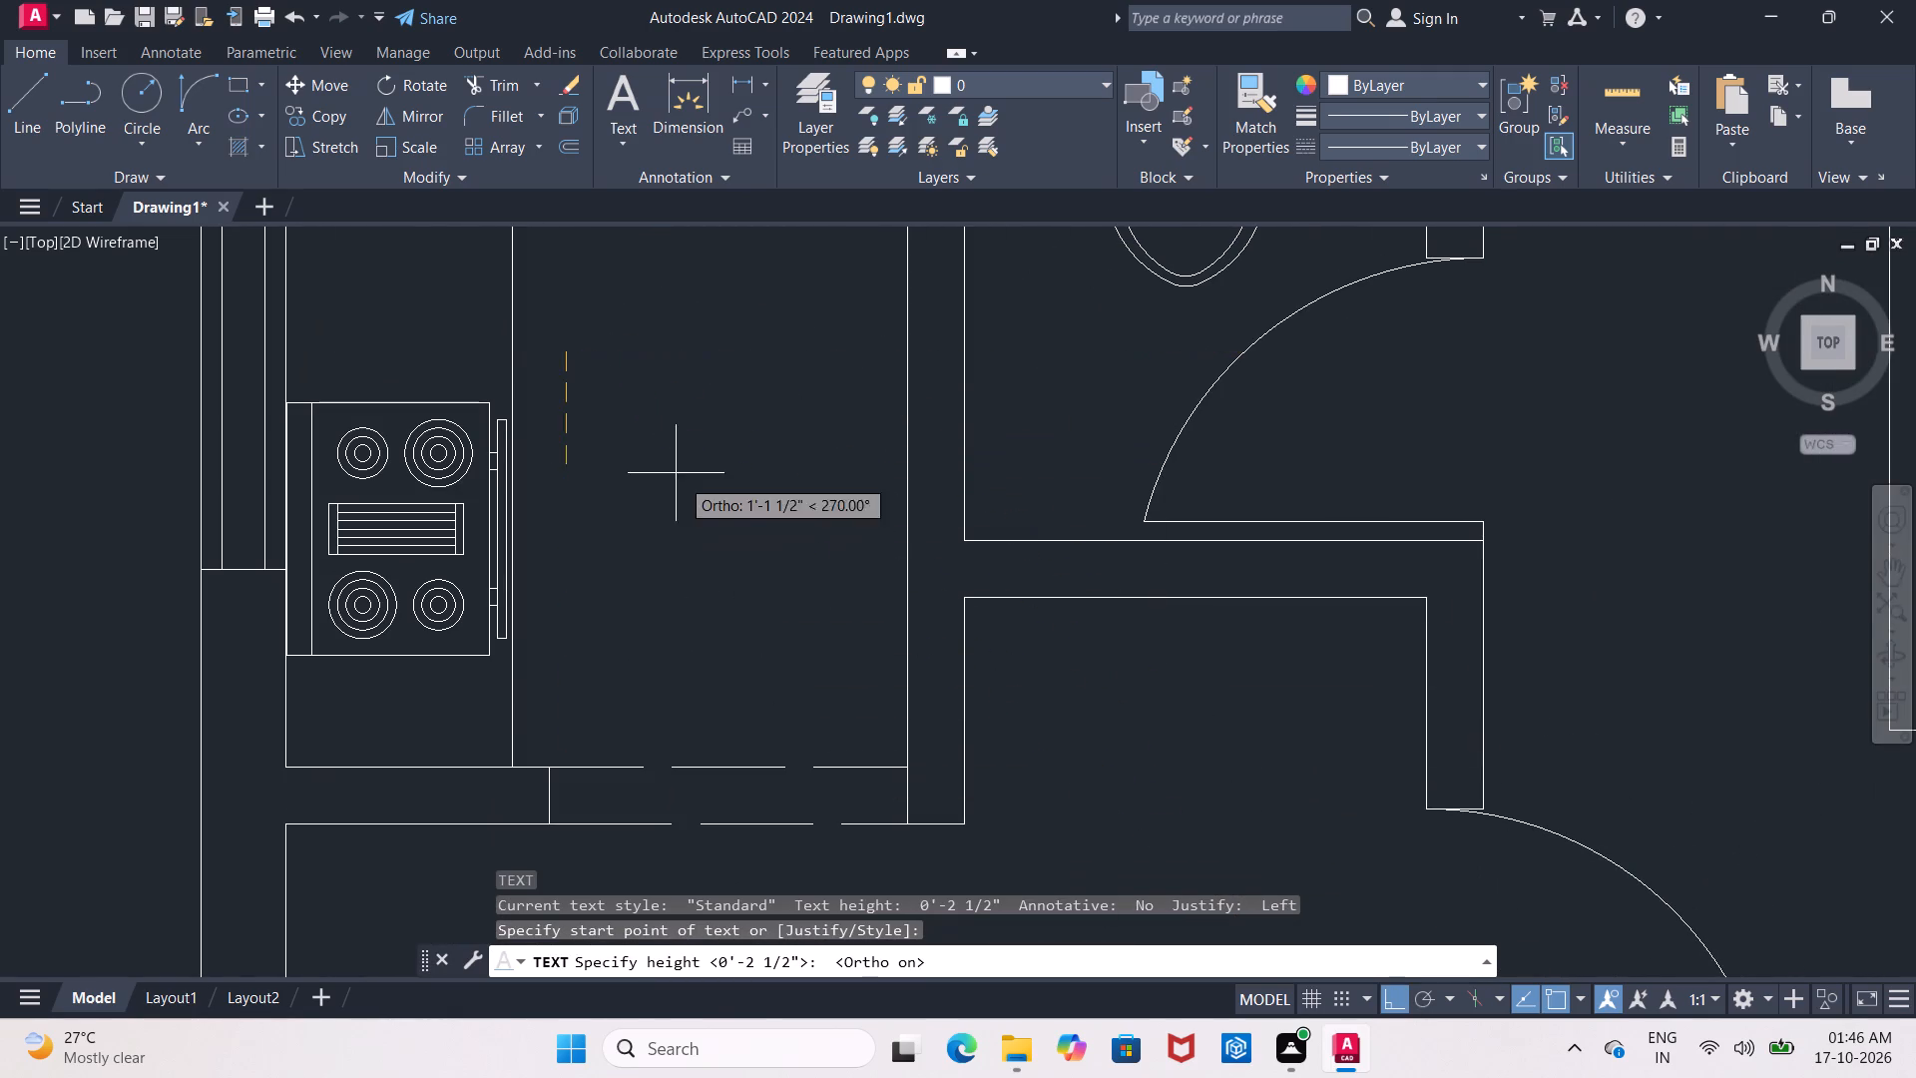
double_click(585, 345)
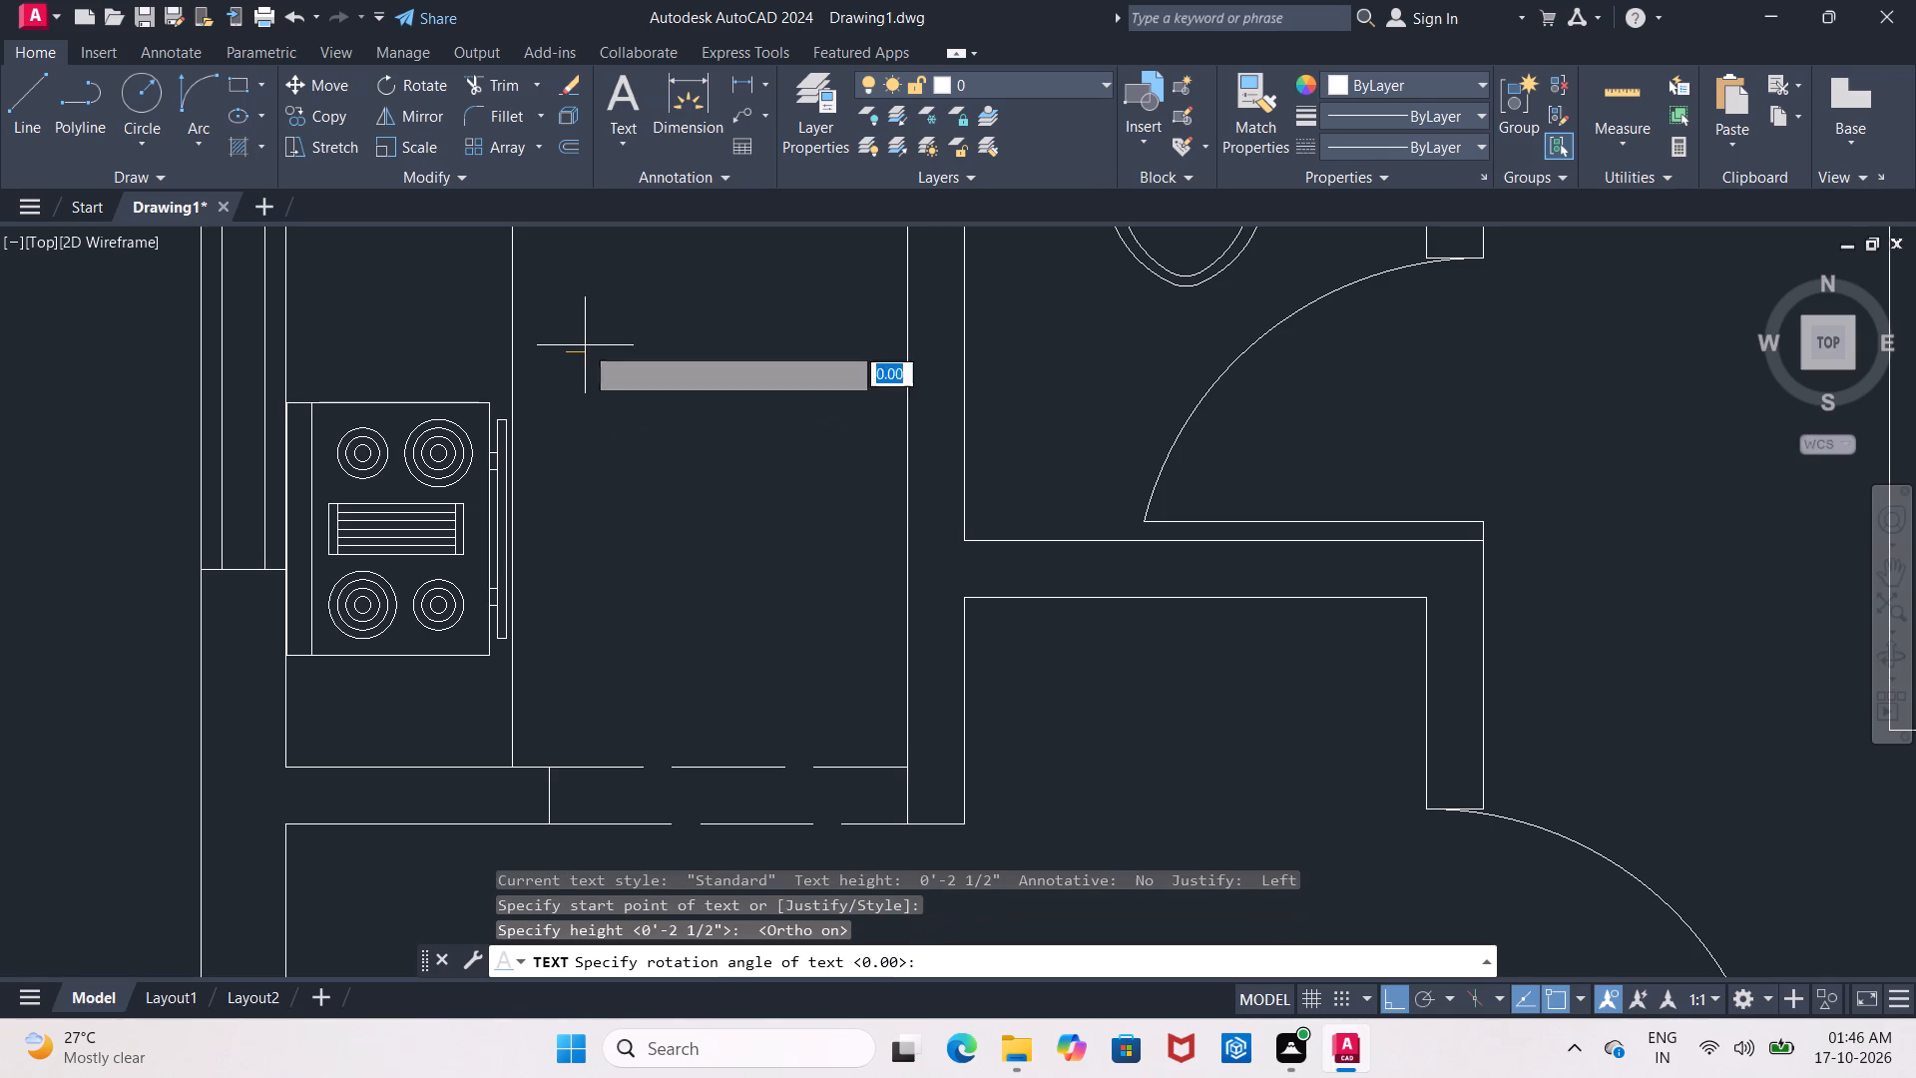
left_click(585, 345)
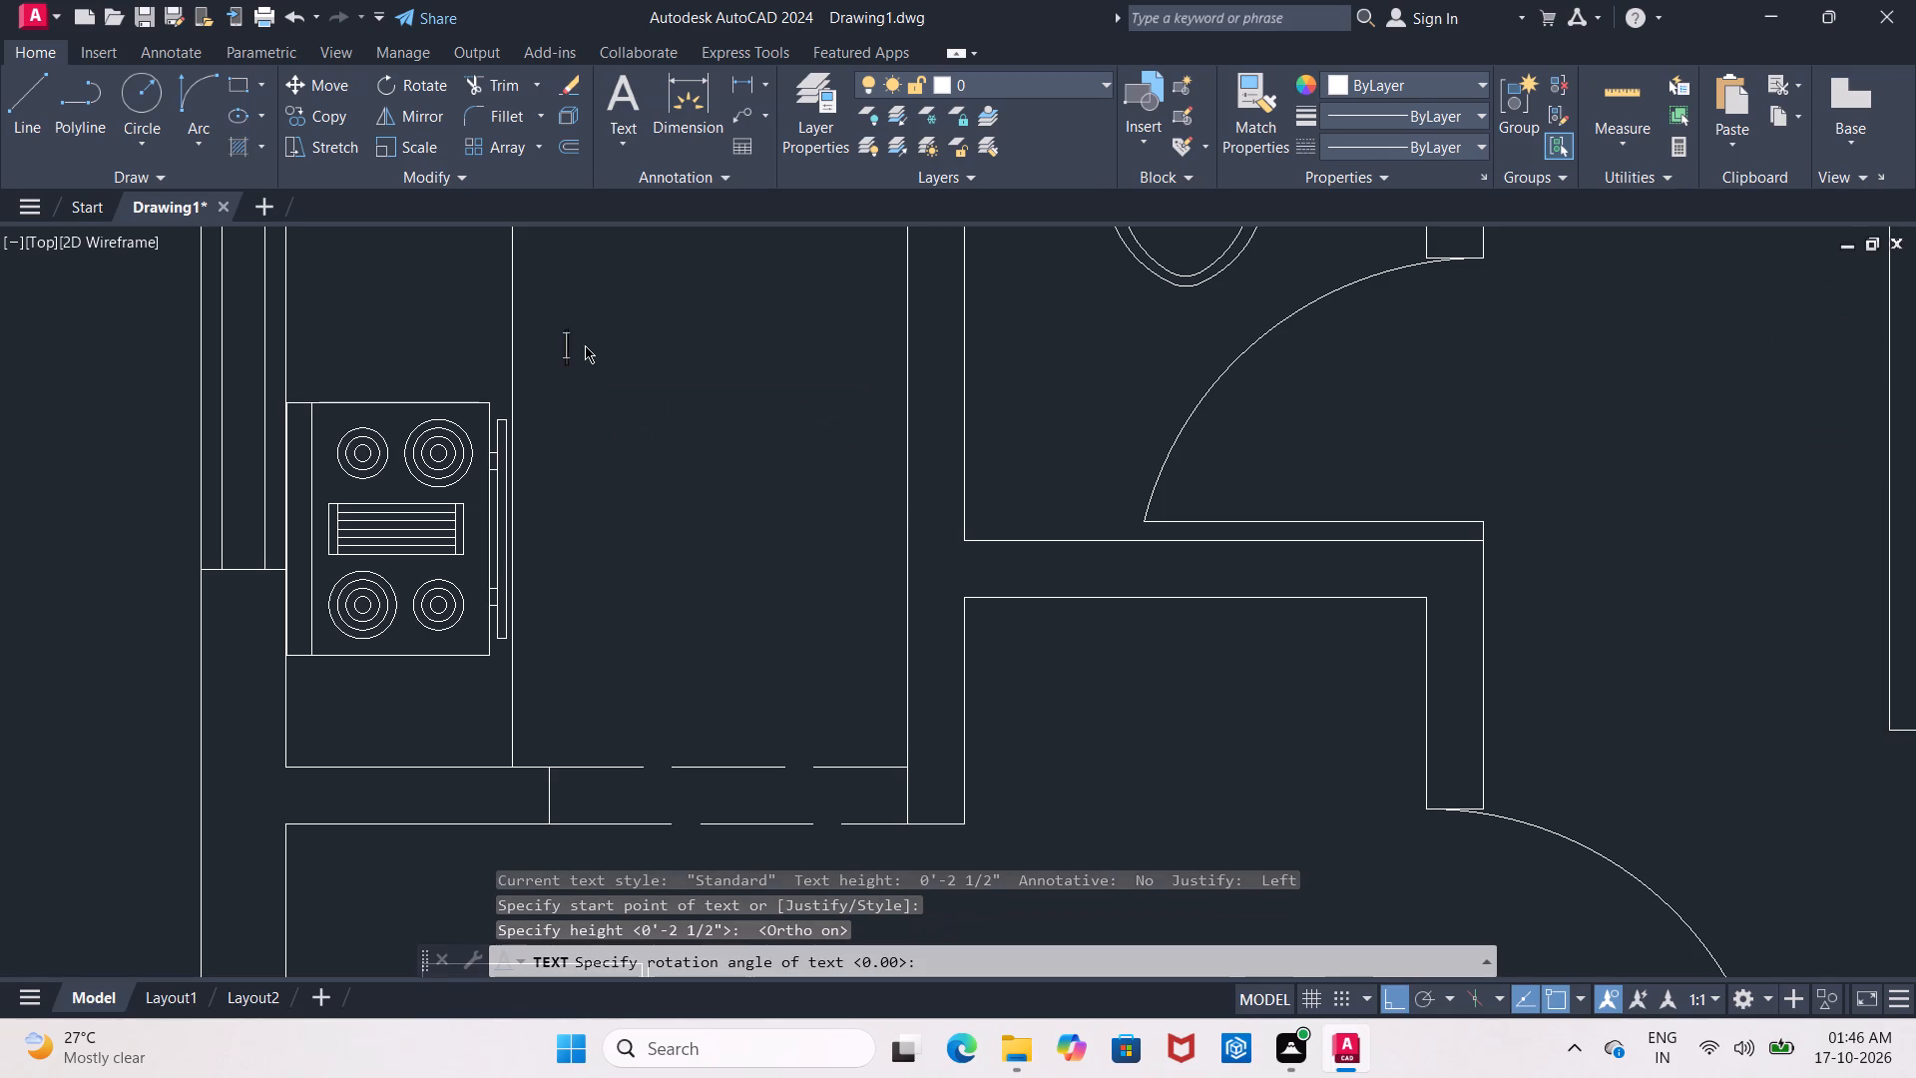
type("KITCHEN")
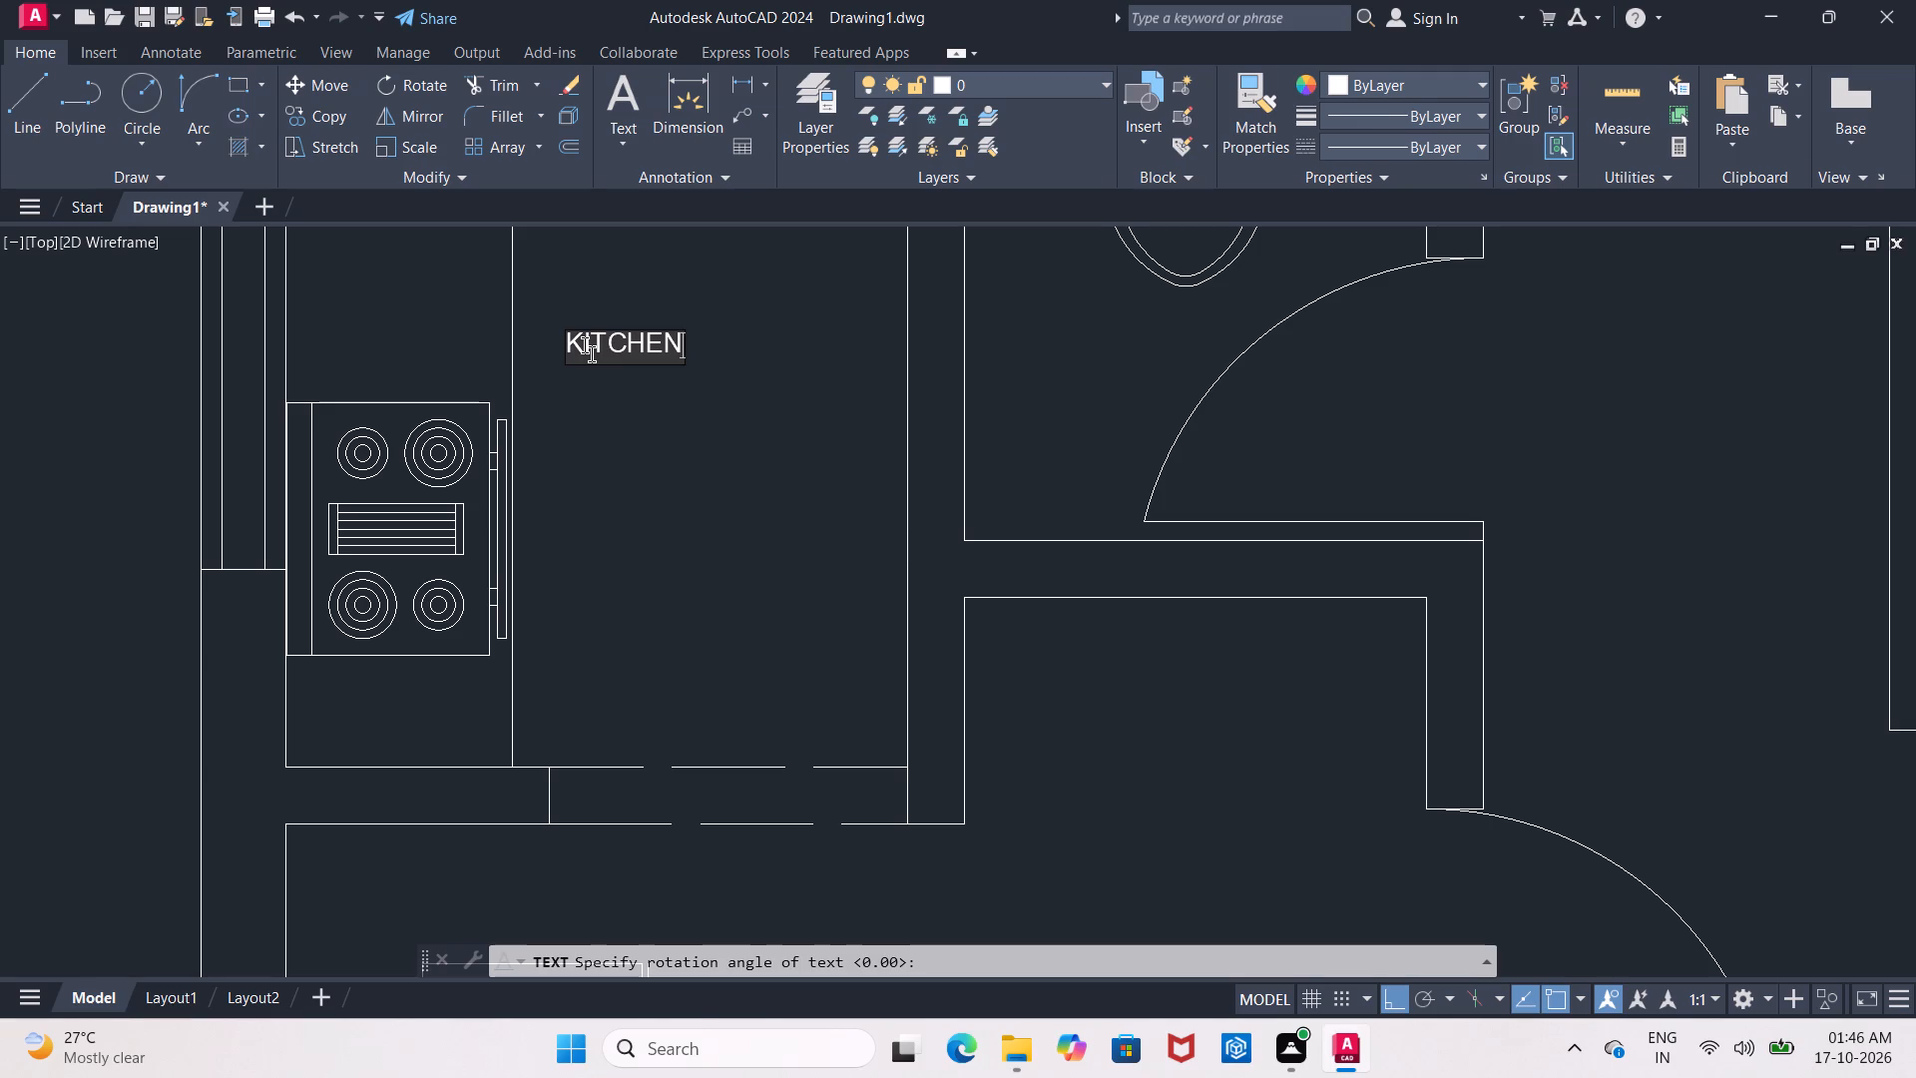
Add a second text line 5'6"X7'0" under KITCHEN, indented by one space, and finish the text.
key("Return")
key("5")
key("apostrophe")
key("6")
key("shift+quotedbl")
key("Return")
key("BackSpace")
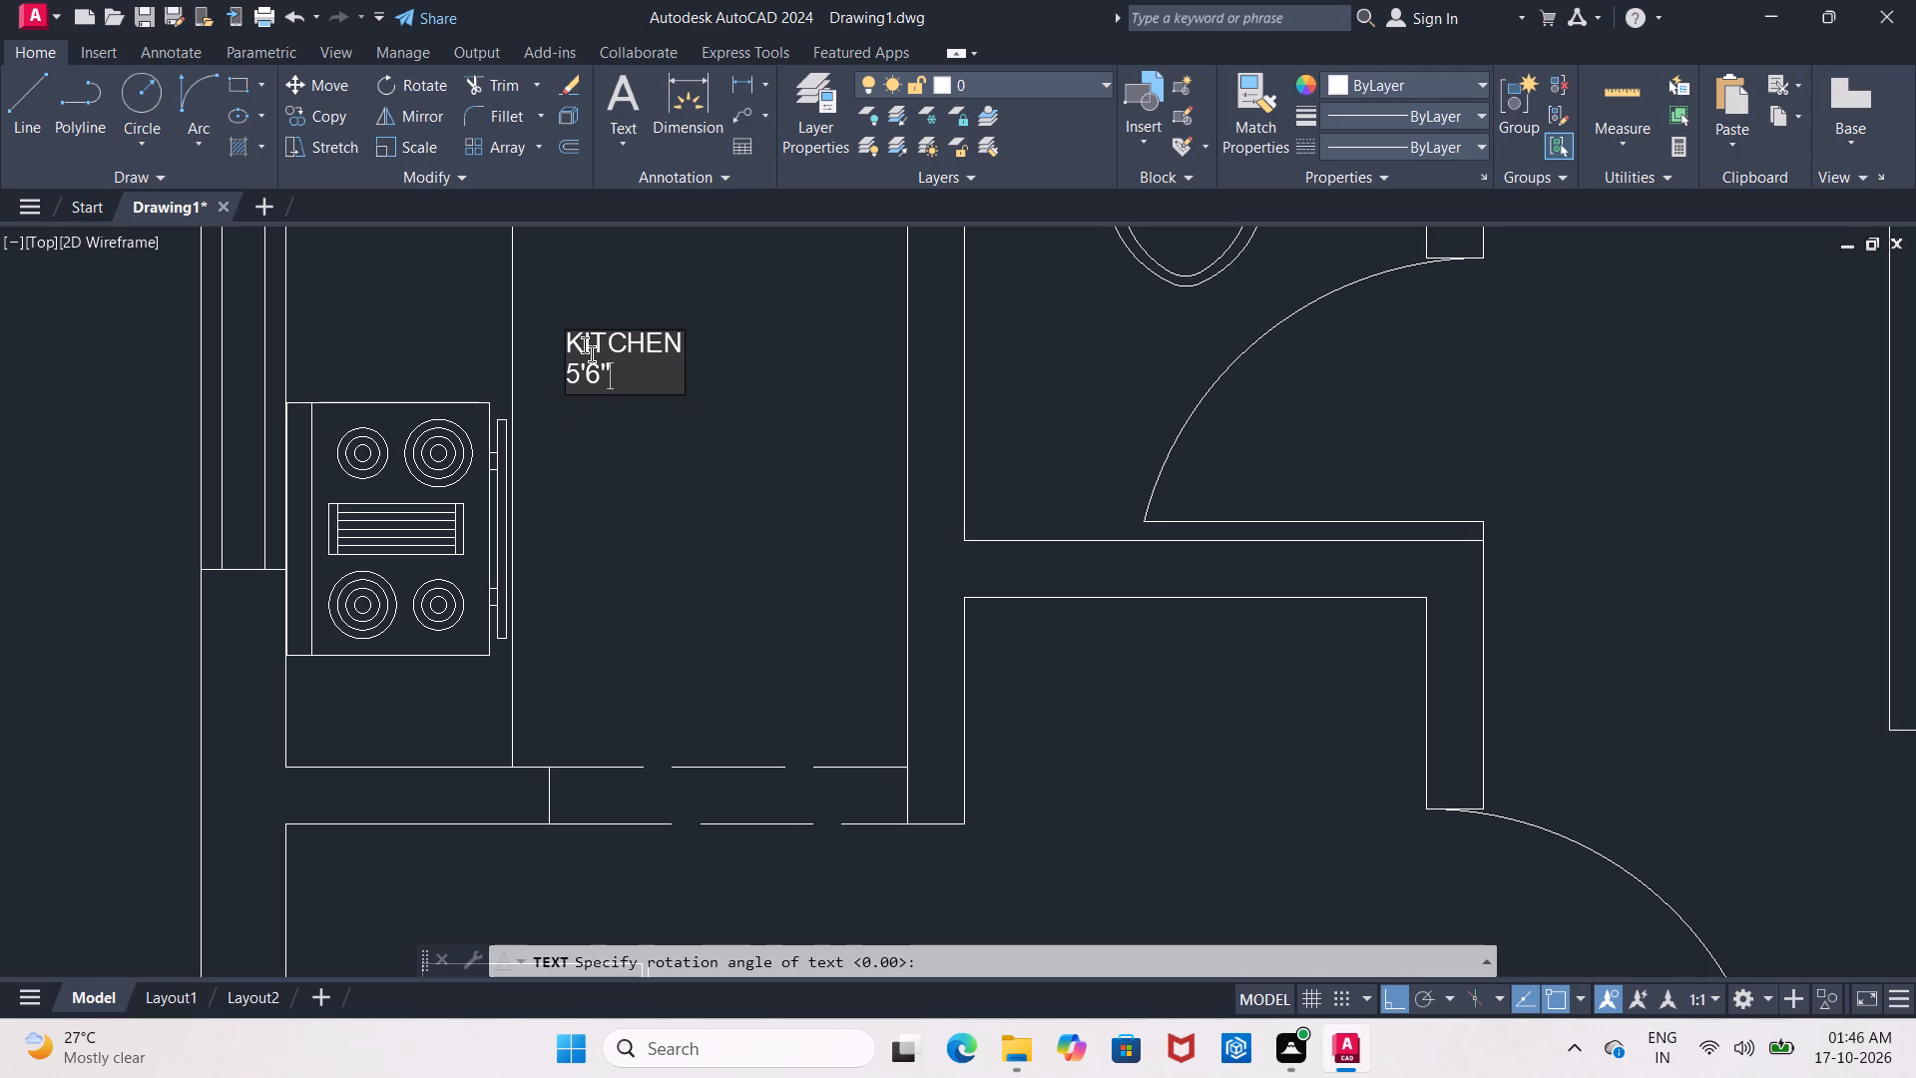
key("x")
type("7'")
key("0")
key("shift+quotedbl")
scroll(579, 379, "up", 3)
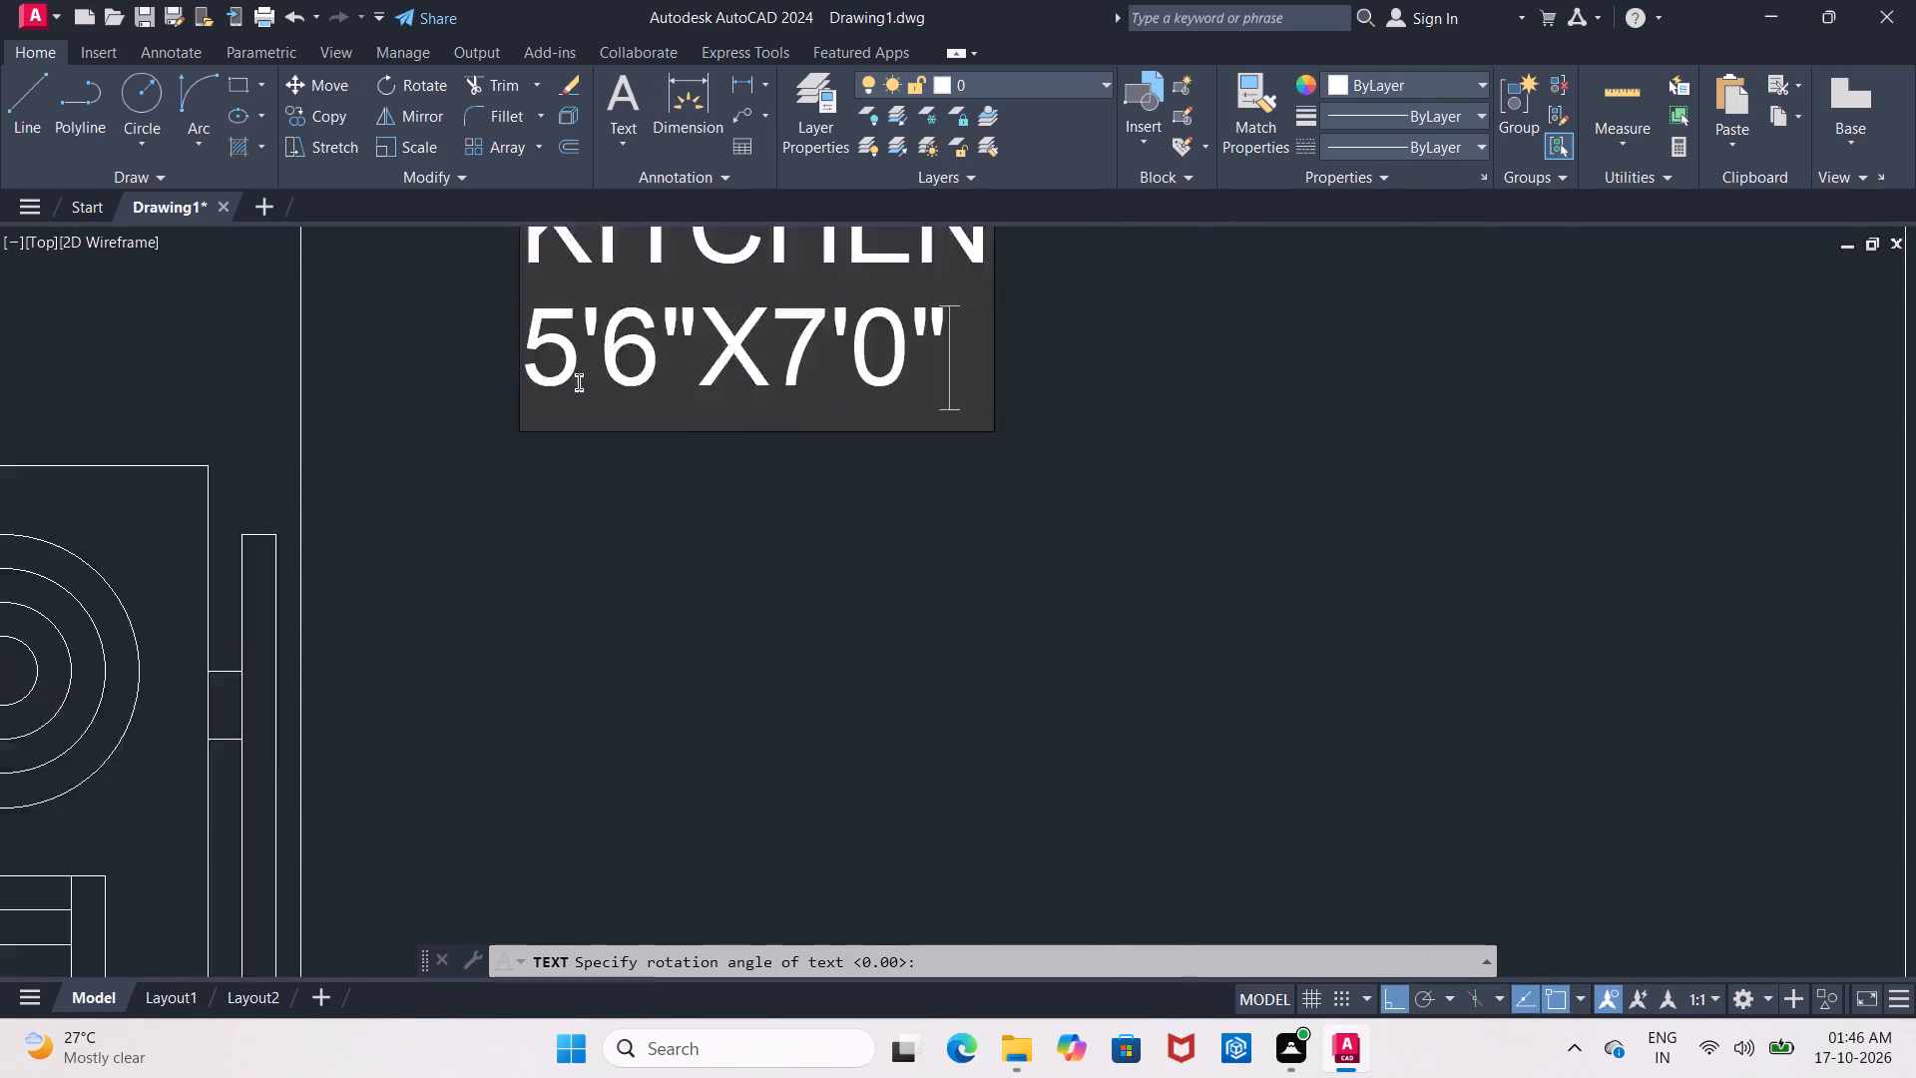
left_click(530, 381)
key("space")
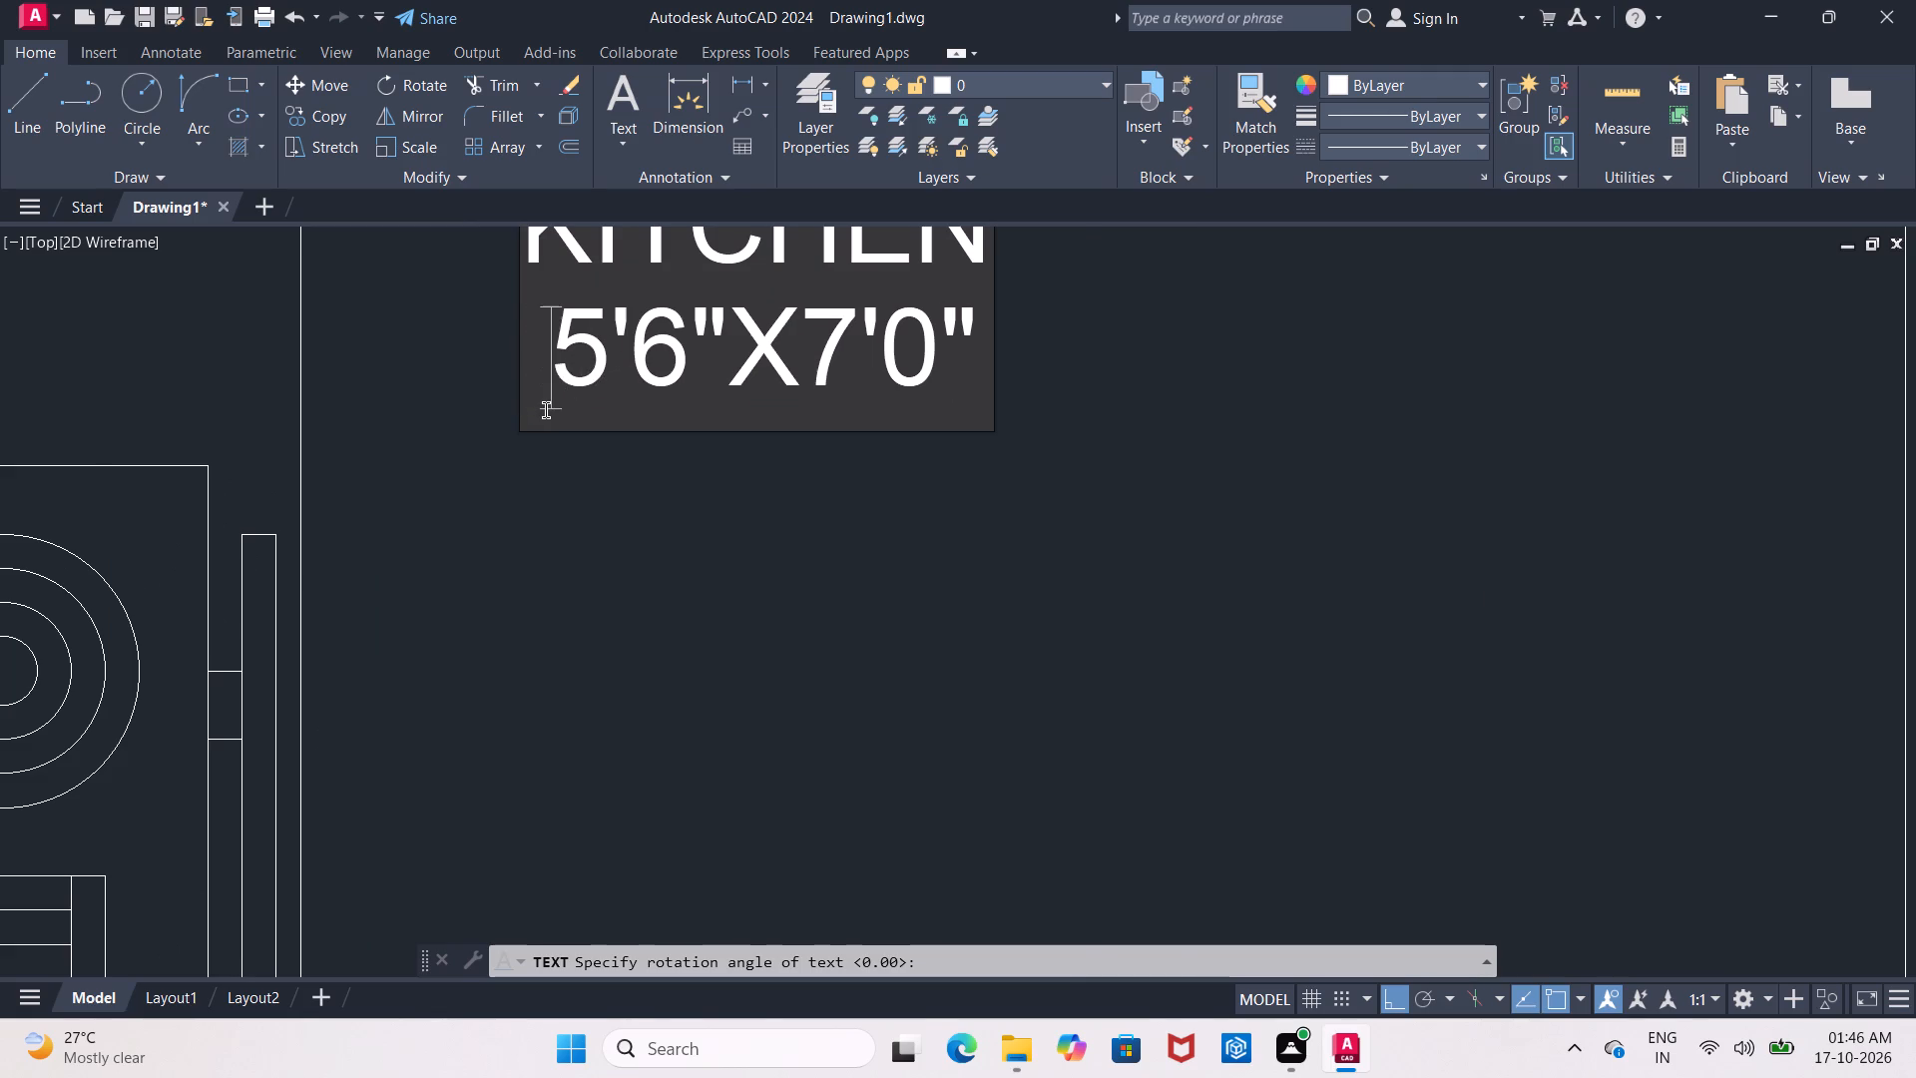
scroll(556, 415, "down", 2)
left_click(628, 493)
key("Escape")
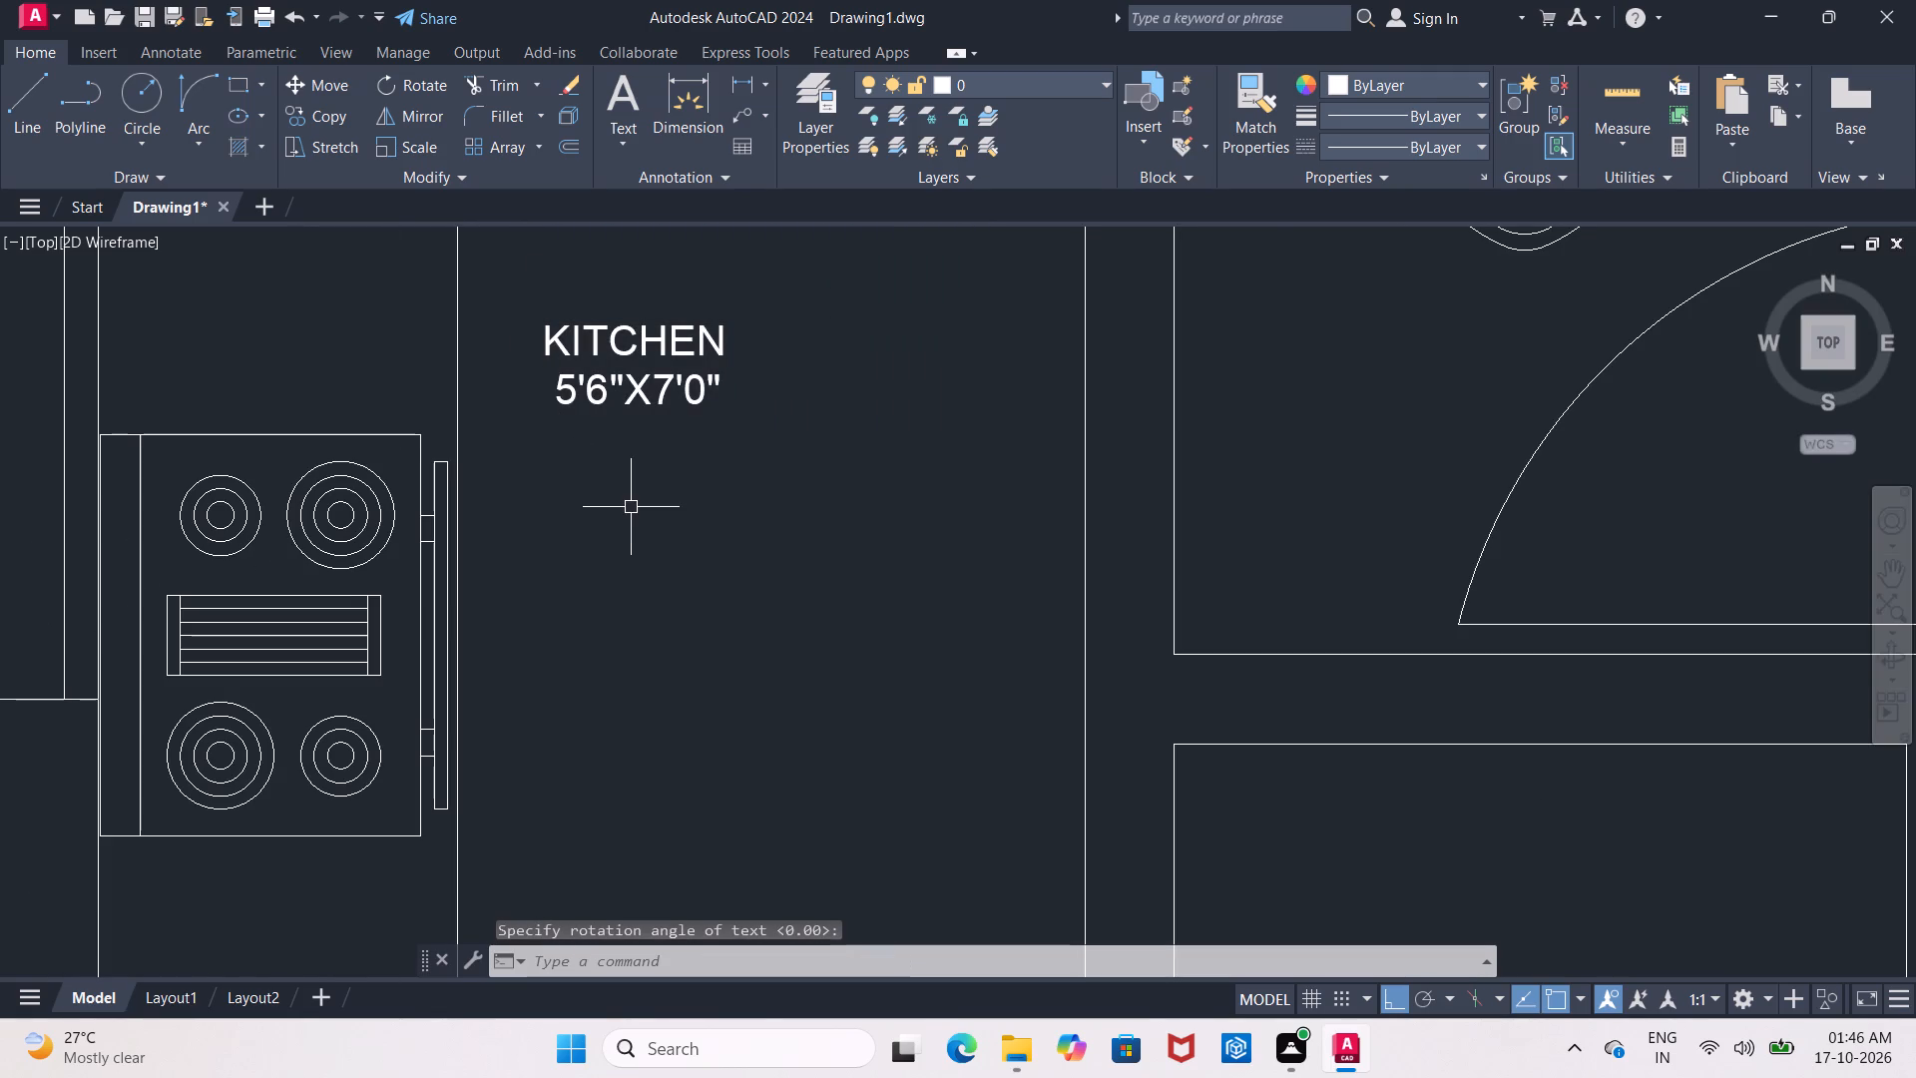
Set the text height of both kitchen label lines to 9".
scroll(642, 492, "down", 2)
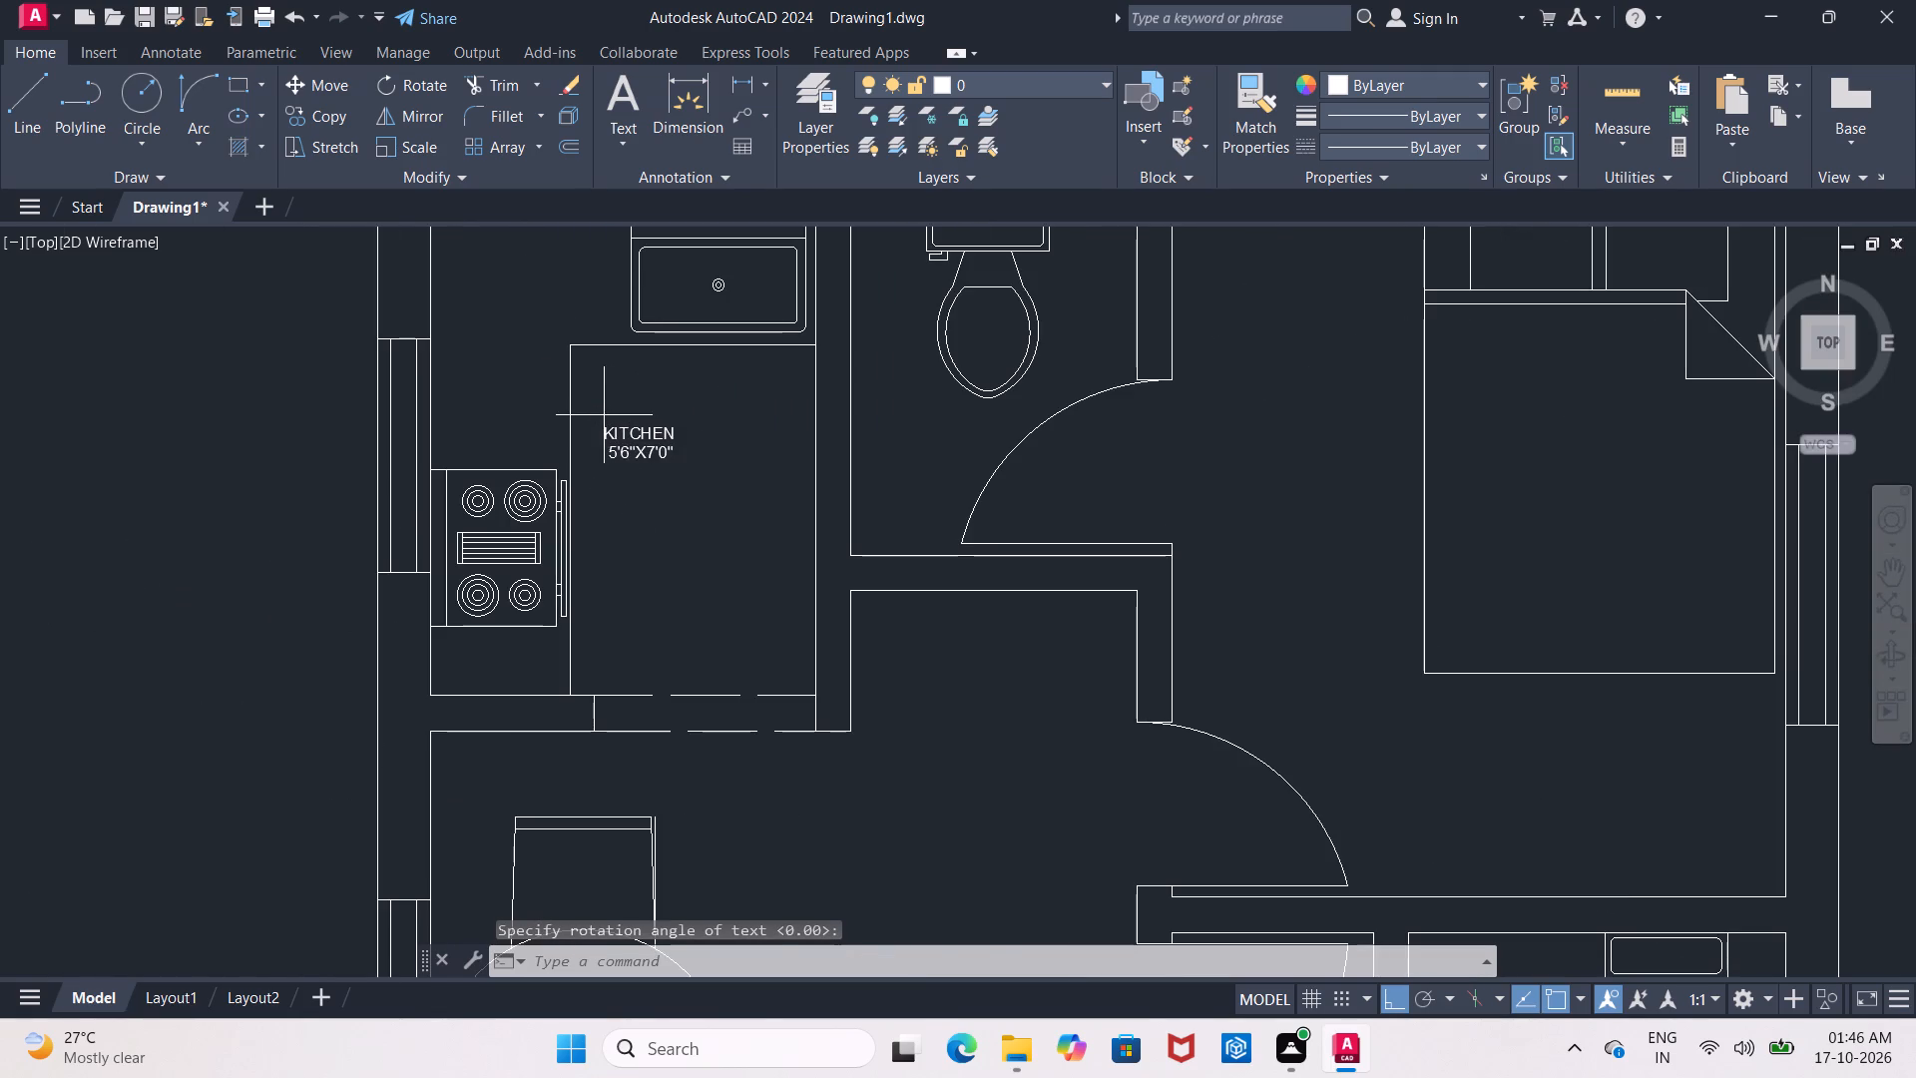
left_click(604, 415)
left_click(734, 483)
right_click(633, 438)
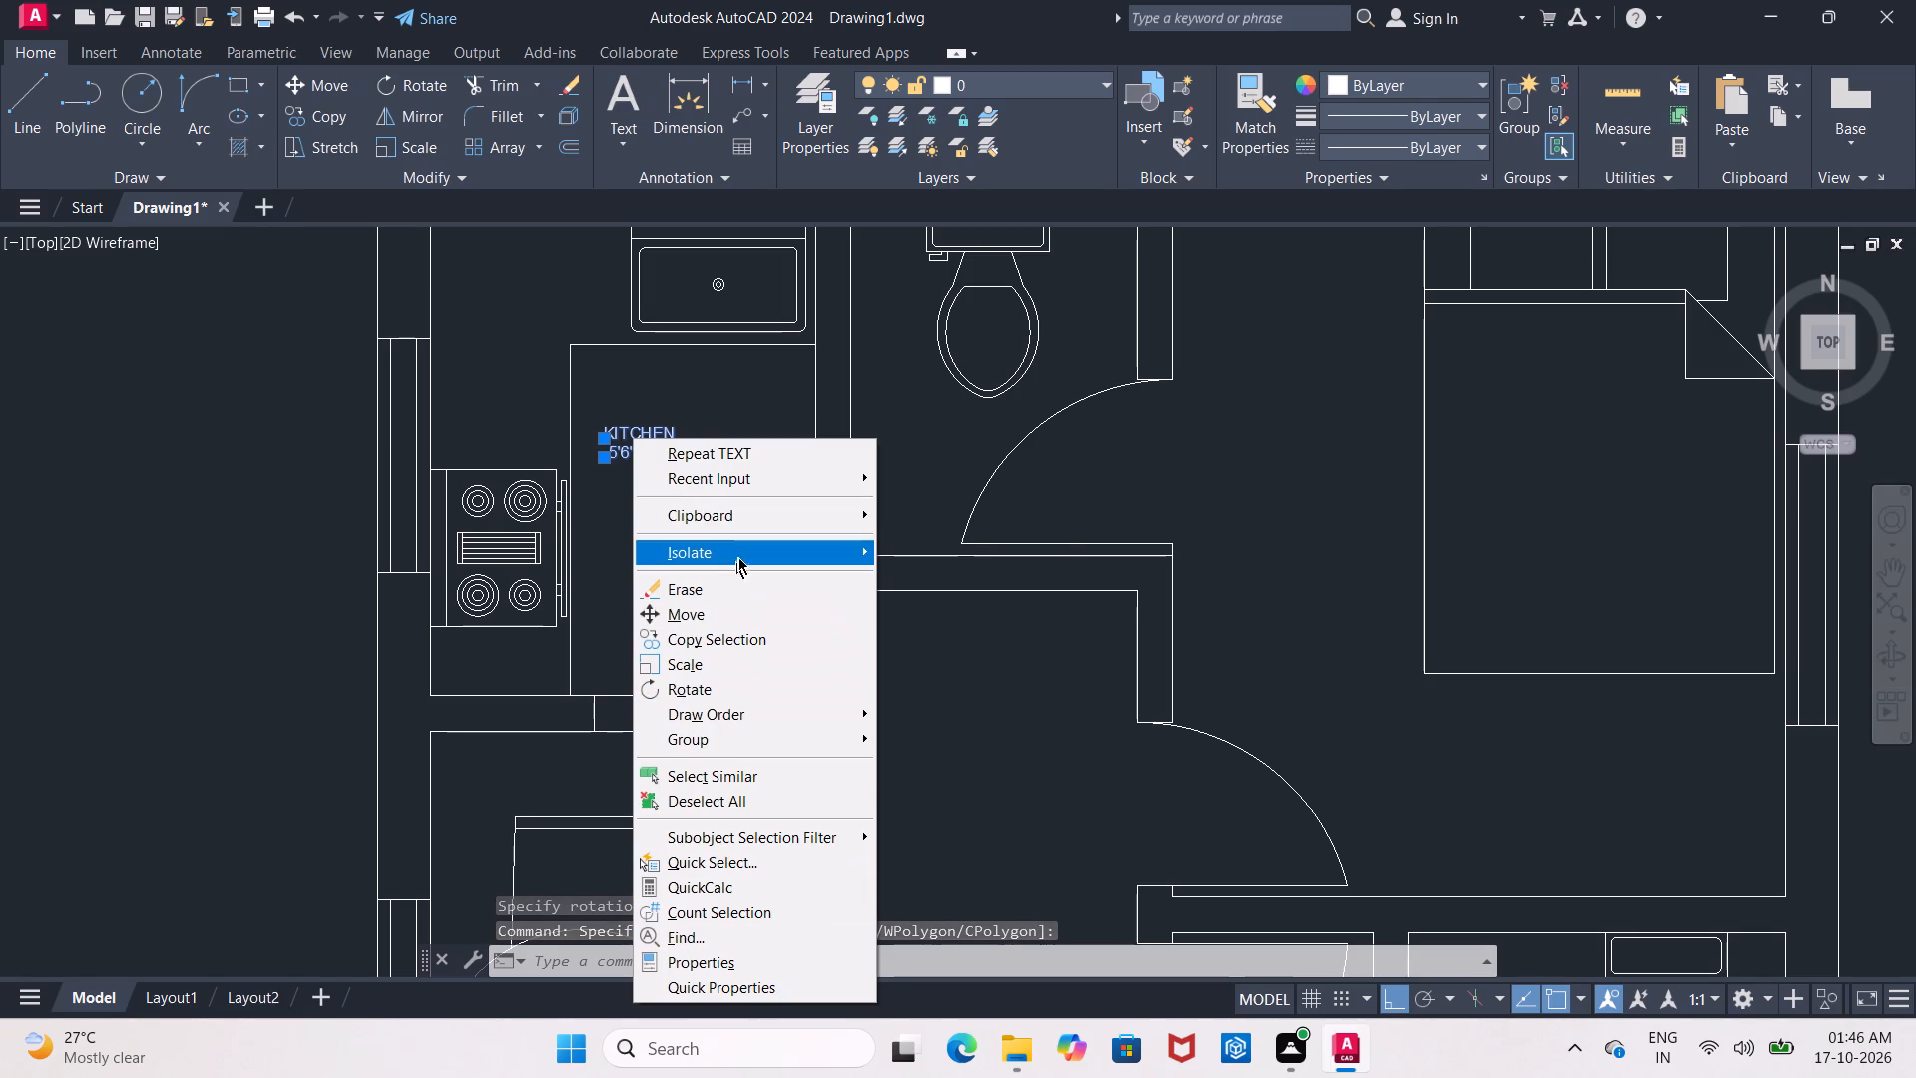
left_click(806, 961)
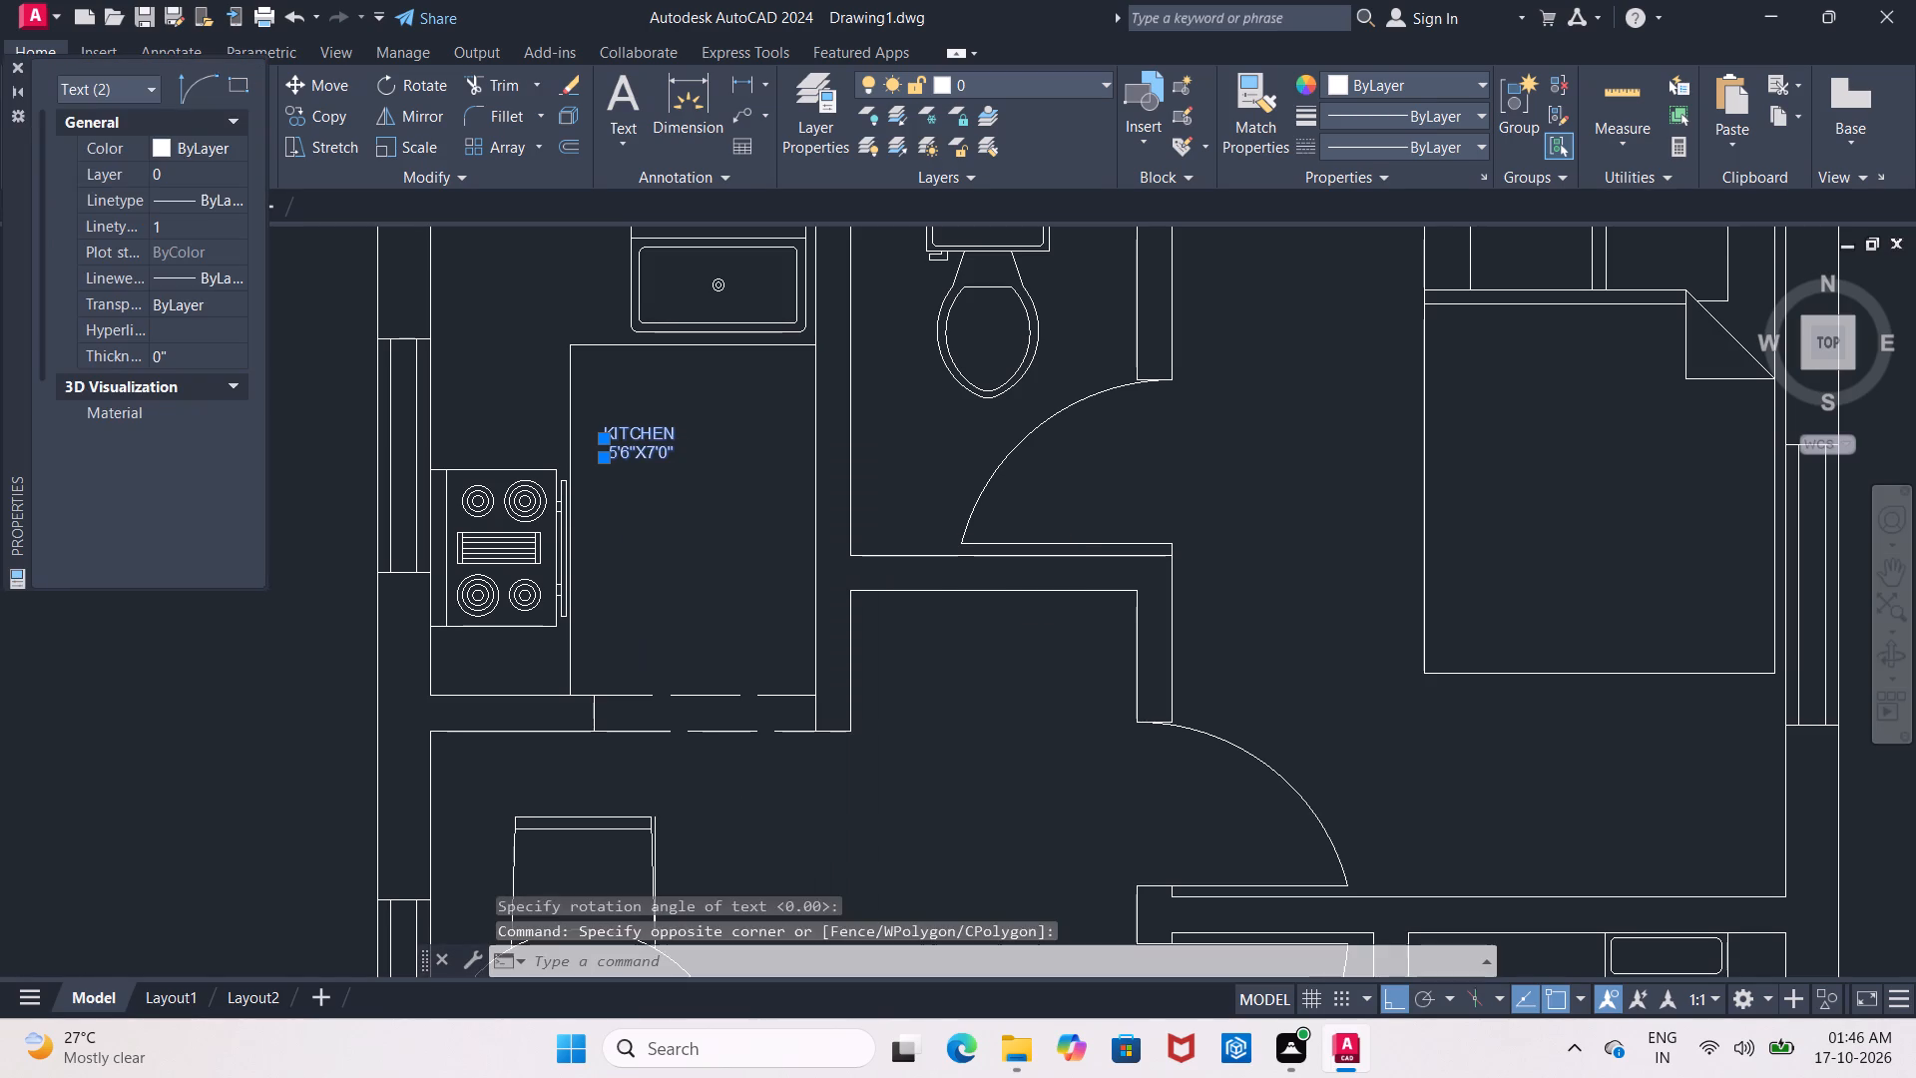
left_click(239, 572)
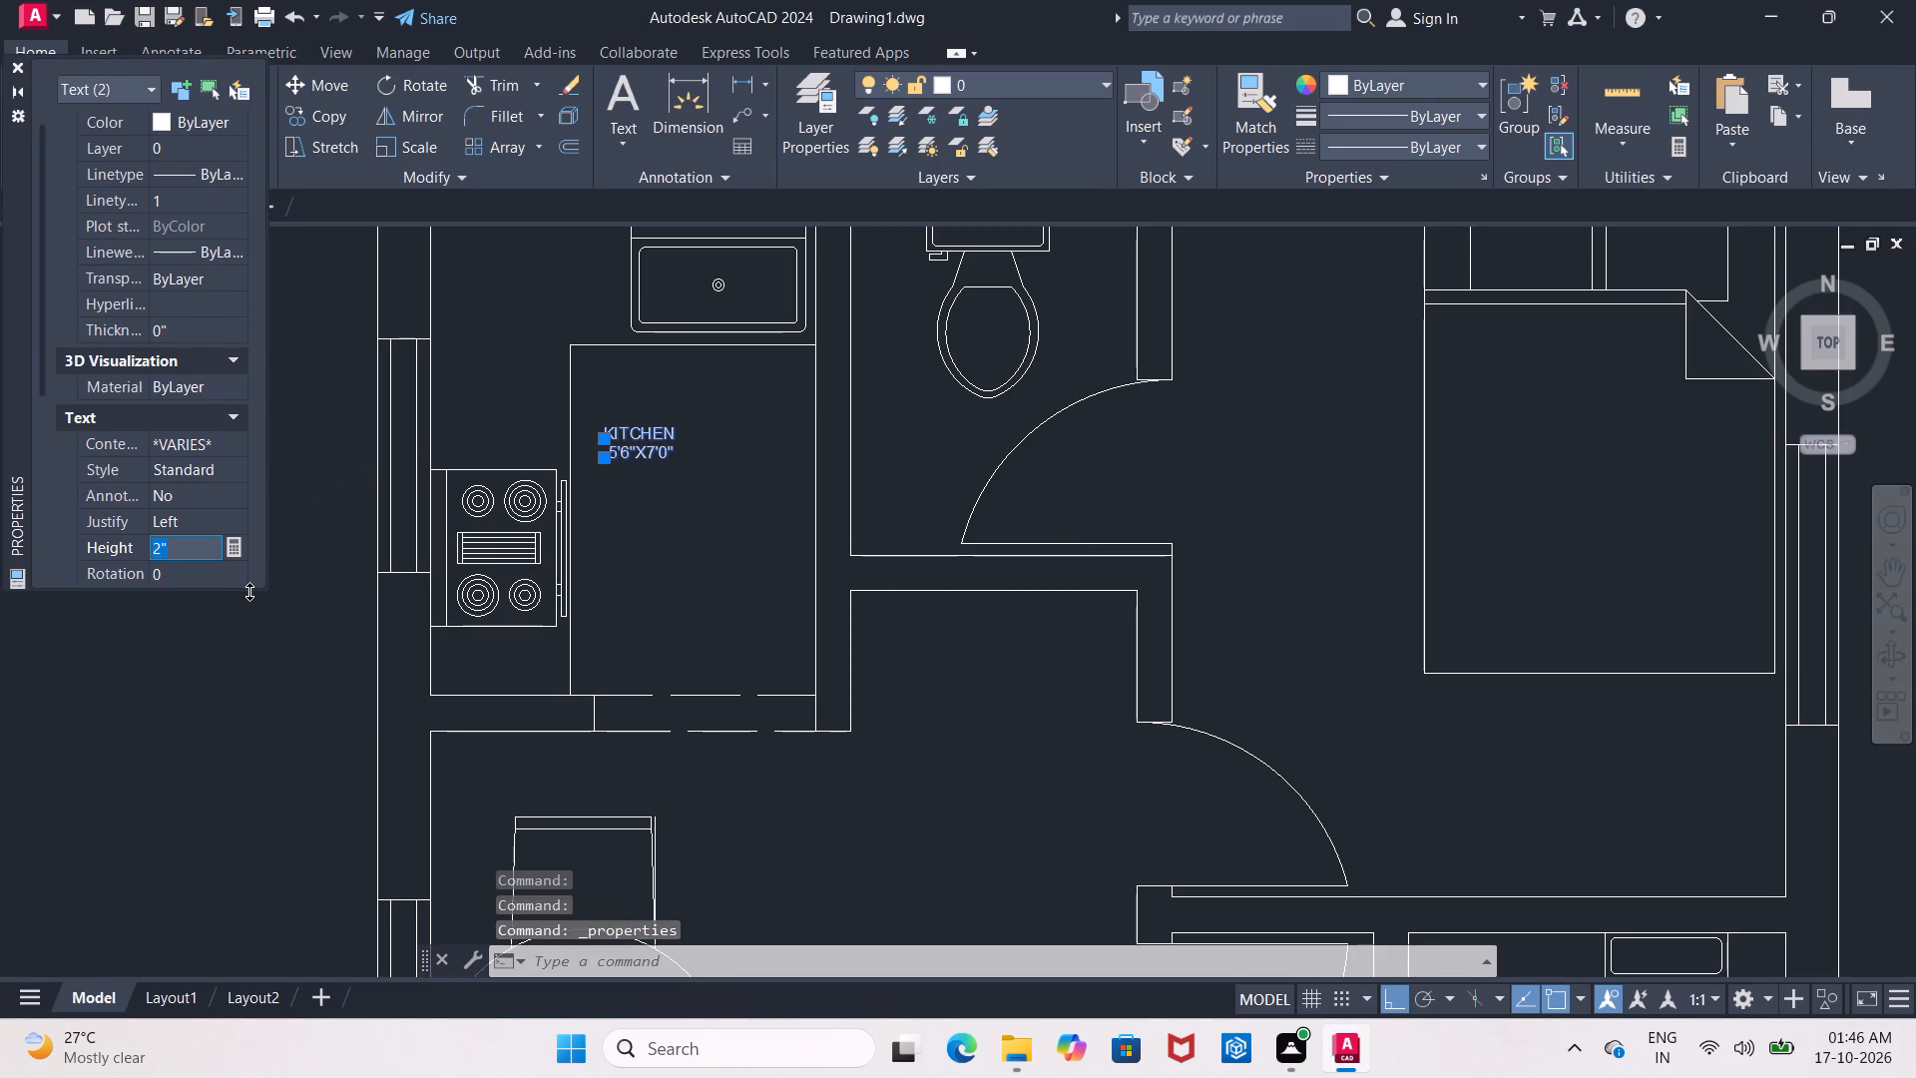
type("9\"")
key("Return")
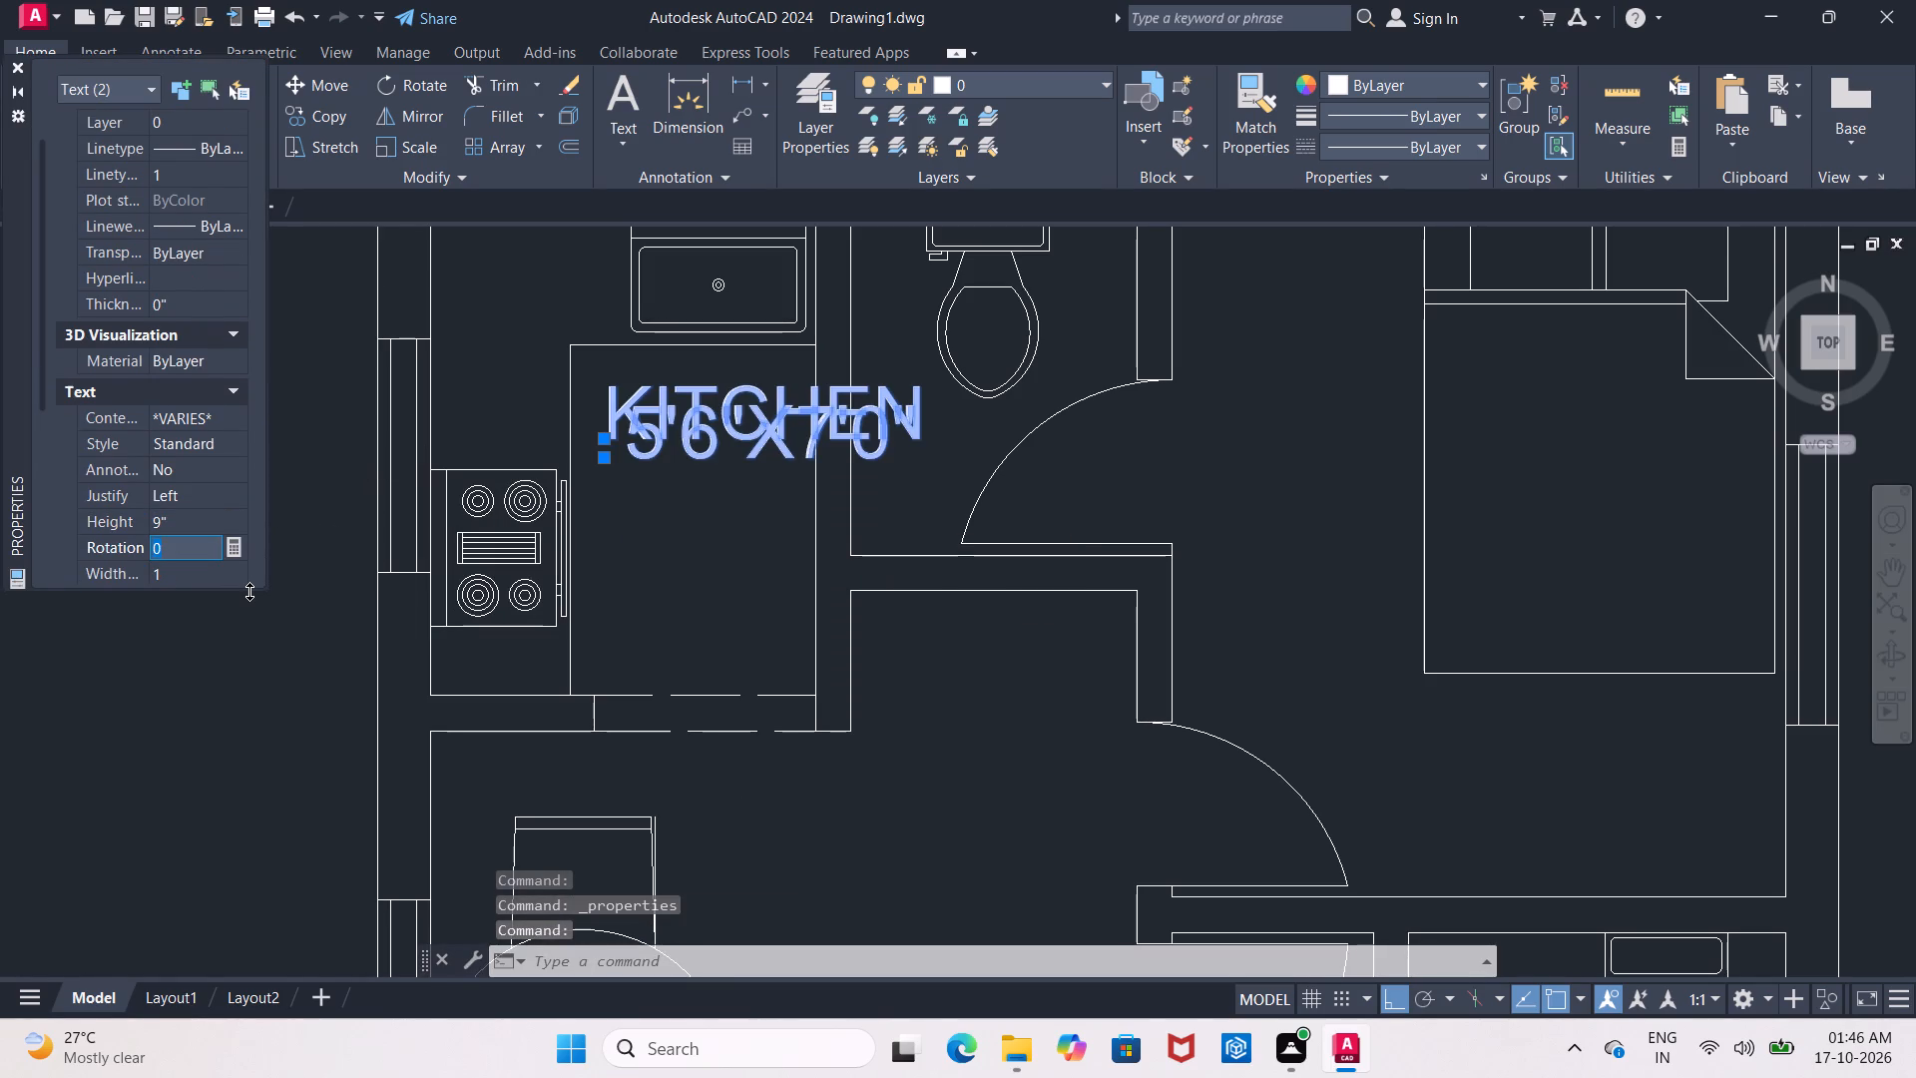
left_click(672, 601)
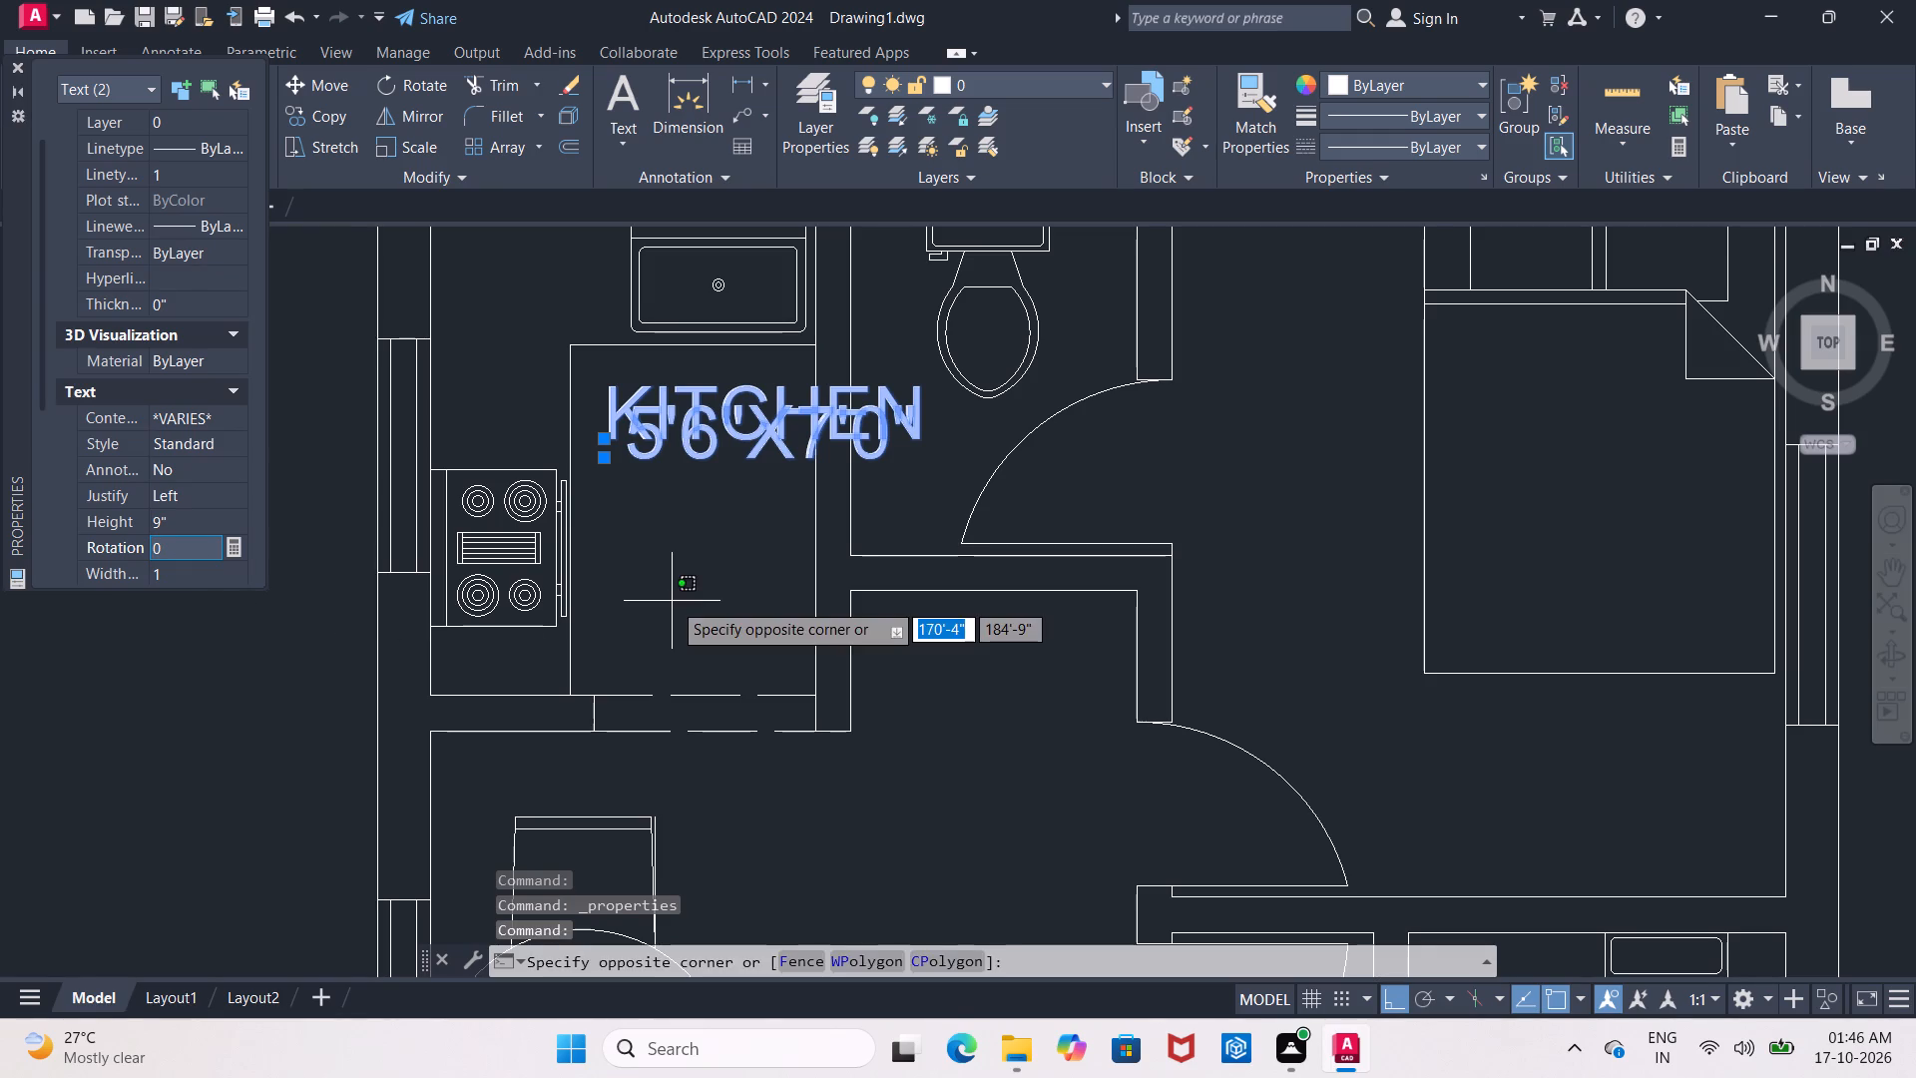
Move the 5'6"X7'0" text down, clear of the KITCHEN text, with Ortho off.
key("Escape")
key("Escape")
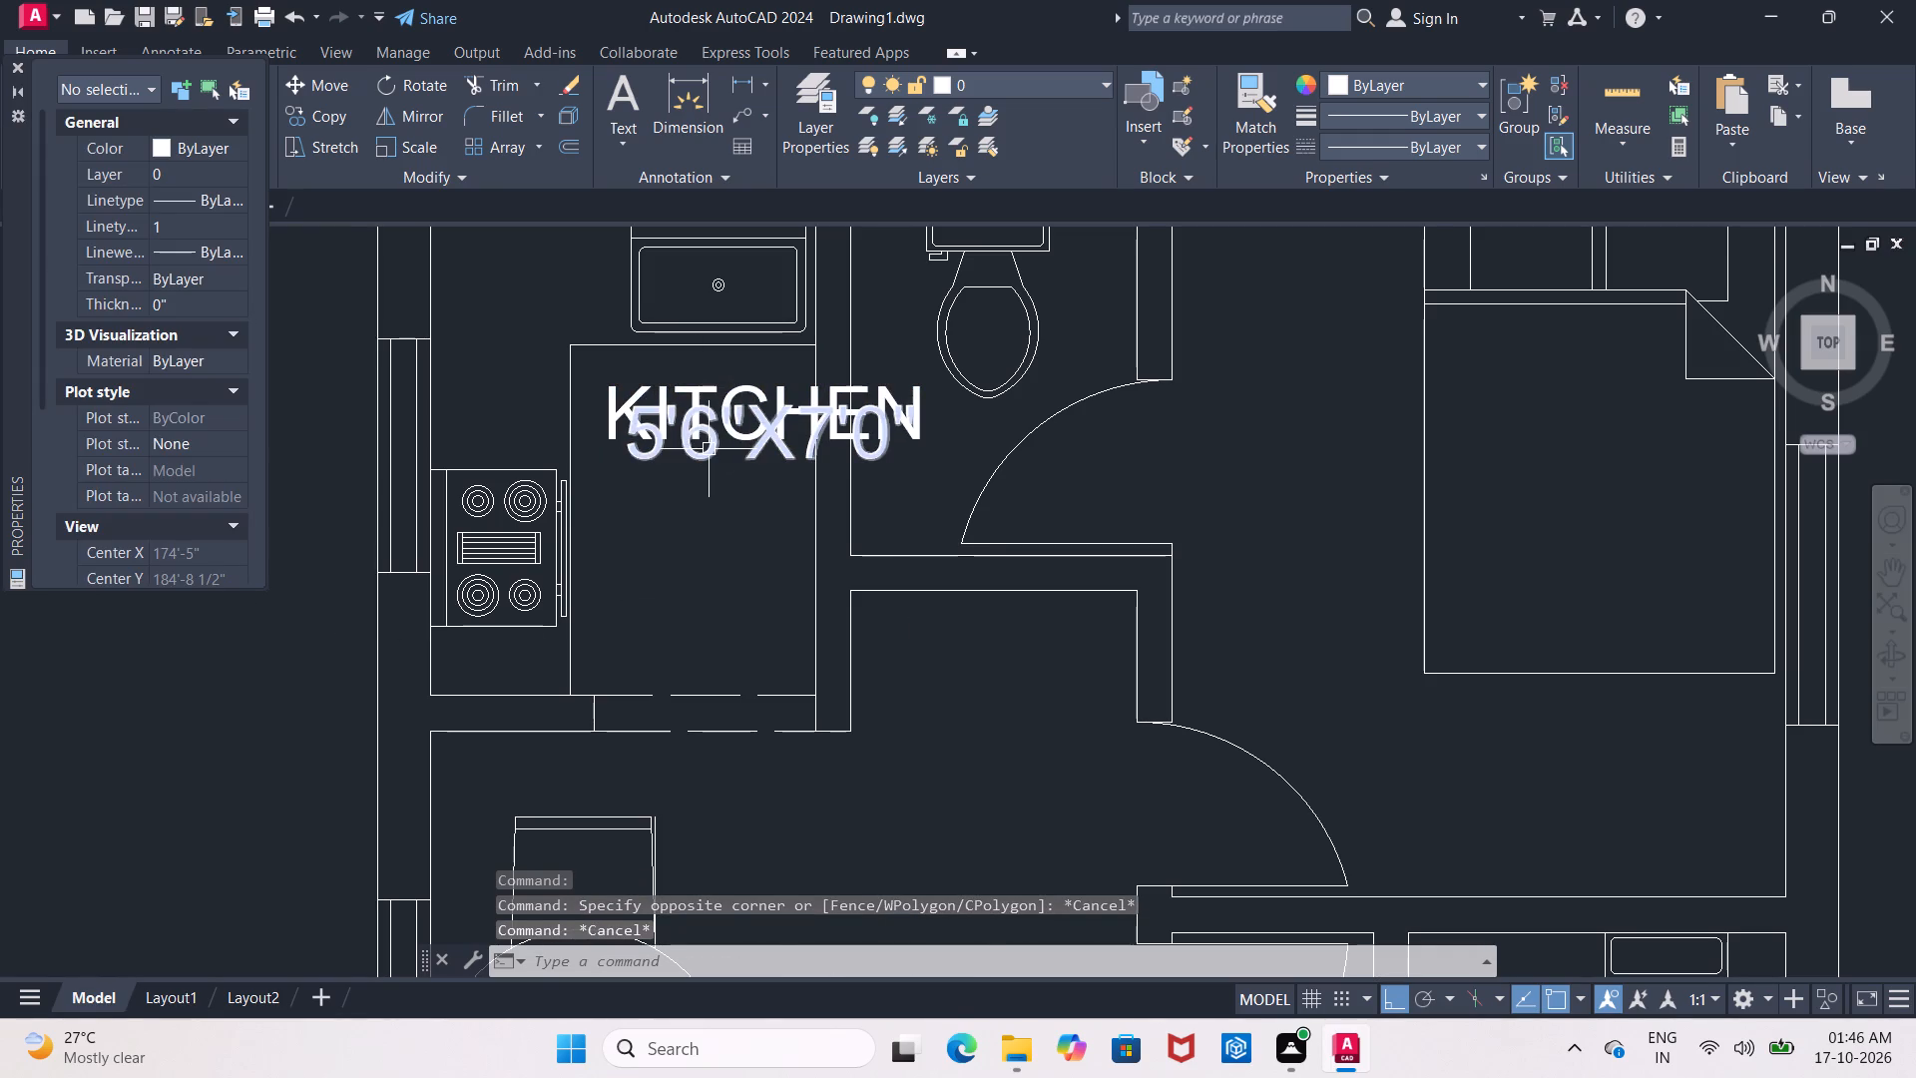
left_click(709, 449)
left_click(321, 84)
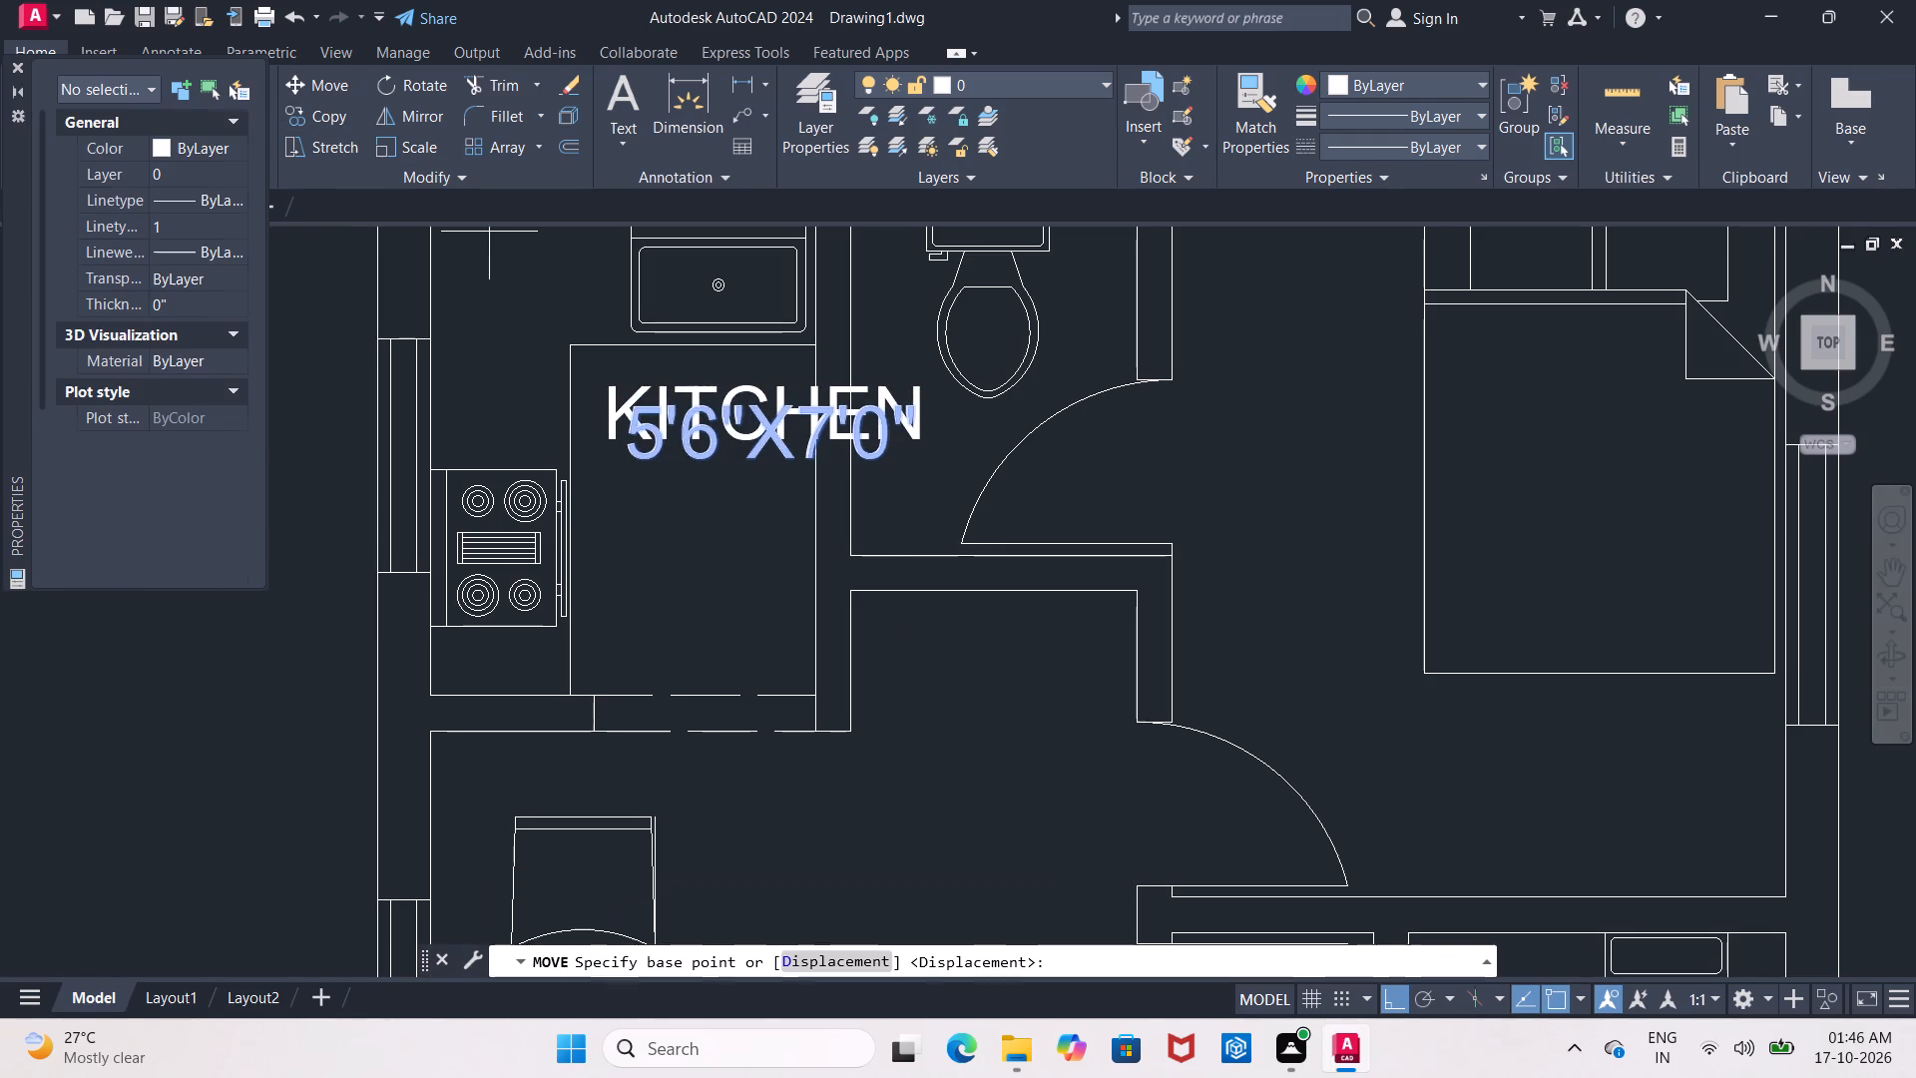
left_click(708, 450)
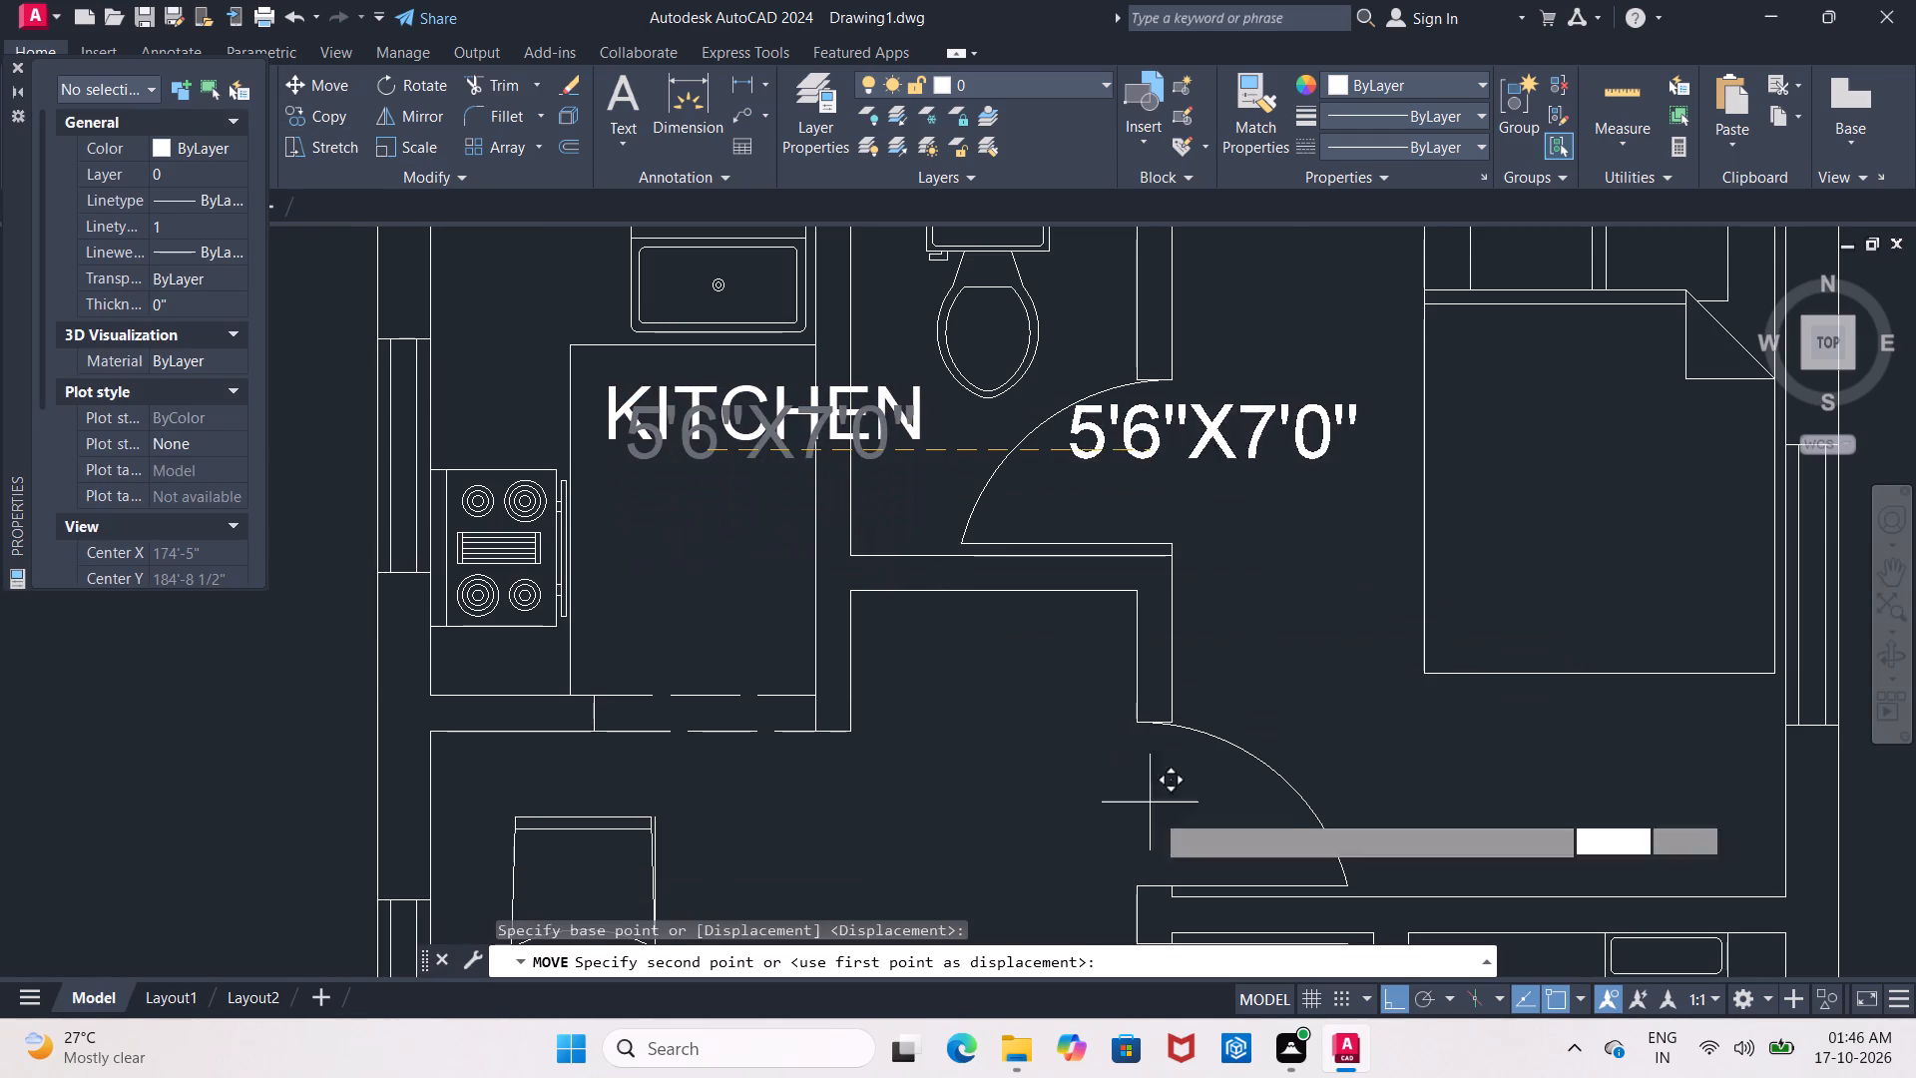
left_click(1388, 1010)
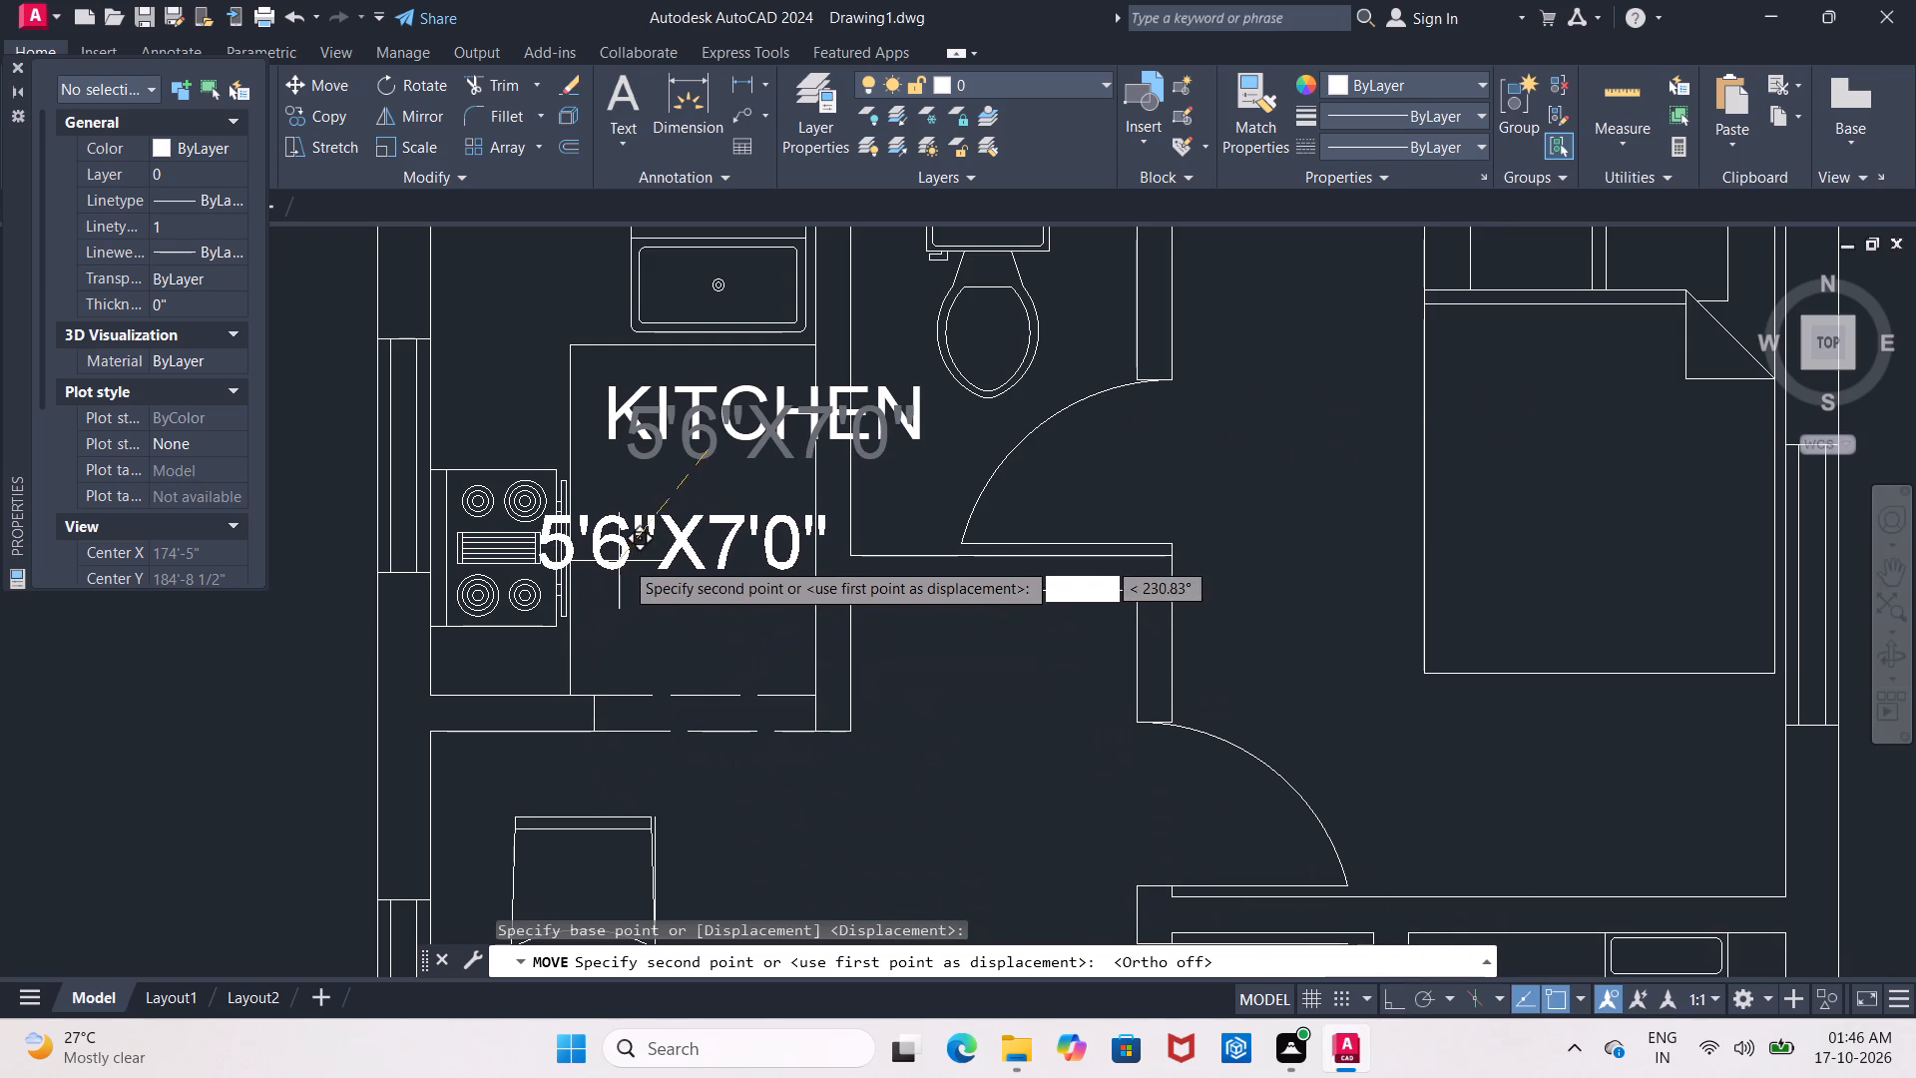
scroll(644, 556, "up", 2)
scroll(638, 544, "down", 1)
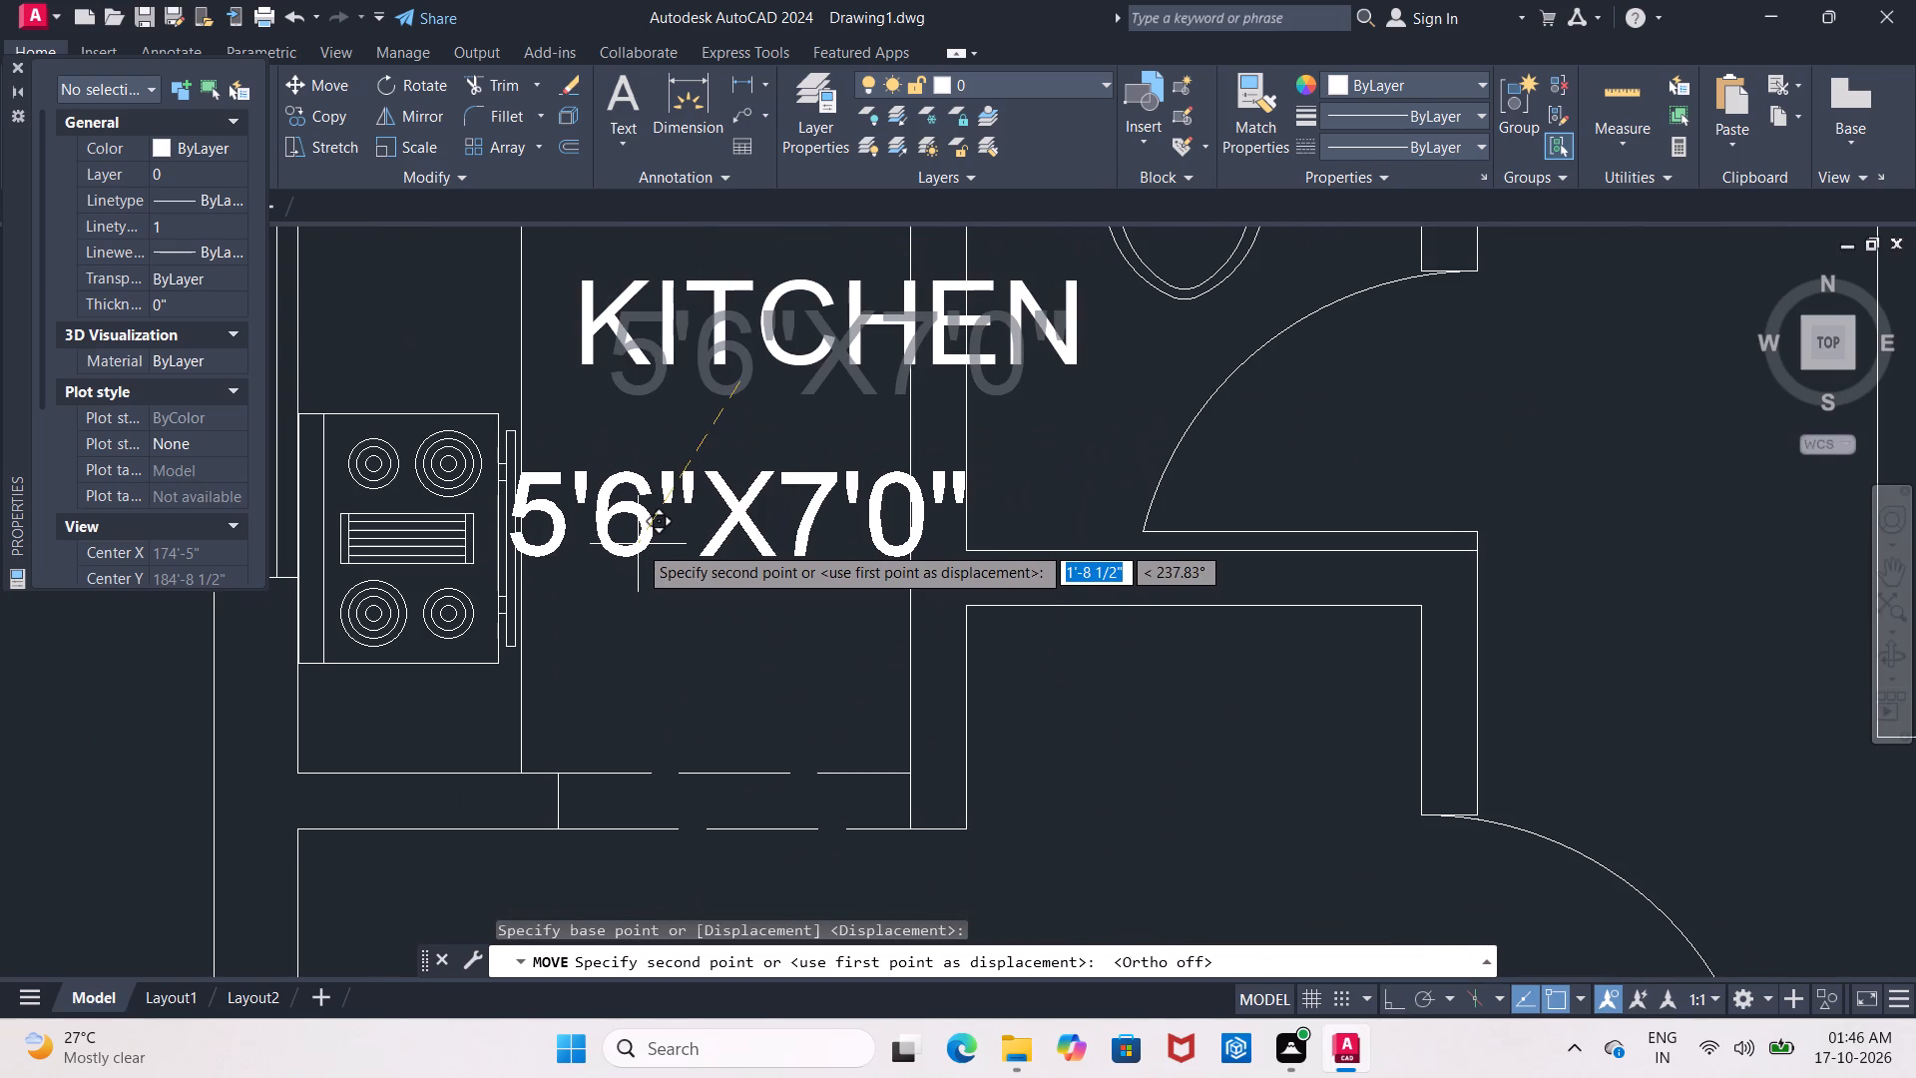
left_click(638, 539)
key("Escape")
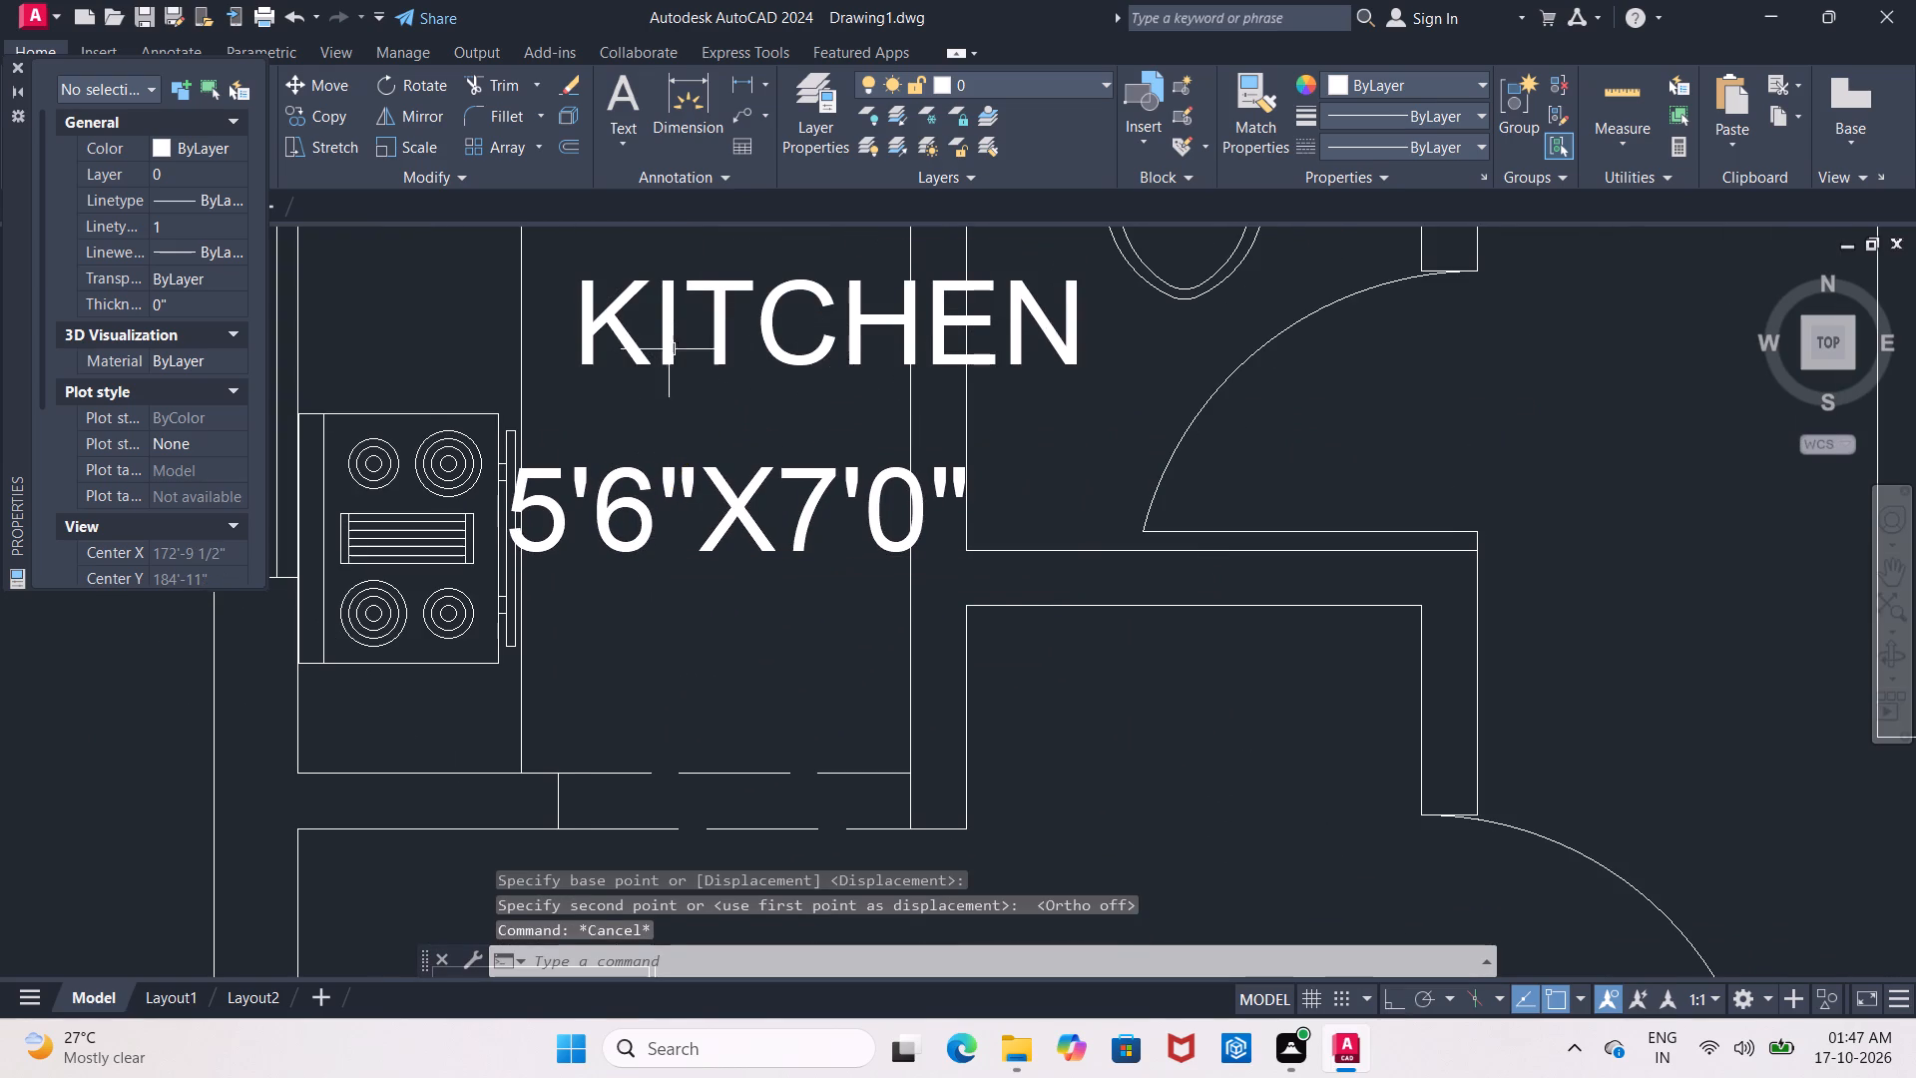
Move the KITCHEN text down and west to sit directly above the 5'6"X7'0" line, aligned at its start.
left_click(664, 332)
left_click(334, 84)
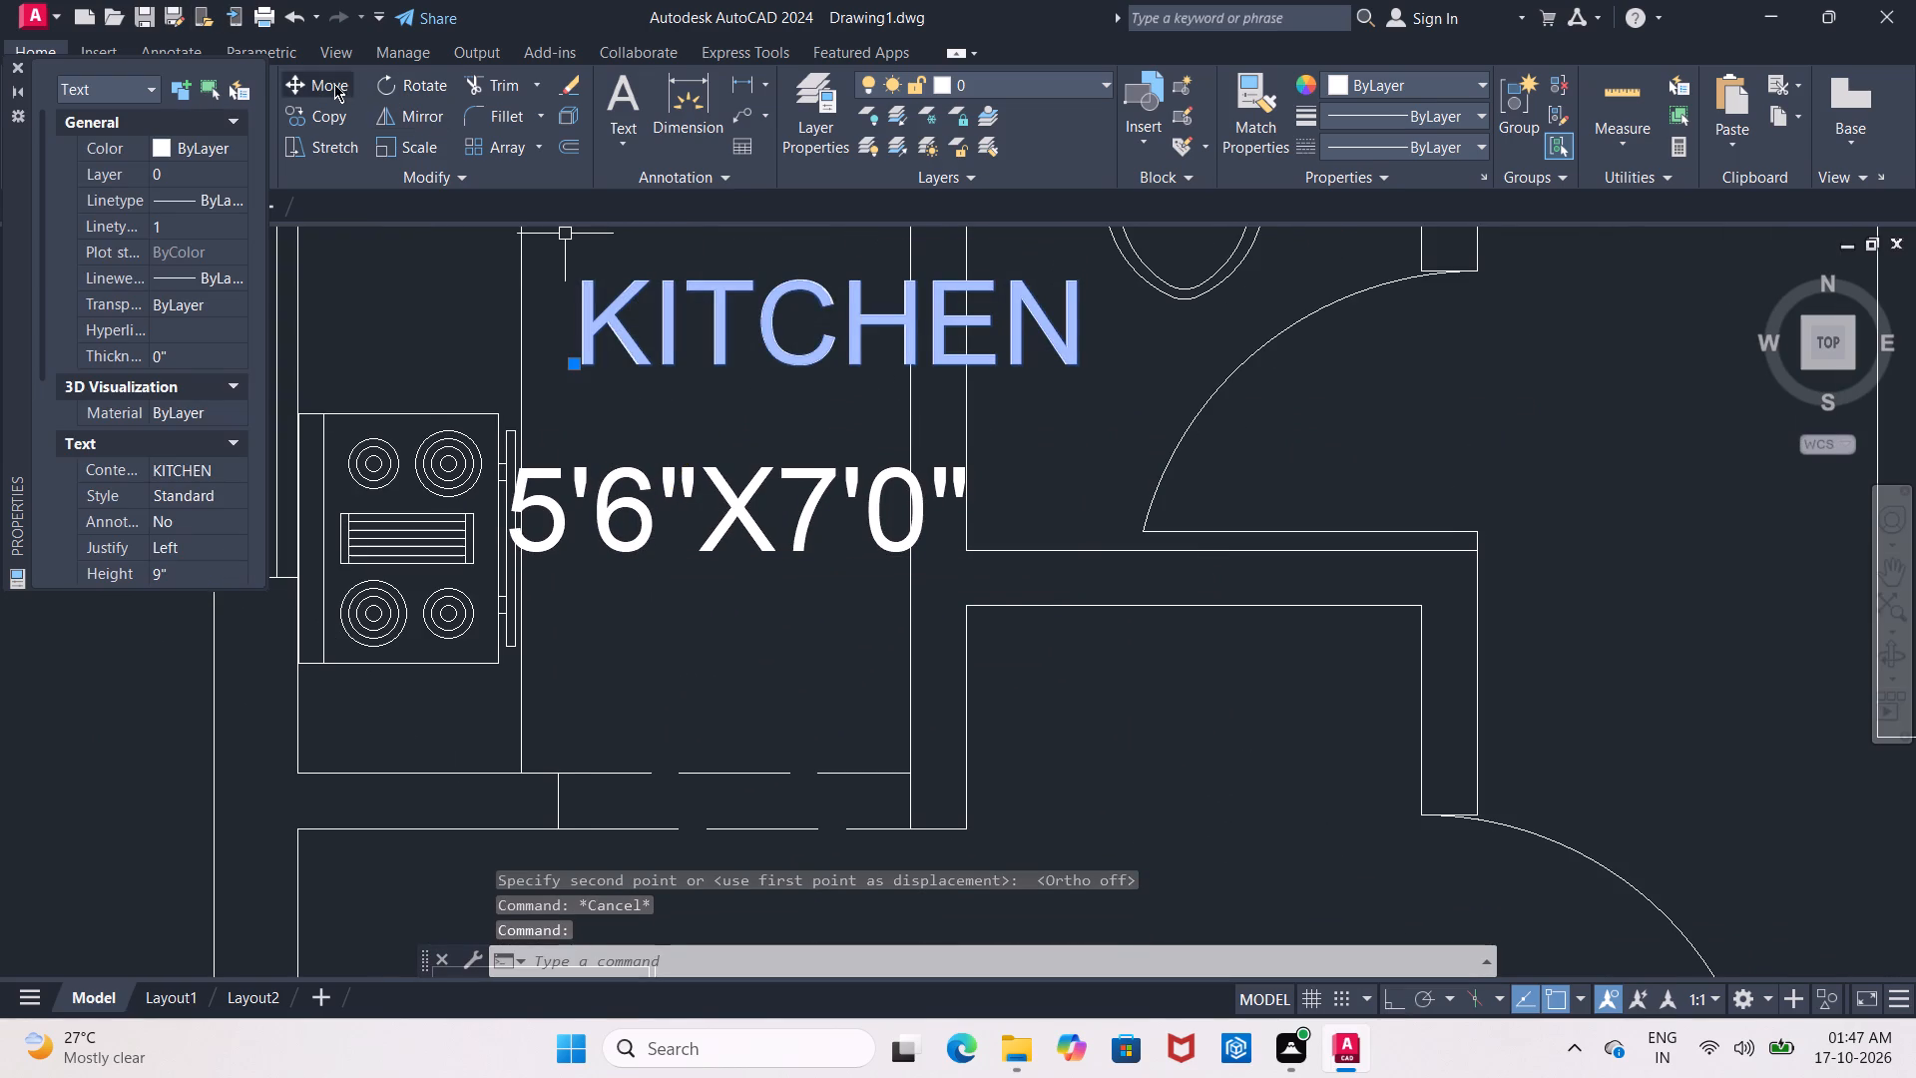
left_click(771, 323)
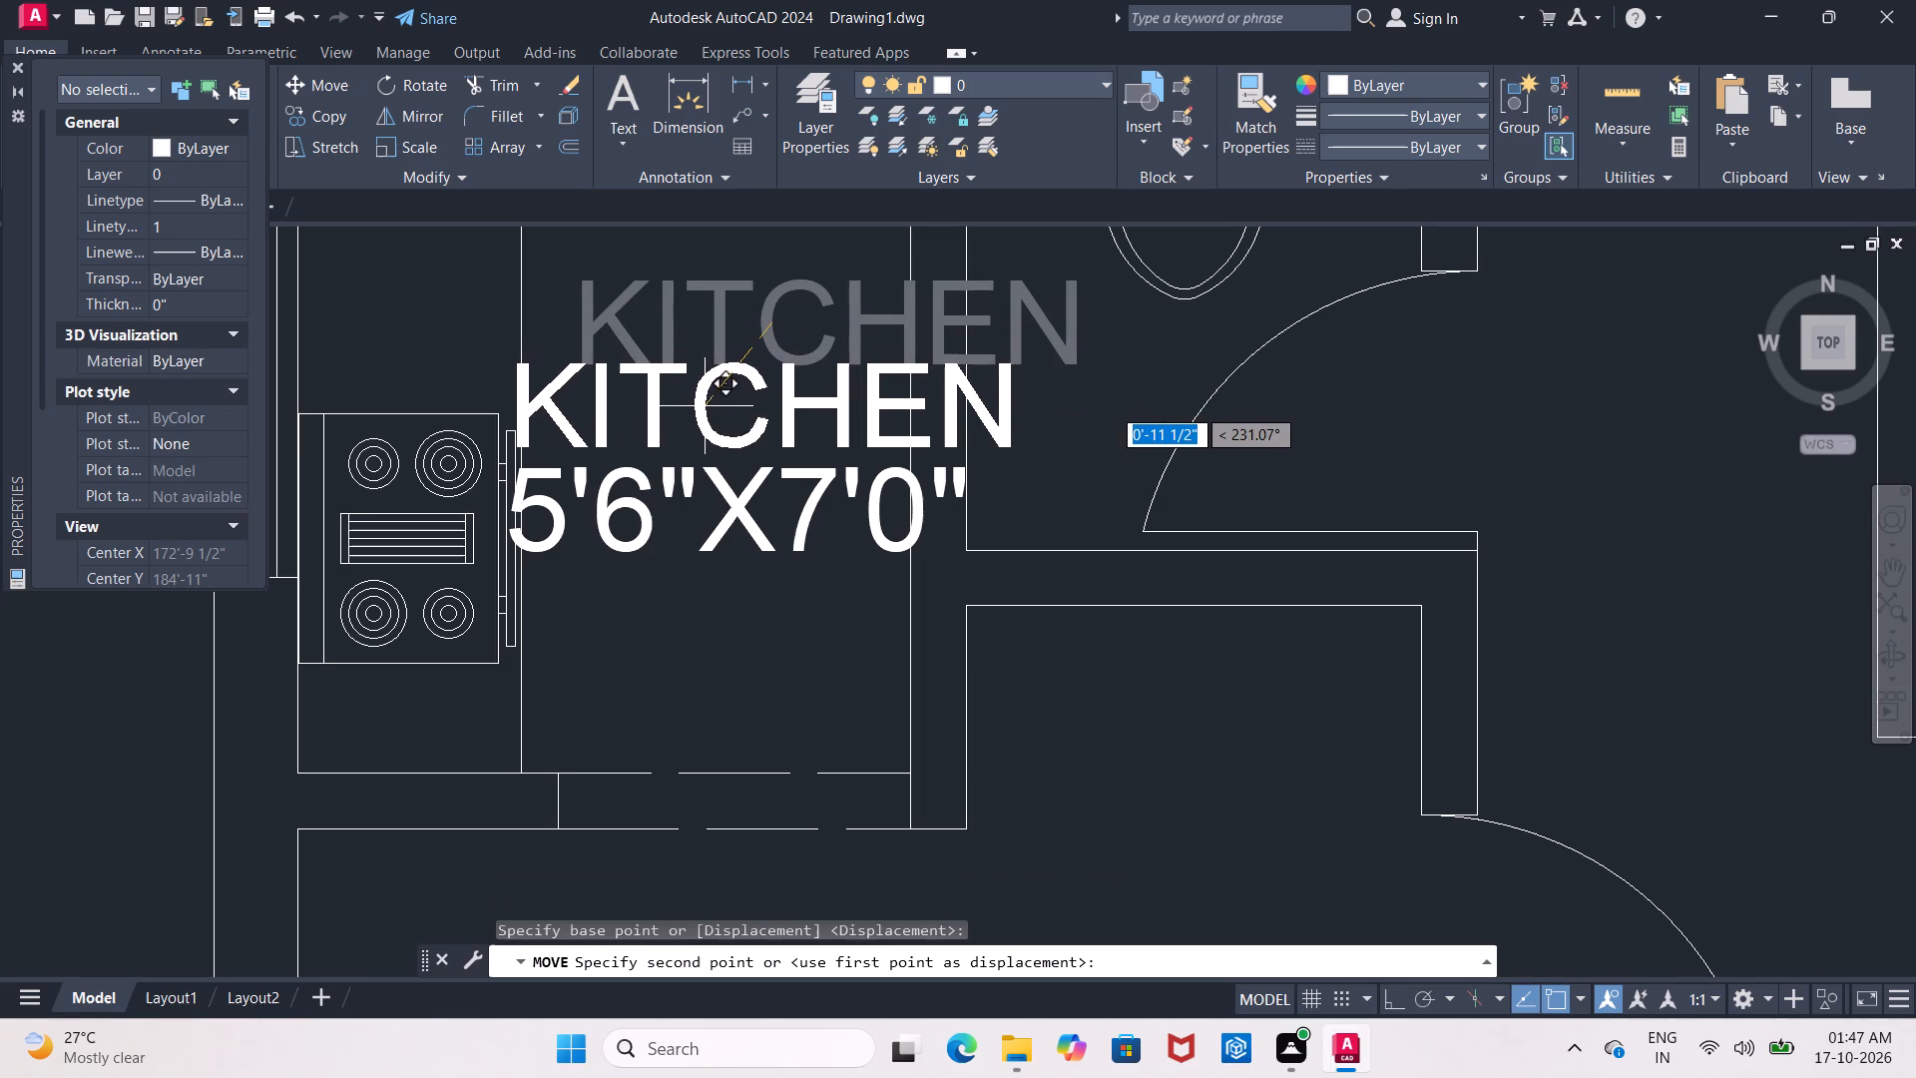
left_click(705, 406)
key("Escape")
left_click(580, 380)
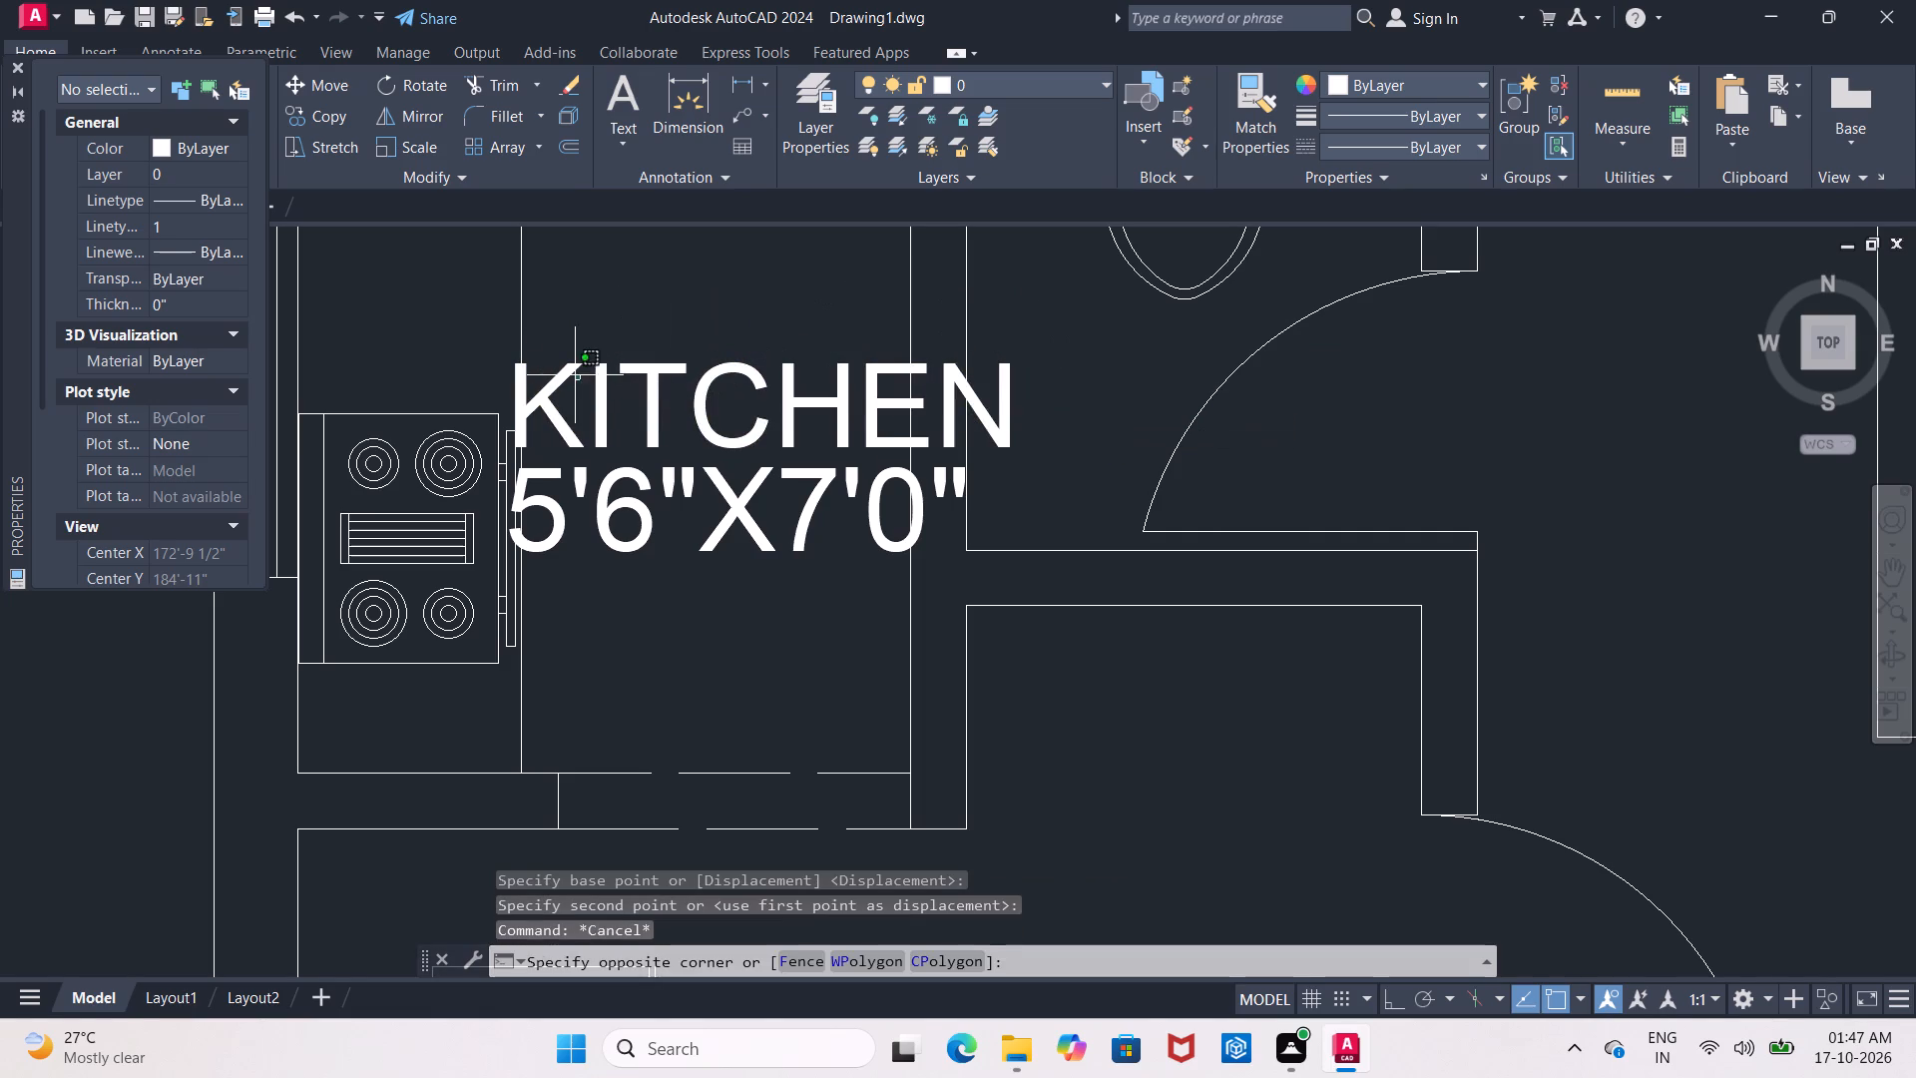
key("Escape")
Scale both kitchen label lines down together about the start of the dimension text to suit the kitchen floor width.
left_click(567, 430)
left_click(606, 495)
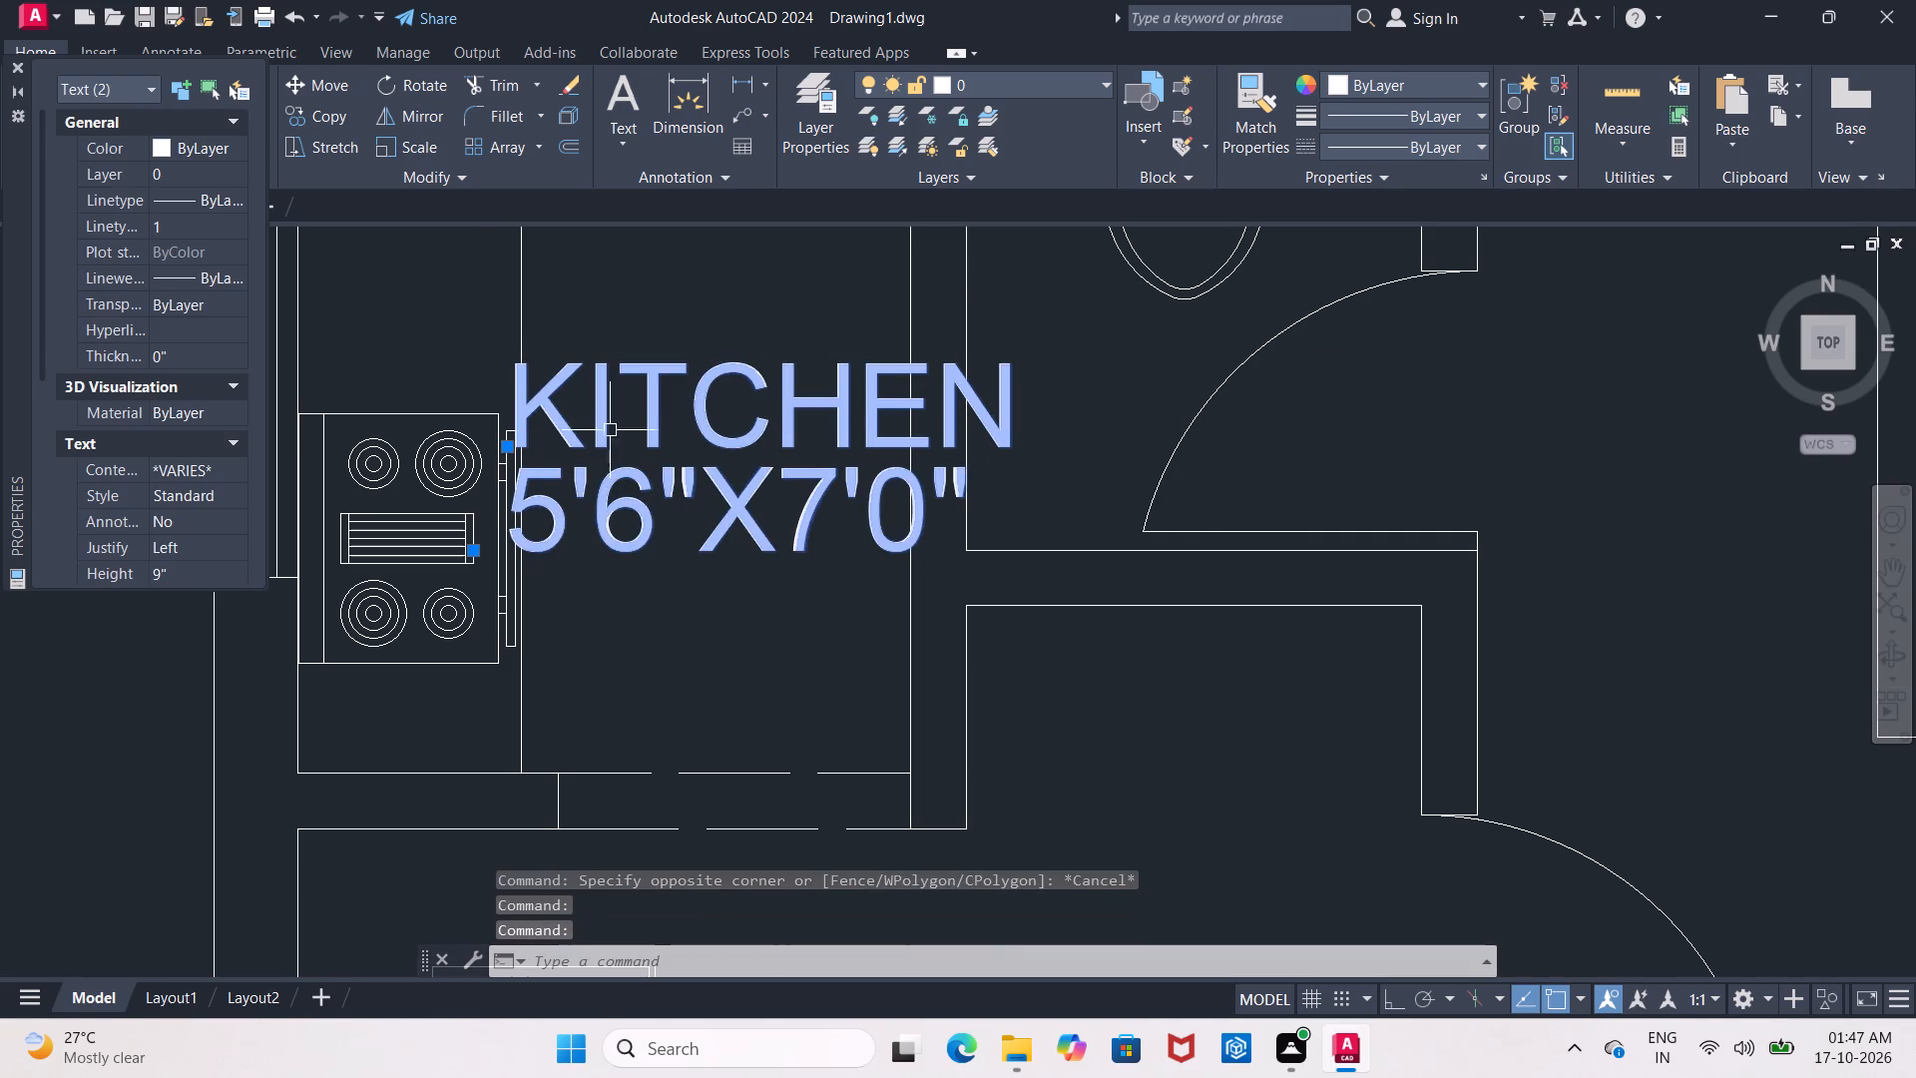
left_click(424, 156)
left_click(525, 563)
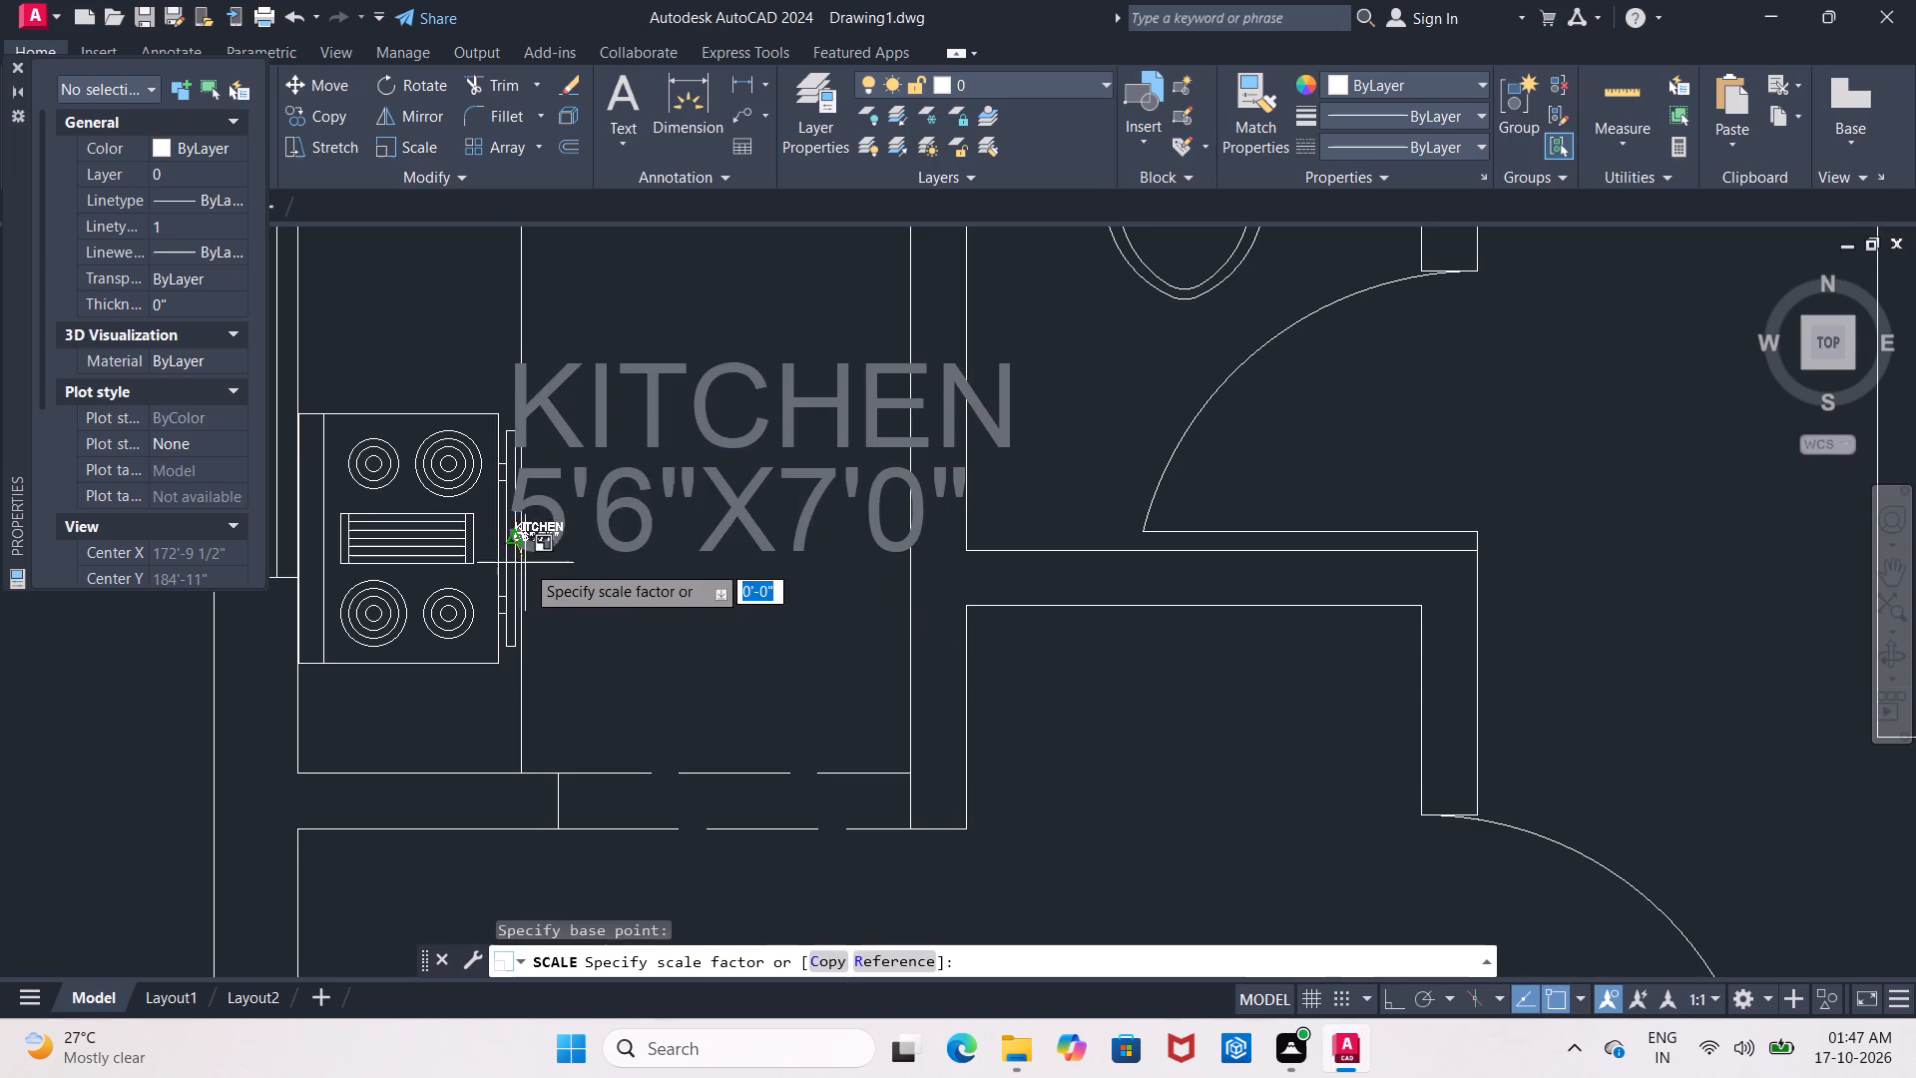
left_click(710, 606)
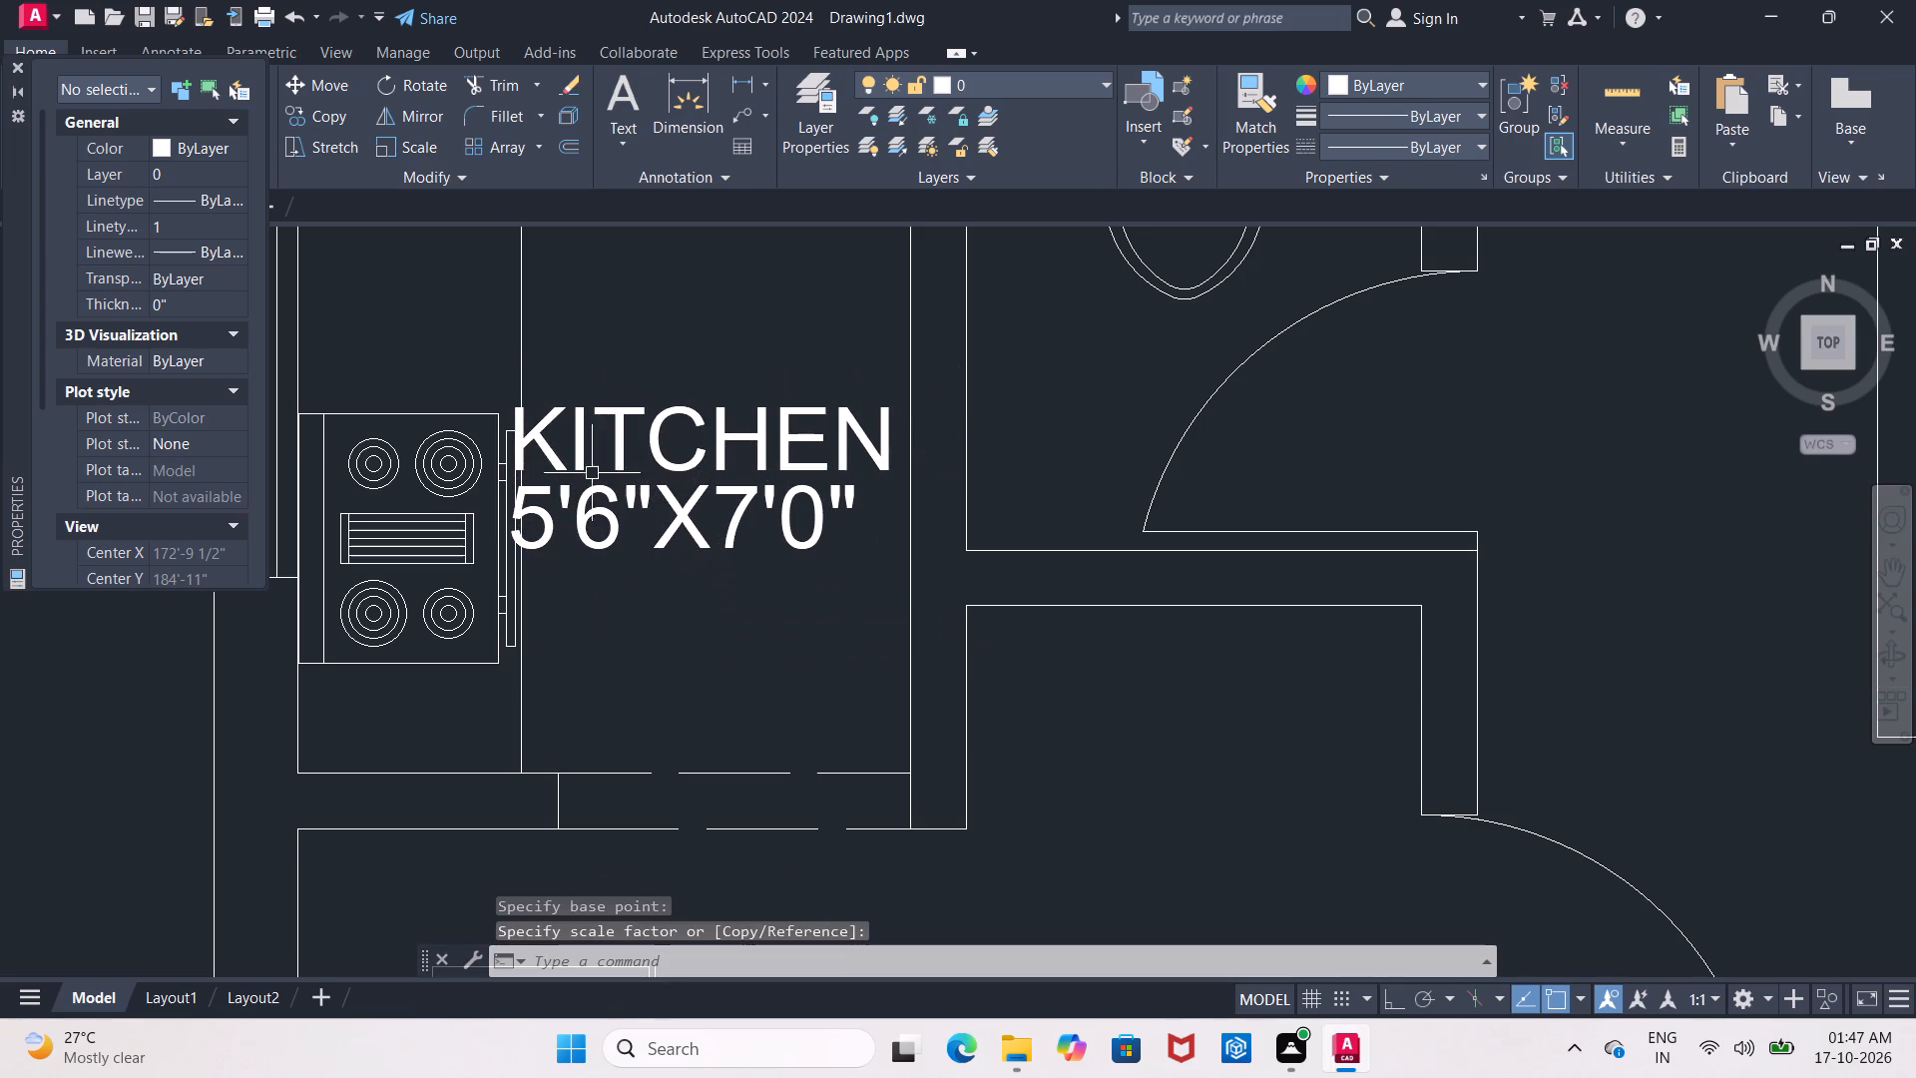
Move both kitchen label lines slightly east to fit between the counter edge and east wall, and close the object properties.
left_click(560, 437)
left_click(578, 468)
left_click(578, 468)
left_click(602, 516)
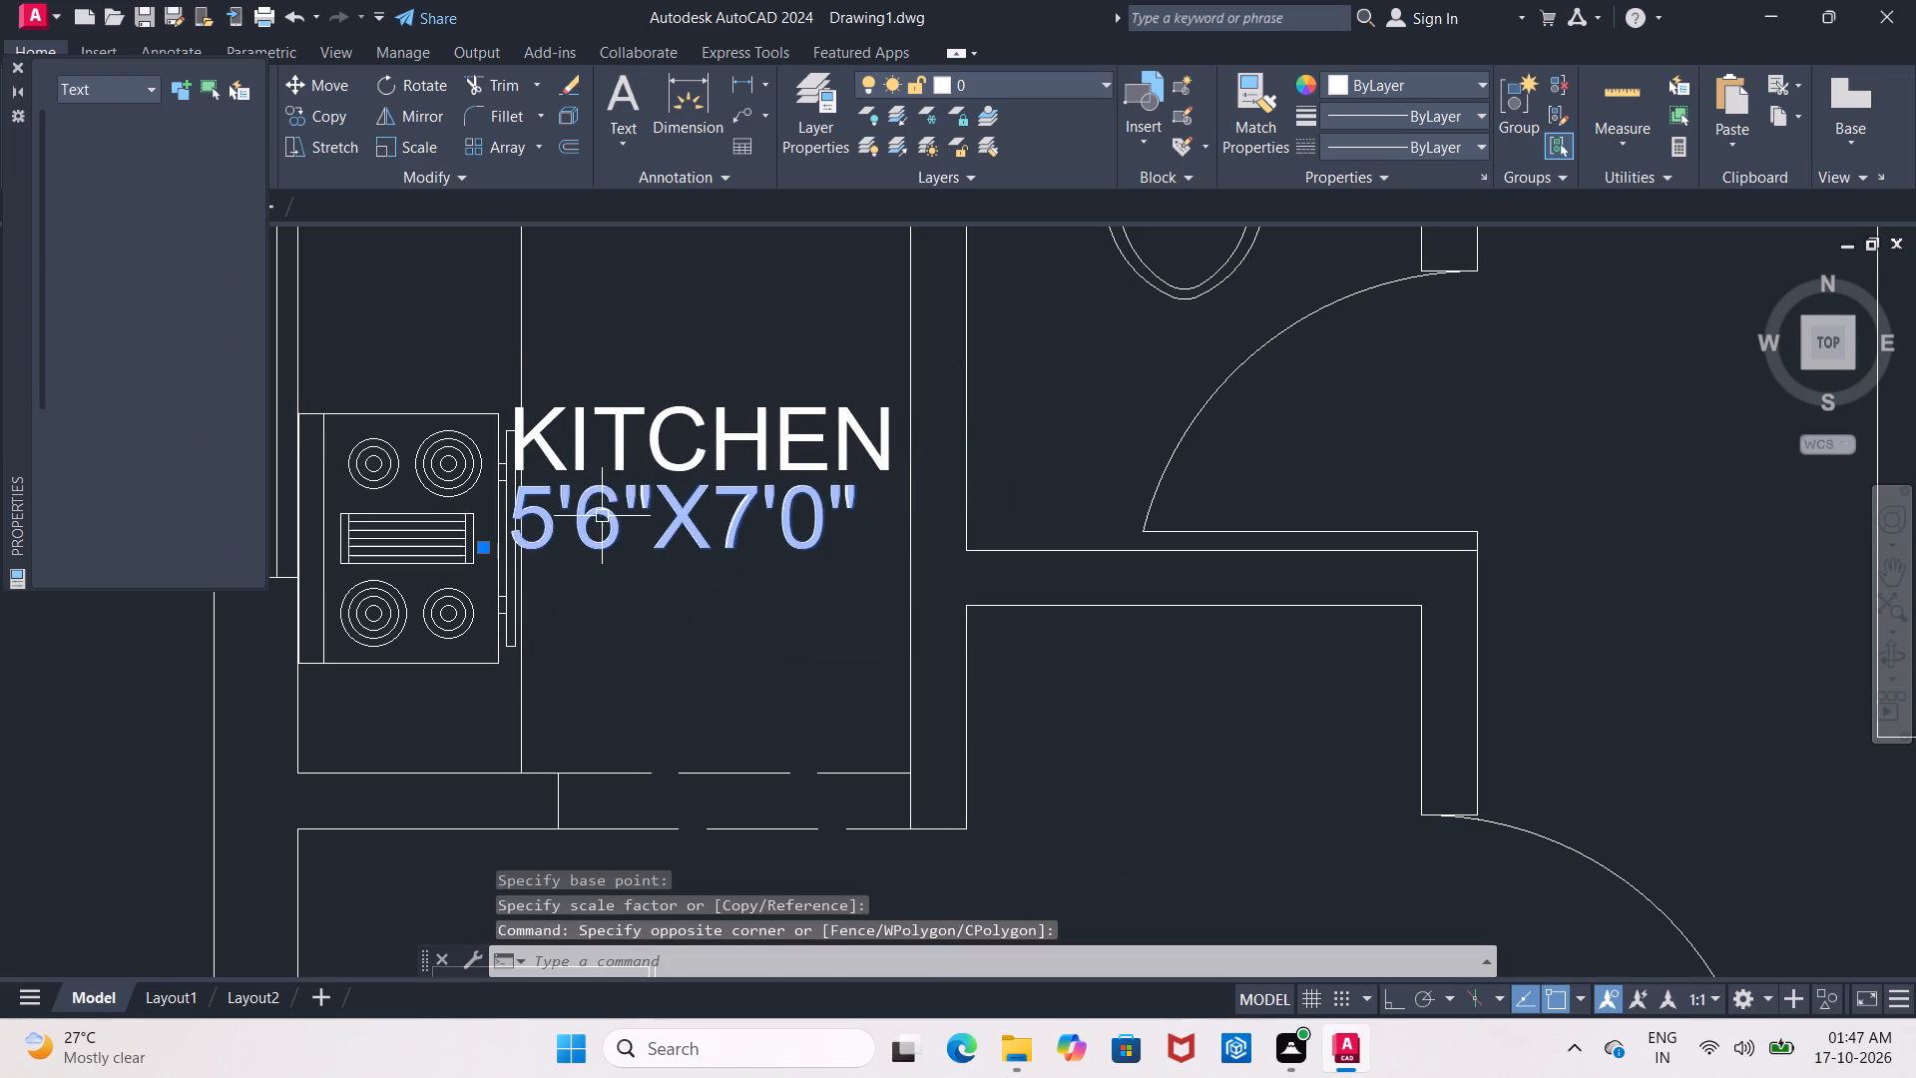
left_click(574, 432)
left_click(333, 86)
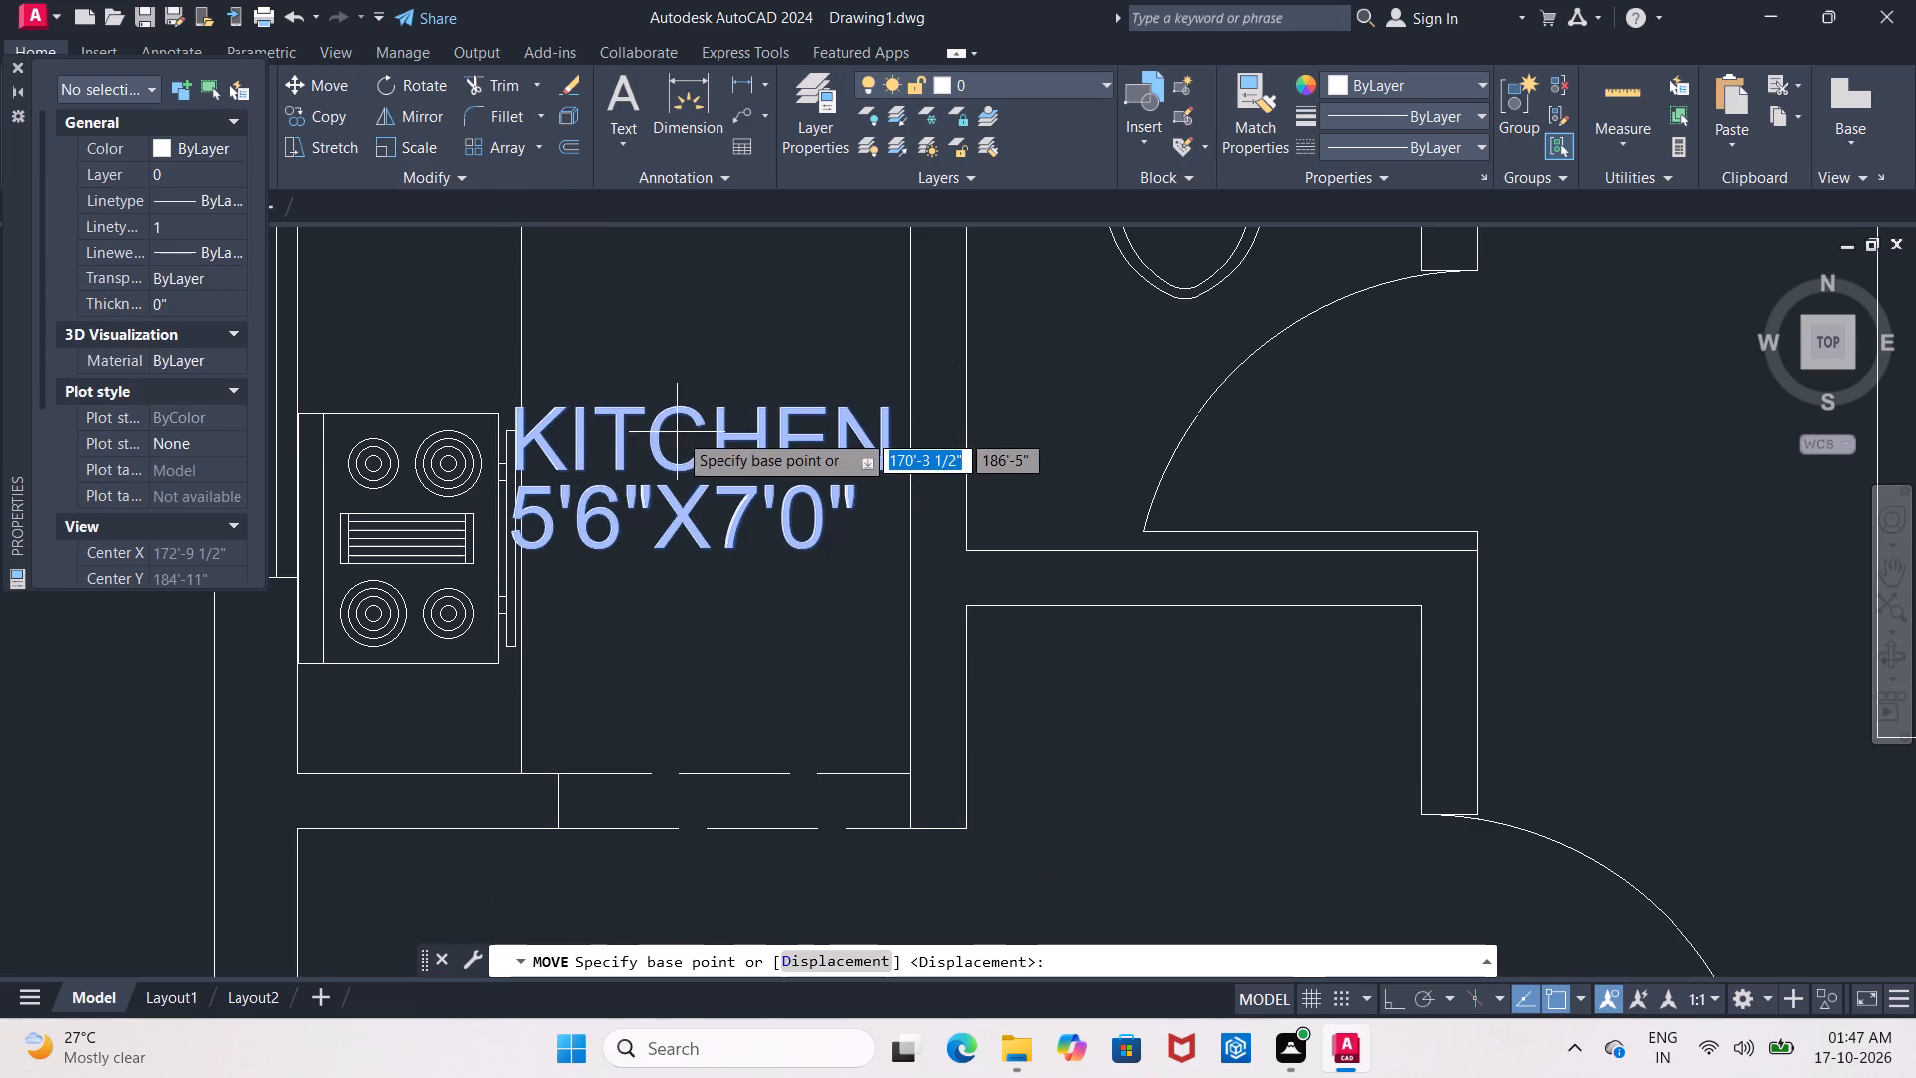
left_click(678, 432)
left_click(696, 428)
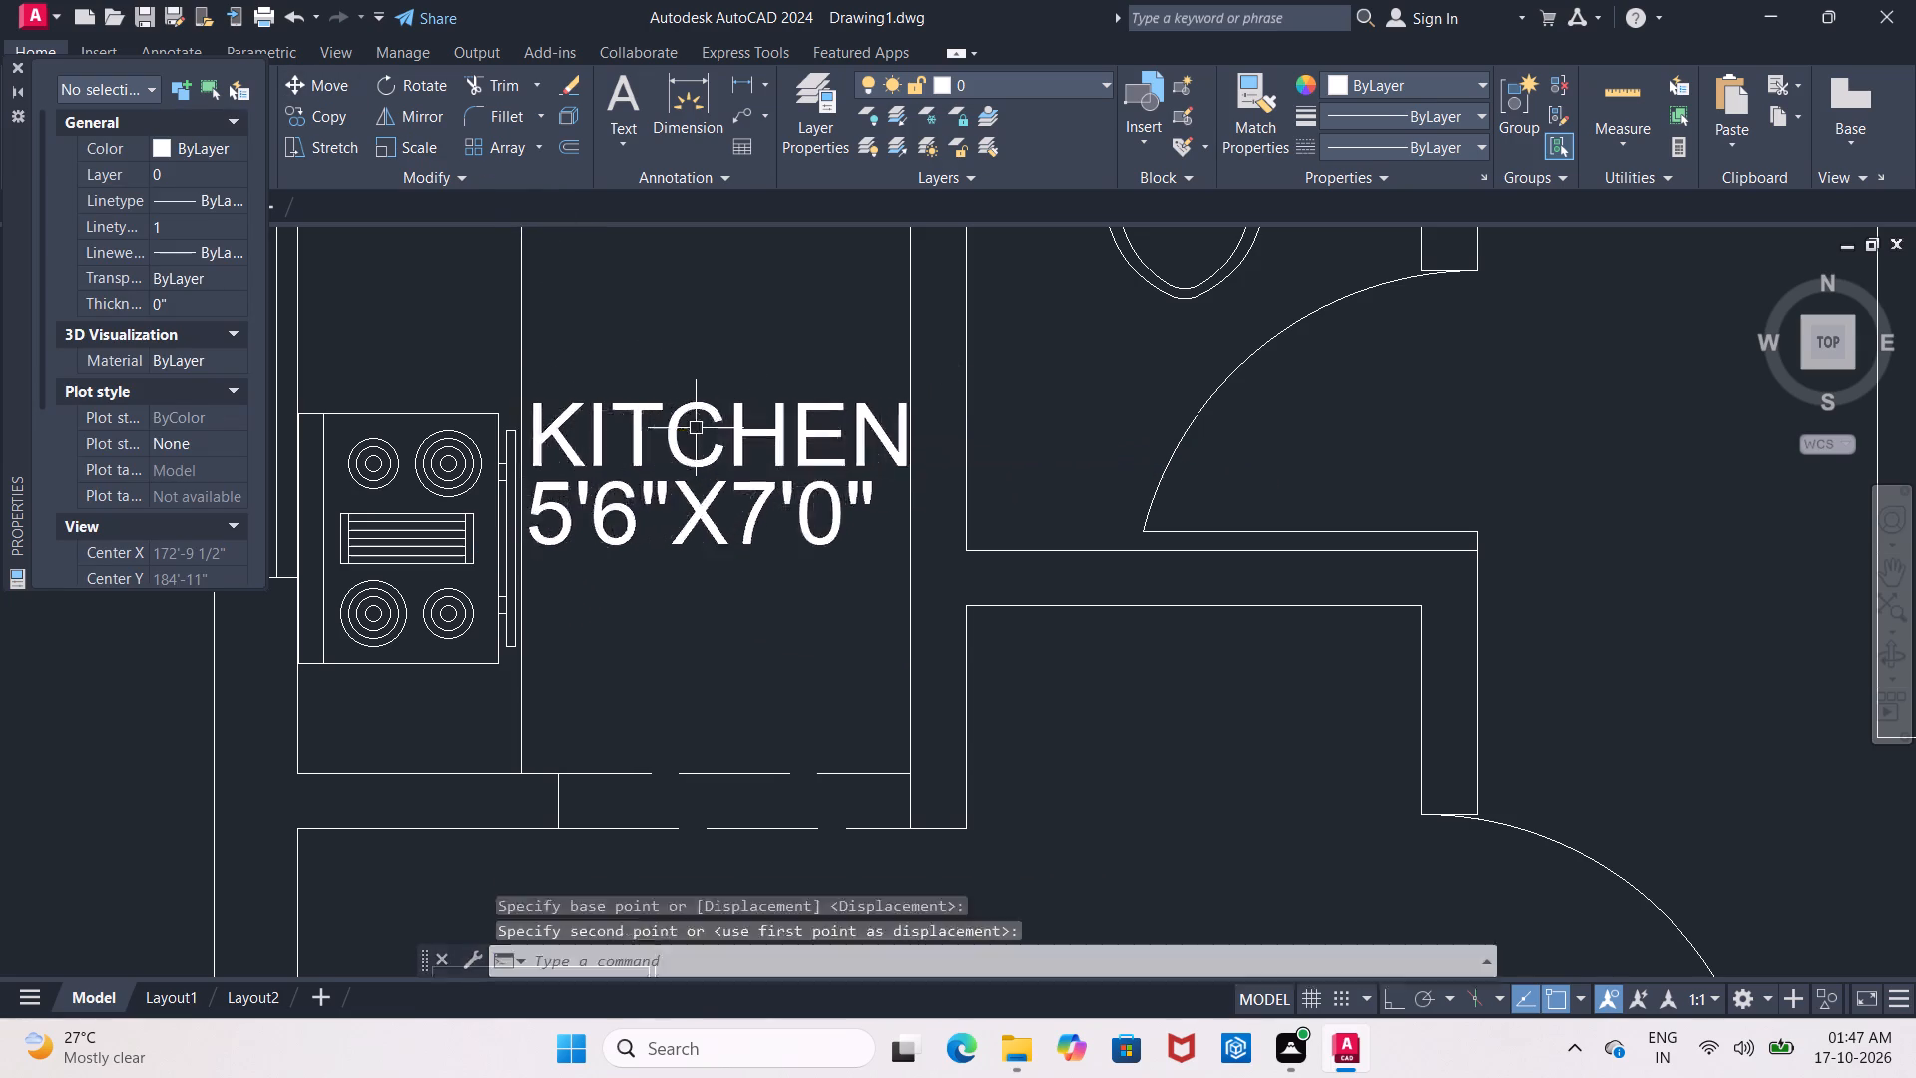
scroll(705, 429, "down", 2)
key("Escape")
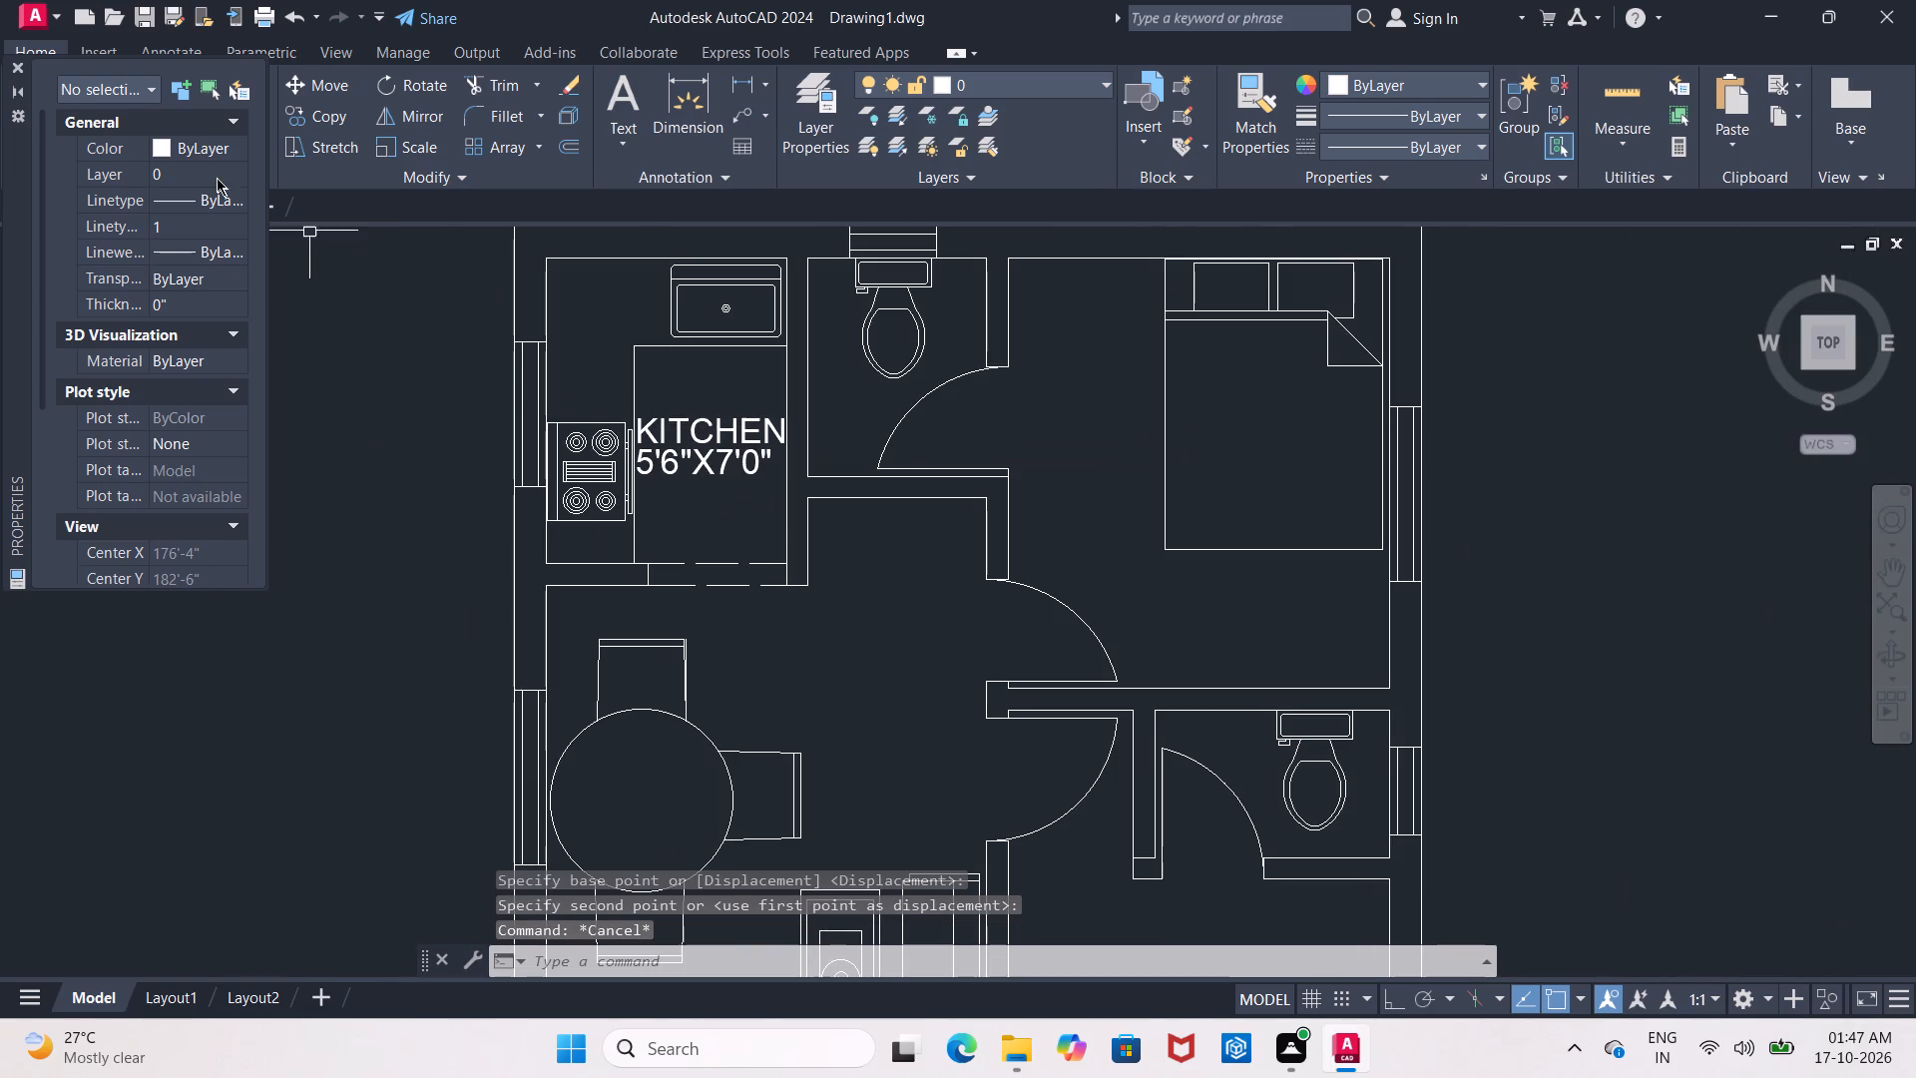
left_click(24, 68)
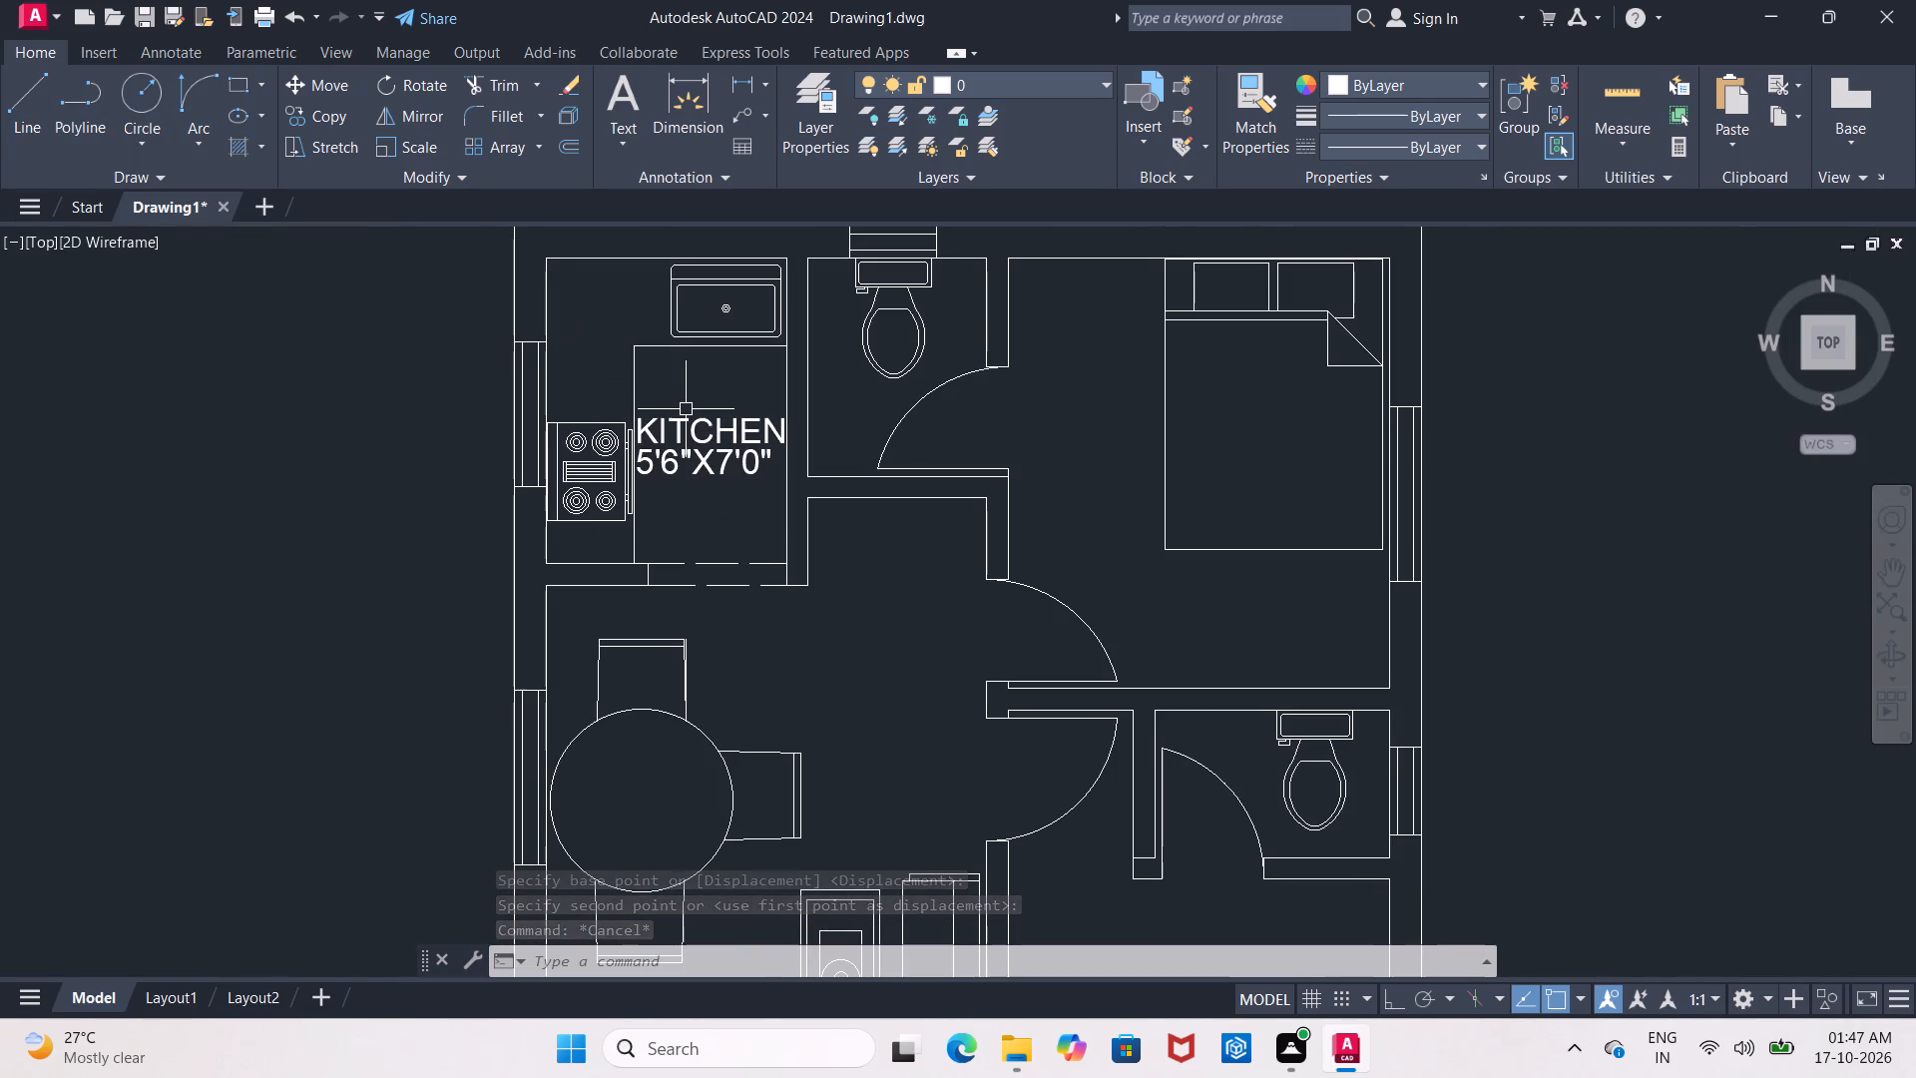
Copy the two-line kitchen label into the north toilet, the north bedroom, the south bedroom and the south toilet.
left_click(686, 420)
left_click(696, 464)
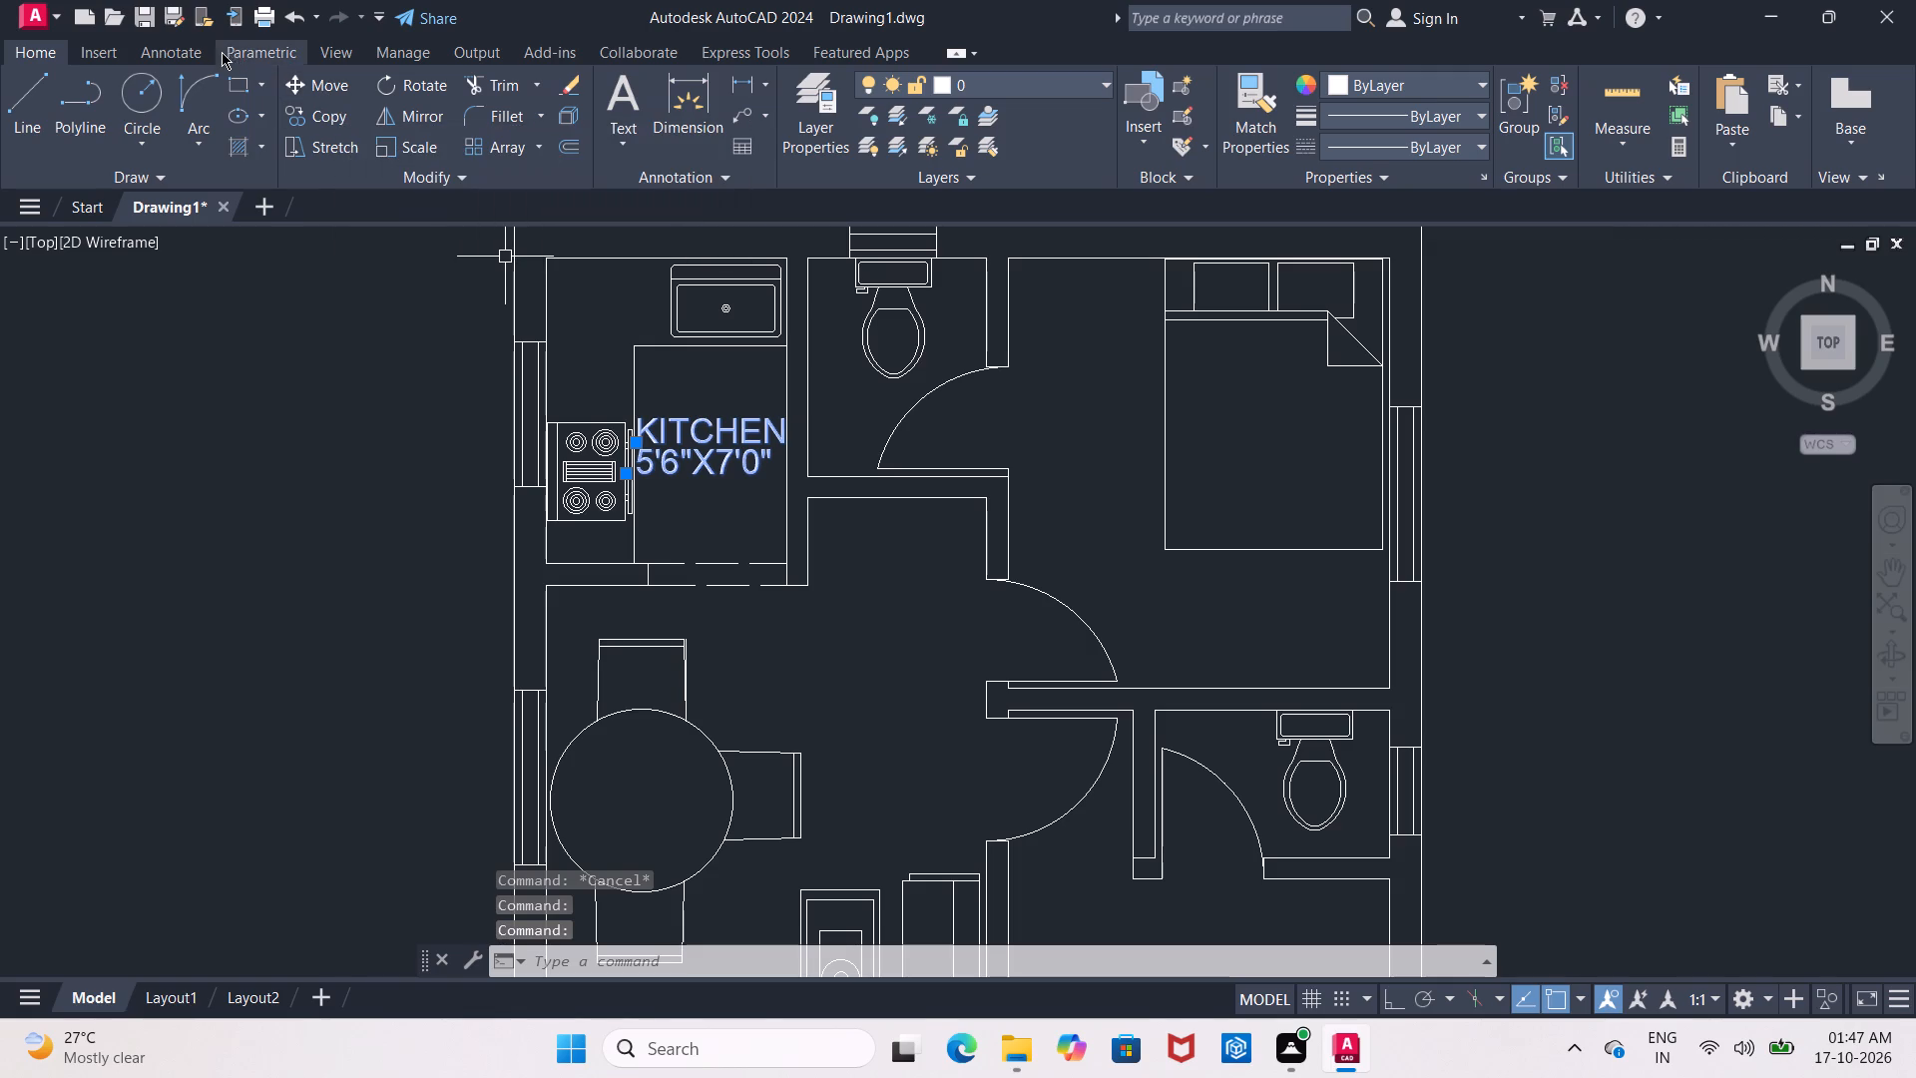
left_click(332, 110)
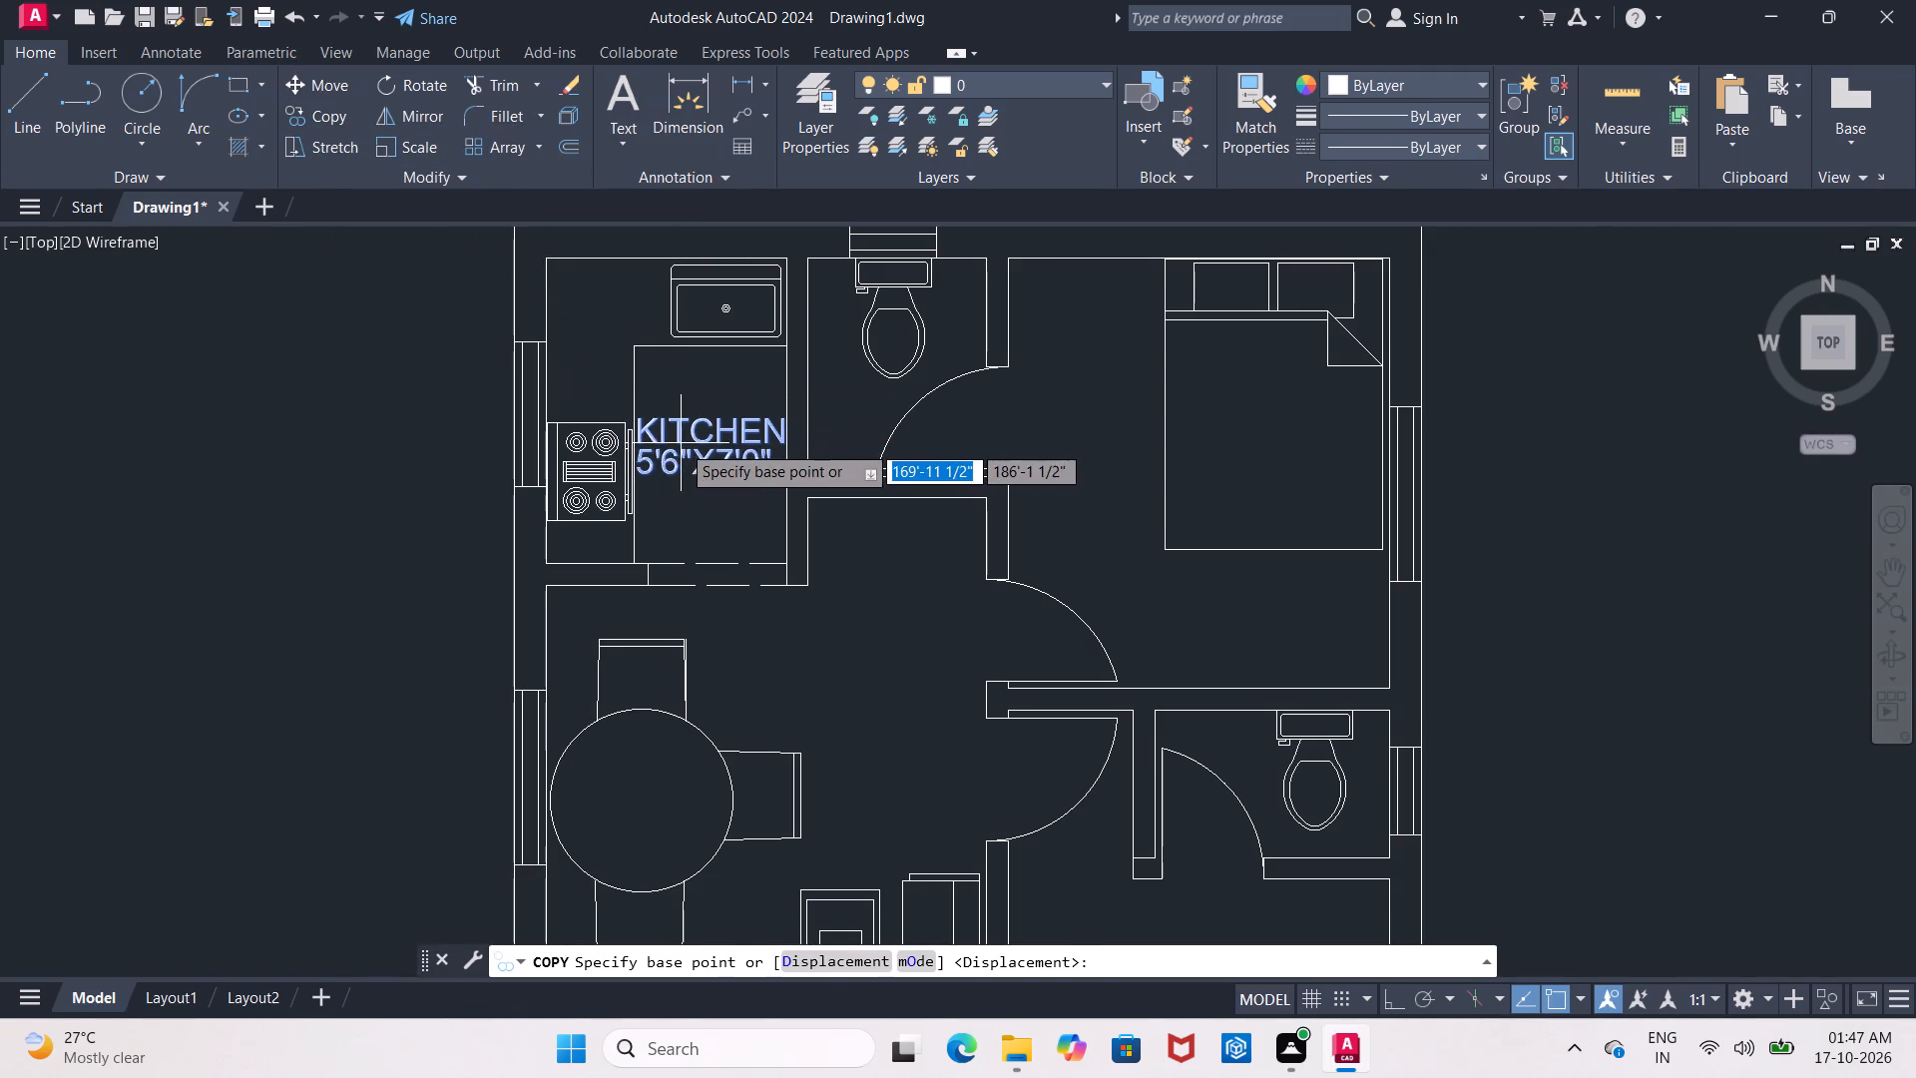
left_click(681, 443)
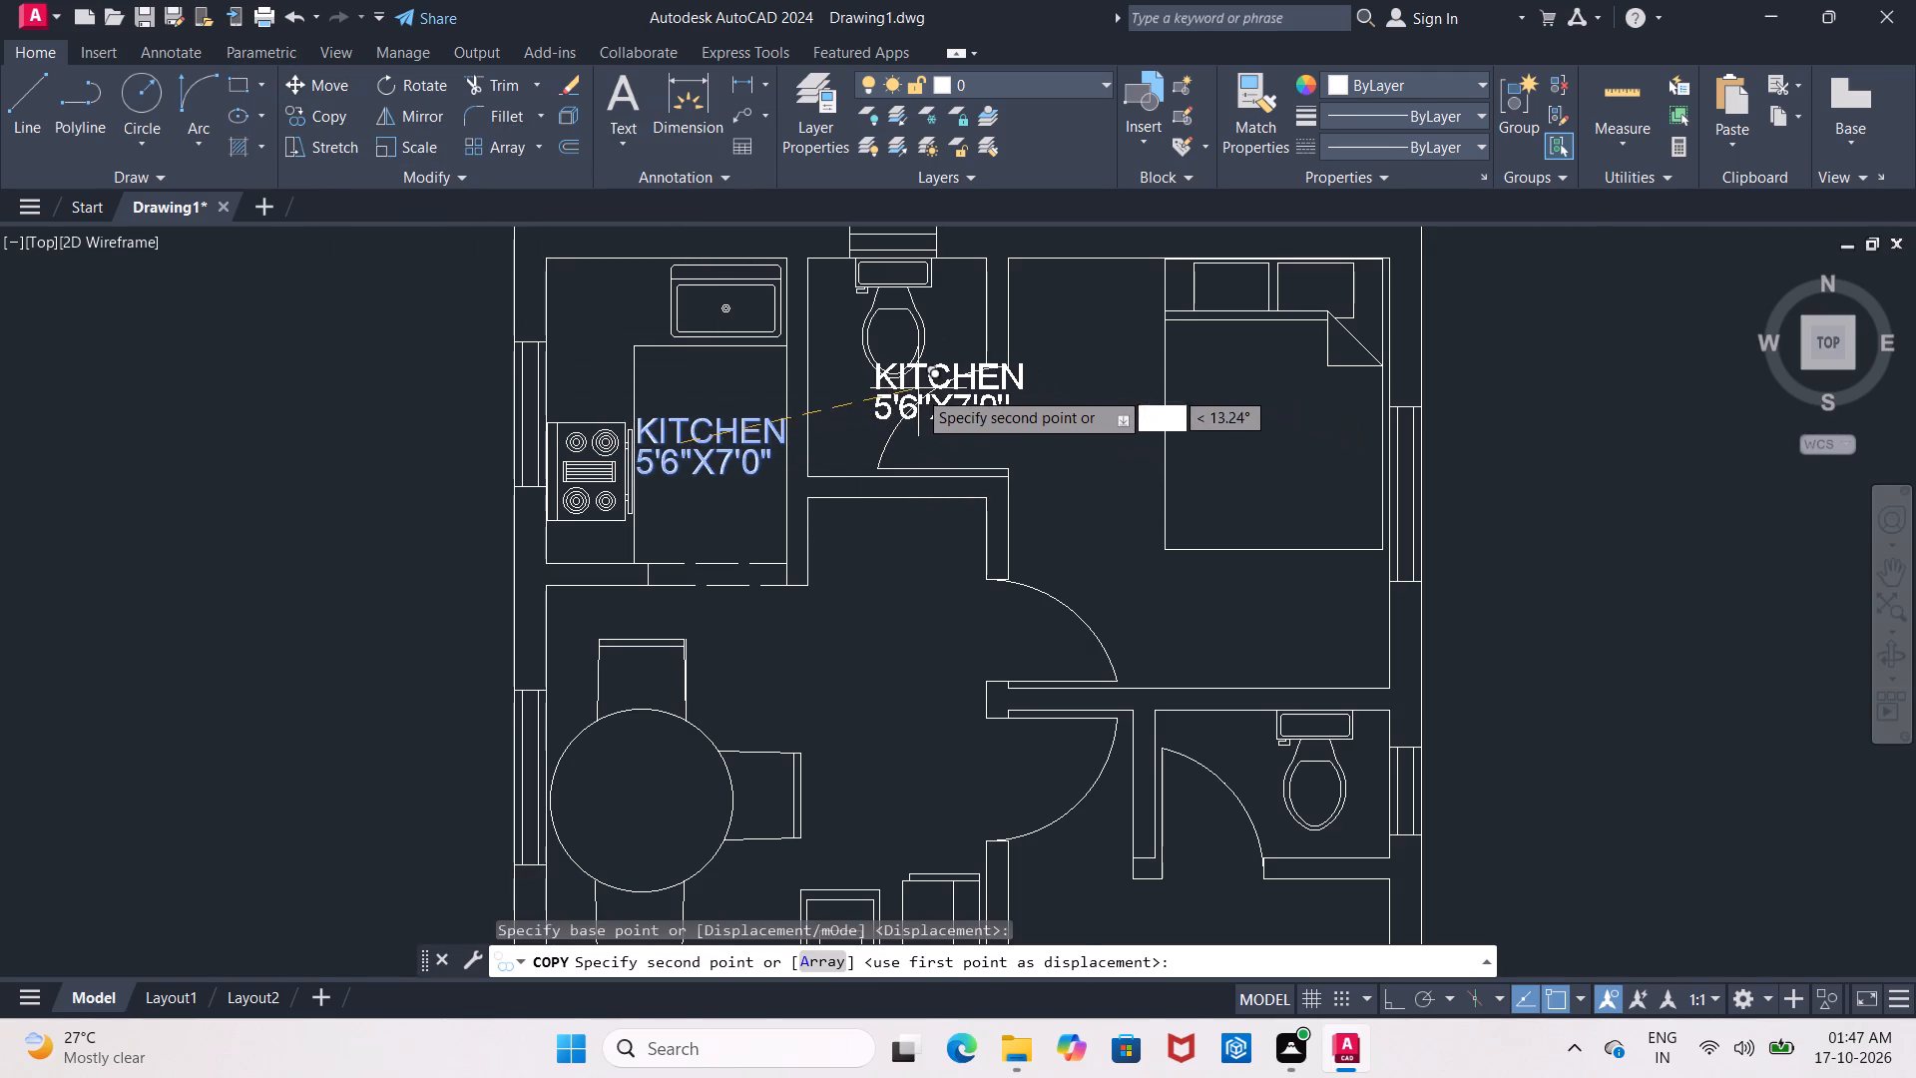
left_click(868, 411)
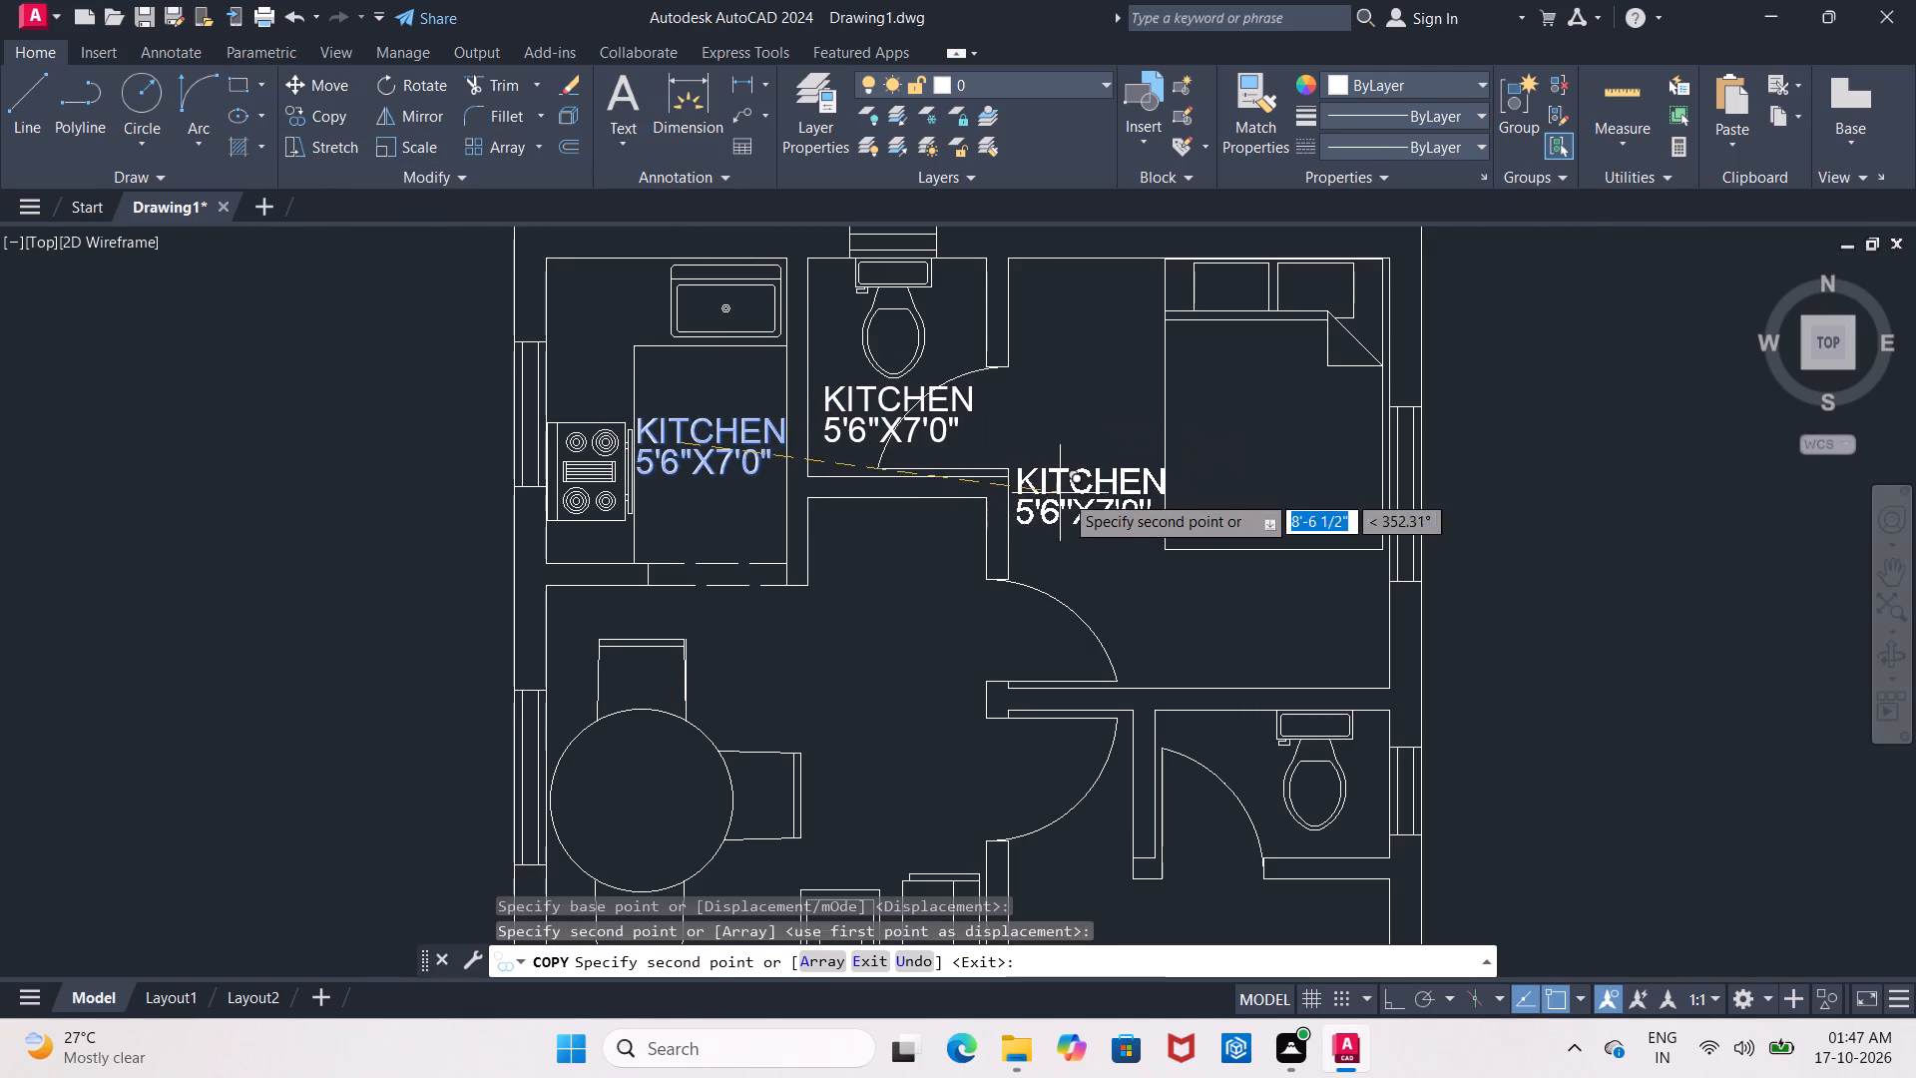
left_click(1238, 453)
middle_click_drag(1285, 562, 1184, 345)
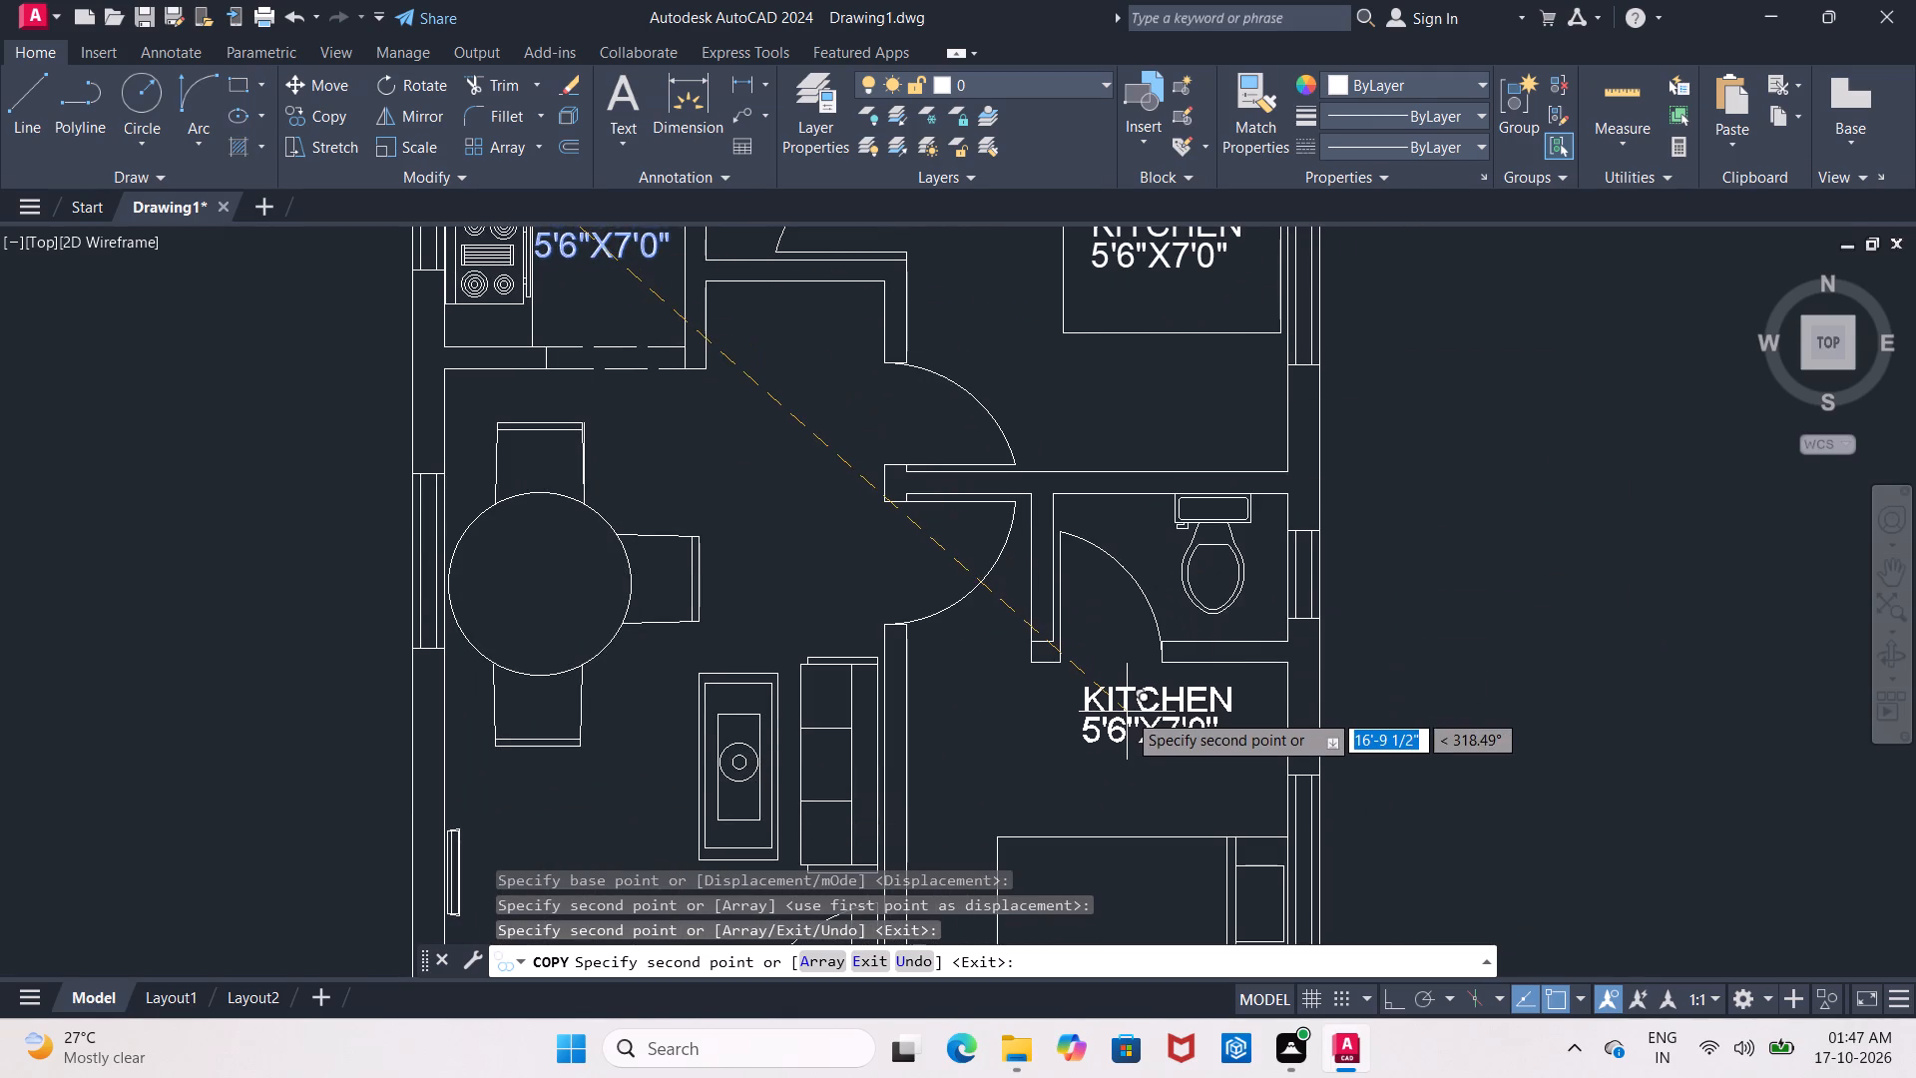
scroll(1092, 726, "down", 1)
middle_click_drag(1091, 724, 1013, 561)
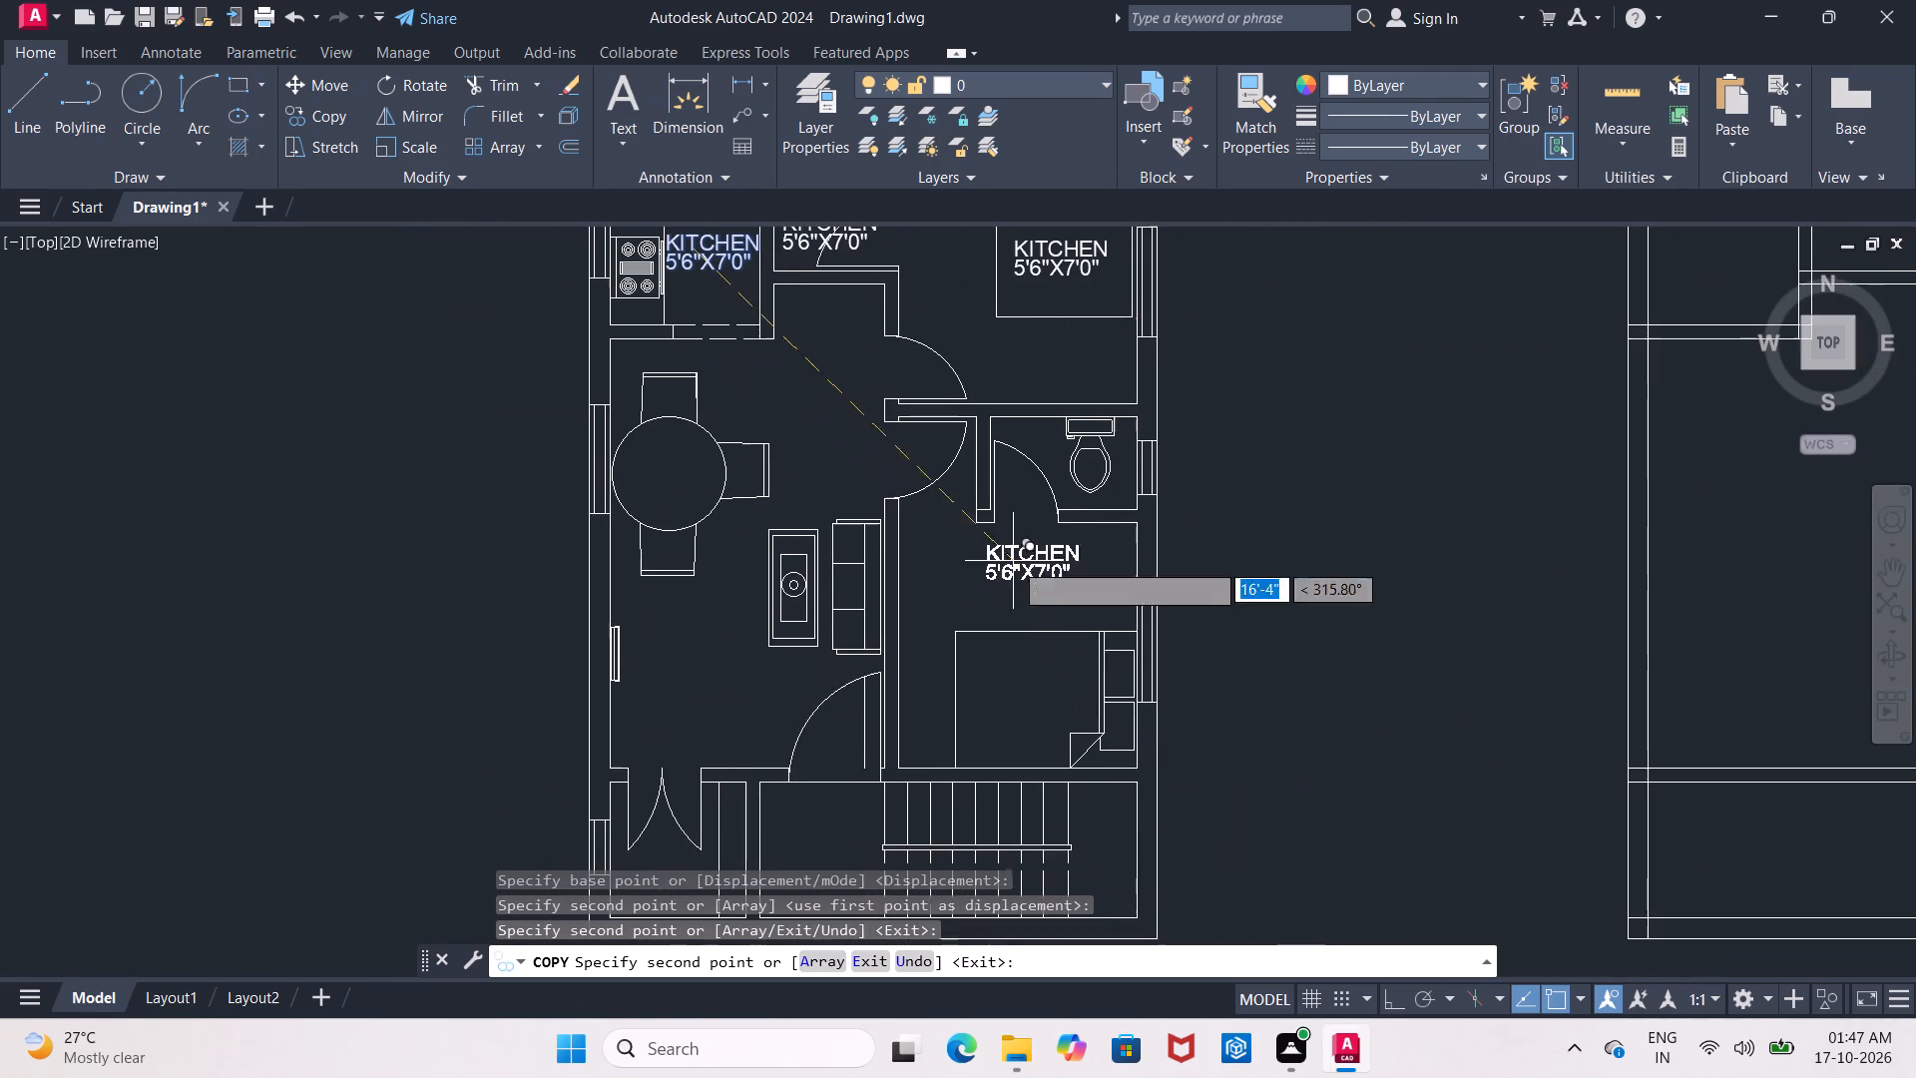
left_click(1012, 686)
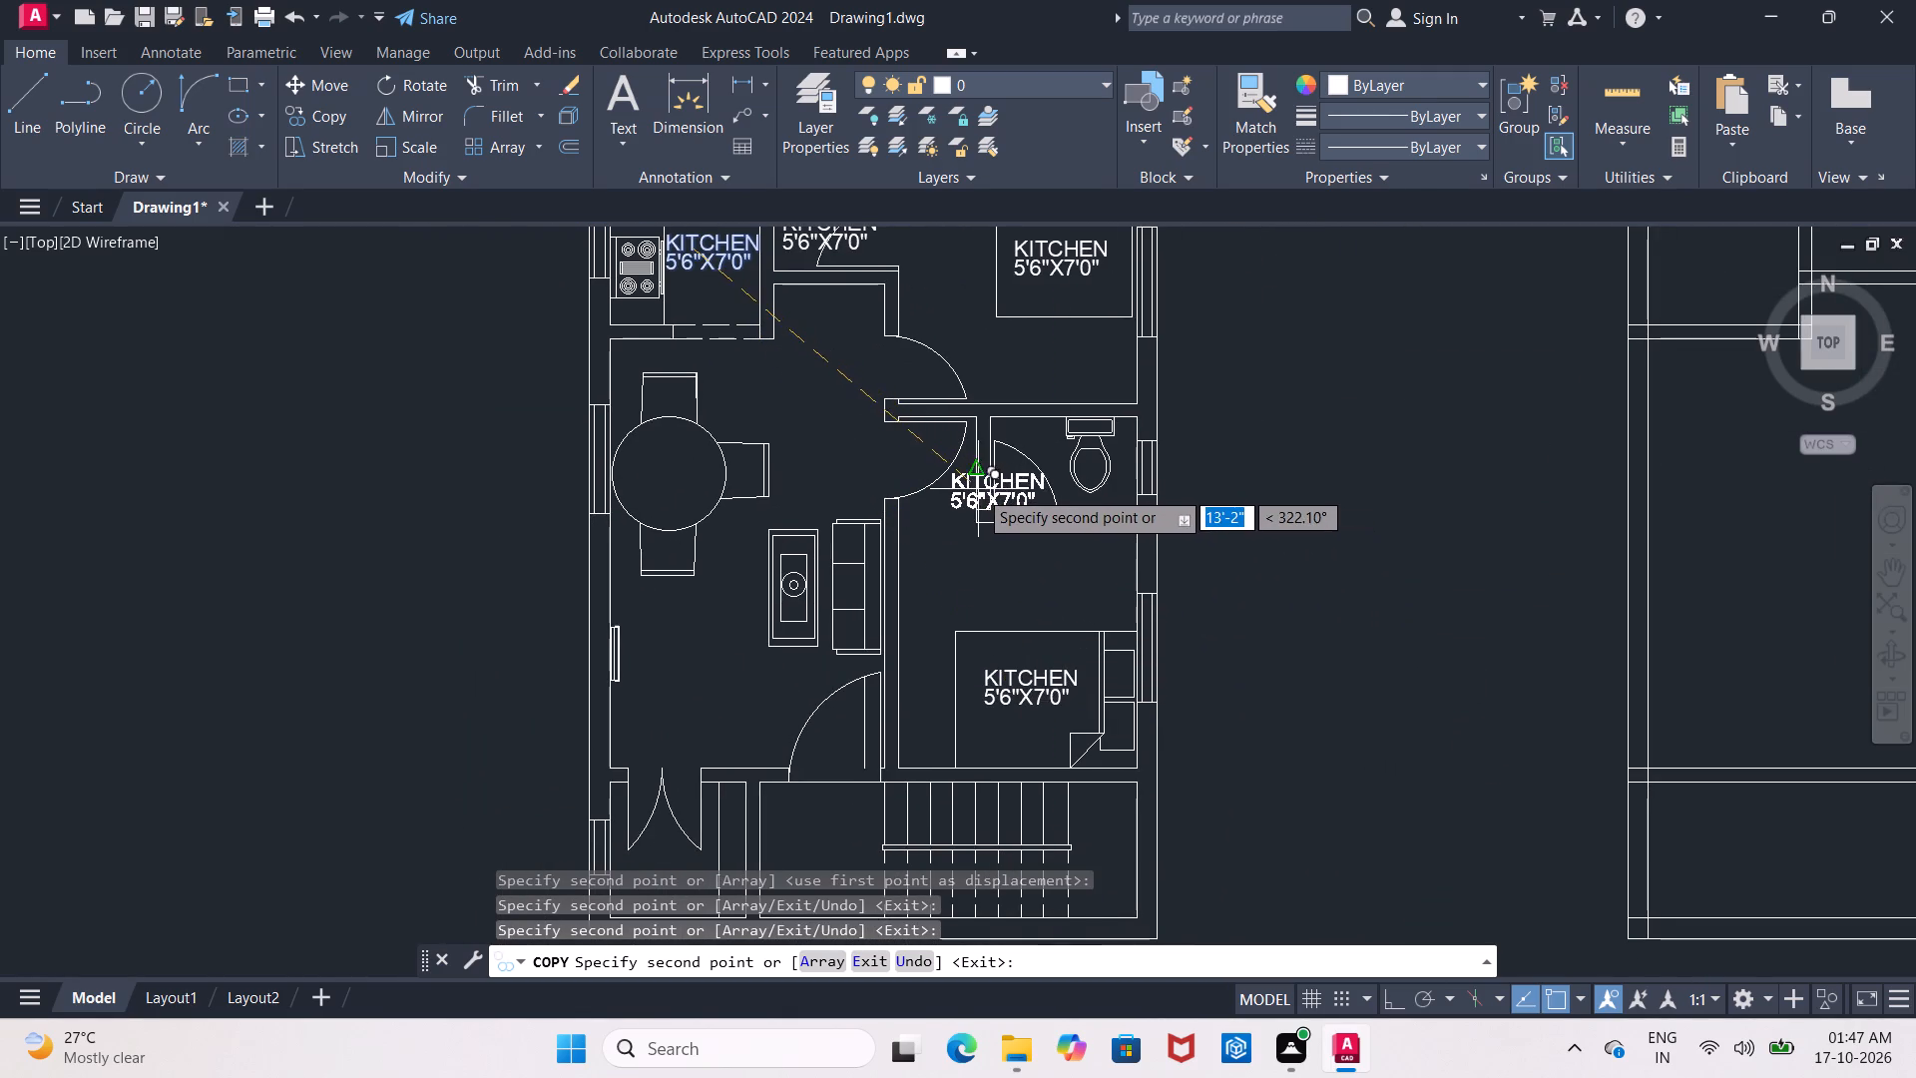
scroll(967, 484, "up", 2)
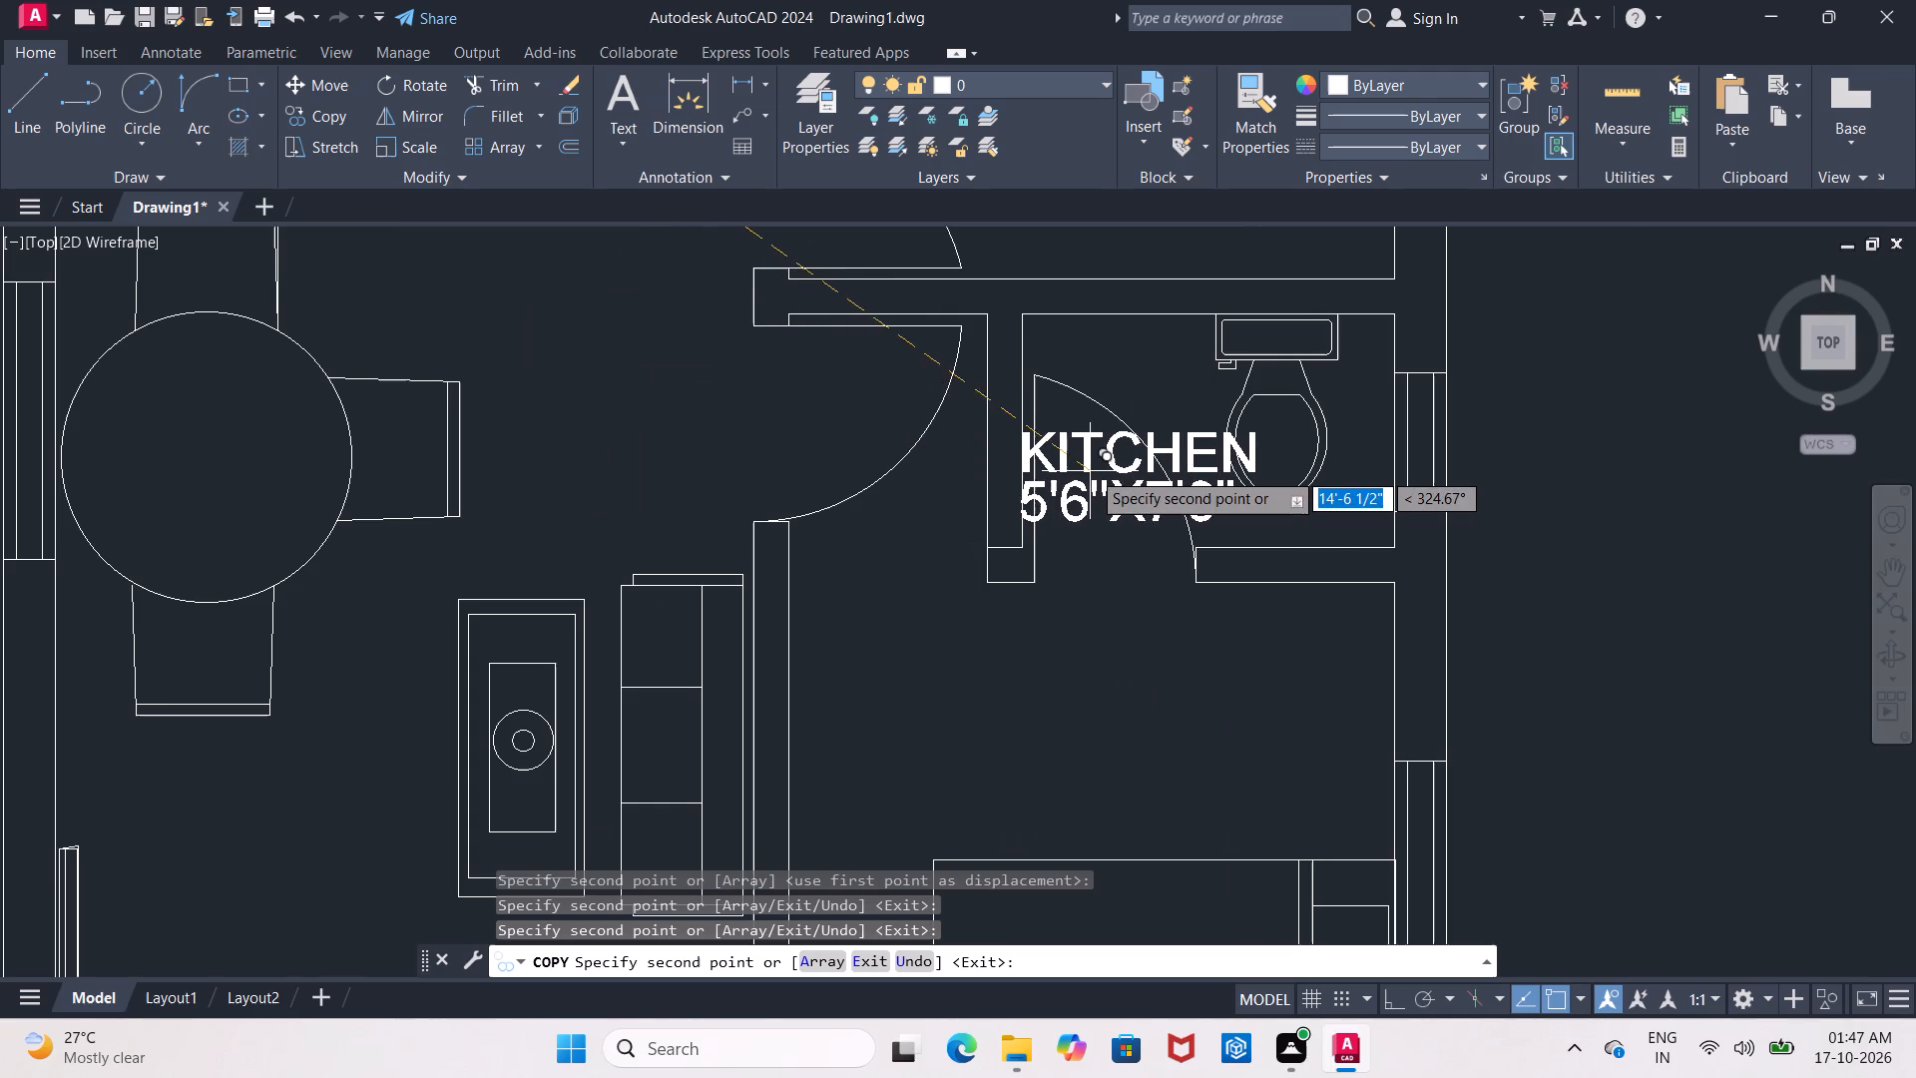
left_click(1112, 464)
Place further copies of the kitchen label in the living area, the small southwest room and the area west of the stairs.
middle_click_drag(903, 582, 1133, 458)
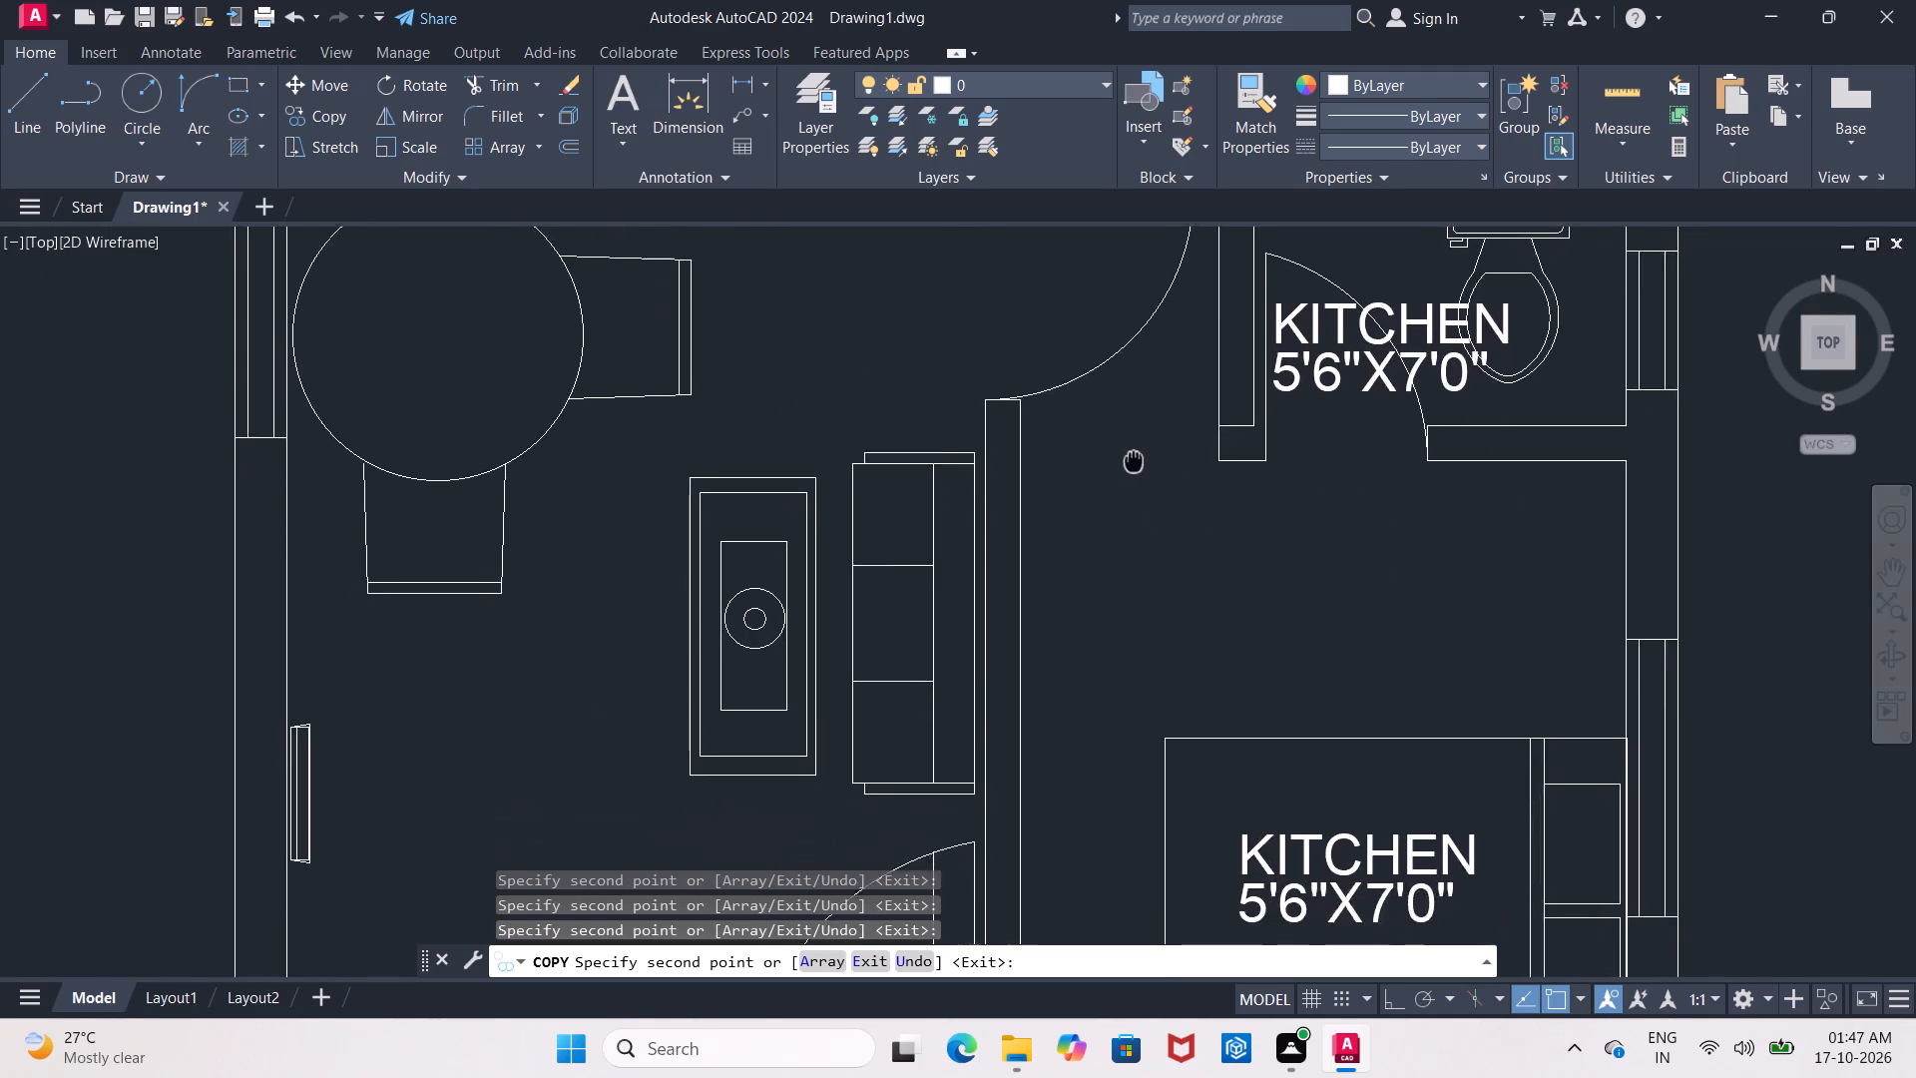
middle_click_drag(1133, 458, 1133, 457)
scroll(1133, 457, "down", 2)
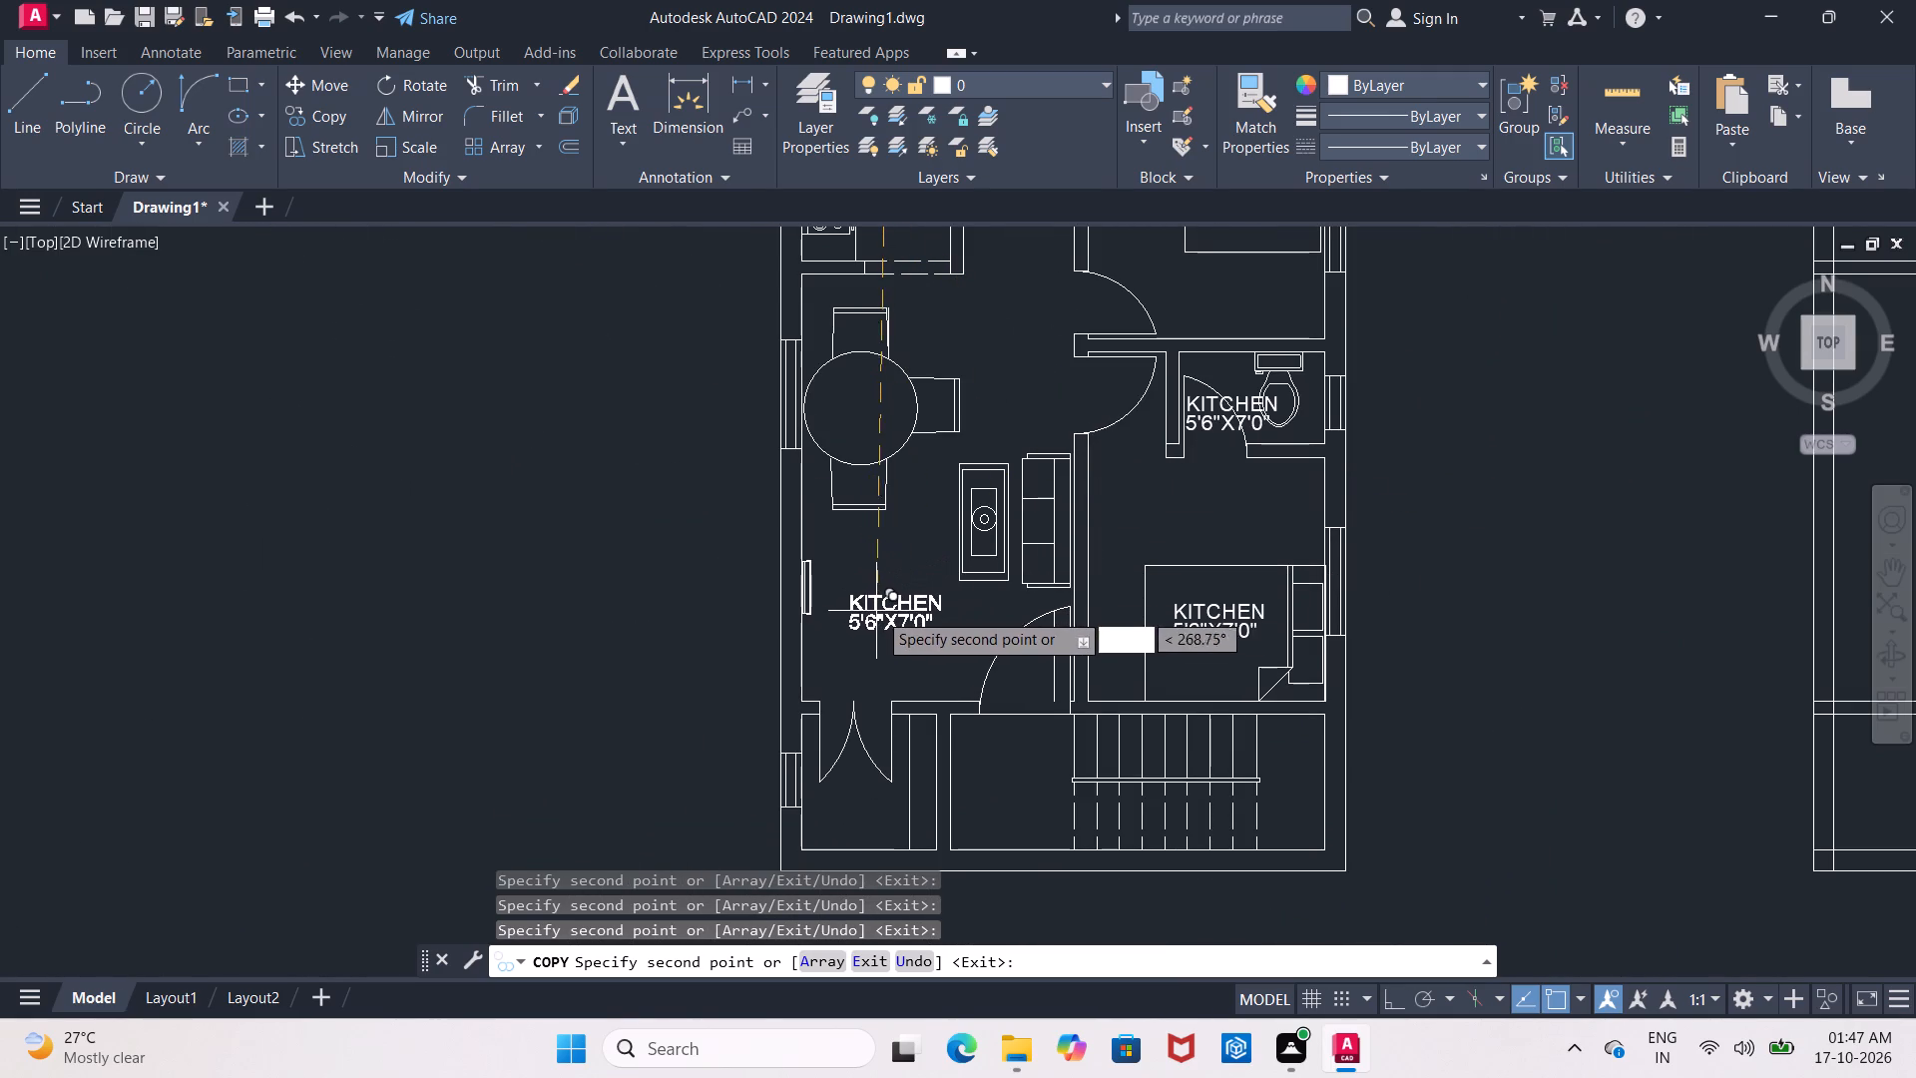
left_click(877, 612)
middle_click_drag(871, 790, 877, 578)
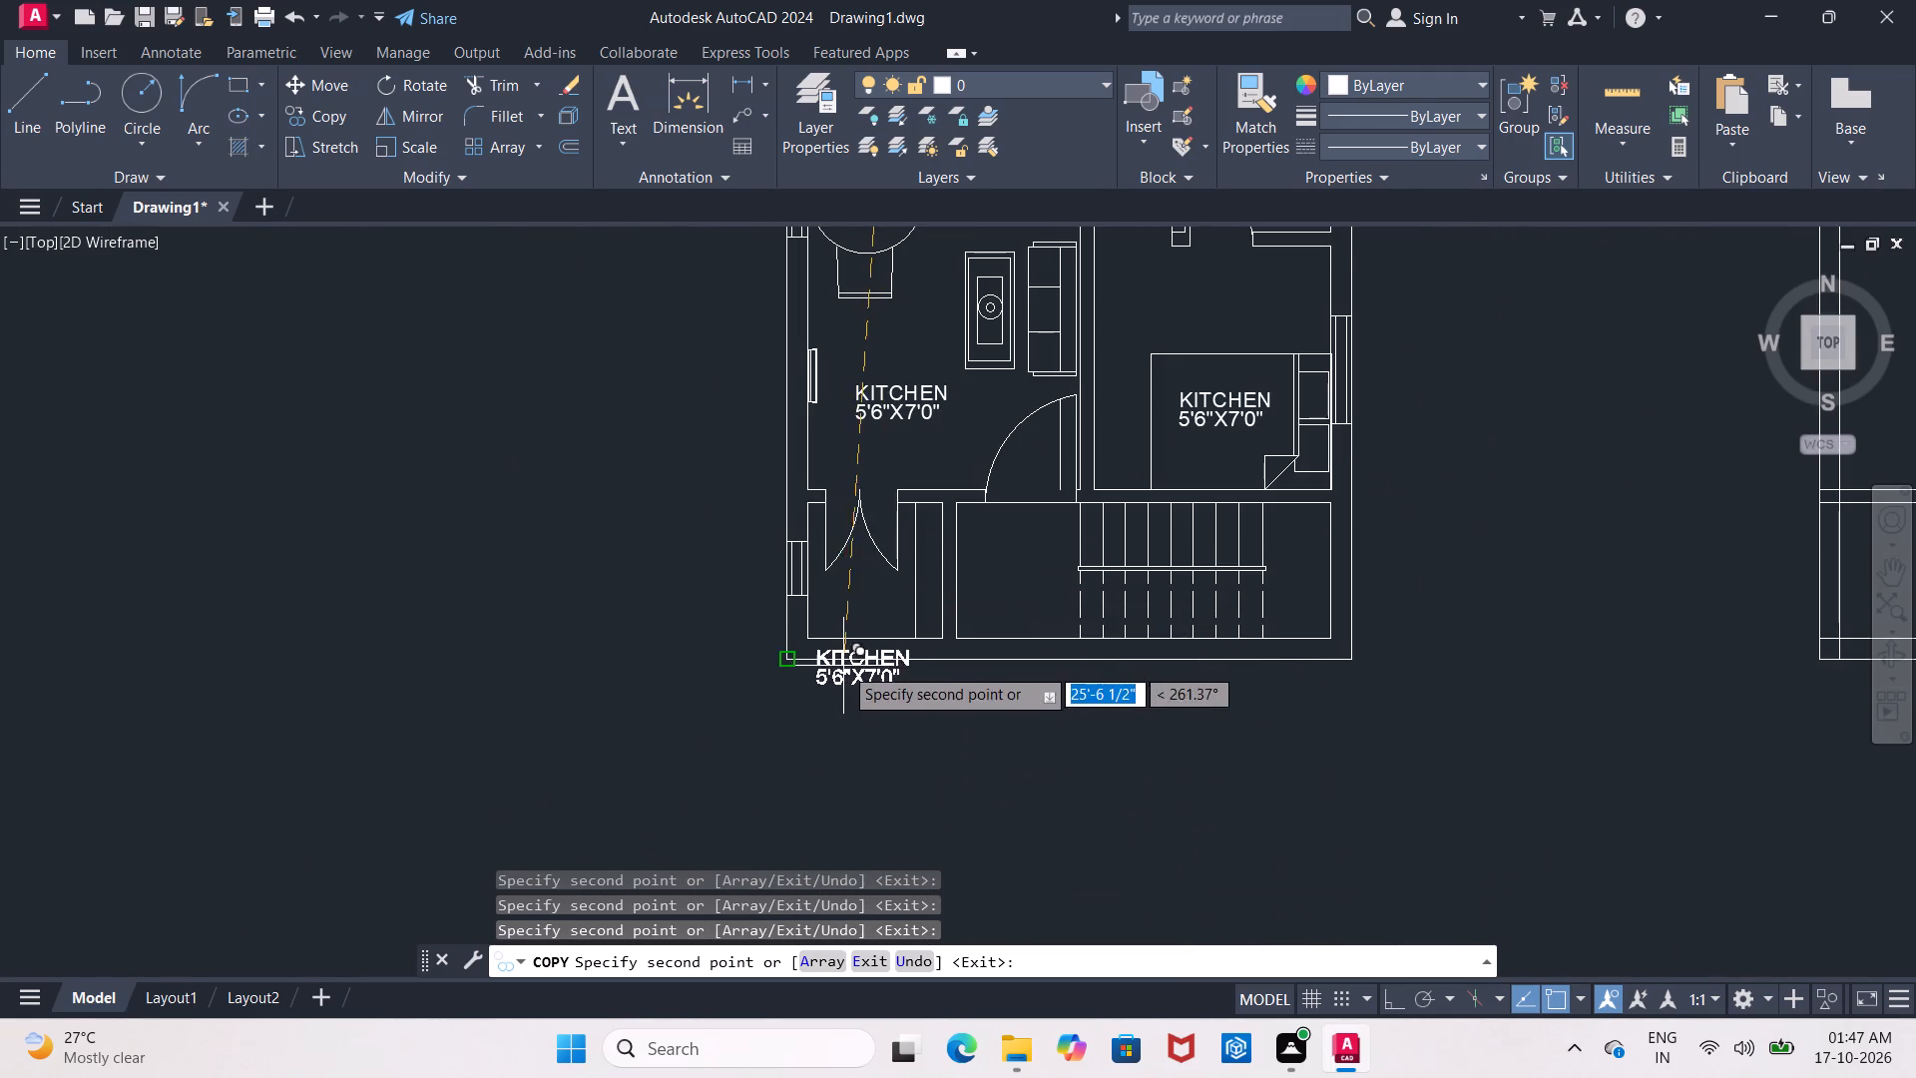
scroll(843, 661, "up", 4)
left_click(817, 414)
scroll(930, 469, "down", 2)
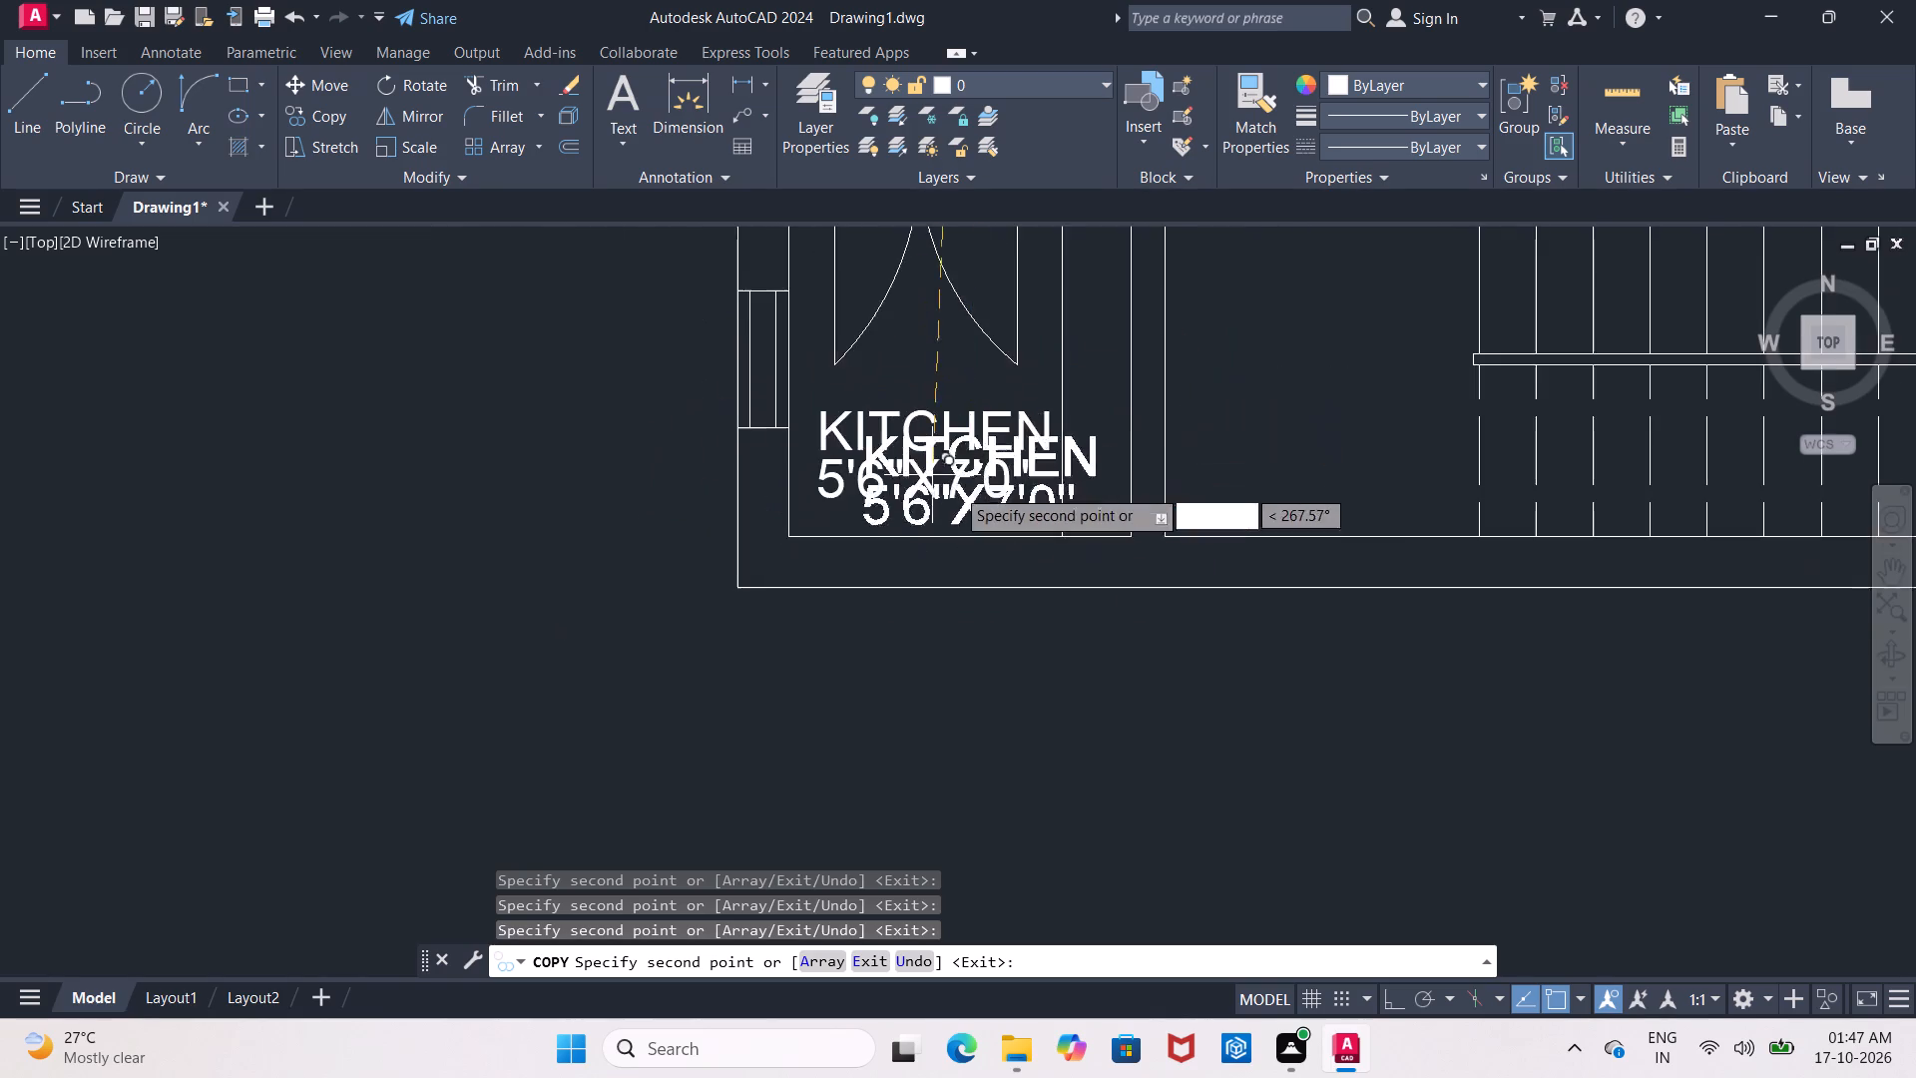
scroll(1032, 497, "down", 1)
middle_click_drag(1028, 498, 344, 620)
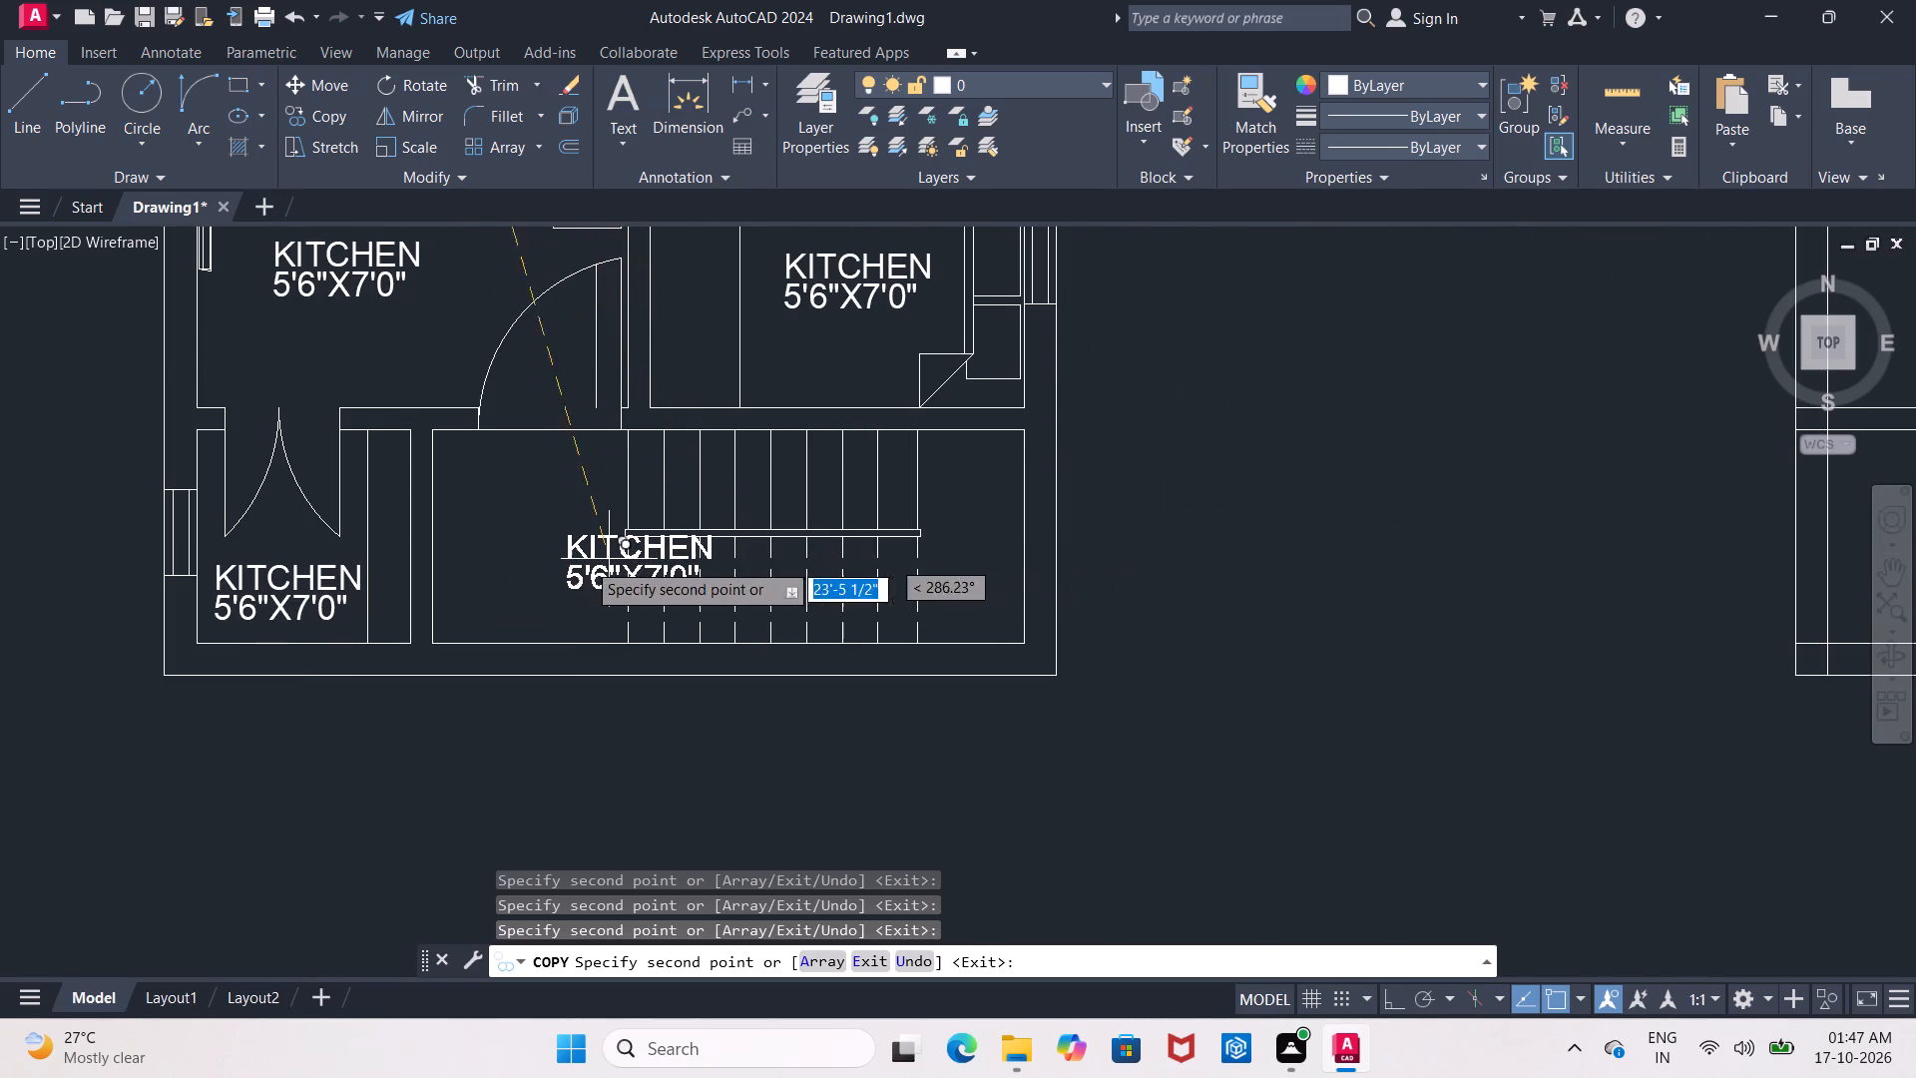
left_click(498, 536)
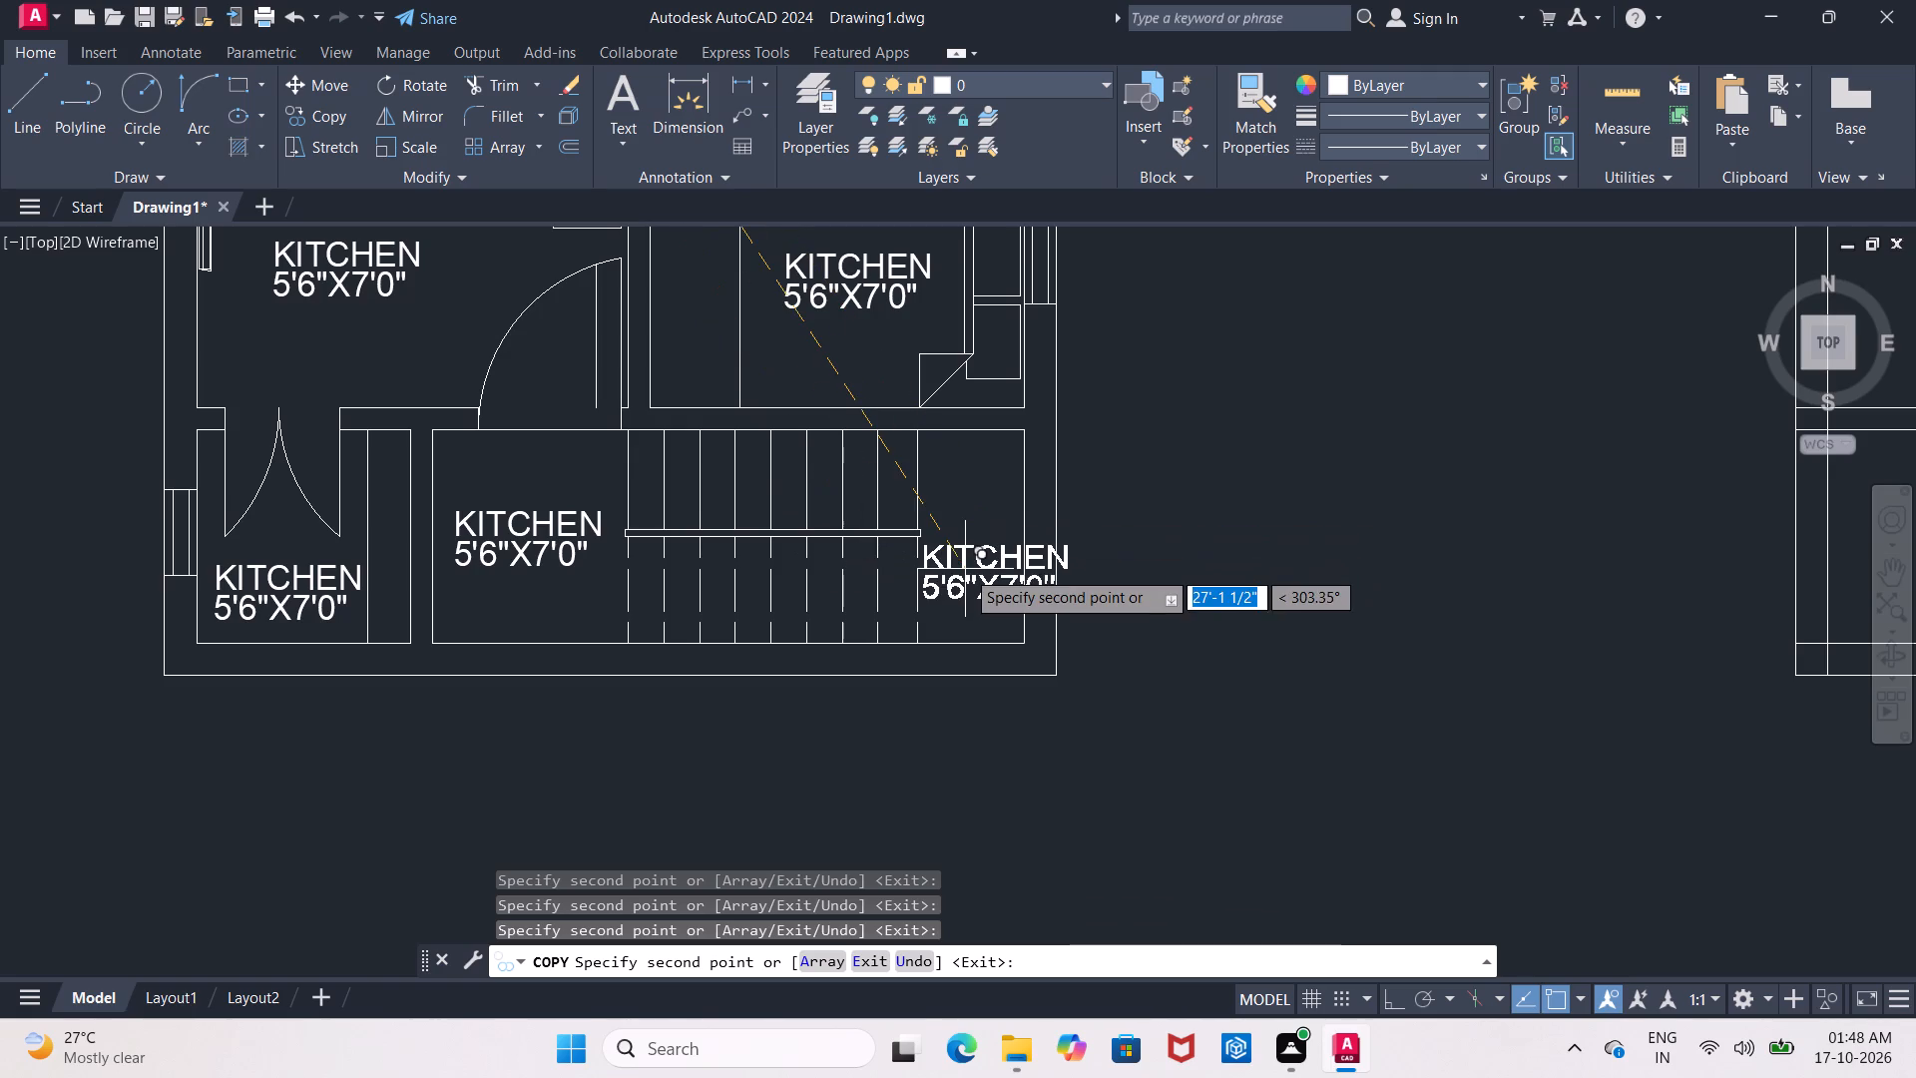
Place one spare copy of the kitchen label outside the plan, east of the south bedroom, and finish copying.
middle_click_drag(955, 562, 1117, 807)
scroll(1117, 807, "down", 1)
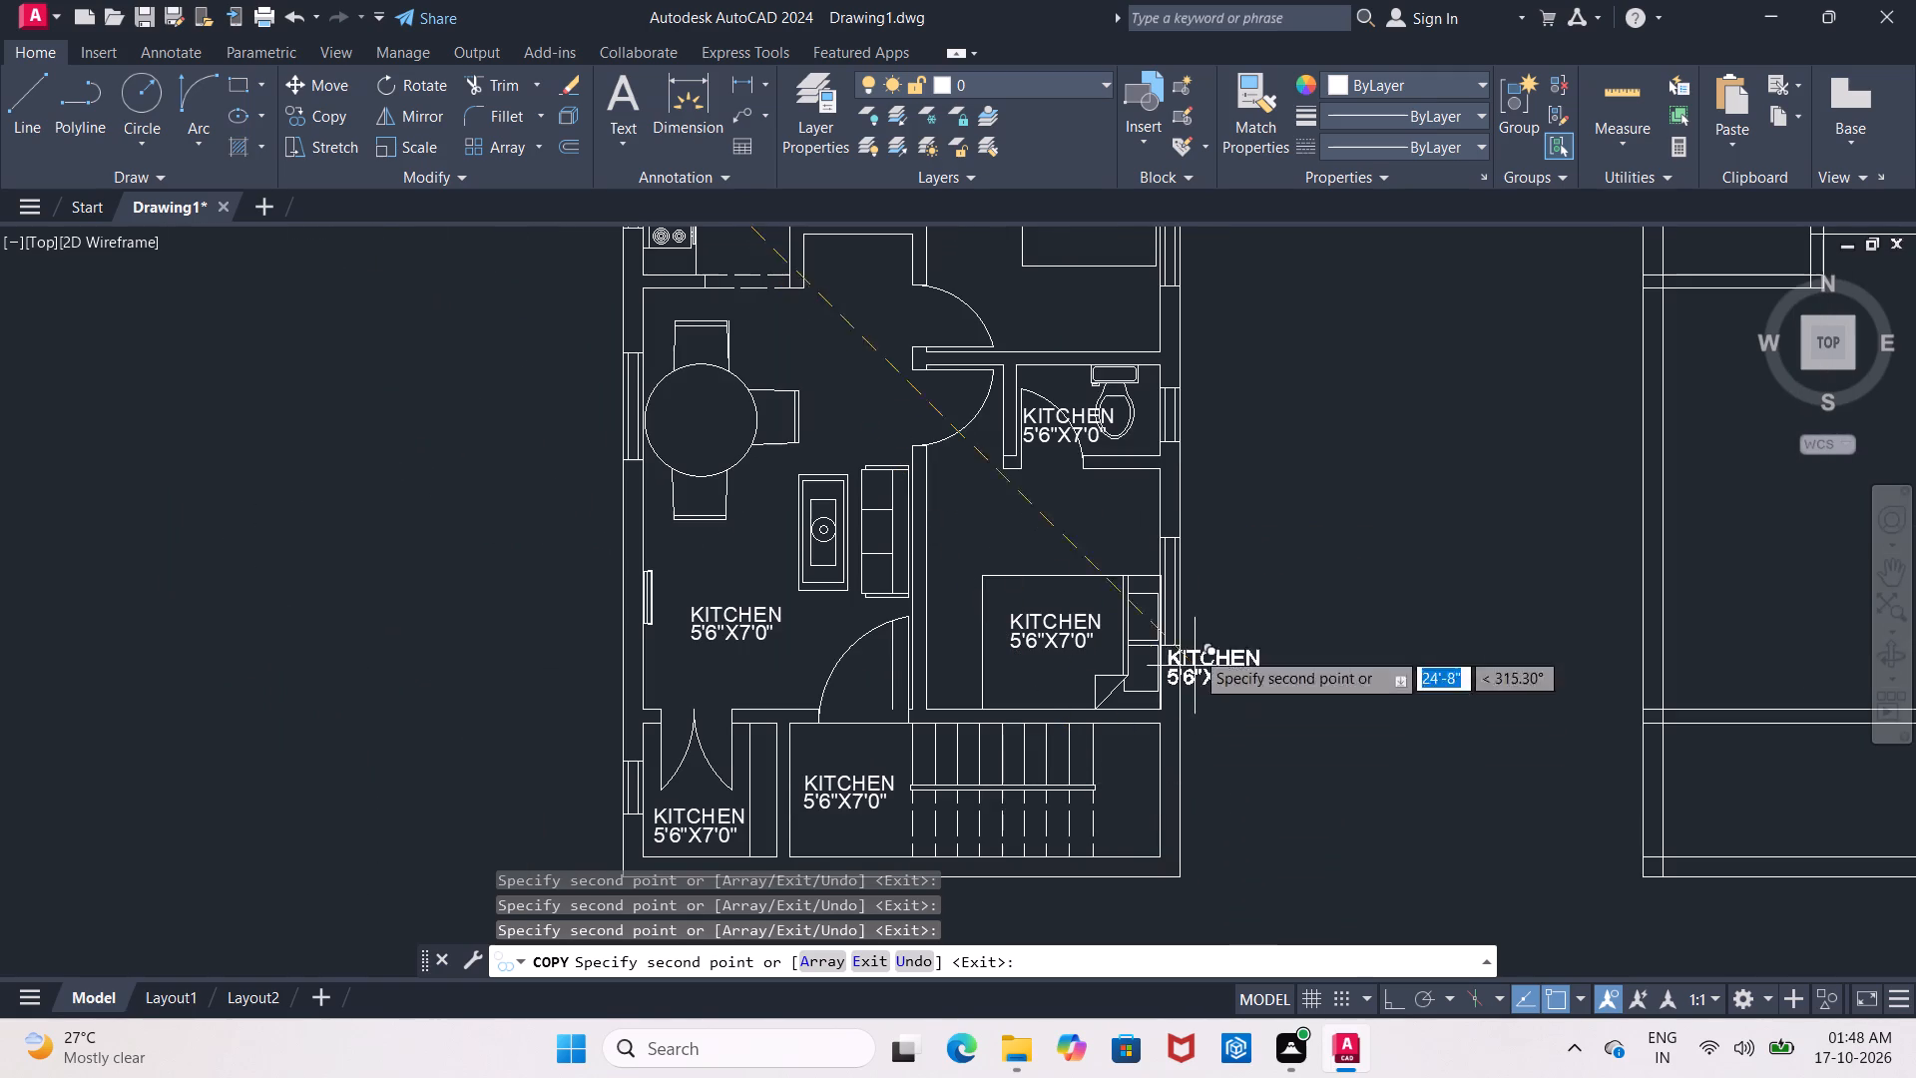
left_click(1256, 597)
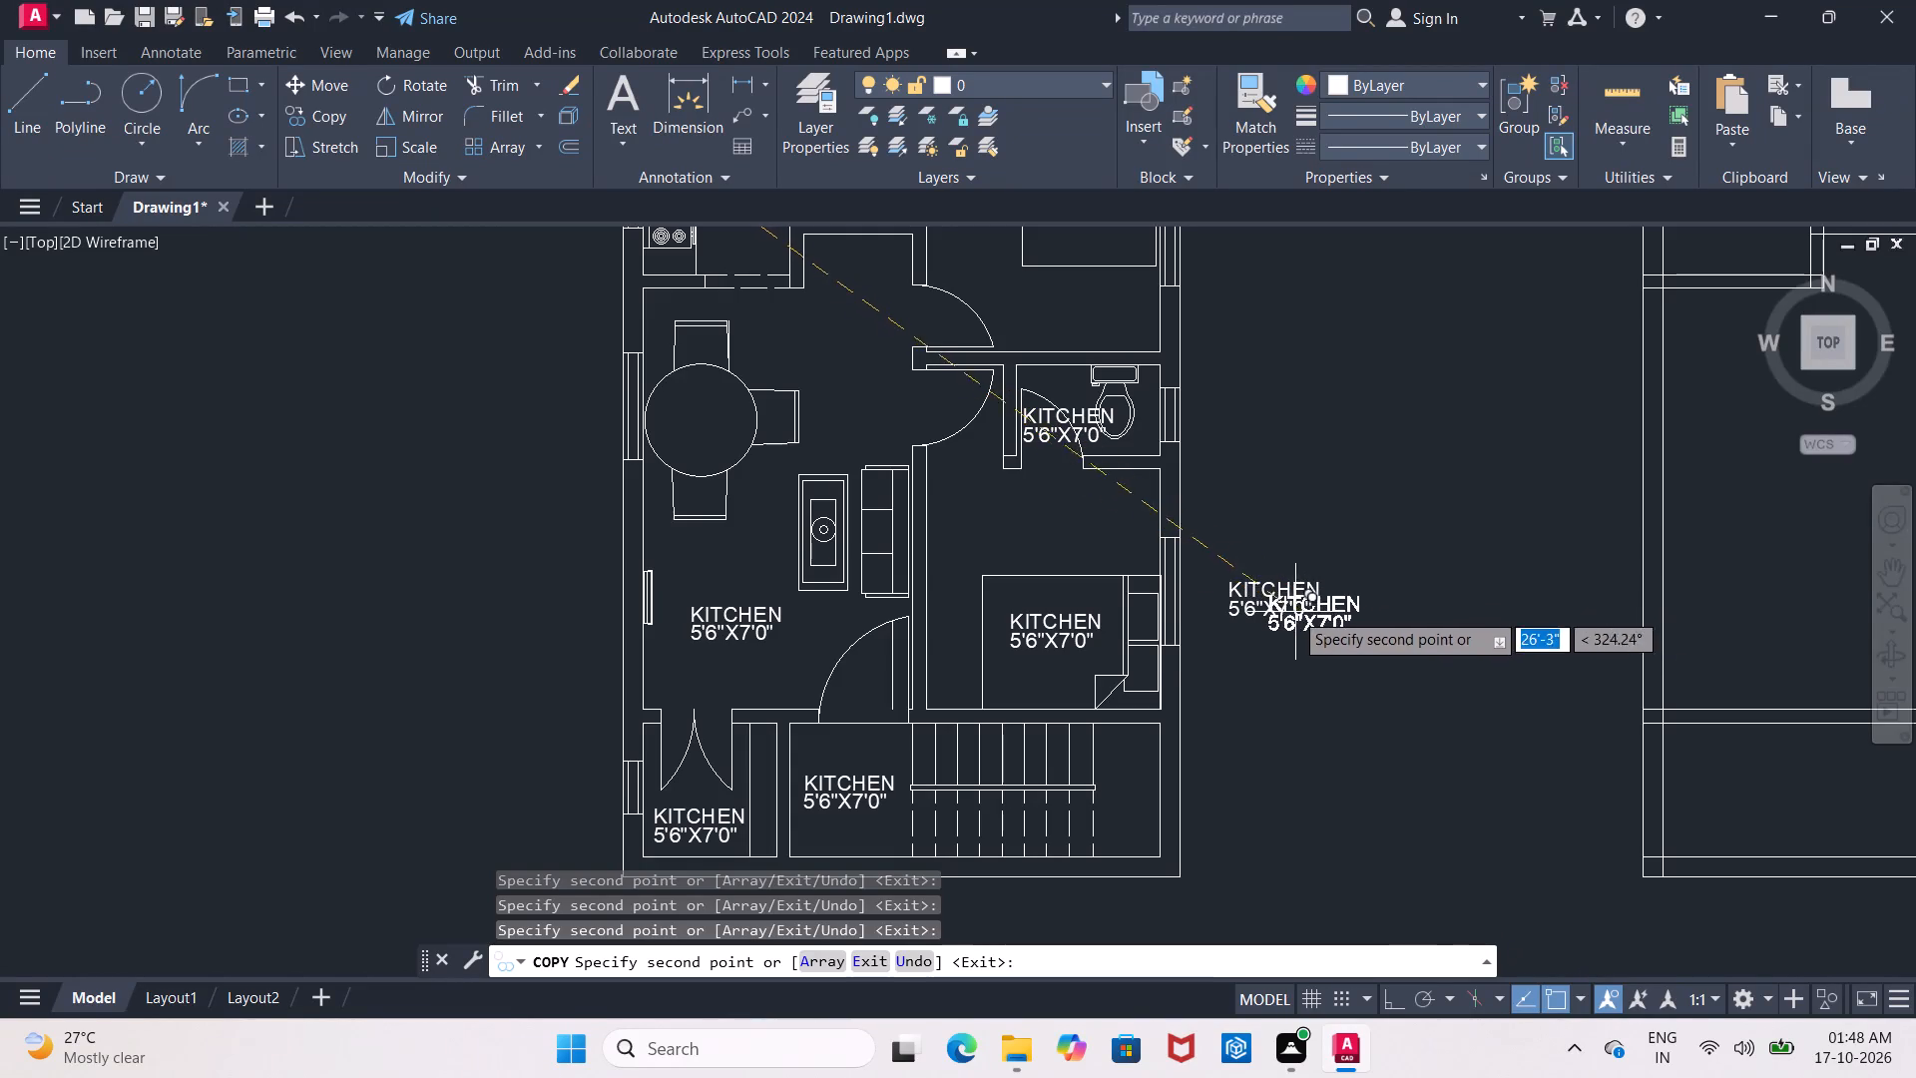
key("Escape")
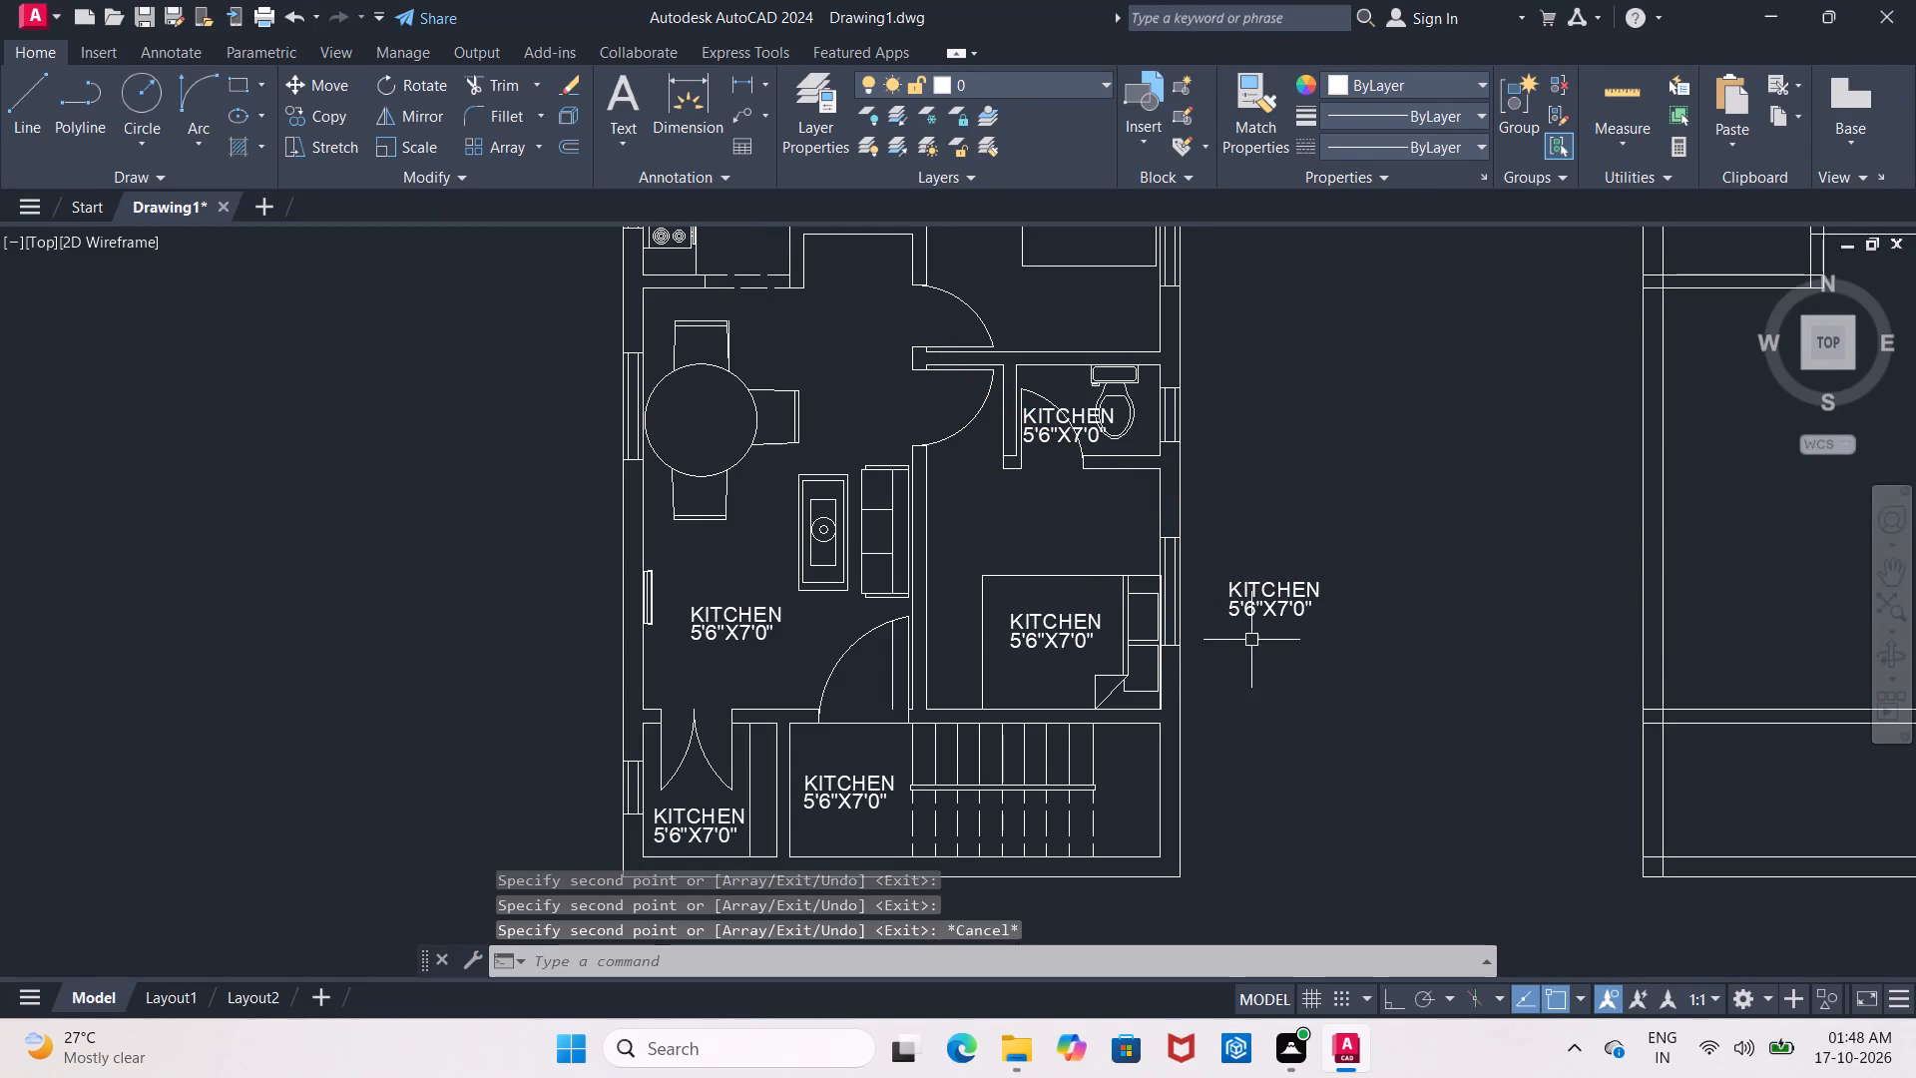
Change the name line of the label copy in the north toilet to TOILET.
left_click(1204, 561)
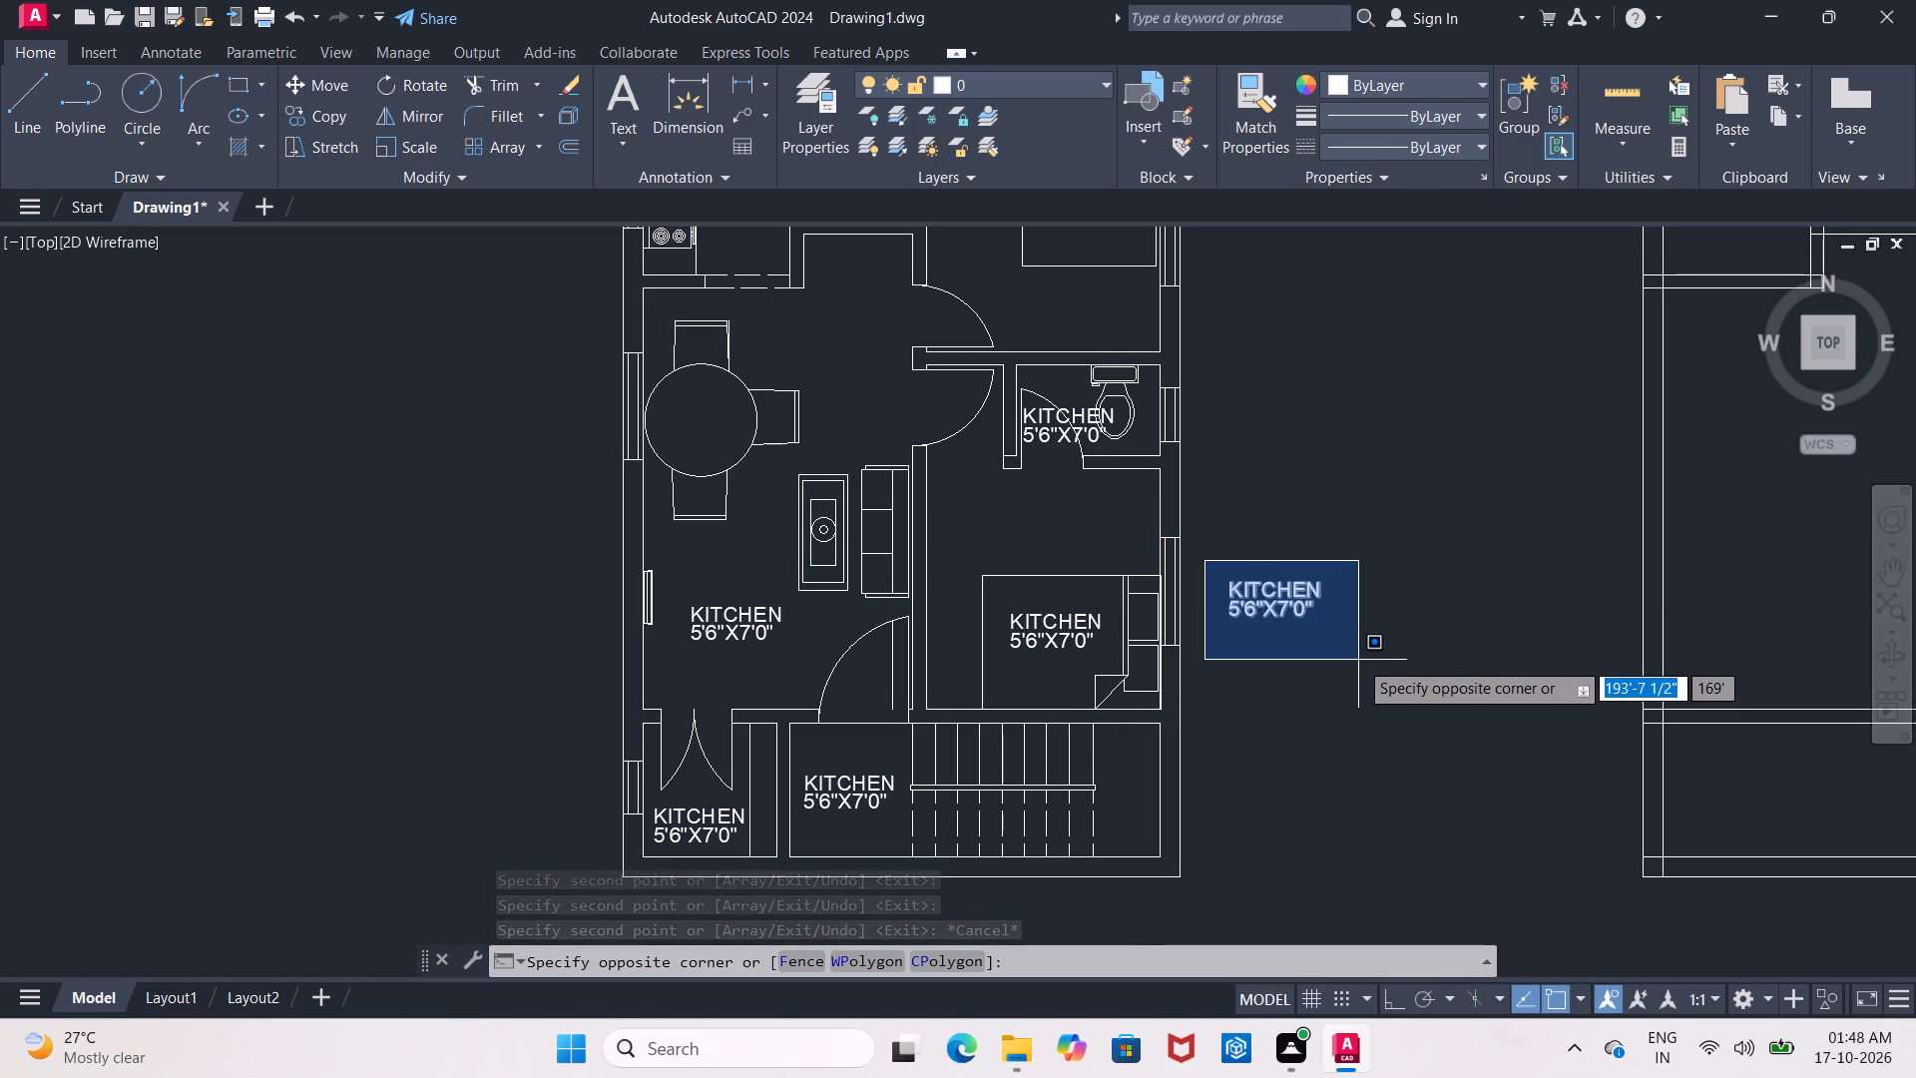
key("Escape")
scroll(1047, 542, "down", 2)
middle_click_drag(1047, 564, 1044, 627)
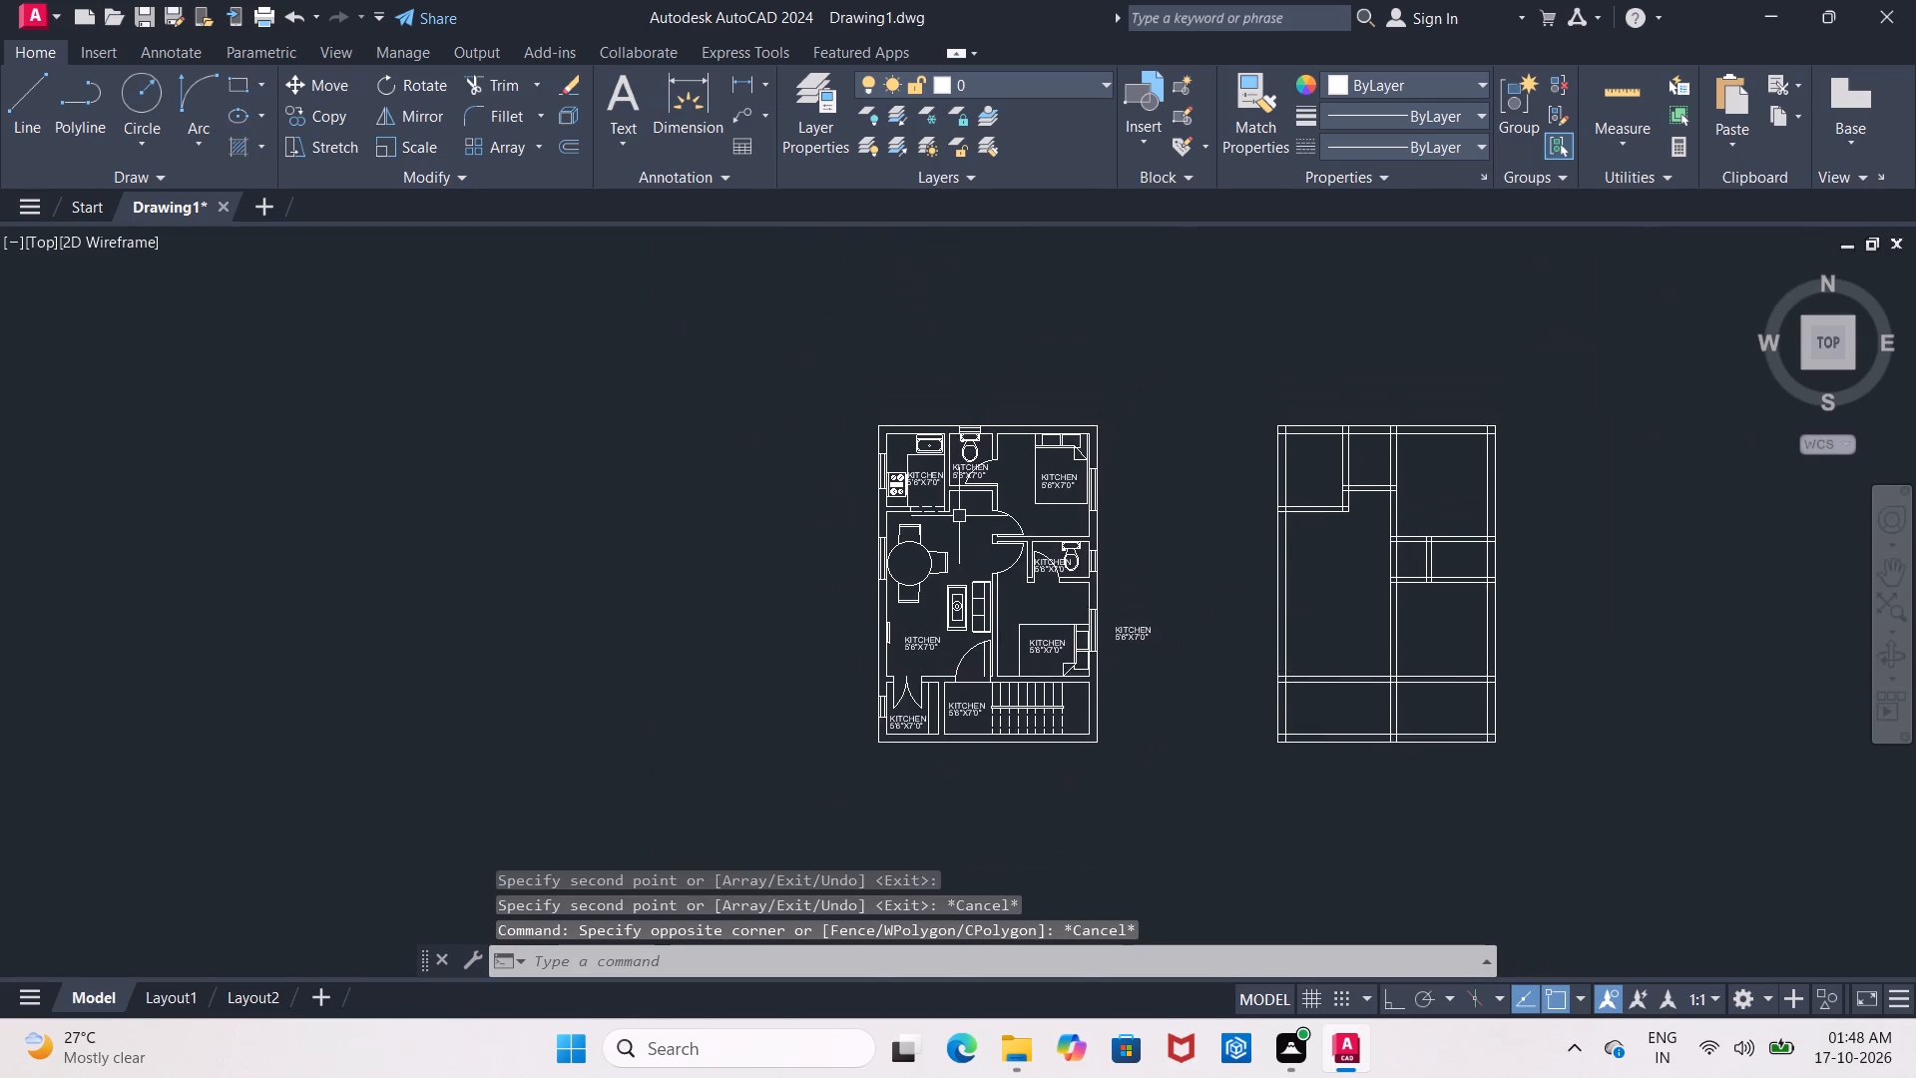
scroll(958, 505, "up", 3)
middle_click_drag(970, 446, 953, 595)
scroll(958, 548, "up", 1)
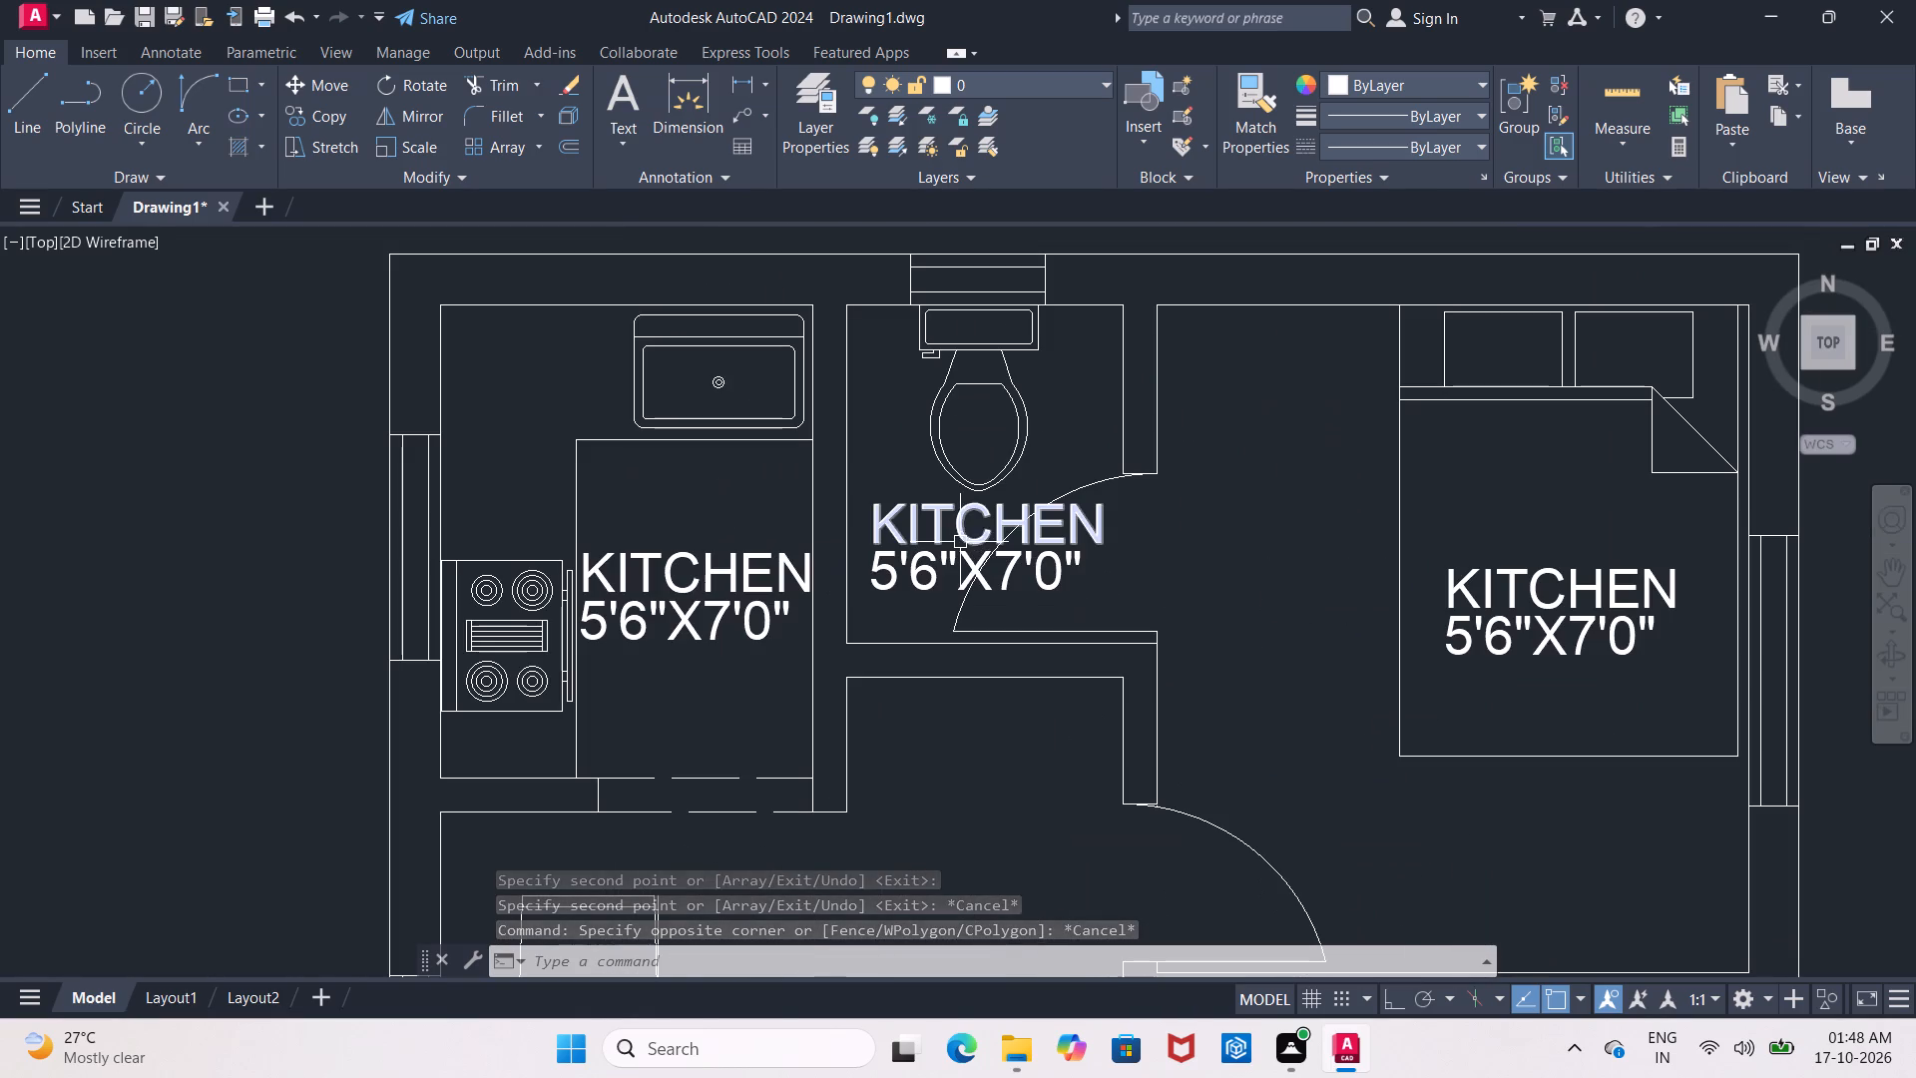
left_click(970, 519)
right_click(970, 519)
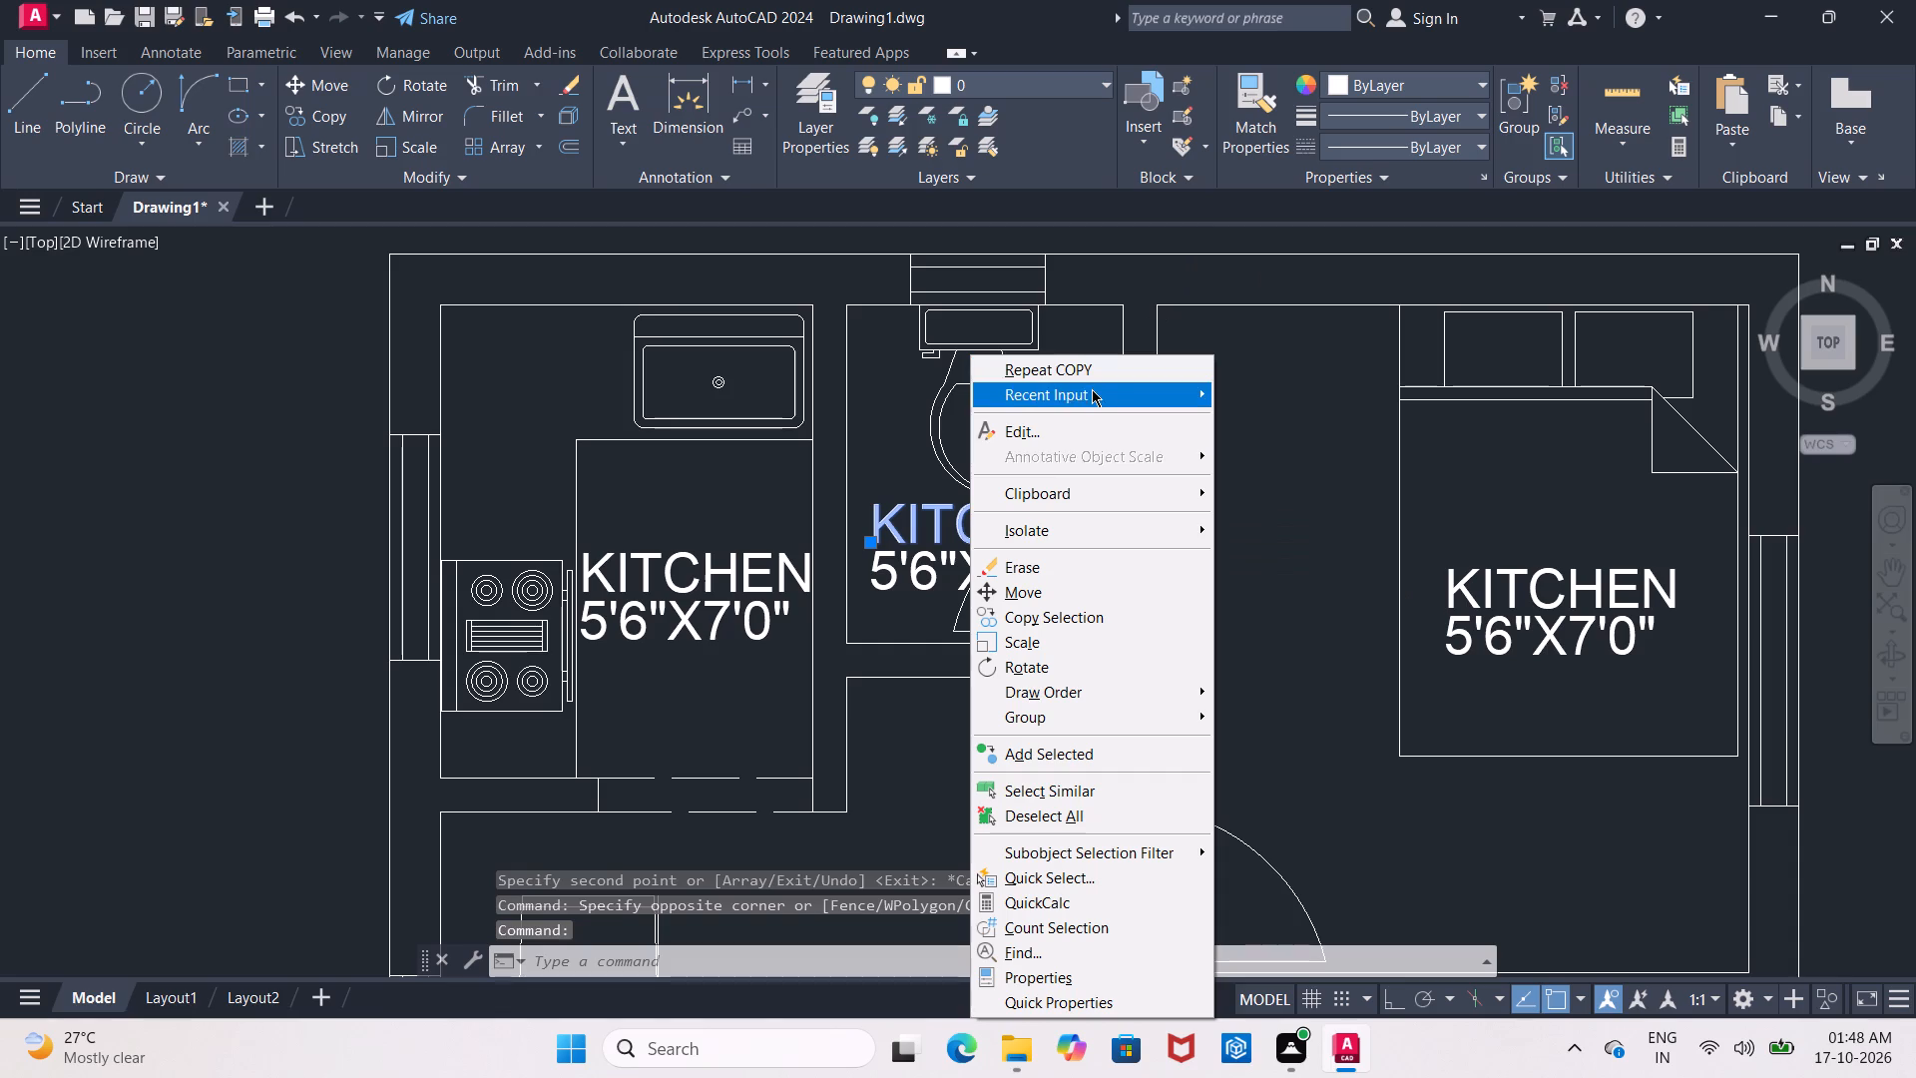
left_click(1084, 427)
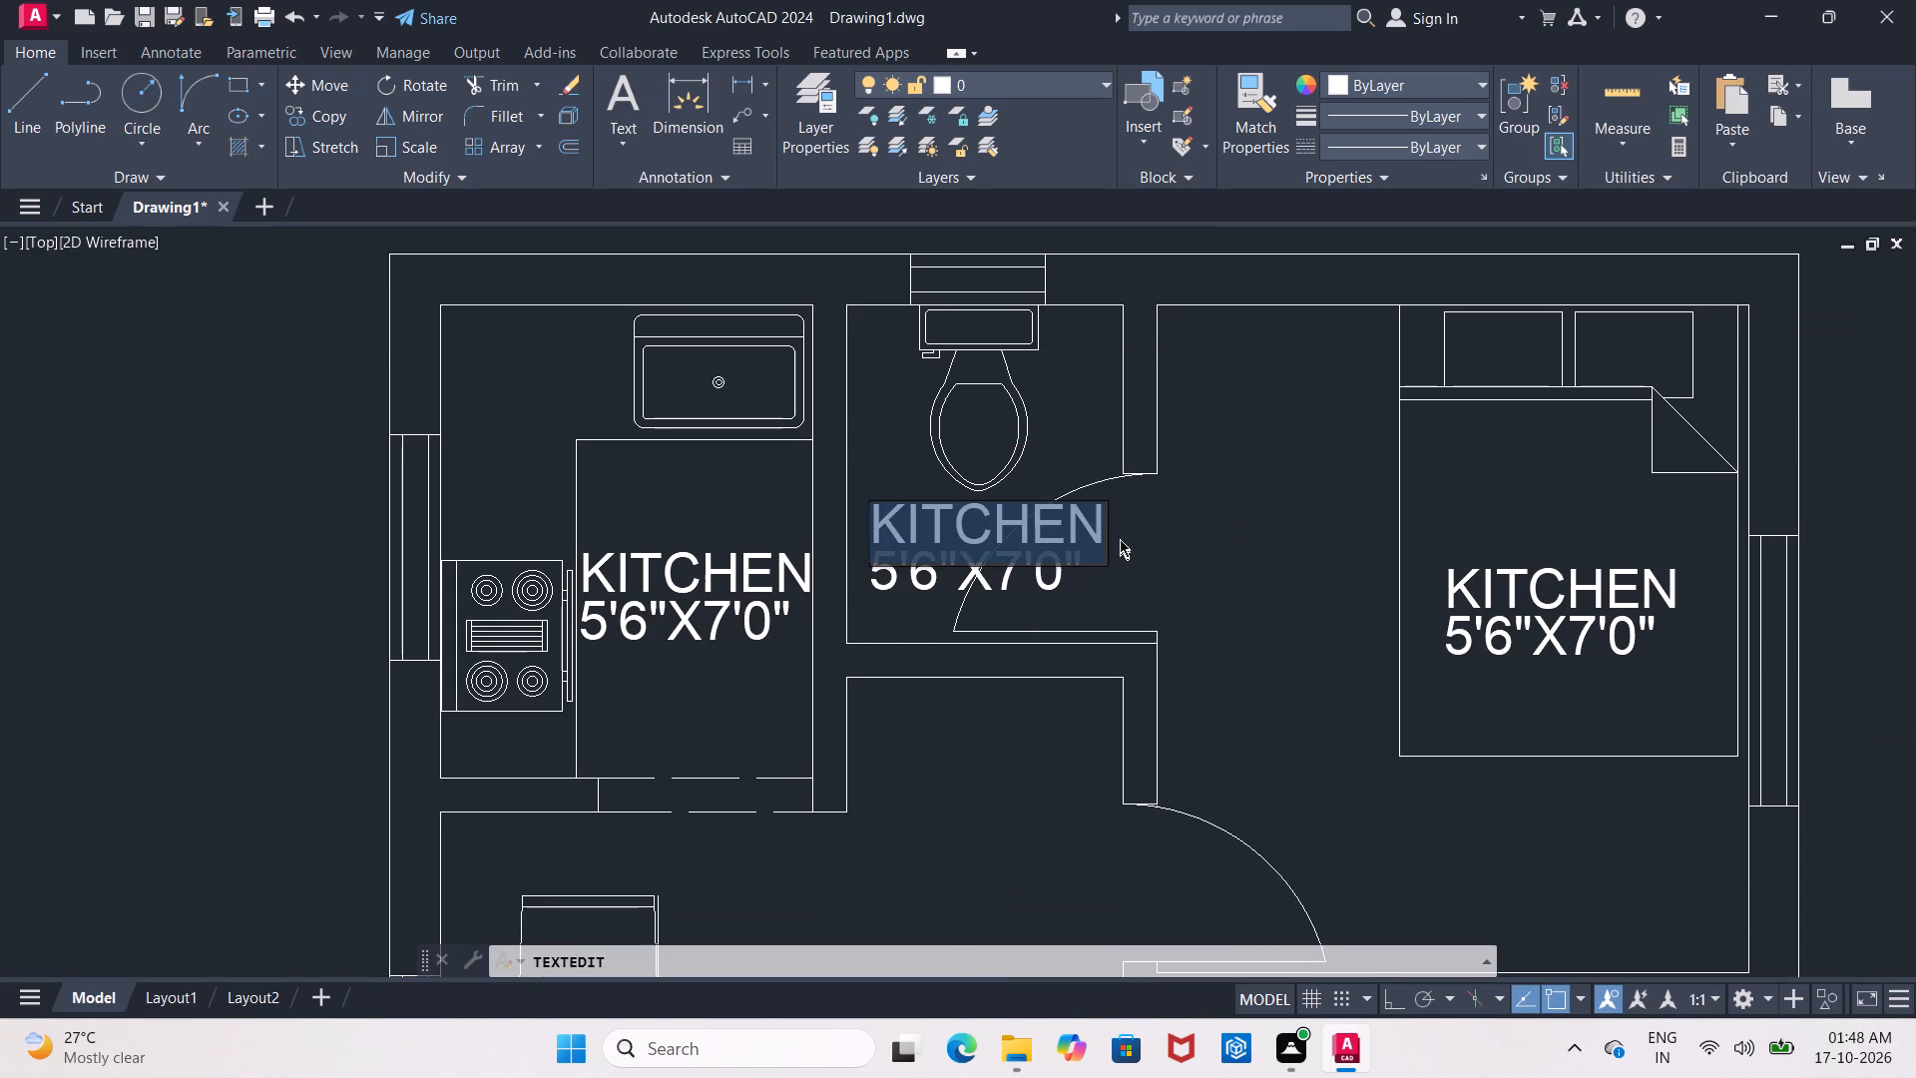
left_click(1107, 530)
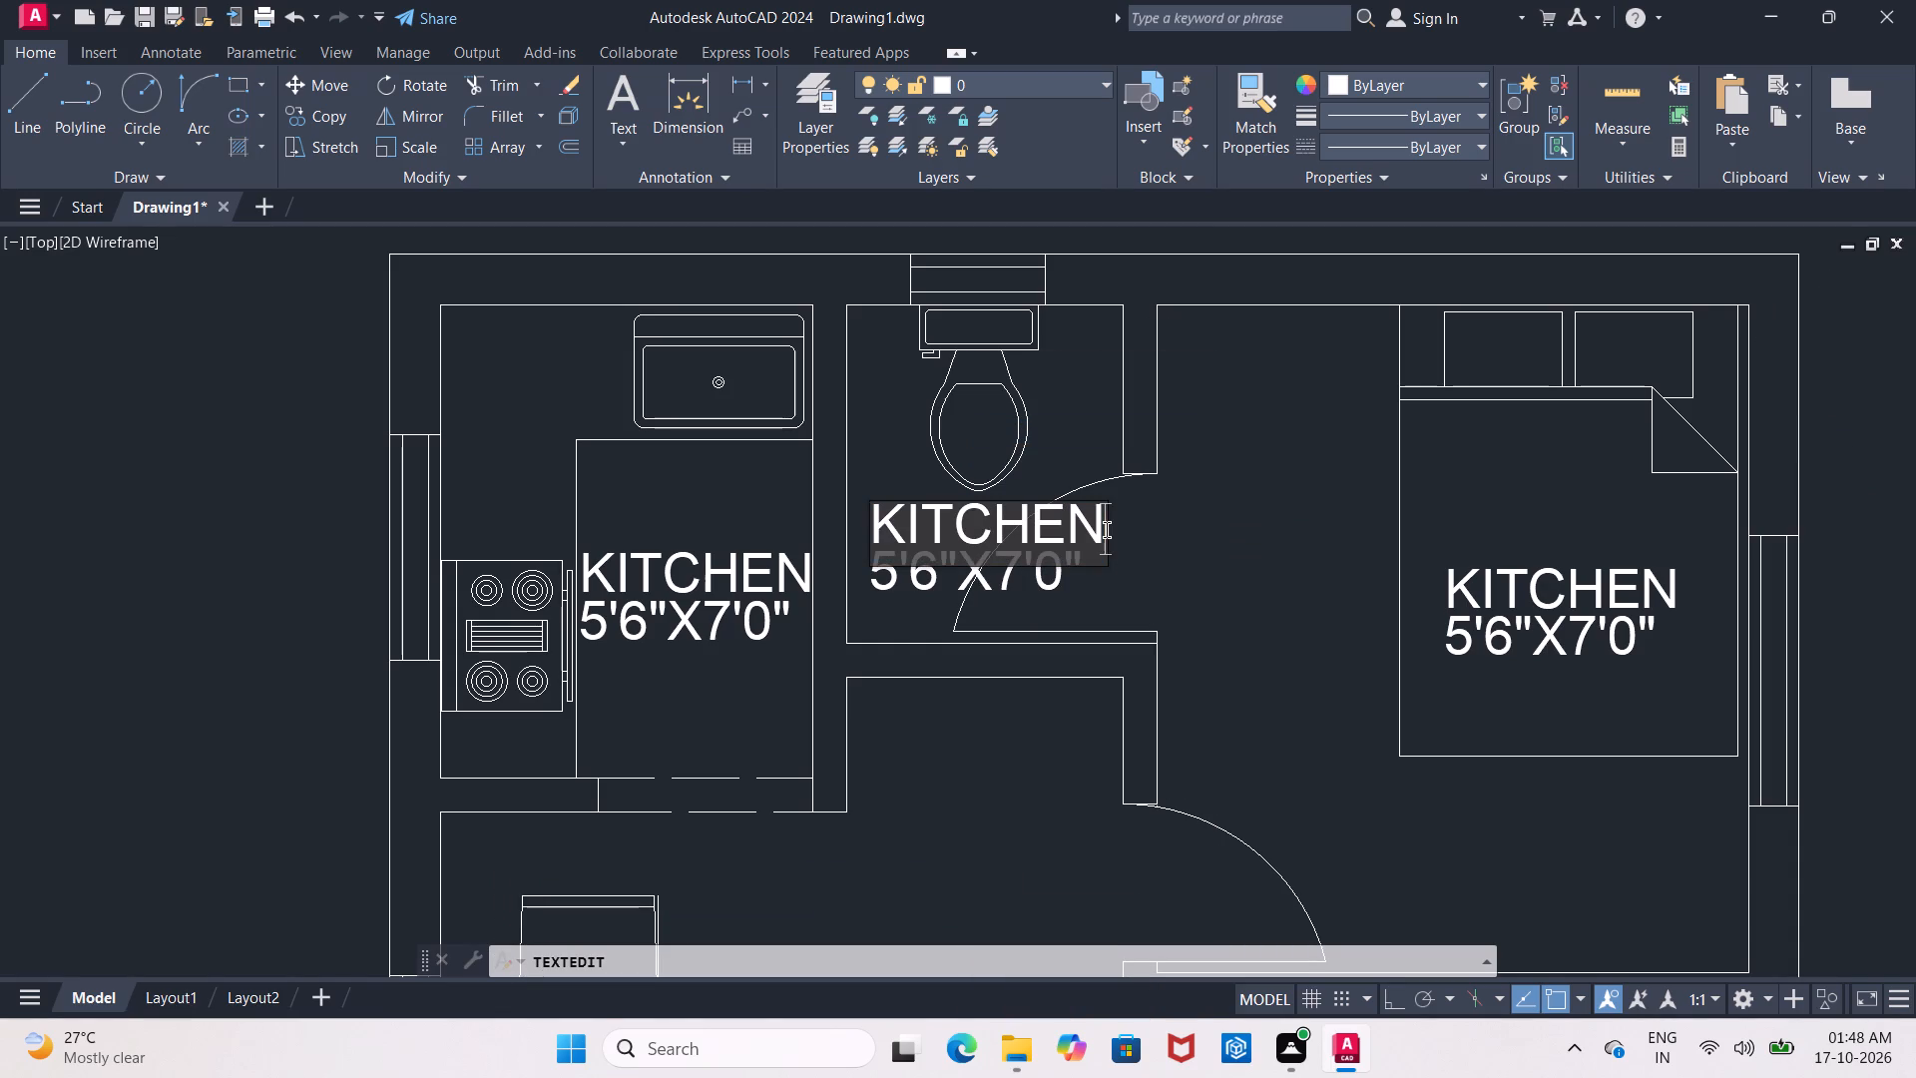
key("BackSpace")
key("BackSpace")
key("BackSpace")
key("BackSpace")
key("BackSpace")
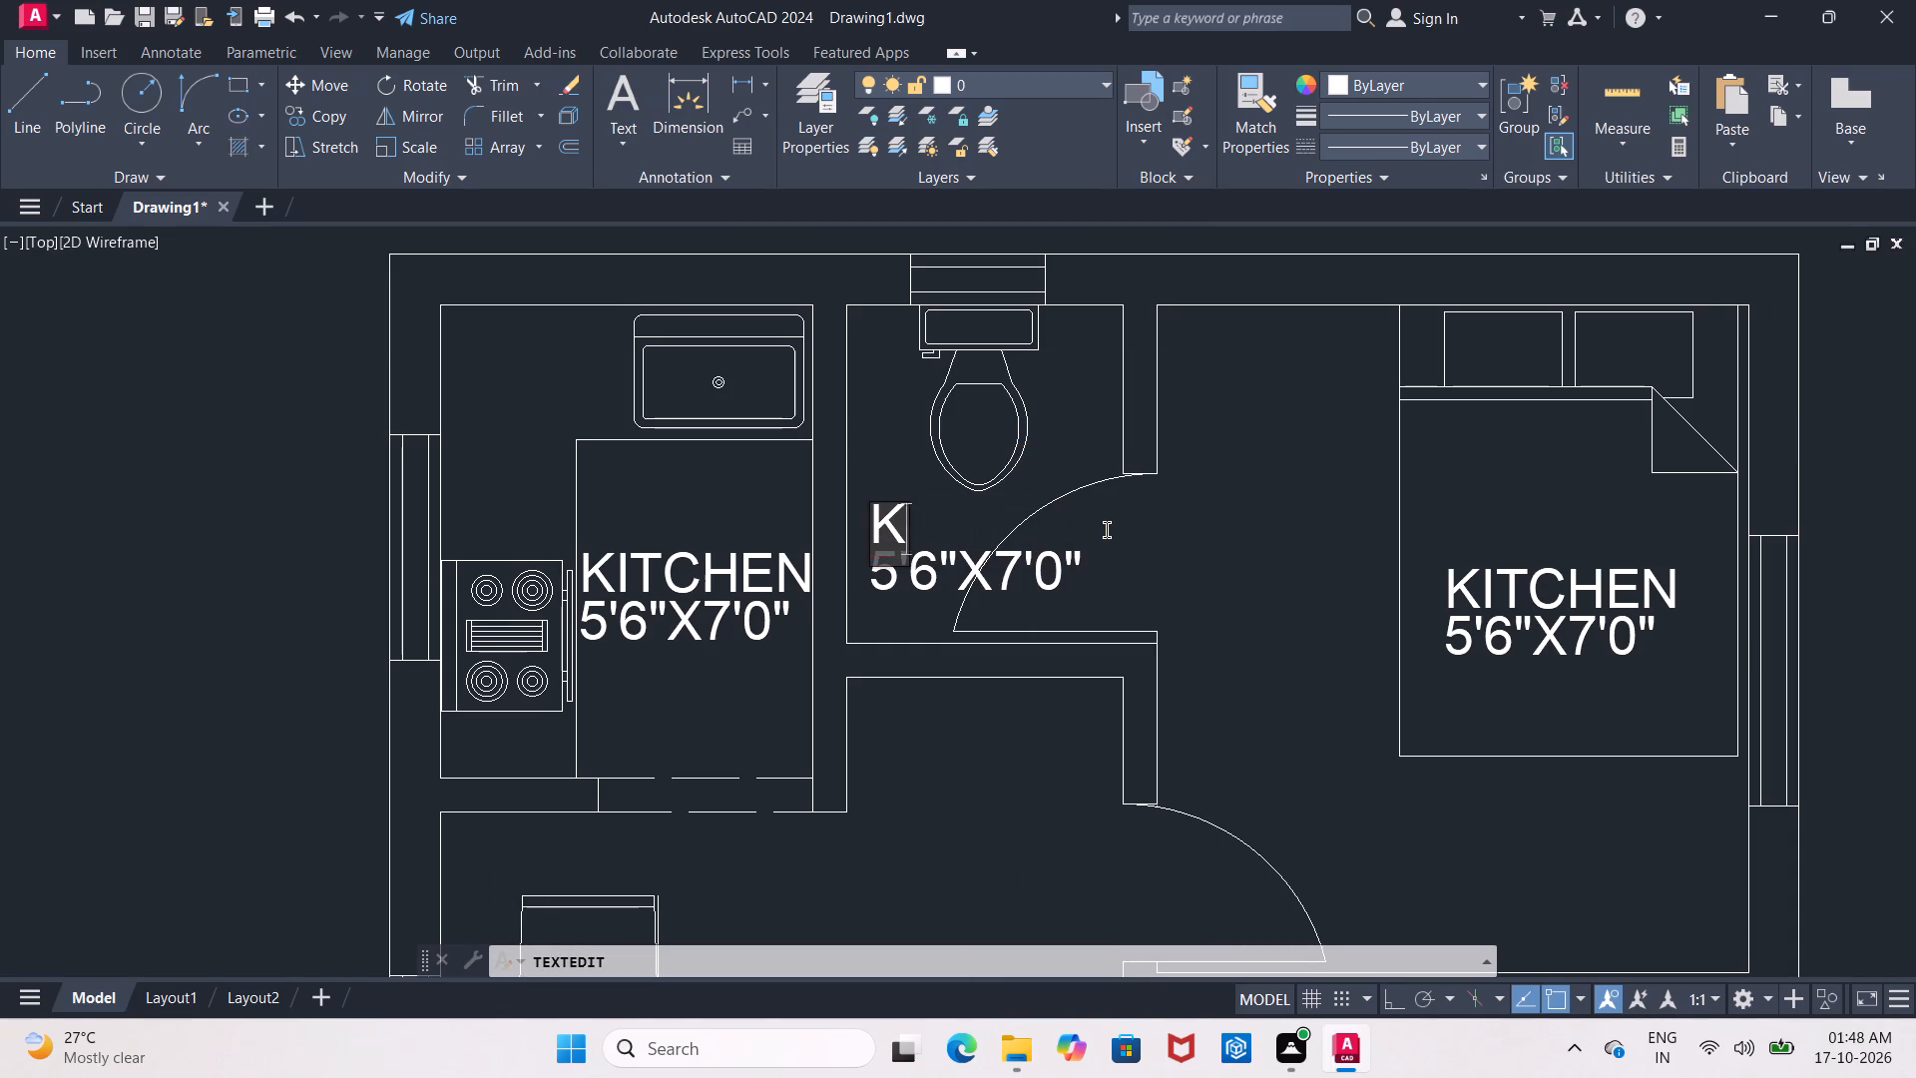
key("BackSpace")
key("BackSpace")
type("TOILE")
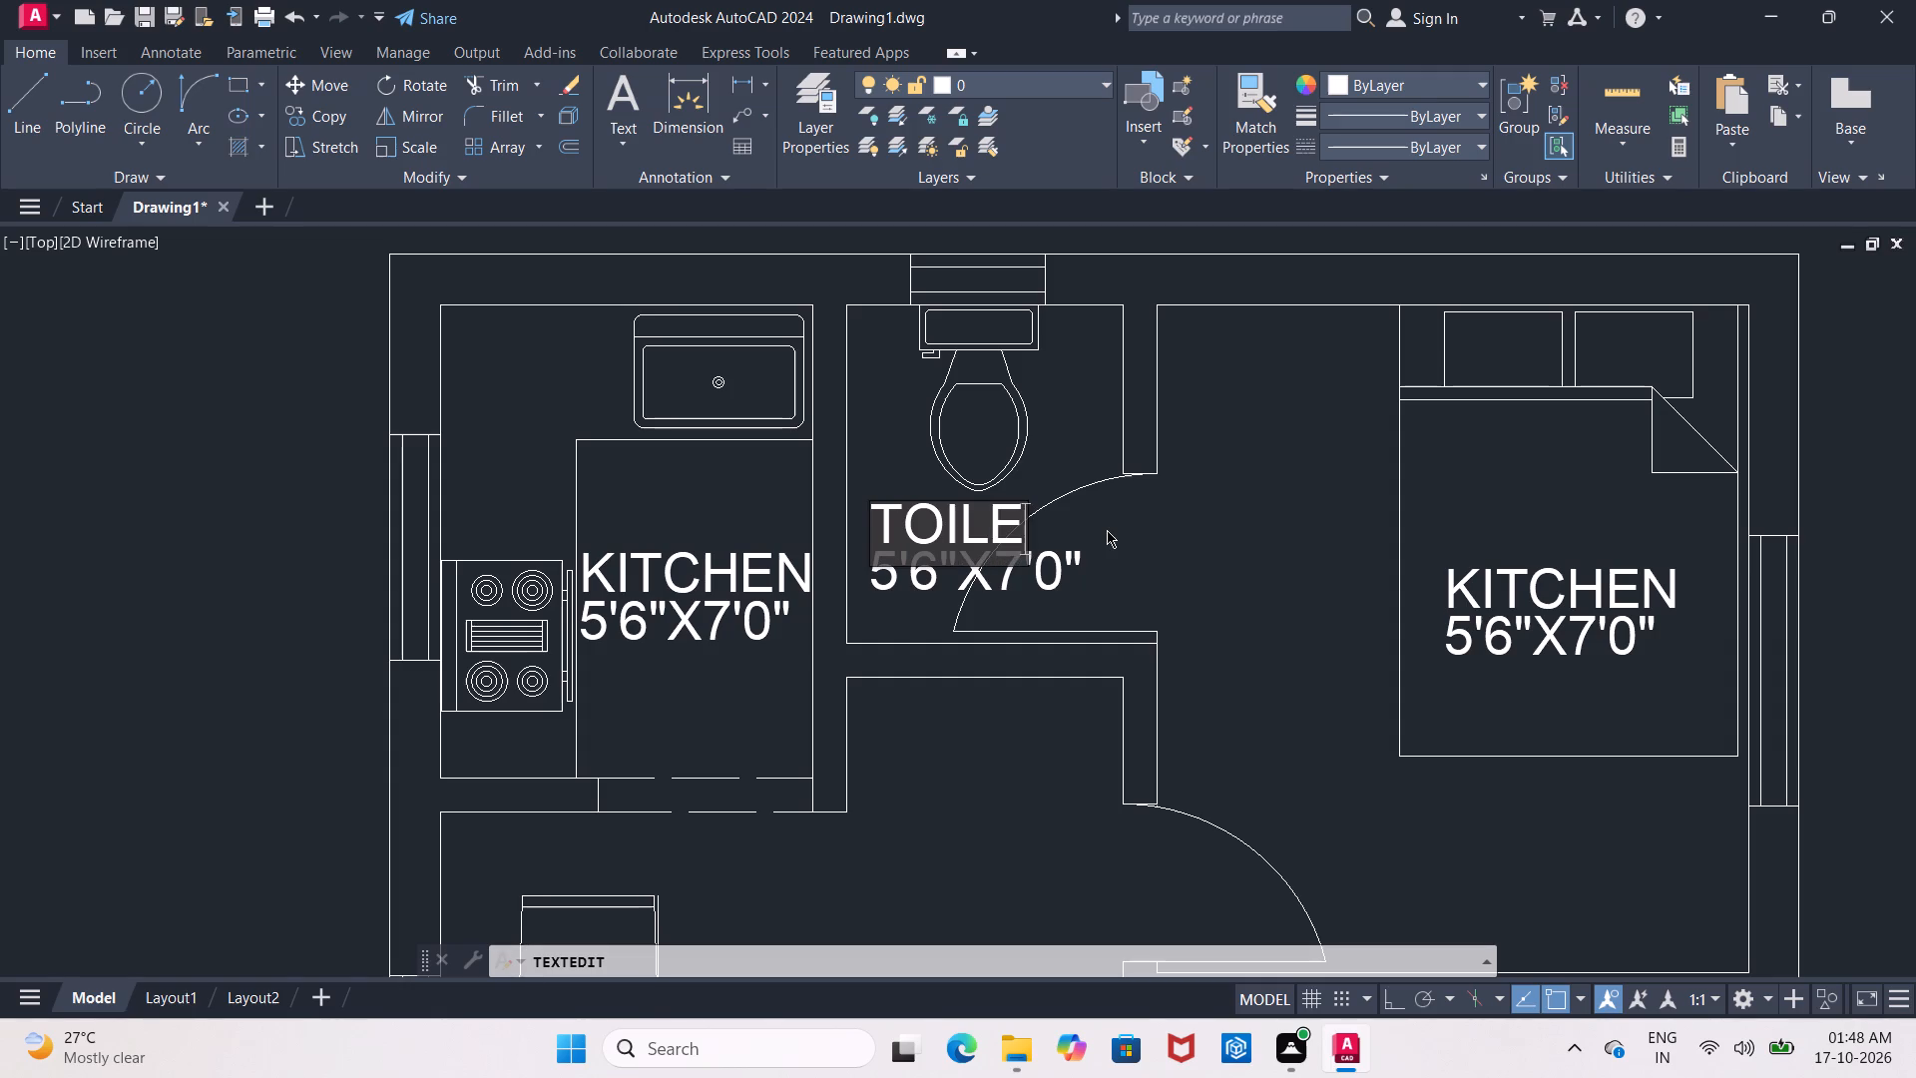
key("t")
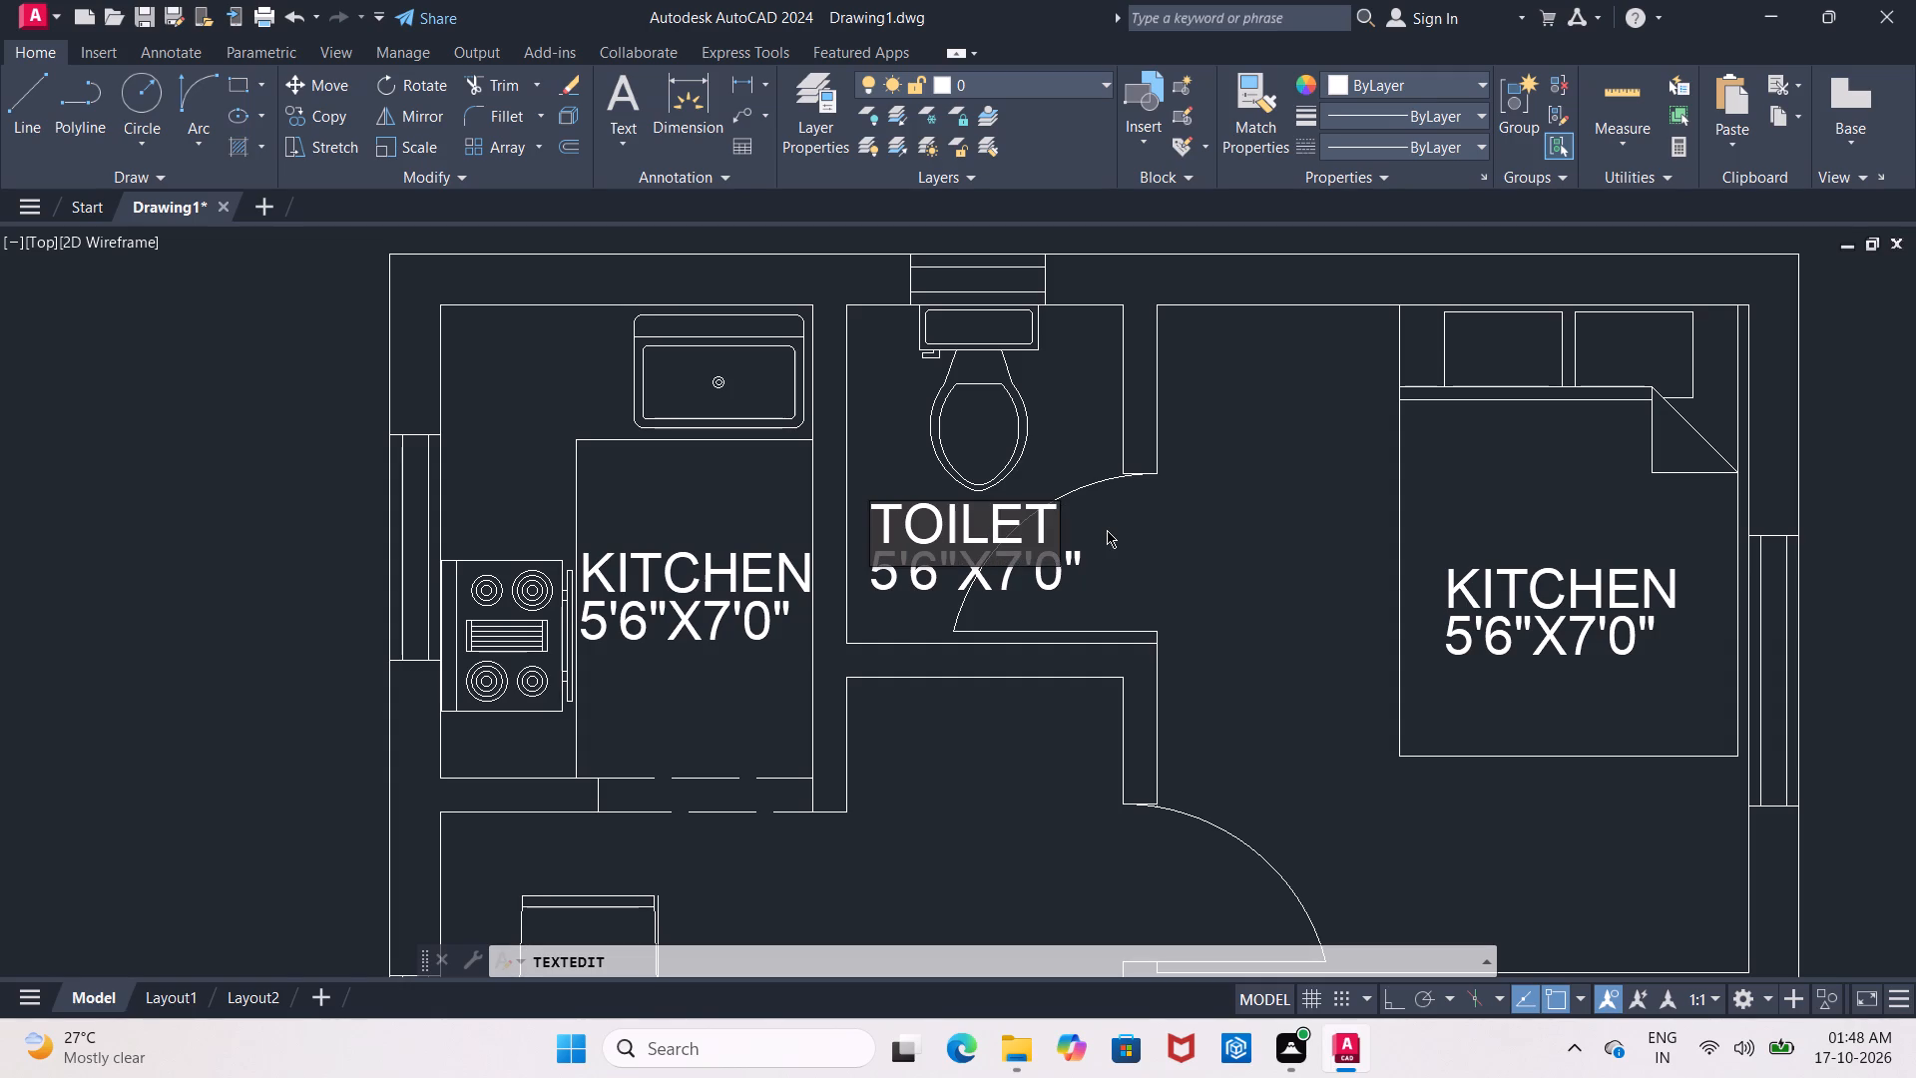
left_click(1132, 608)
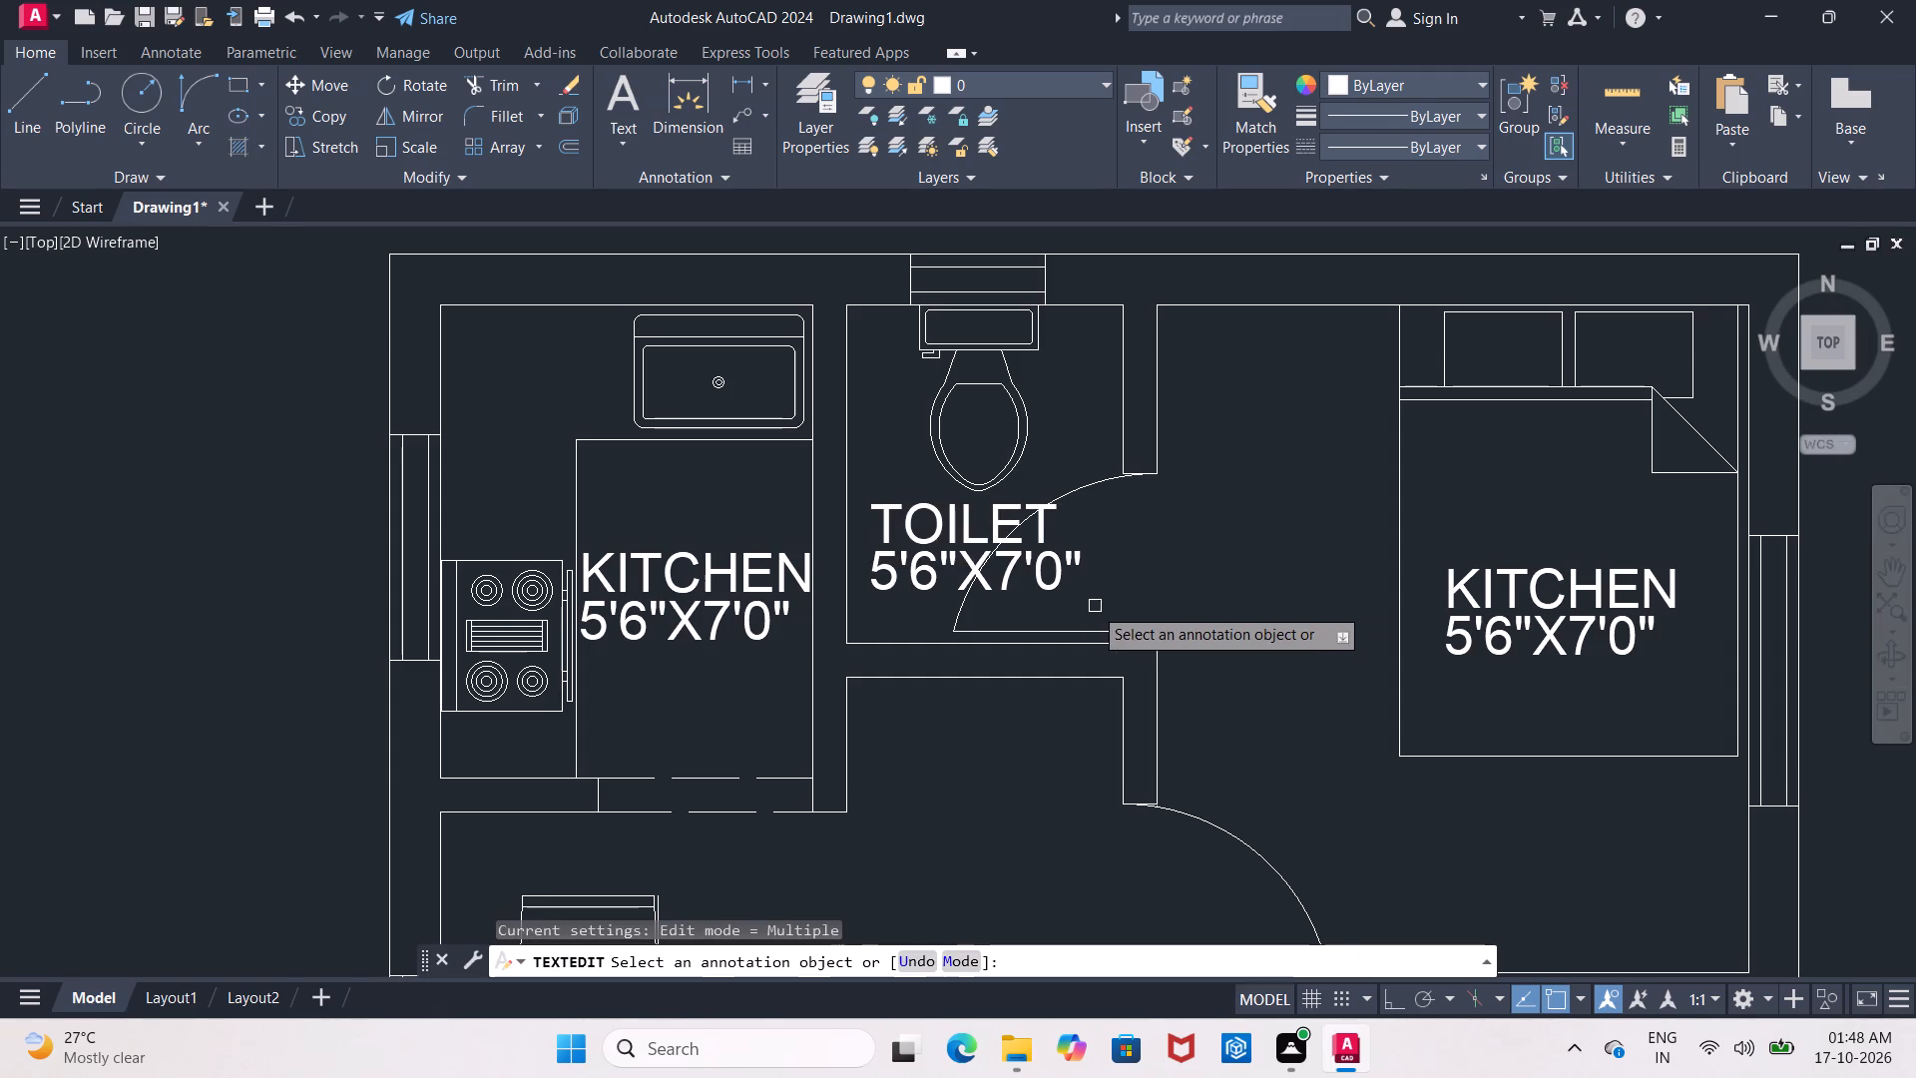
Set the dimension line under the north TOILET label to 3'6"X5'0".
left_click(1045, 577)
double_click(1045, 577)
left_click(1065, 580)
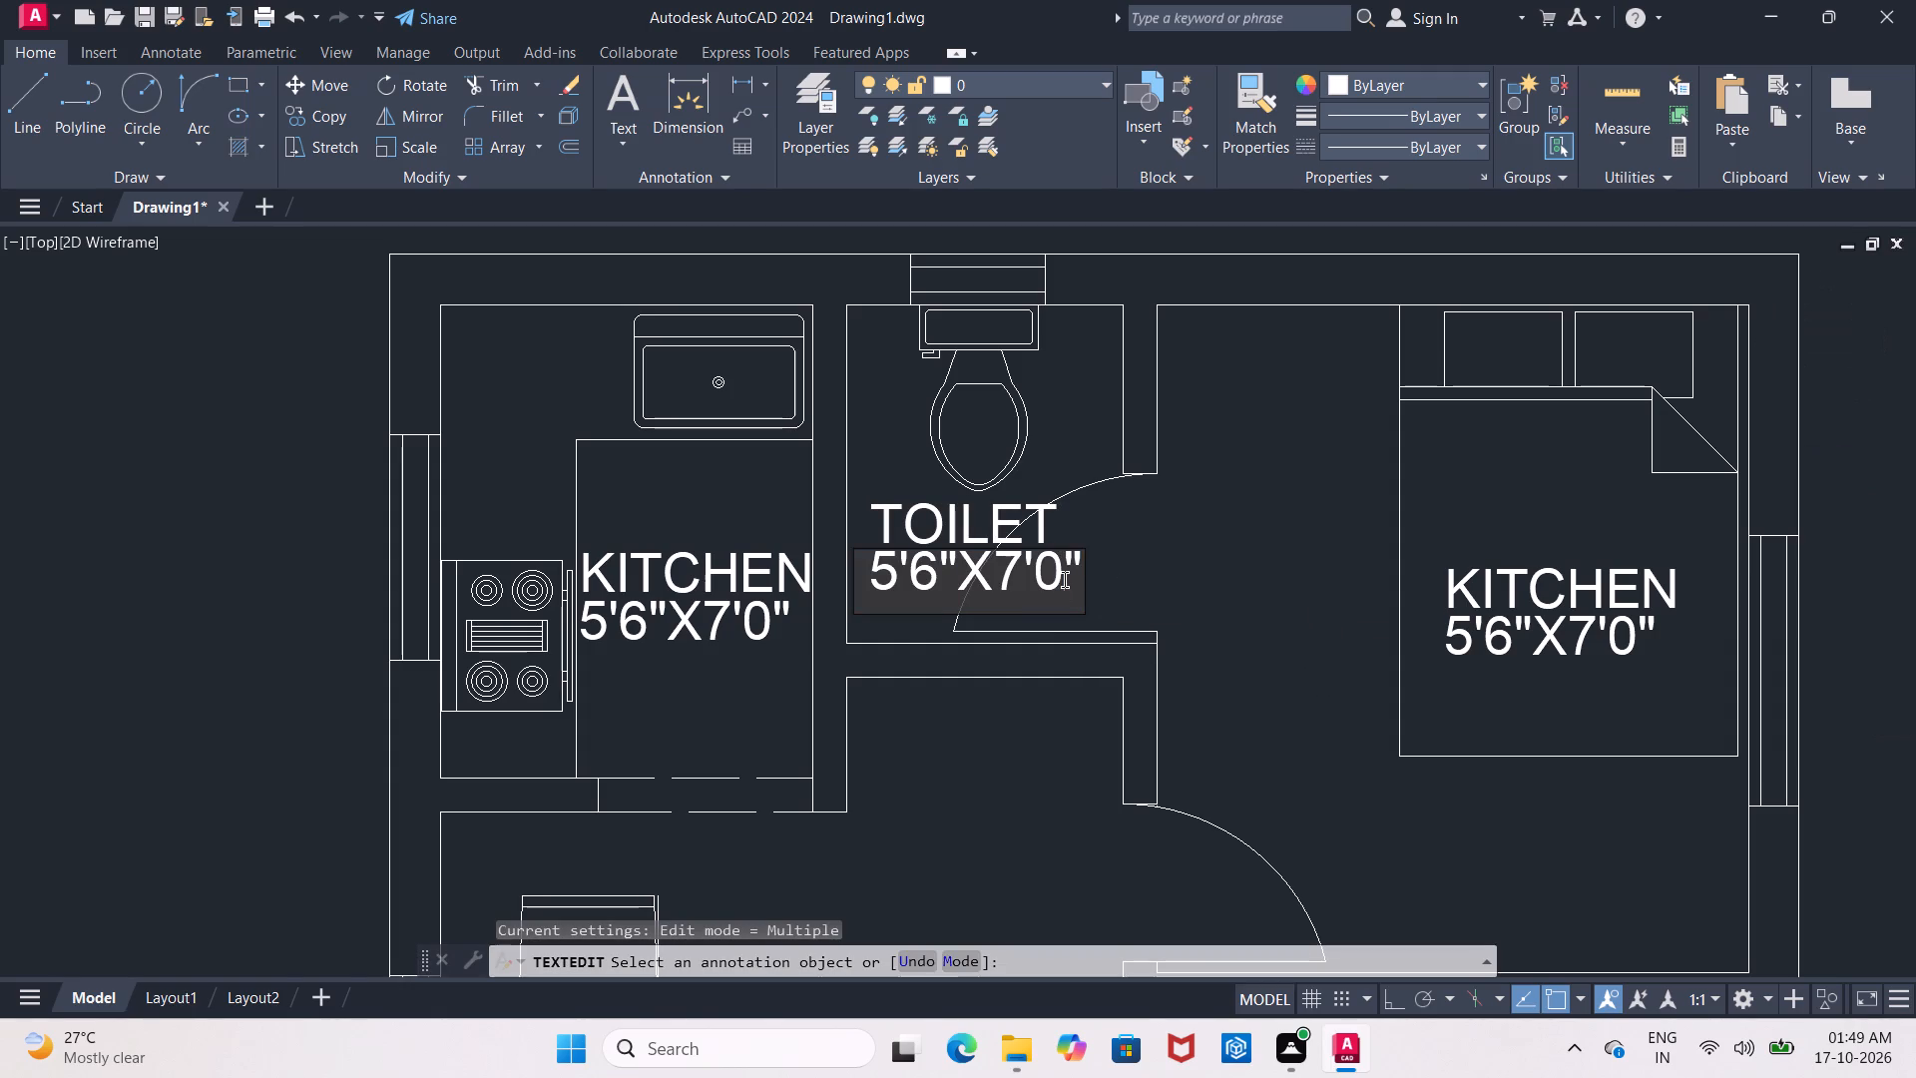
left_click(1011, 568)
key("BackSpace")
type("54")
key("BackSpace")
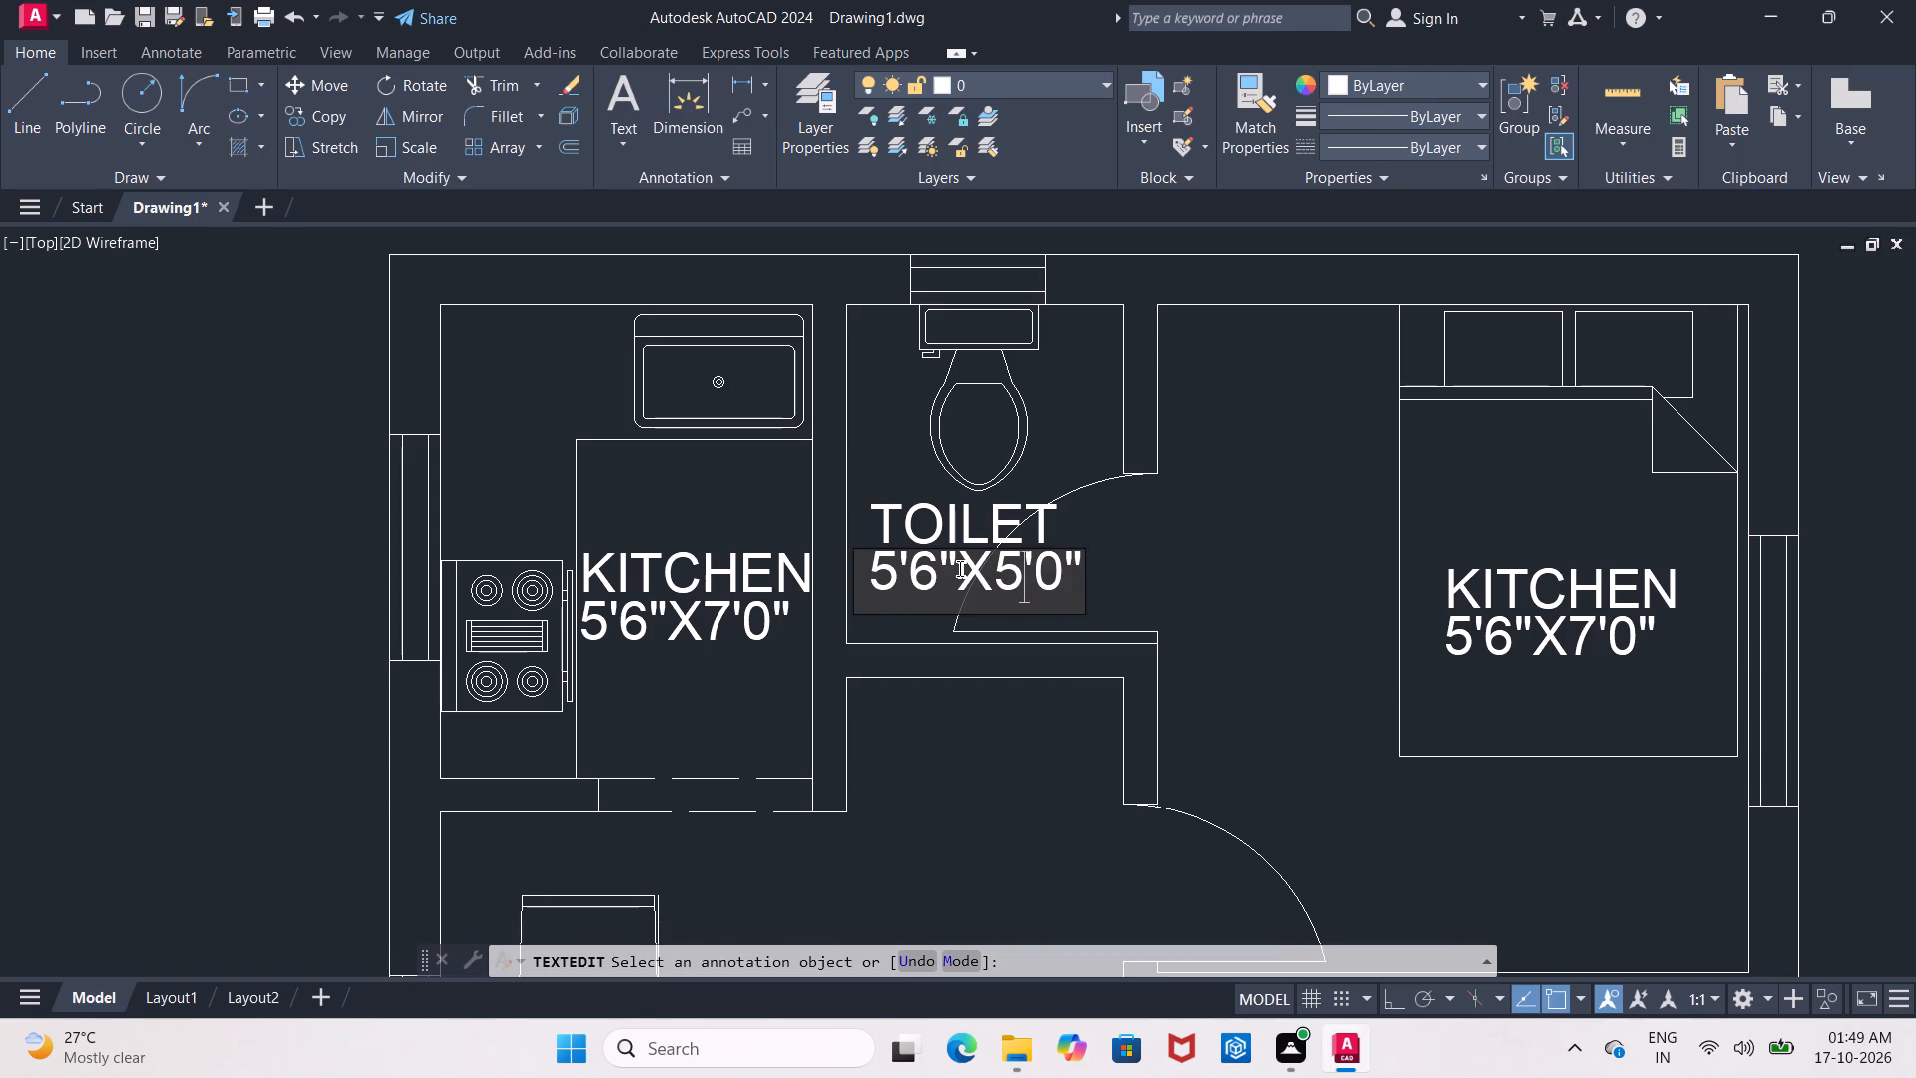
left_click(897, 579)
key("BackSpace")
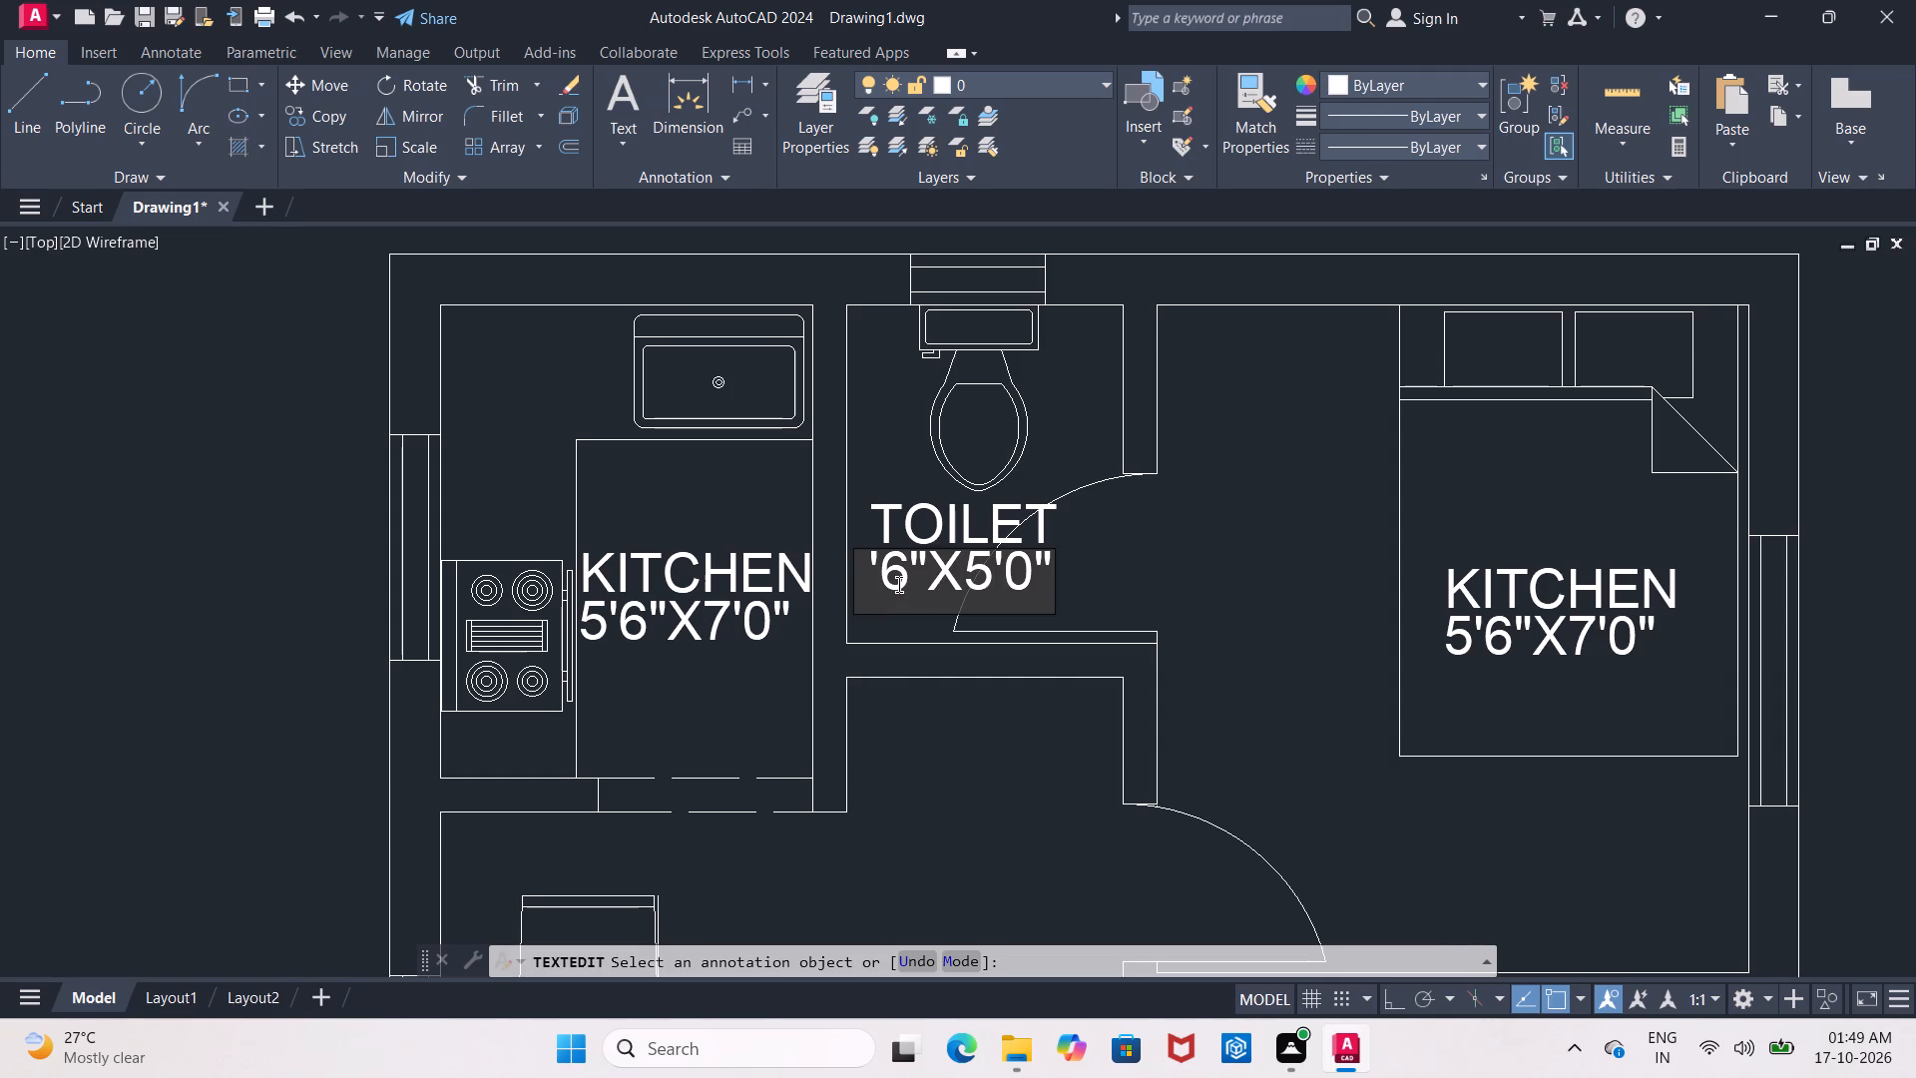
key("3")
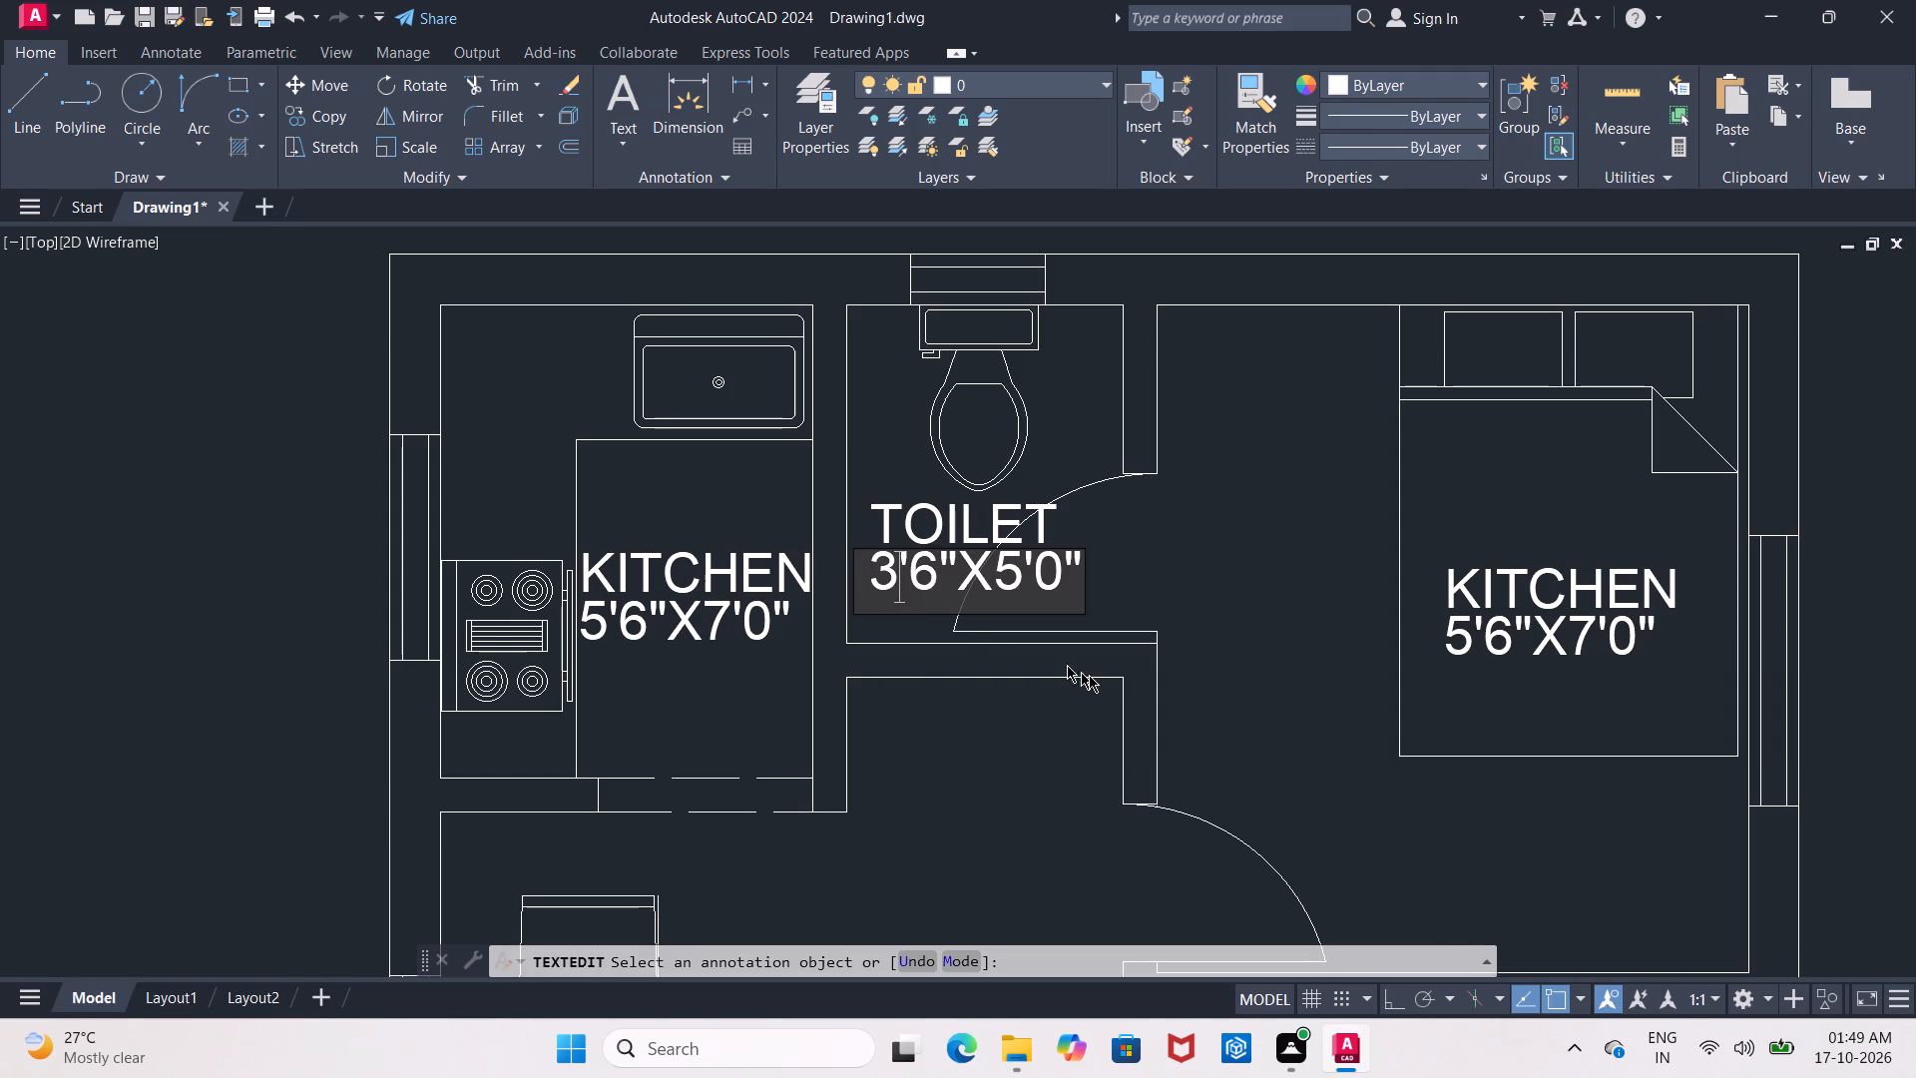
left_click(1295, 656)
Change the name line of the label copy on the north bedroom's bed to BEDROOM.
middle_click_drag(1342, 691, 1031, 638)
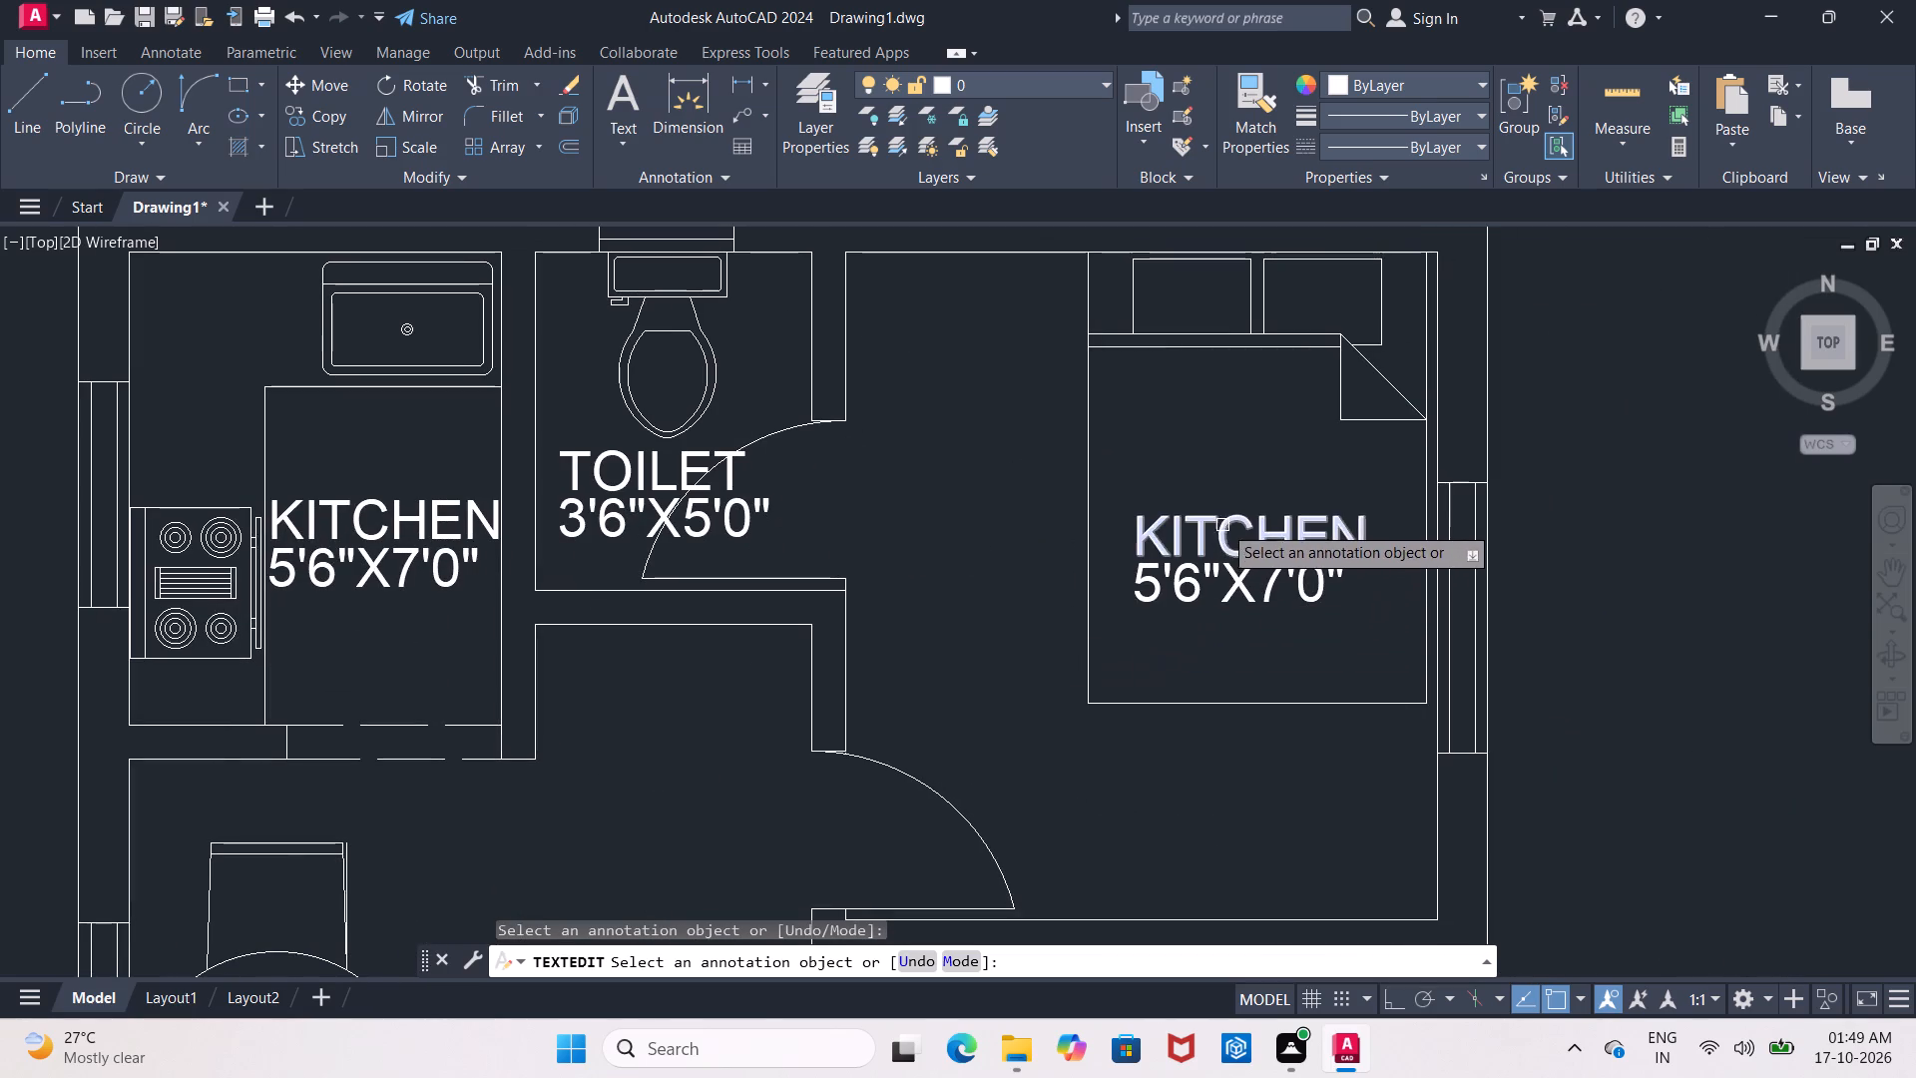
left_click(1216, 530)
left_click(1216, 530)
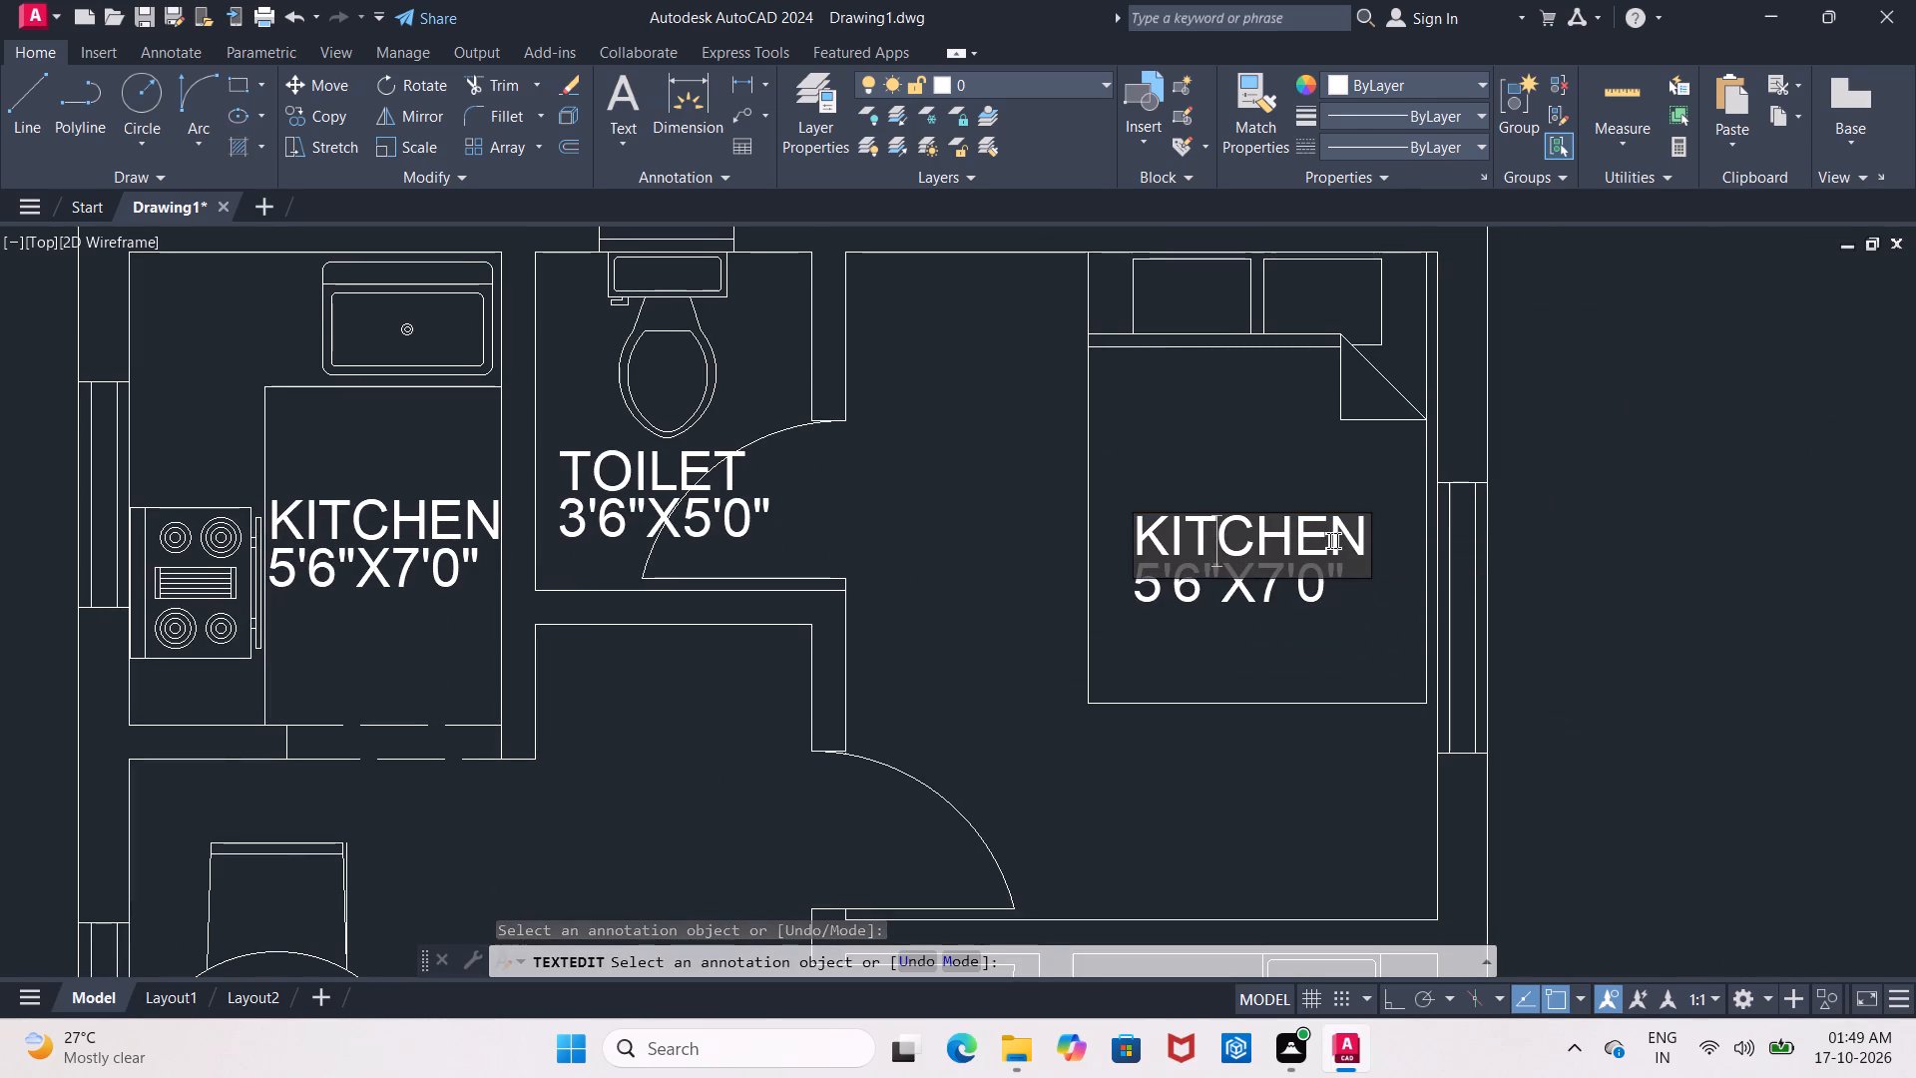
left_click(1370, 544)
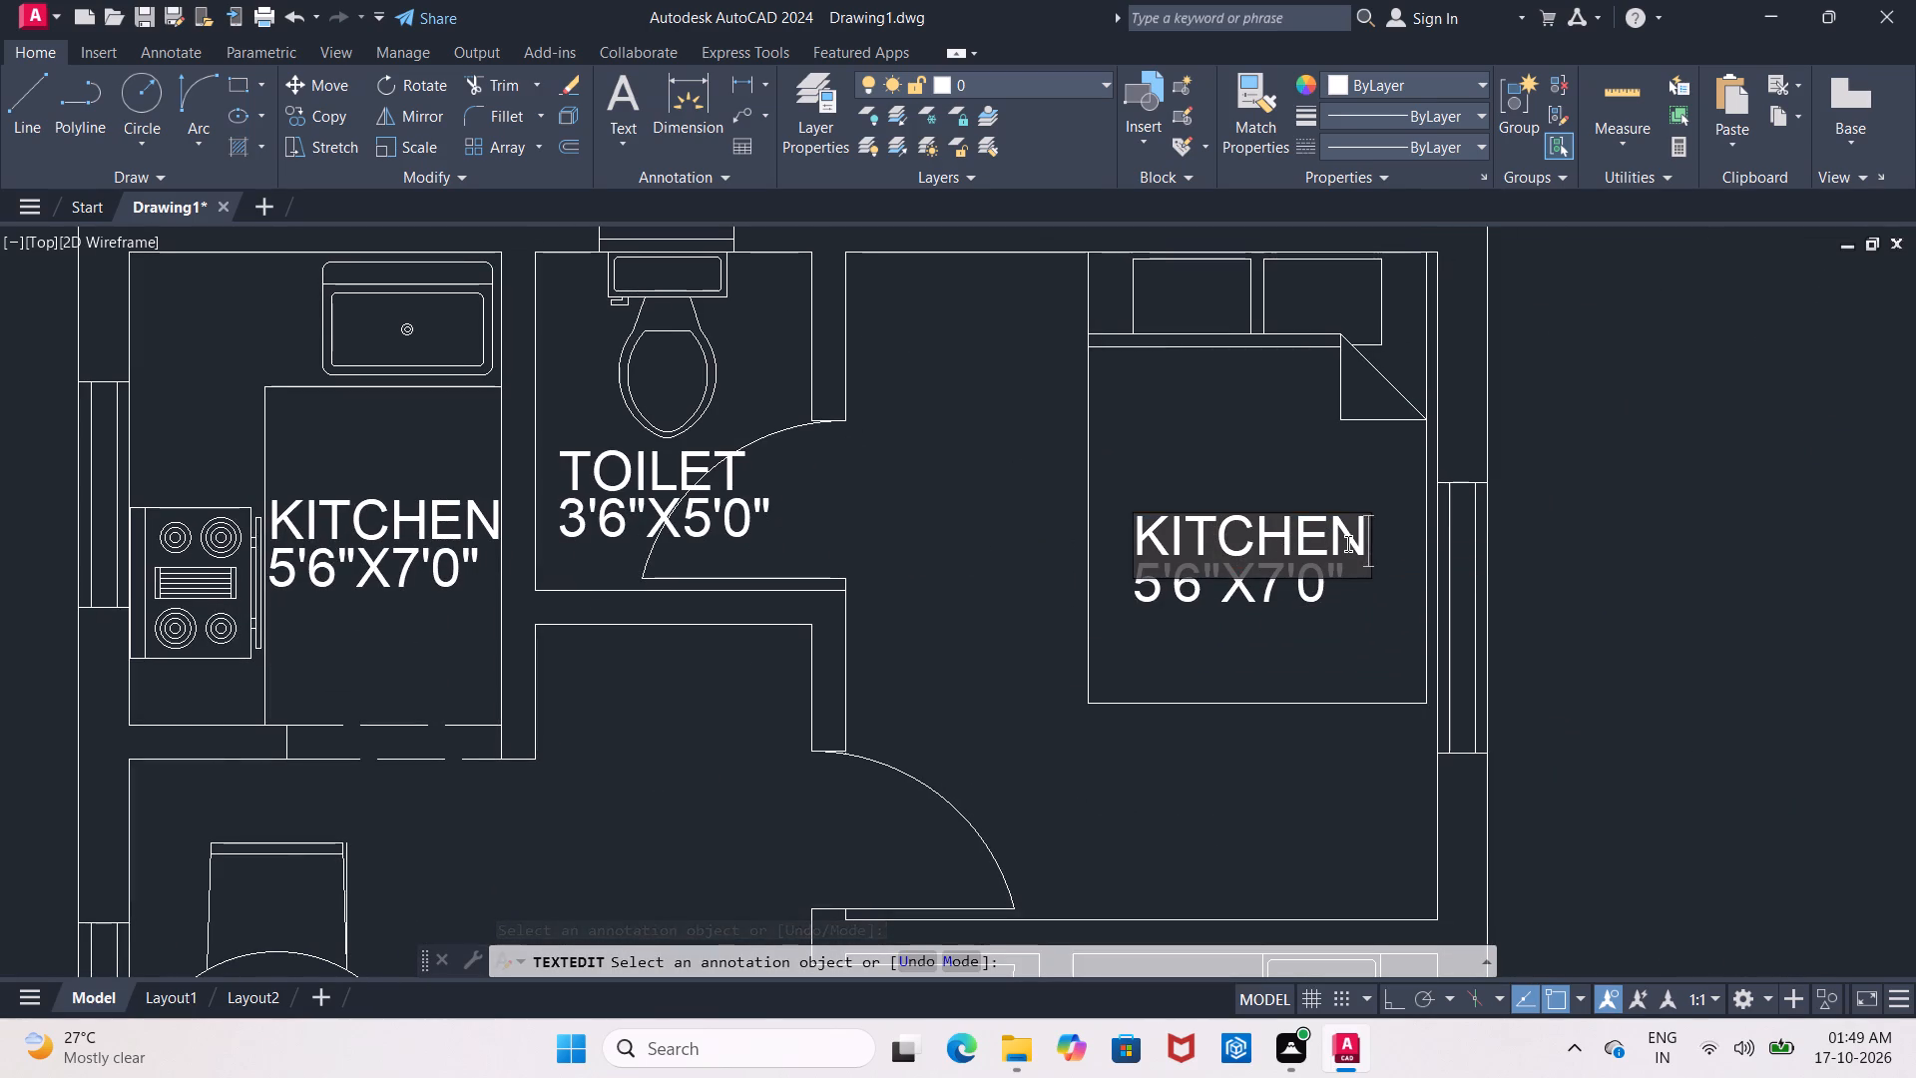
key("BackSpace")
key("BackSpace")
key("BackSpace")
key("BackSpace")
key("BackSpace")
key("BackSpace")
key("BackSpace")
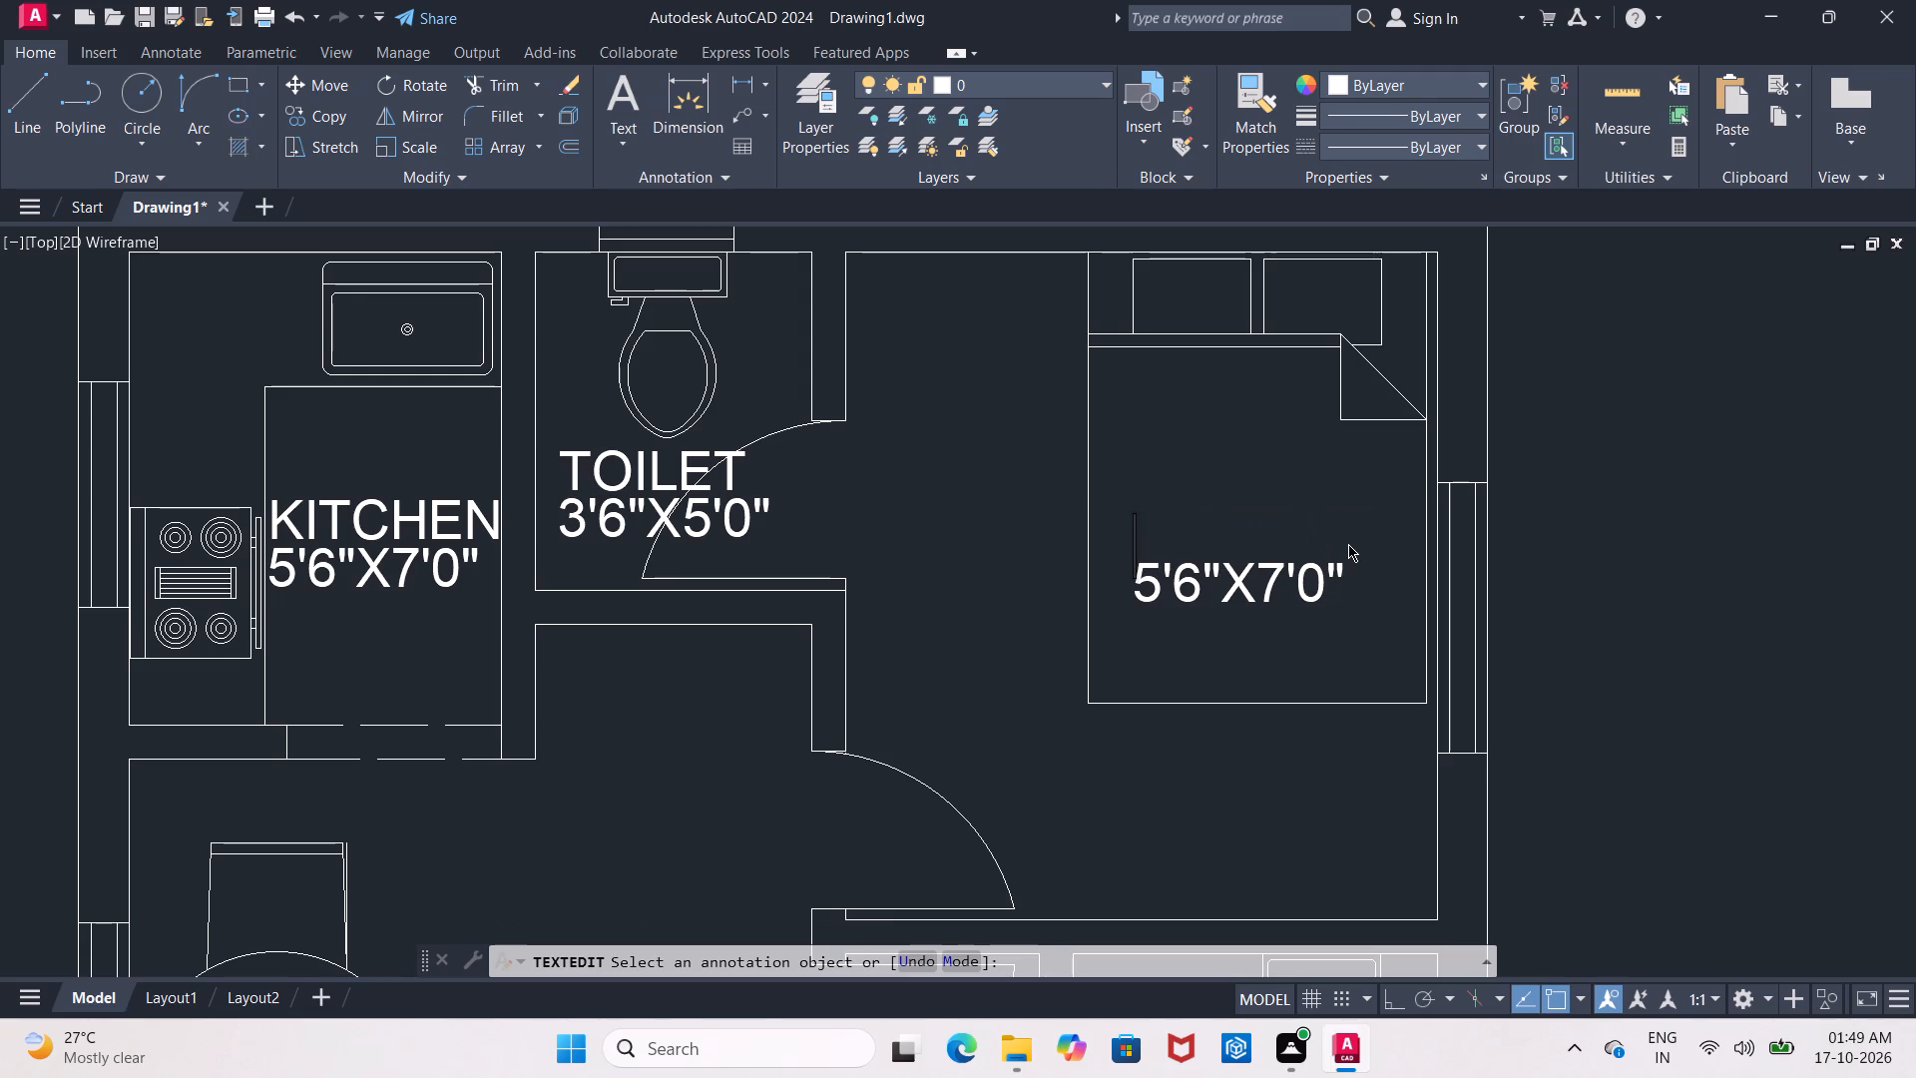
type("BEDROOM")
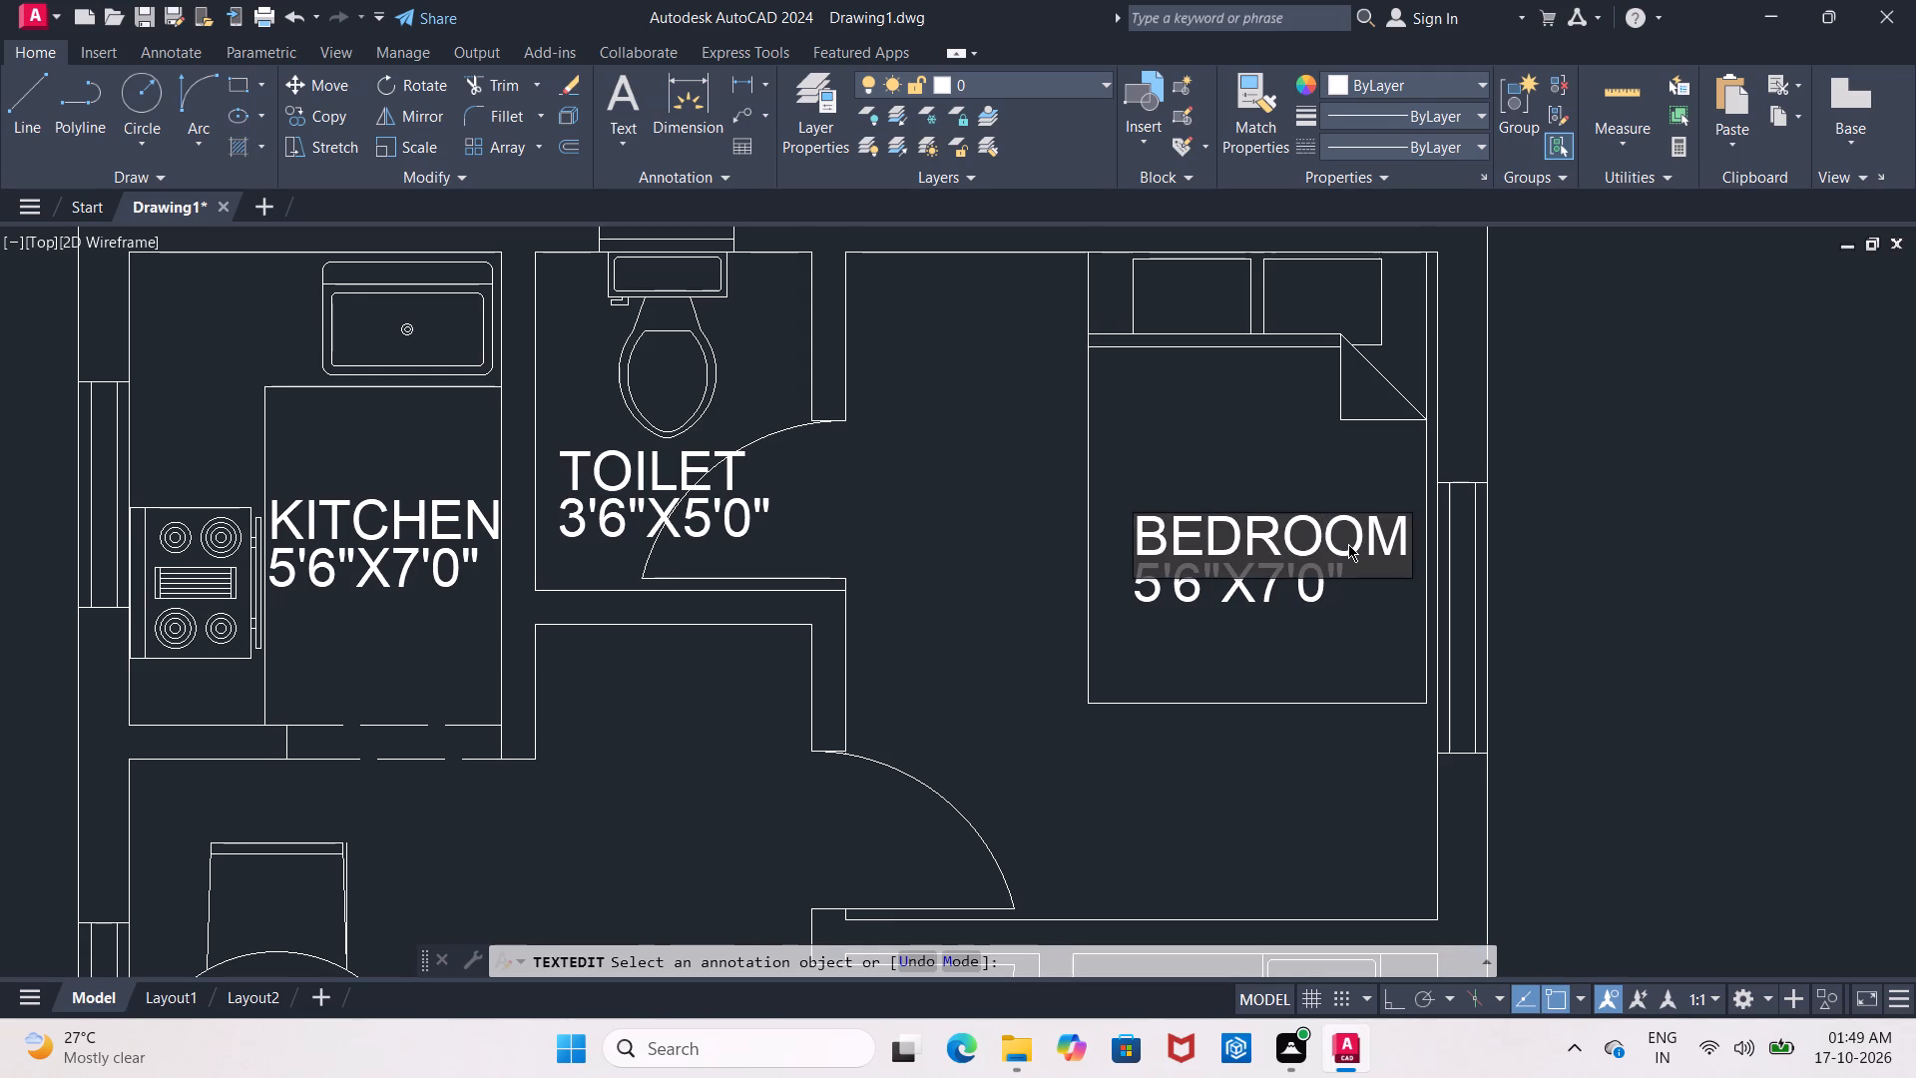
left_click(1355, 641)
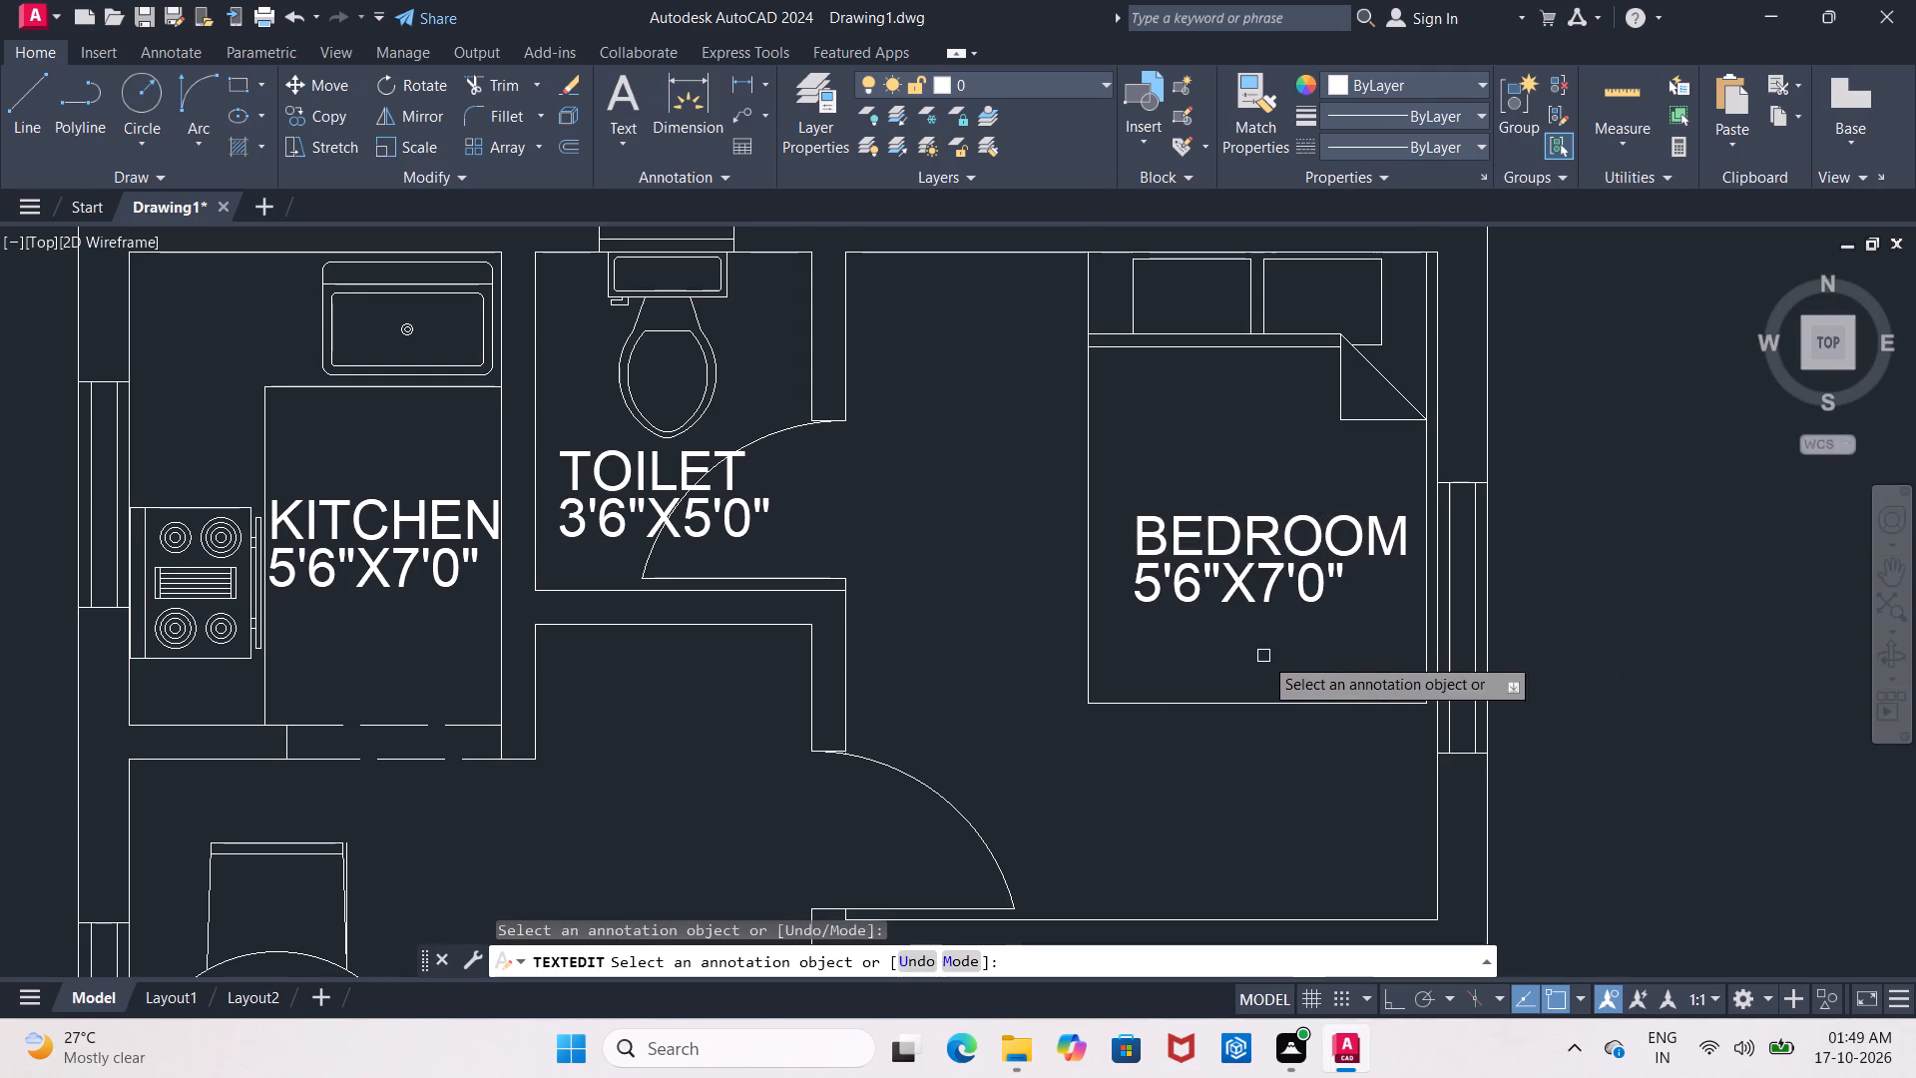
Set the second dimension in the north bedroom's label to 9'10.5".
left_click(1268, 591)
left_click(1268, 591)
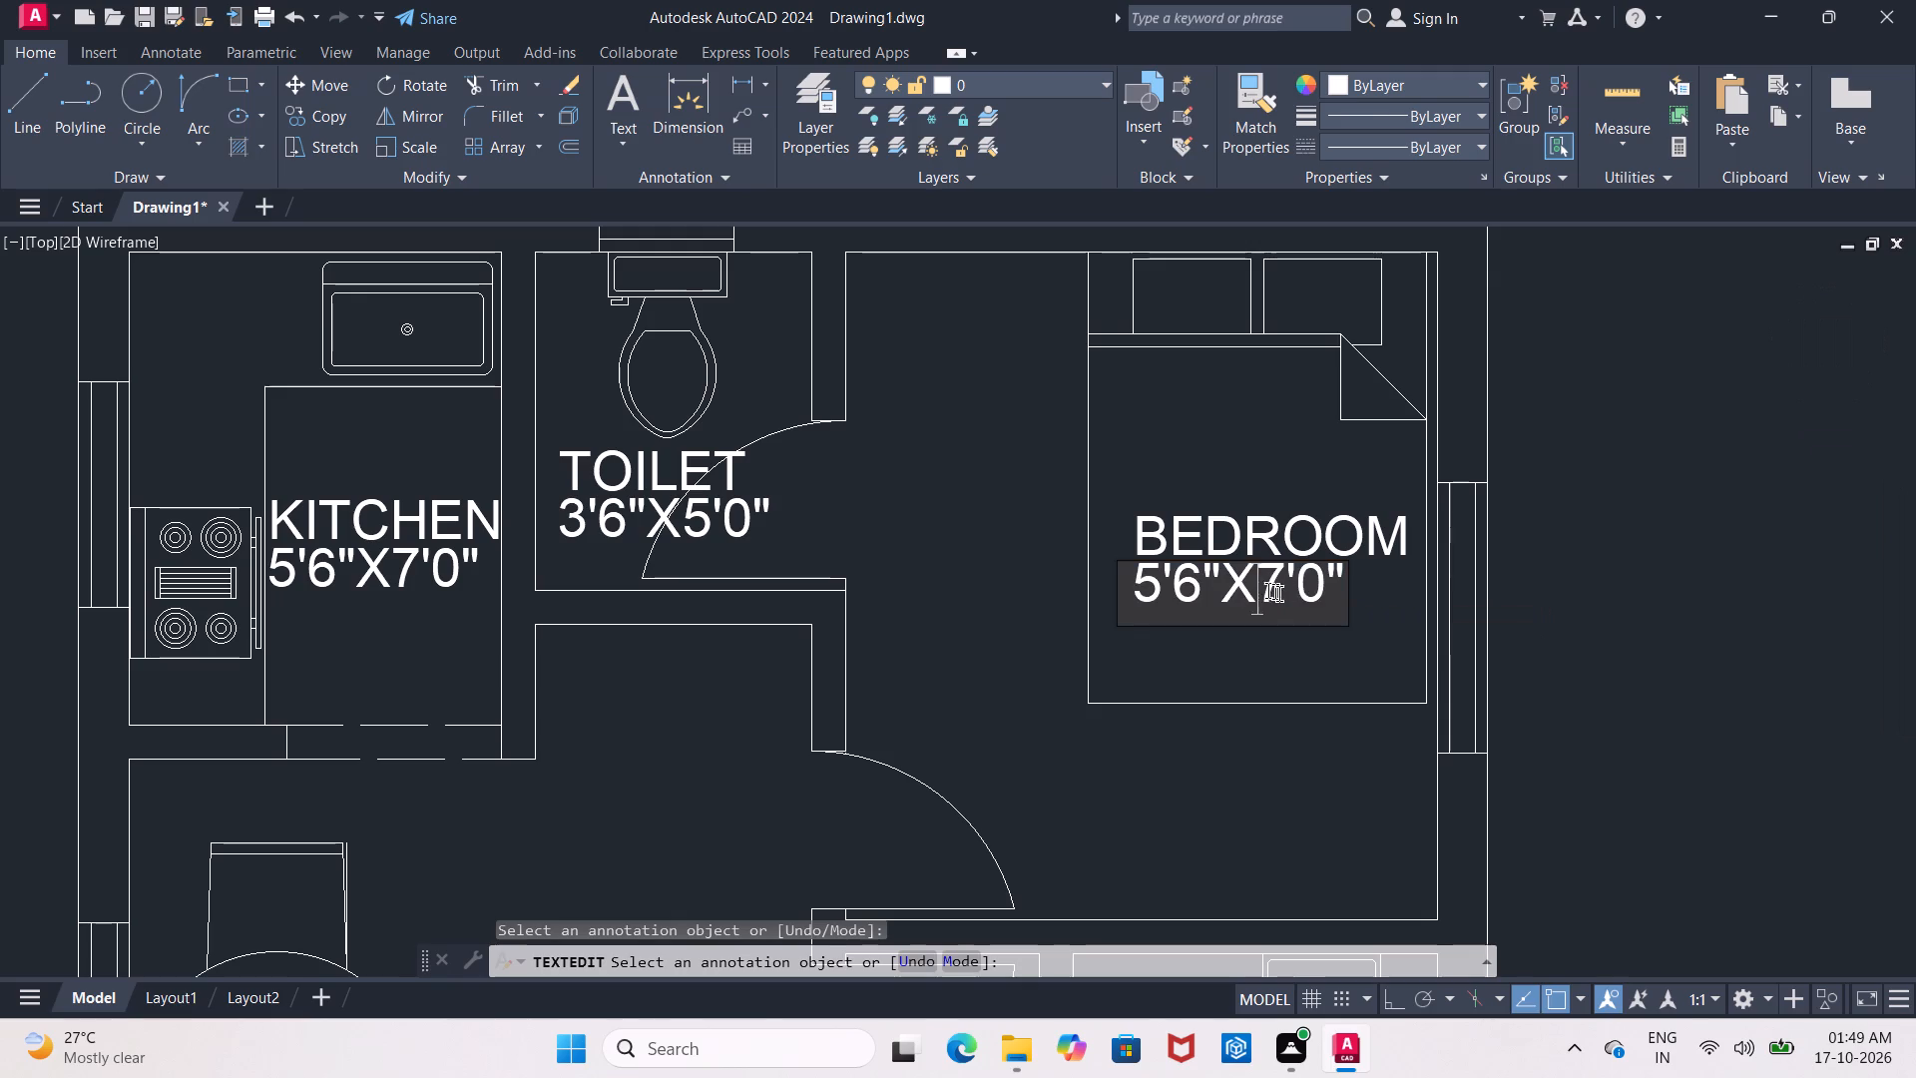
left_click(1341, 598)
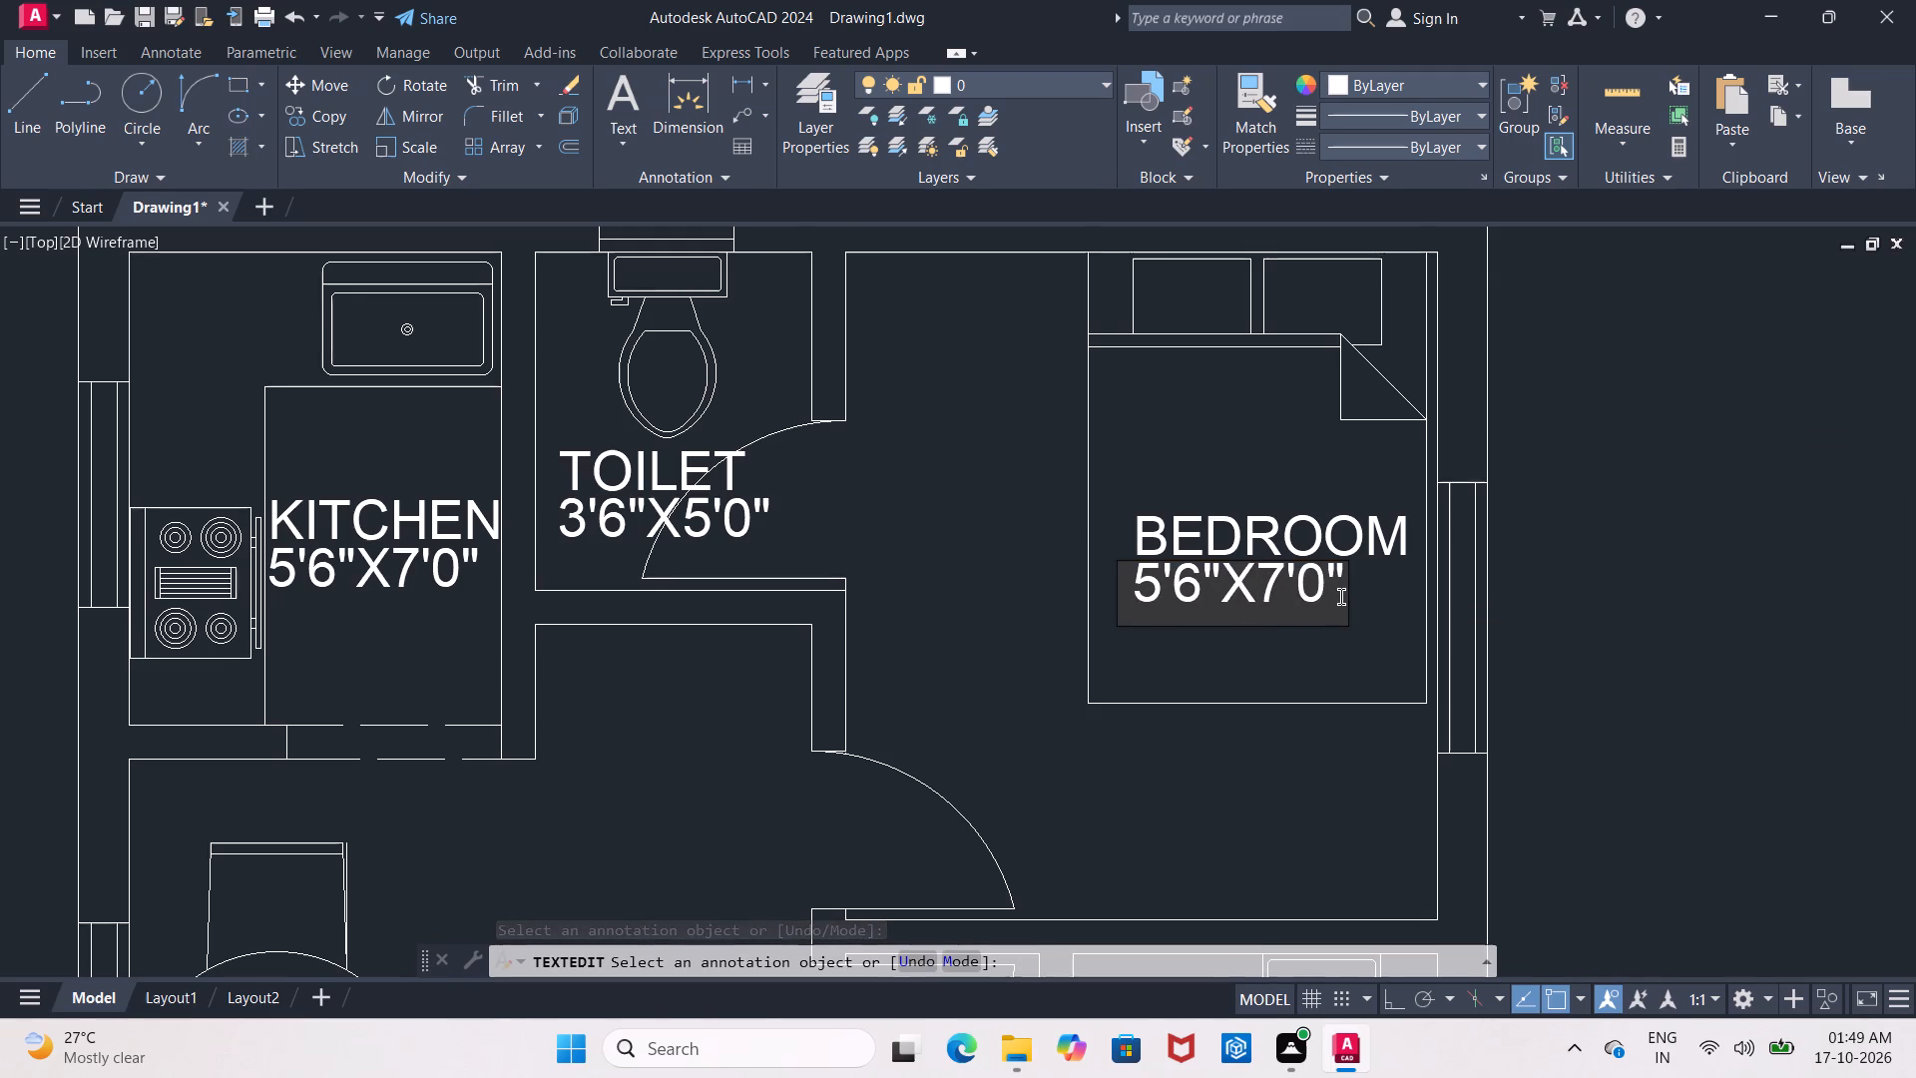
key("BackSpace")
key("BackSpace")
key("BackSpace")
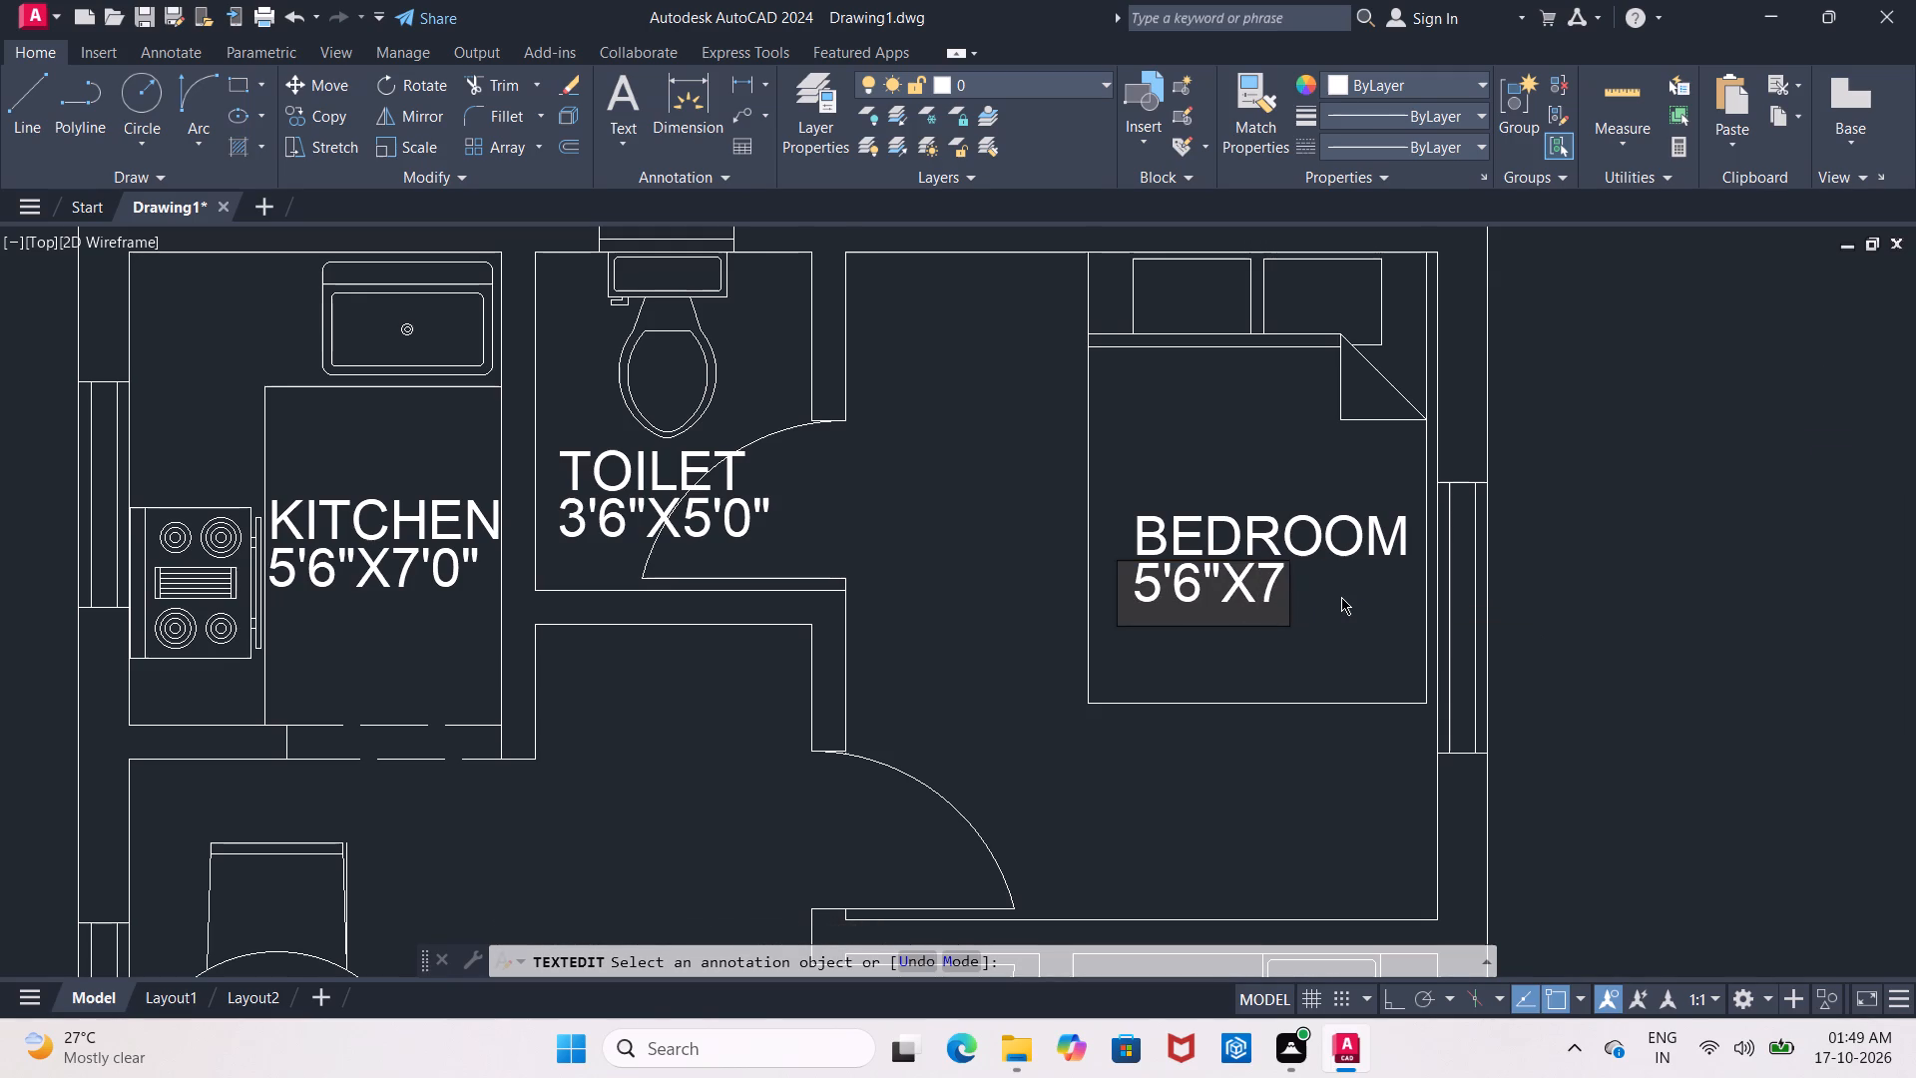
key("BackSpace")
type("9'")
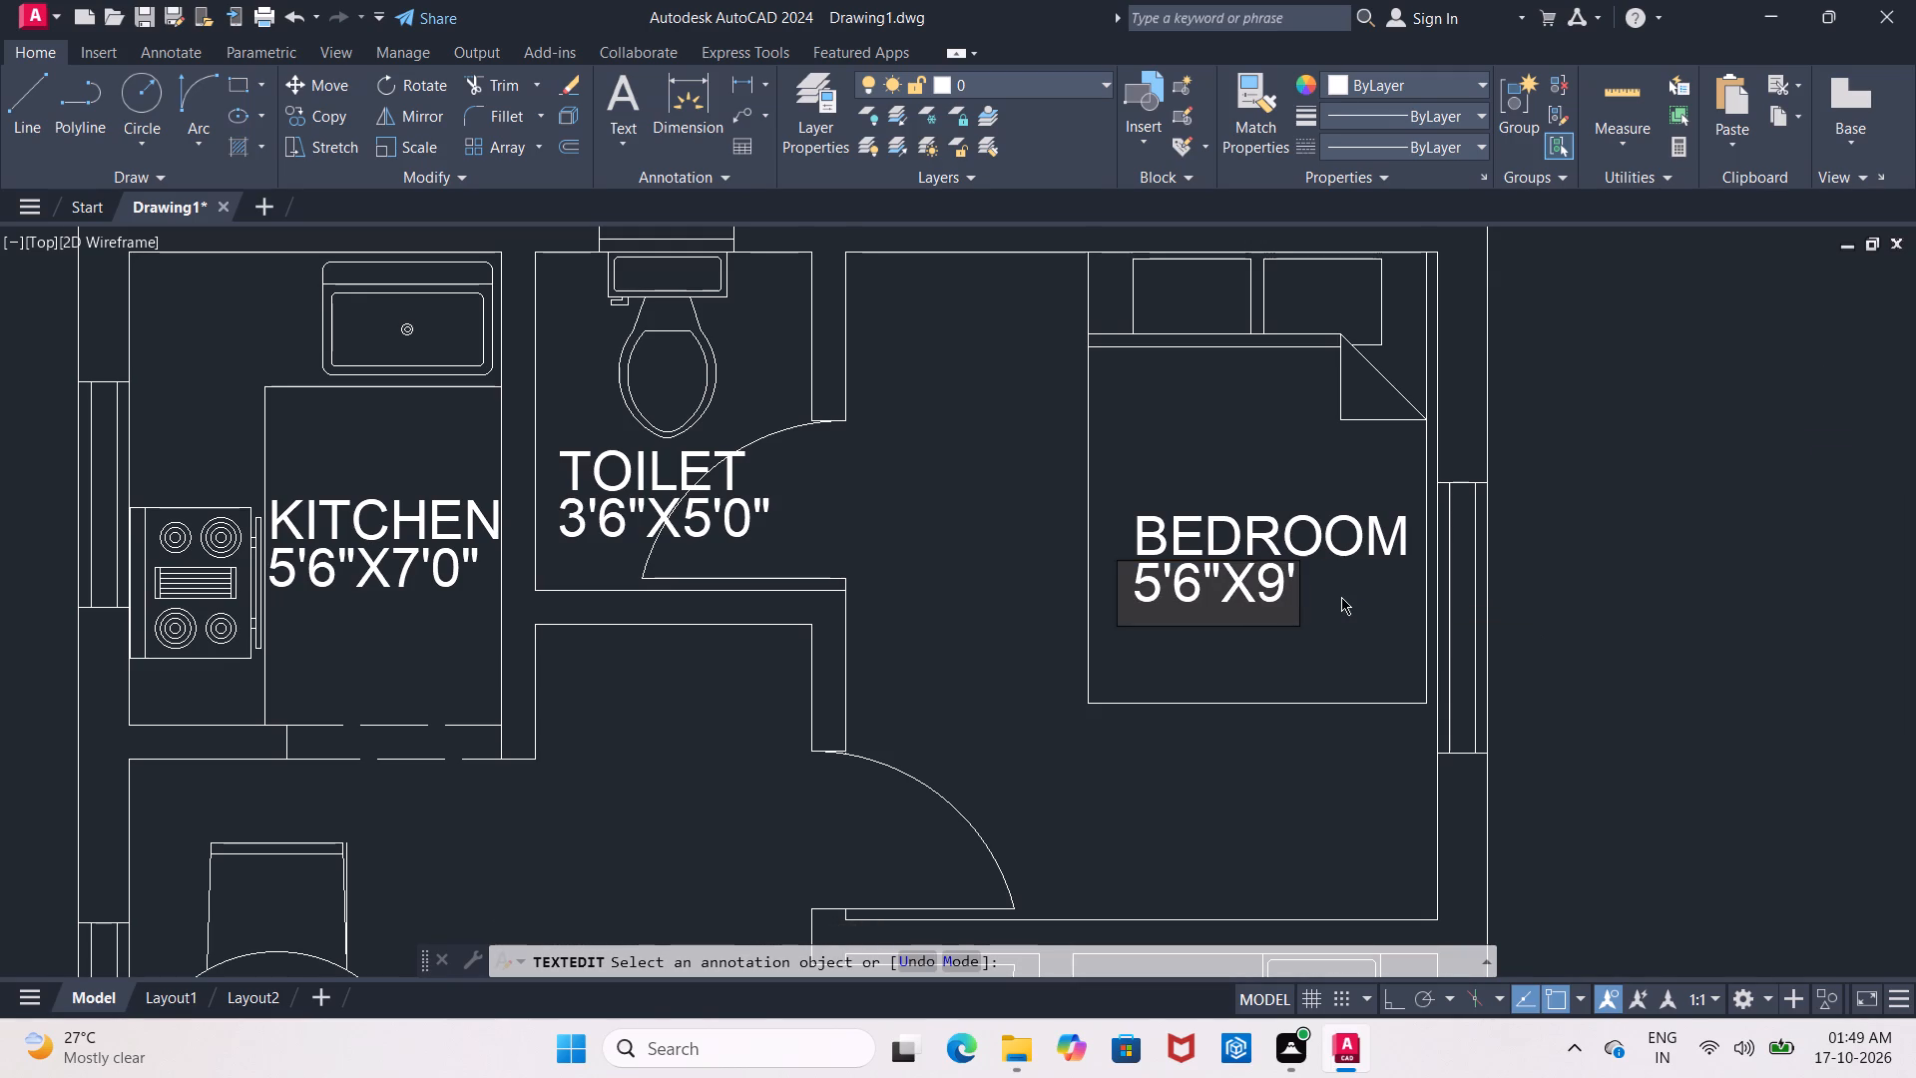
type("10.5")
key("shift+quotedbl")
key("Return")
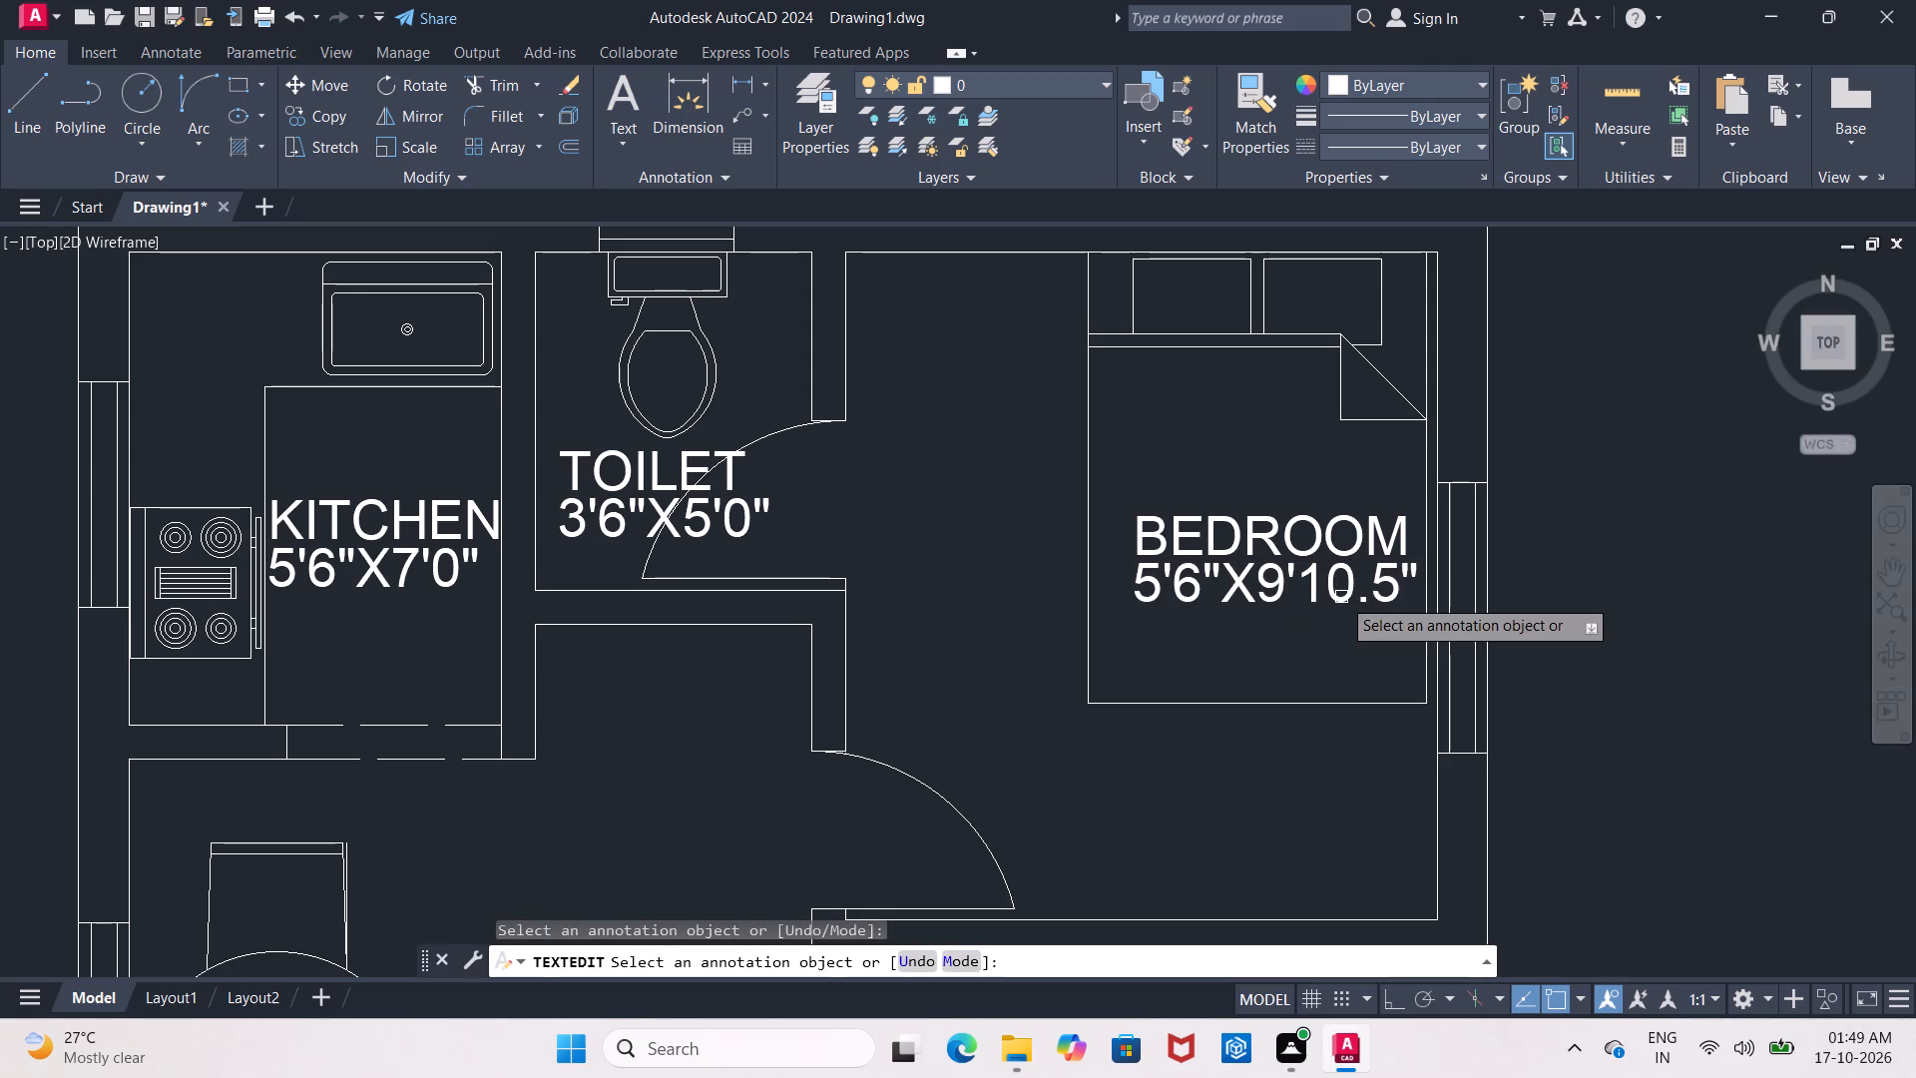
Set the first dimension in the north bedroom's label to 8'9".
left_click(1171, 589)
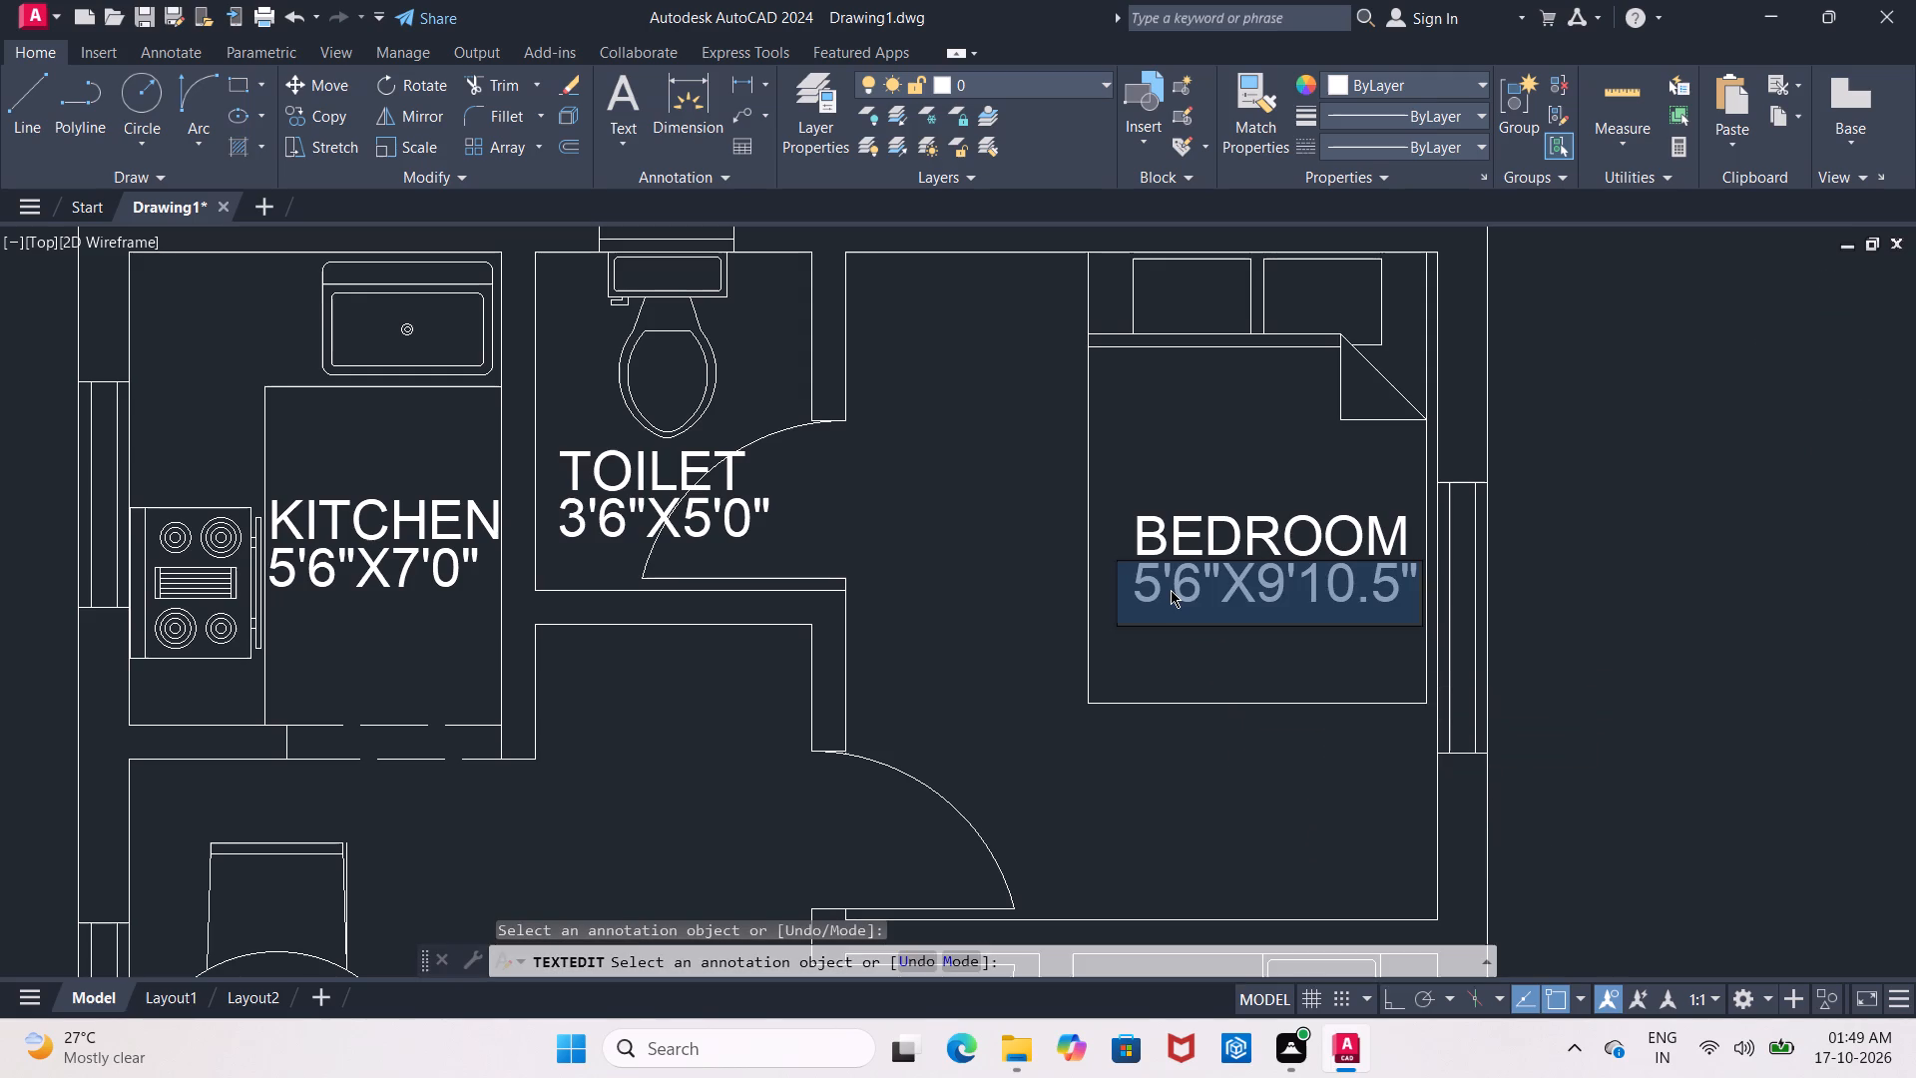
left_click(1171, 590)
left_click(1204, 582)
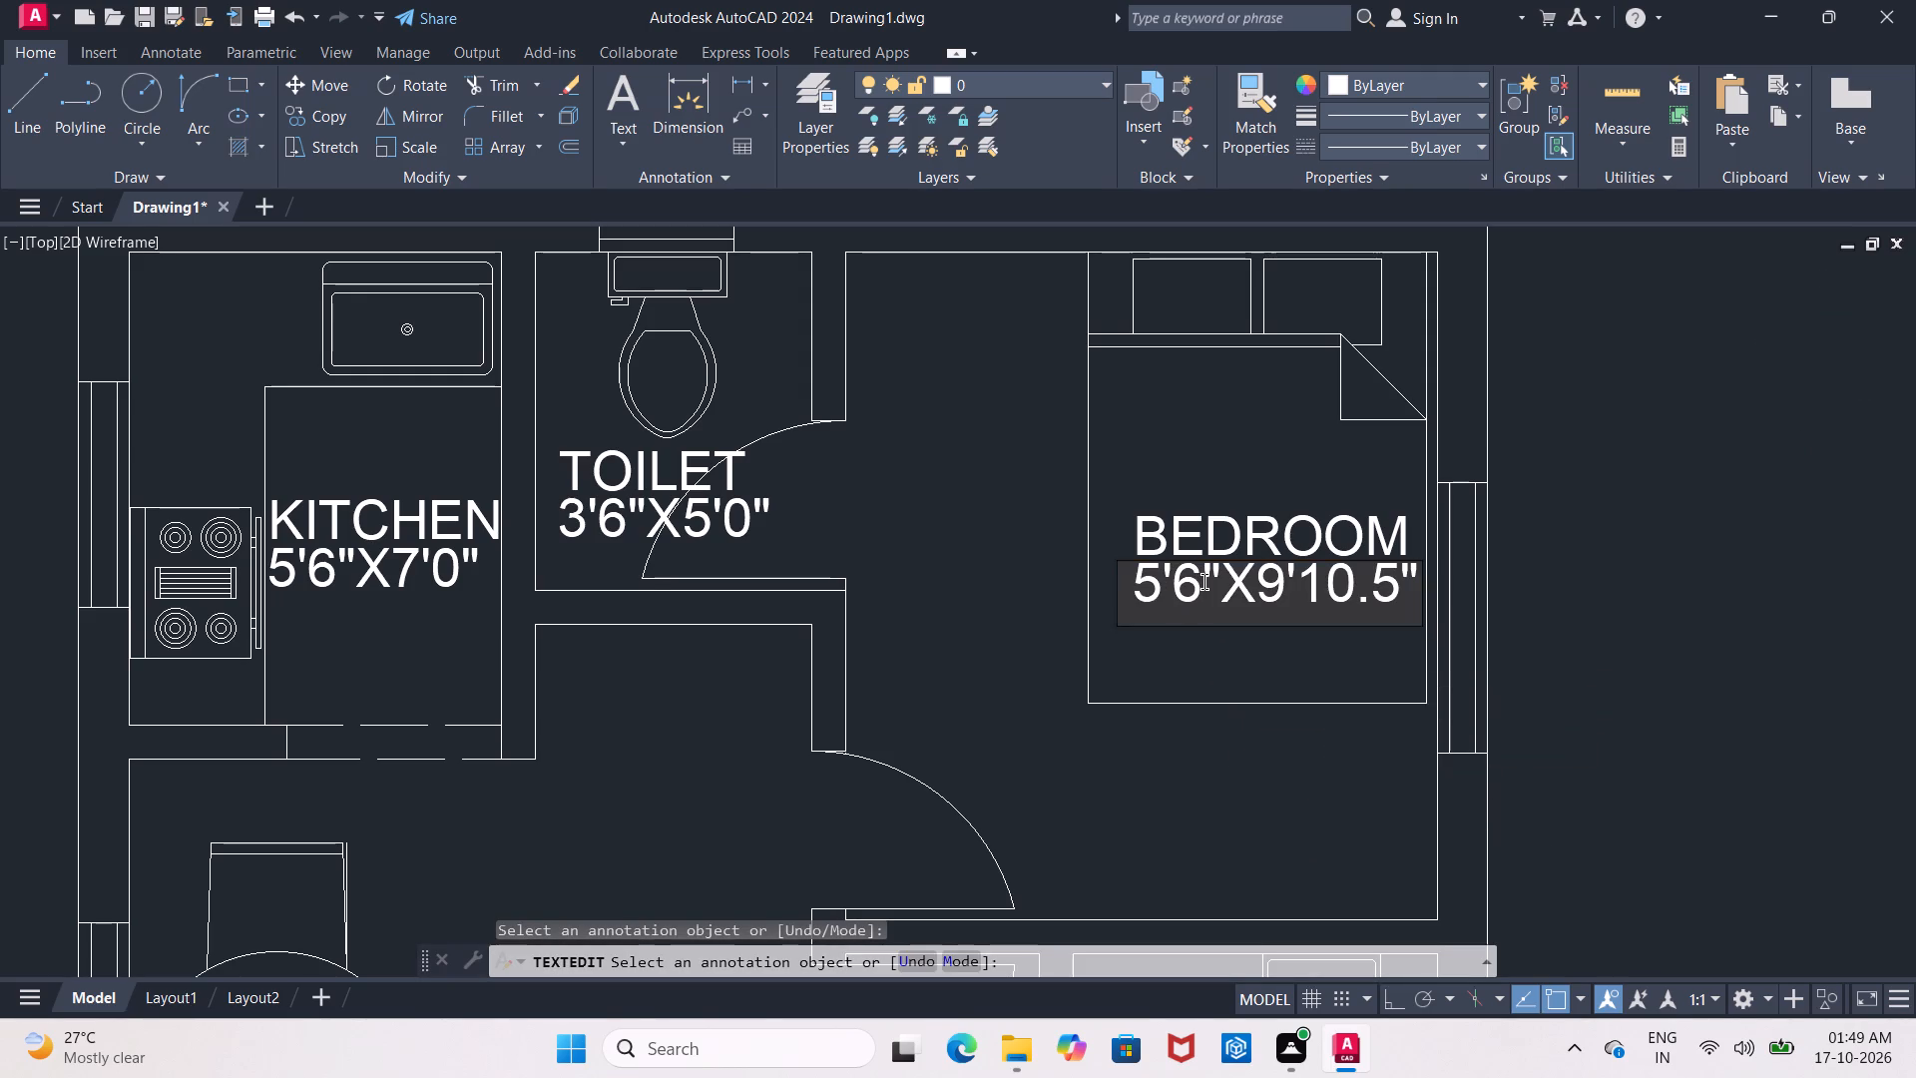
key("BackSpace")
key("BackSpace")
key("BackSpace")
type("8'9")
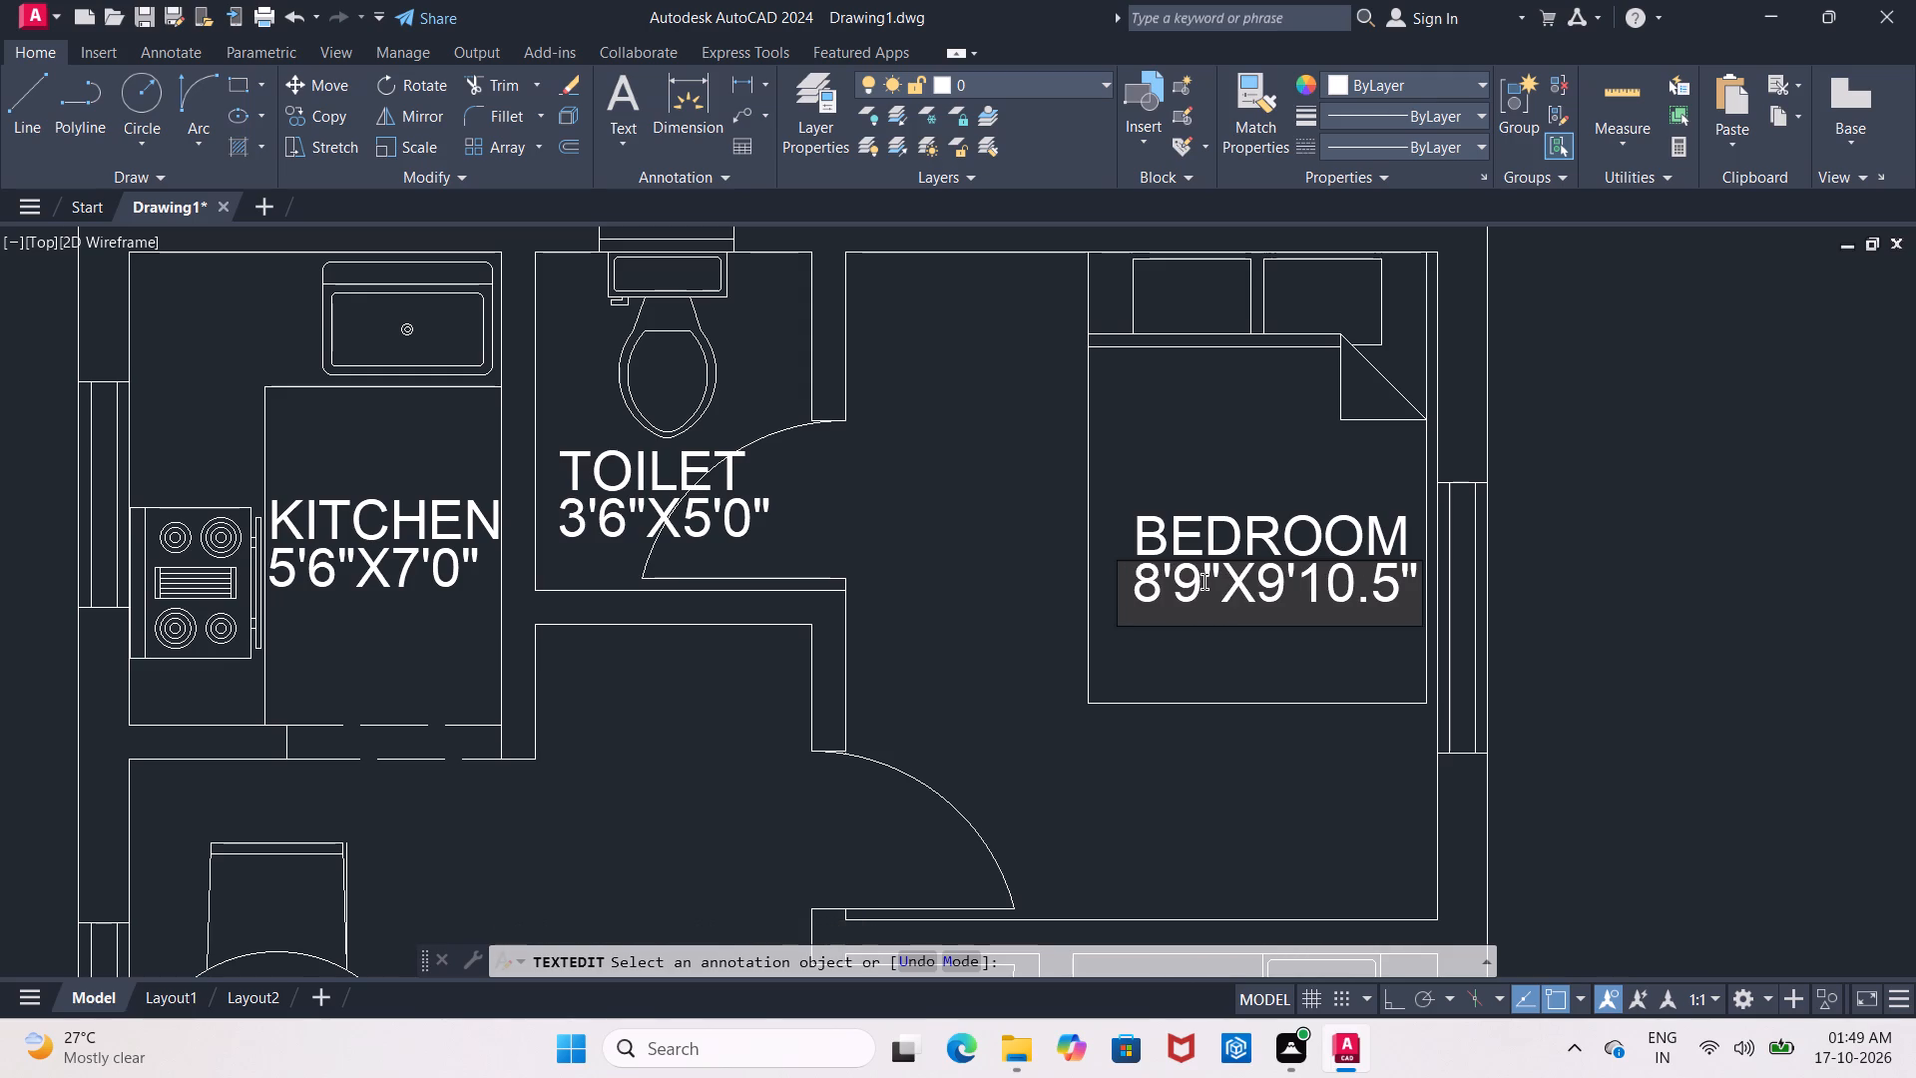
left_click(1244, 859)
Change the name line of the label copy in the toilet between the two bedrooms to TOILET.
scroll(1241, 855, "down", 1)
middle_click_drag(1232, 827, 1237, 736)
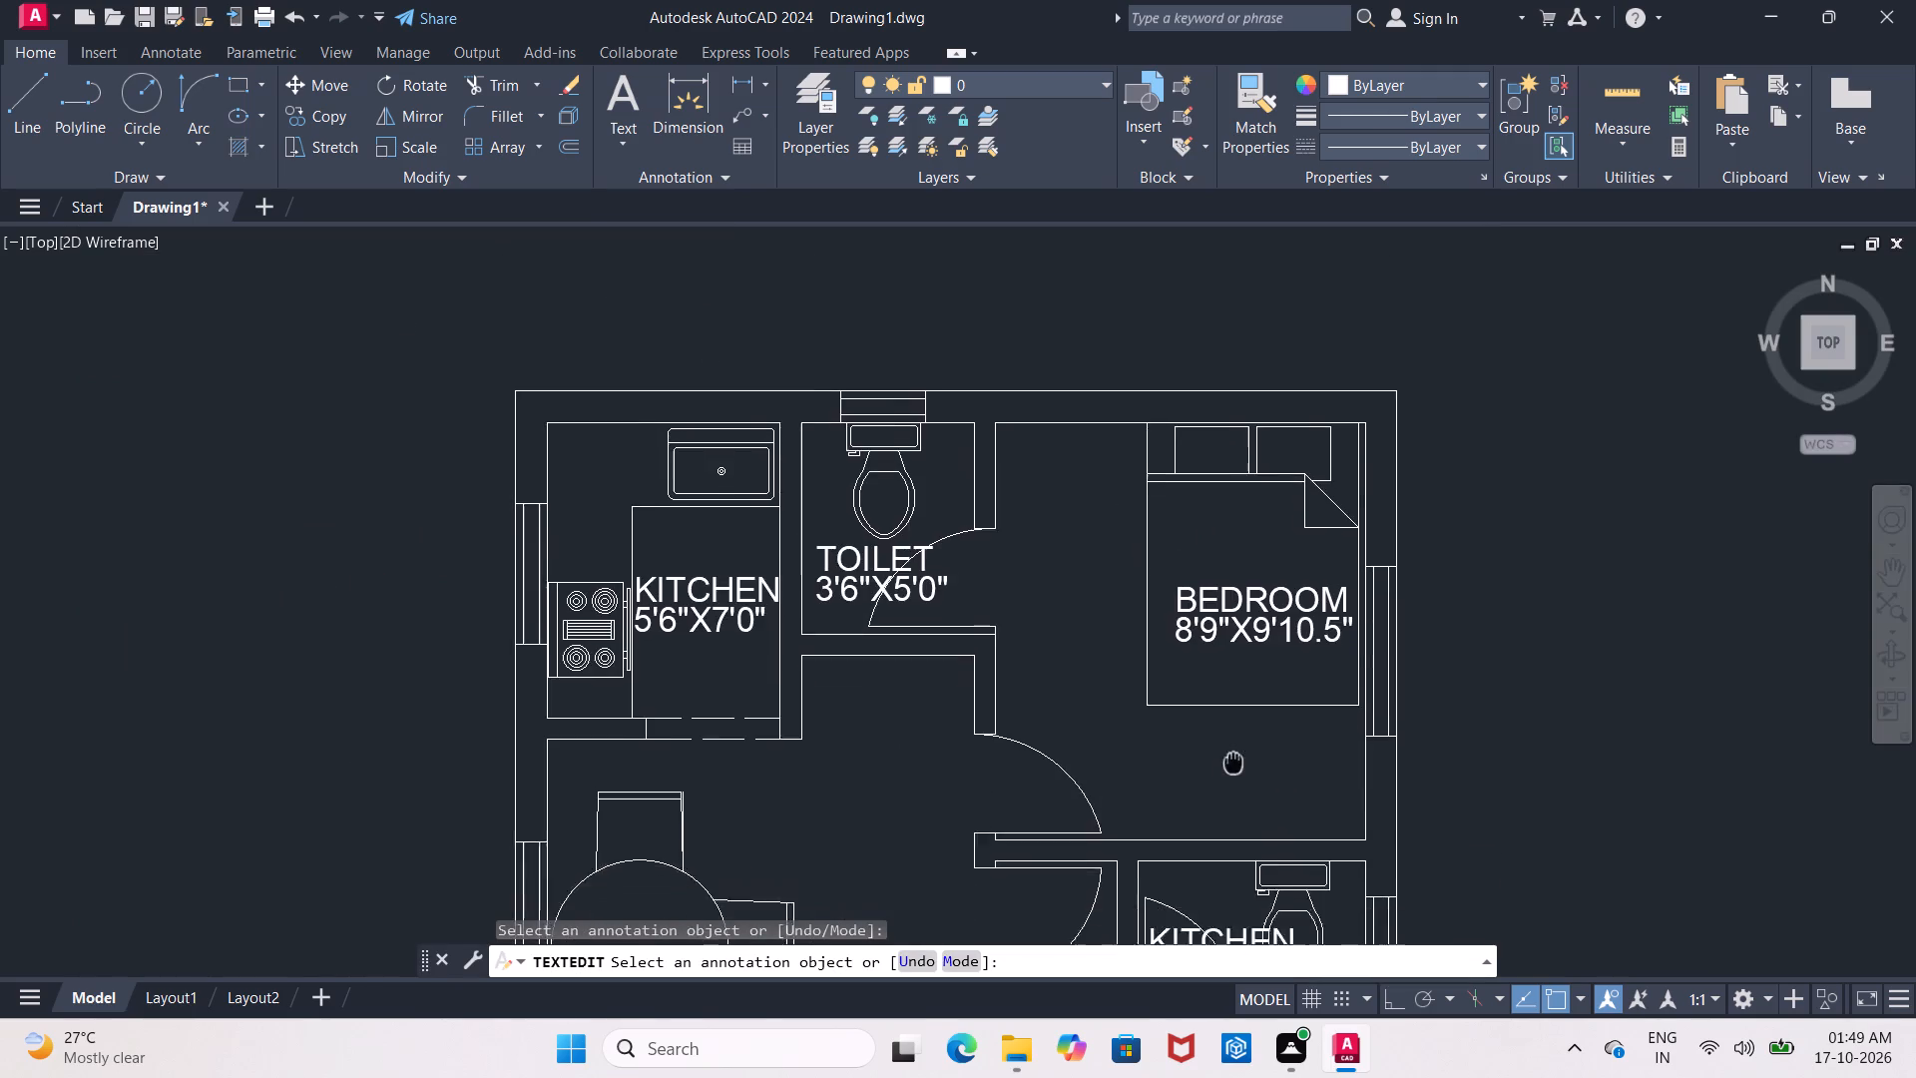
middle_click_drag(1237, 736, 1253, 630)
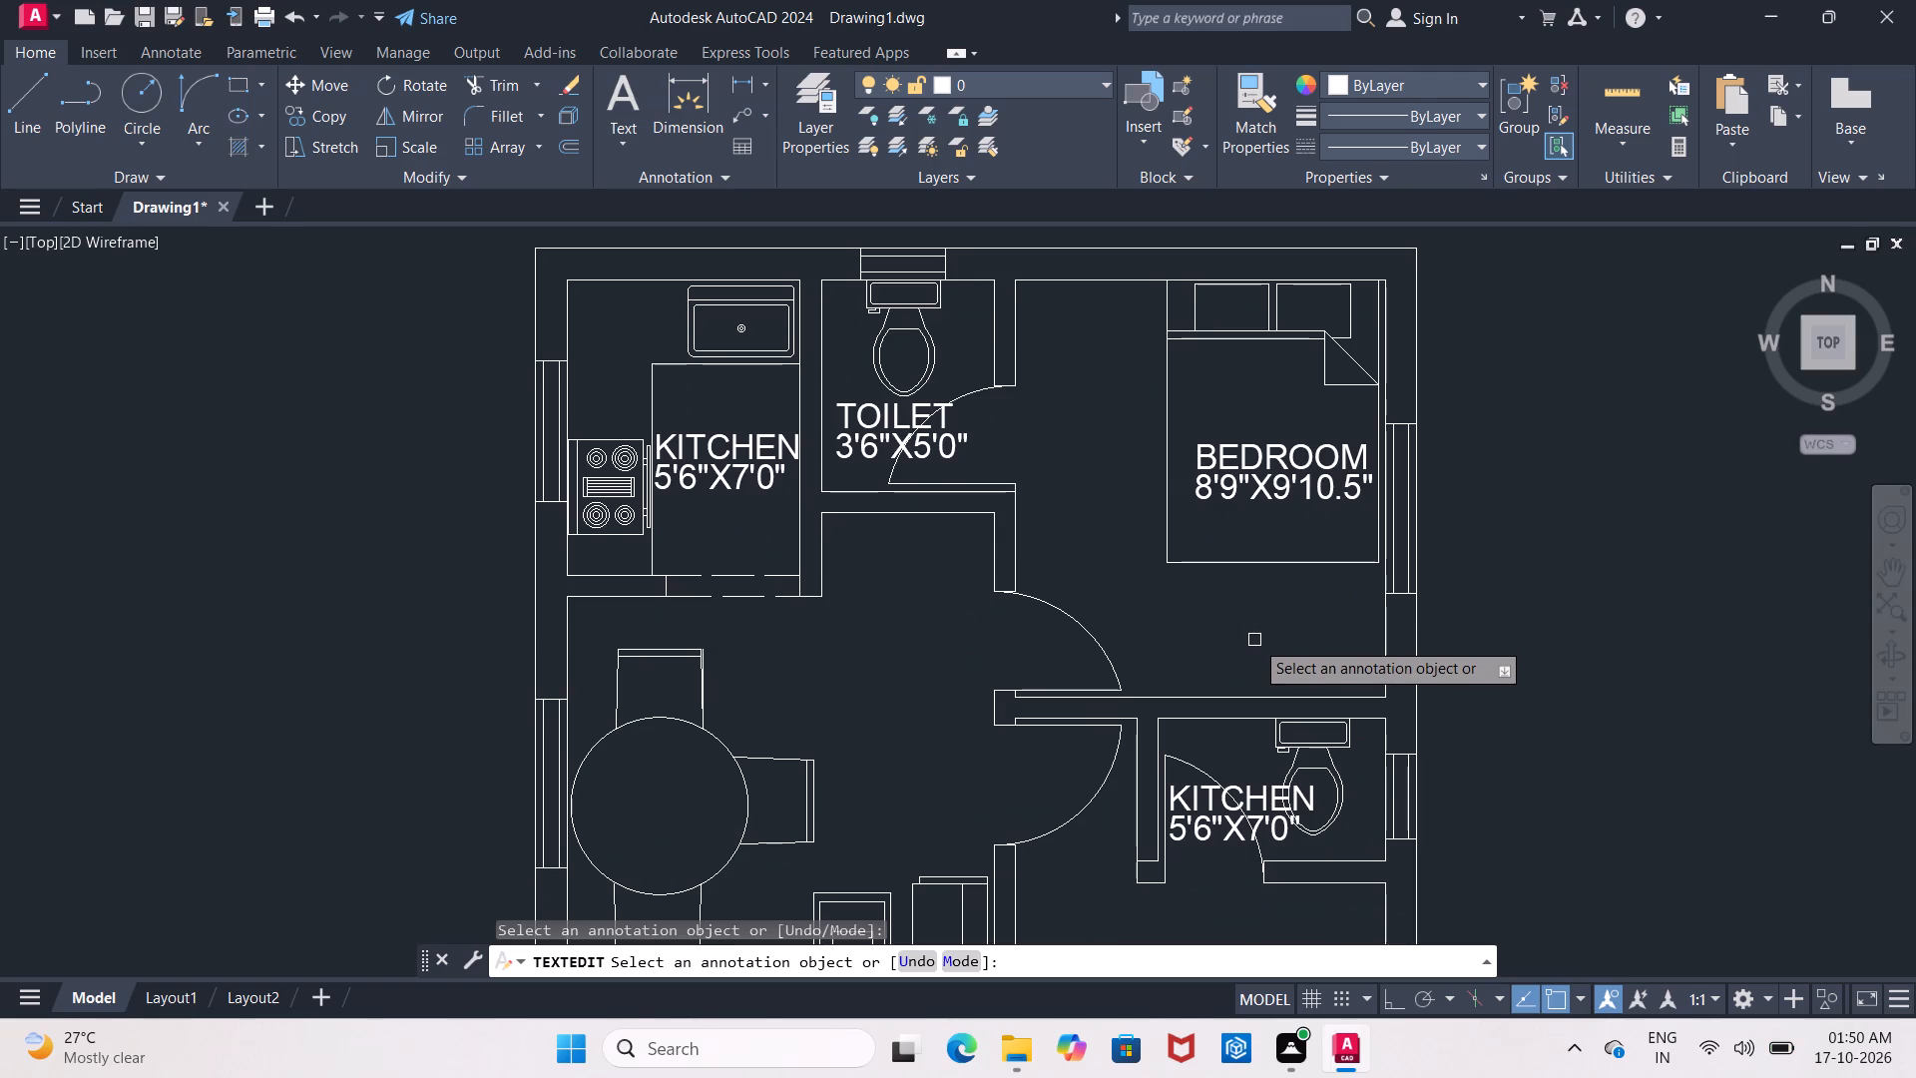
middle_click_drag(1228, 819, 1208, 617)
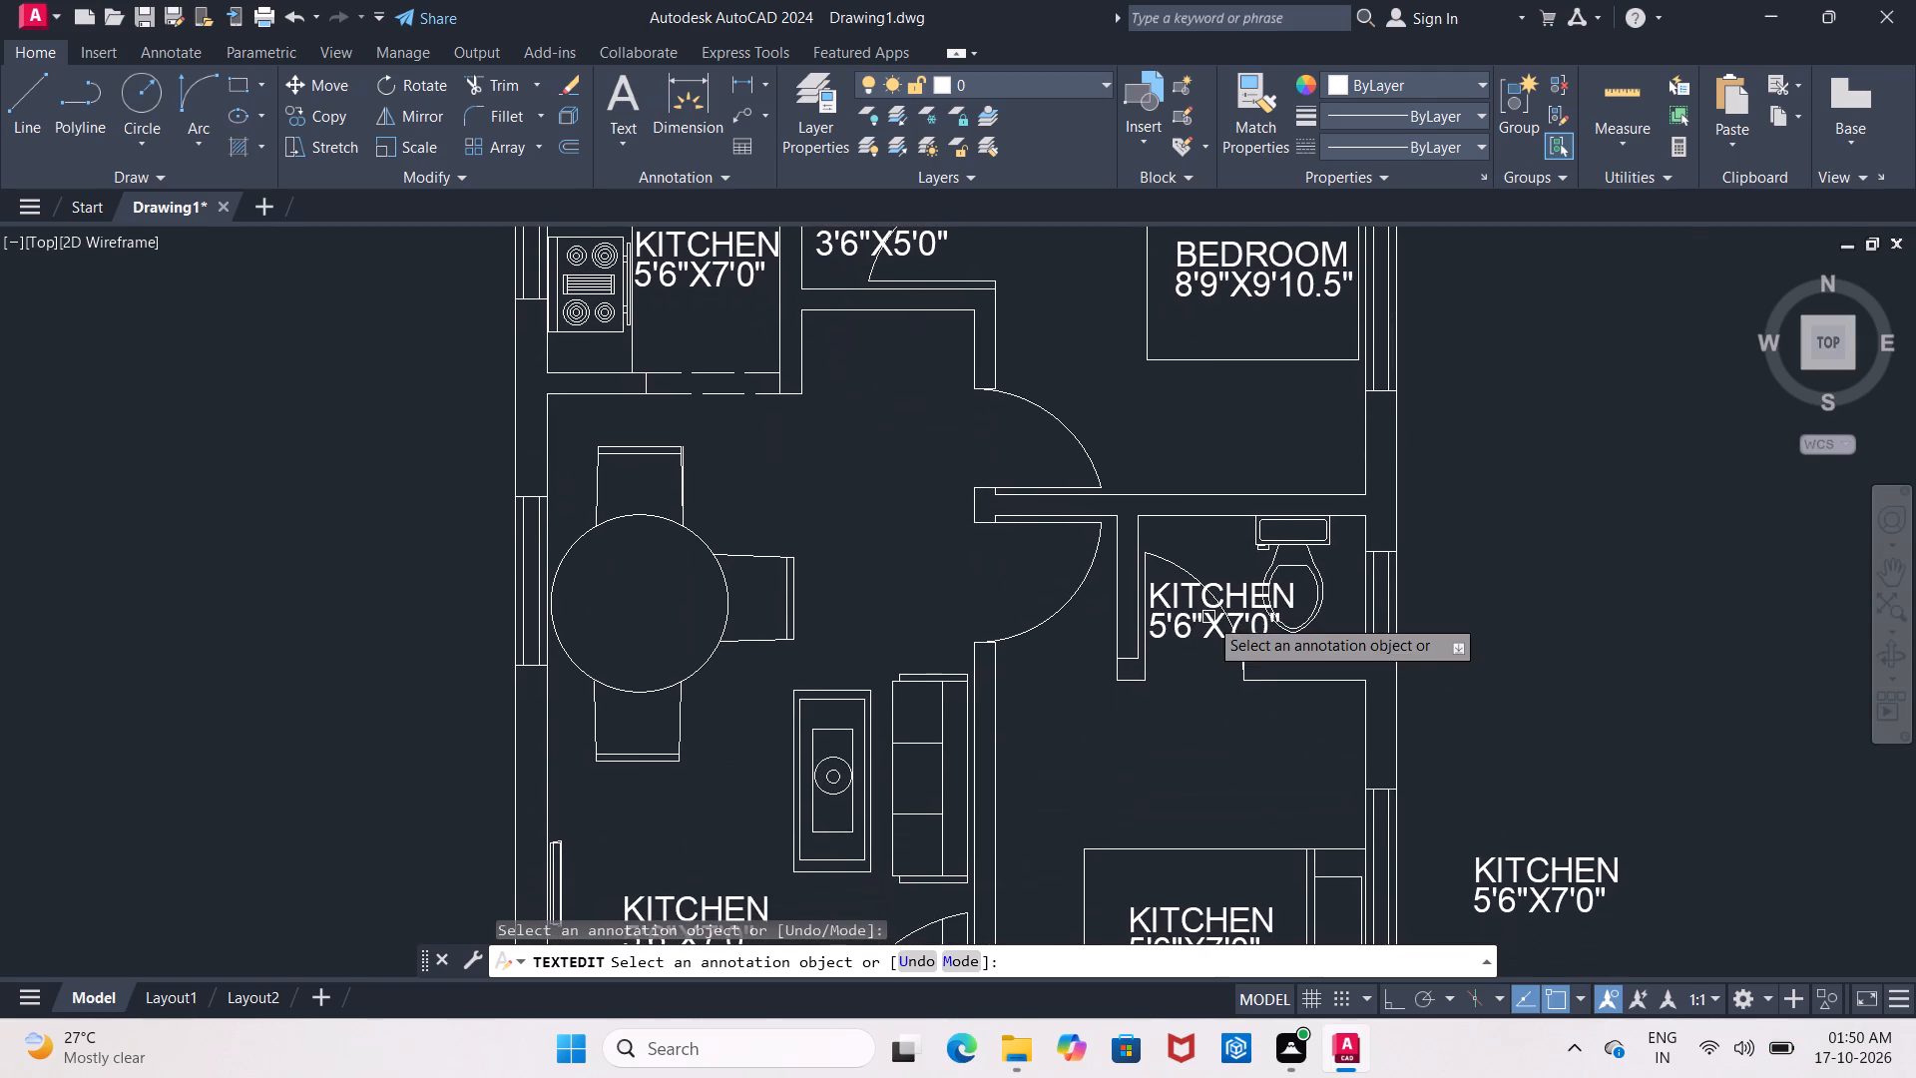
scroll(1204, 603, "up", 2)
left_click(1208, 605)
left_click(1208, 605)
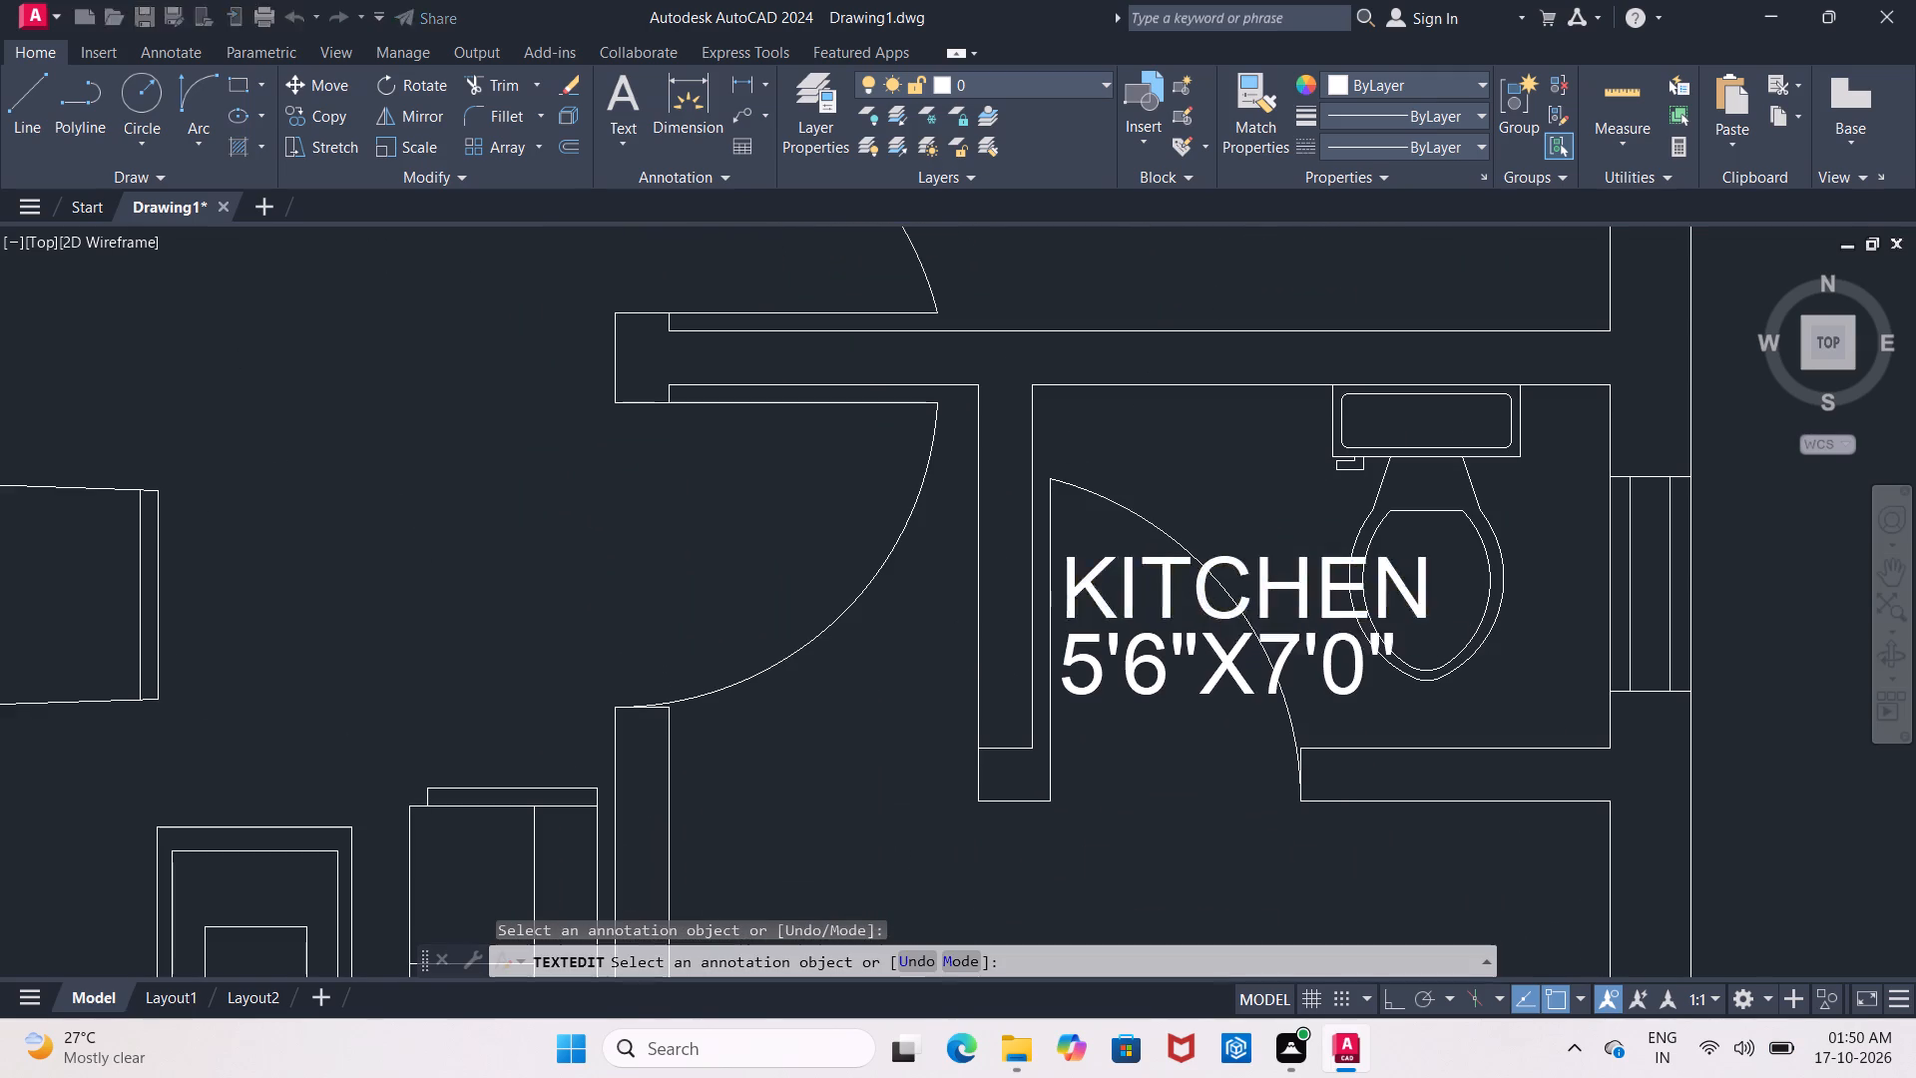
left_click(1210, 607)
left_click(1419, 593)
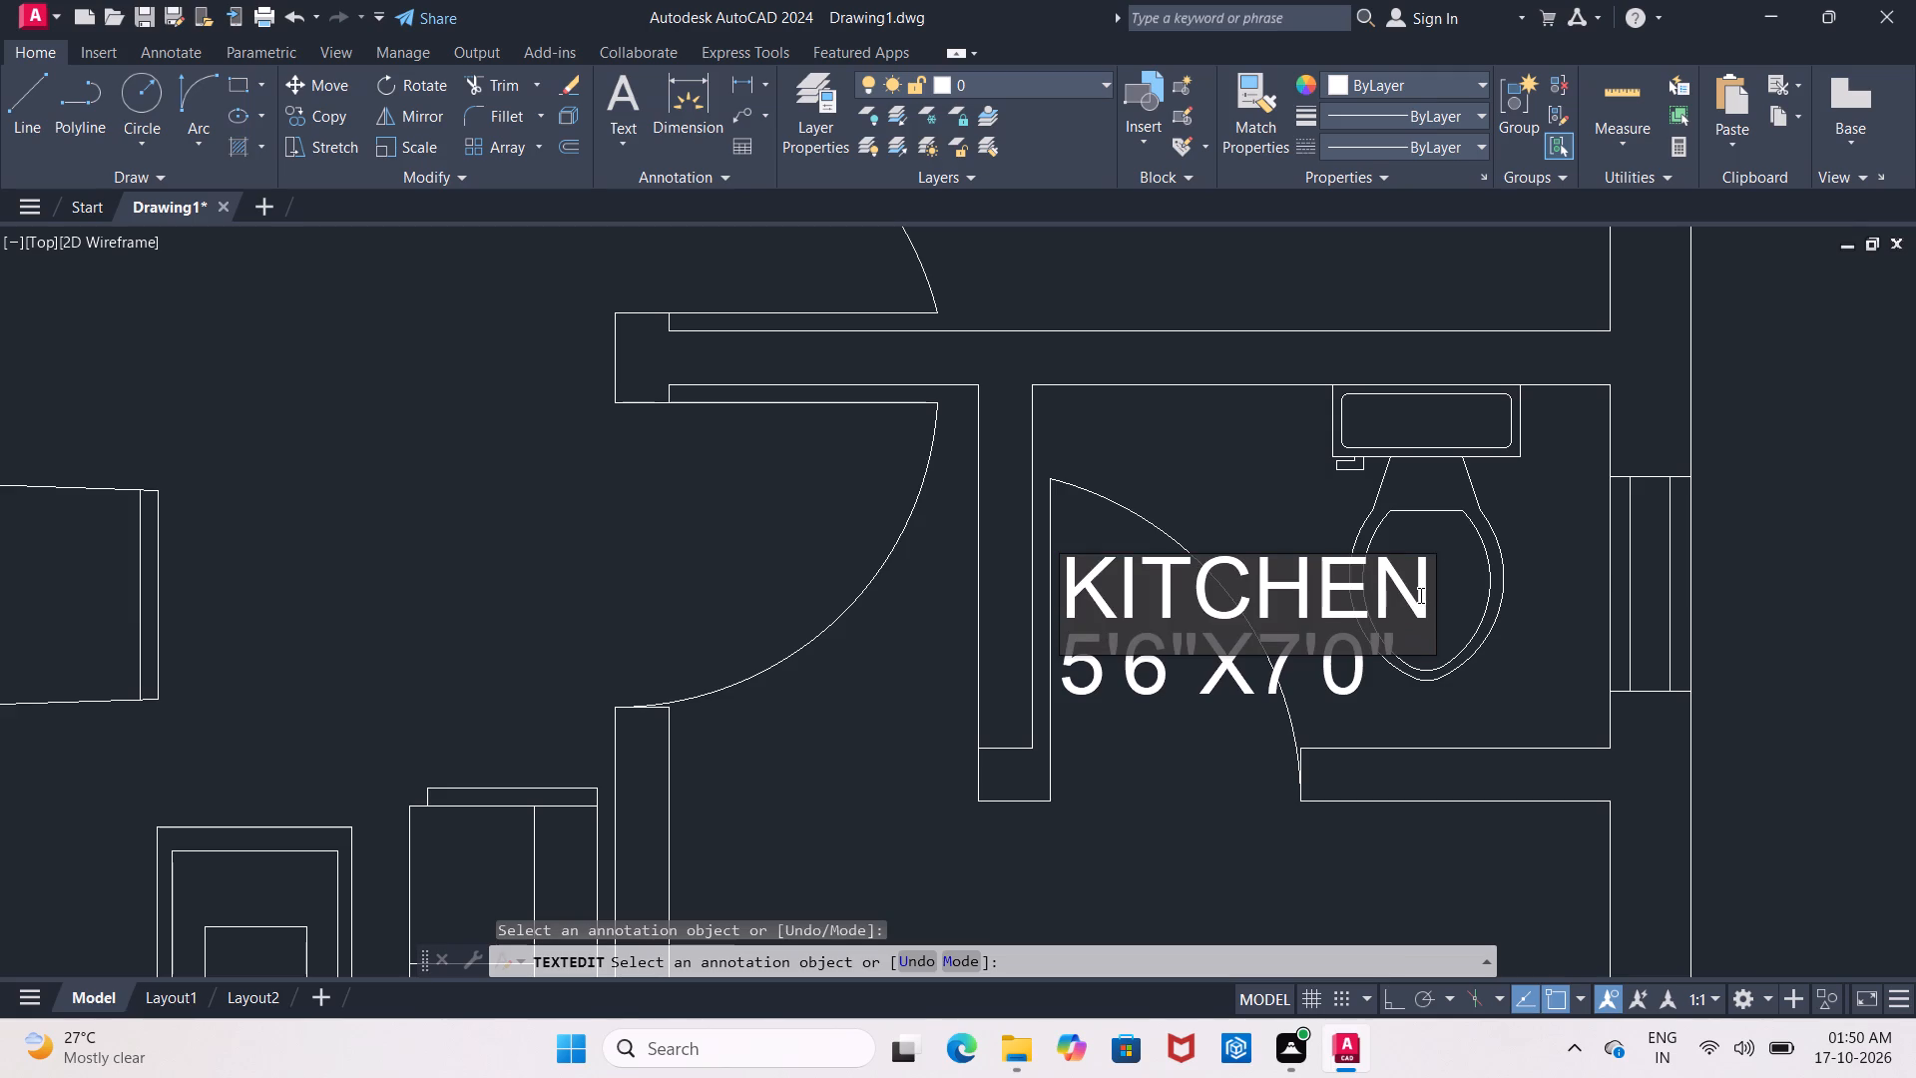
key("BackSpace")
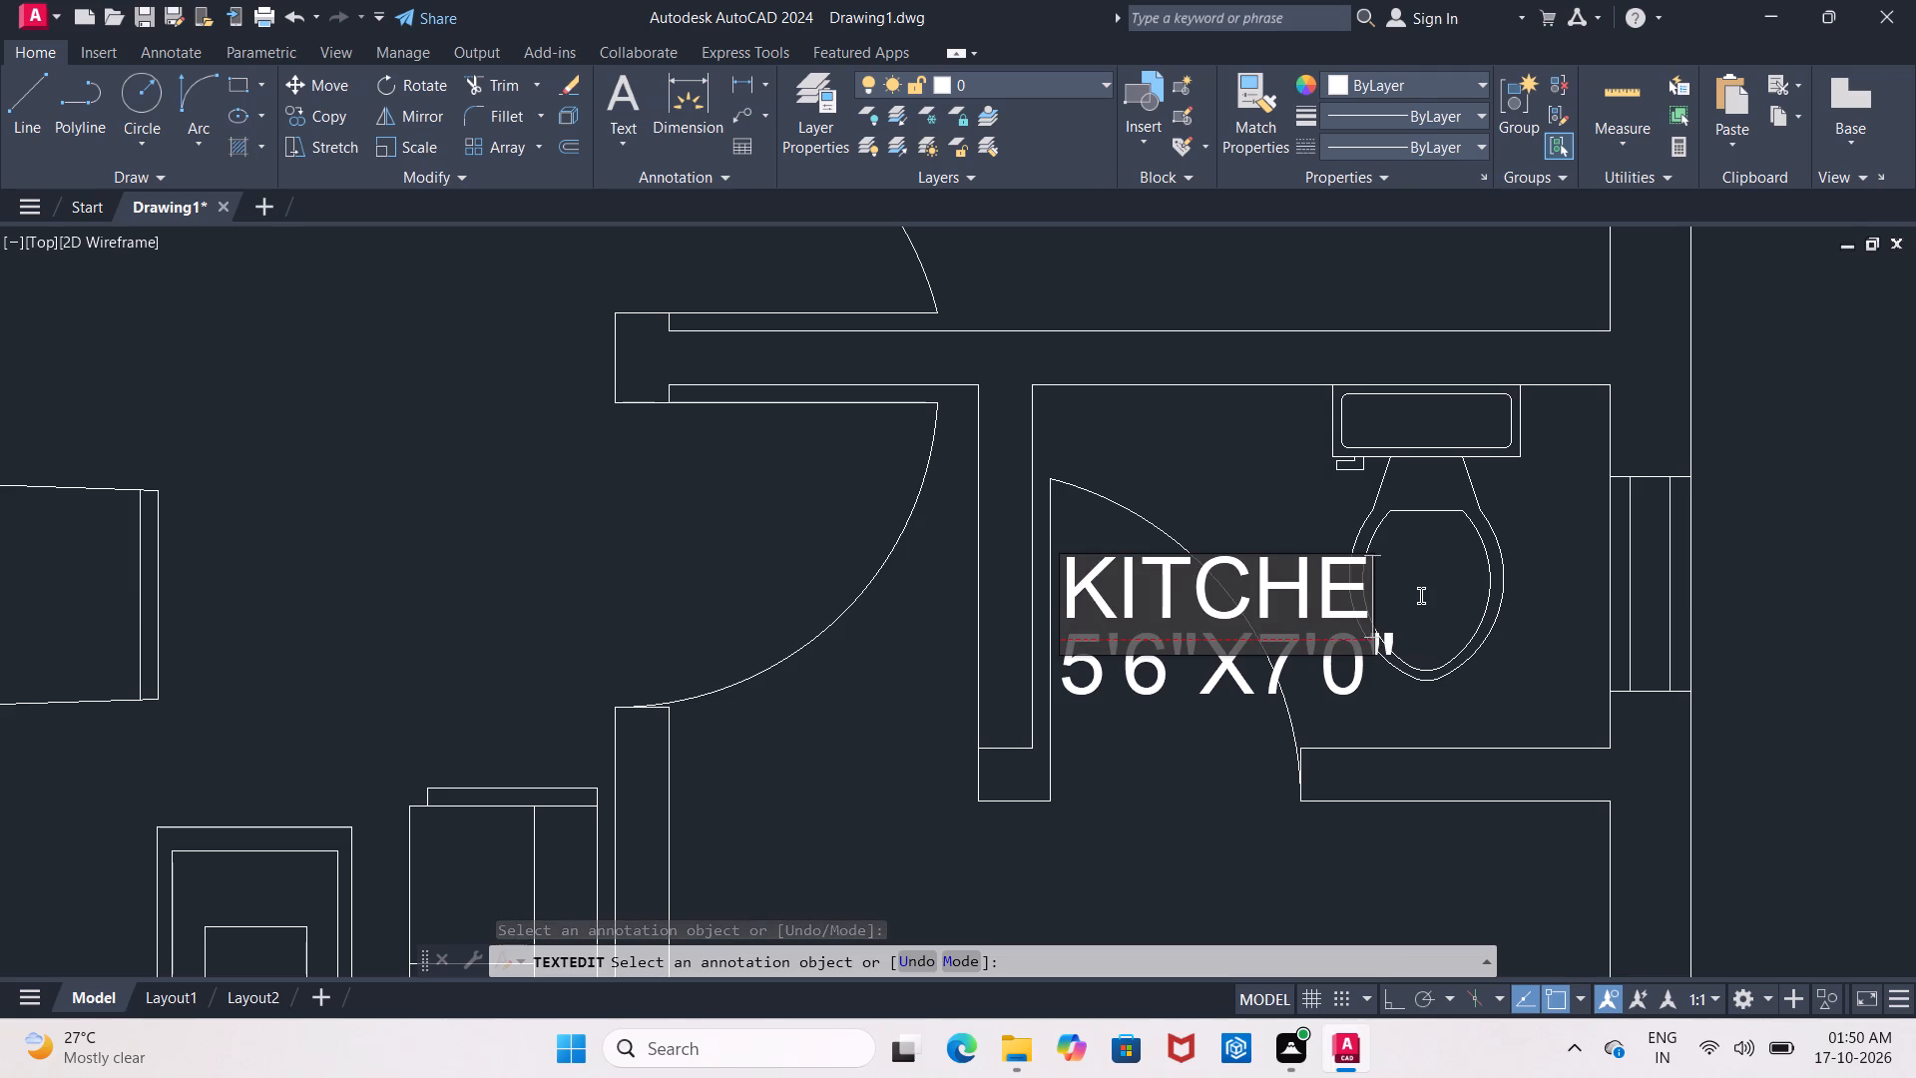
key("BackSpace")
key("BackSpace")
key("BackSpace")
key("BackSpace")
key("BackSpace")
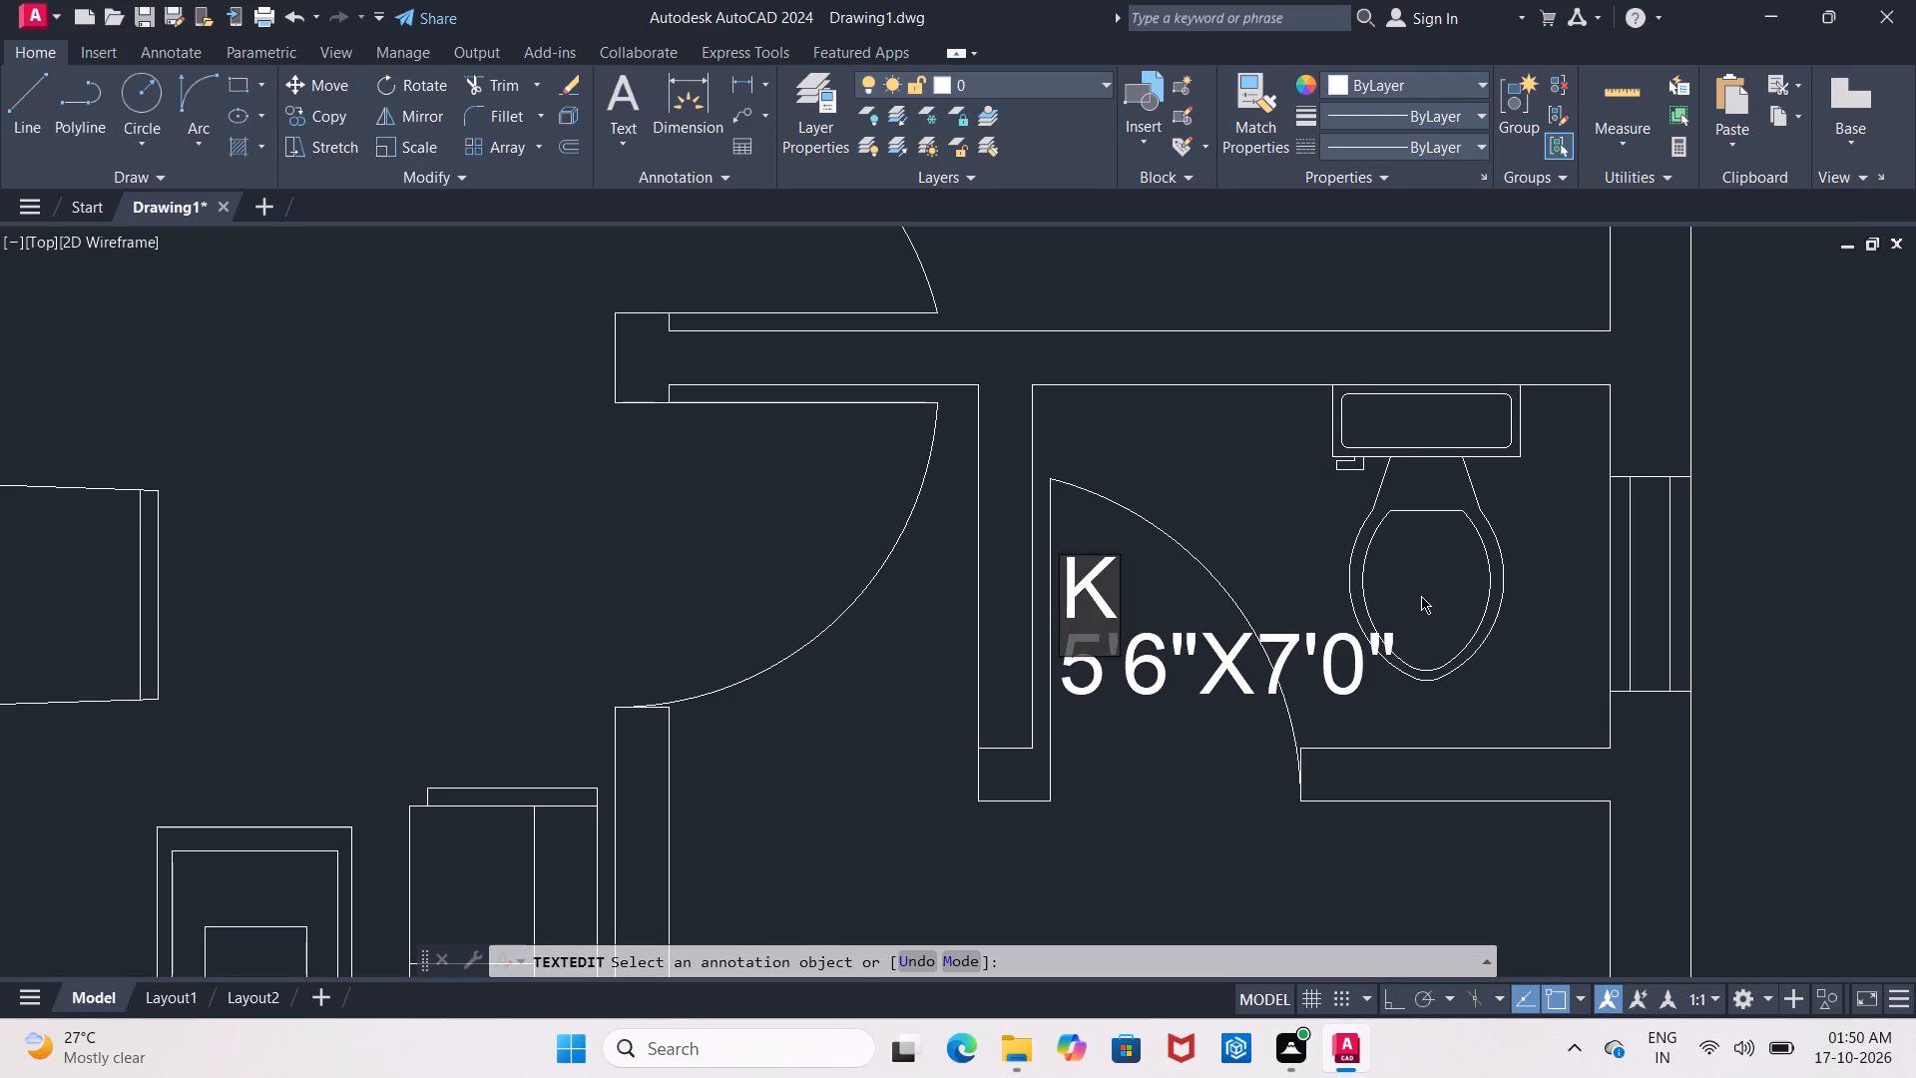
key("BackSpace")
key("t")
type("OILET")
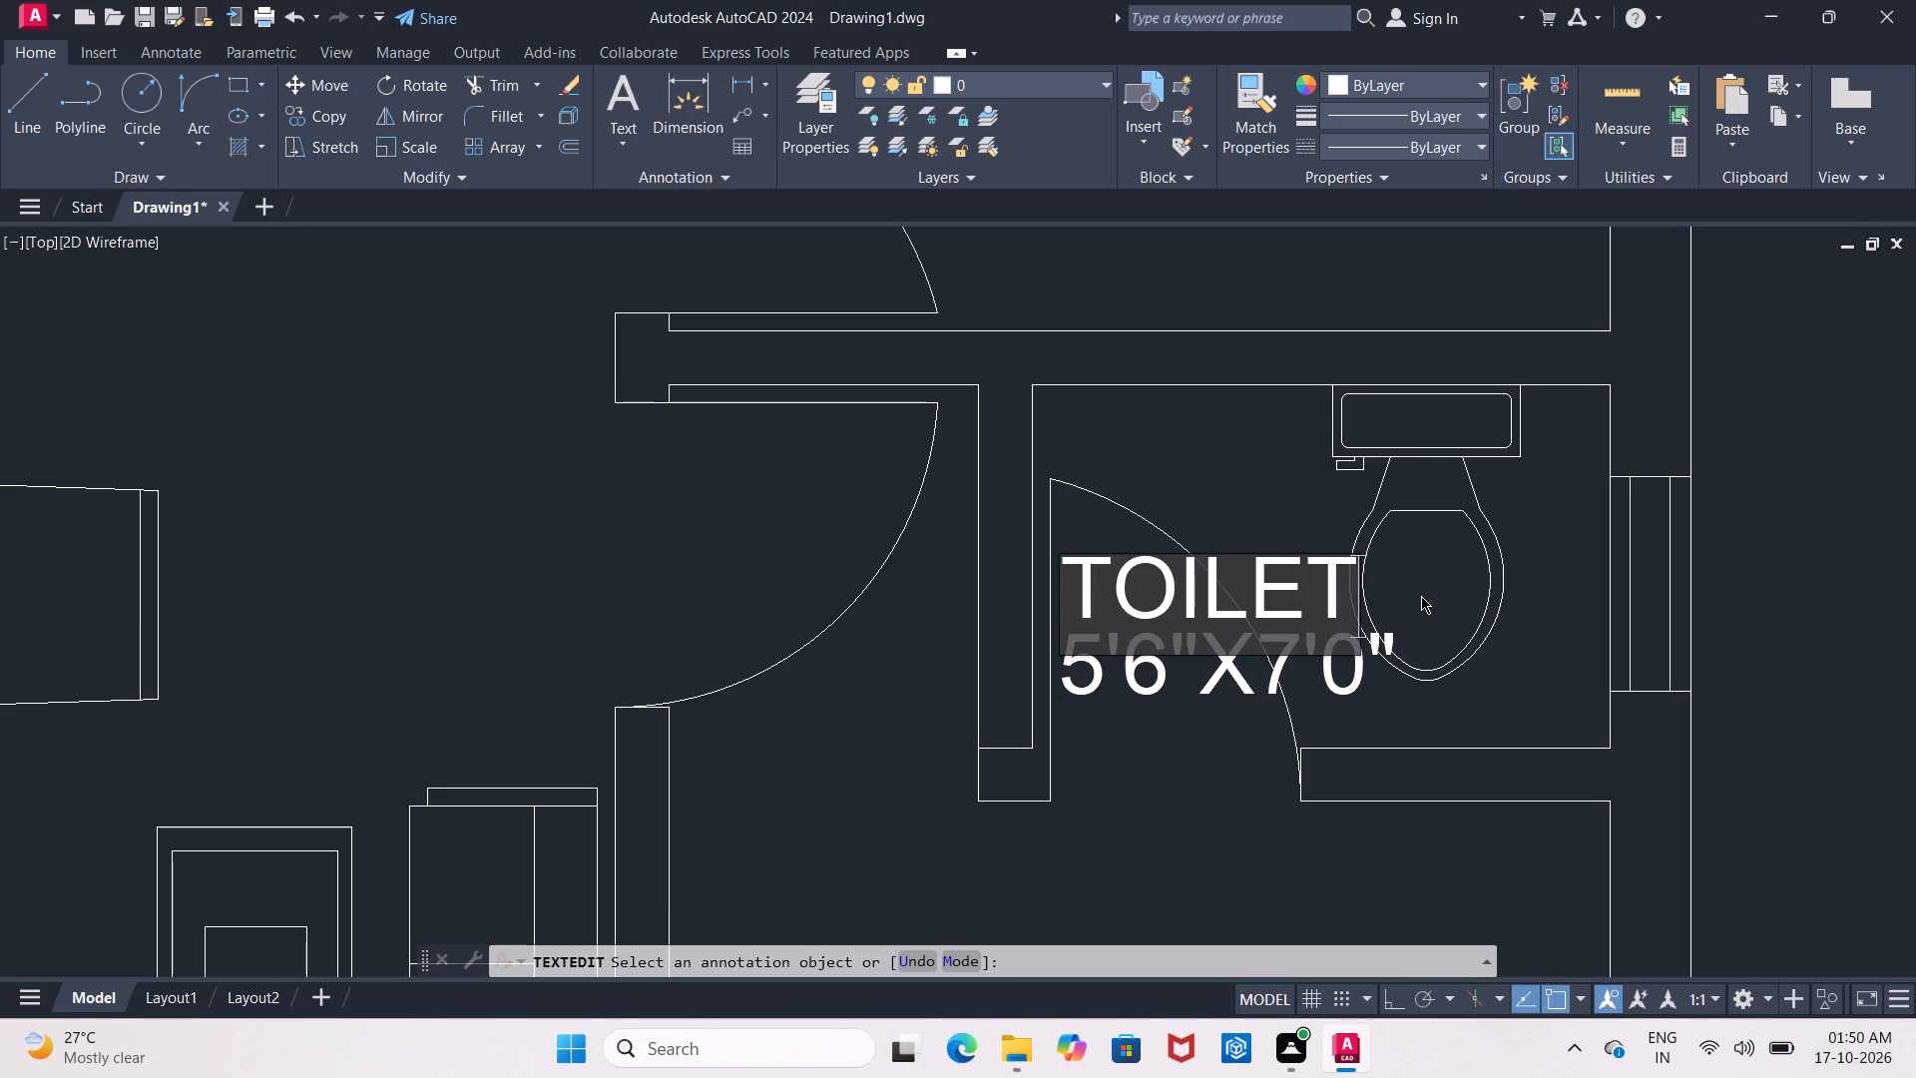
left_click(1455, 694)
Set the second dimension in the label of the toilet between the two bedrooms to 3'6".
left_click(1355, 685)
left_click(1355, 685)
left_click(1363, 681)
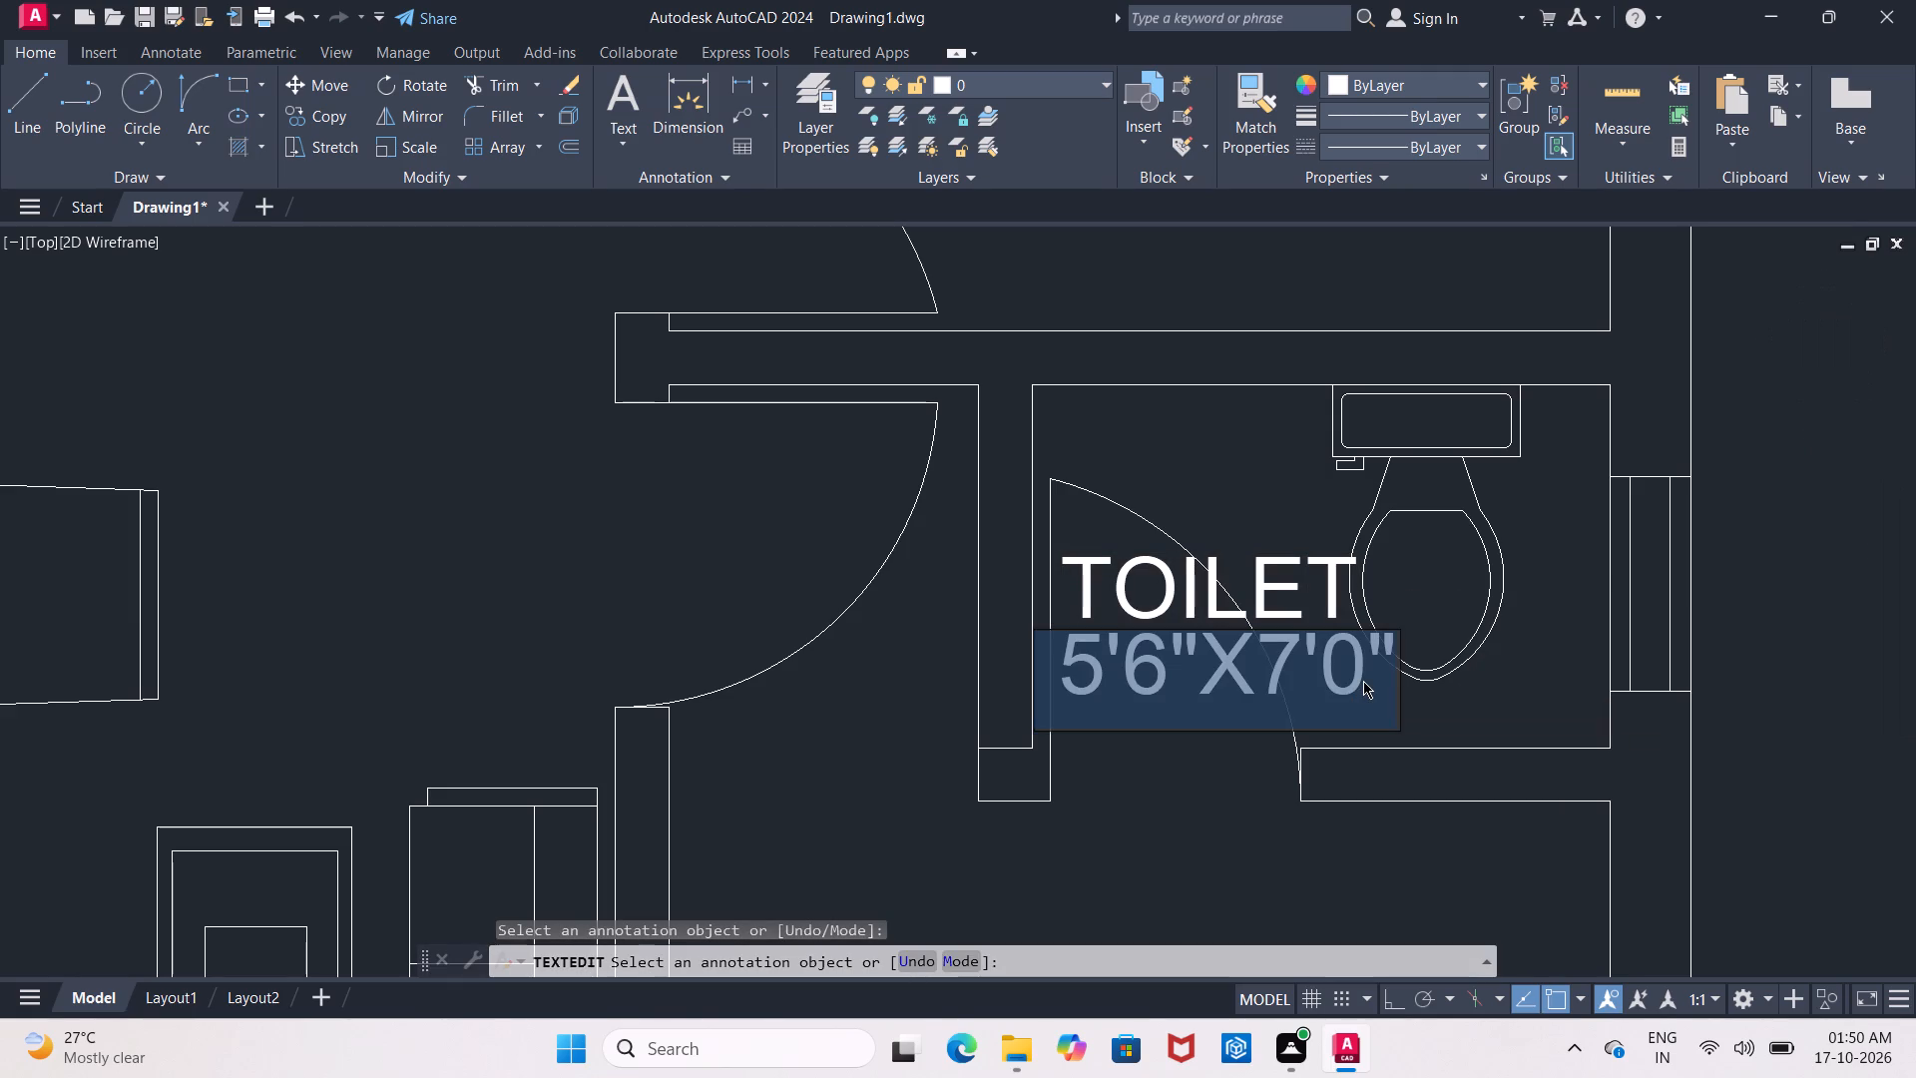
left_click(1363, 681)
left_click(1363, 681)
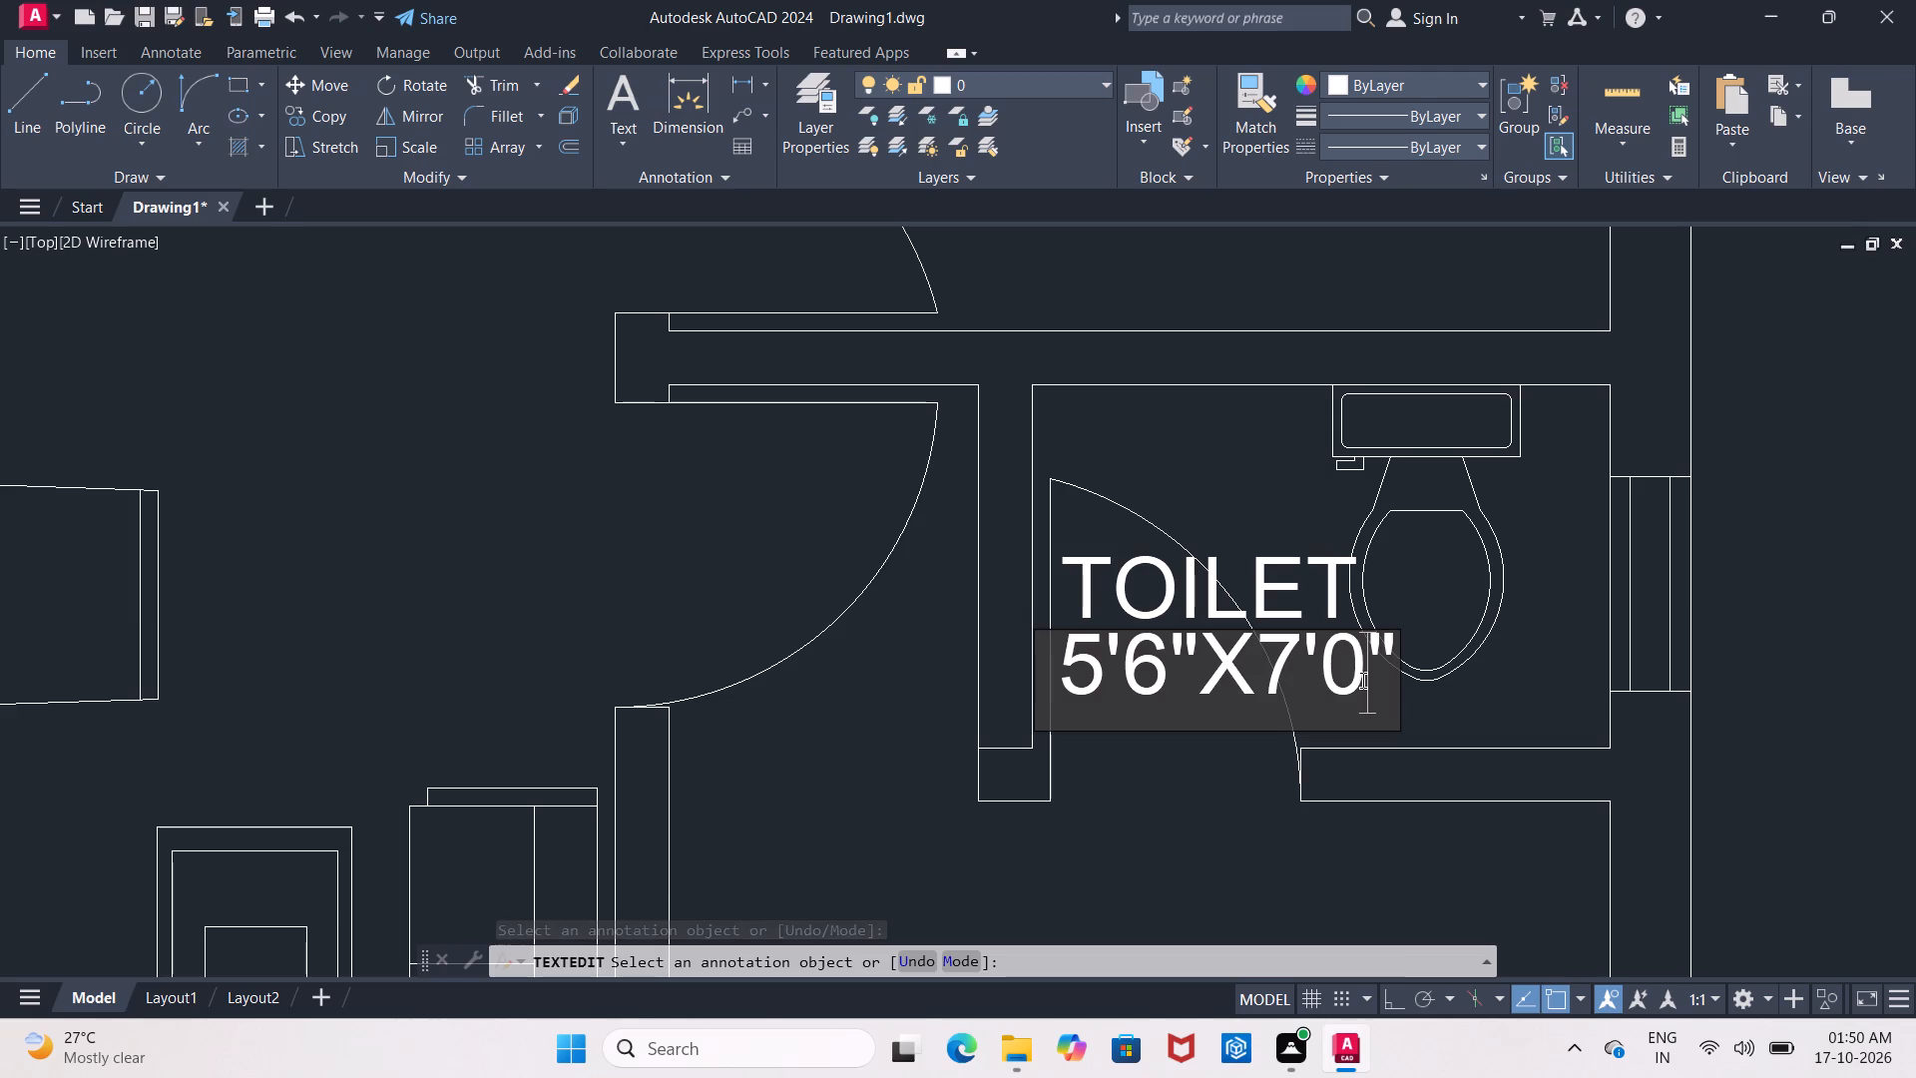
key("BackSpace")
key("BackSpace")
key("BackSpace")
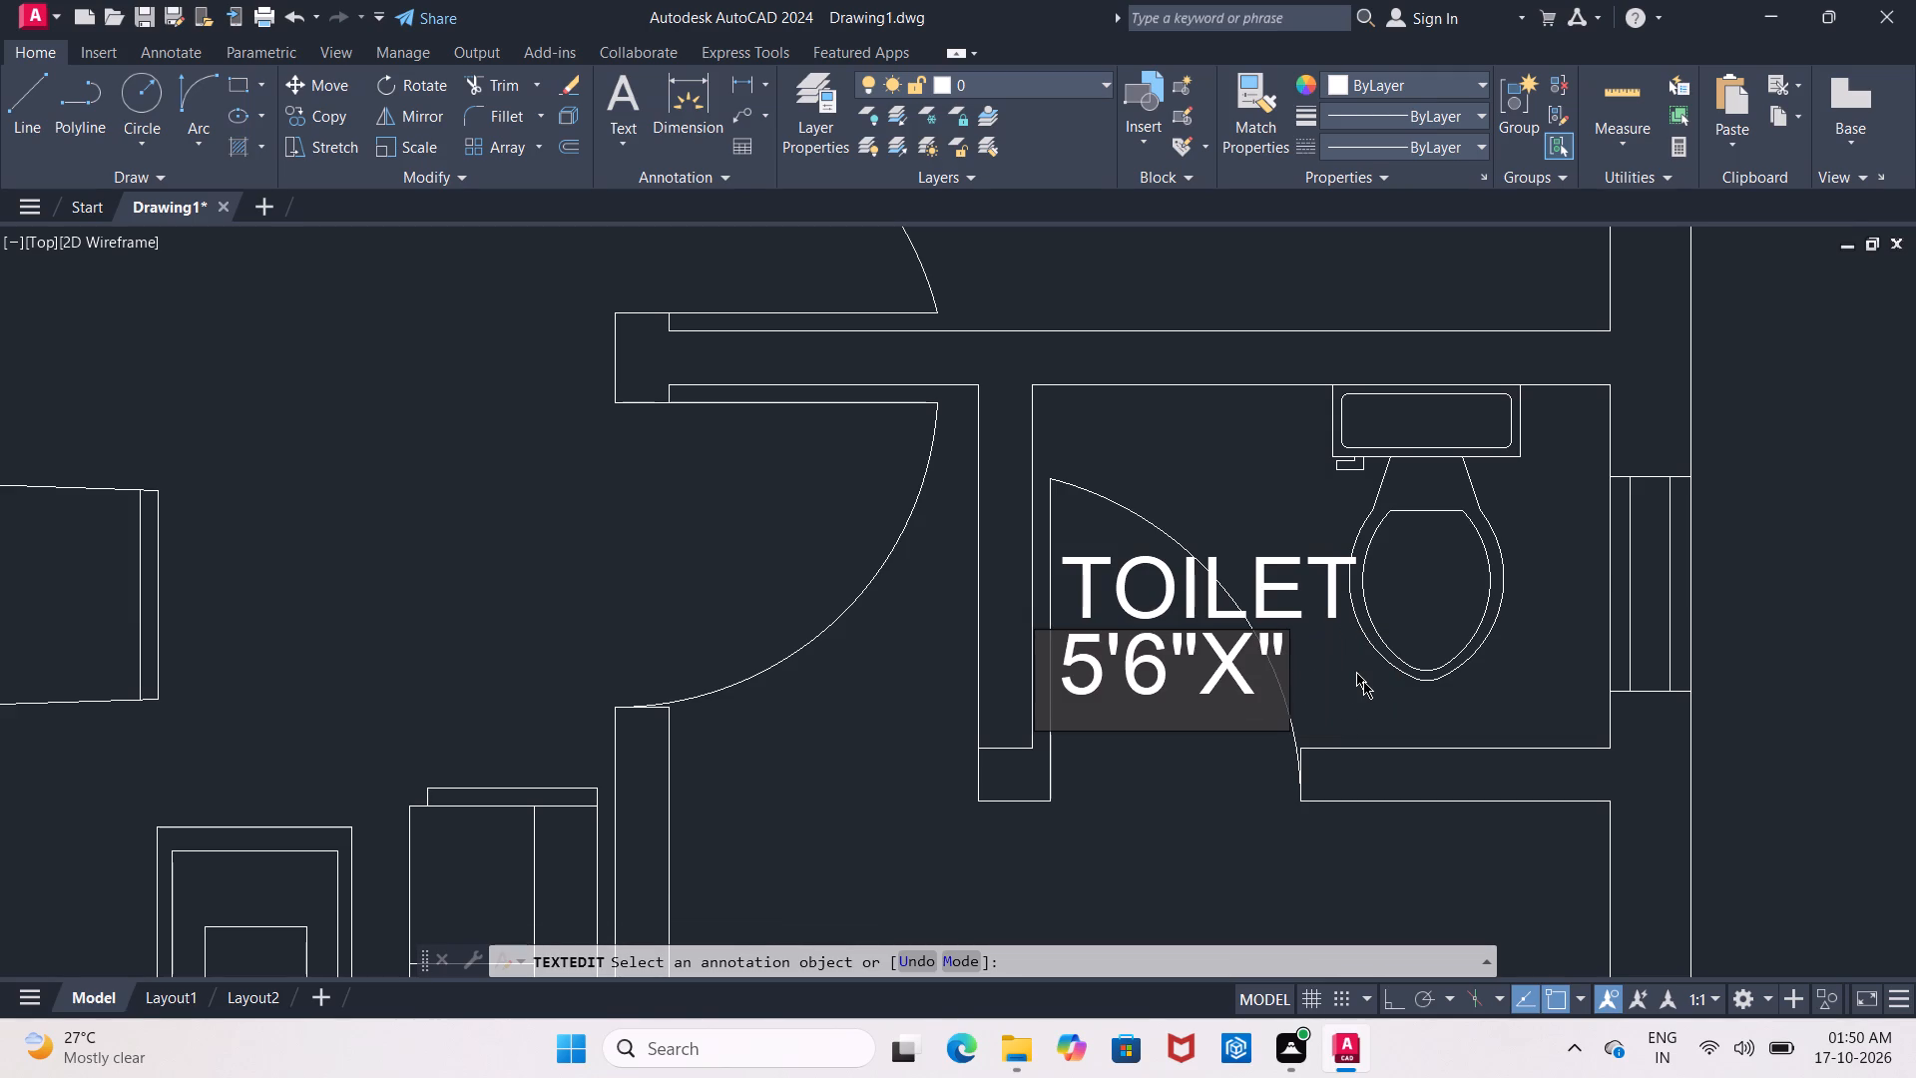
type("3'")
key("6")
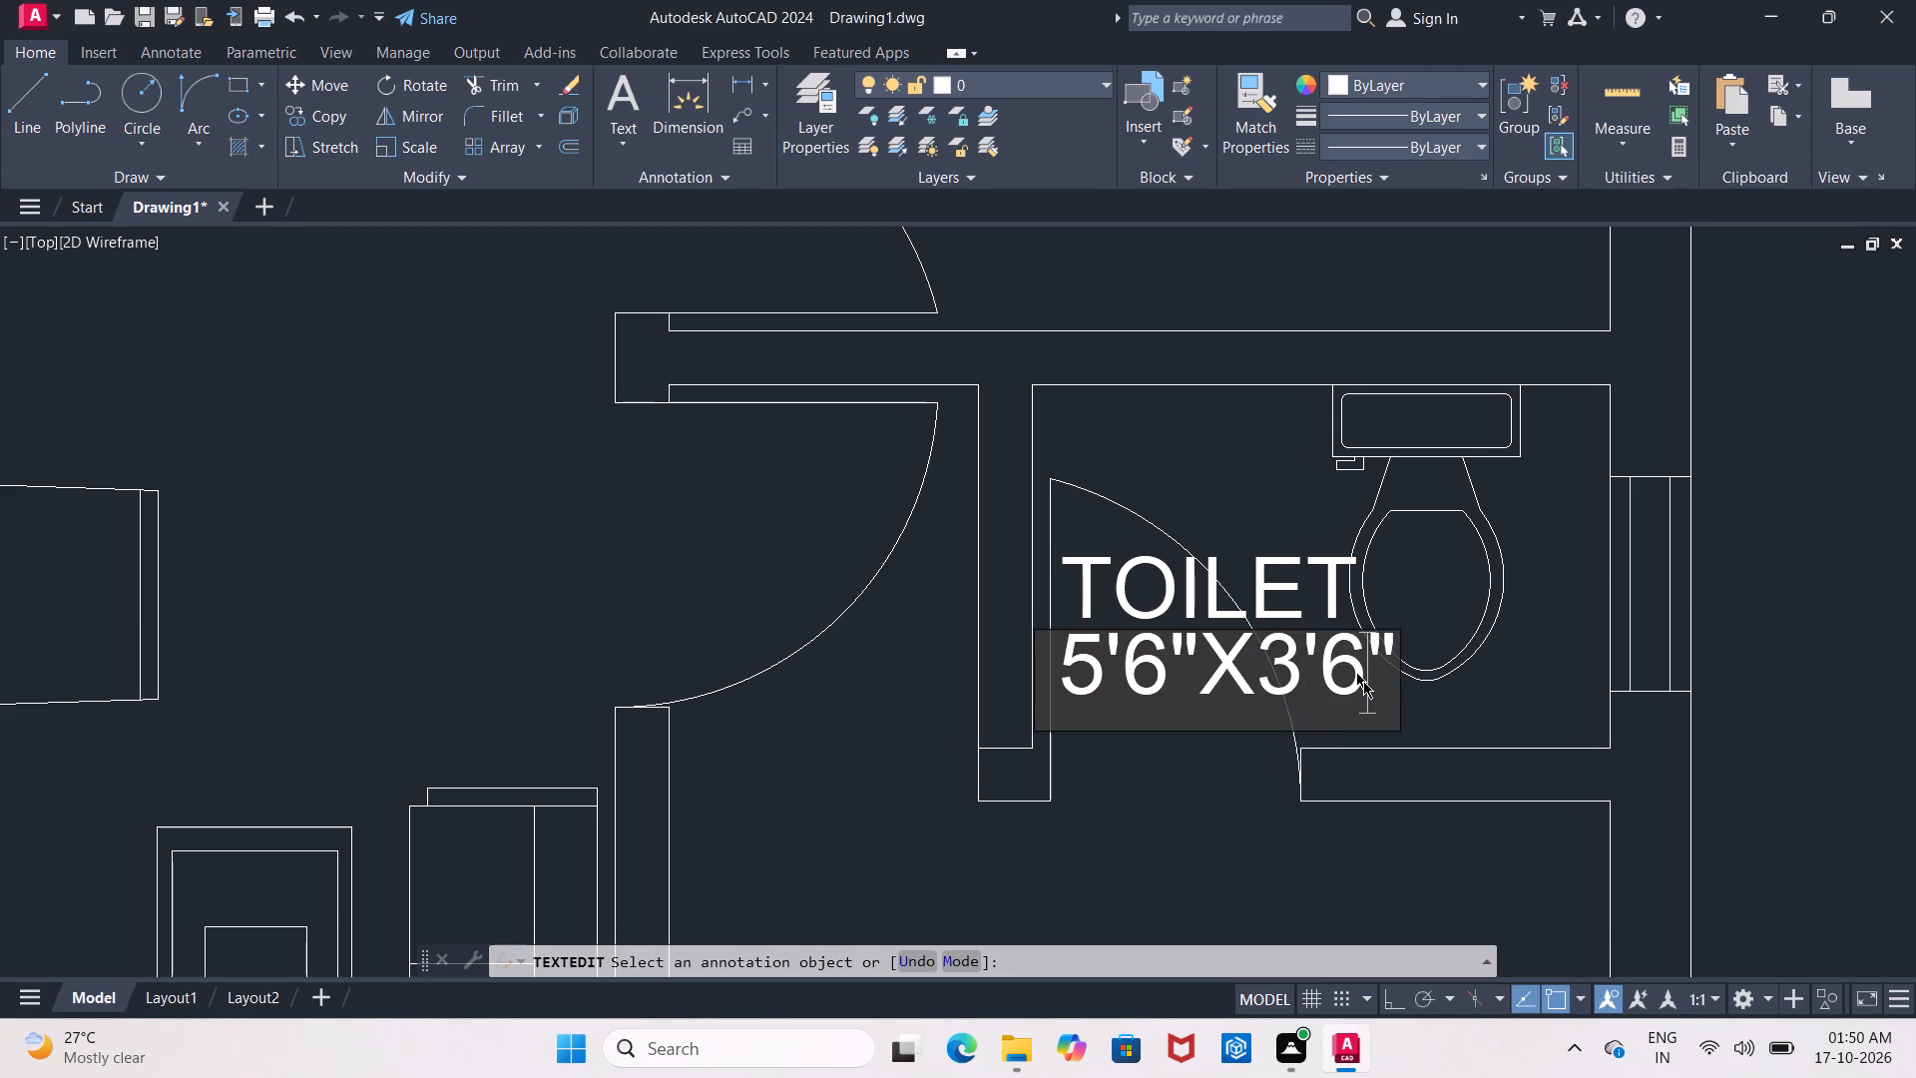
Set the first dimension in the same toilet's label to 5'4.5".
key("Left")
key("Left")
key("Left")
key("Left")
key("Left")
key("BackSpace")
key("BackSpace")
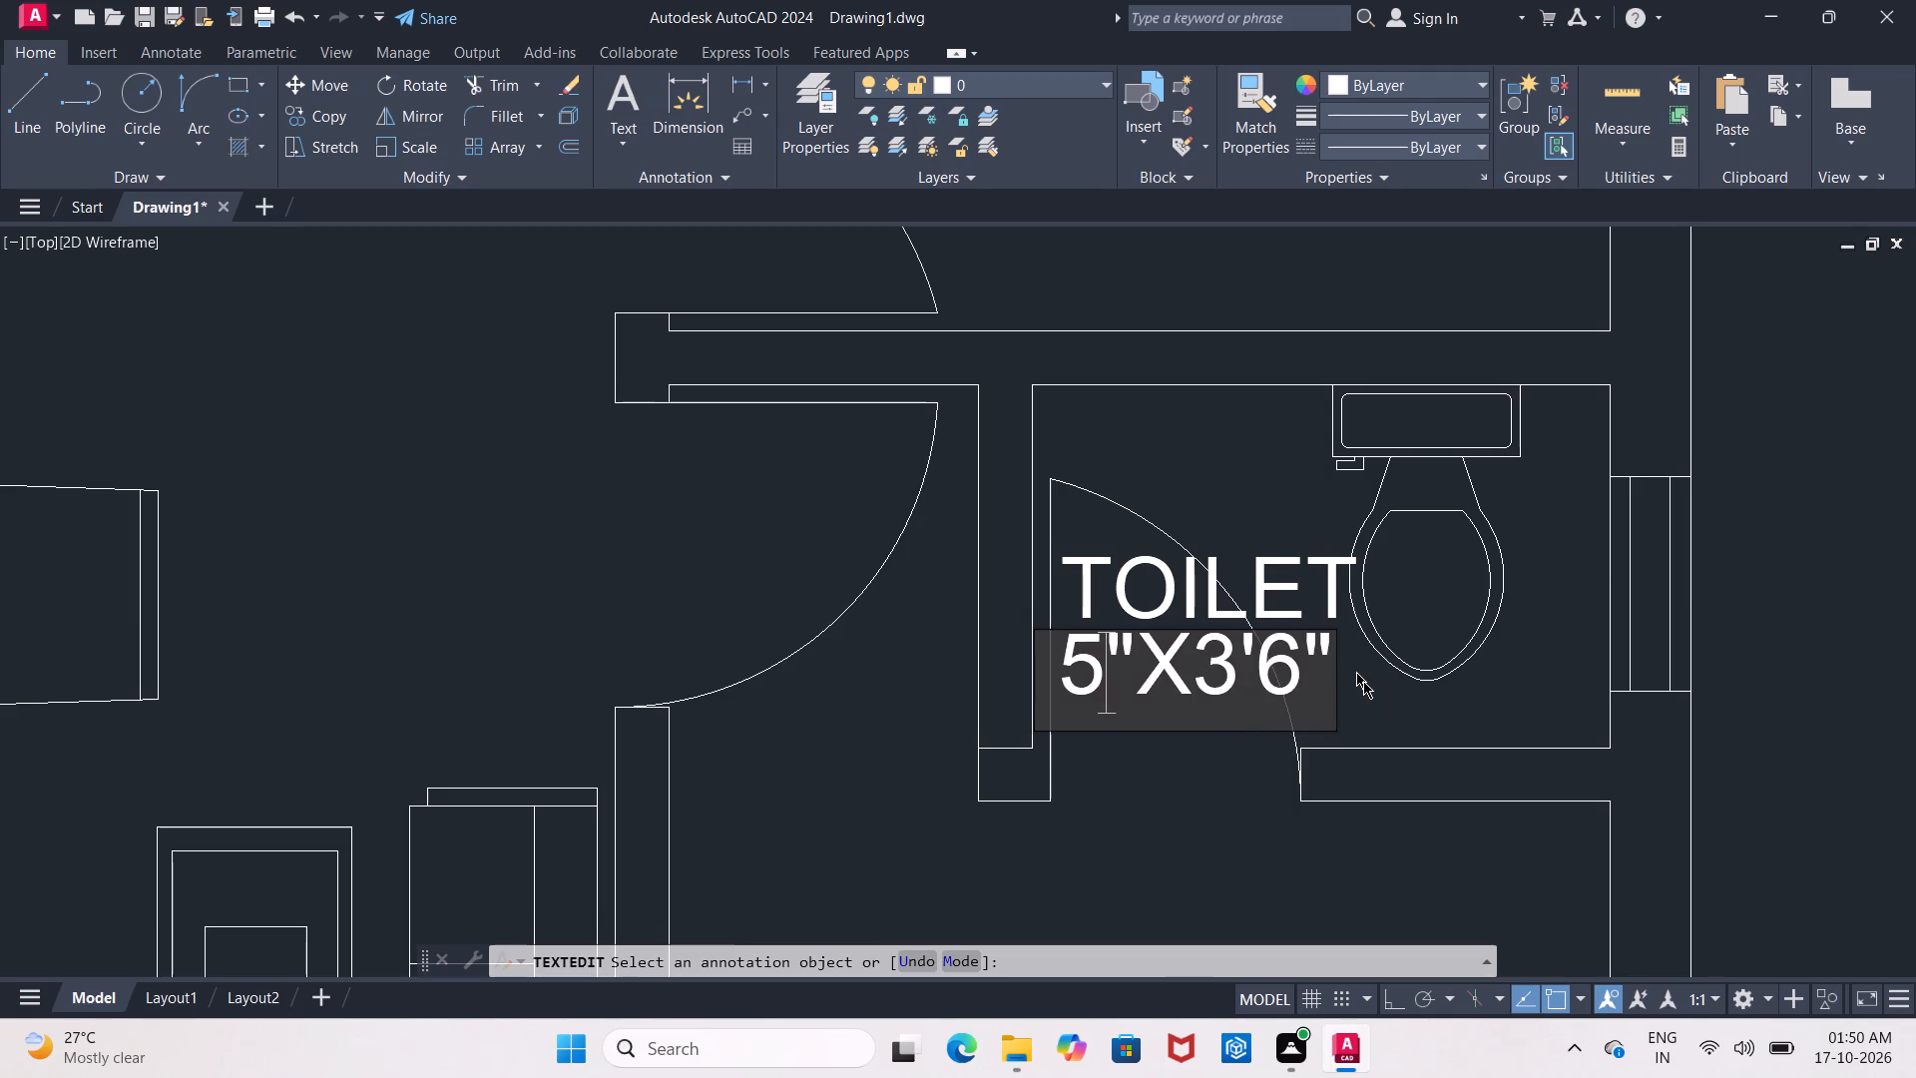
key("BackSpace")
type("5'")
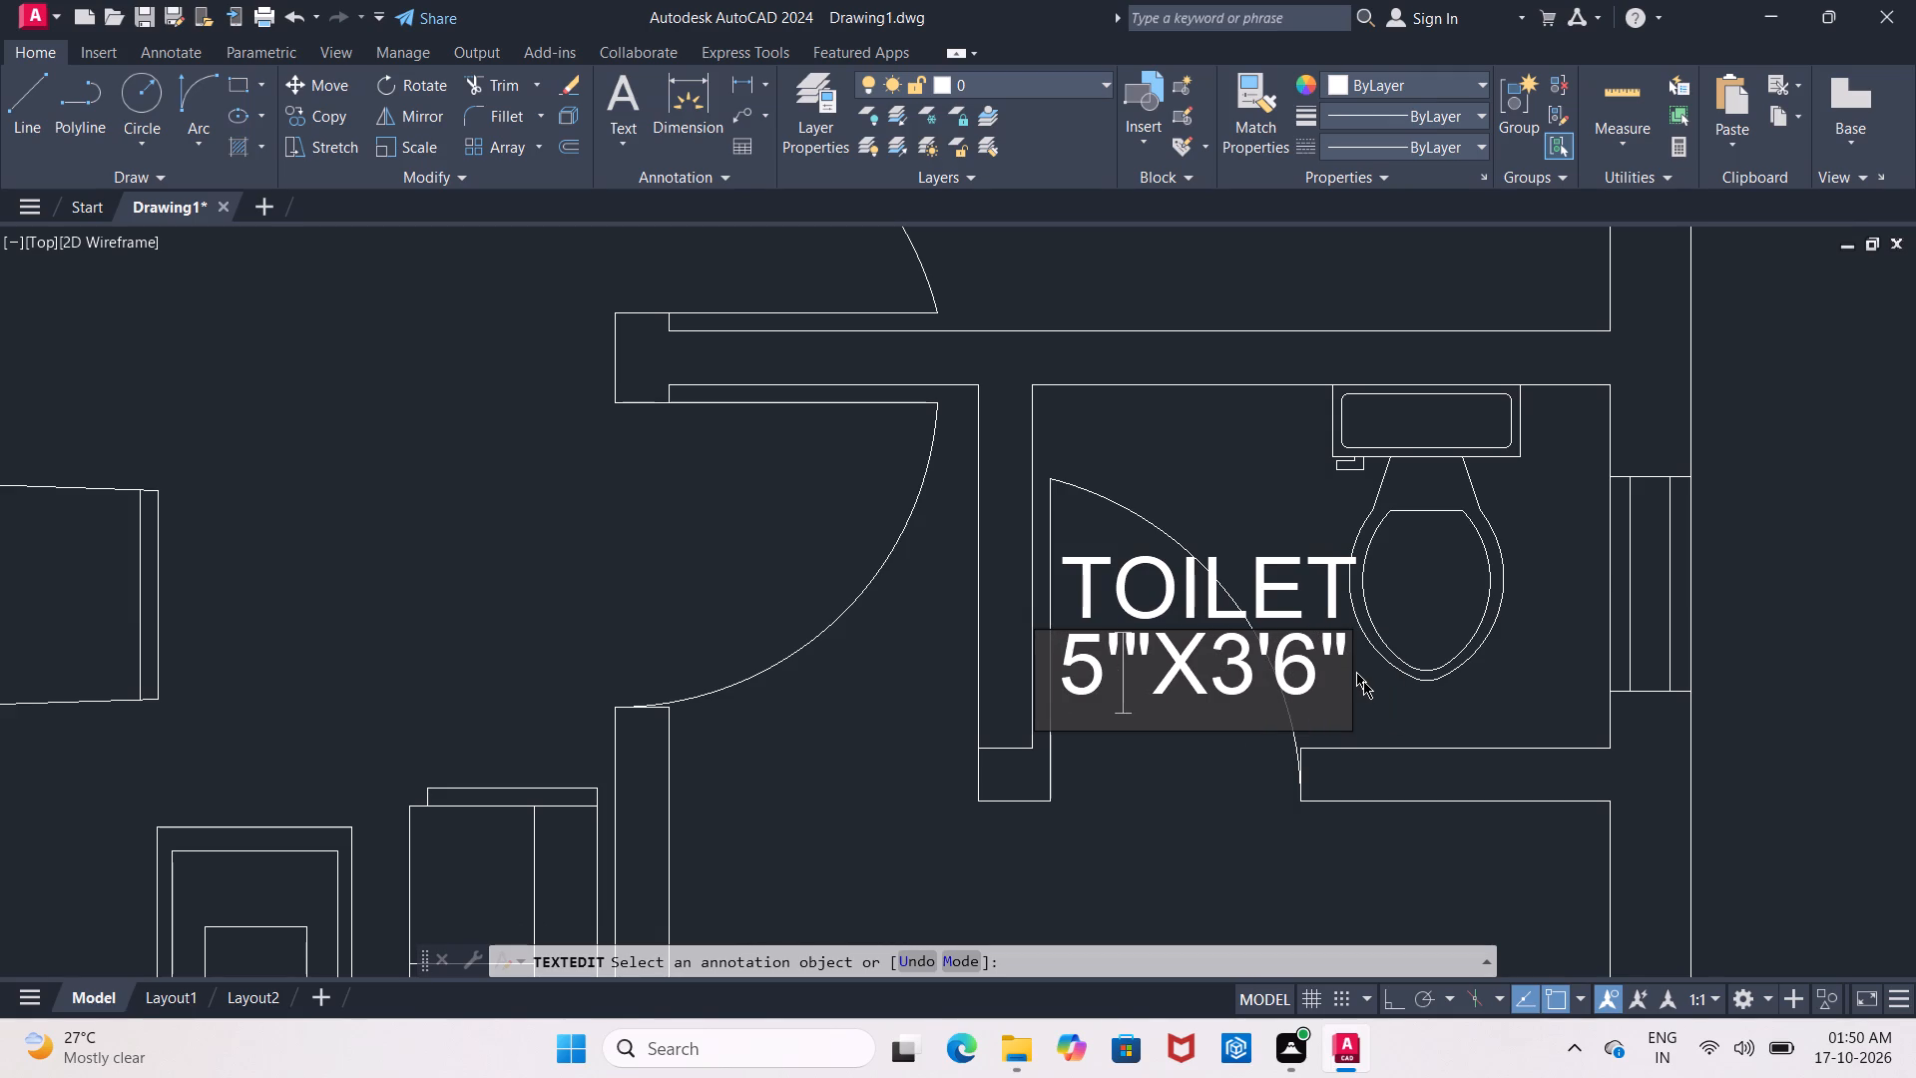
type("4.5")
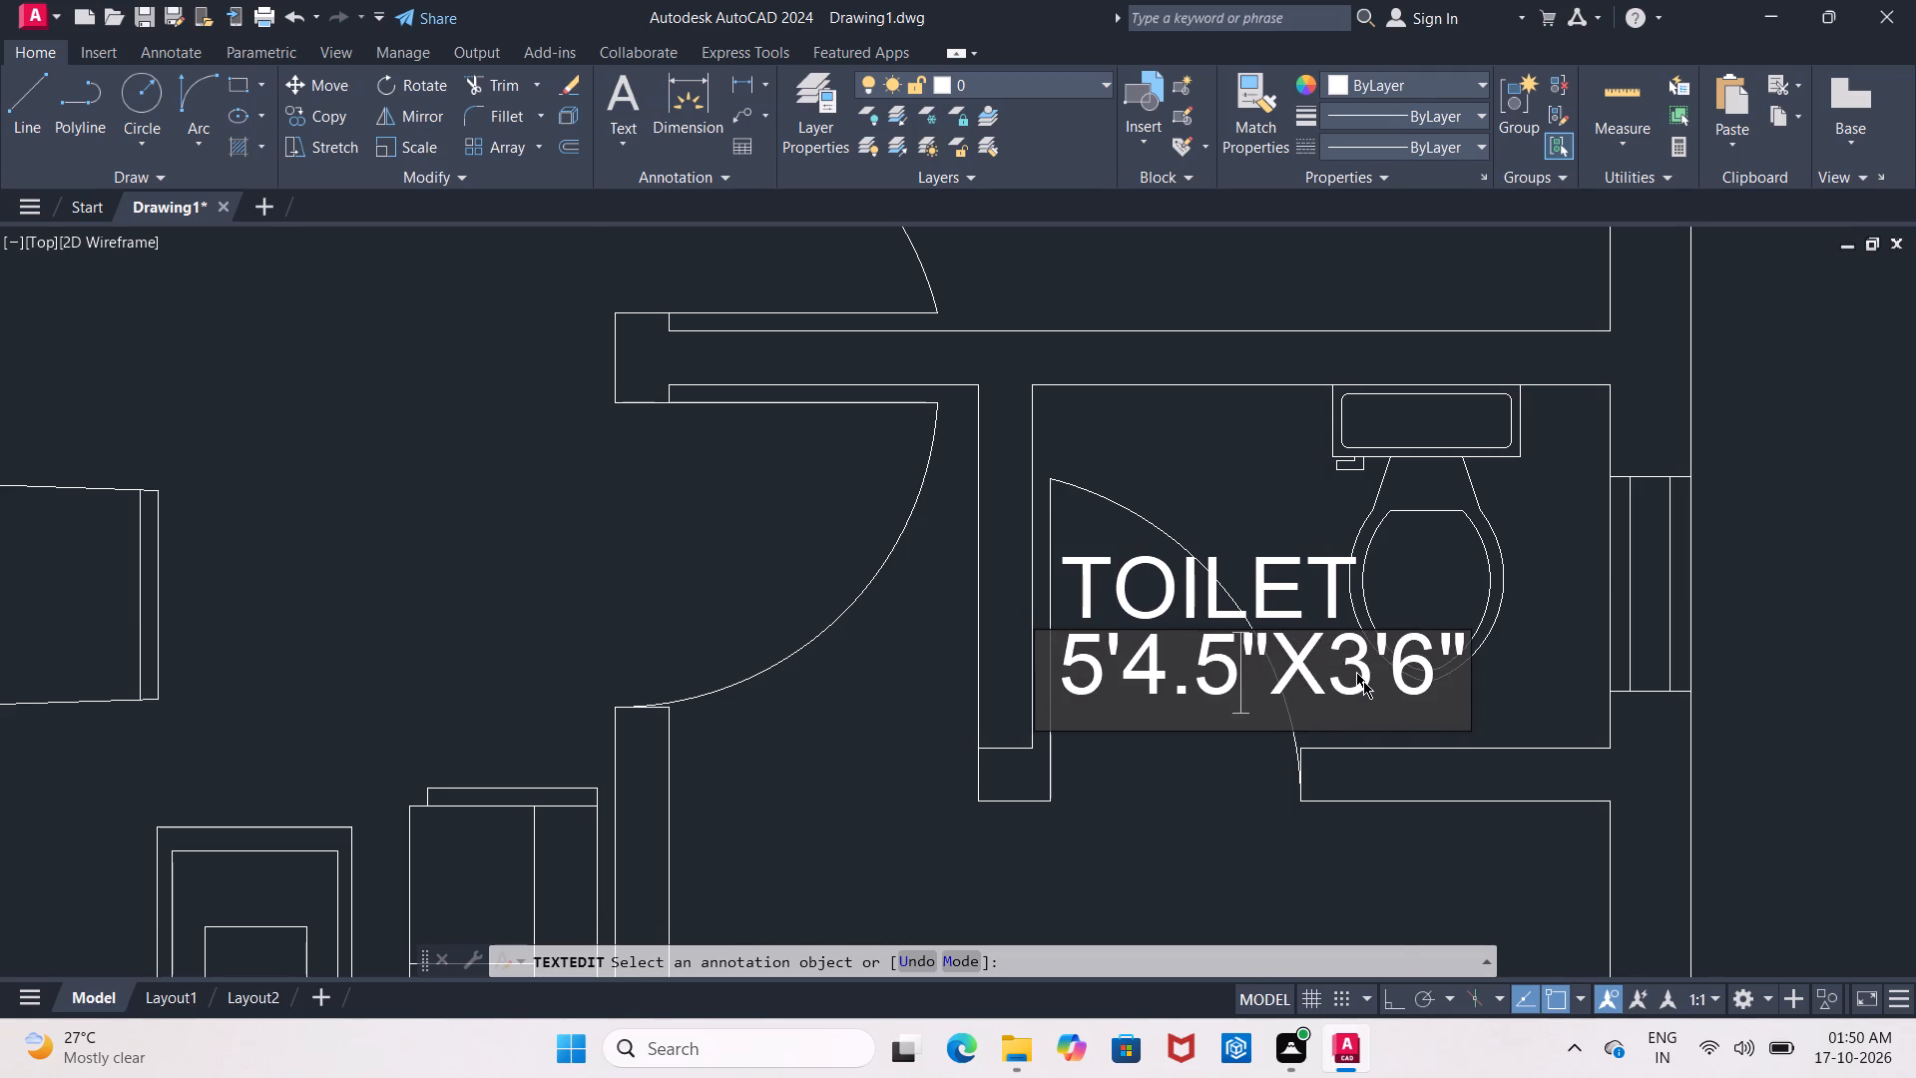
Insert a leading space before TOILET in the label above 5'4.5"X3'6".
scroll(1366, 682, "down", 2)
scroll(1277, 658, "up", 2)
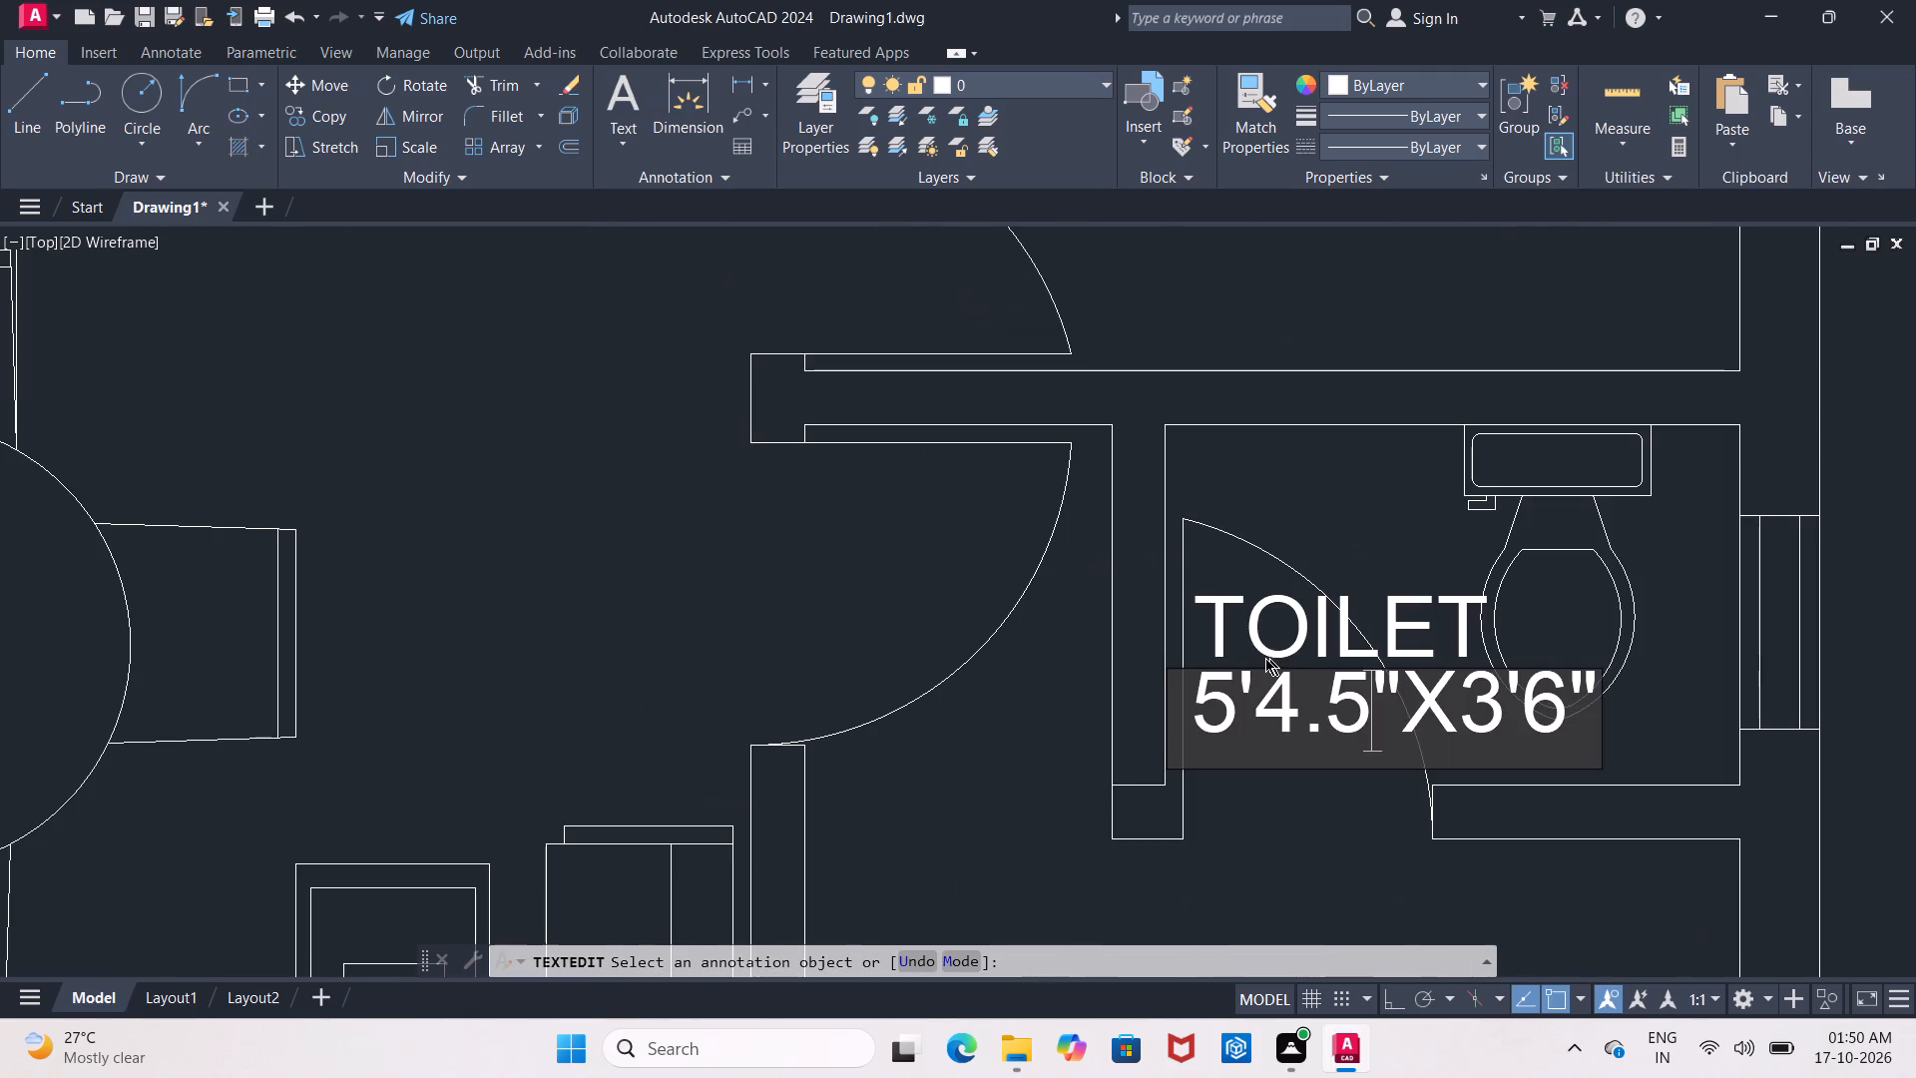
left_click(1207, 637)
left_click(1208, 639)
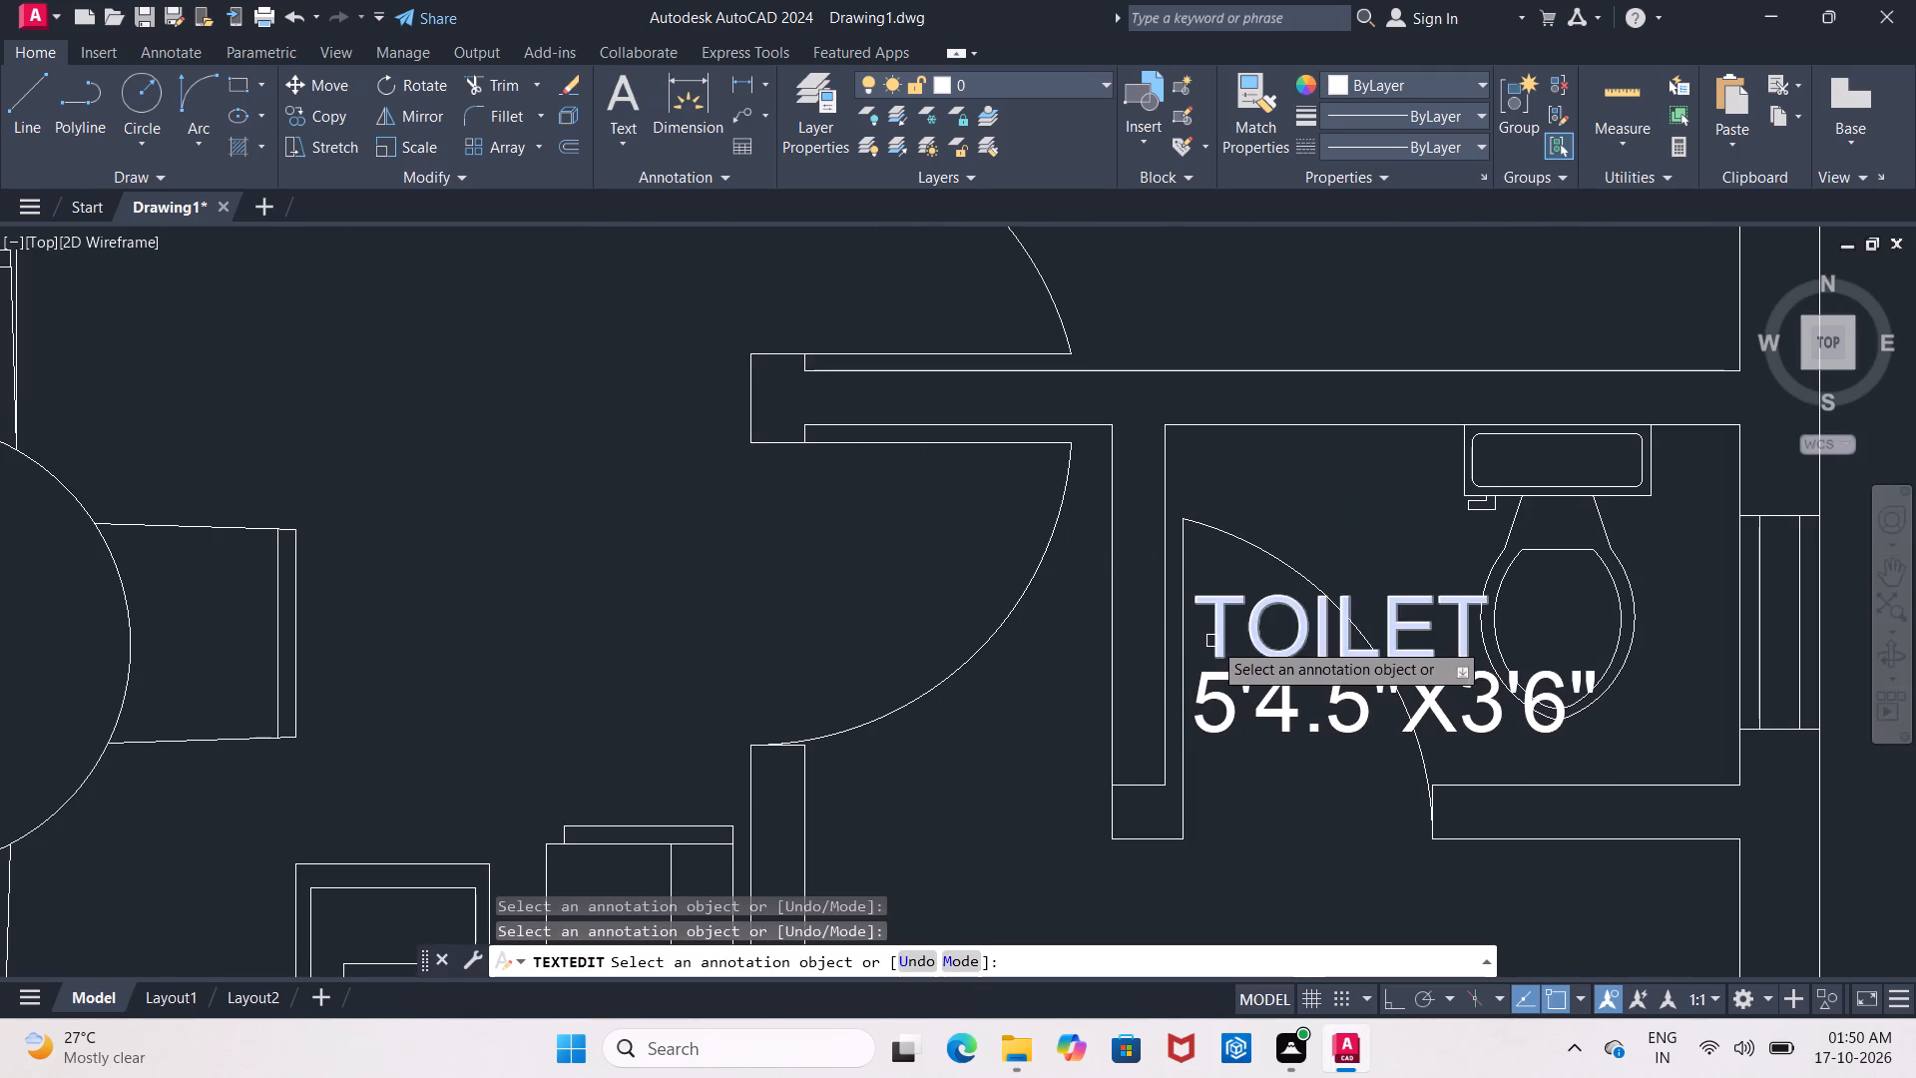
left_click(1216, 645)
left_click(1216, 645)
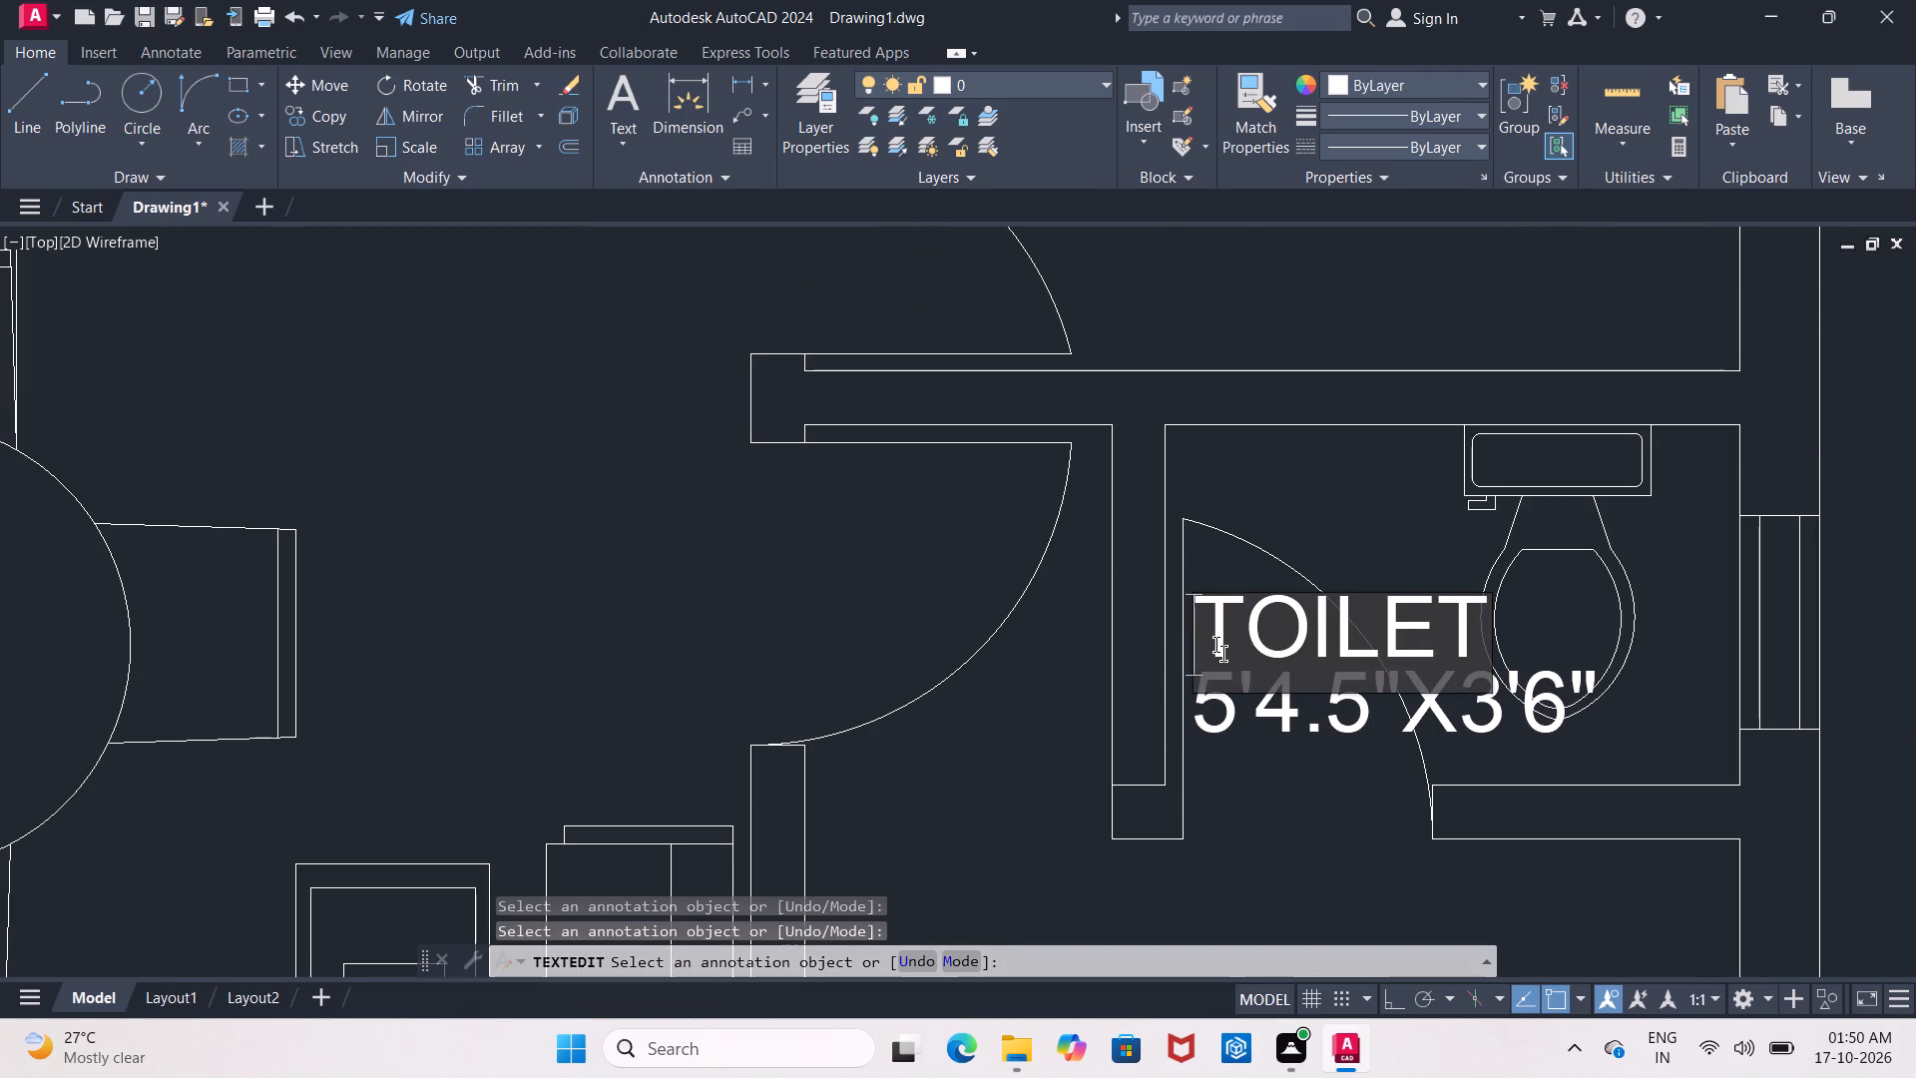
key("space")
Change the name line of the label copy on the south bedroom's bed to BEDROOM.
scroll(1303, 749, "down", 3)
middle_click_drag(1303, 749, 1282, 566)
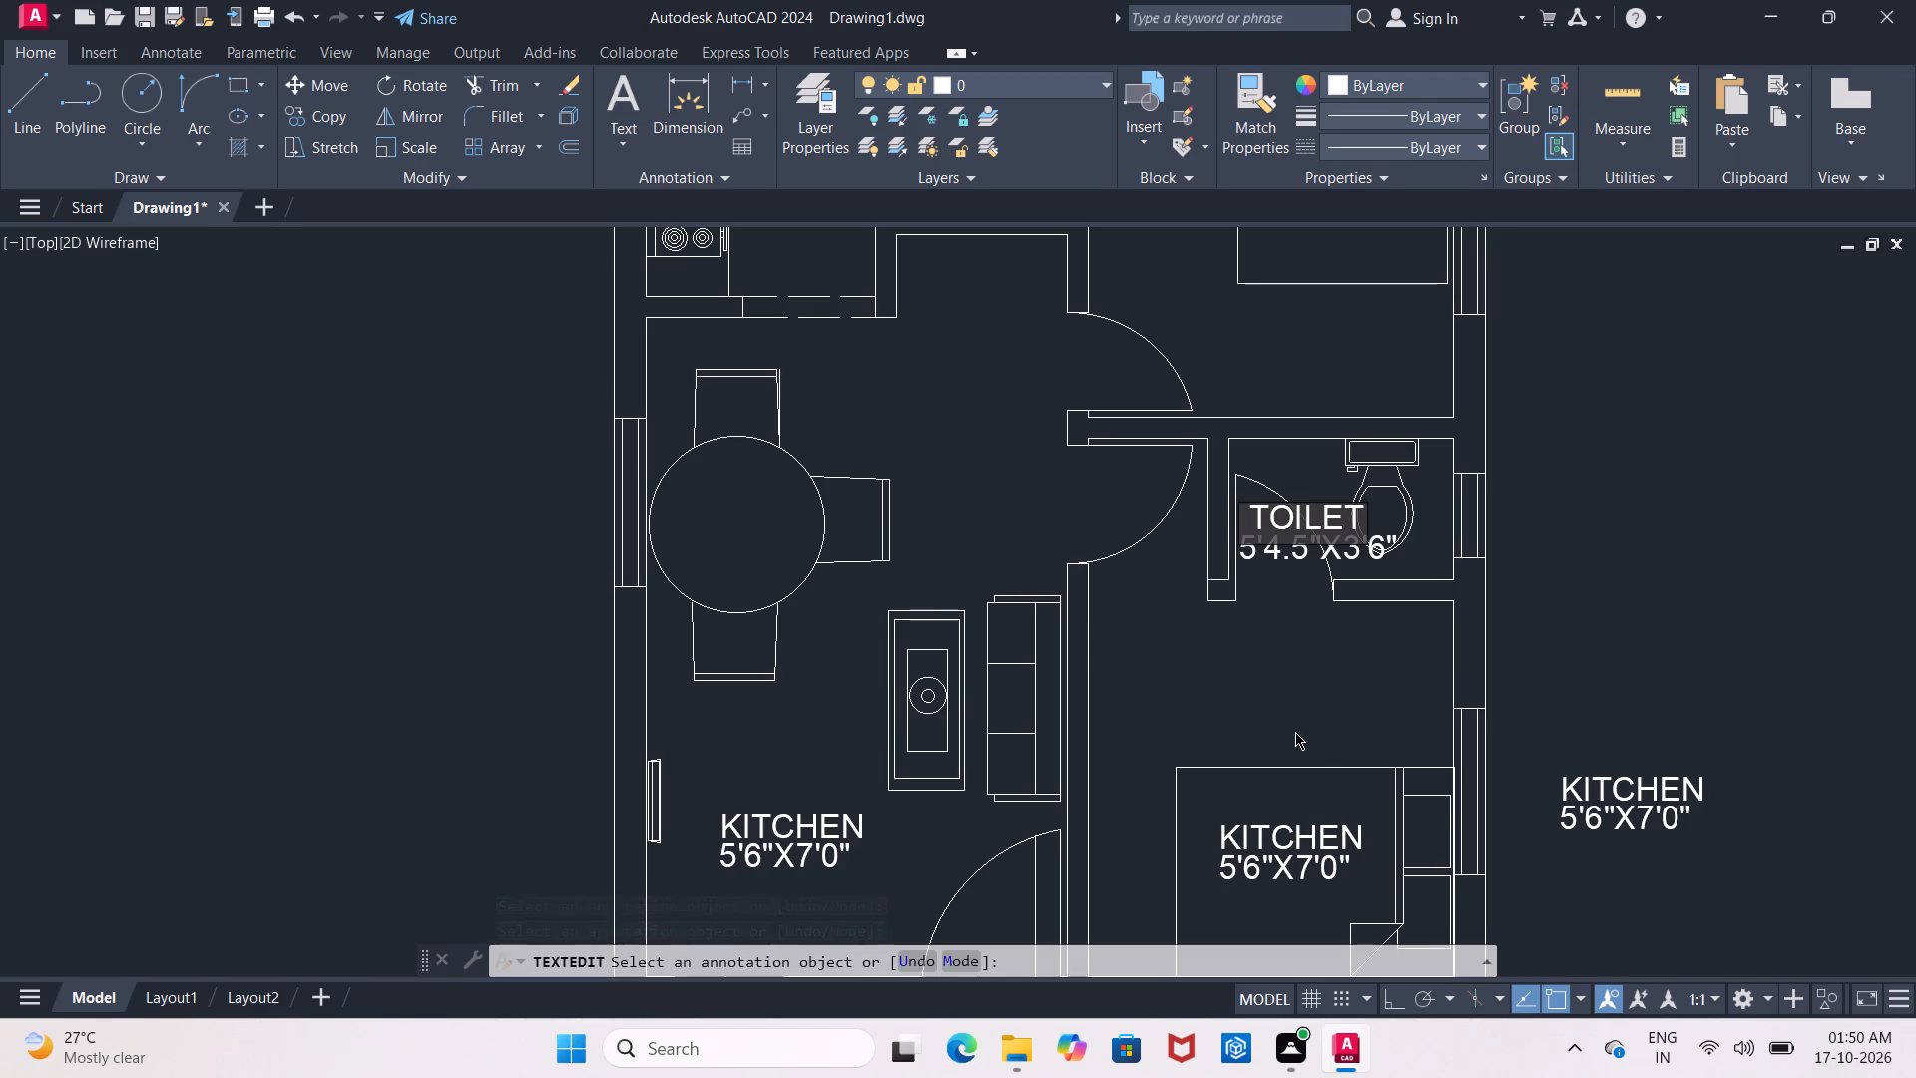
middle_click_drag(1294, 809, 1249, 582)
scroll(1237, 622, "up", 2)
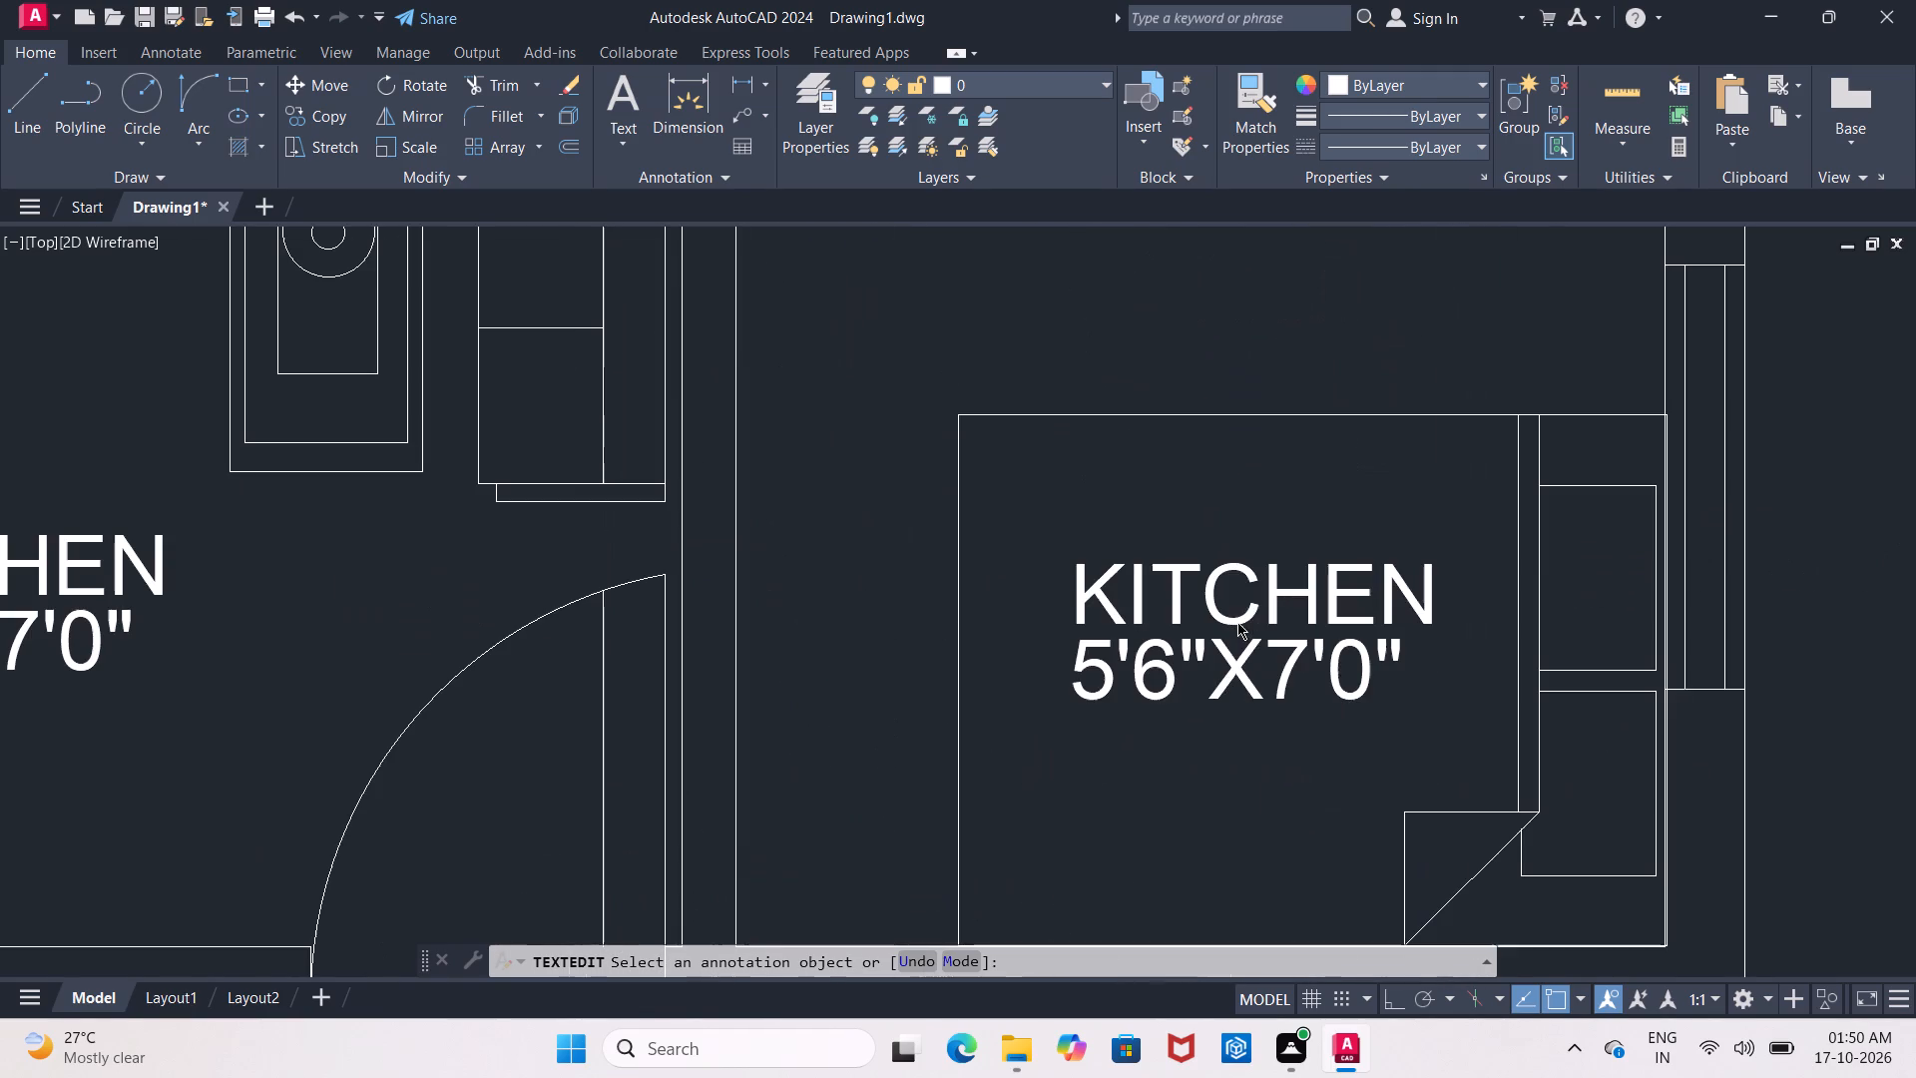
left_click(1252, 614)
left_click(1241, 610)
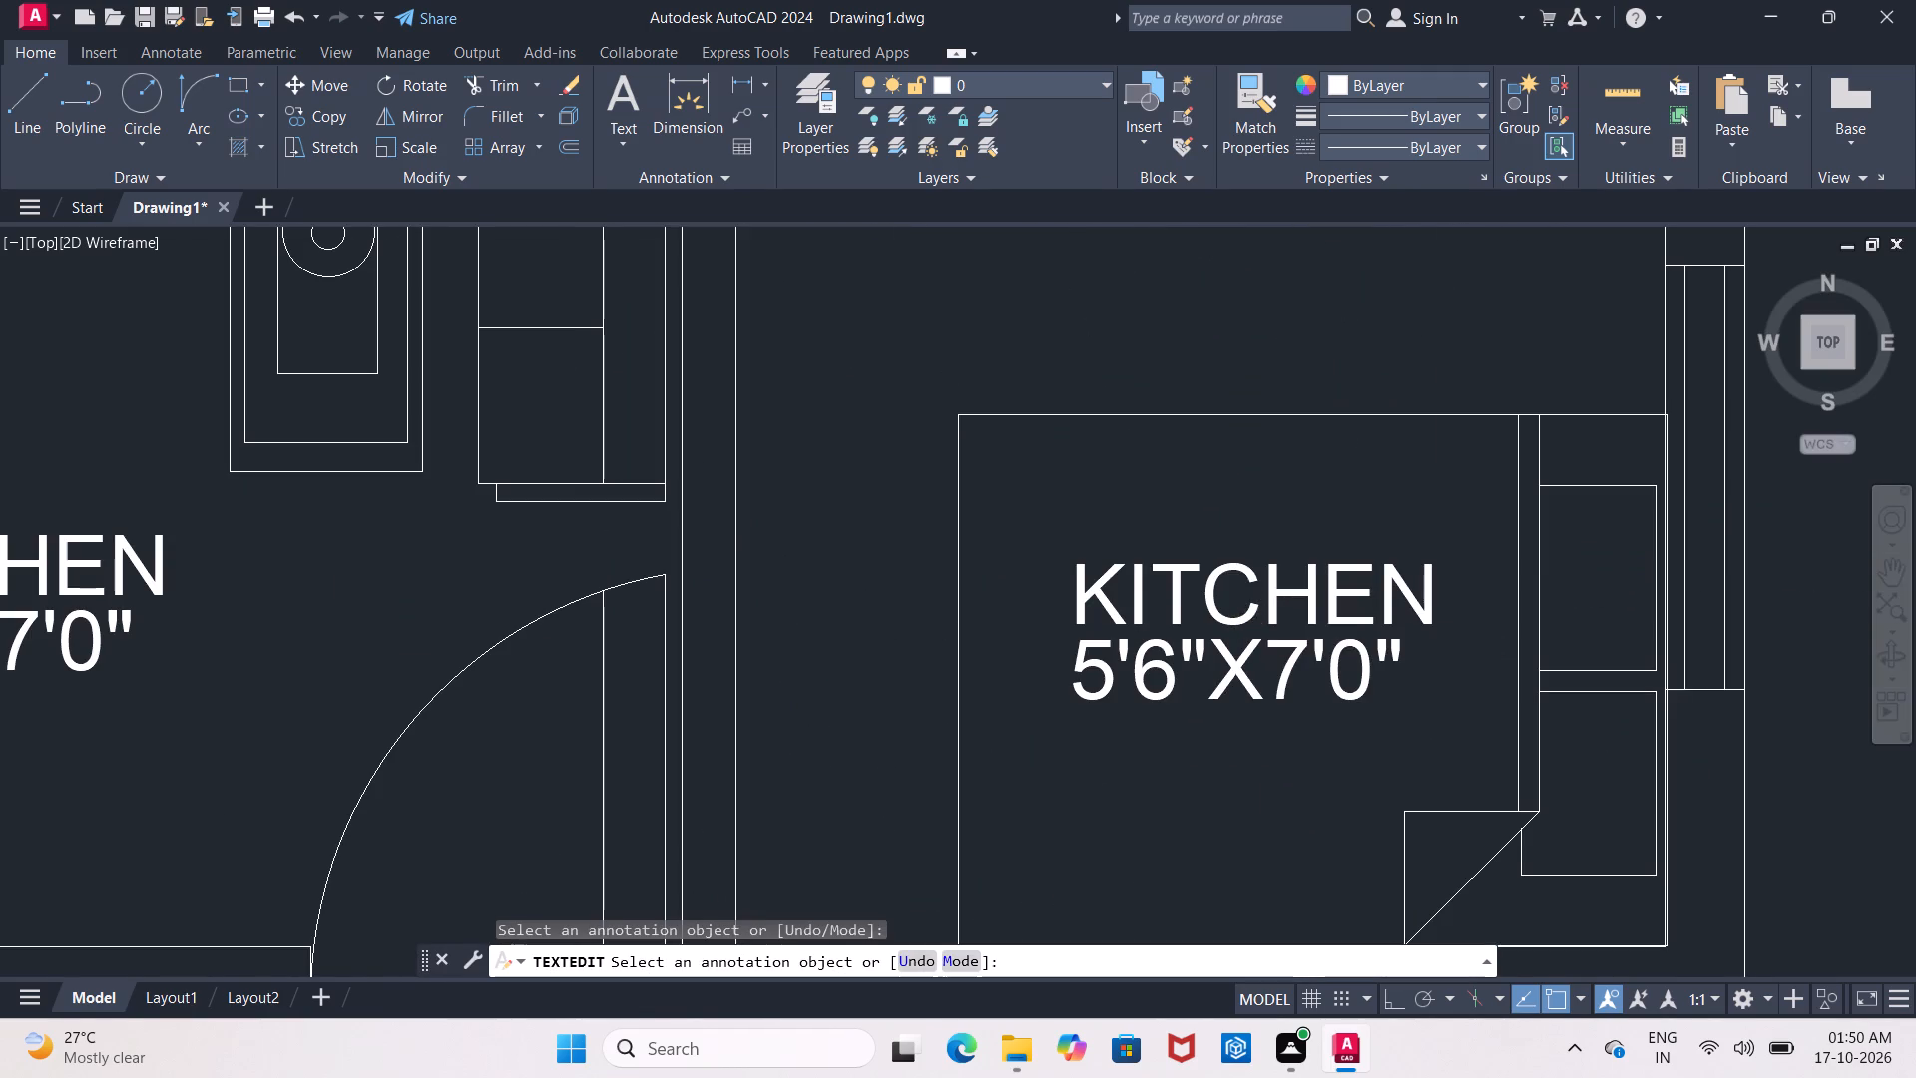
left_click(1241, 610)
left_click(1241, 610)
left_click(1313, 619)
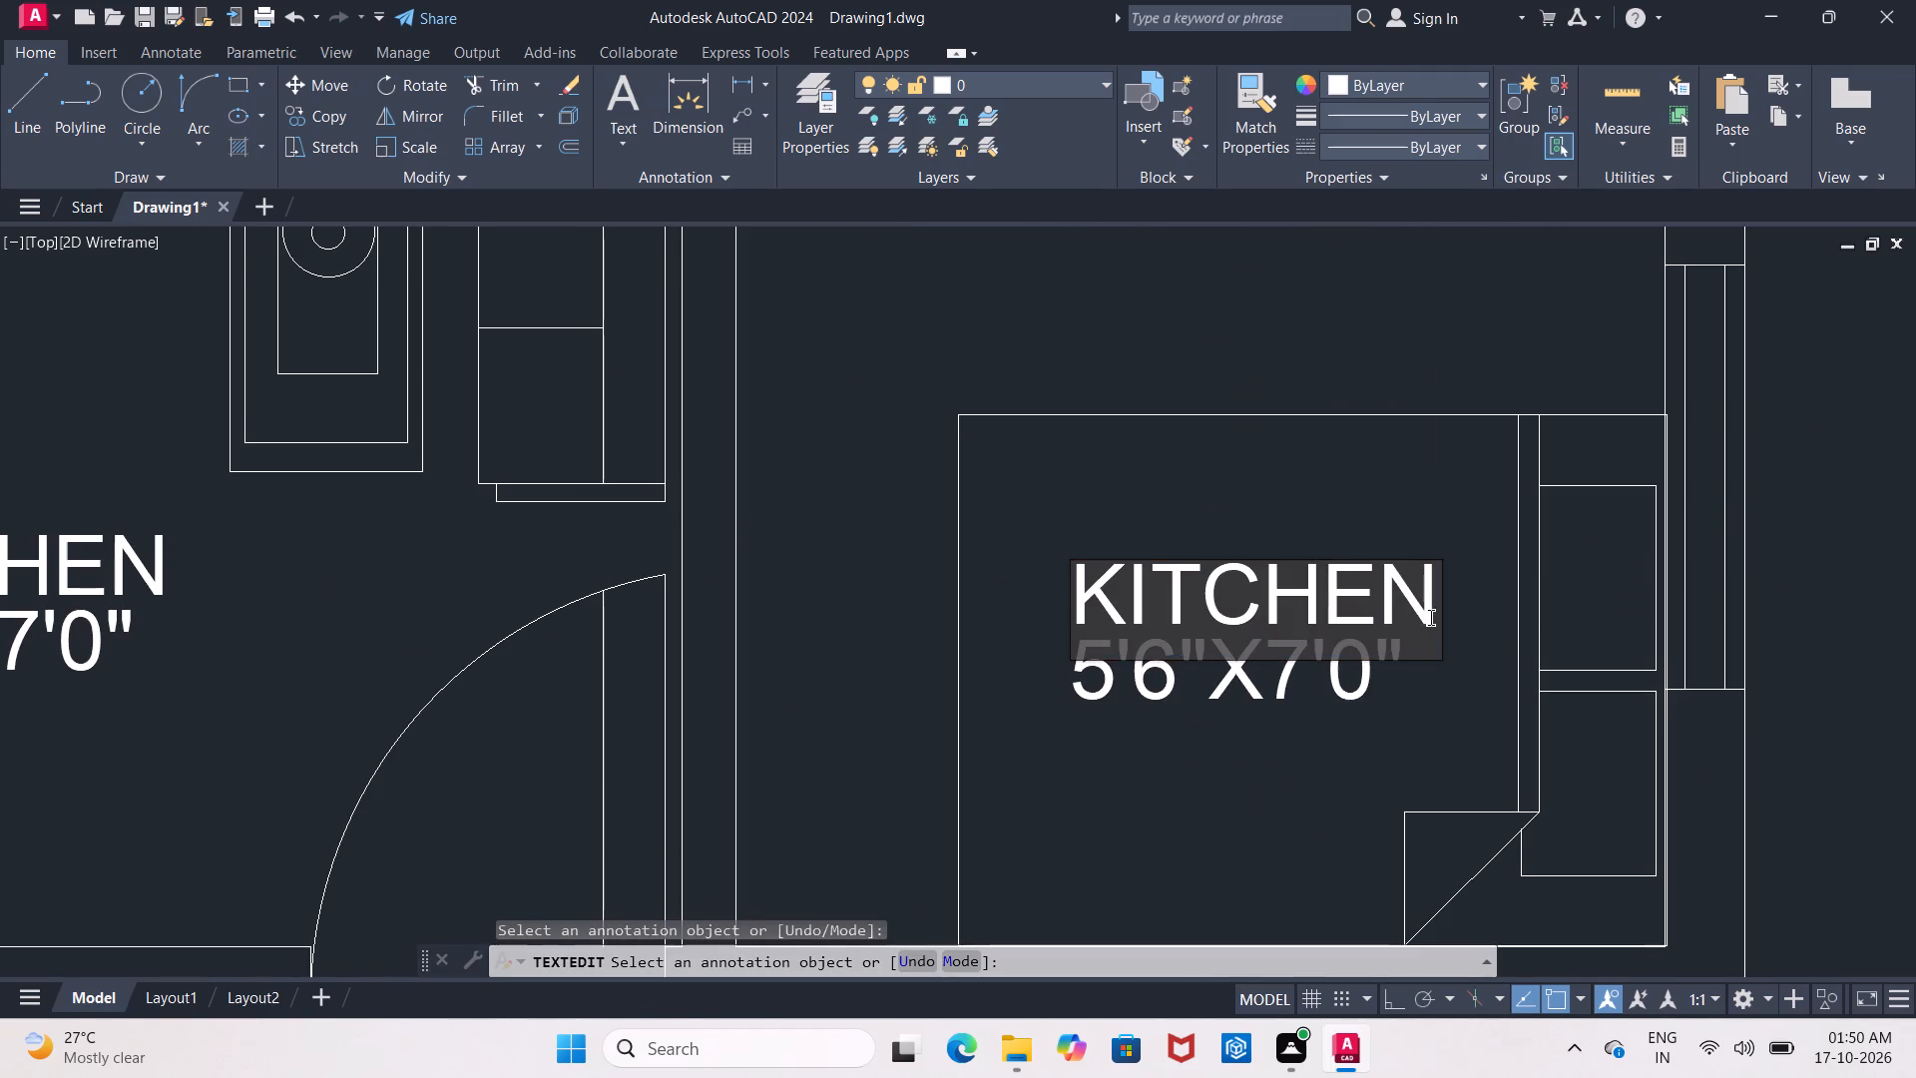
left_click(1431, 618)
key("BackSpace")
key("BackSpace")
key("BackSpace")
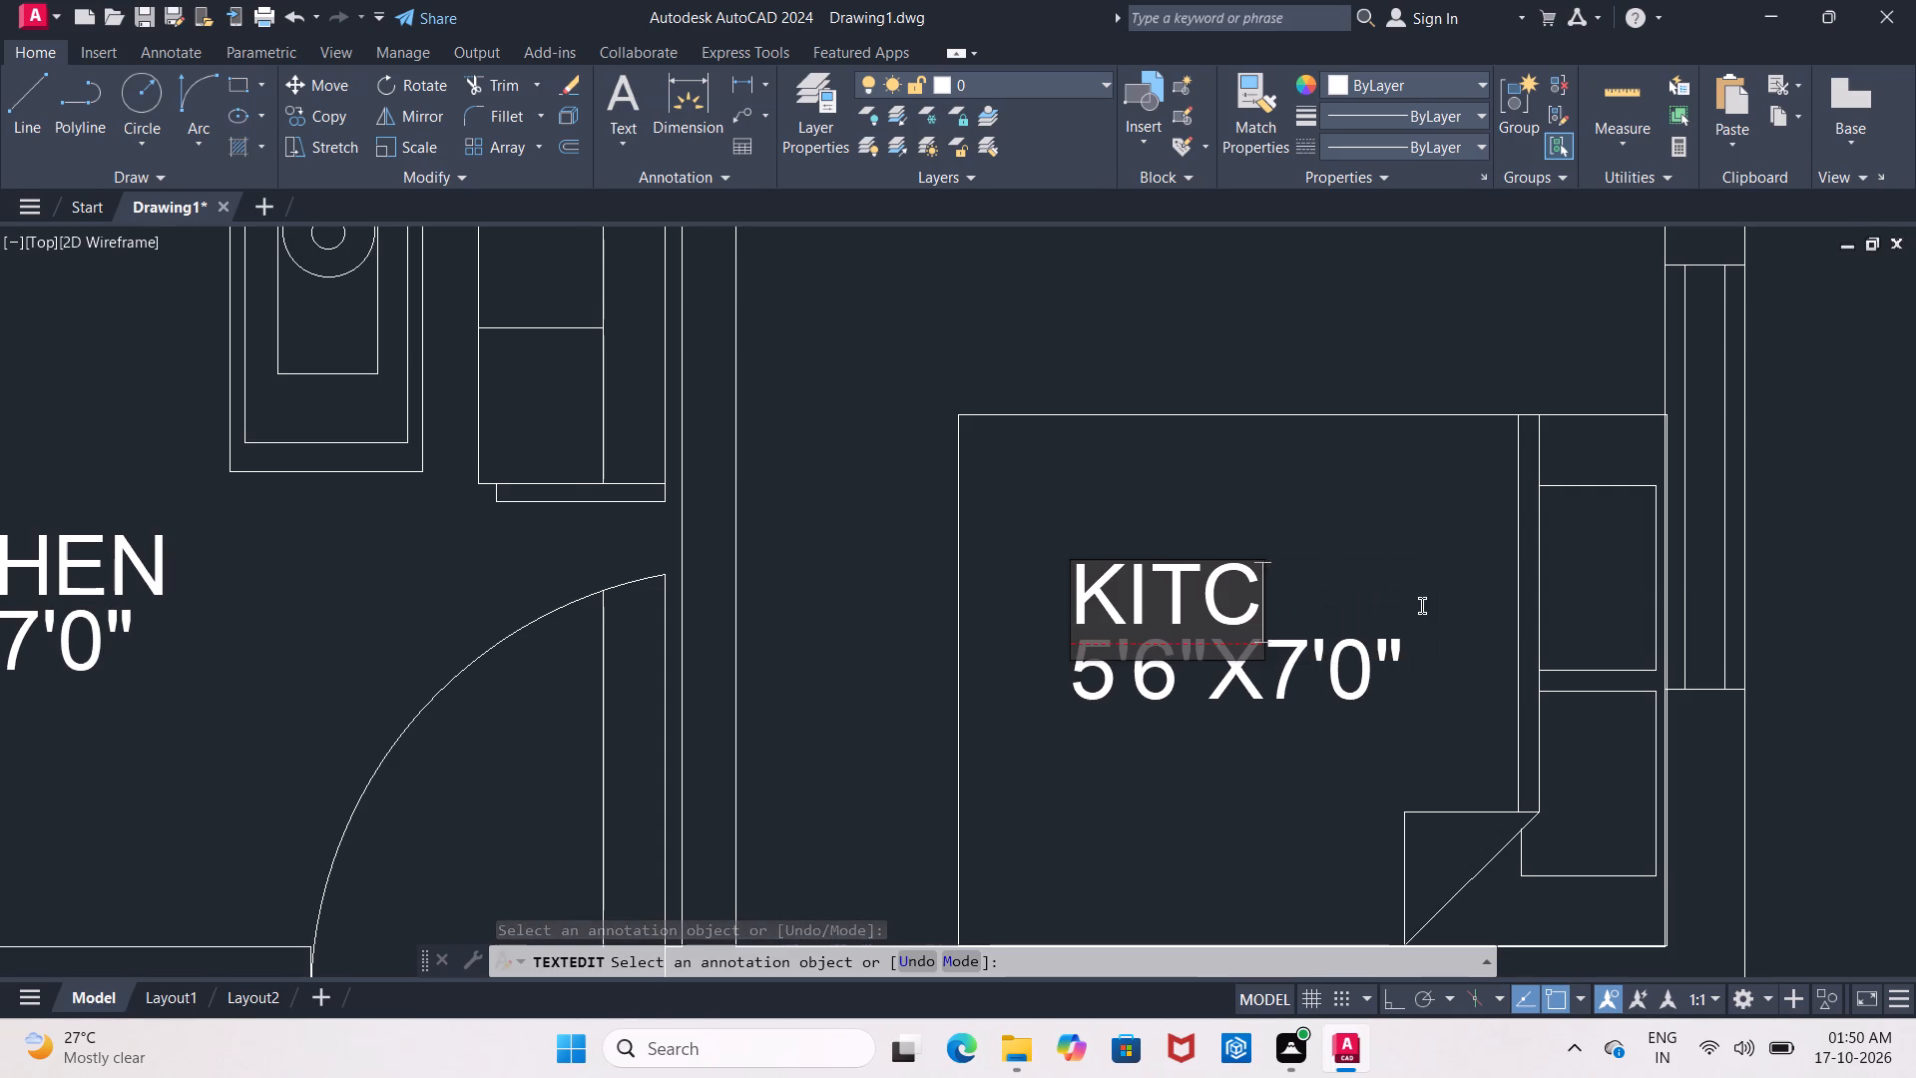
key("BackSpace")
key("BackSpace")
key("BackSpace")
key("BackSpace")
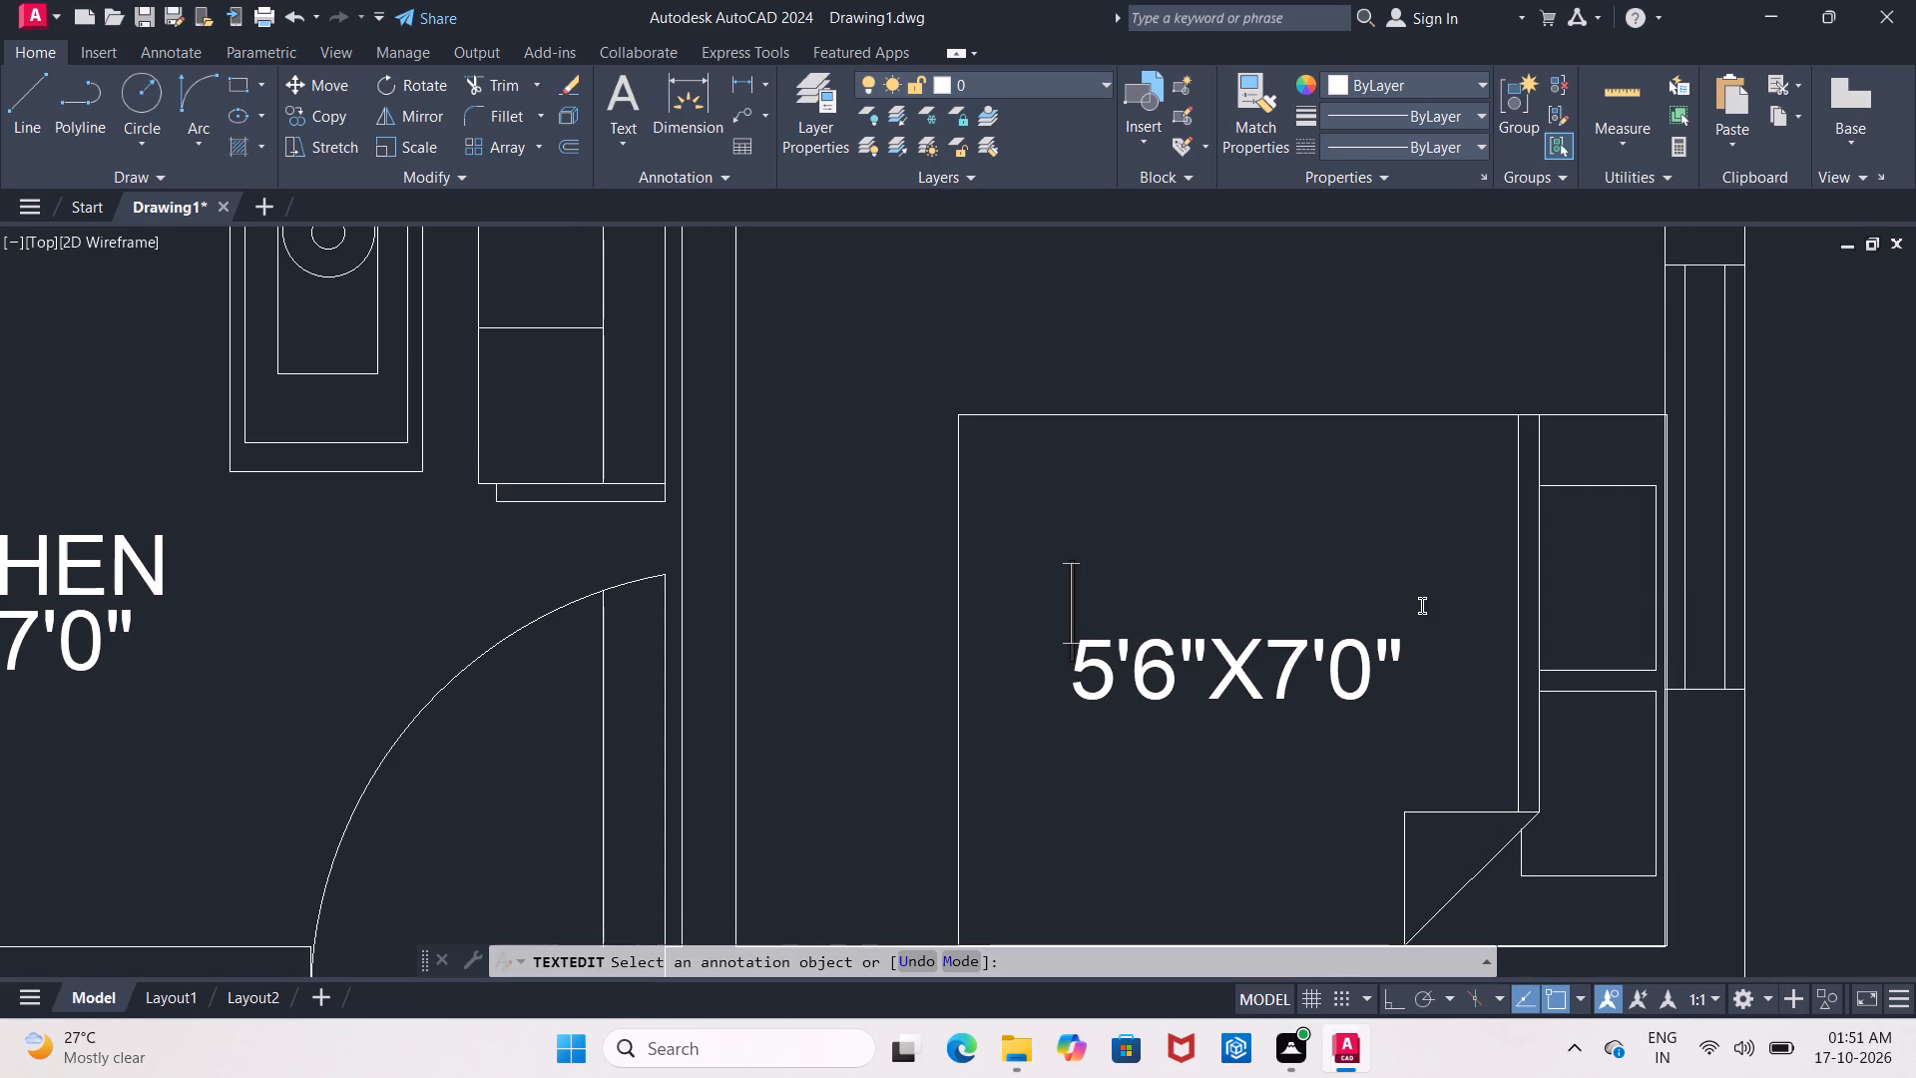
type("BEDROOM")
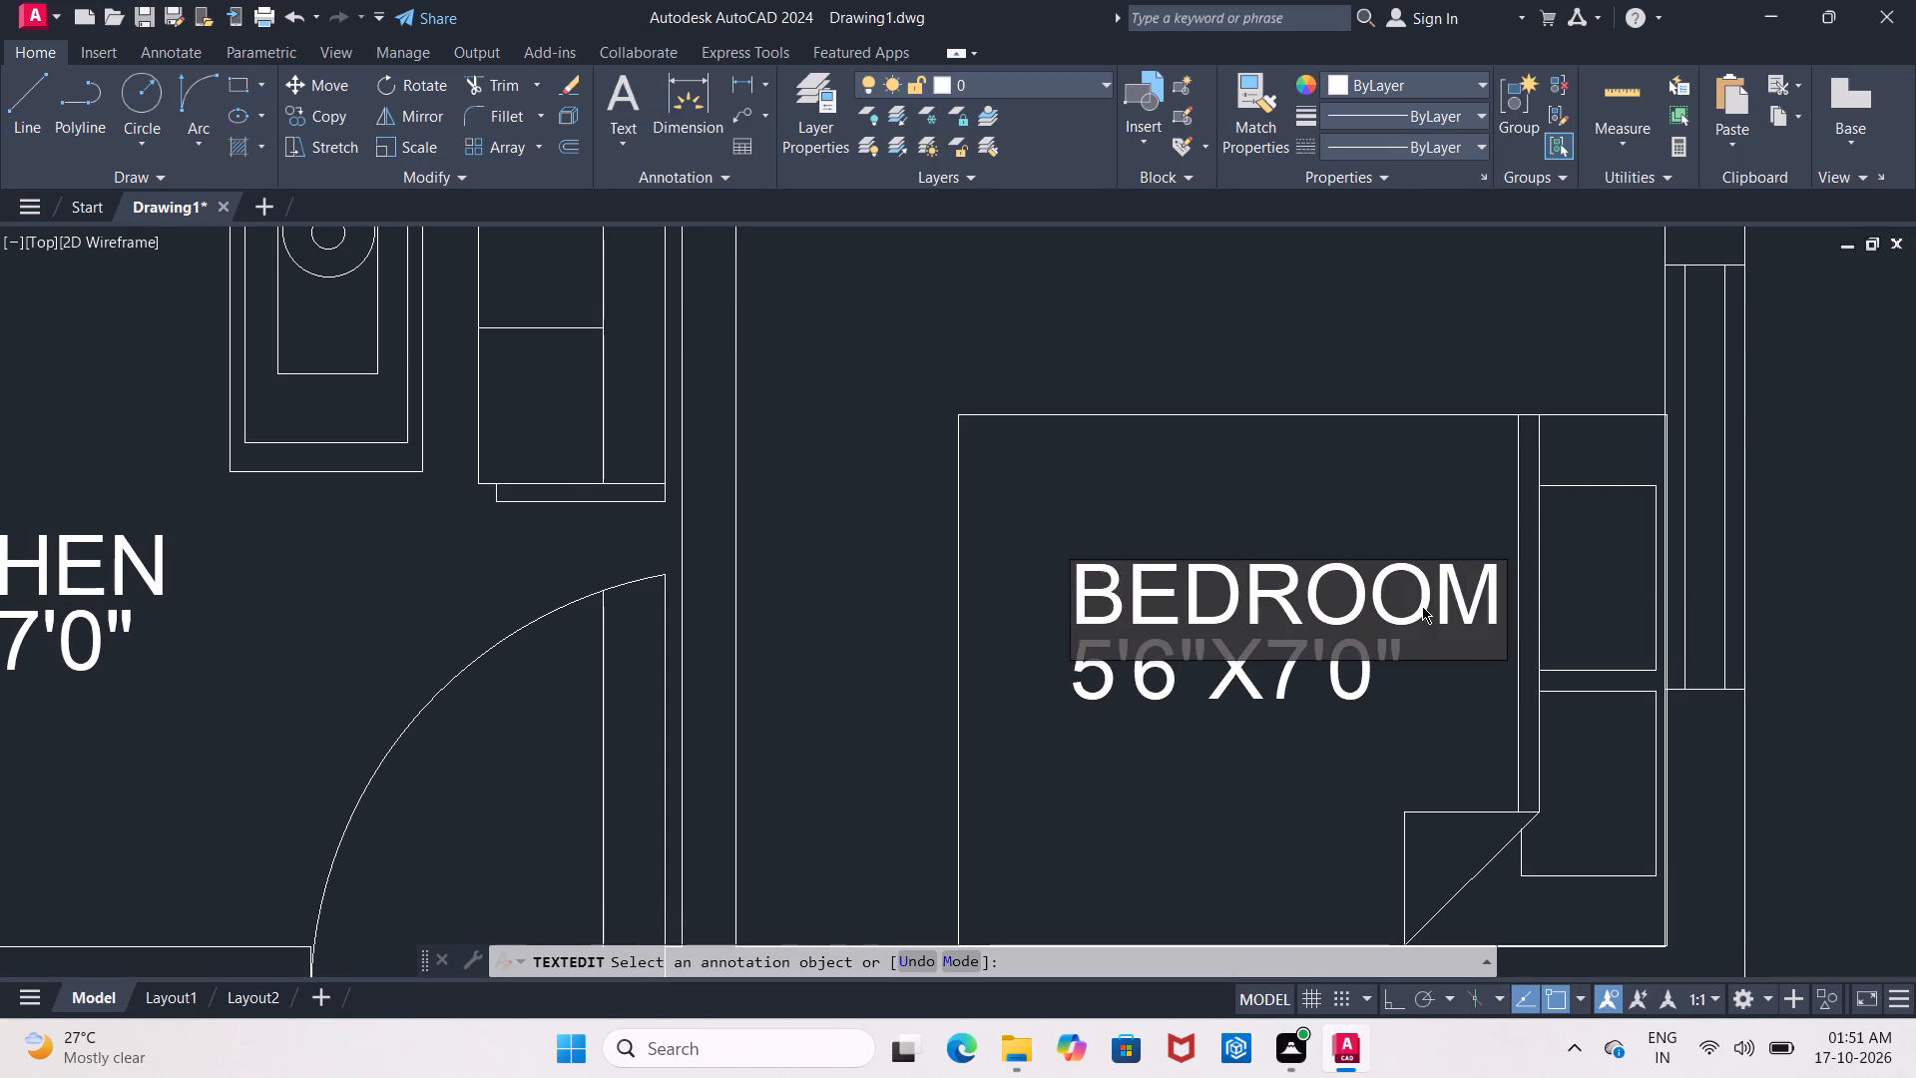
left_click(1321, 737)
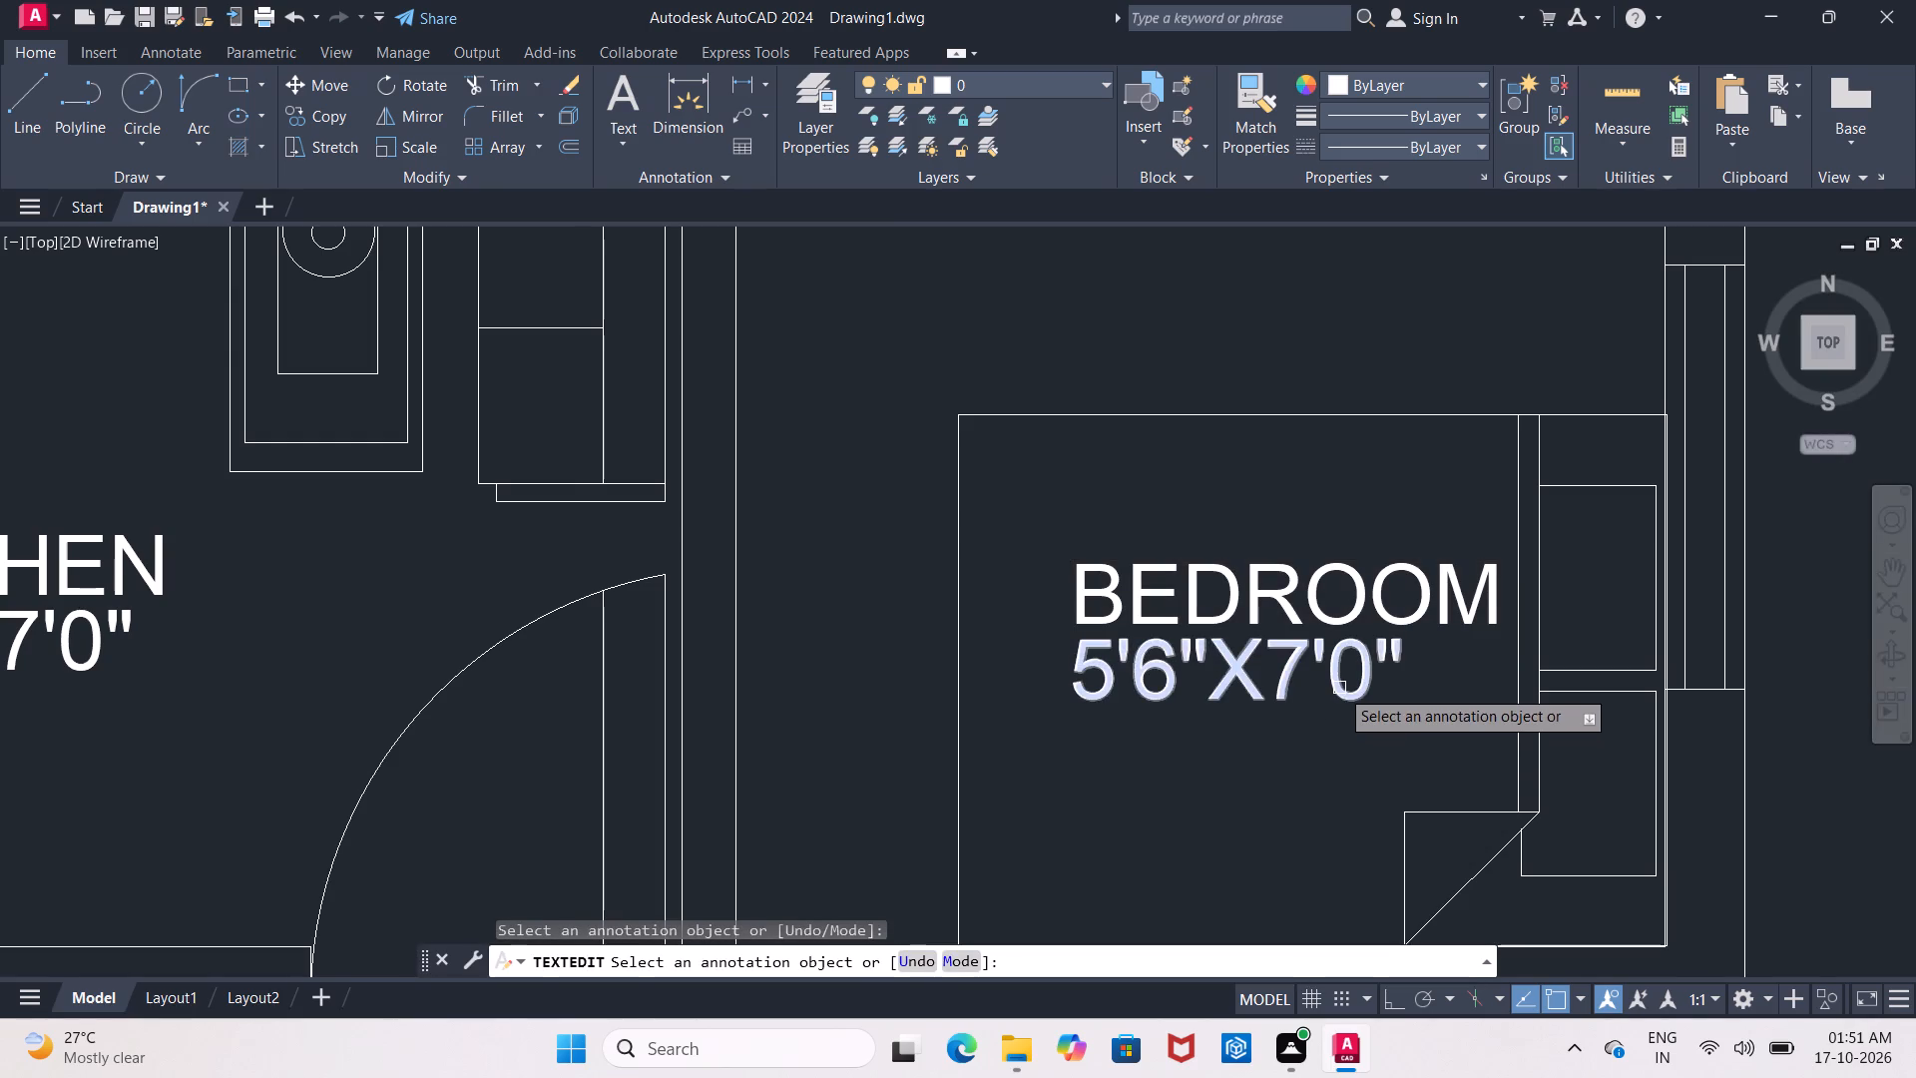
Replace the dimension line under the south BEDROOM label with 8'9"X9'0".
double_click(1339, 688)
left_click(1339, 693)
left_click(1372, 694)
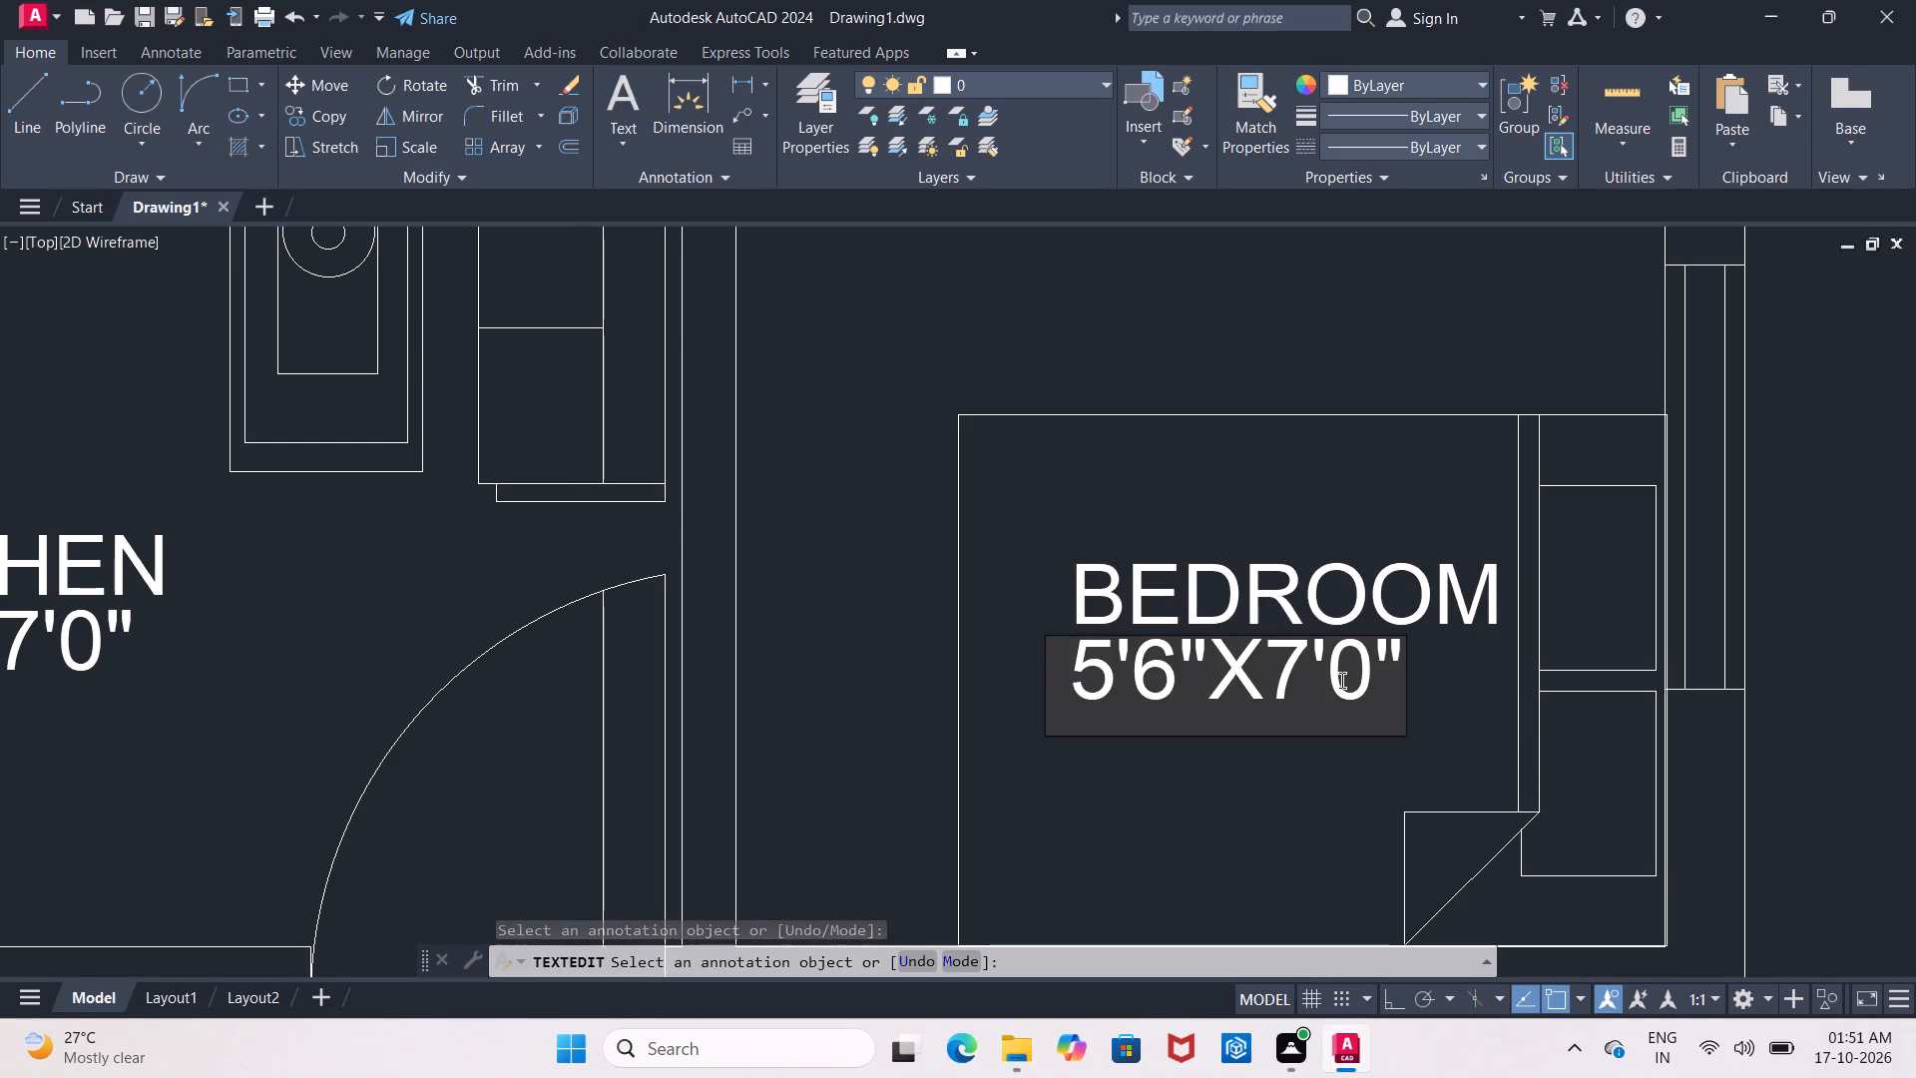
key("BackSpace")
key("BackSpace")
key("BackSpace")
key("BackSpace")
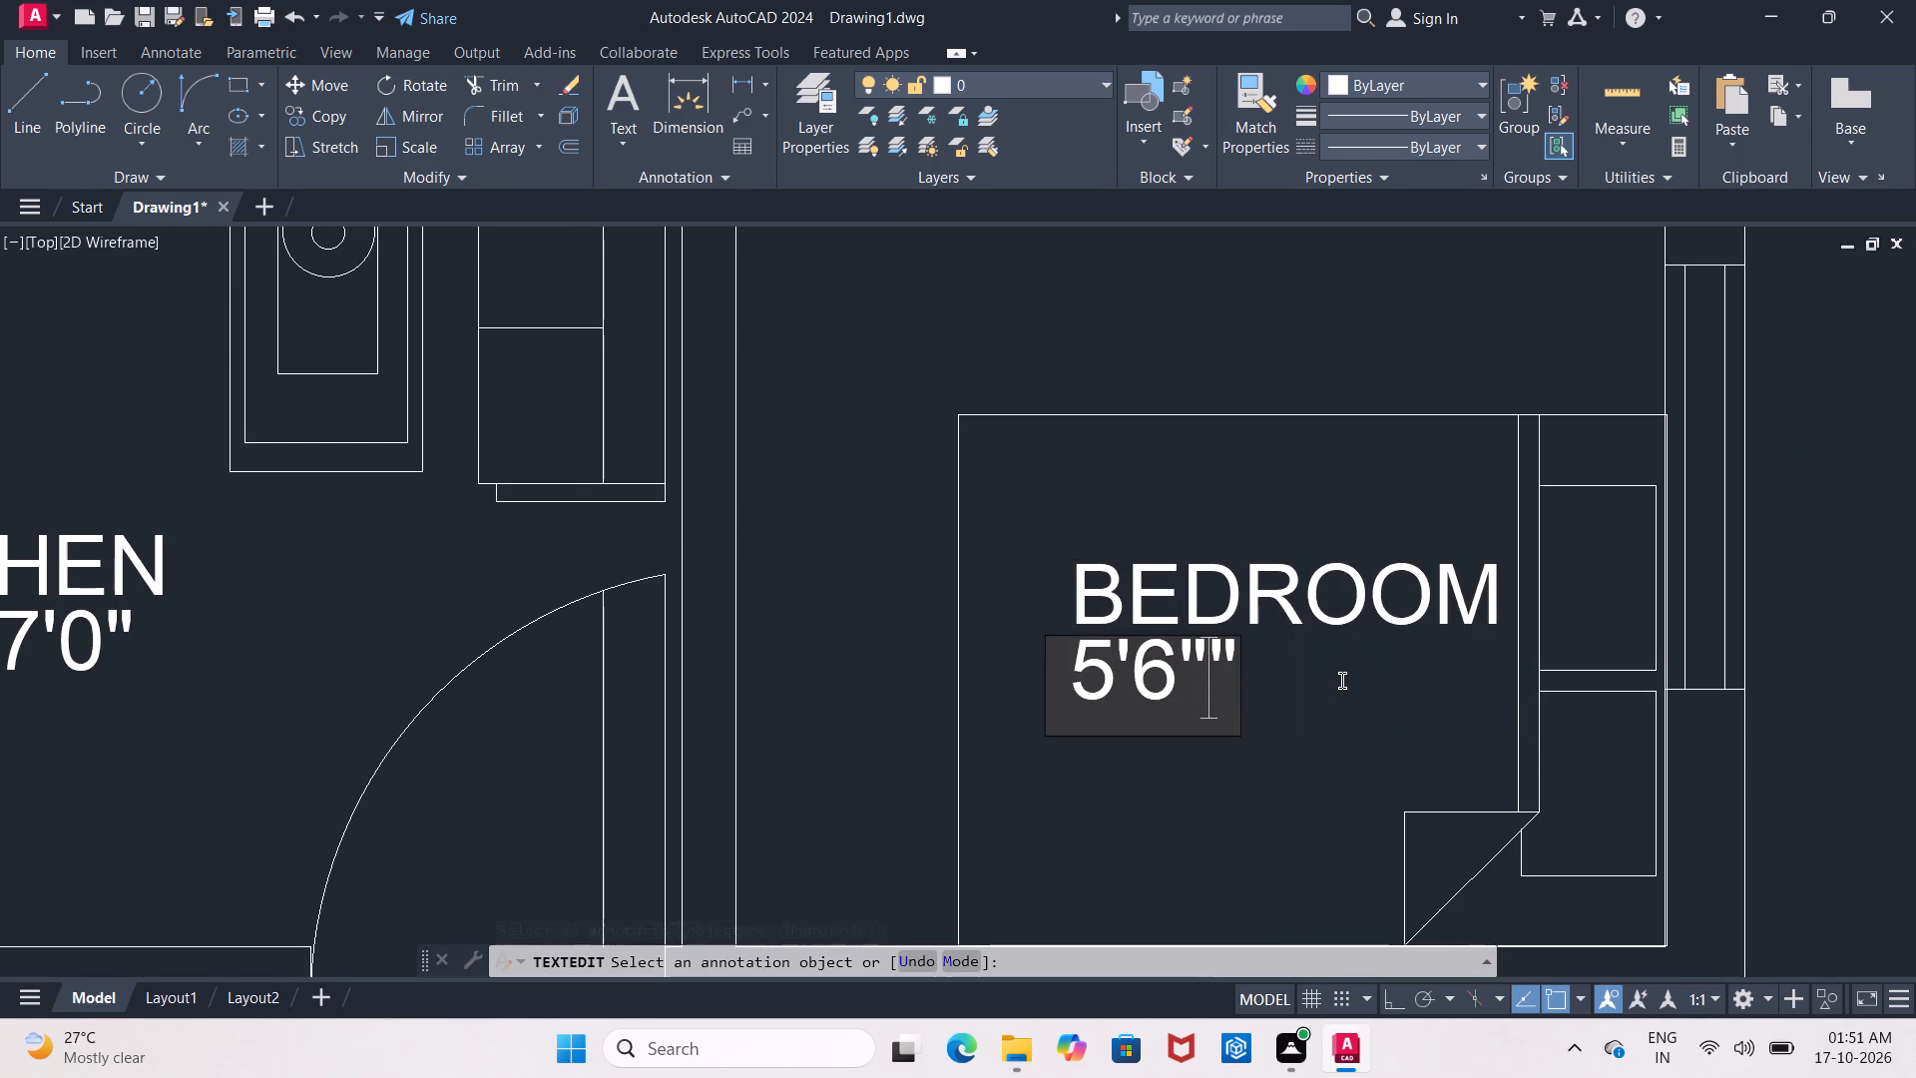
key("BackSpace")
key("BackSpace")
key("BackSpace")
key("BackSpace")
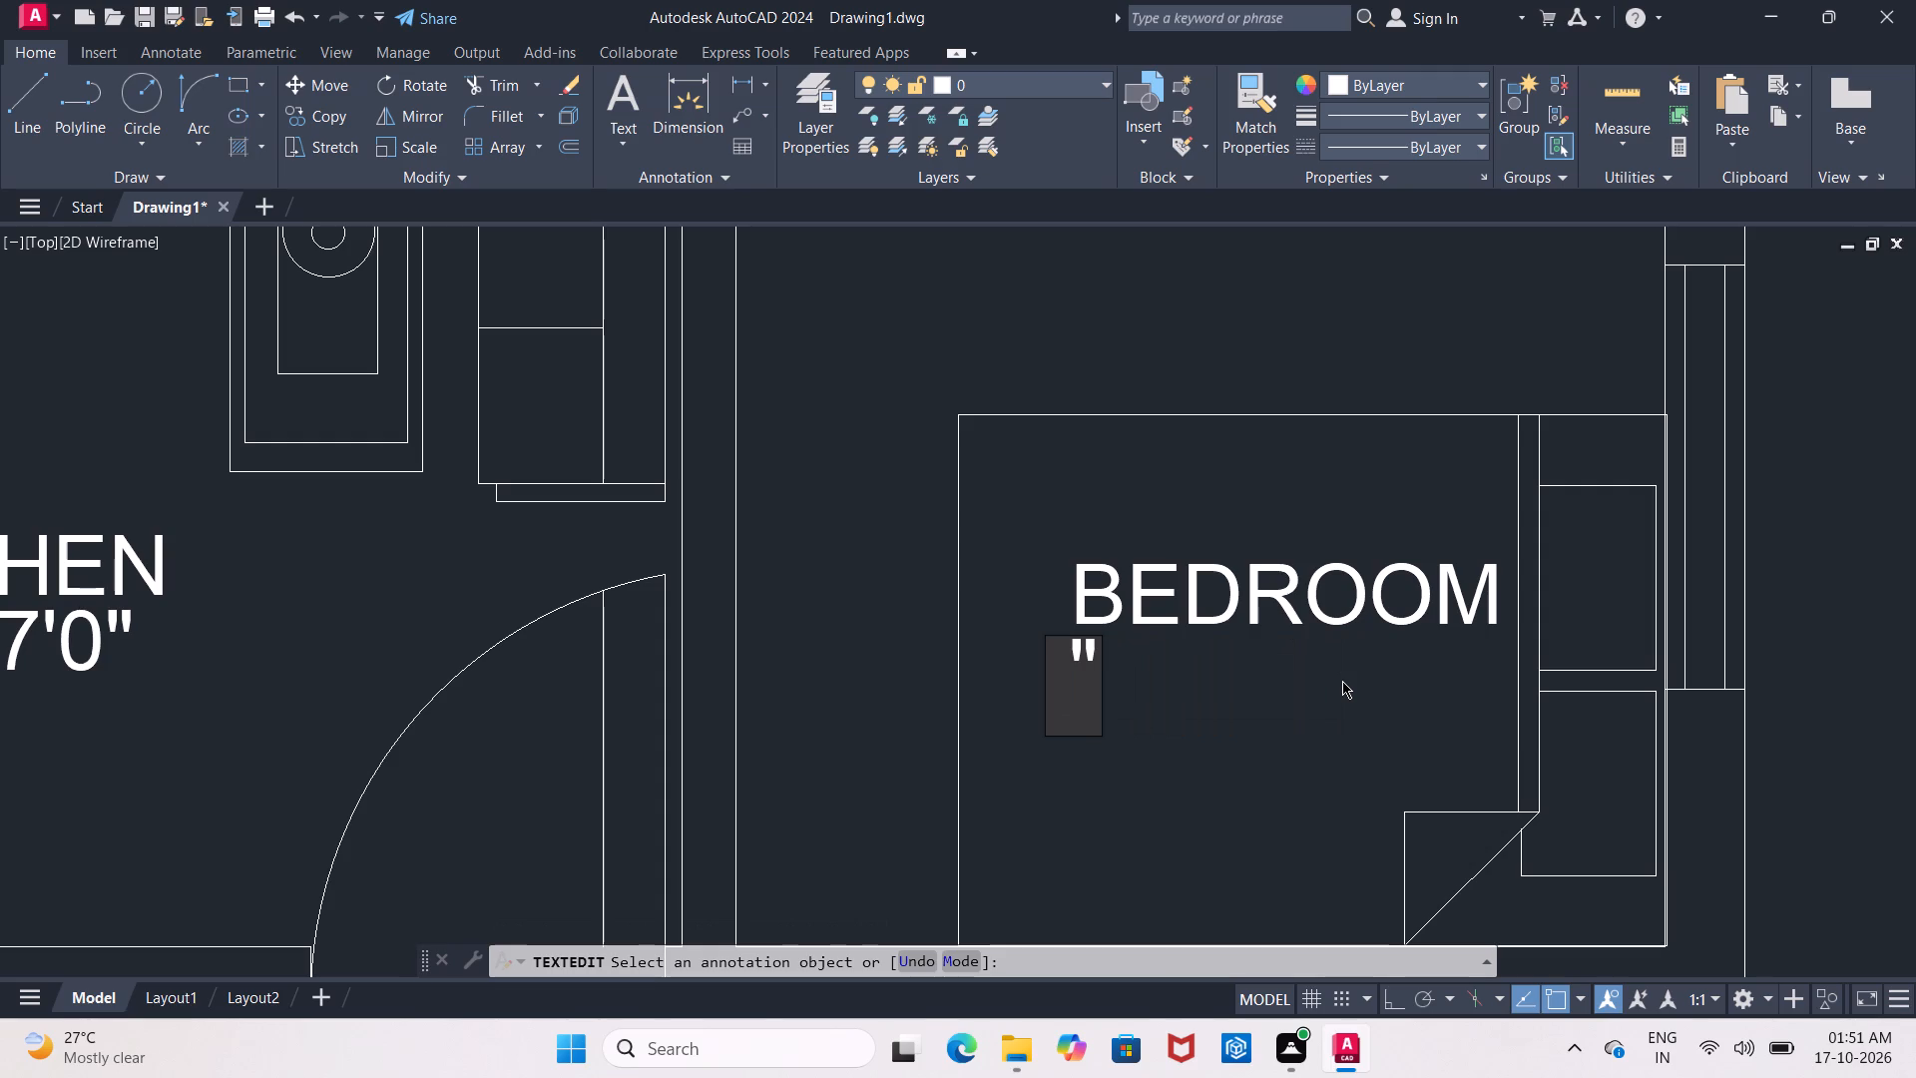
type("8'9")
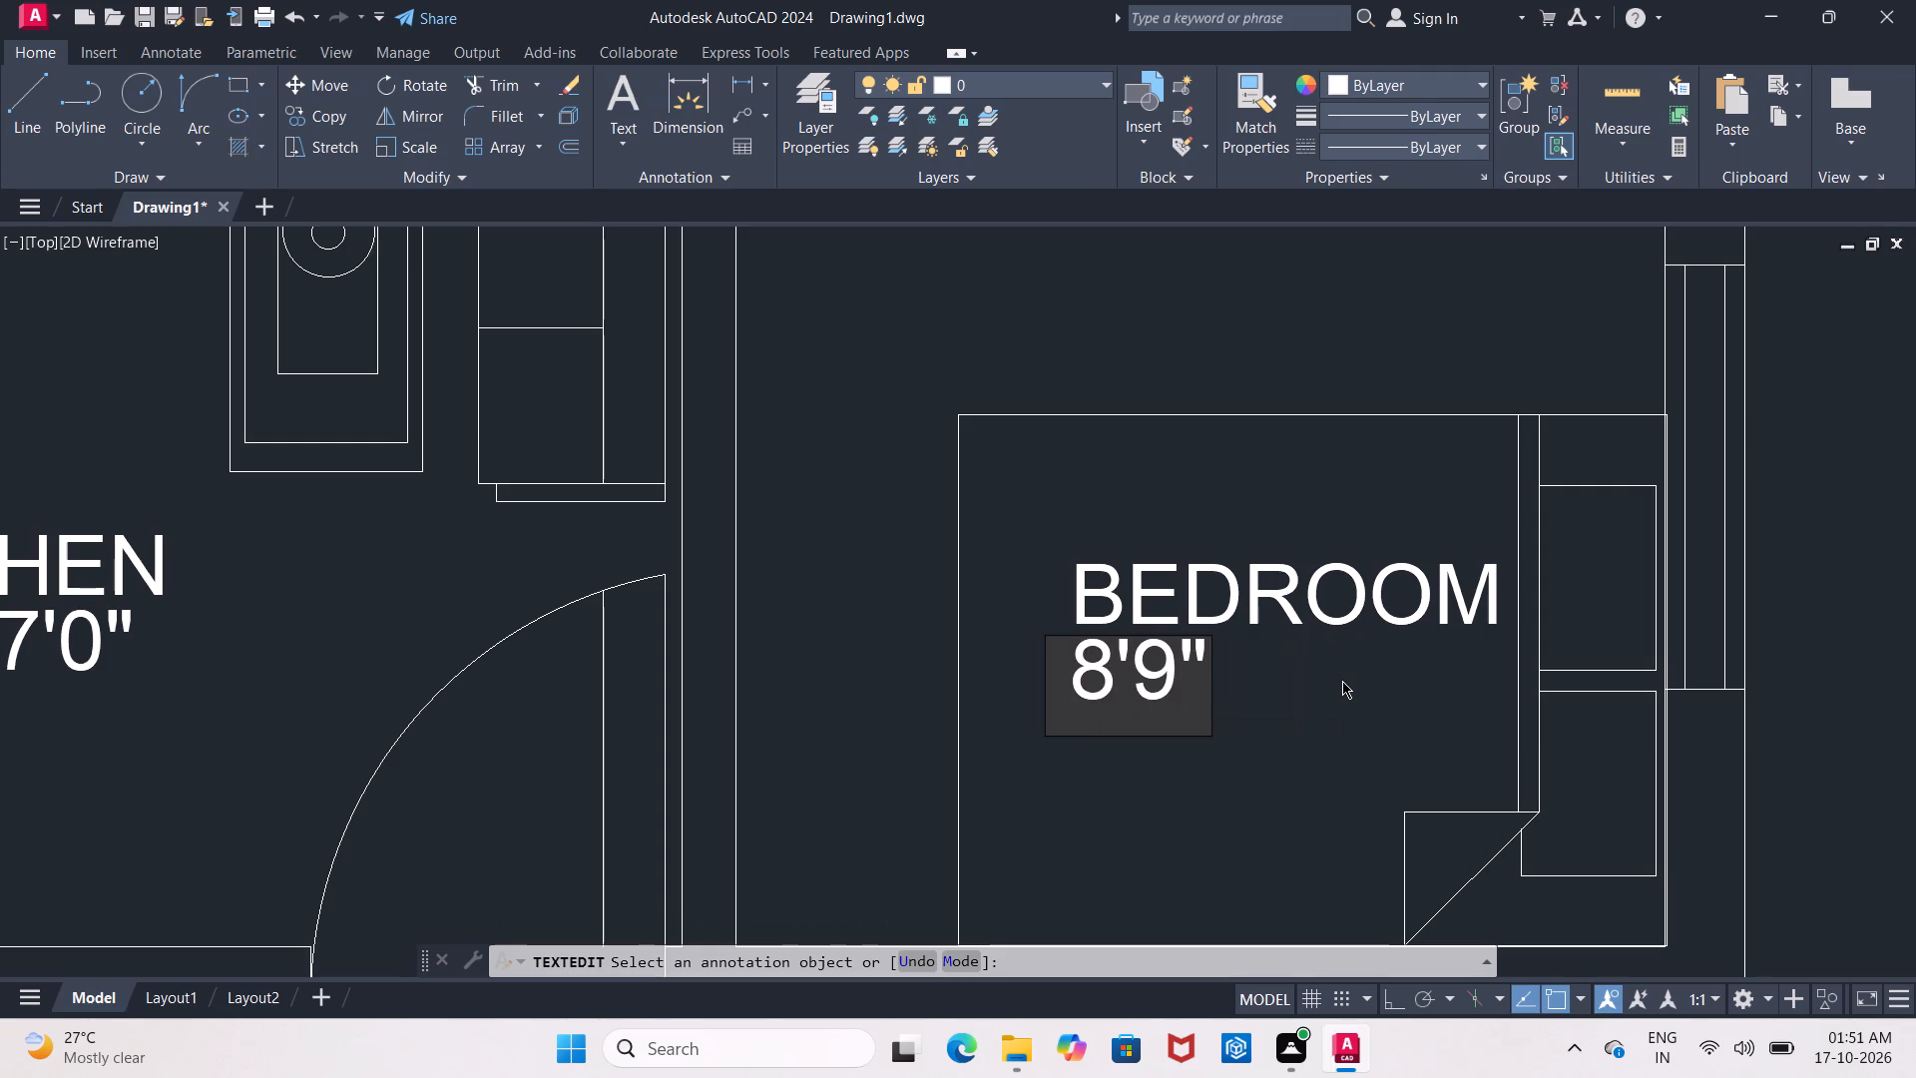
key("Right")
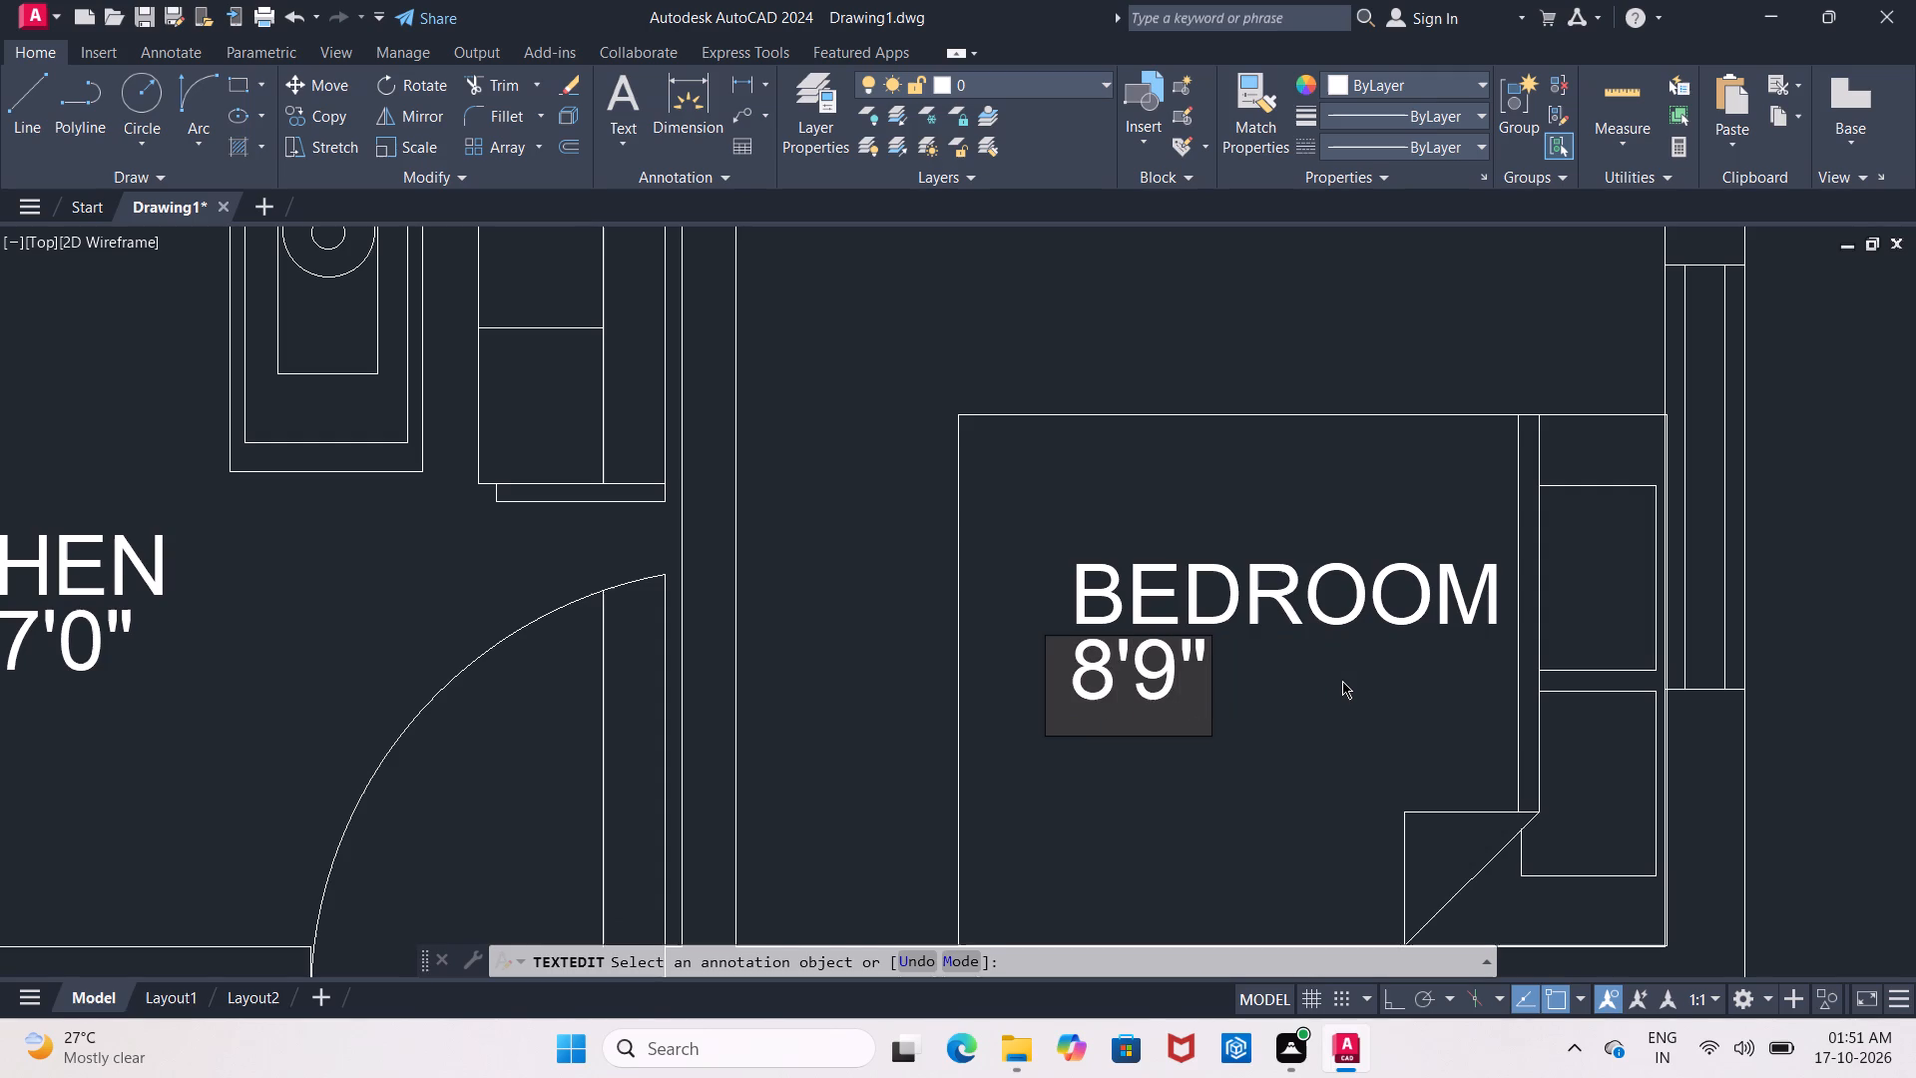
key("x")
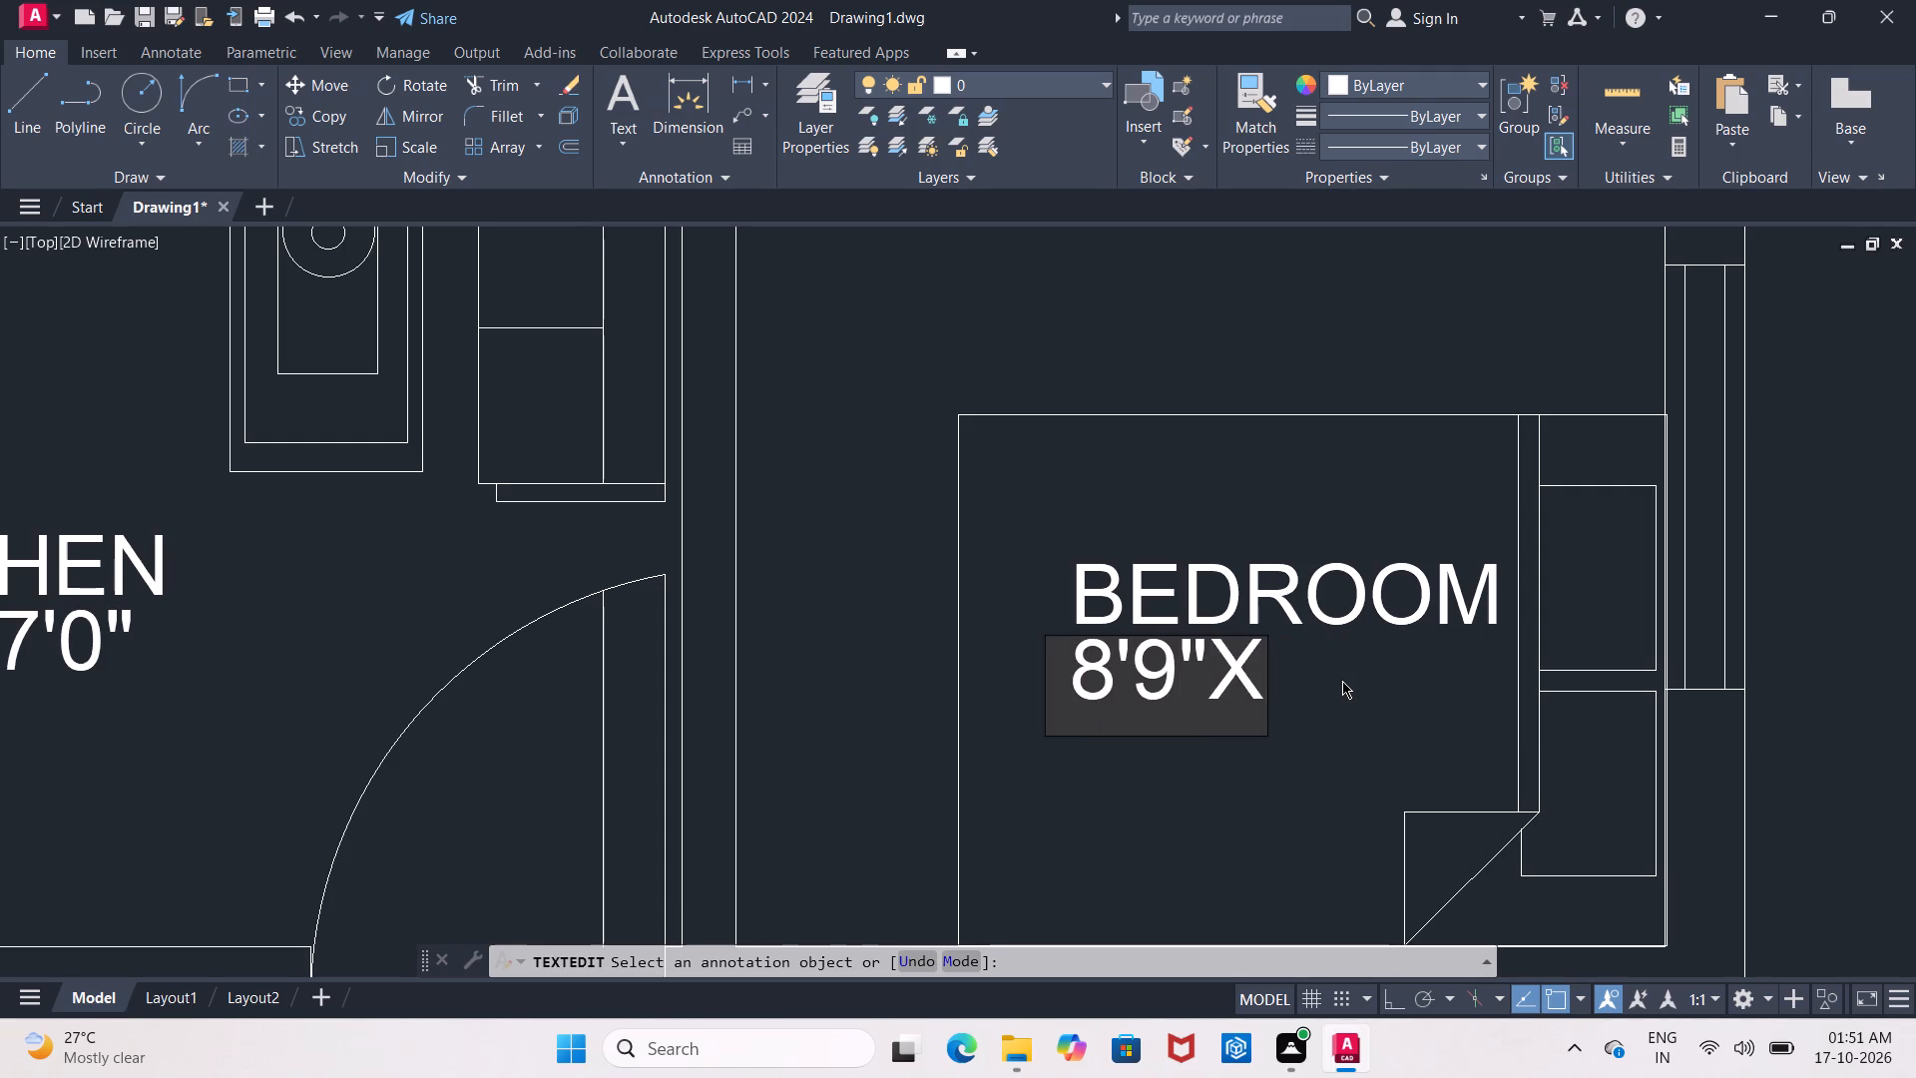
type("9'0\"")
key("Return")
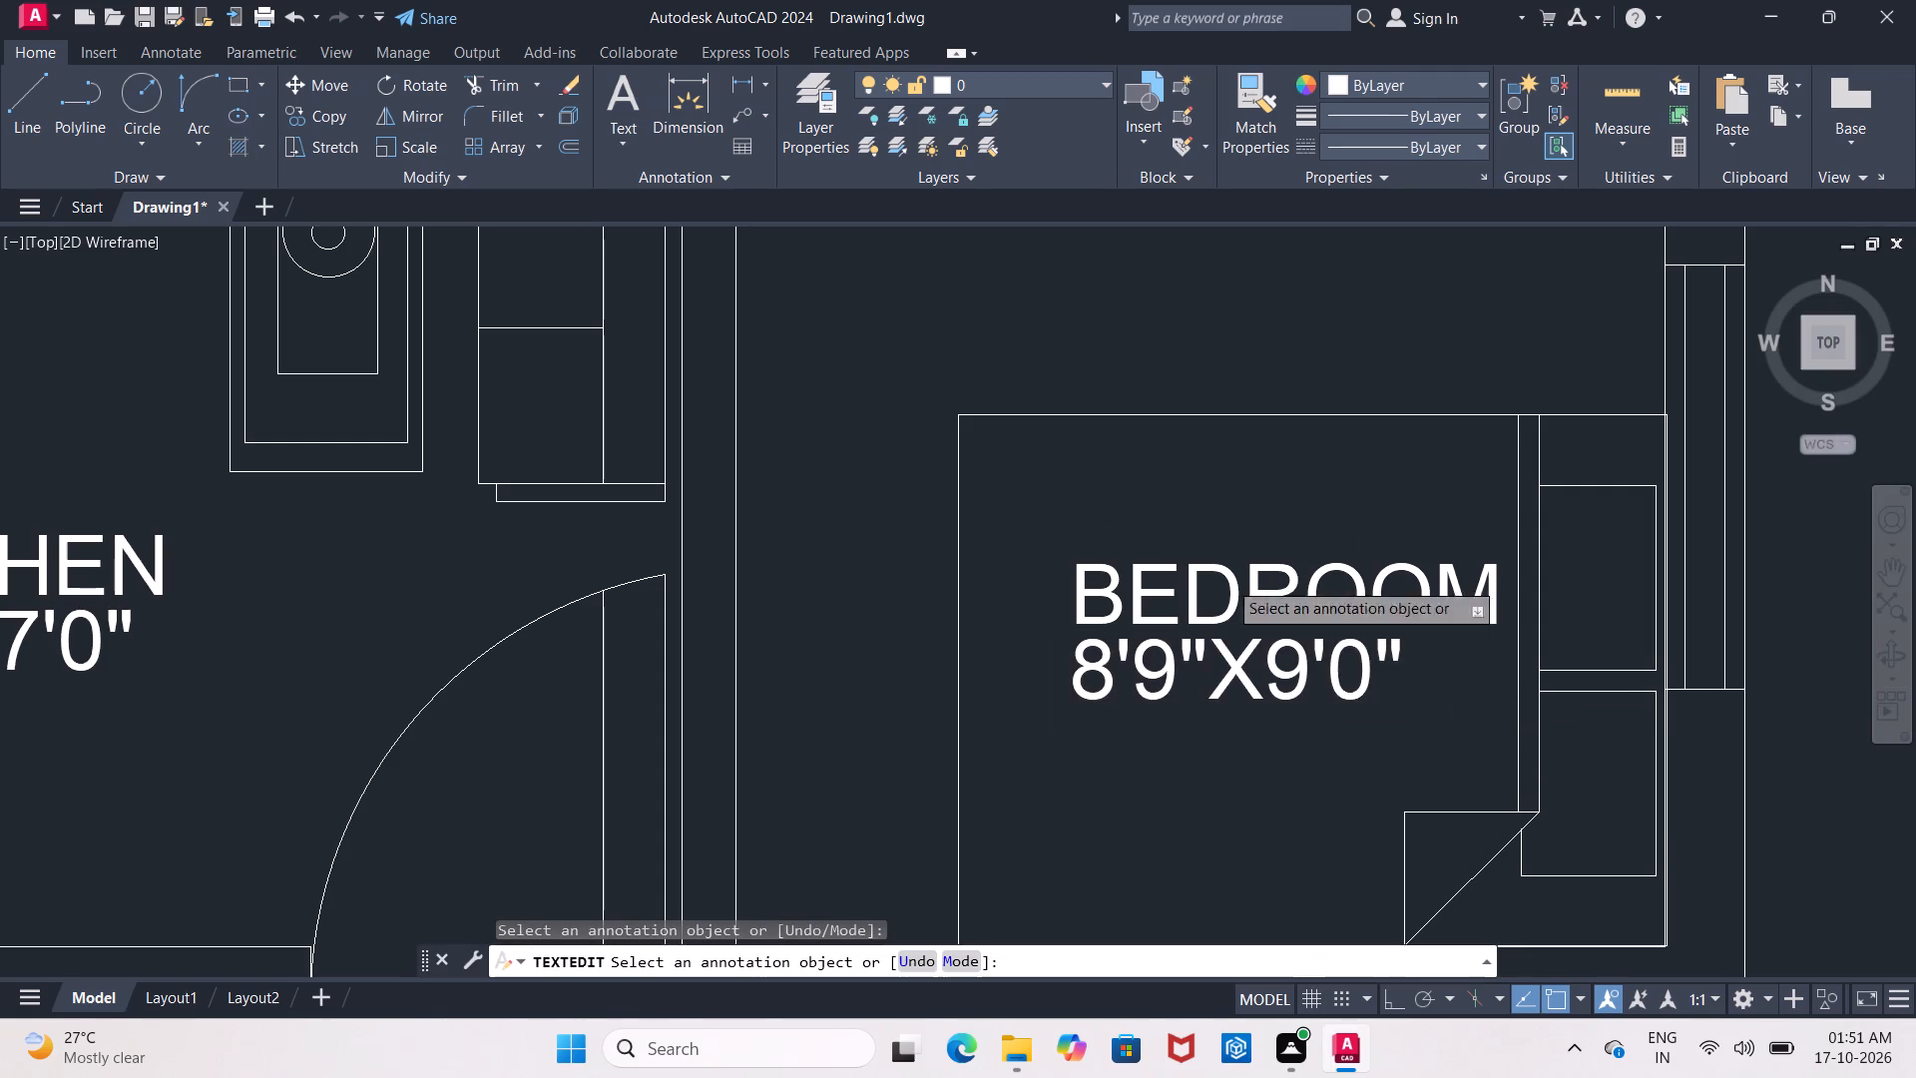
Insert two leading spaces before the 8'9"X9'0" dimension line under the south BEDROOM label.
triple_click(1159, 690)
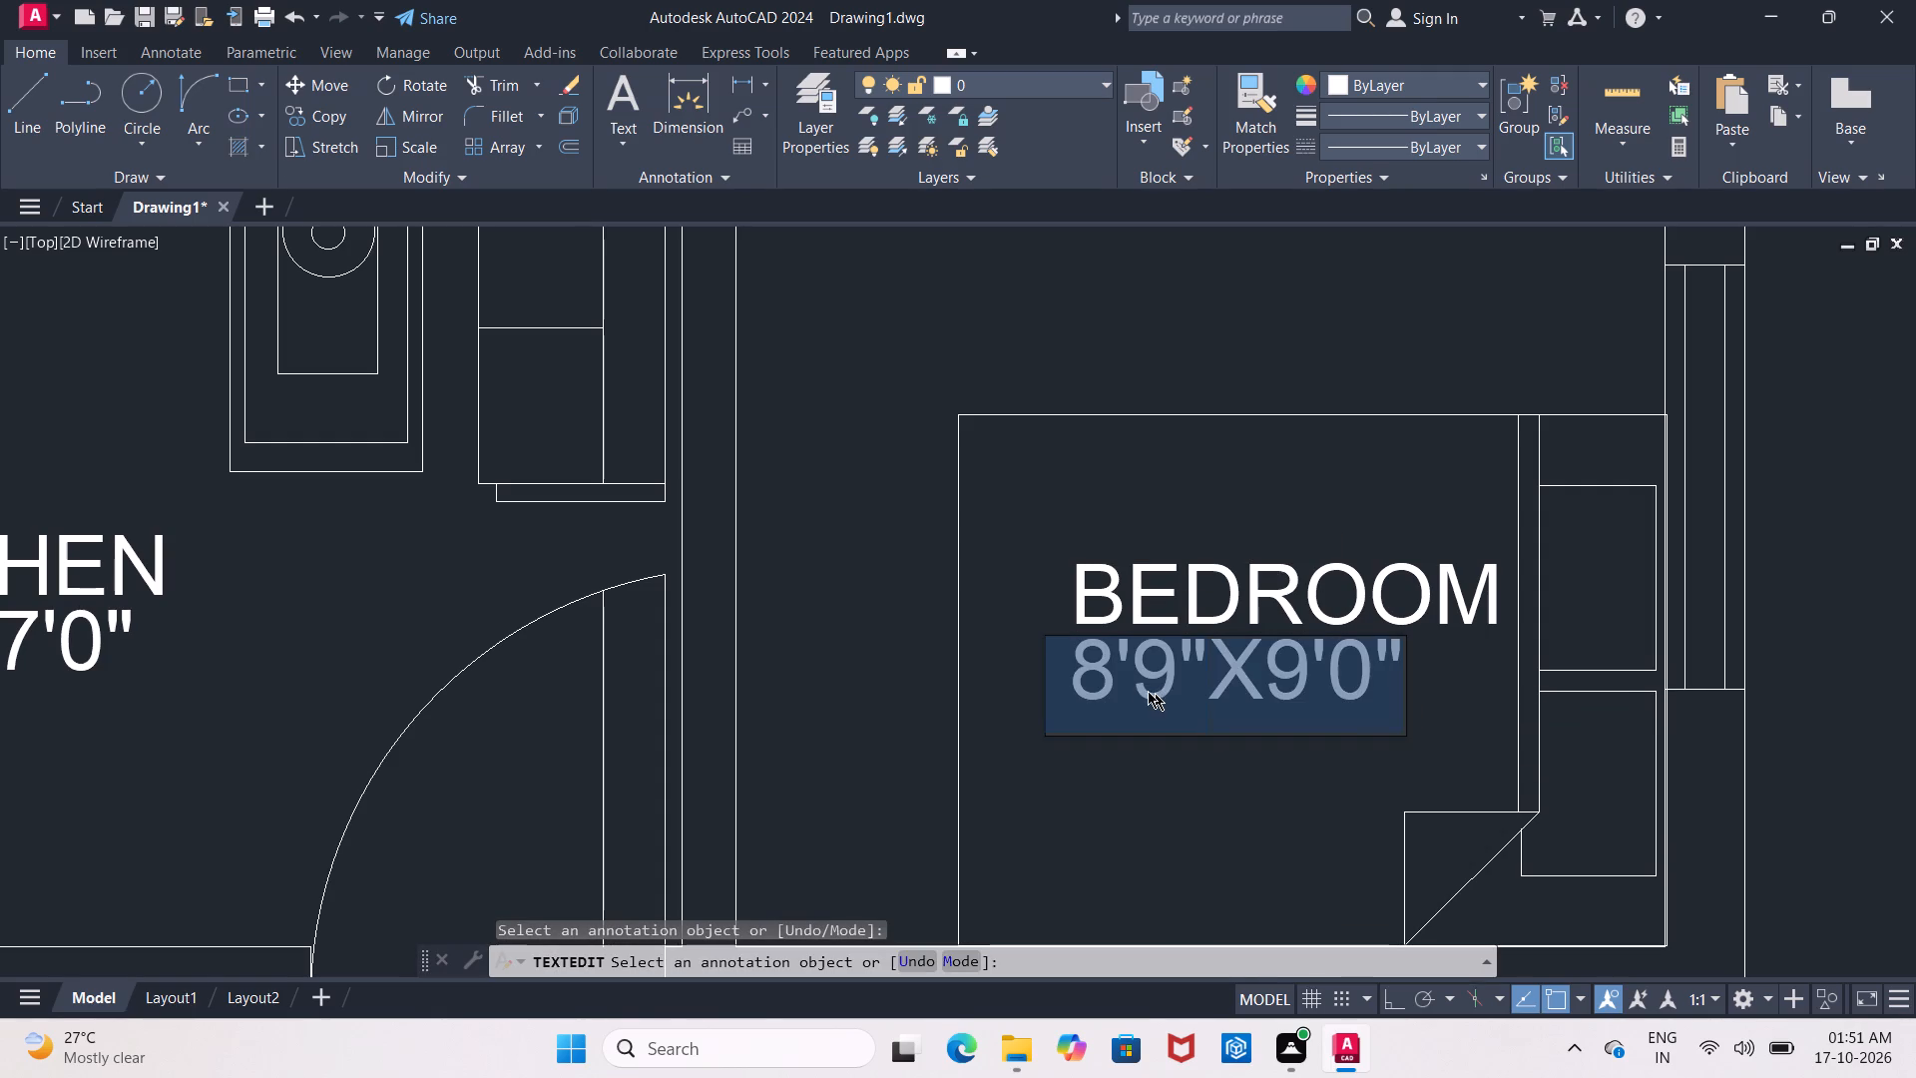
left_click(1094, 660)
left_click(1072, 673)
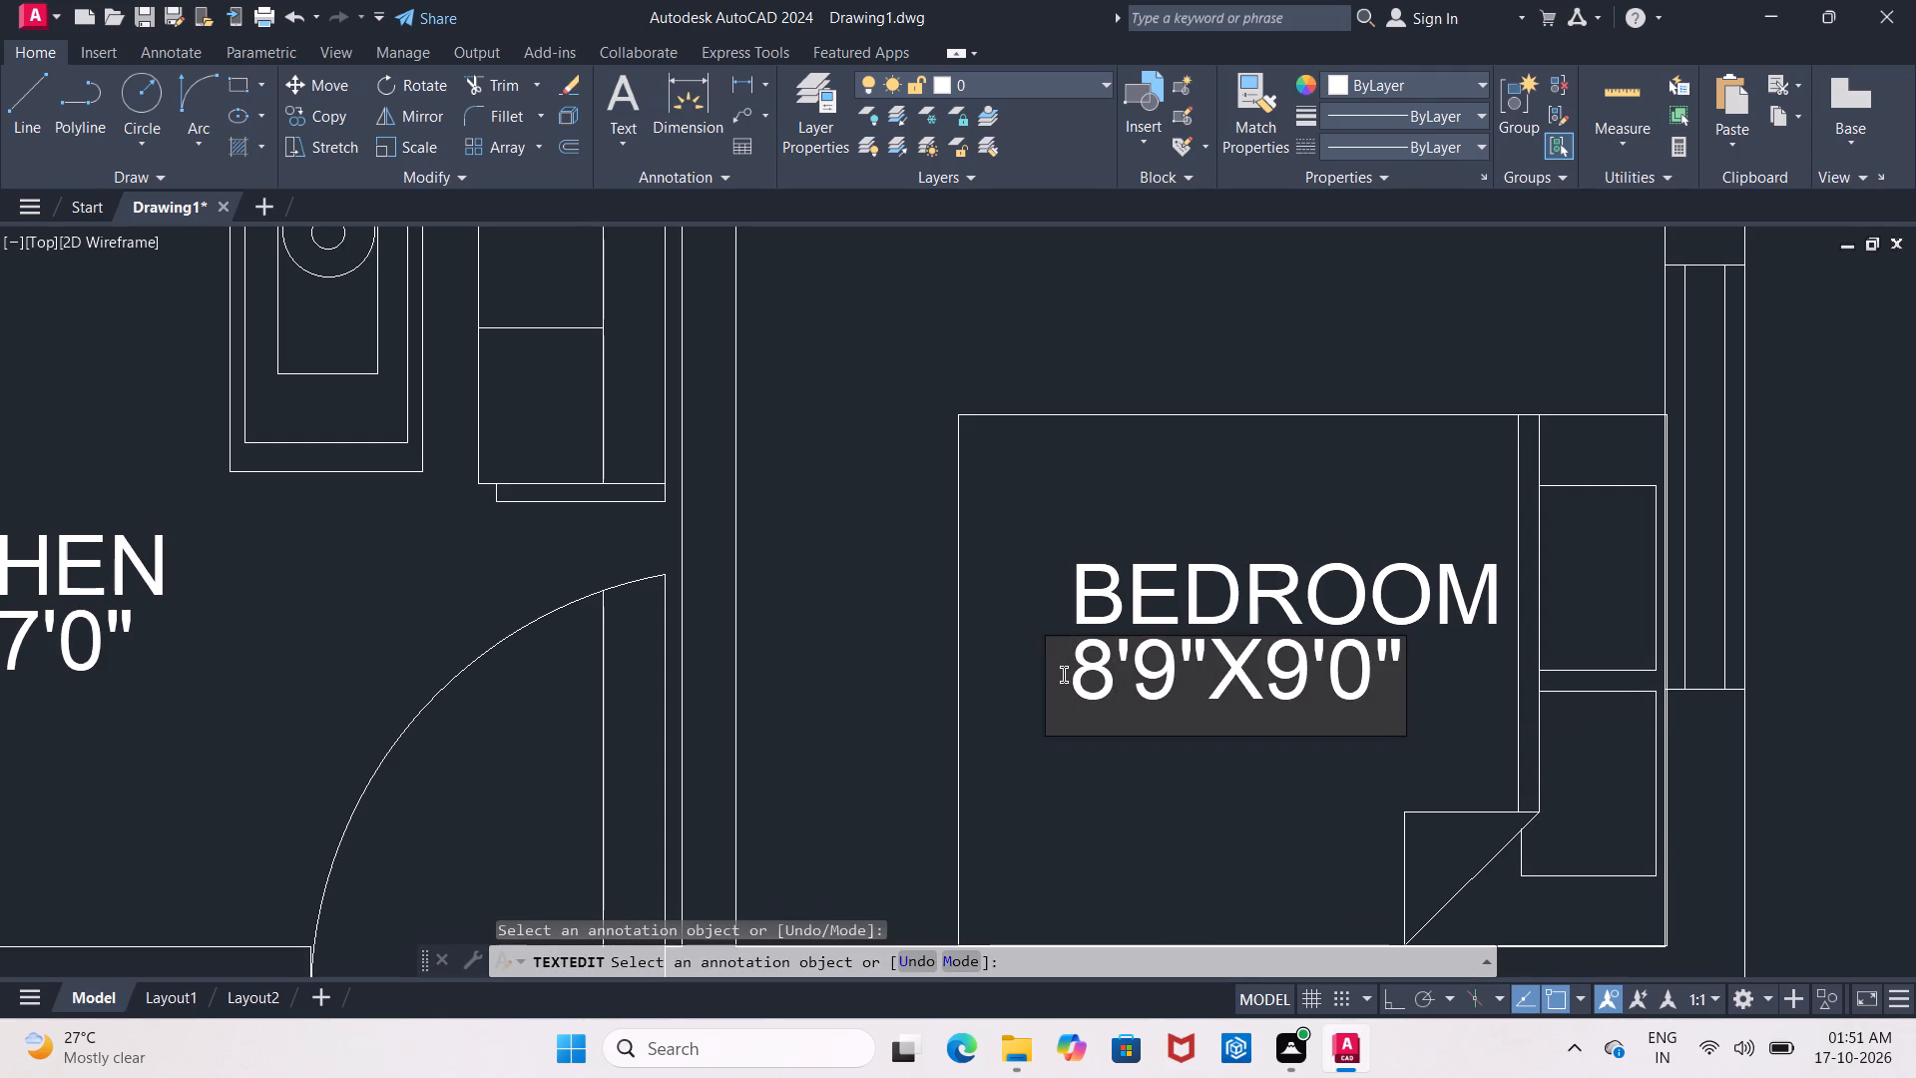
key("space")
key("space")
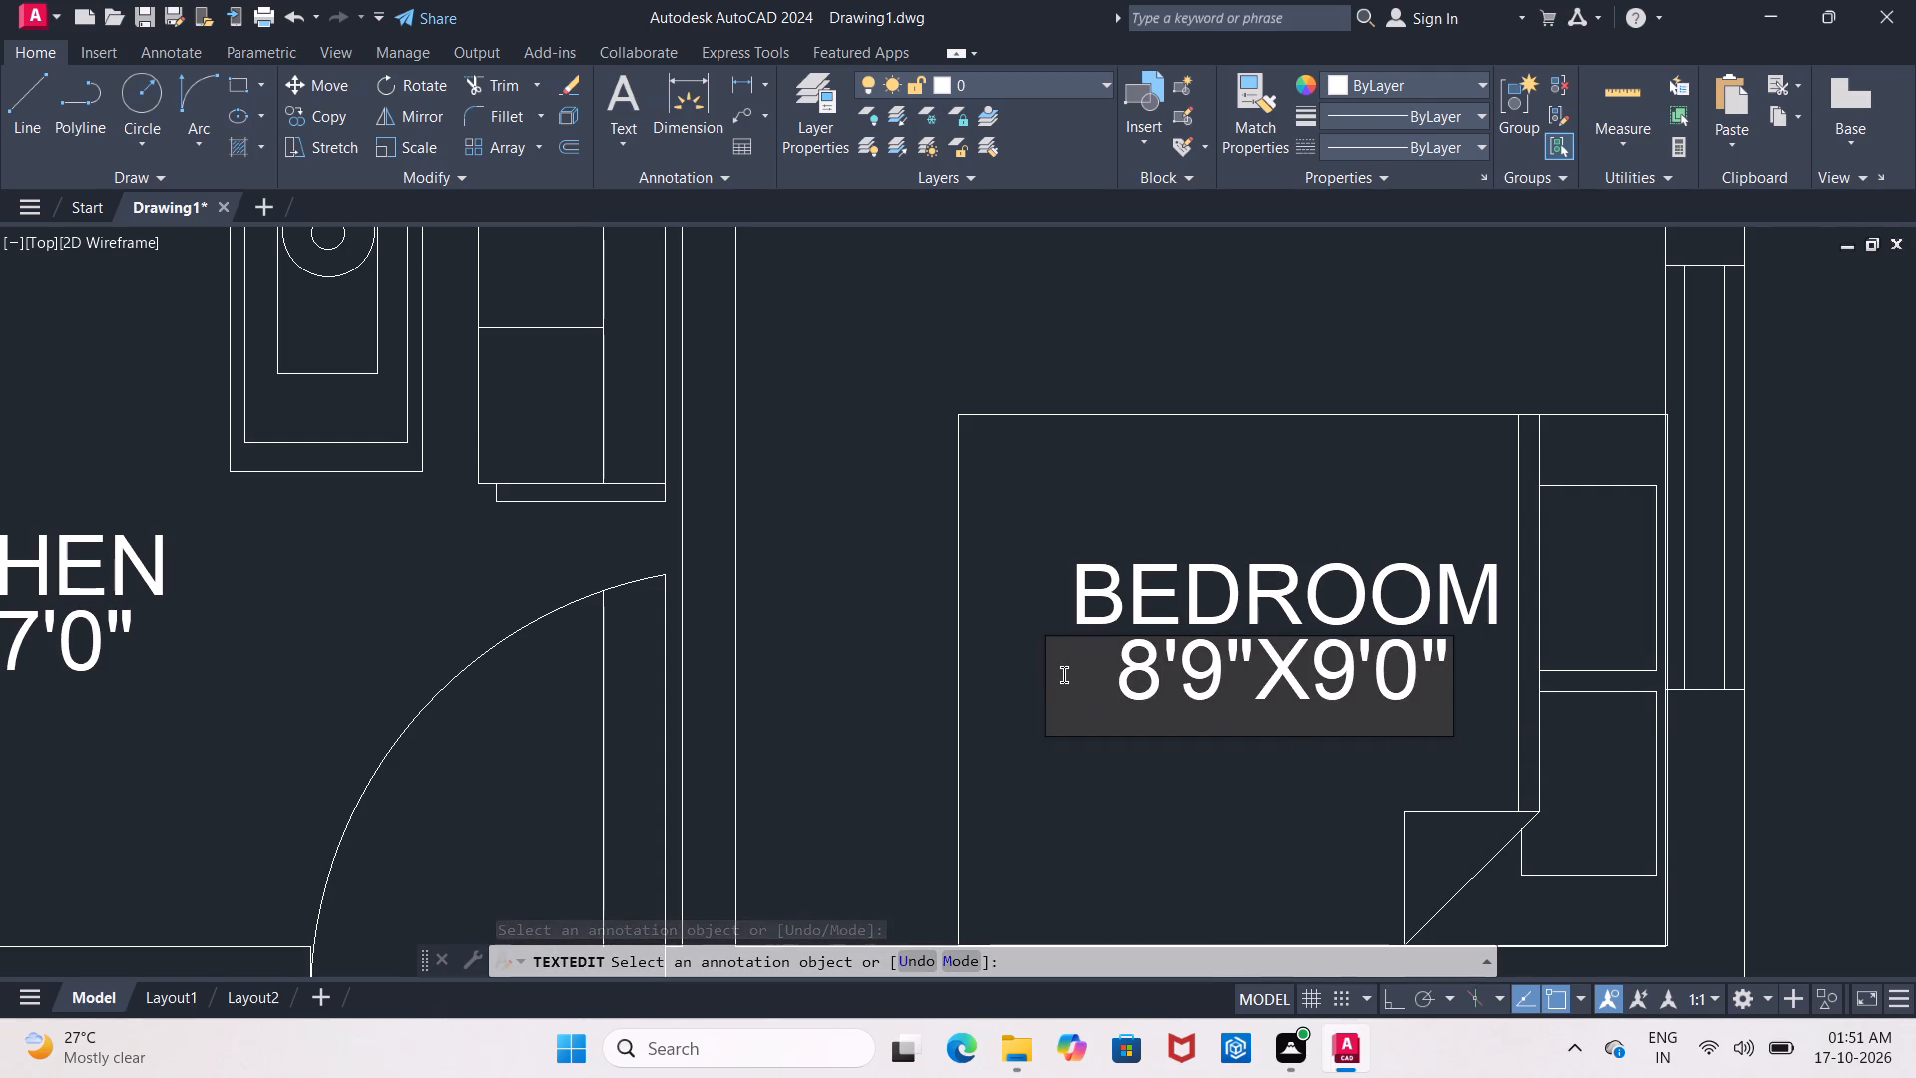
scroll(1044, 664, "down", 3)
left_click(1057, 712)
Change the name line of the KITCHEN label copy beside the staircase to VERANDAH.
middle_click_drag(1061, 715, 1158, 549)
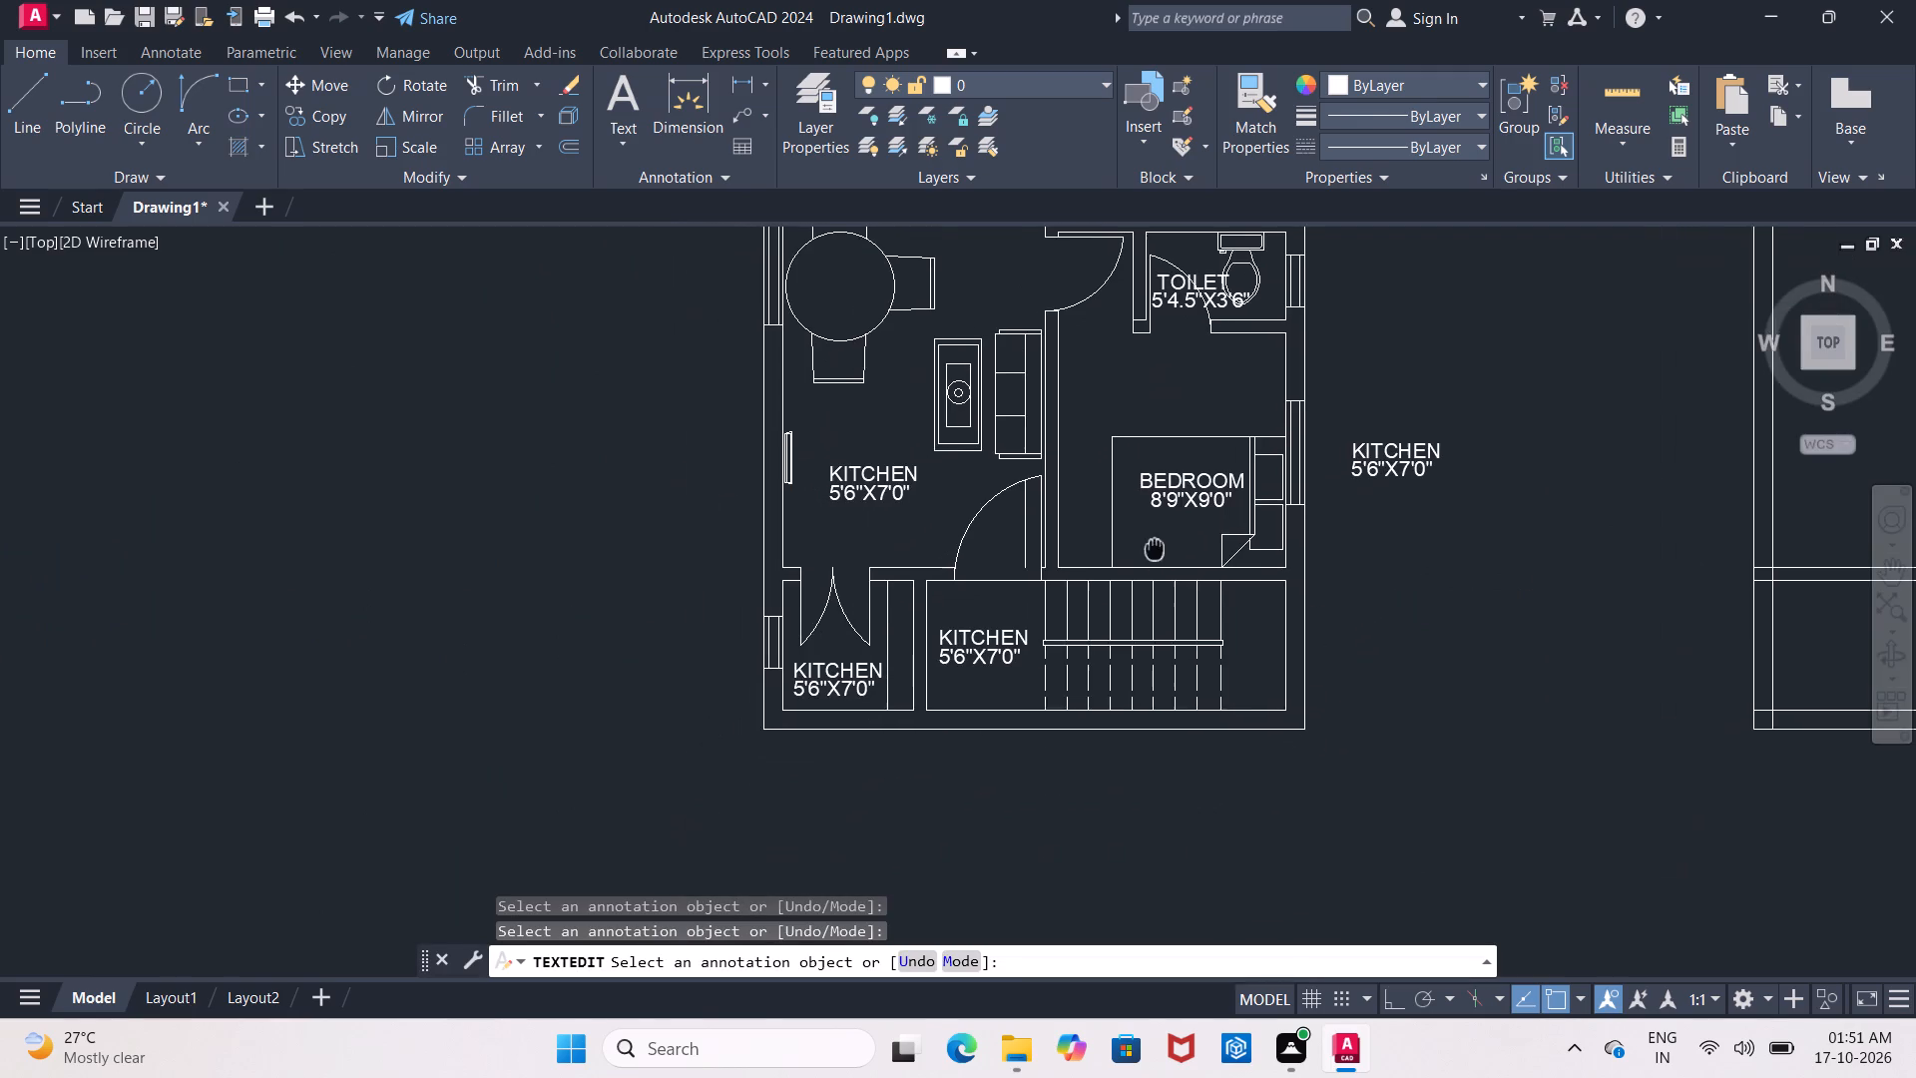
scroll(953, 640, "up", 2)
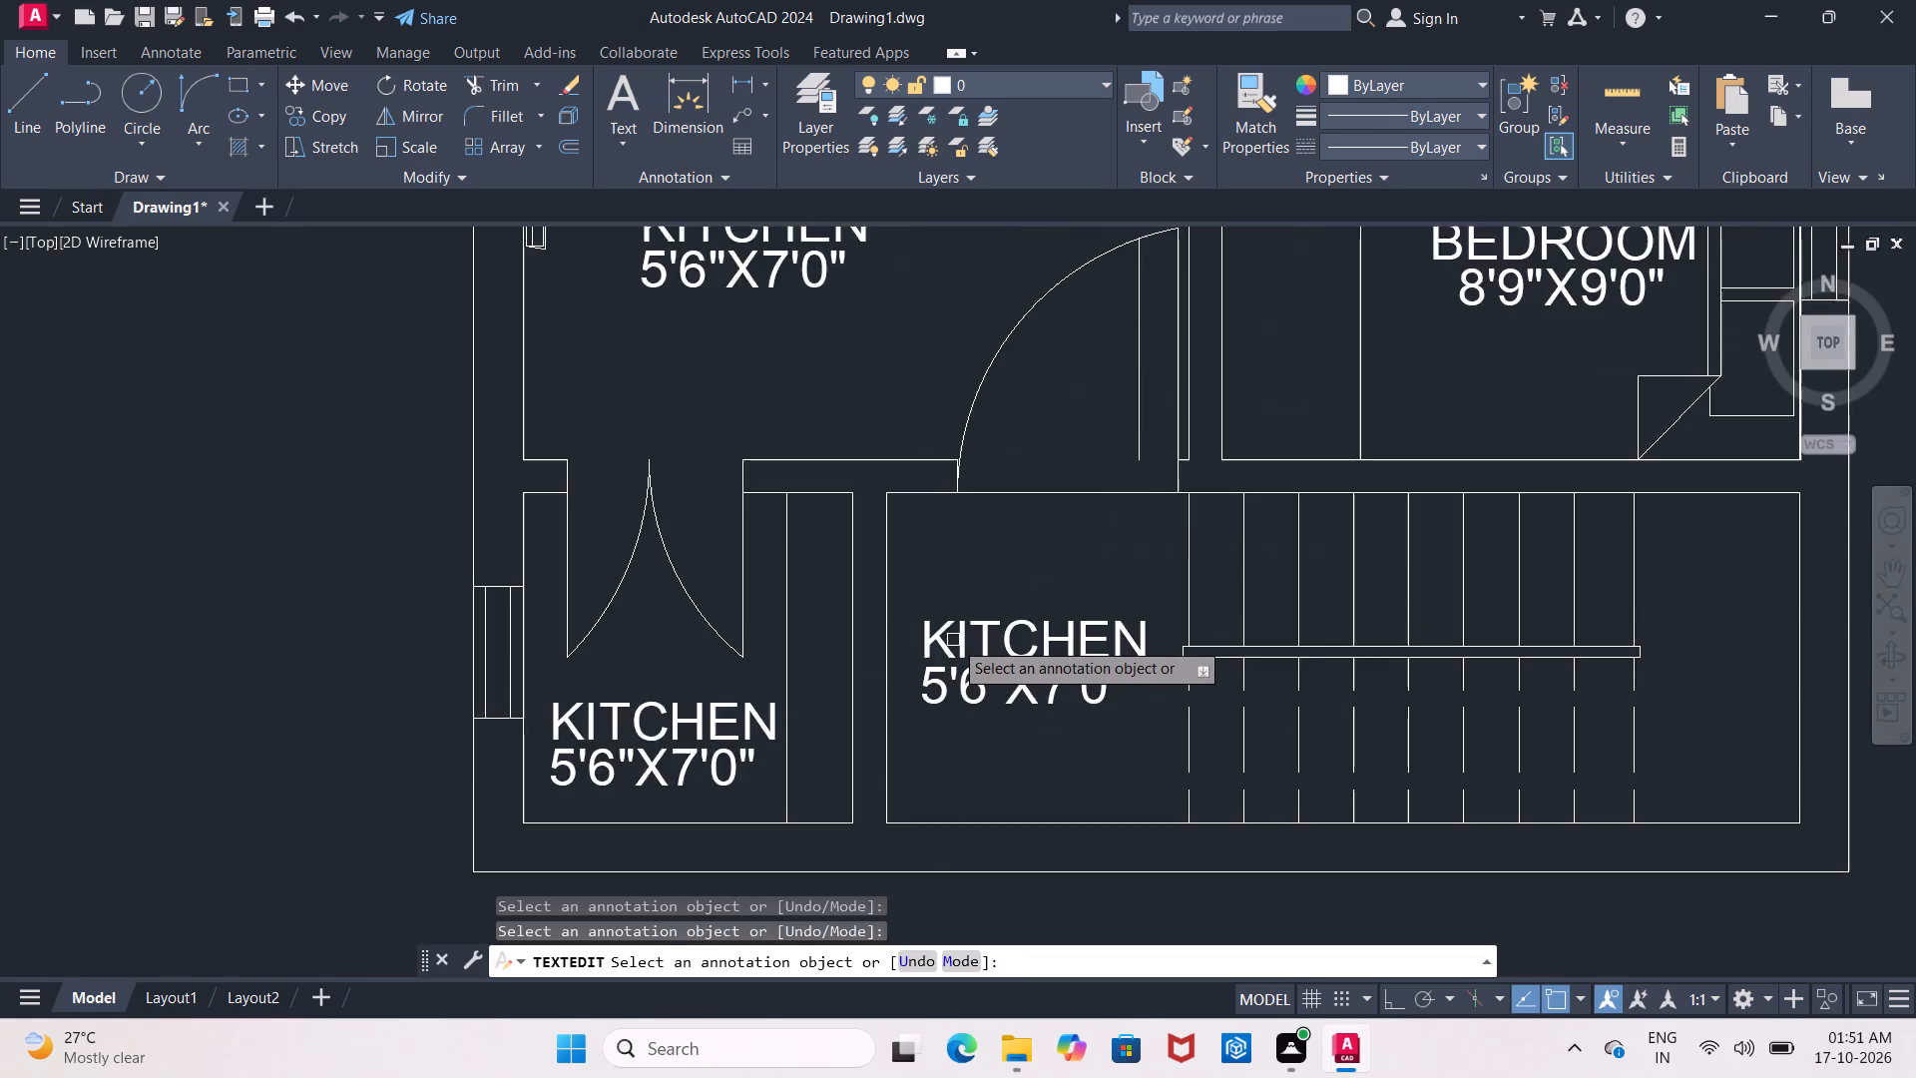
scroll(953, 640, "up", 2)
left_click(948, 656)
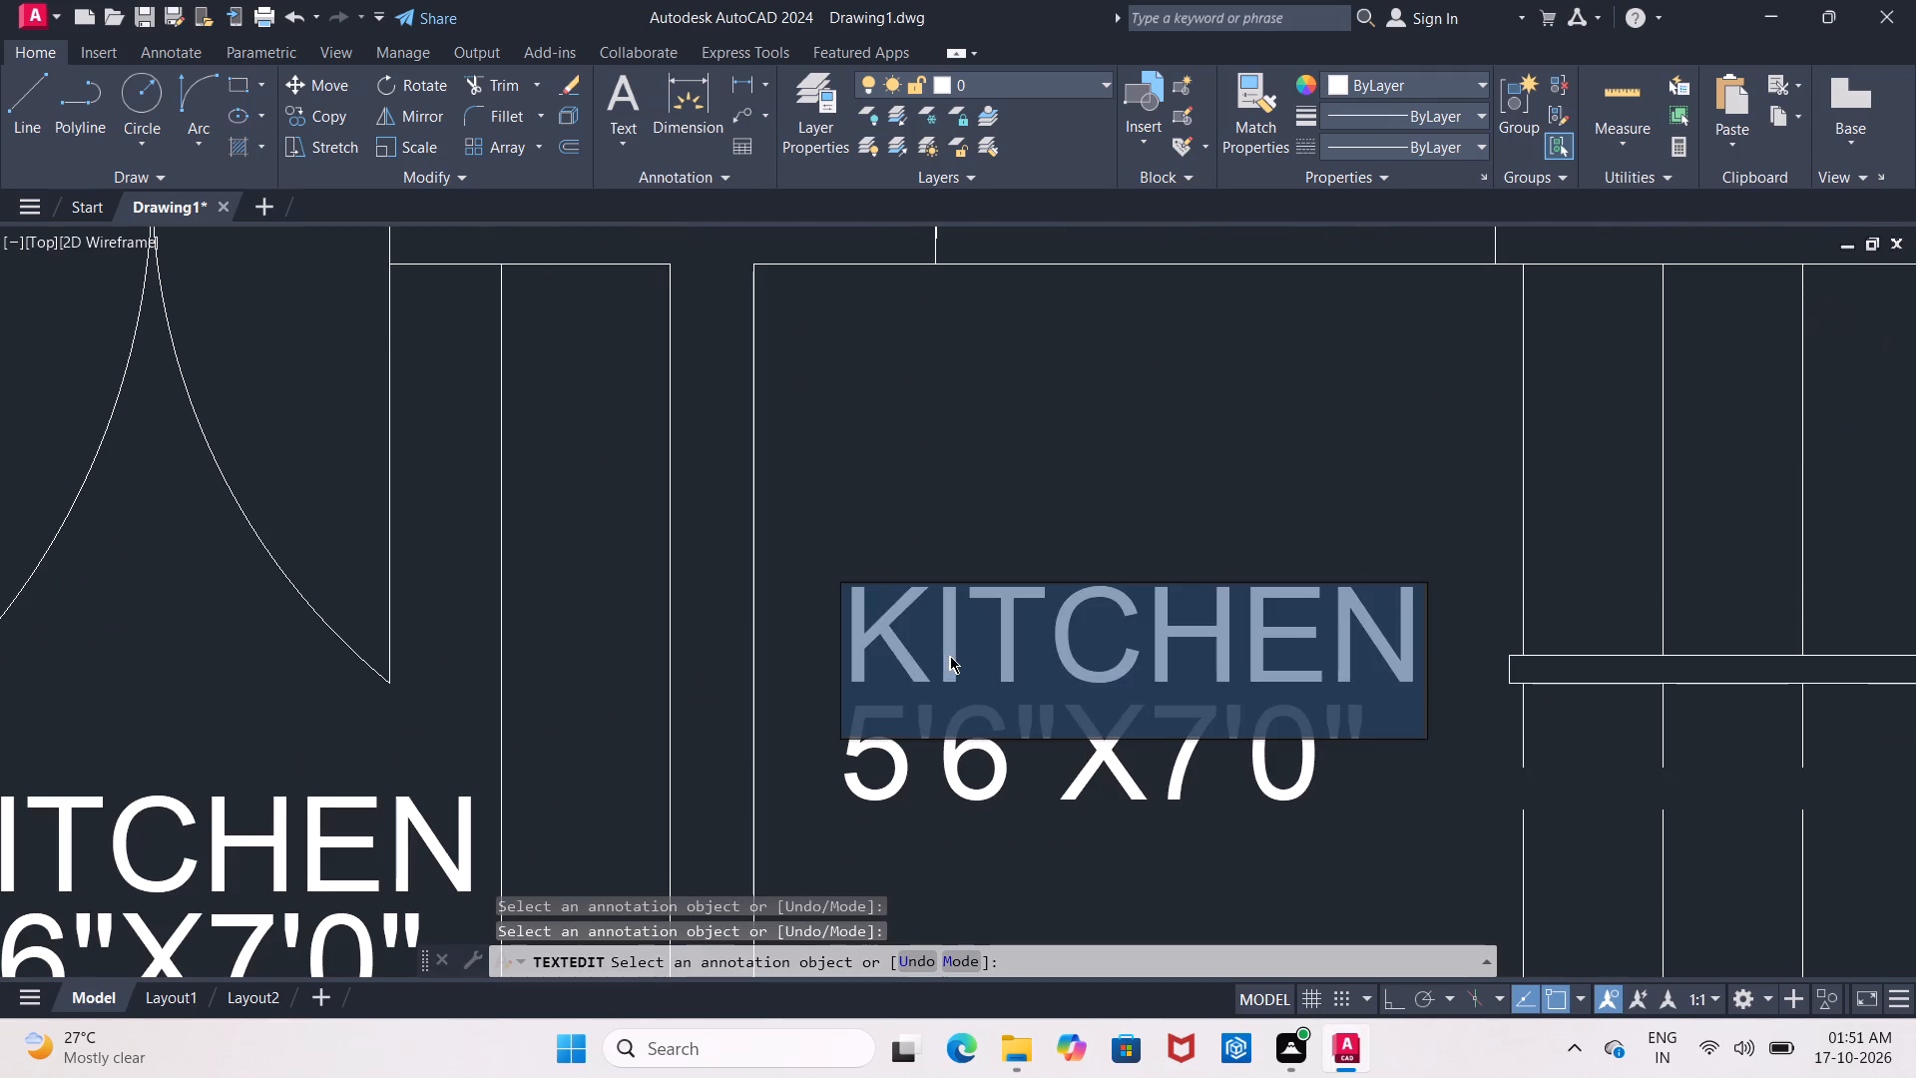
left_click(950, 656)
left_click(1424, 671)
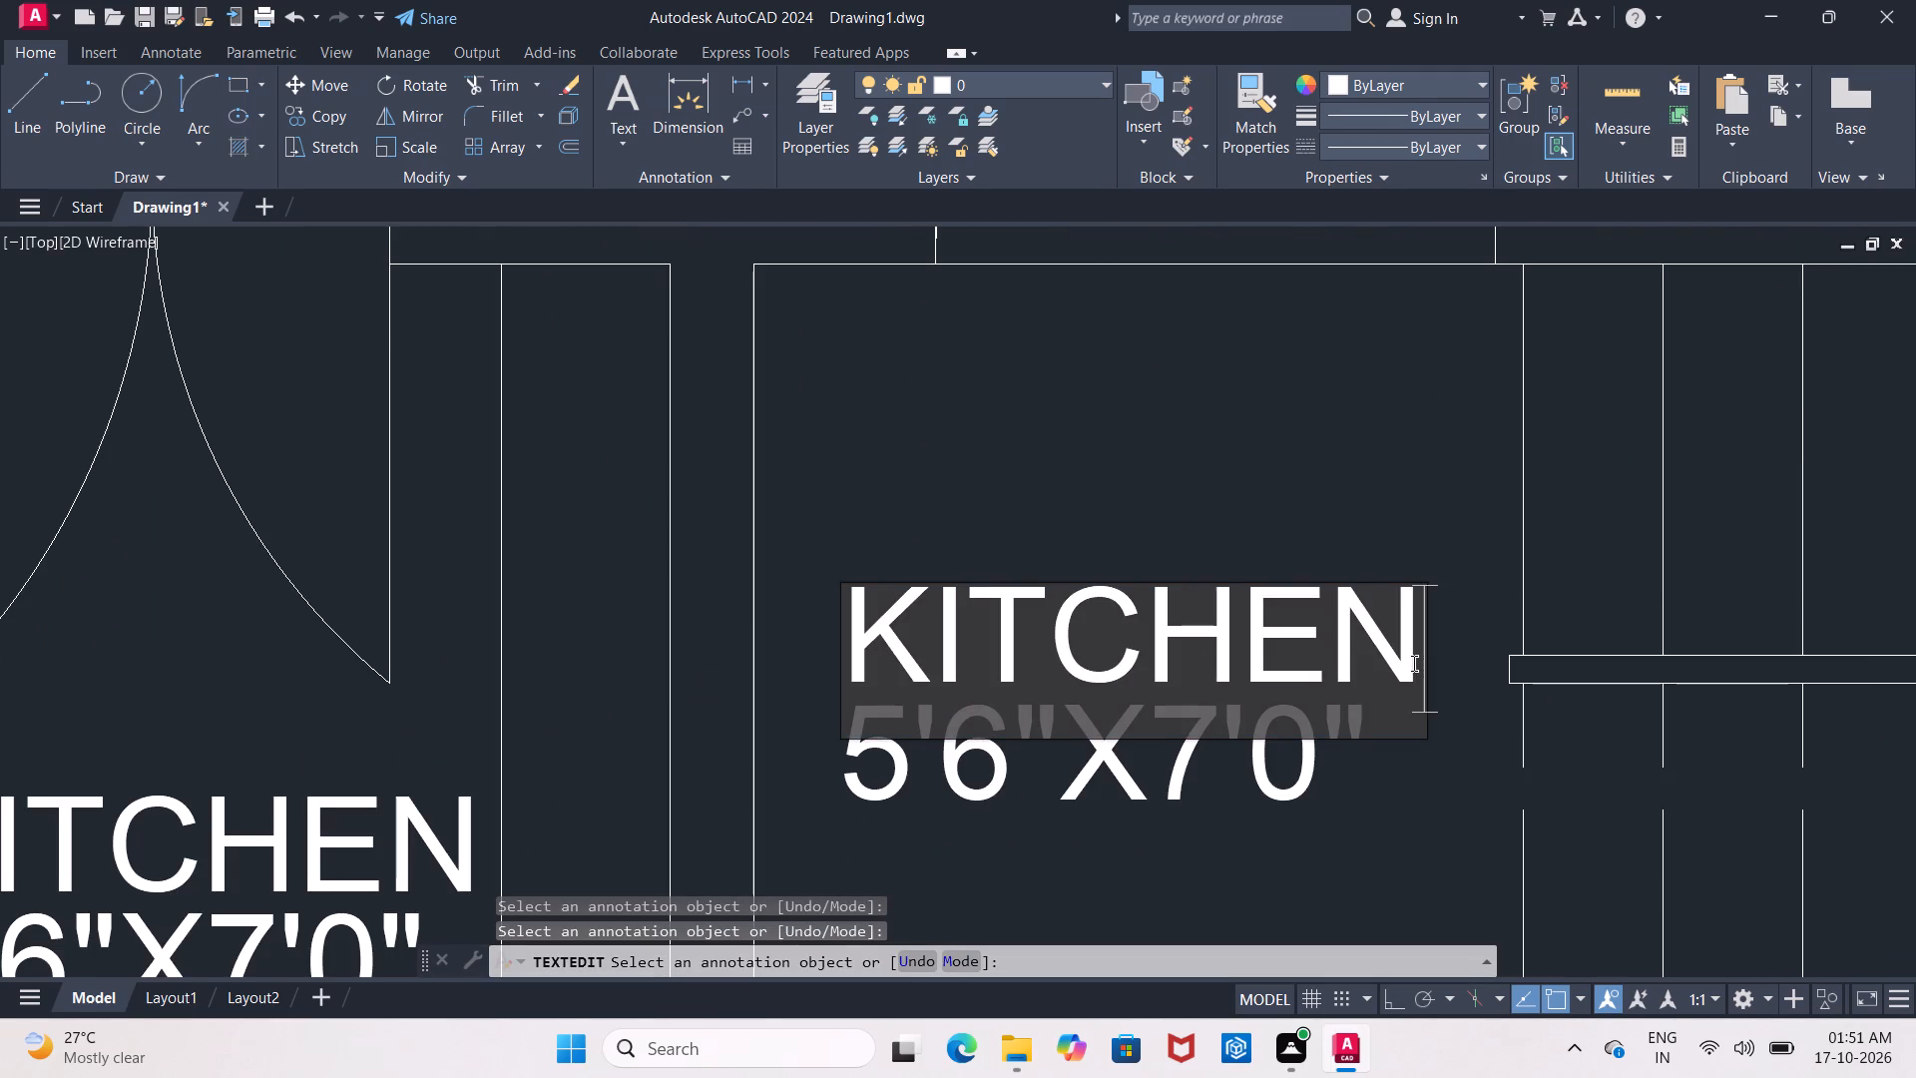
key("BackSpace")
key("BackSpace")
key("BackSpace")
key("BackSpace")
key("BackSpace")
key("BackSpace")
key("BackSpace")
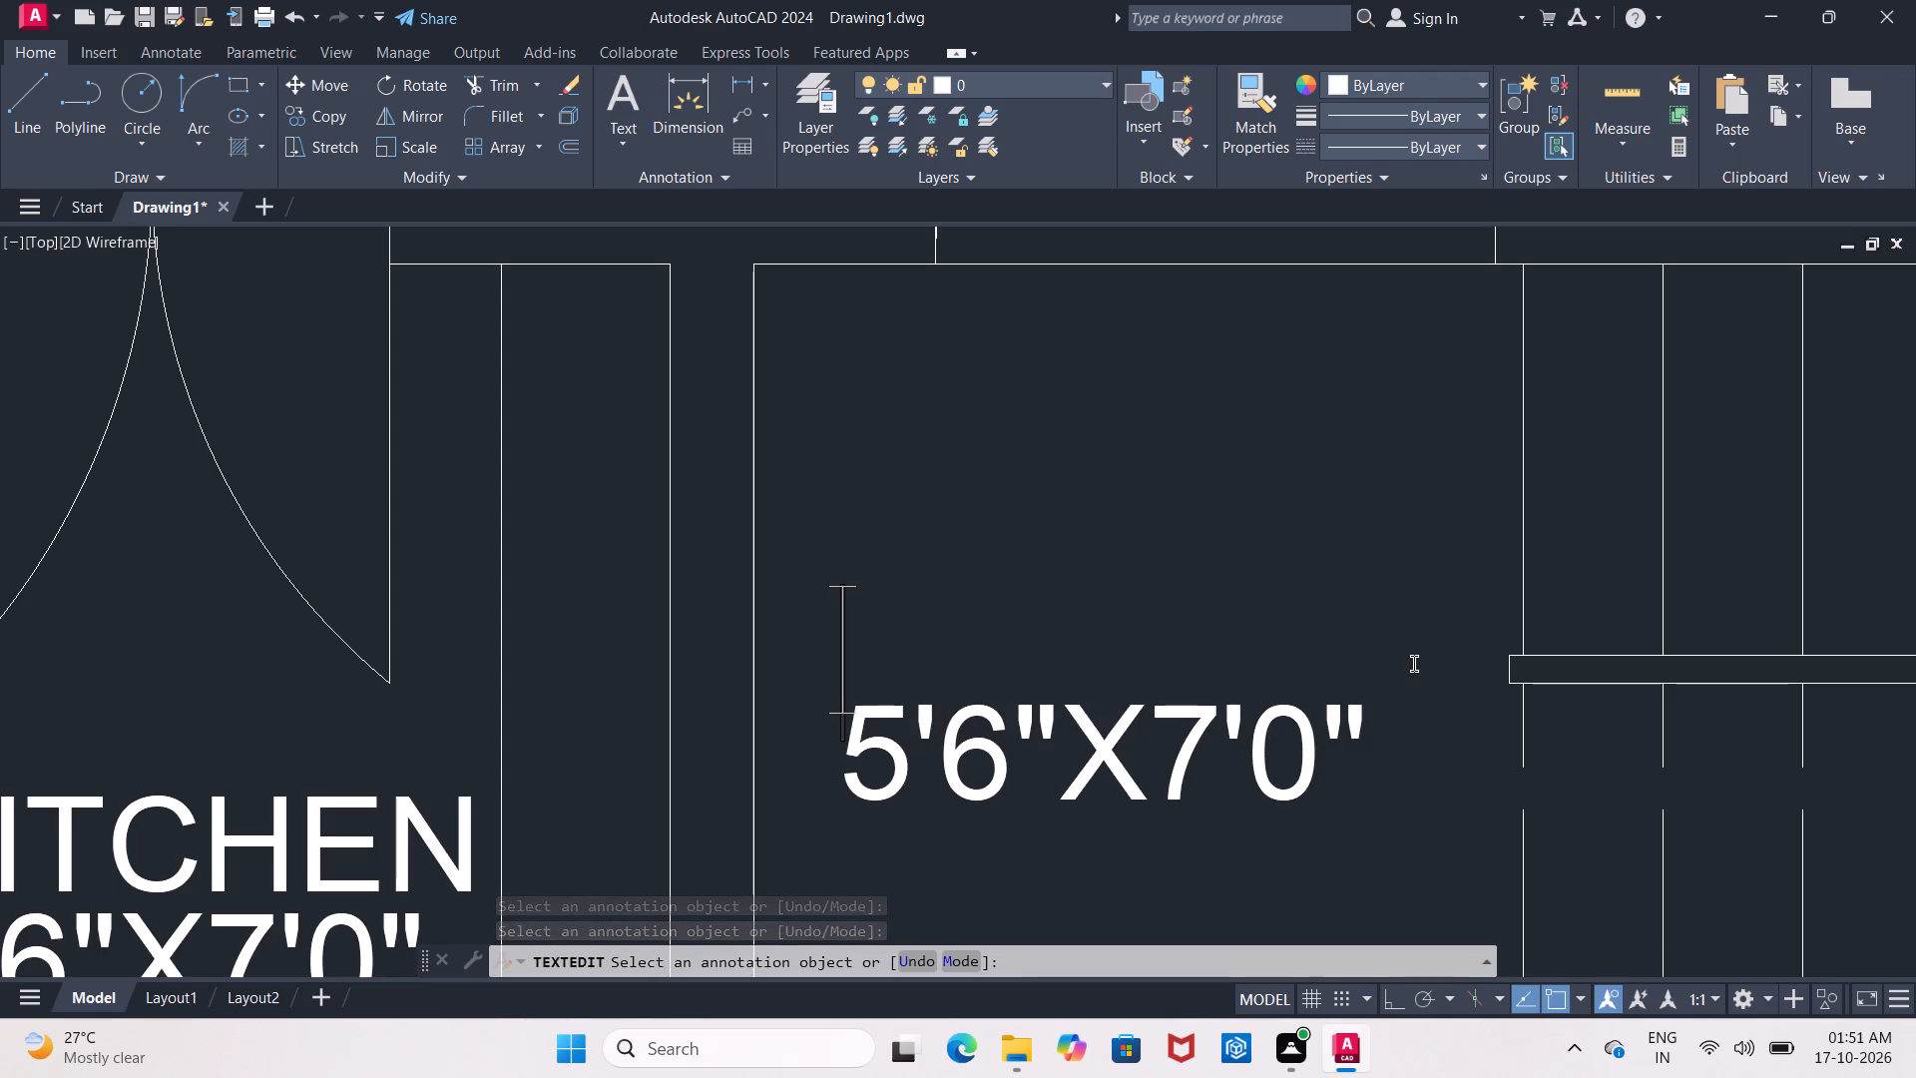
type("VERANDA")
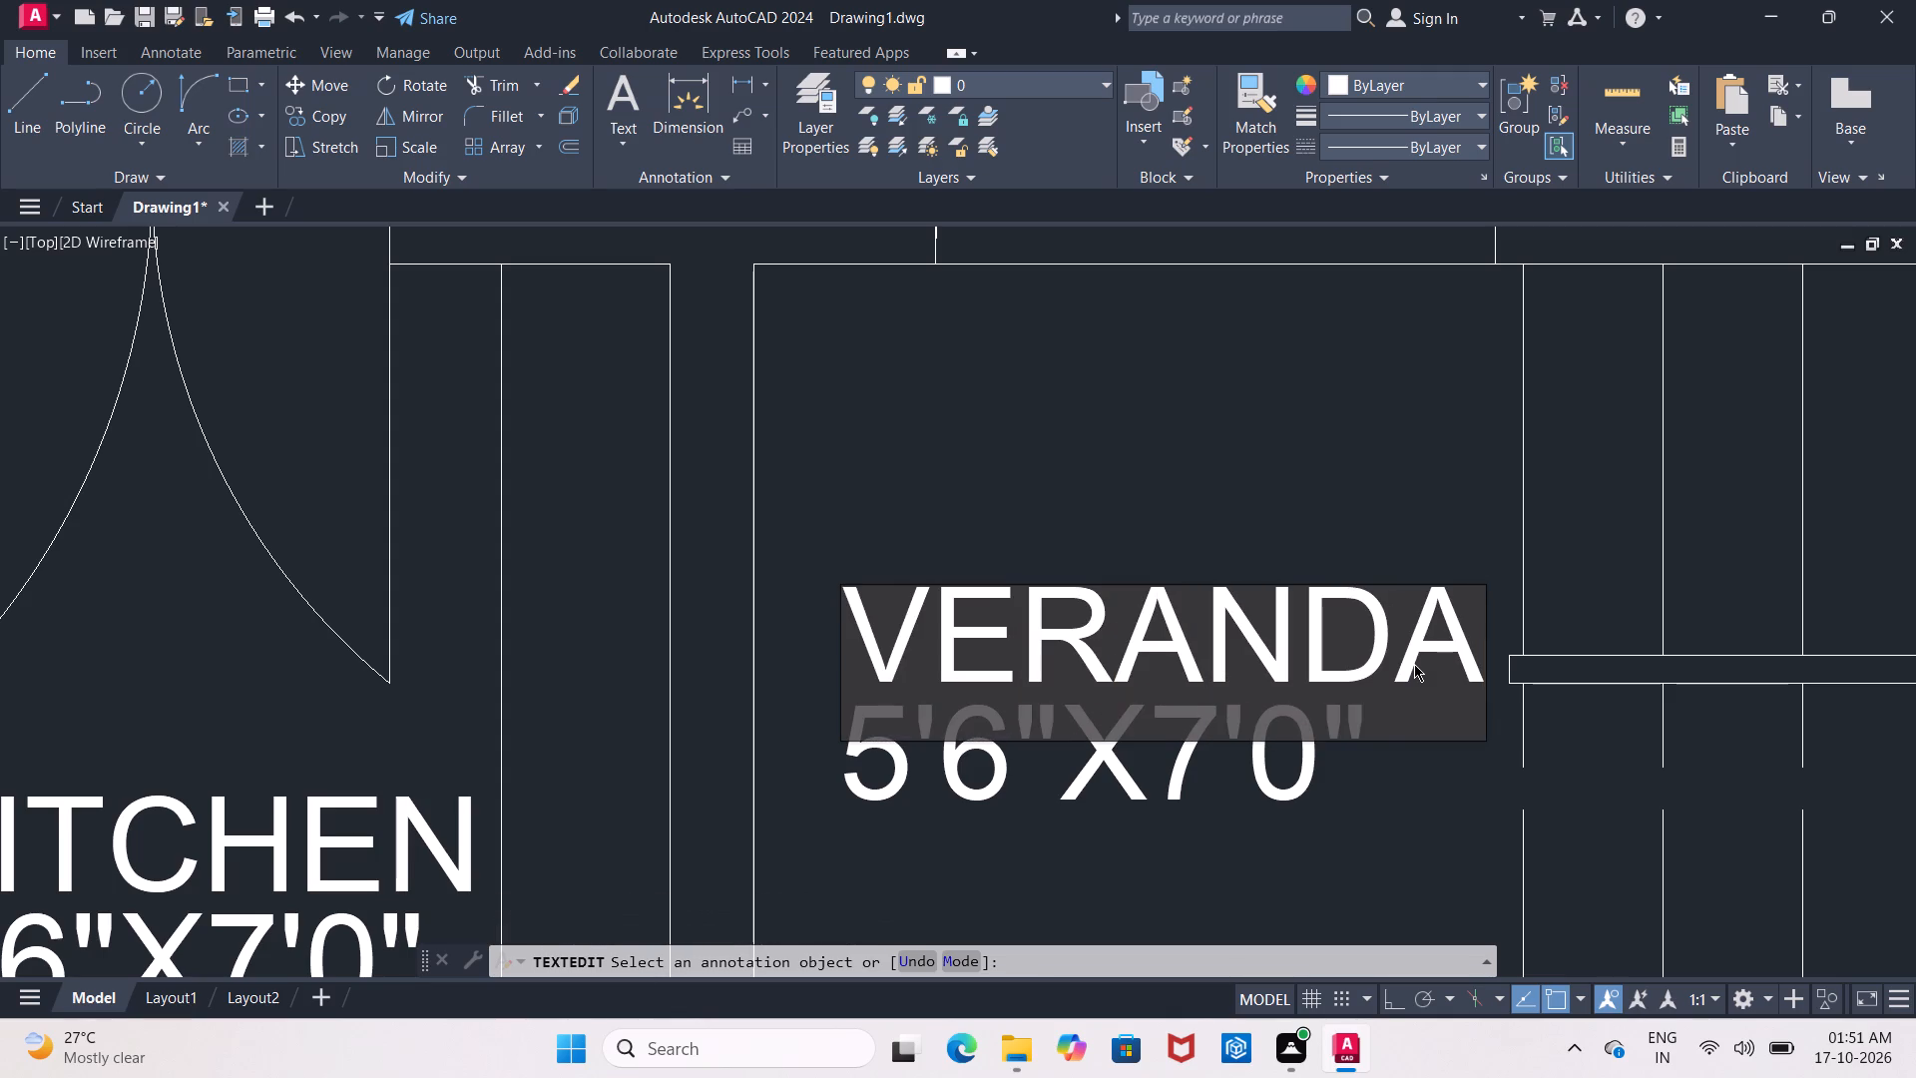
key("h")
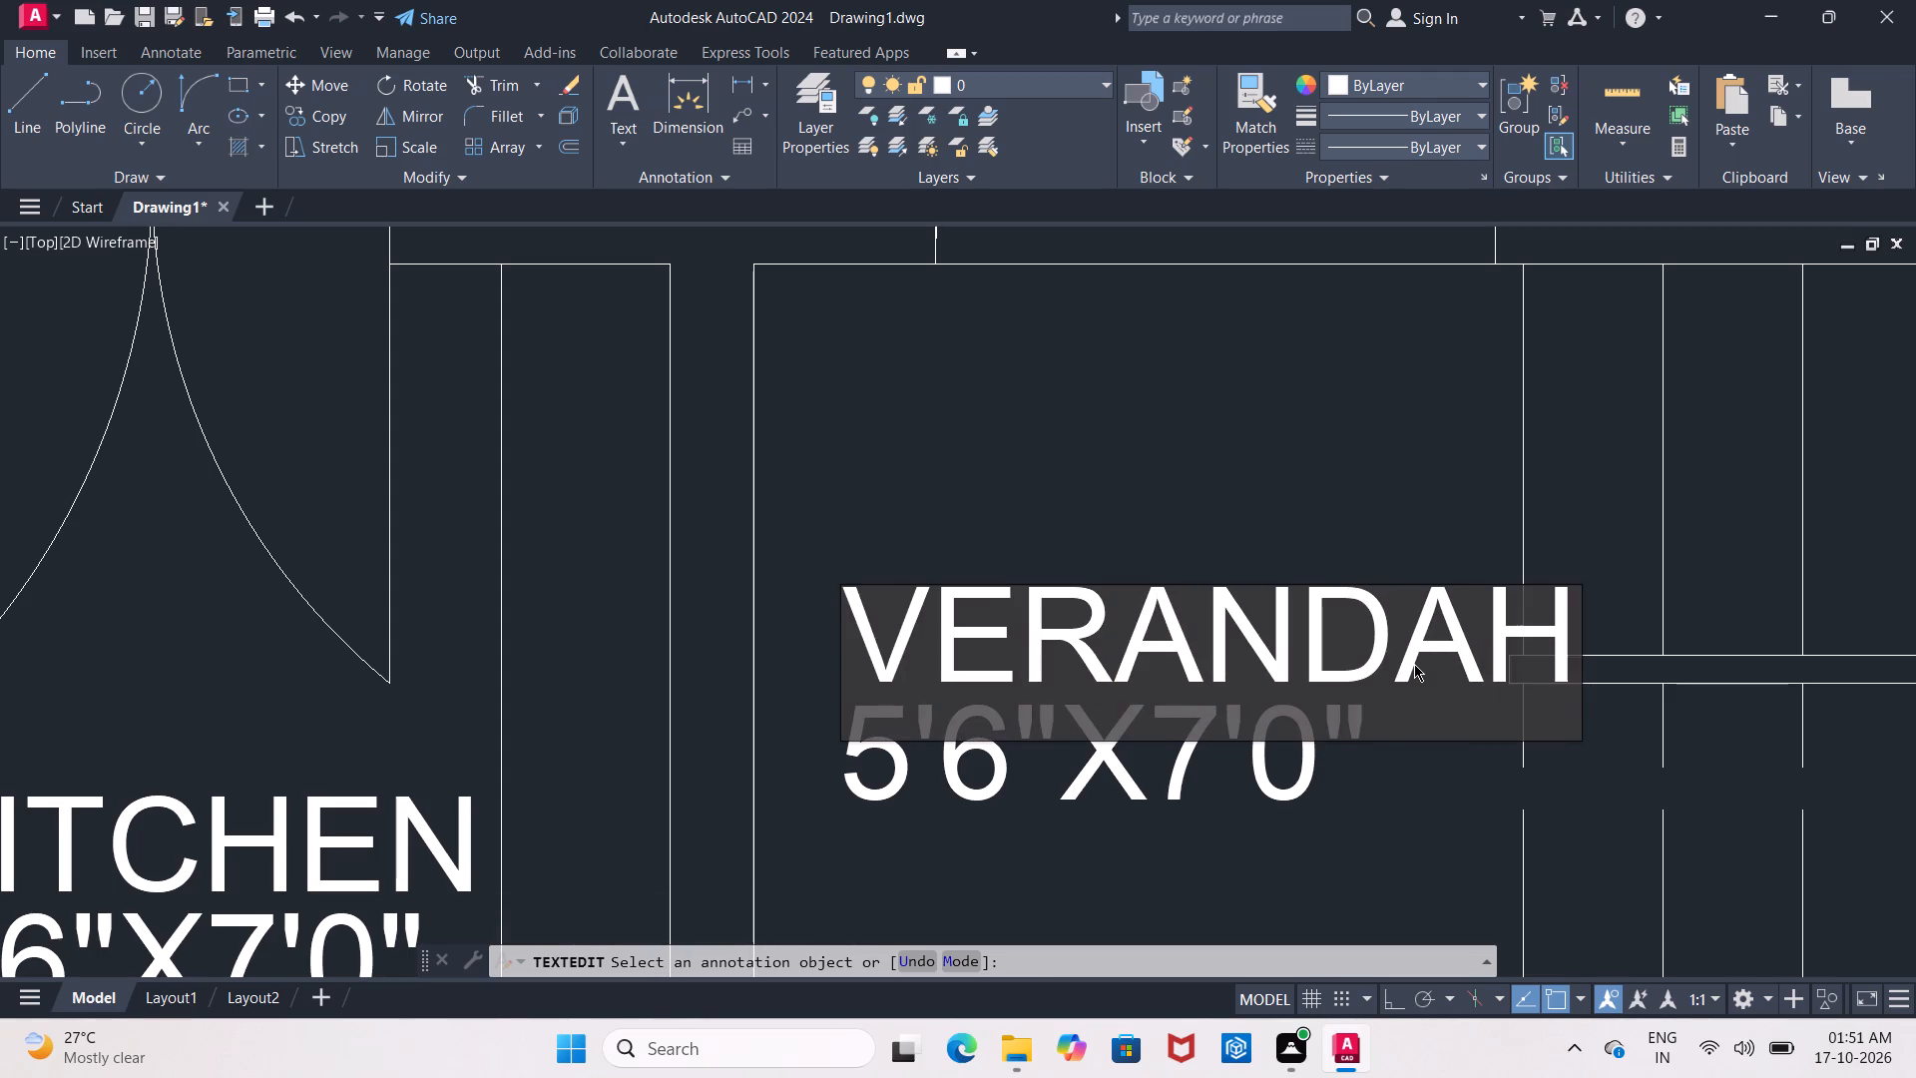
left_click(1123, 783)
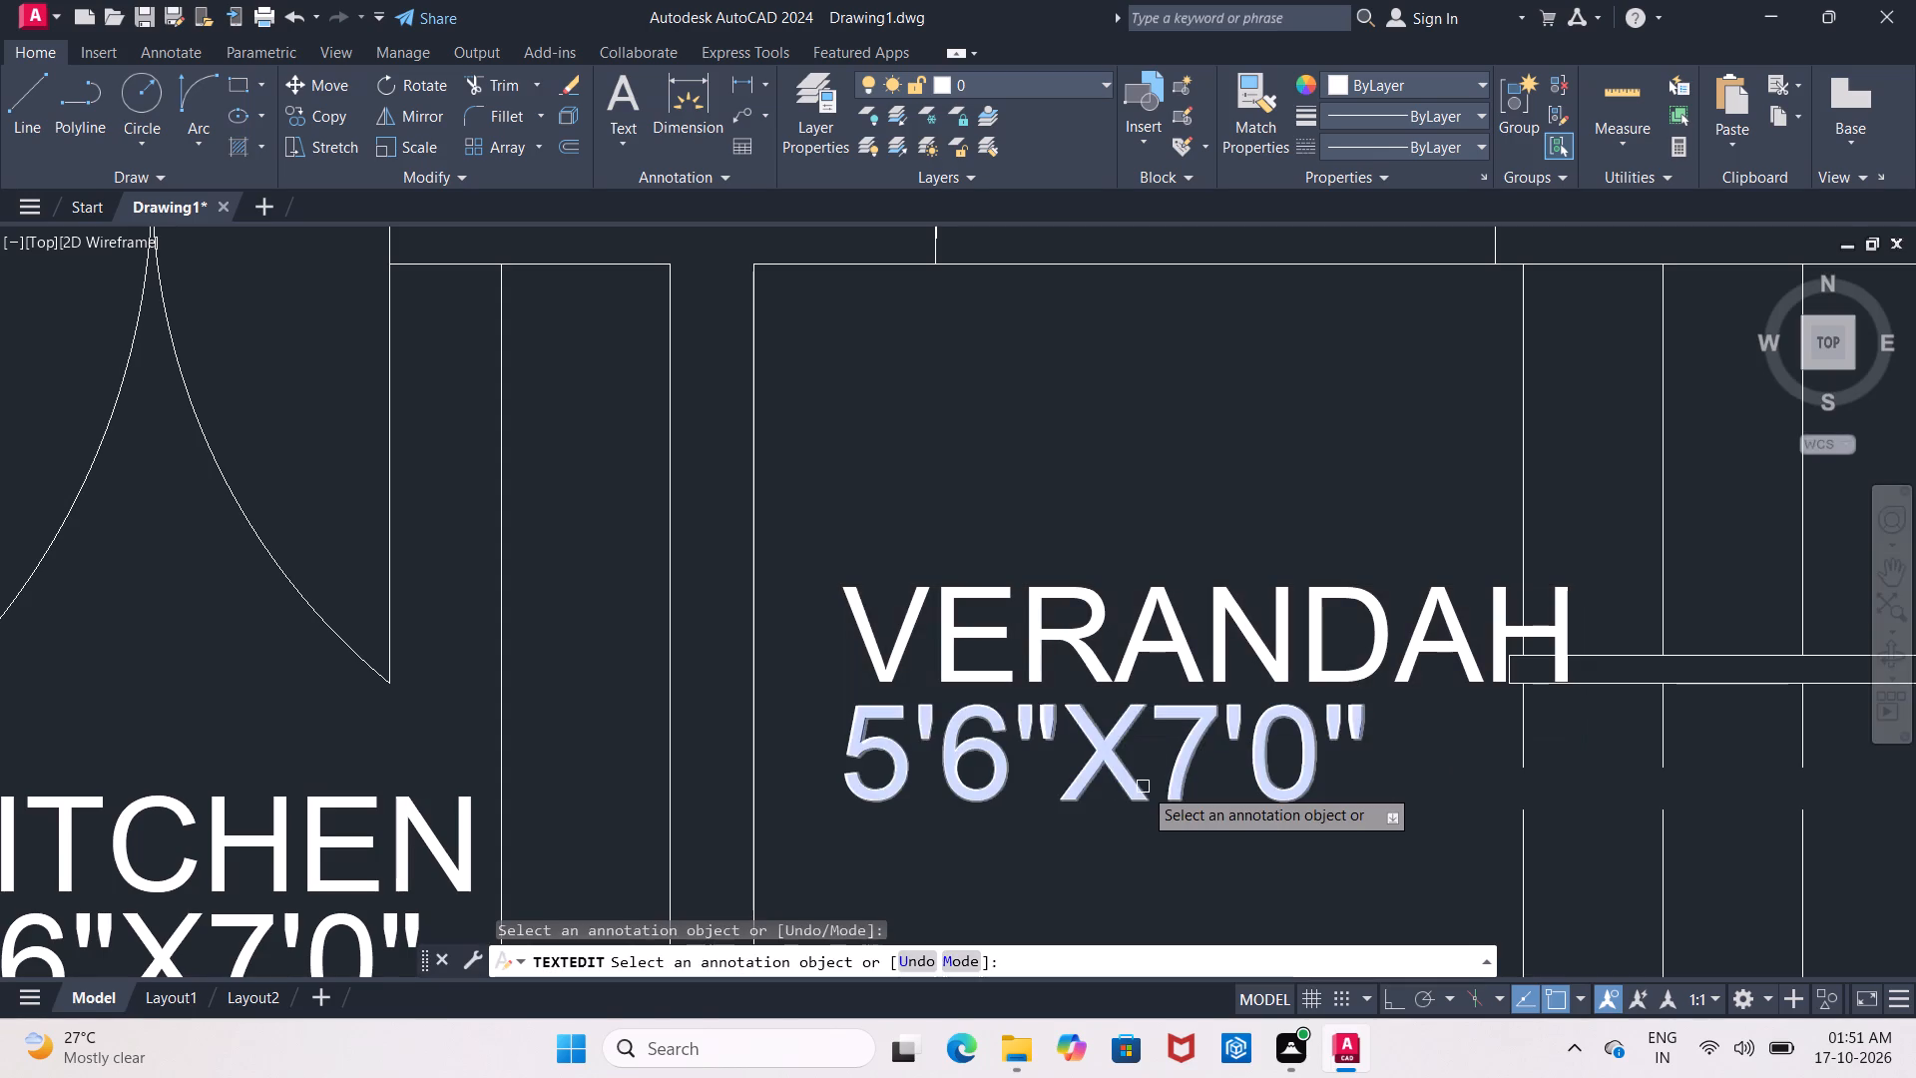
Change the dimension line under the VERANDAH label to 4'0"X5'0".
left_click(1143, 797)
left_click(1143, 798)
left_click(1334, 808)
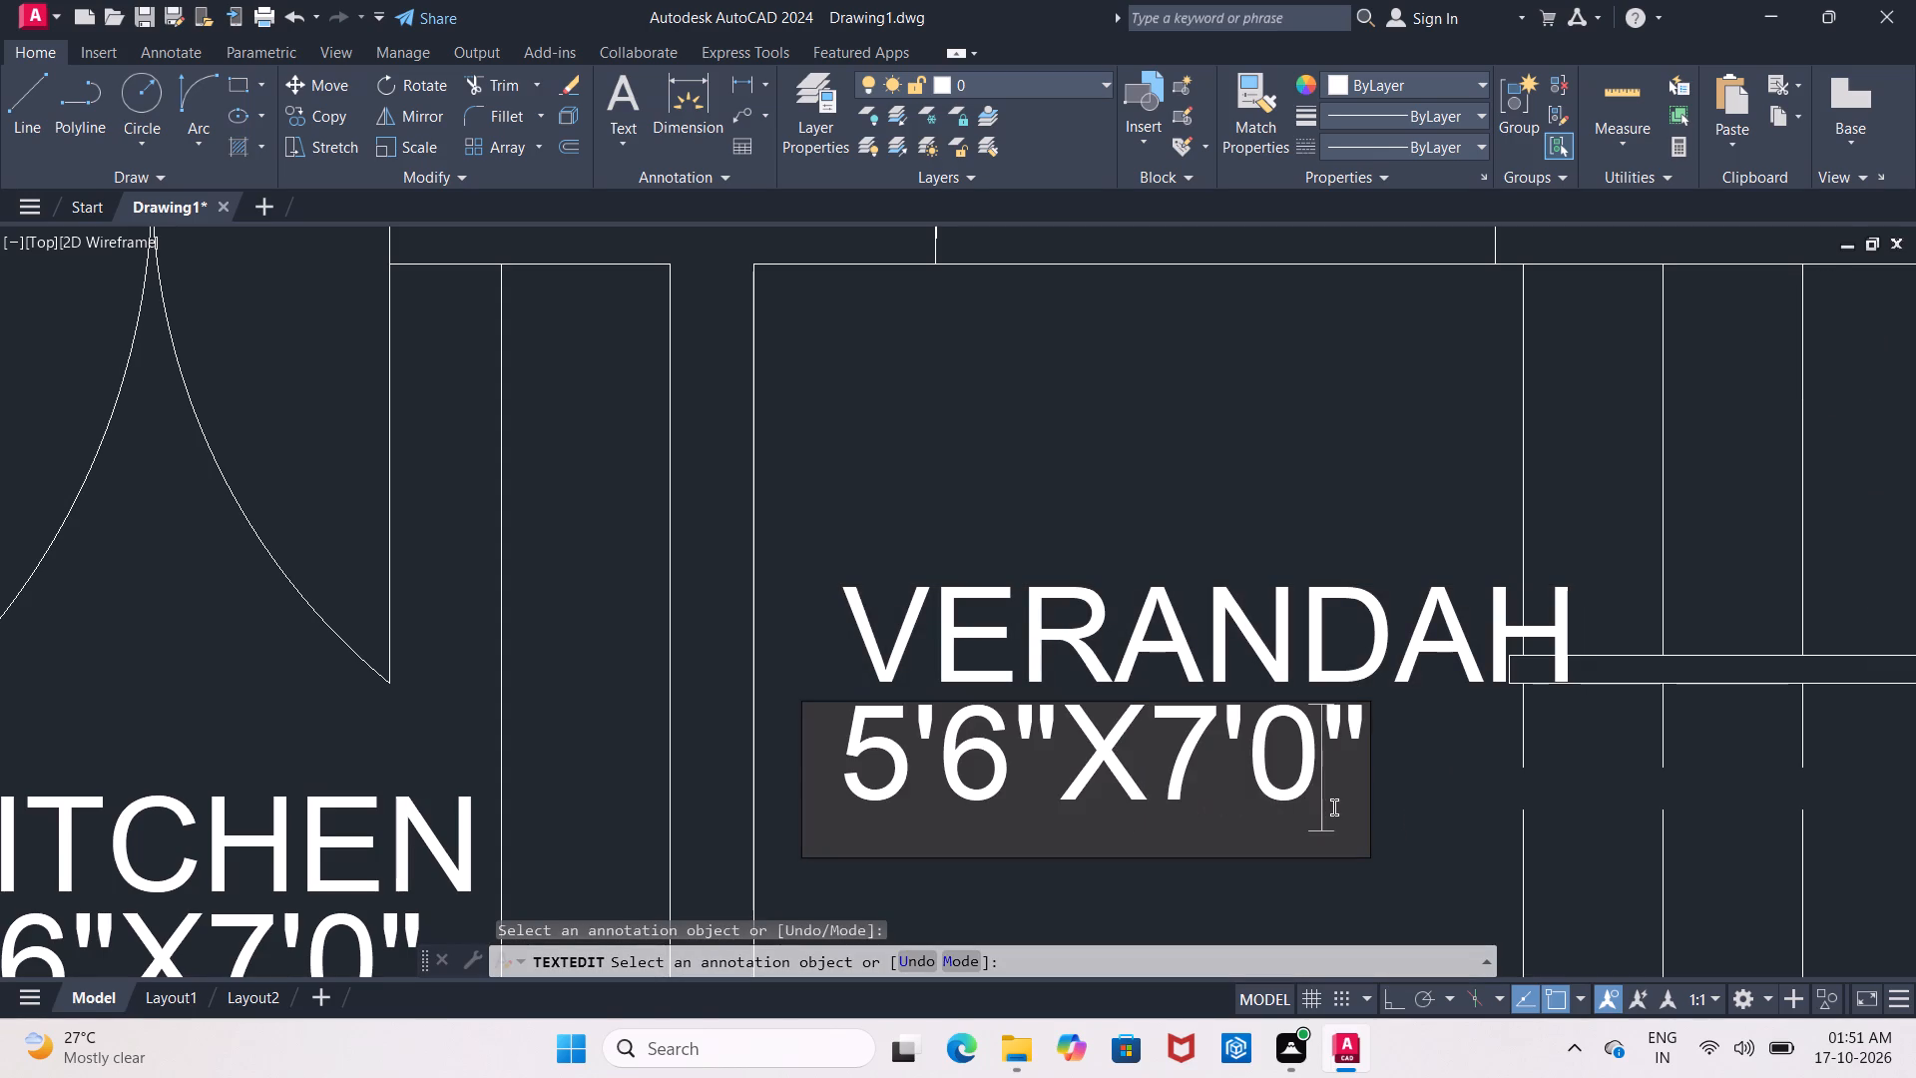
left_click(1223, 785)
key("BackSpace")
key("5")
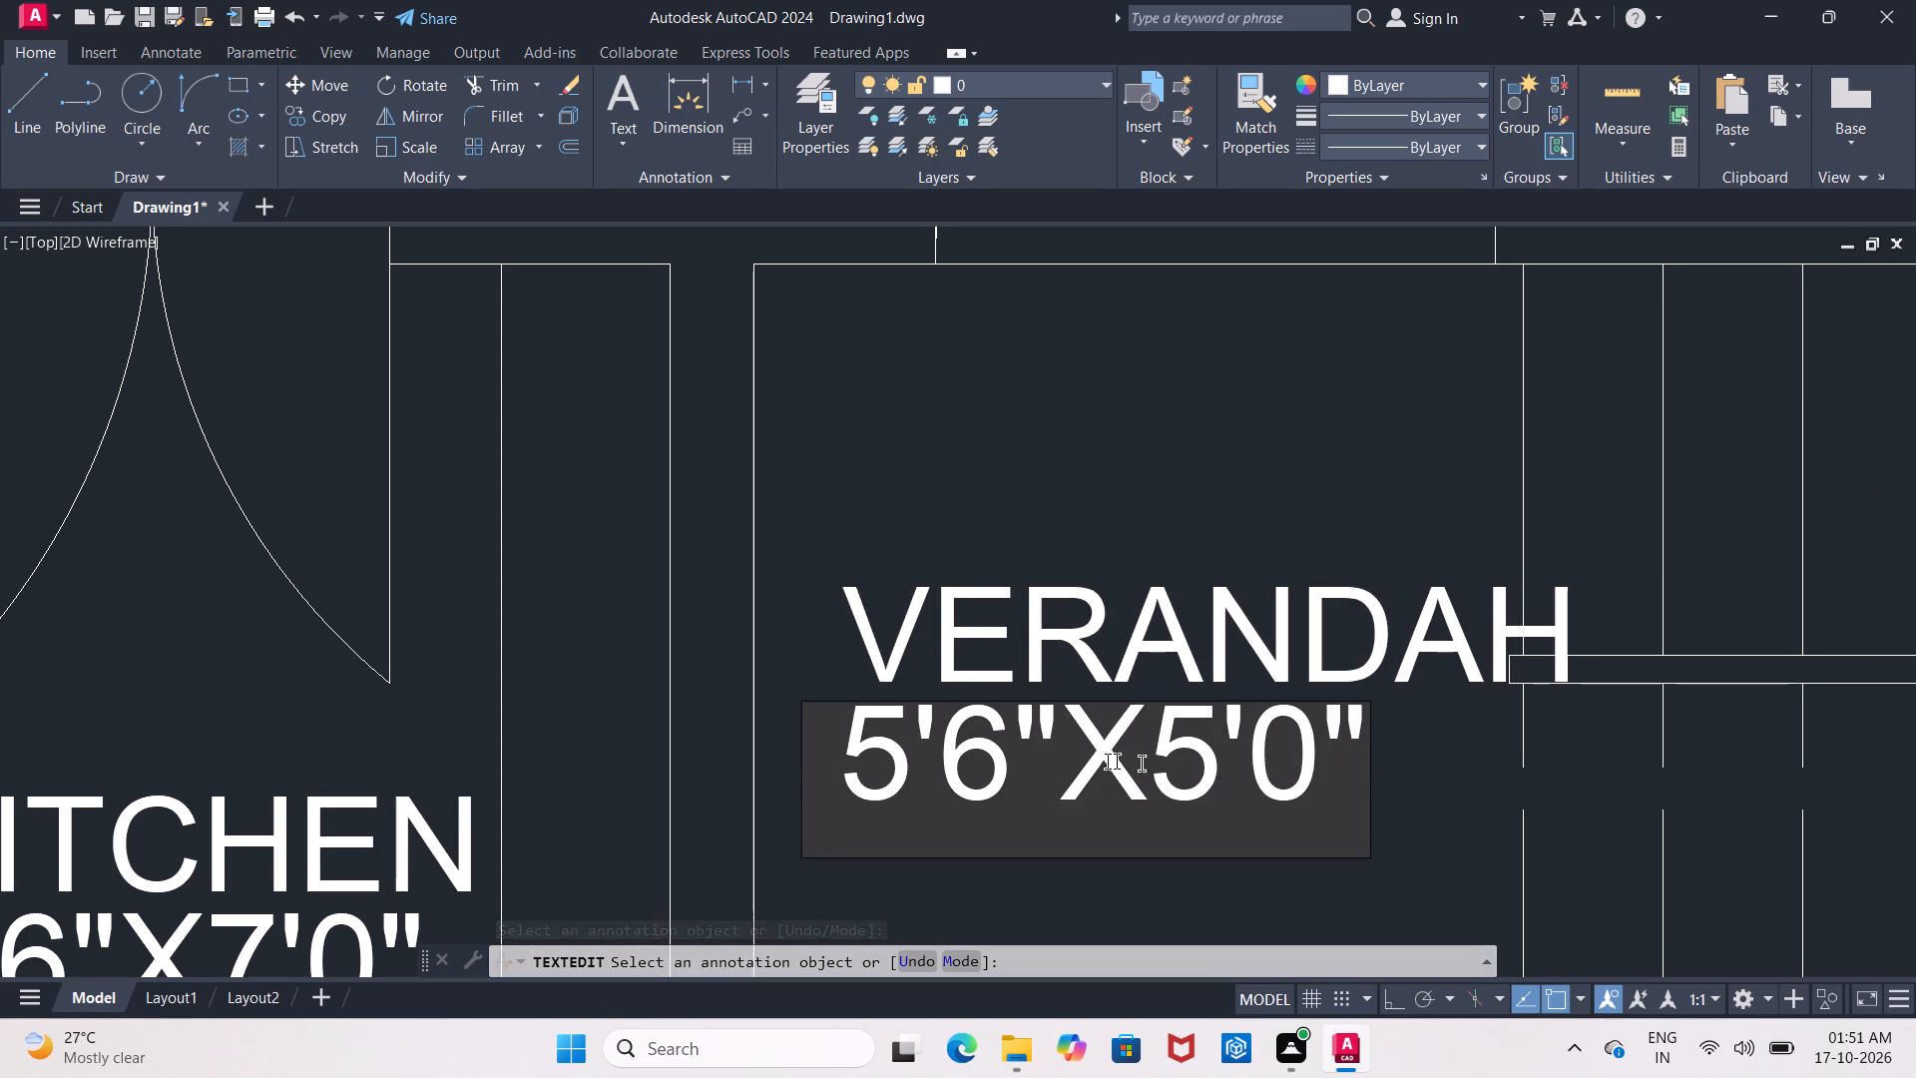
left_click(1003, 758)
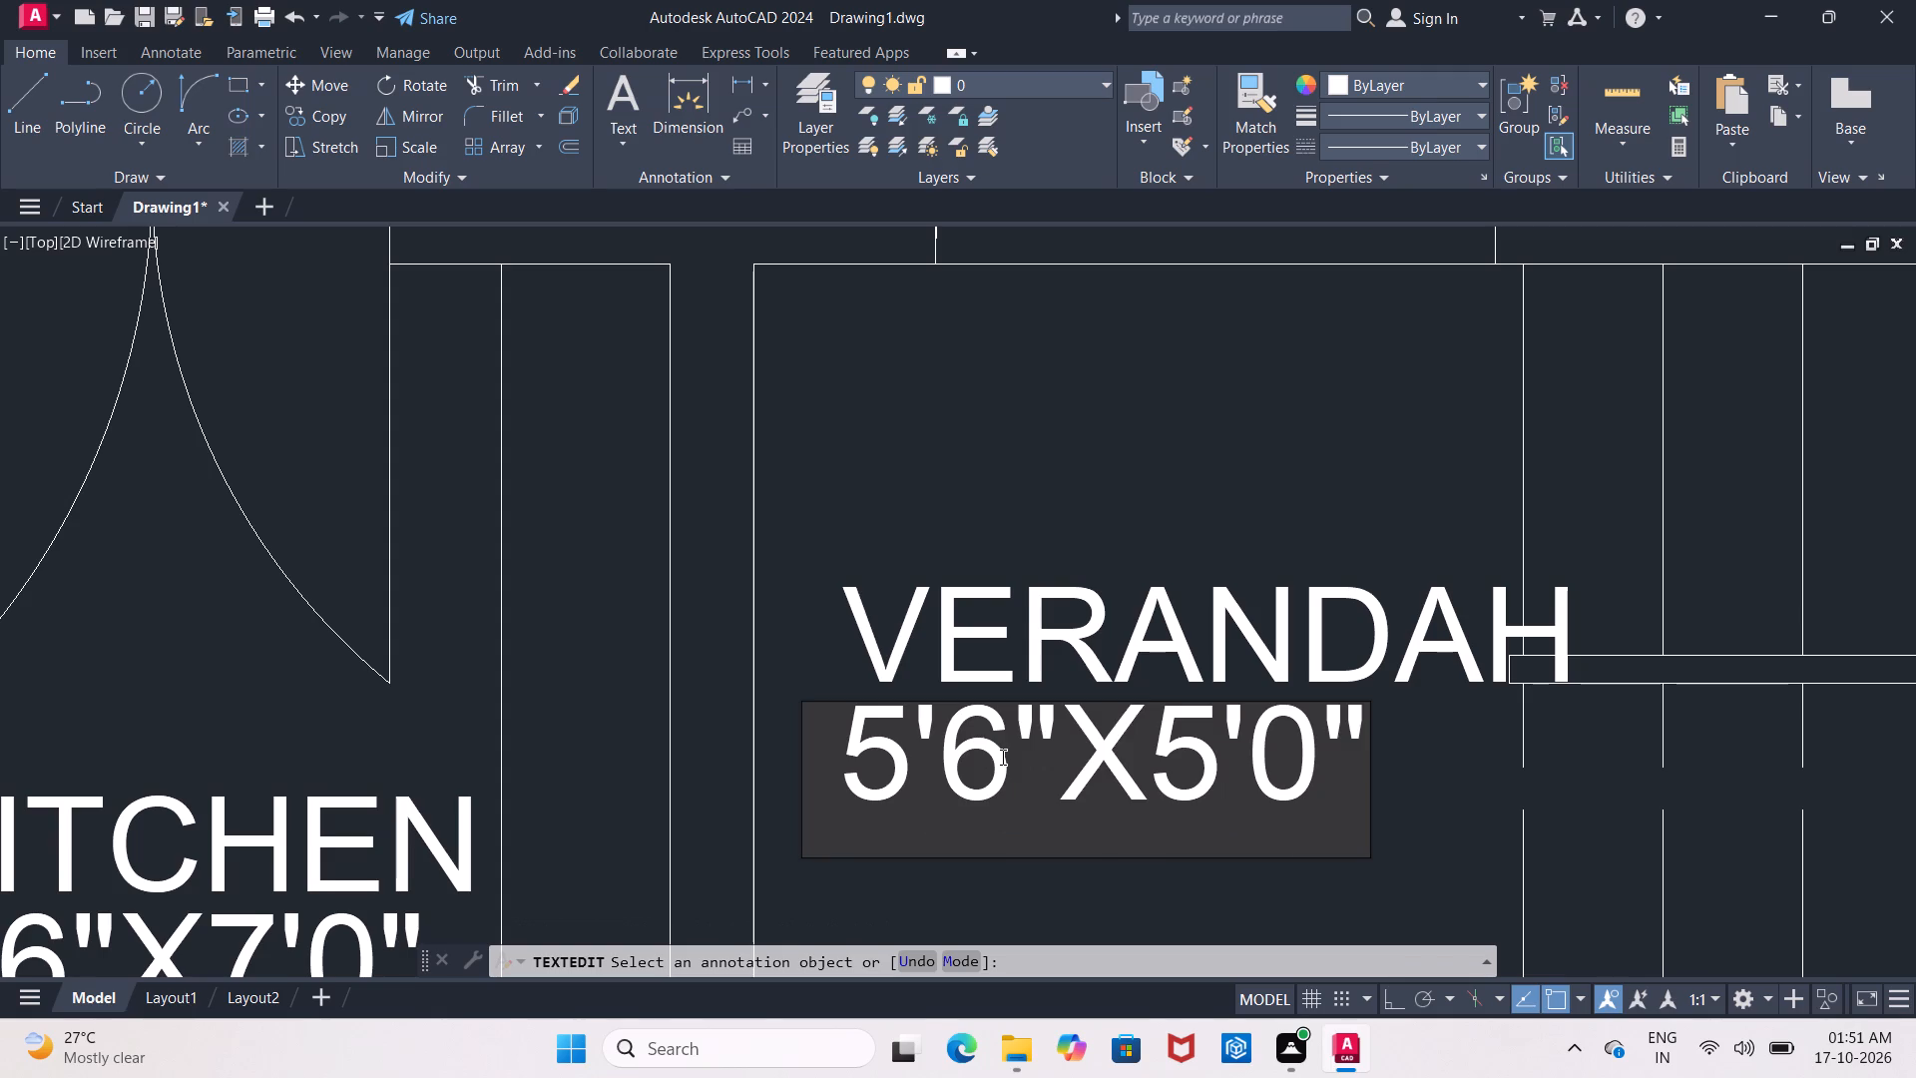
key("BackSpace")
key("0")
key("Left")
key("Left")
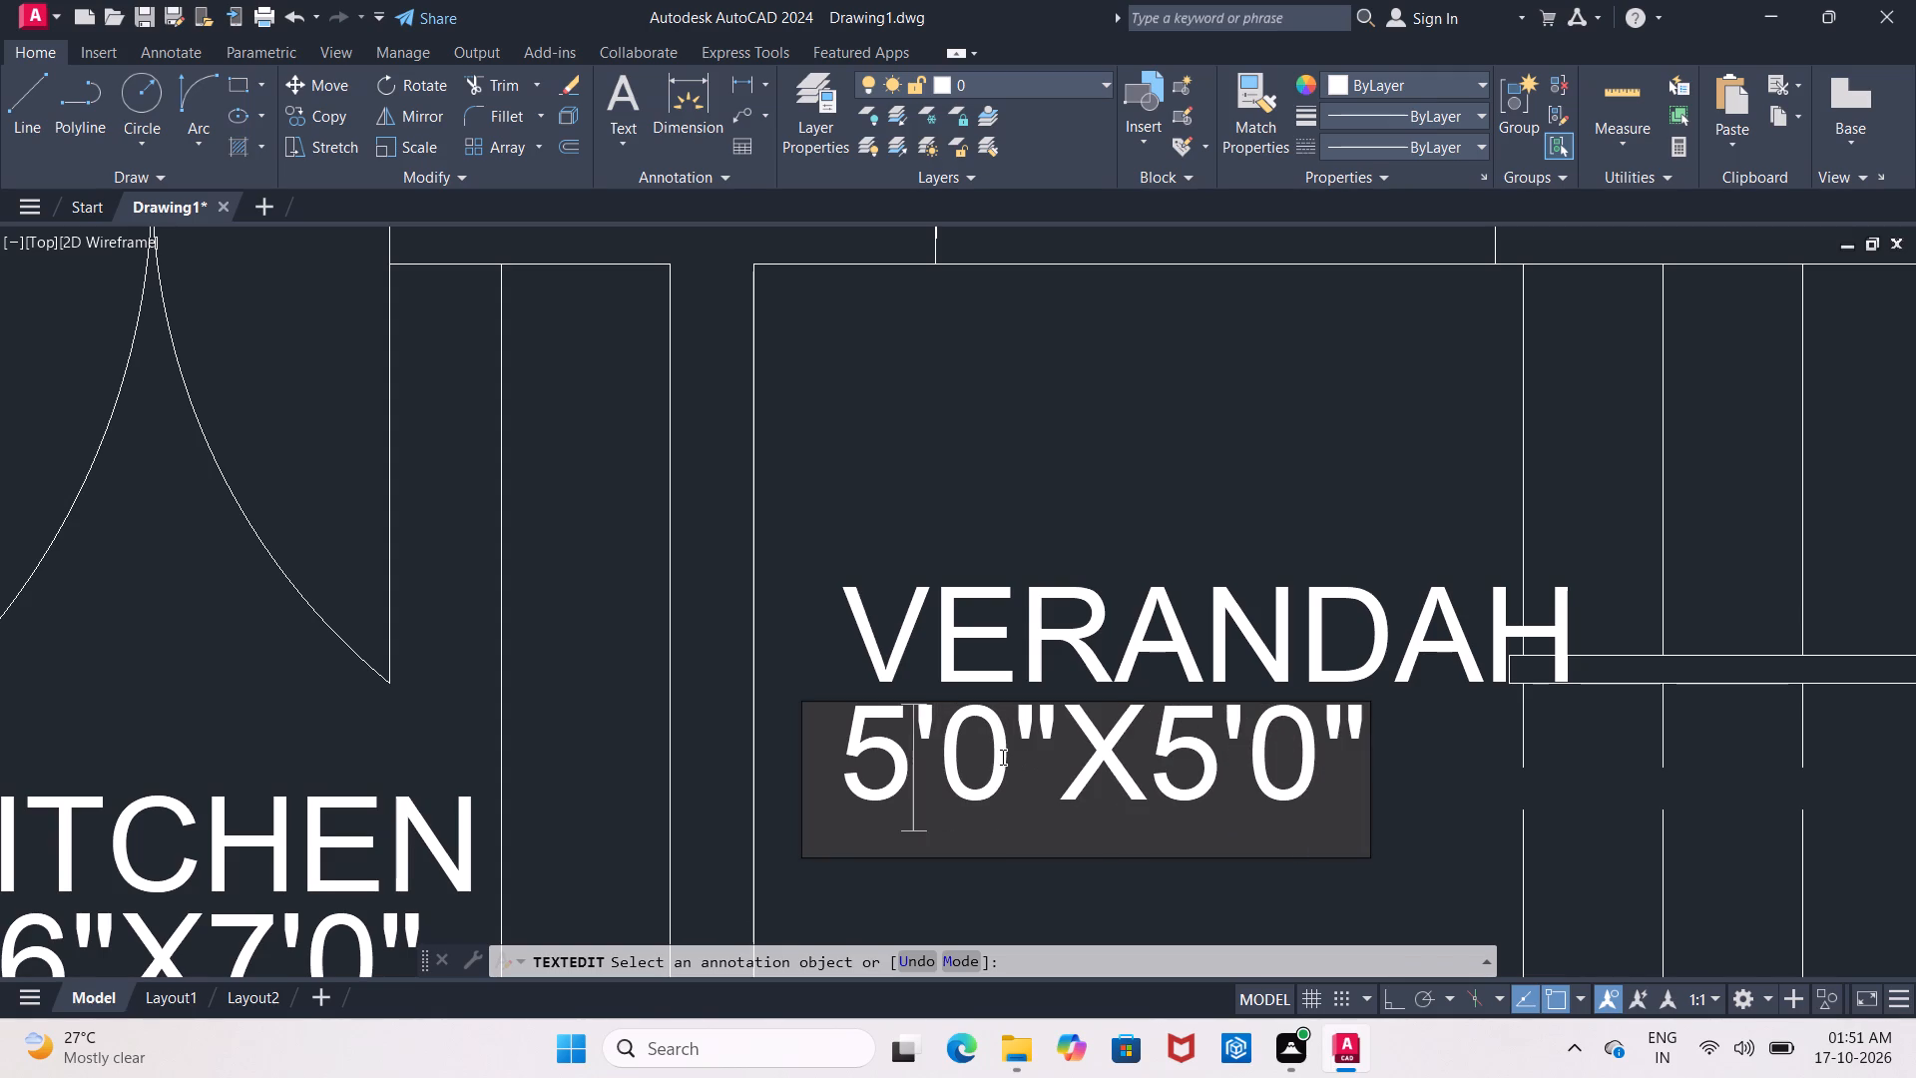
key("BackSpace")
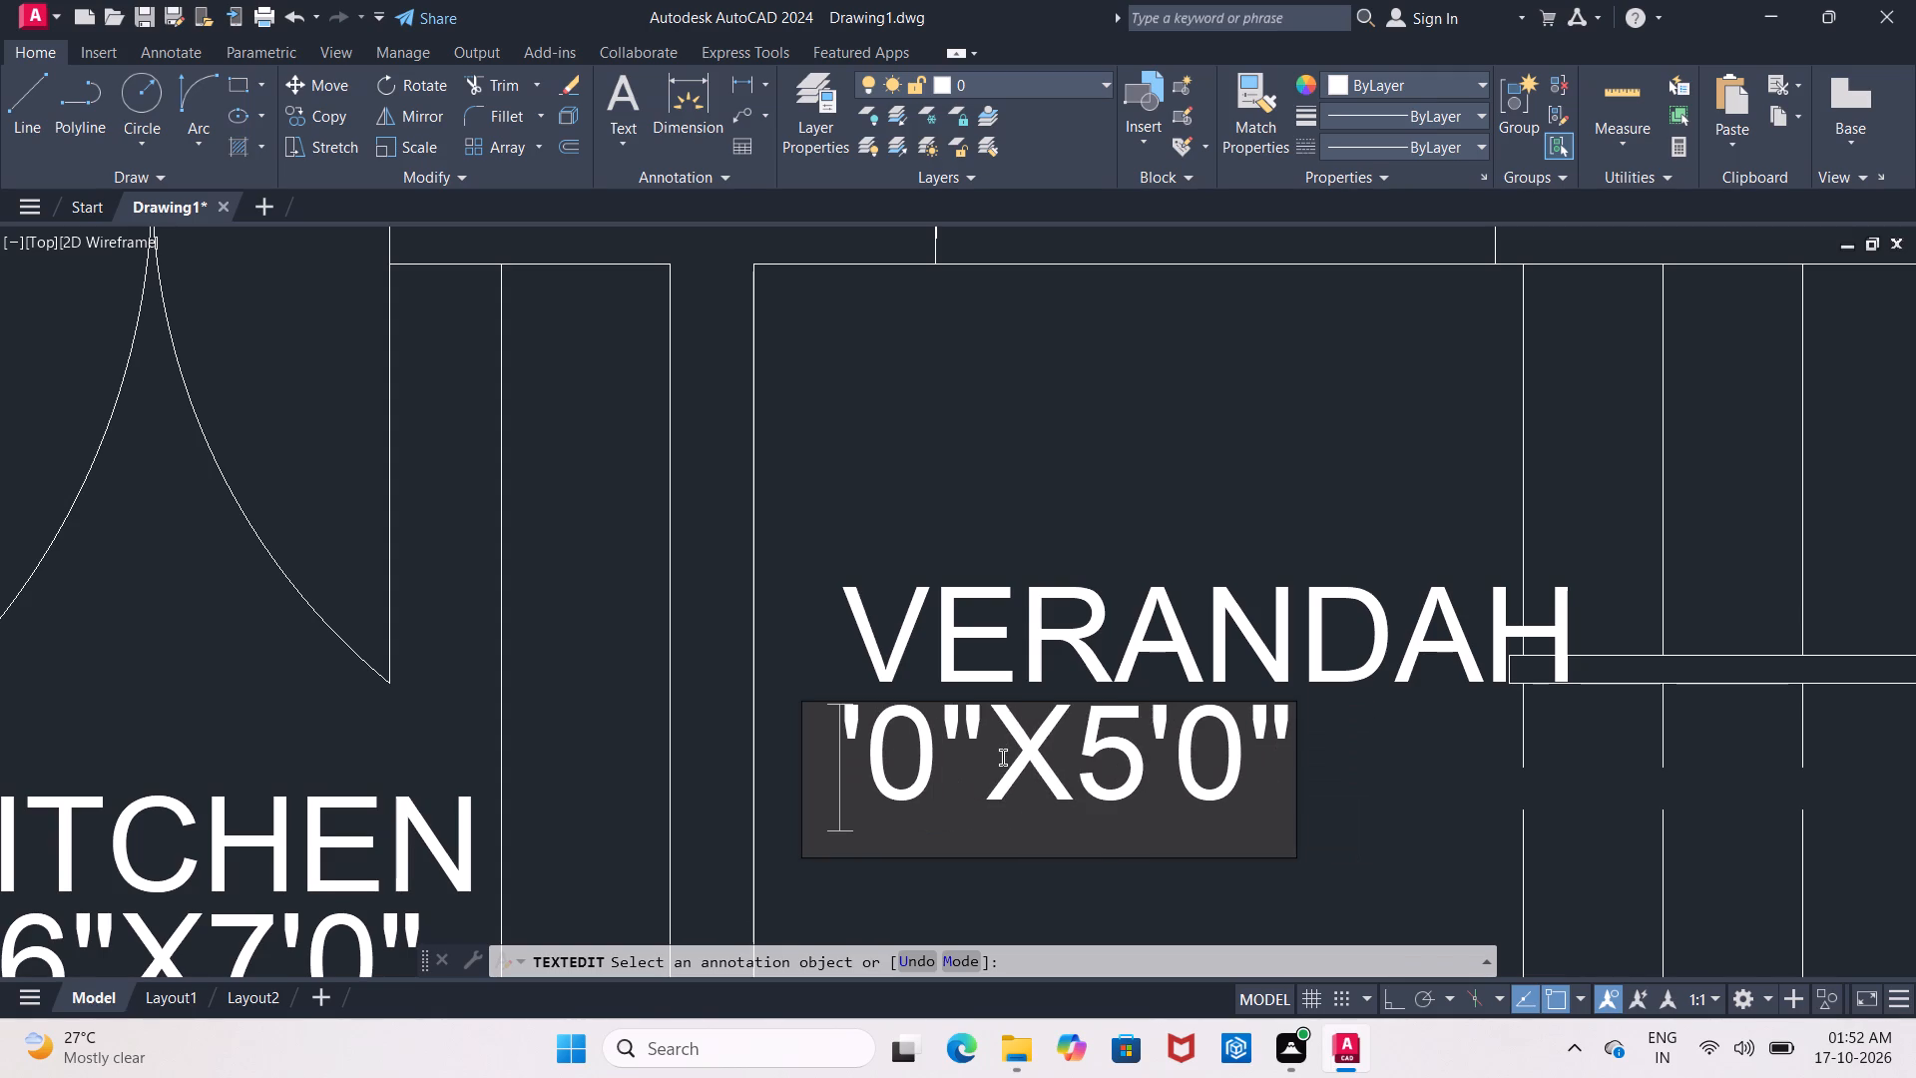
key("5")
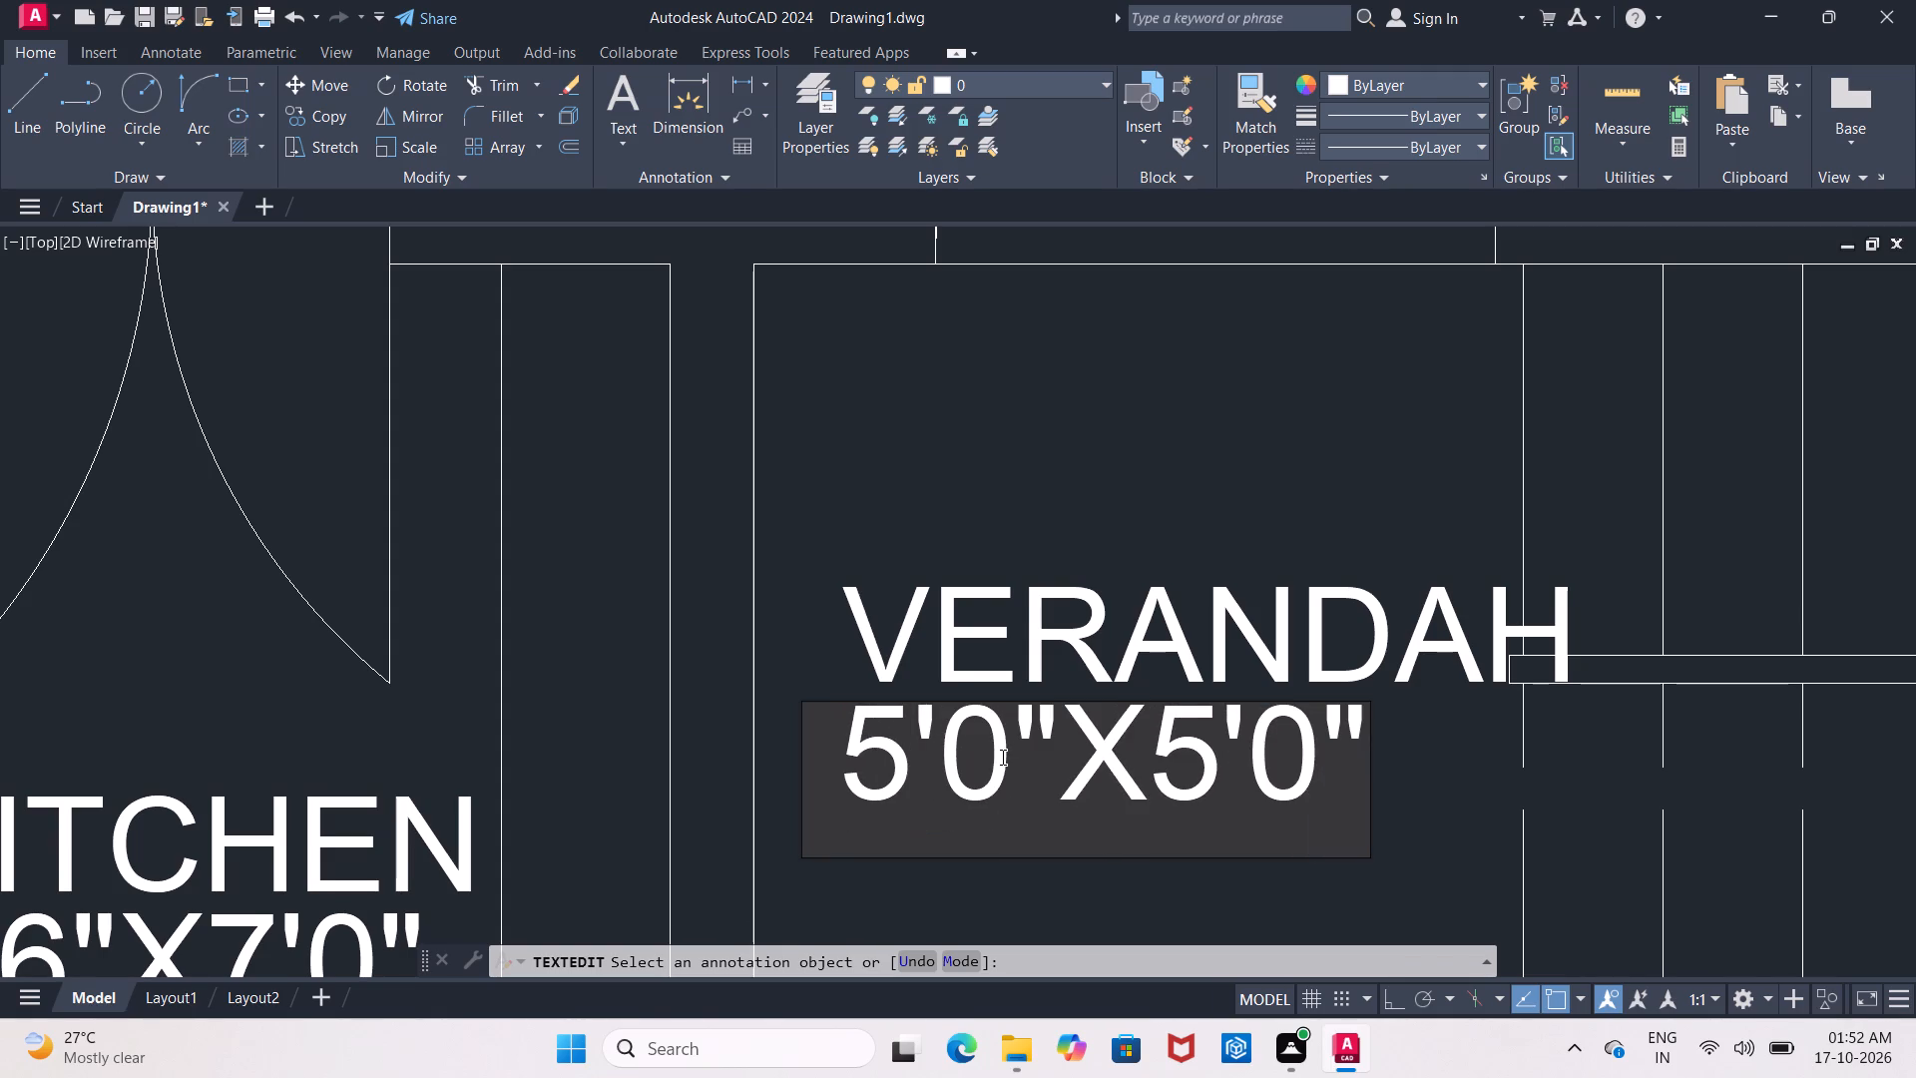
key("BackSpace")
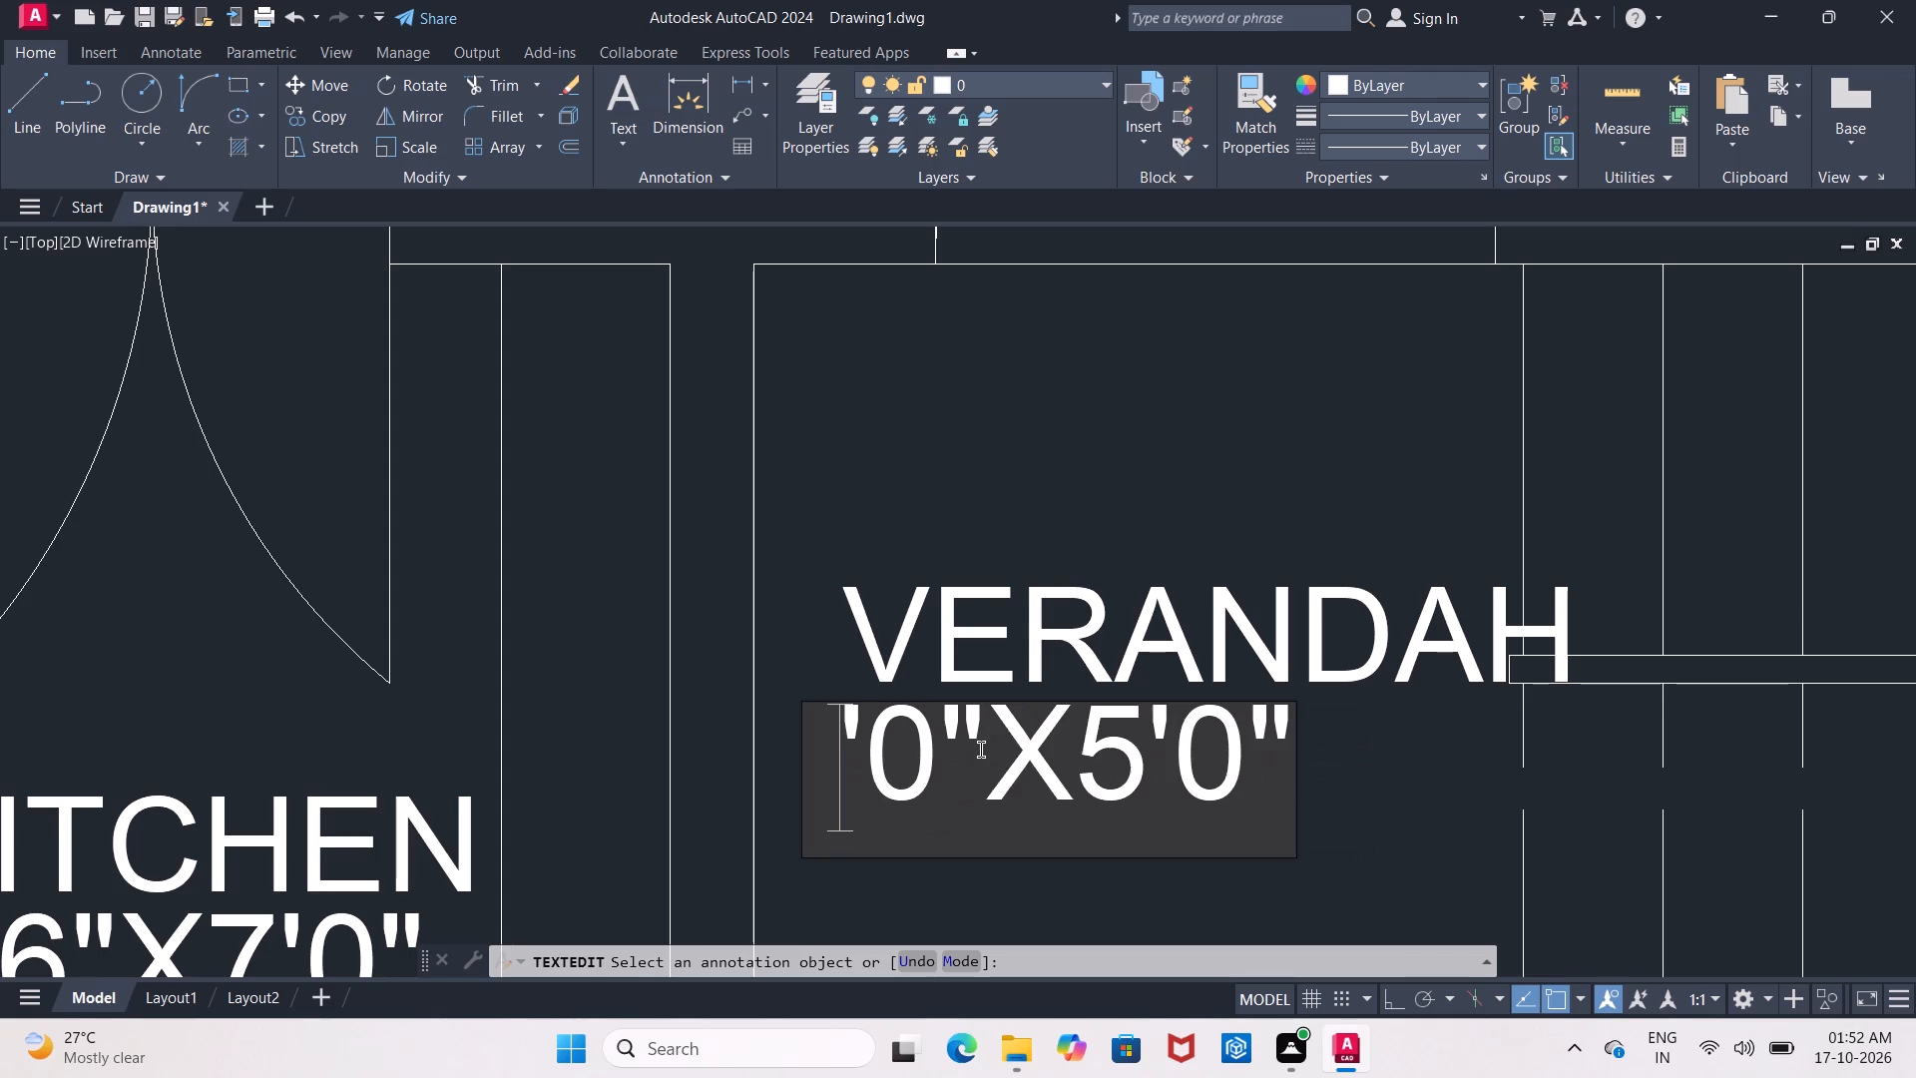
key("4")
Insert three leading spaces before the 4'0"X5'0" line to centre it under VERANDAH.
left_click(844, 757)
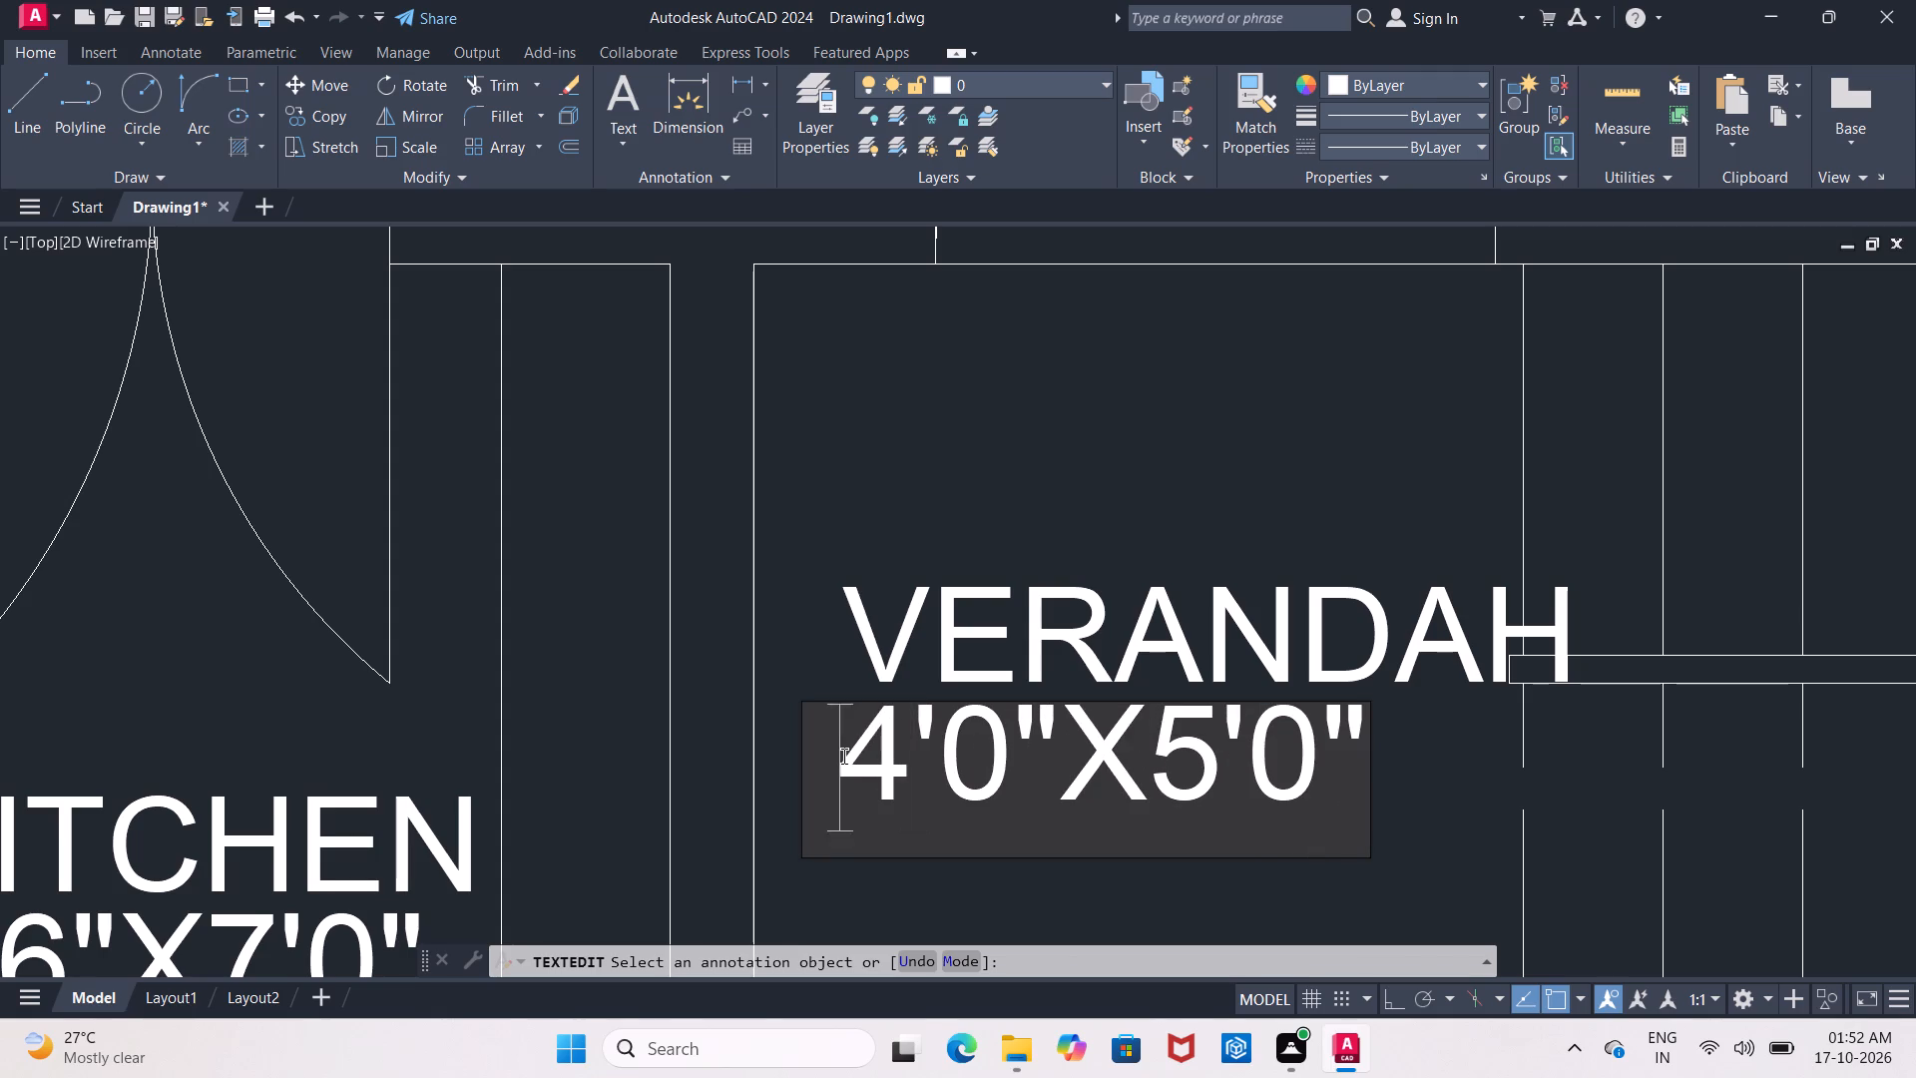
key("space")
key("space")
key("space")
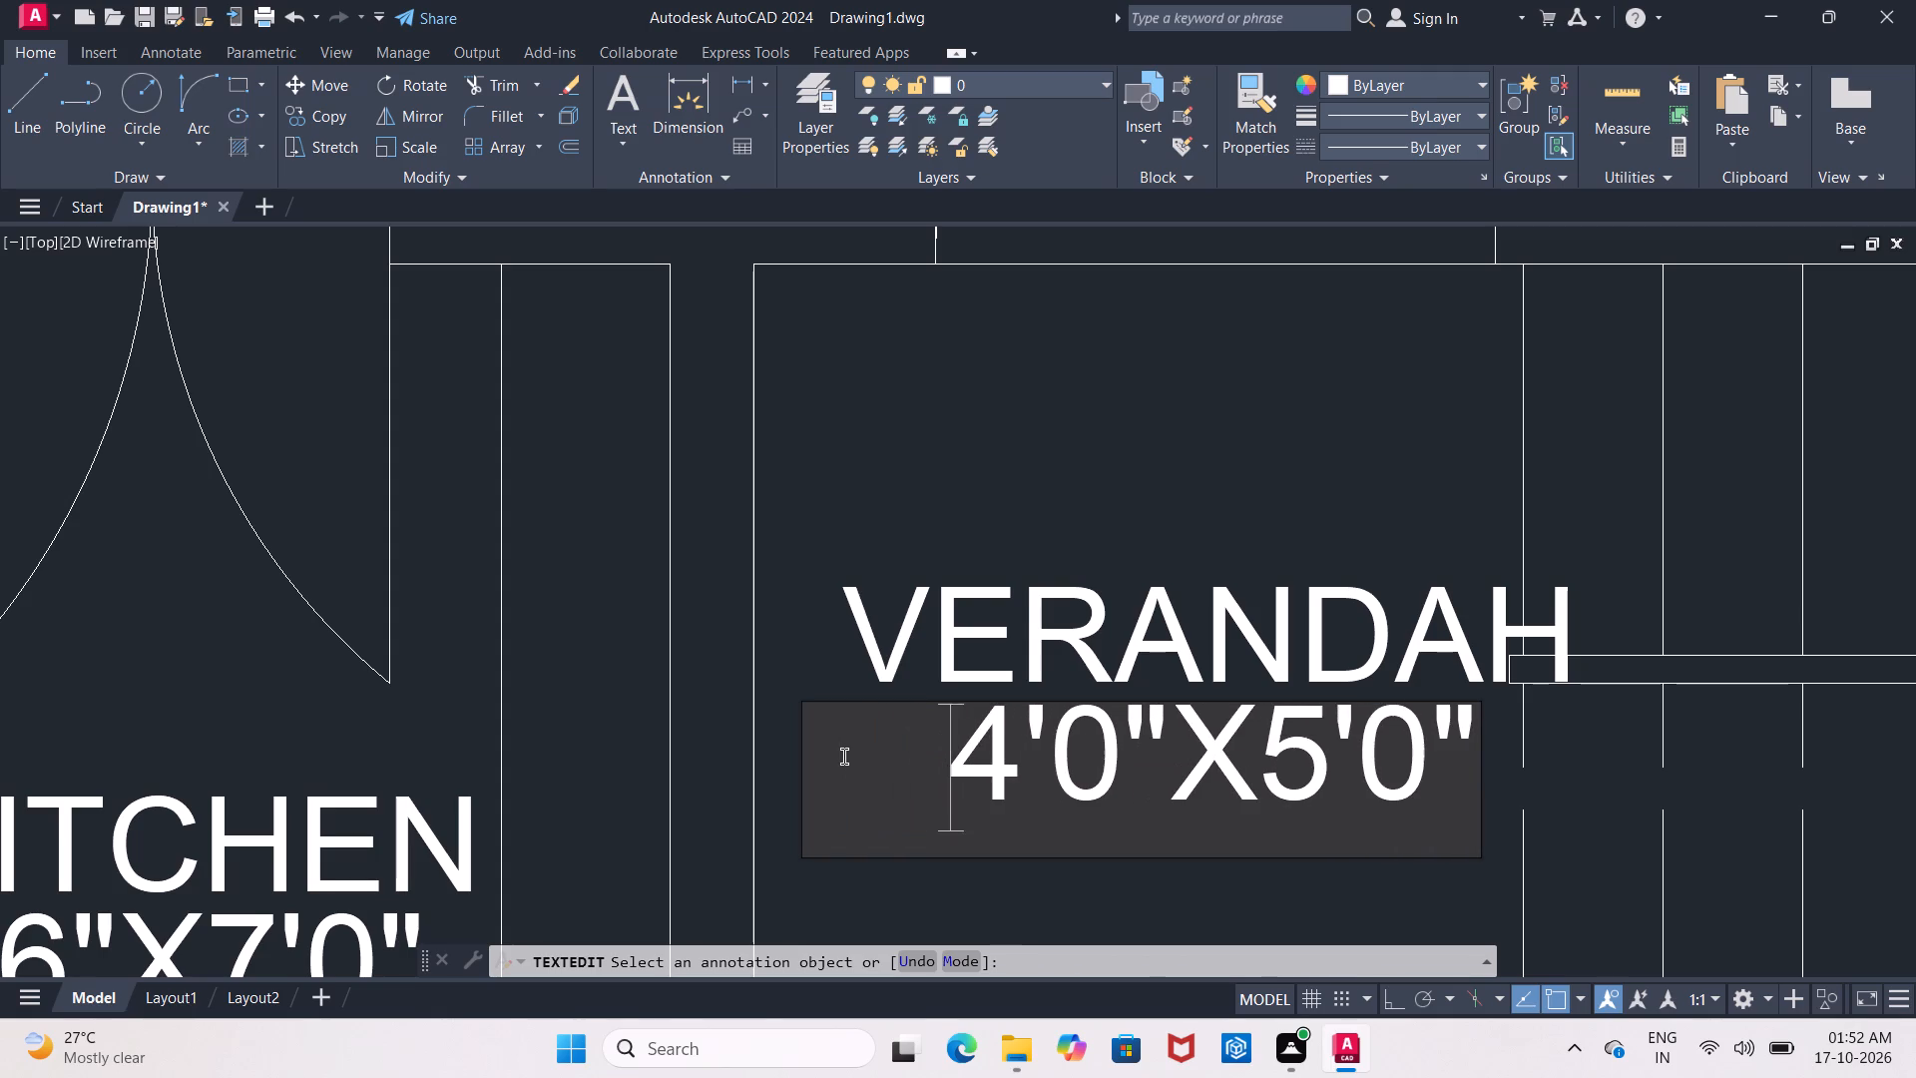
left_click(934, 471)
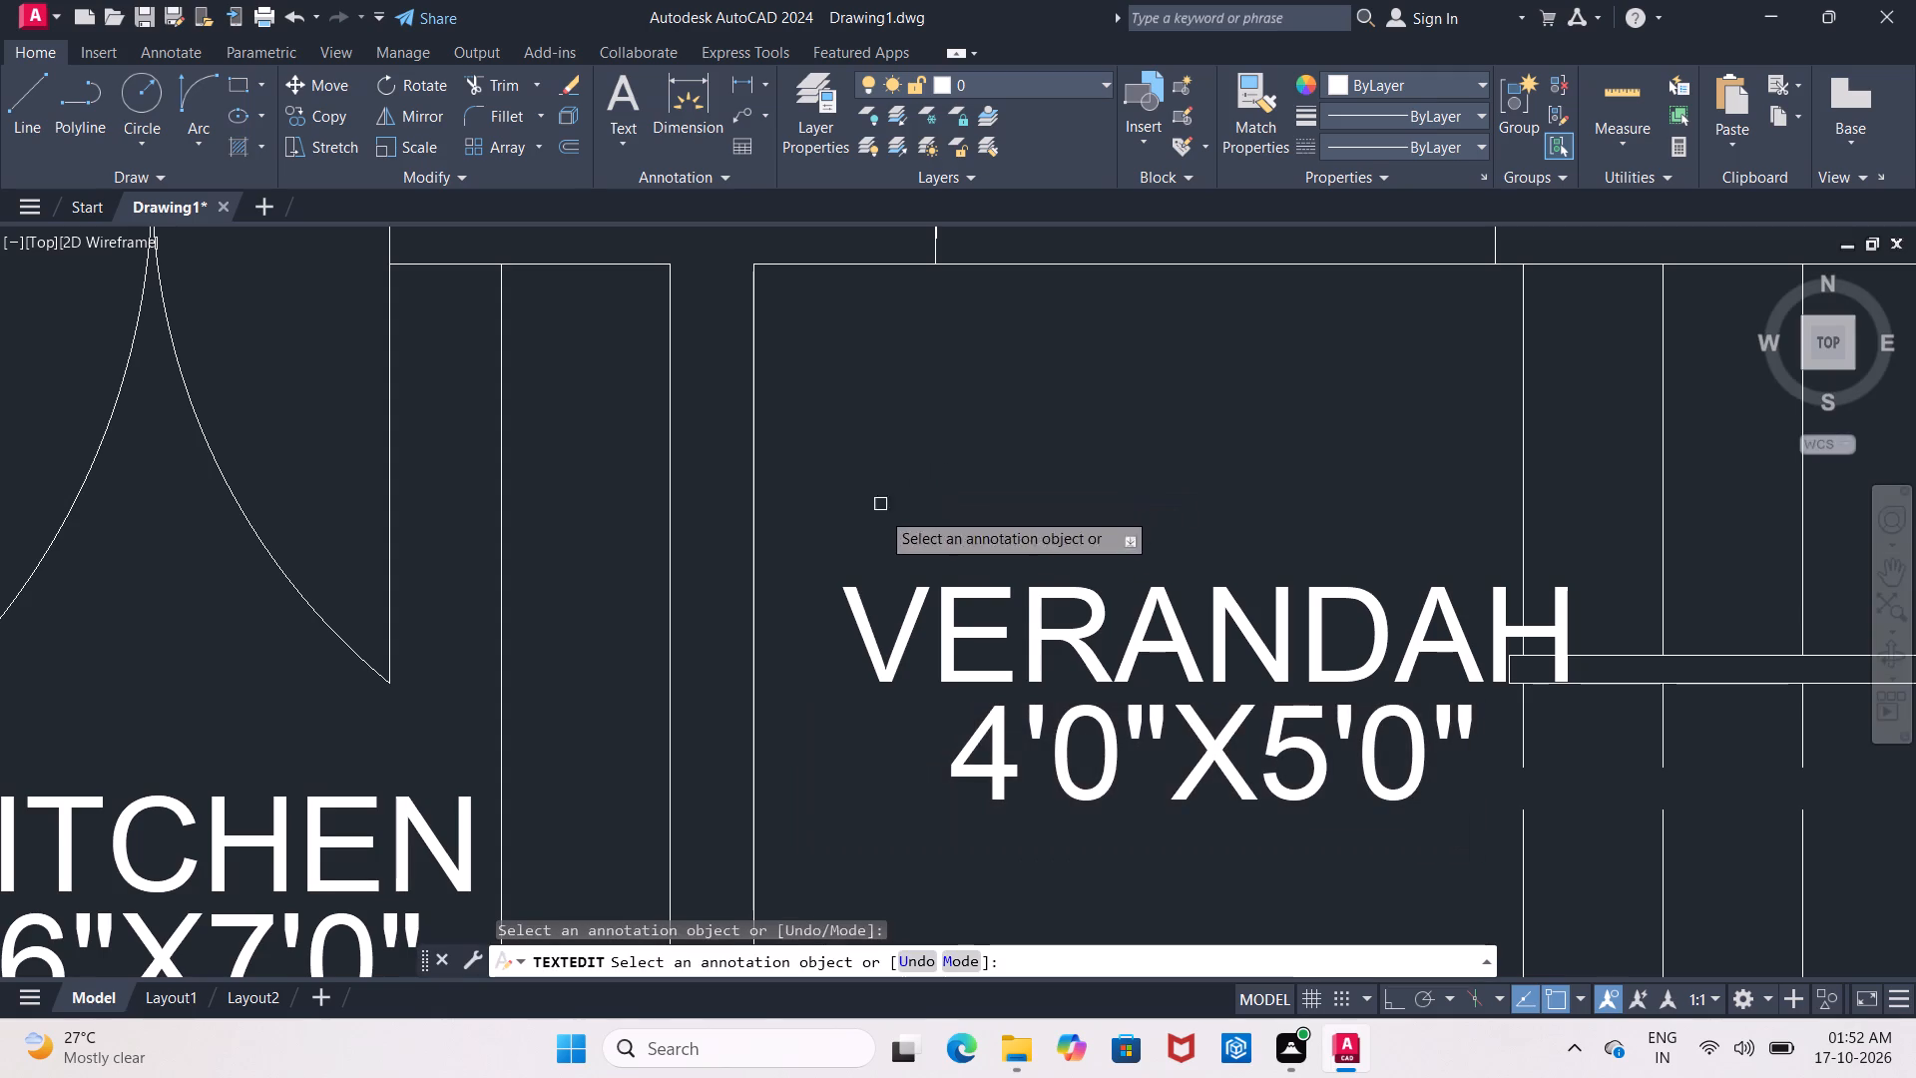
Change the name line of the KITCHEN label copy in the small southwest room with the double door to PUJA.
scroll(905, 508, "down", 1)
middle_click_drag(929, 502, 1124, 419)
scroll(1023, 457, "down", 1)
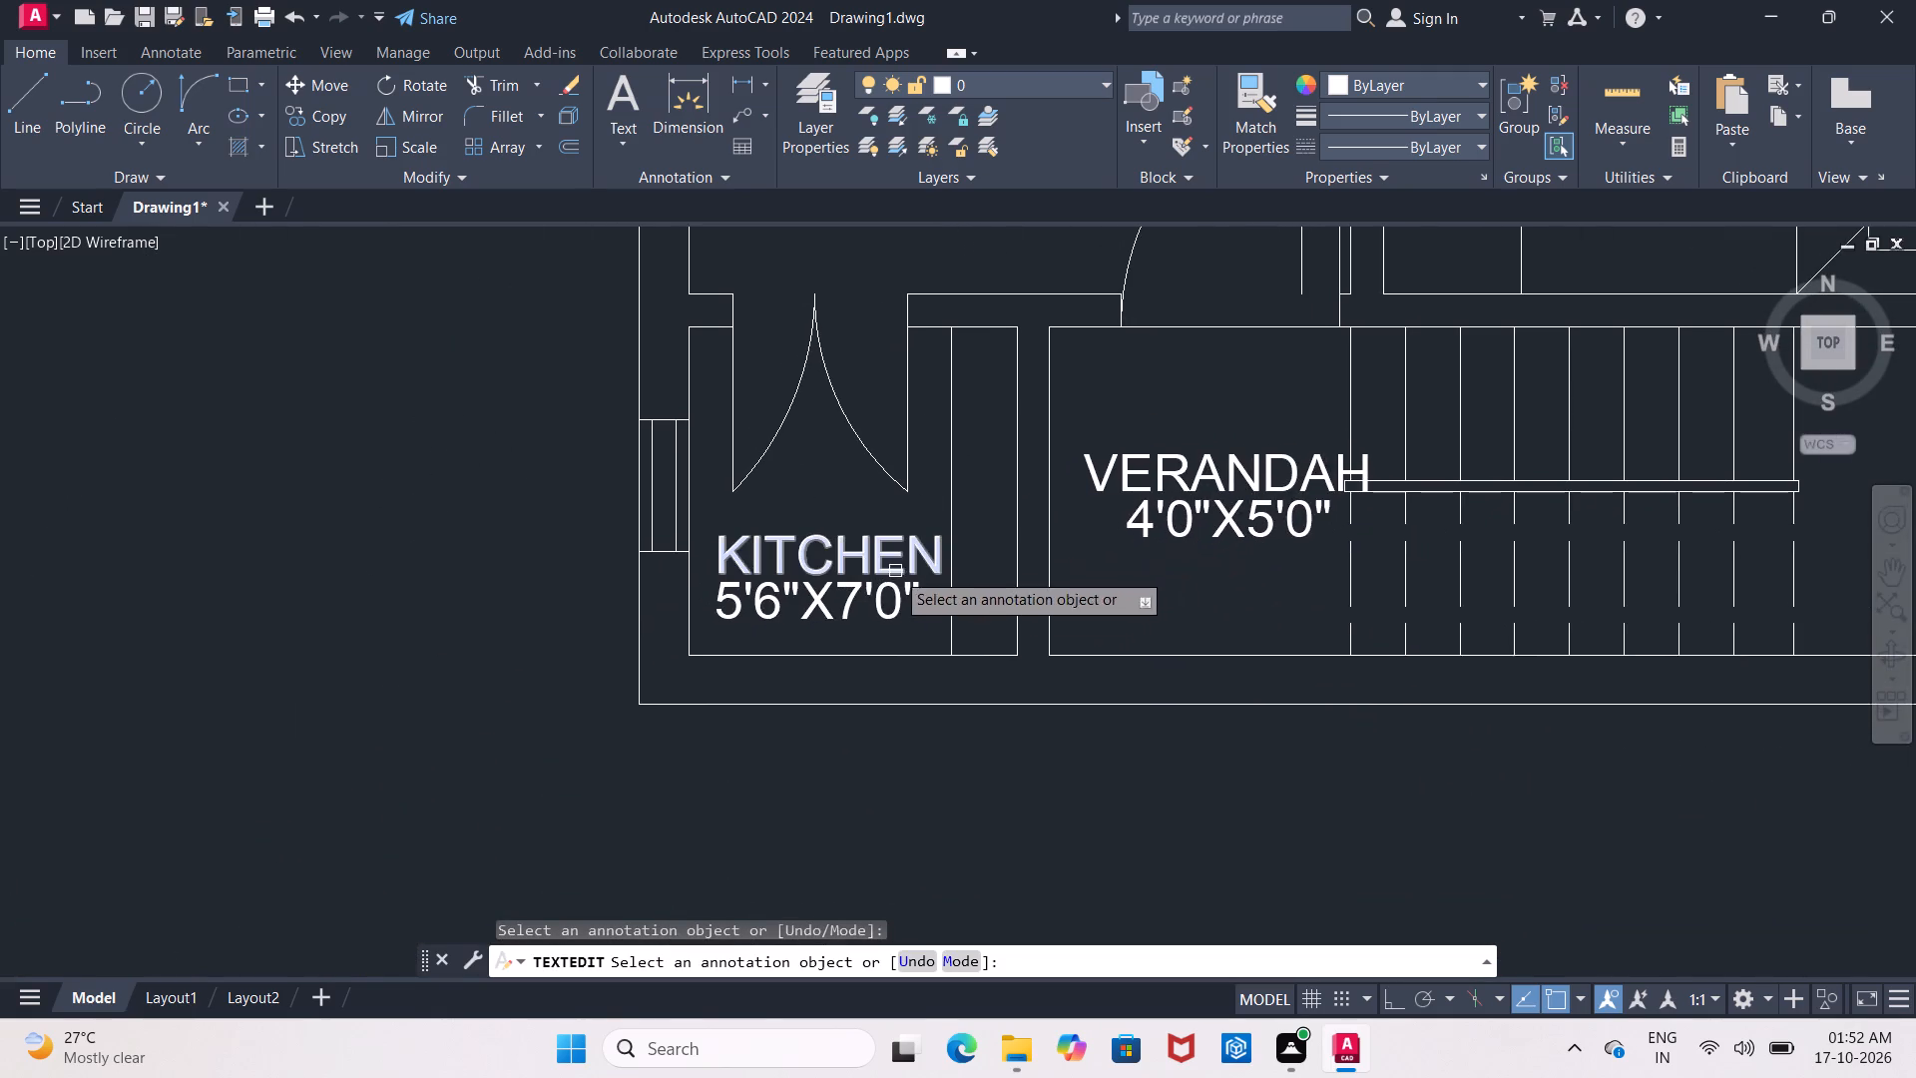
left_click(839, 559)
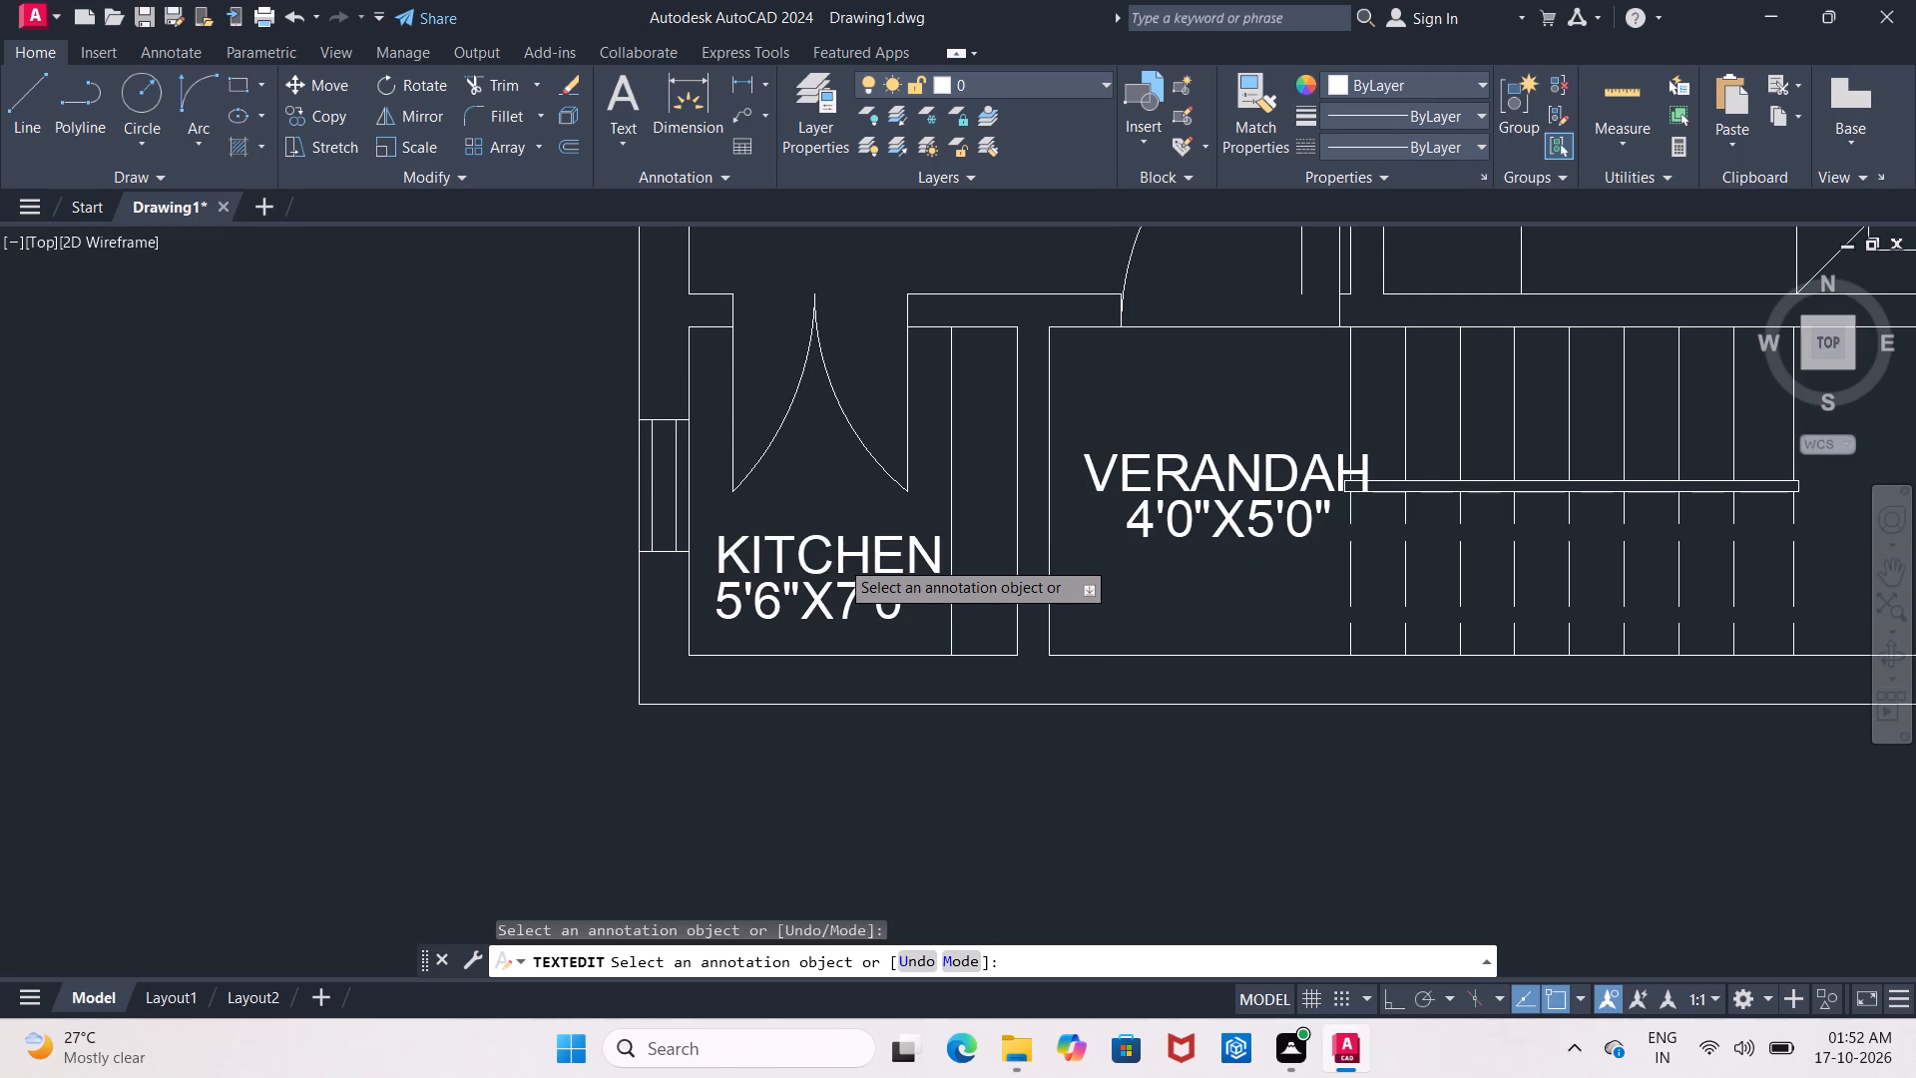
double_click(838, 557)
left_click(838, 560)
double_click(861, 559)
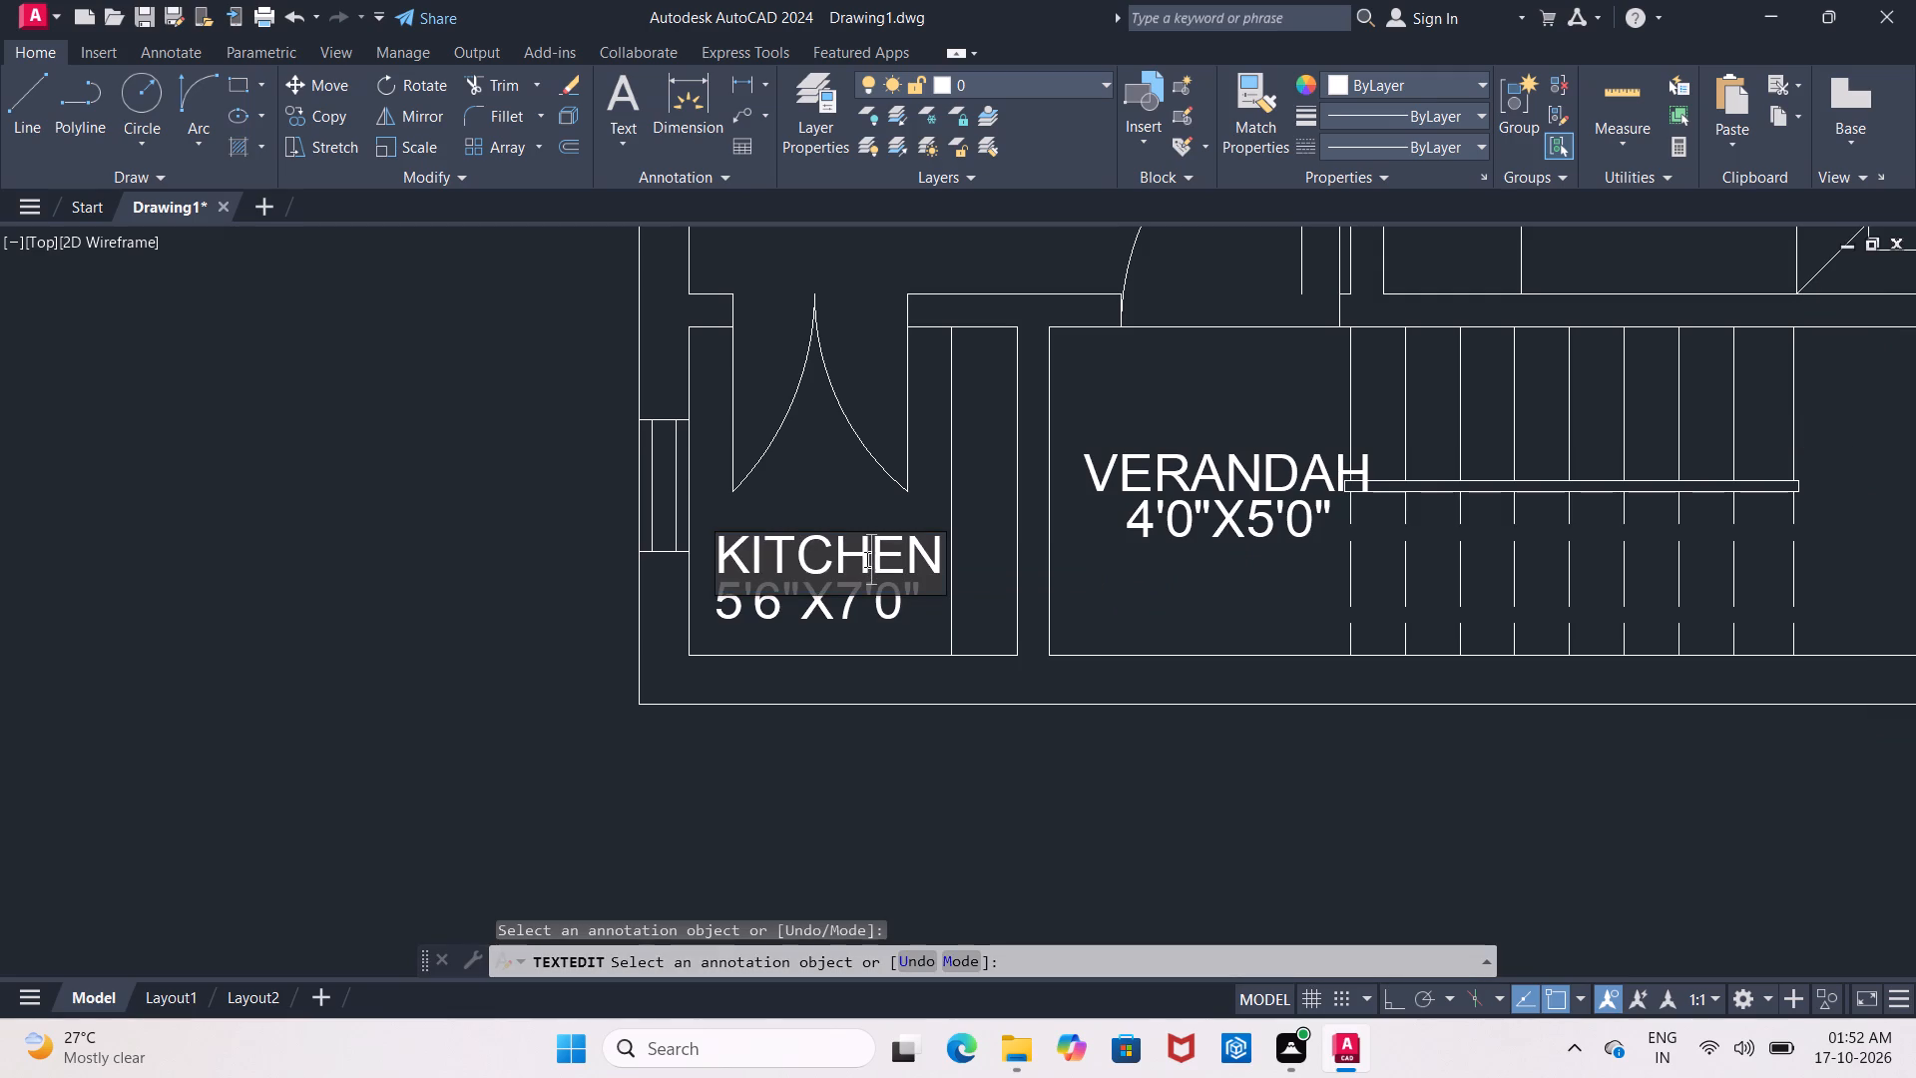
left_click(867, 560)
left_click(933, 557)
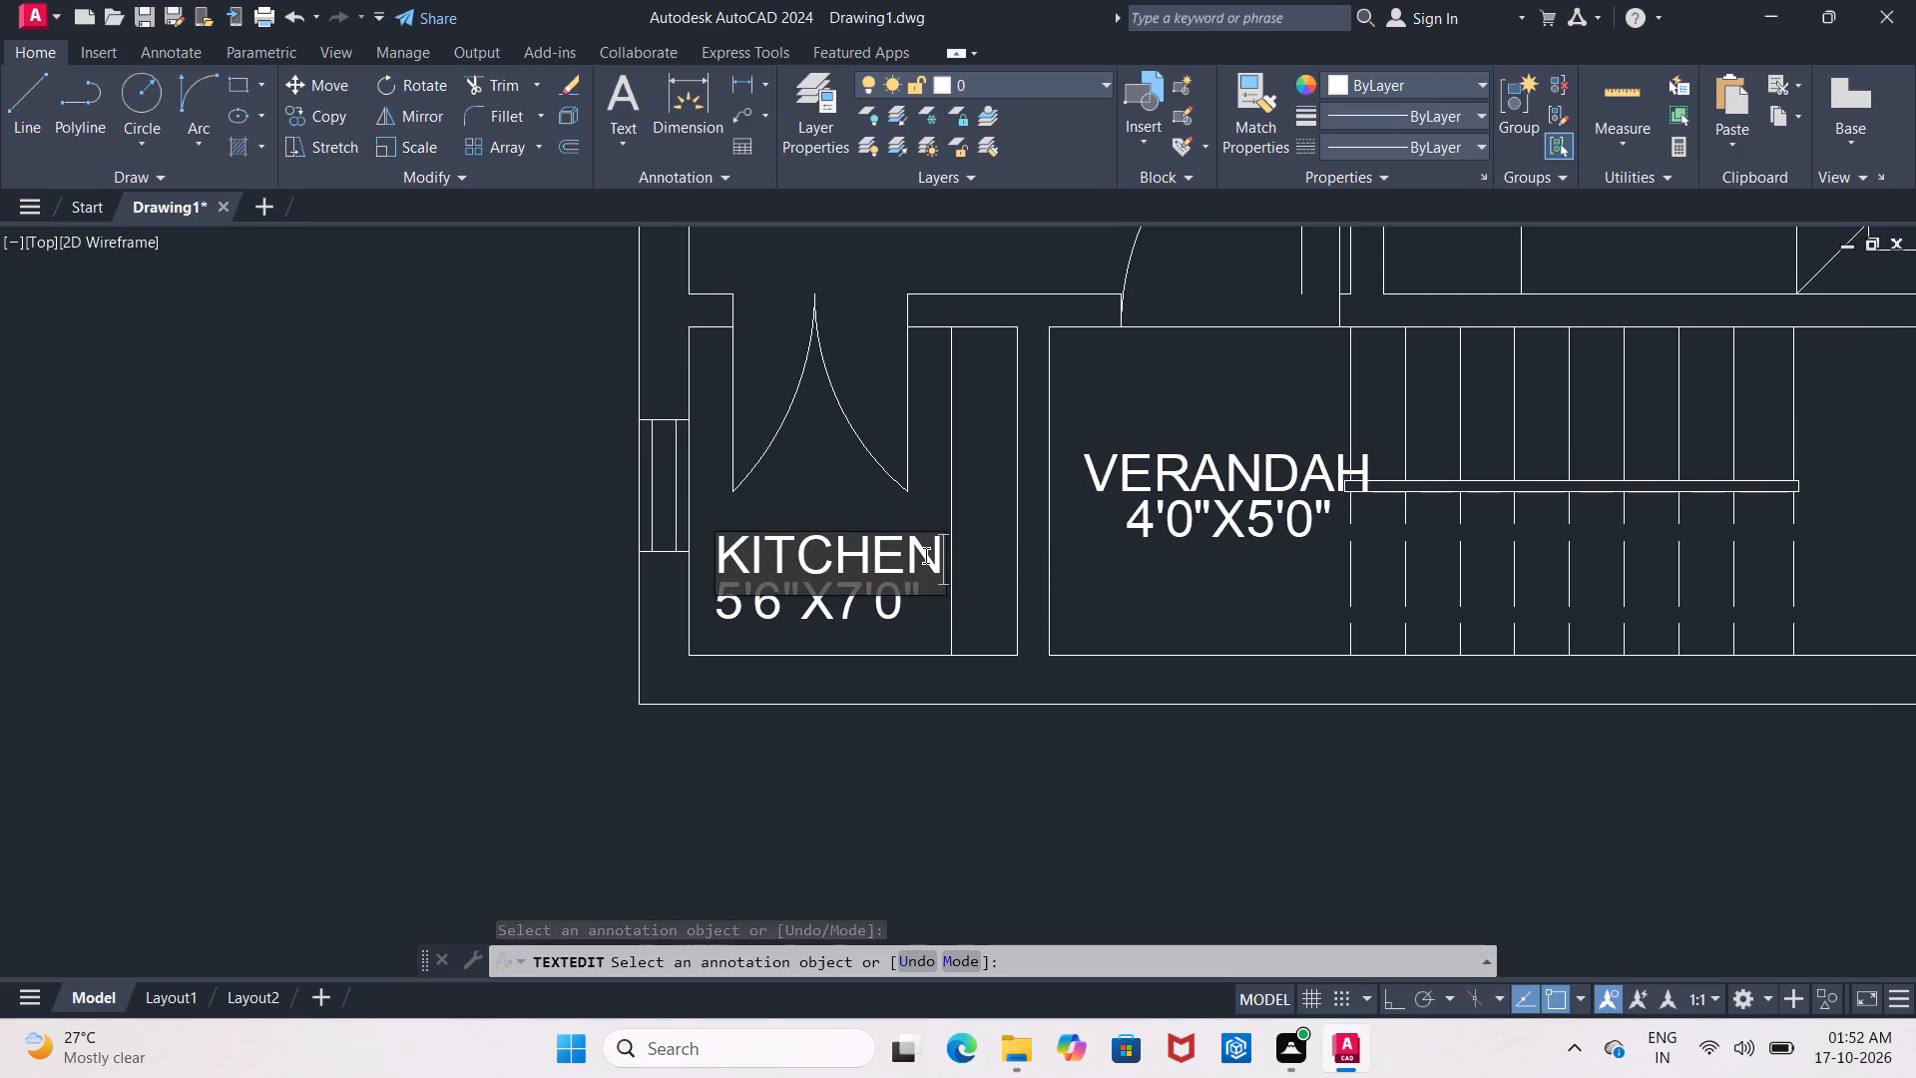
key("BackSpace")
key("BackSpace")
key("BackSpace")
key("BackSpace")
key("BackSpace")
key("BackSpace")
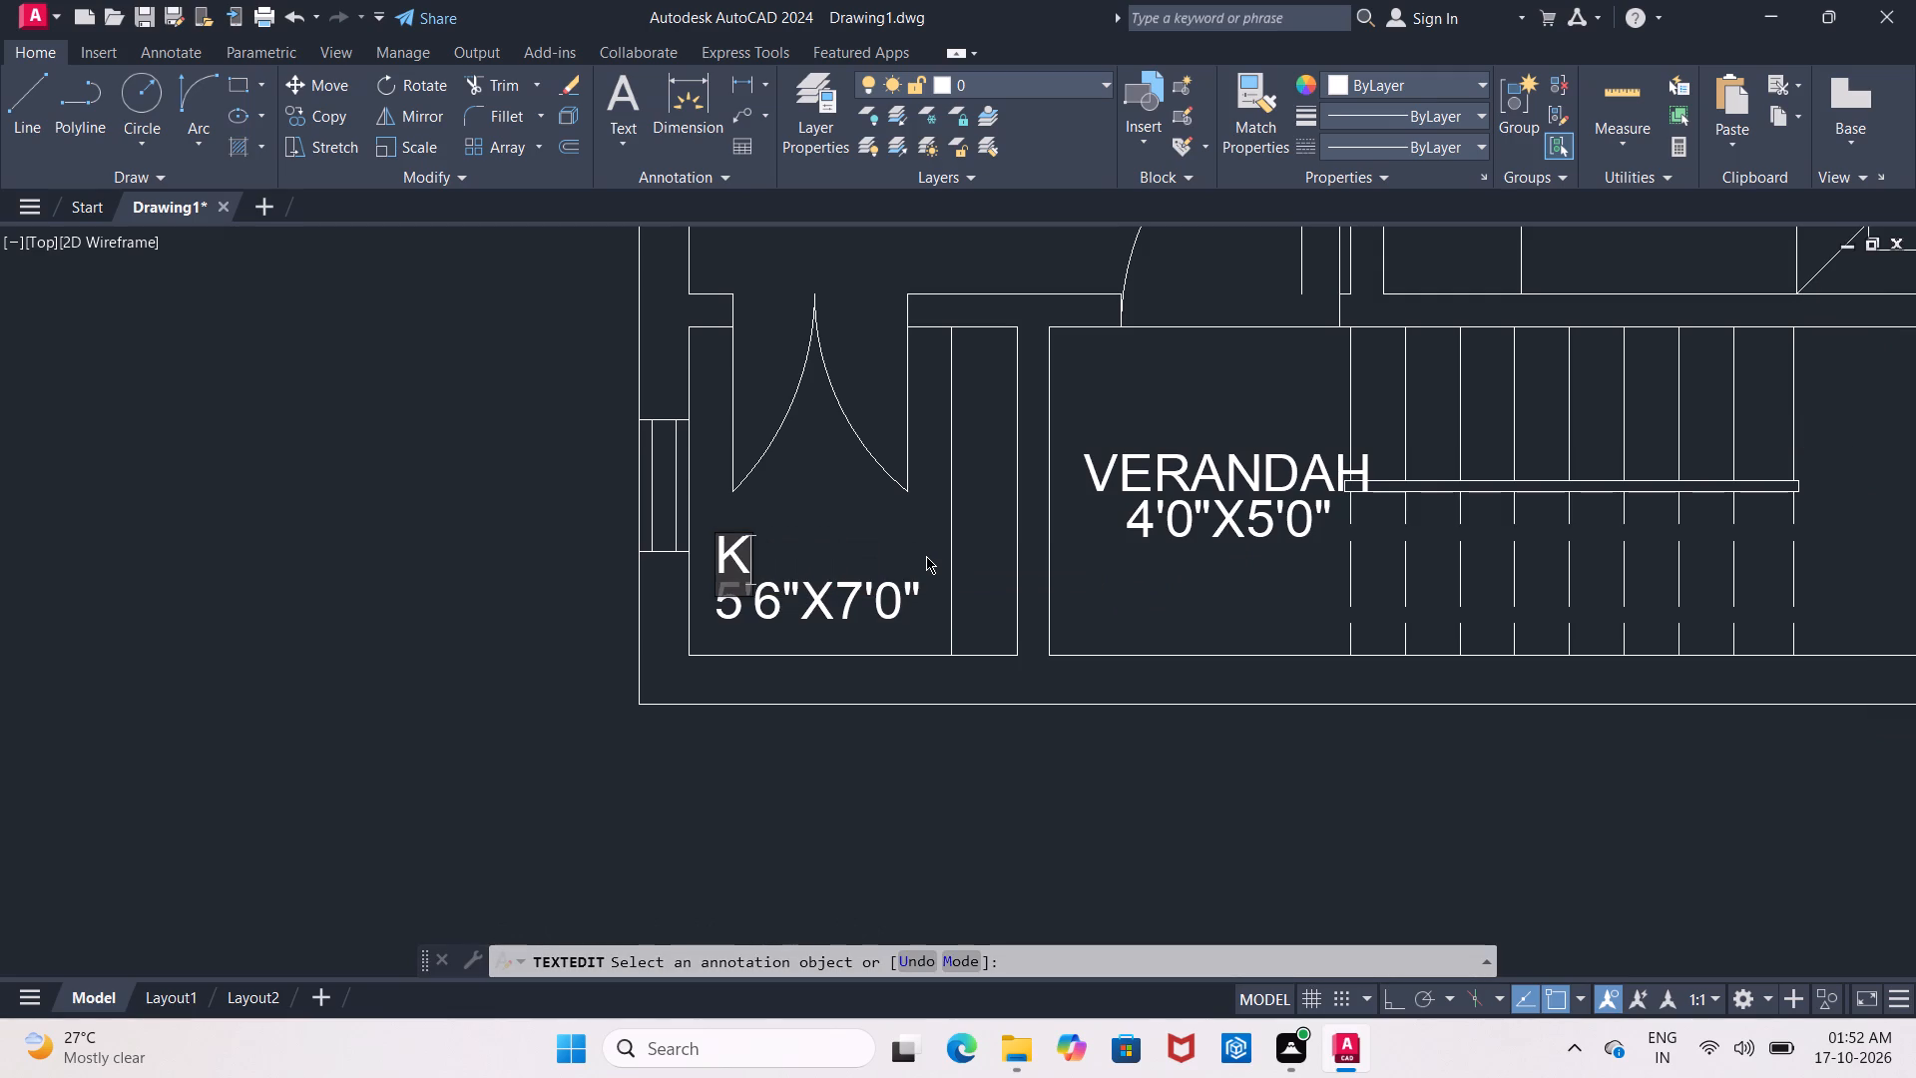
key("BackSpace")
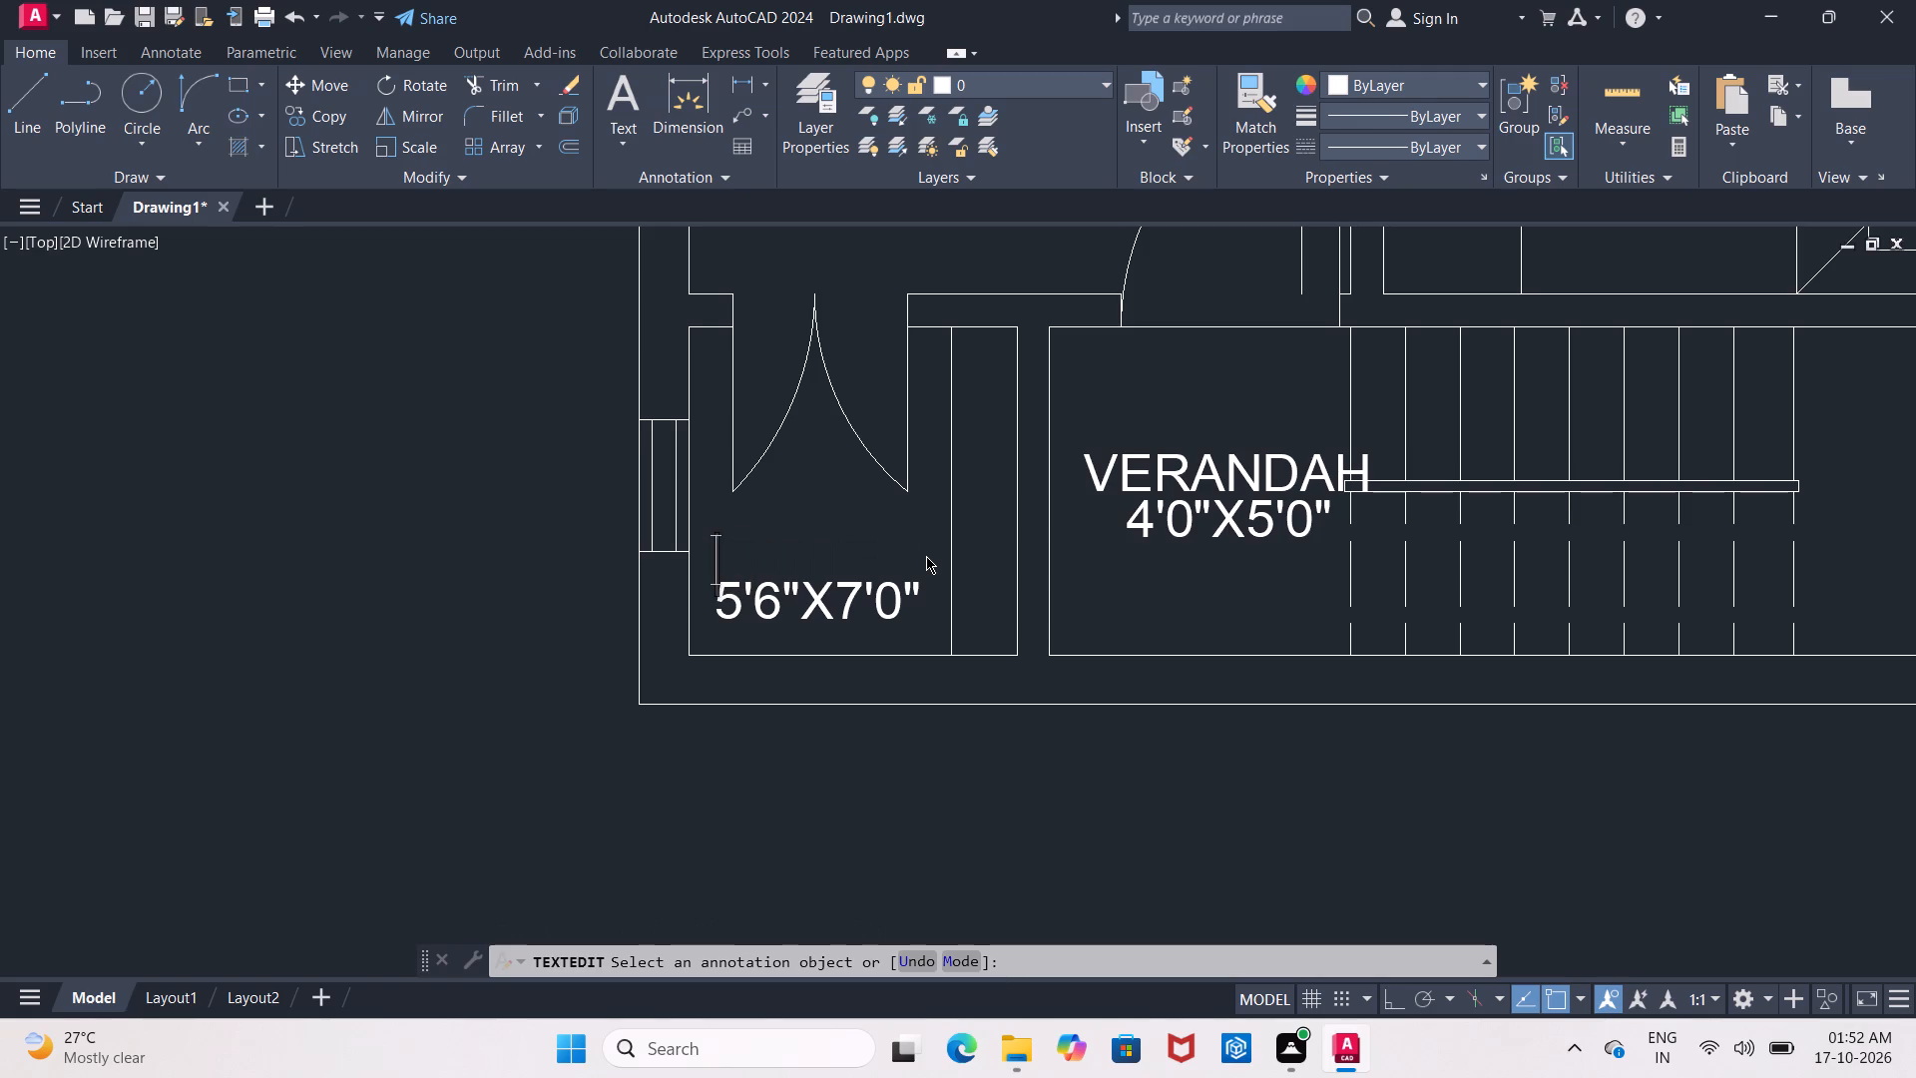
type("PUJ")
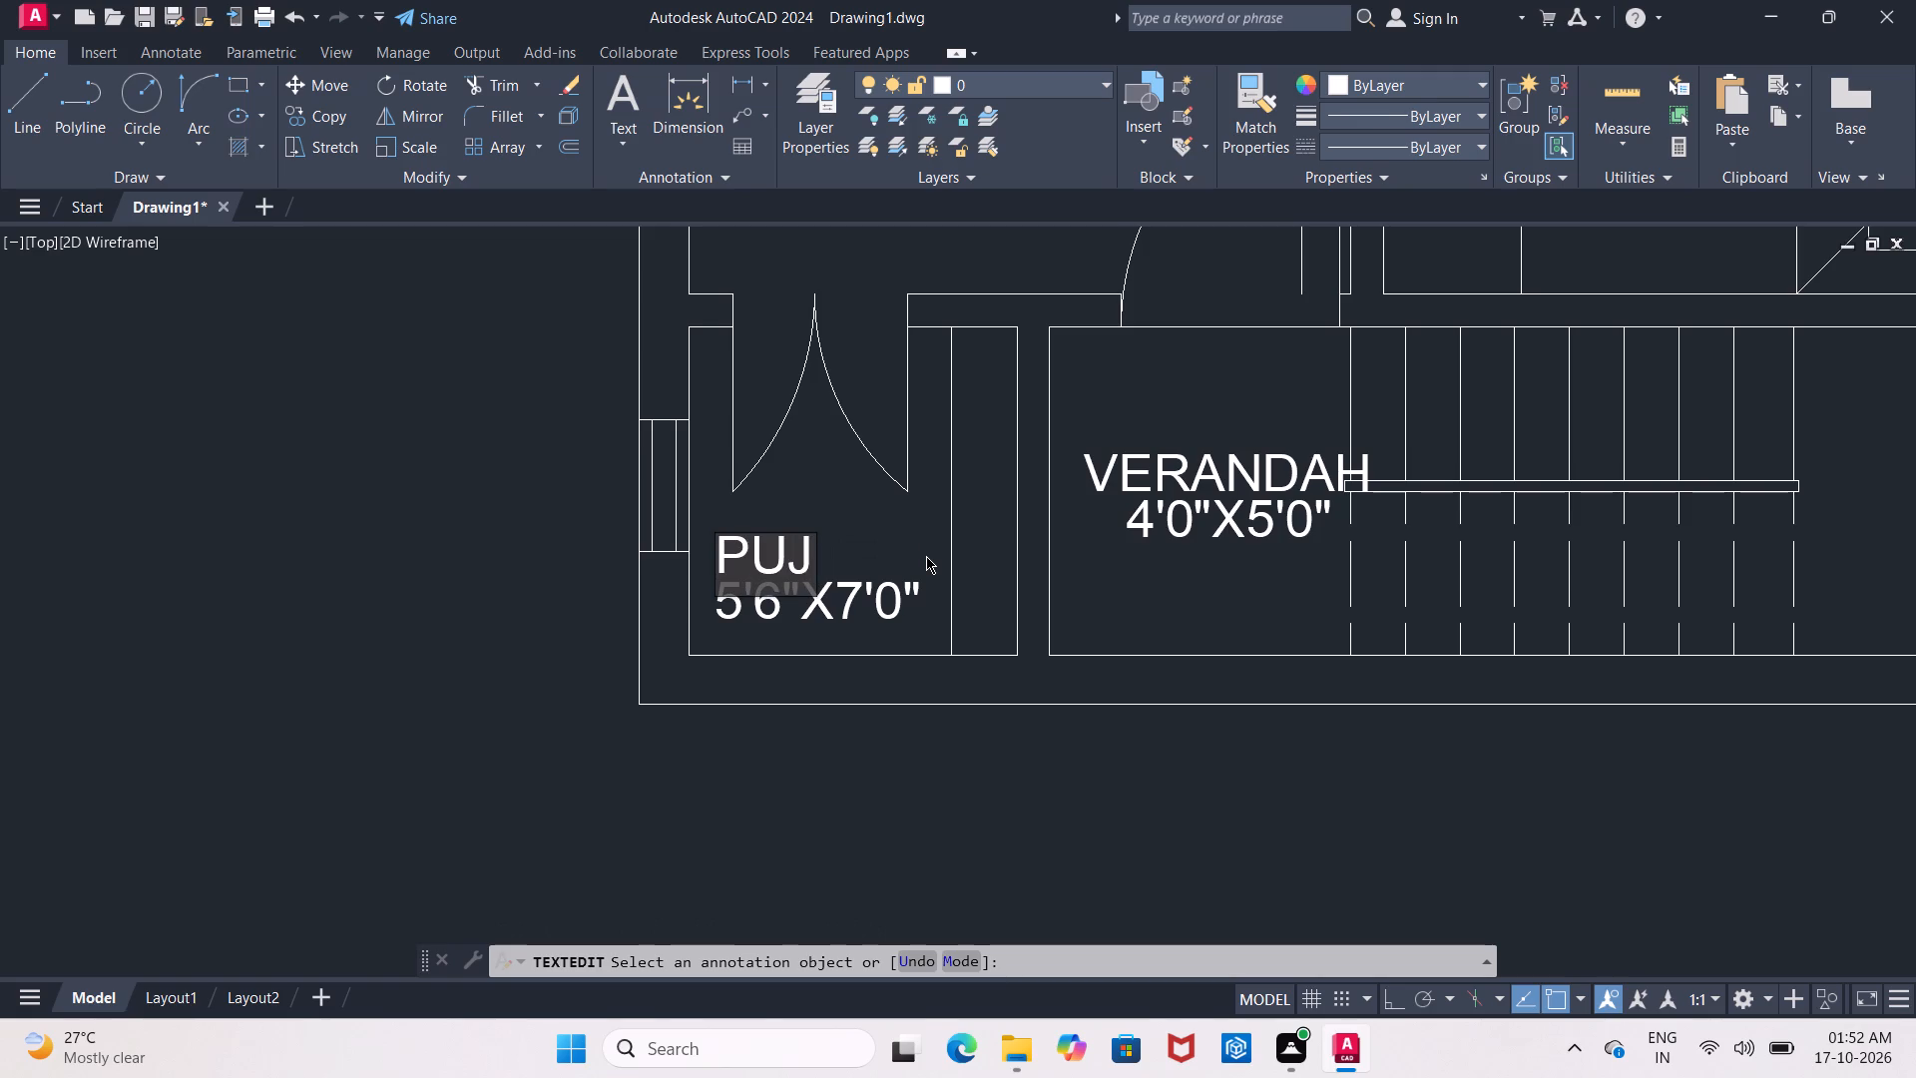
key("a")
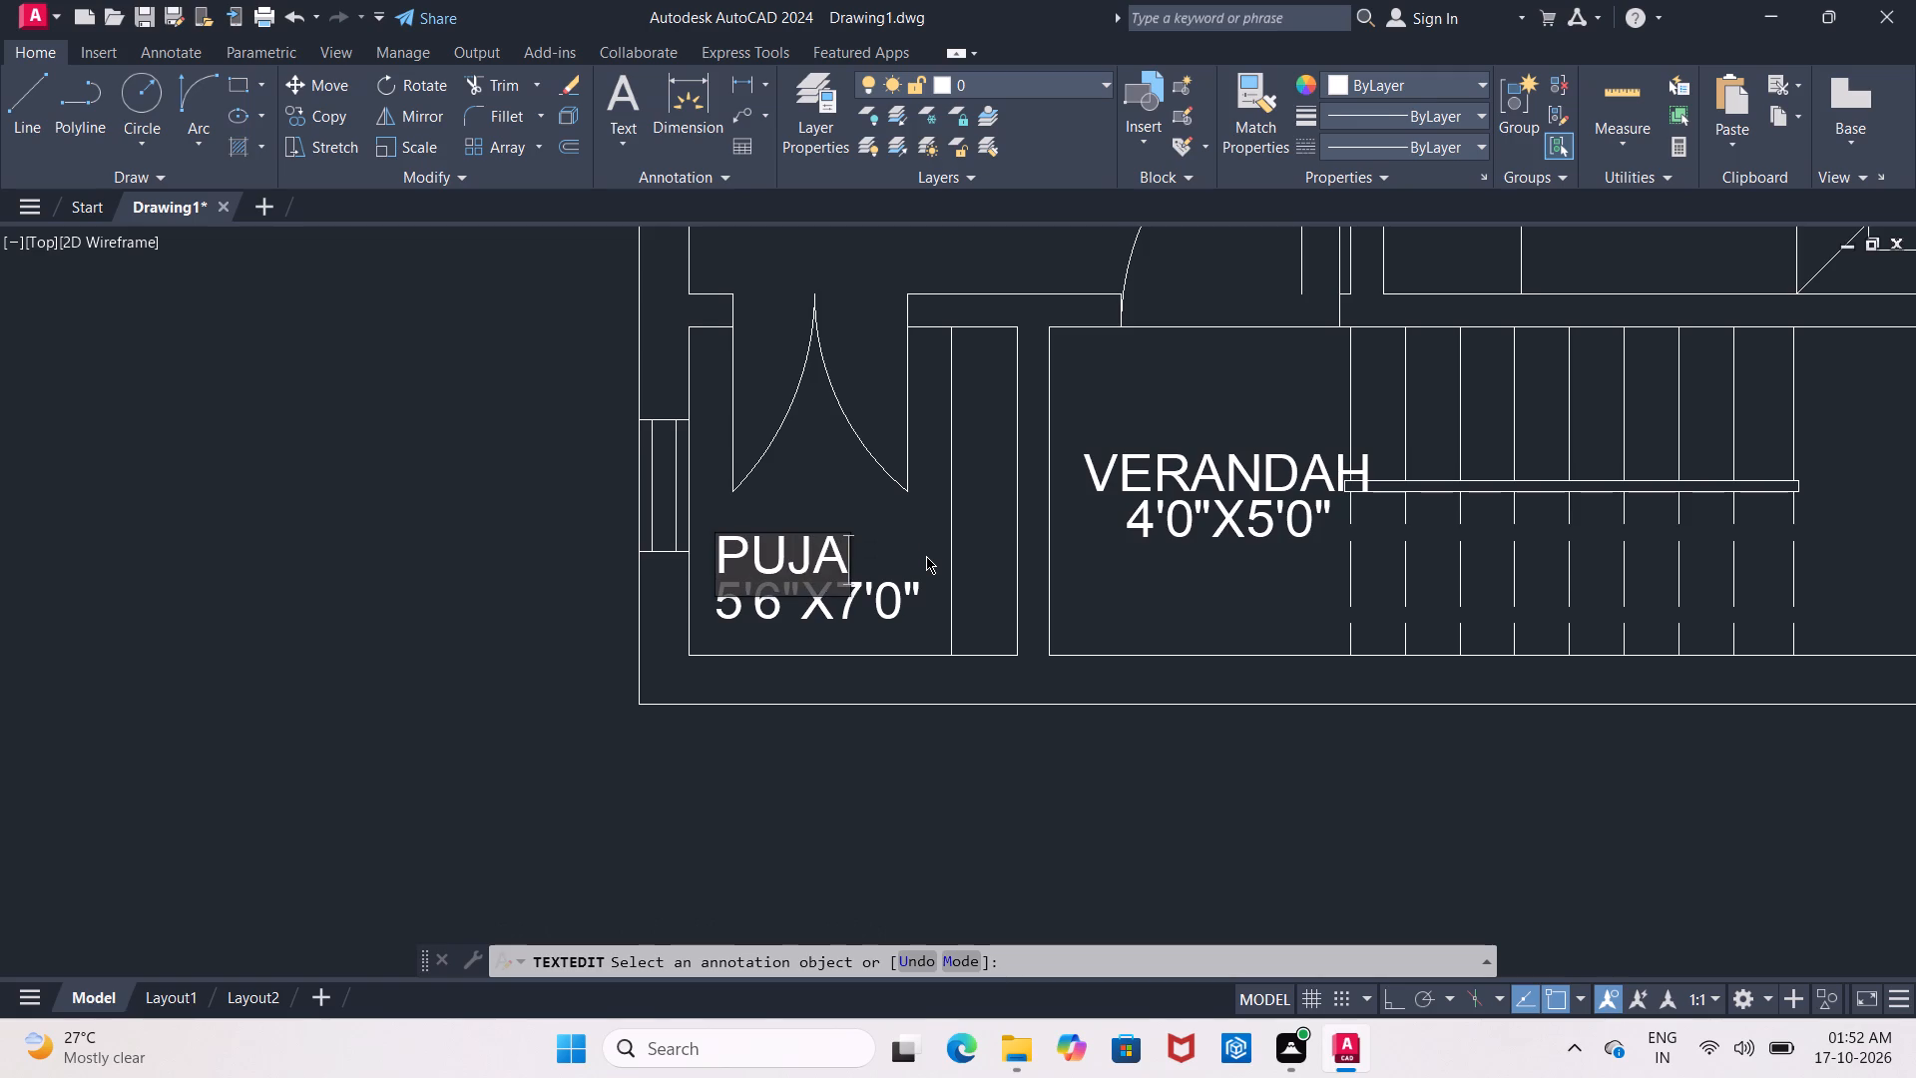
Insert two leading spaces before PUJA in the southwest room's name line.
key("Left")
key("Left")
key("Left")
key("Left")
key("space")
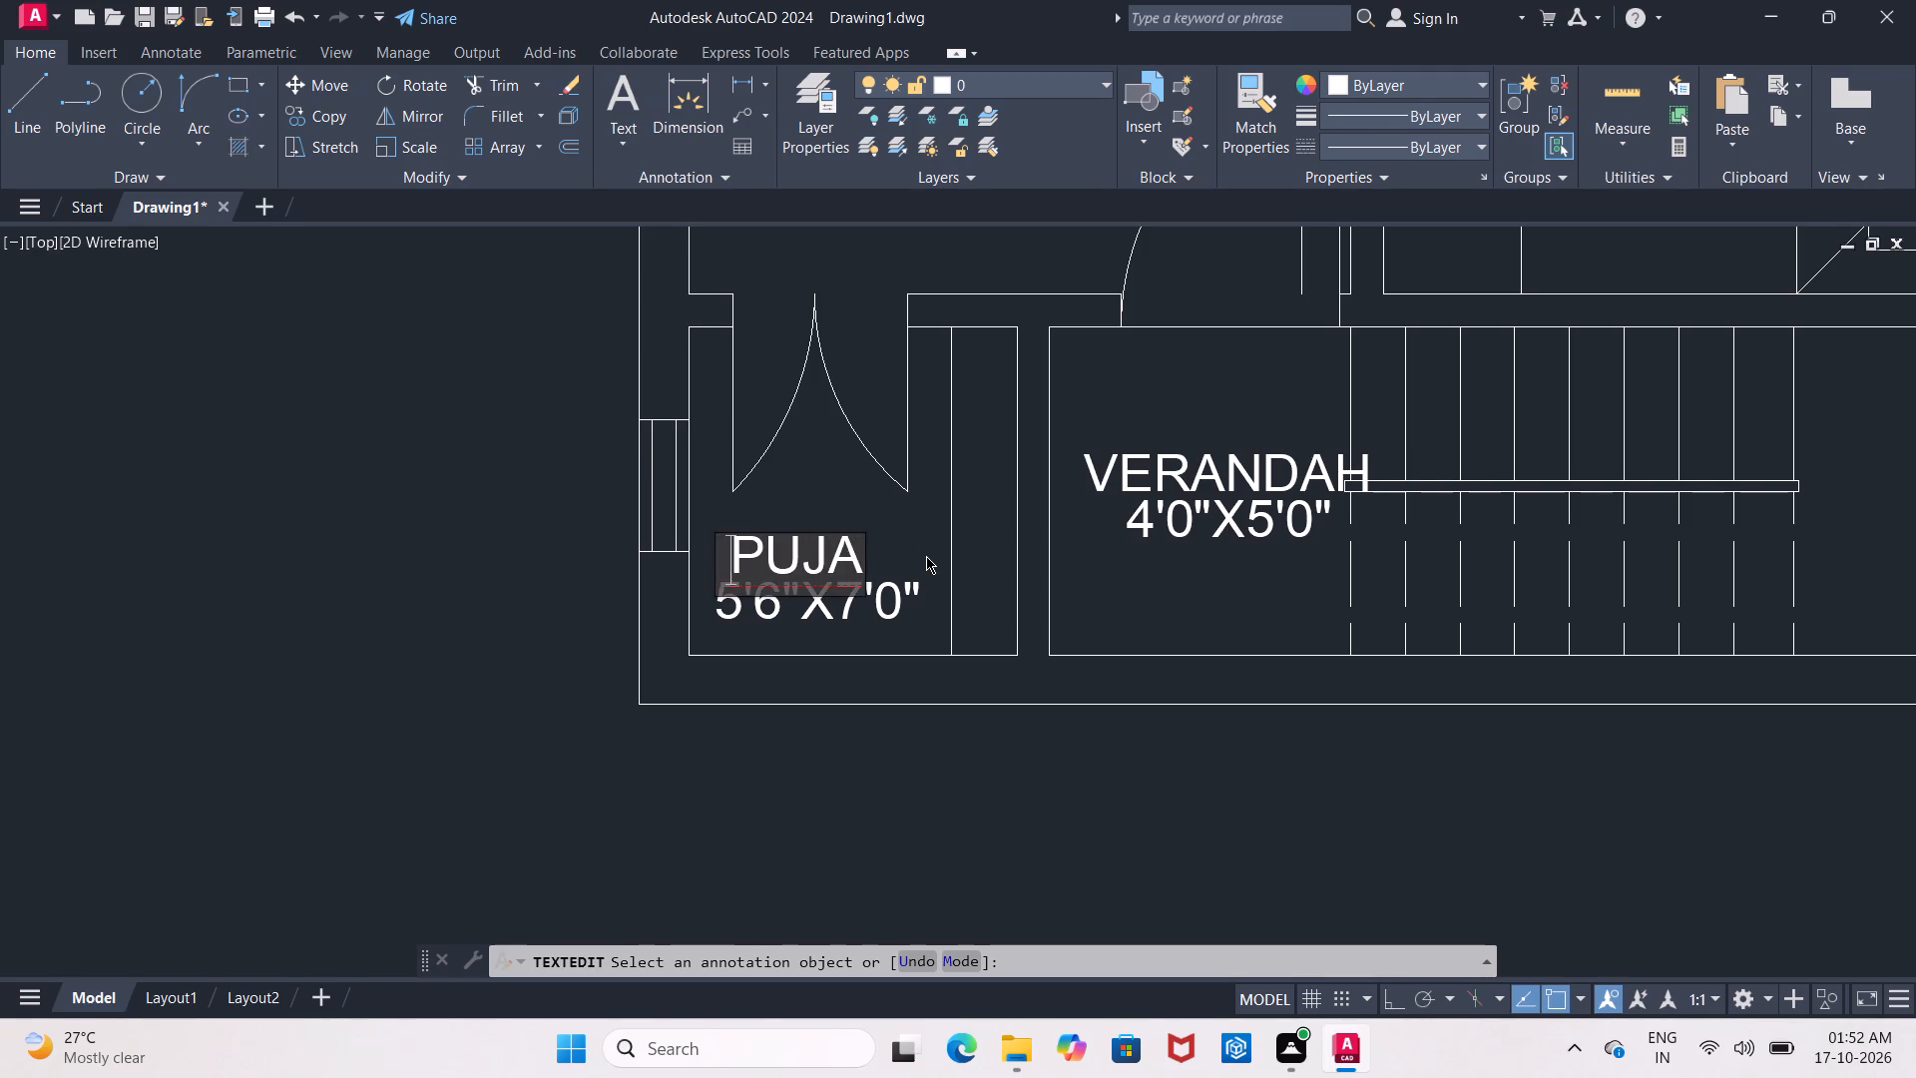
key("space")
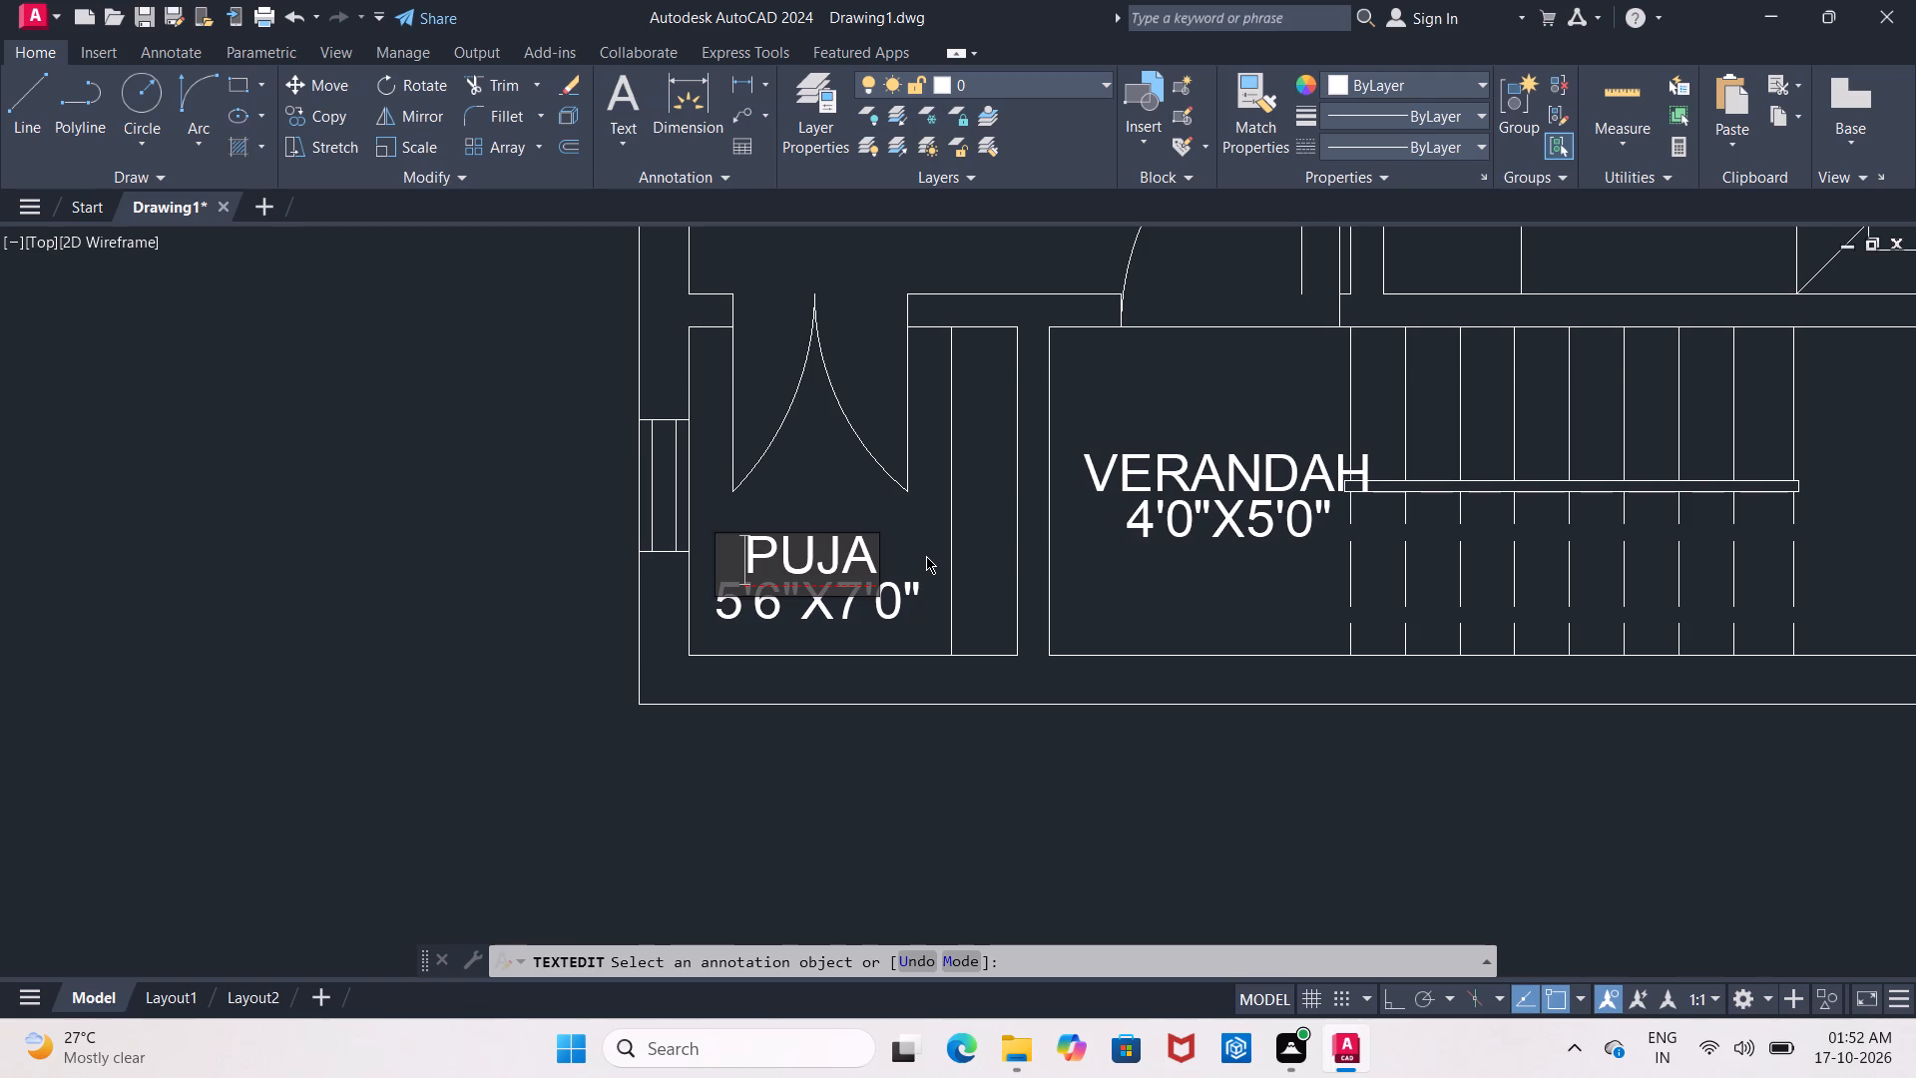
left_click(866, 628)
Change the dimension line under the PUJA label to 5'0"X5'0".
double_click(844, 611)
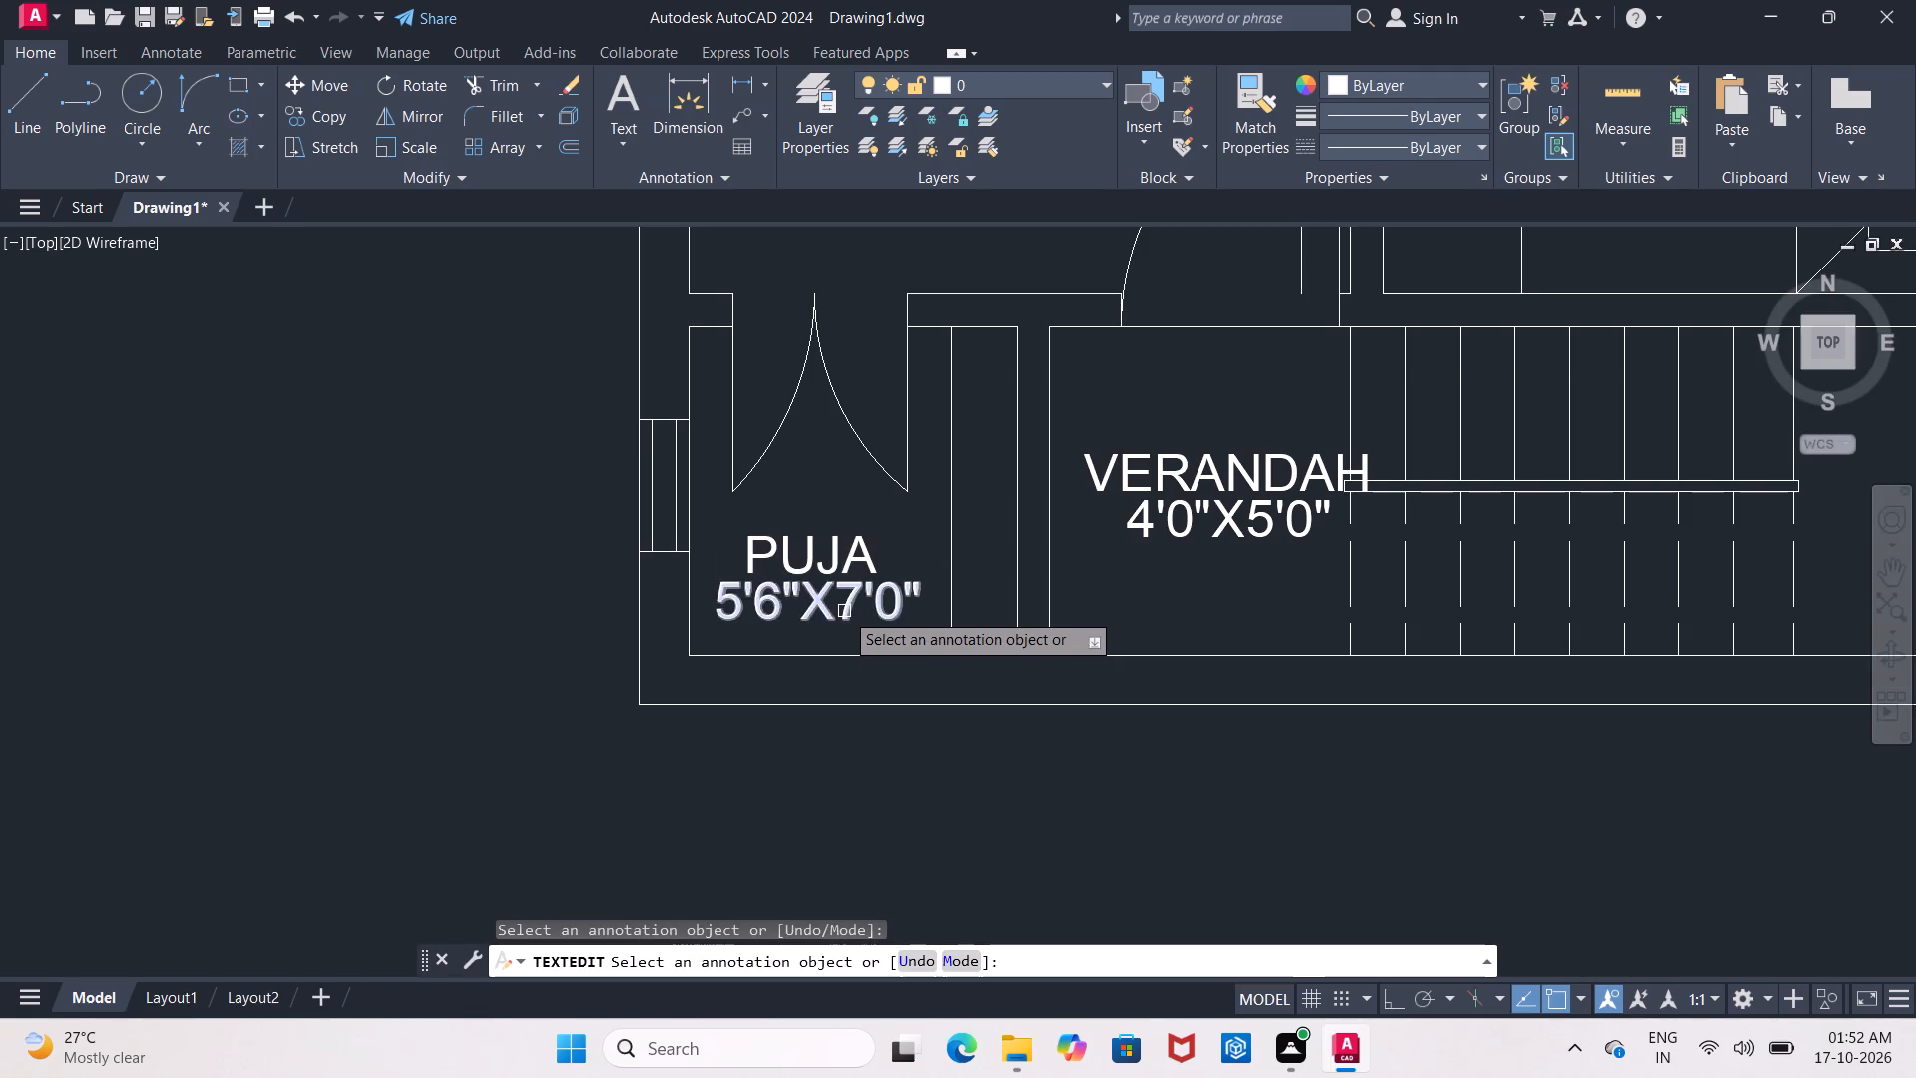
left_click(845, 623)
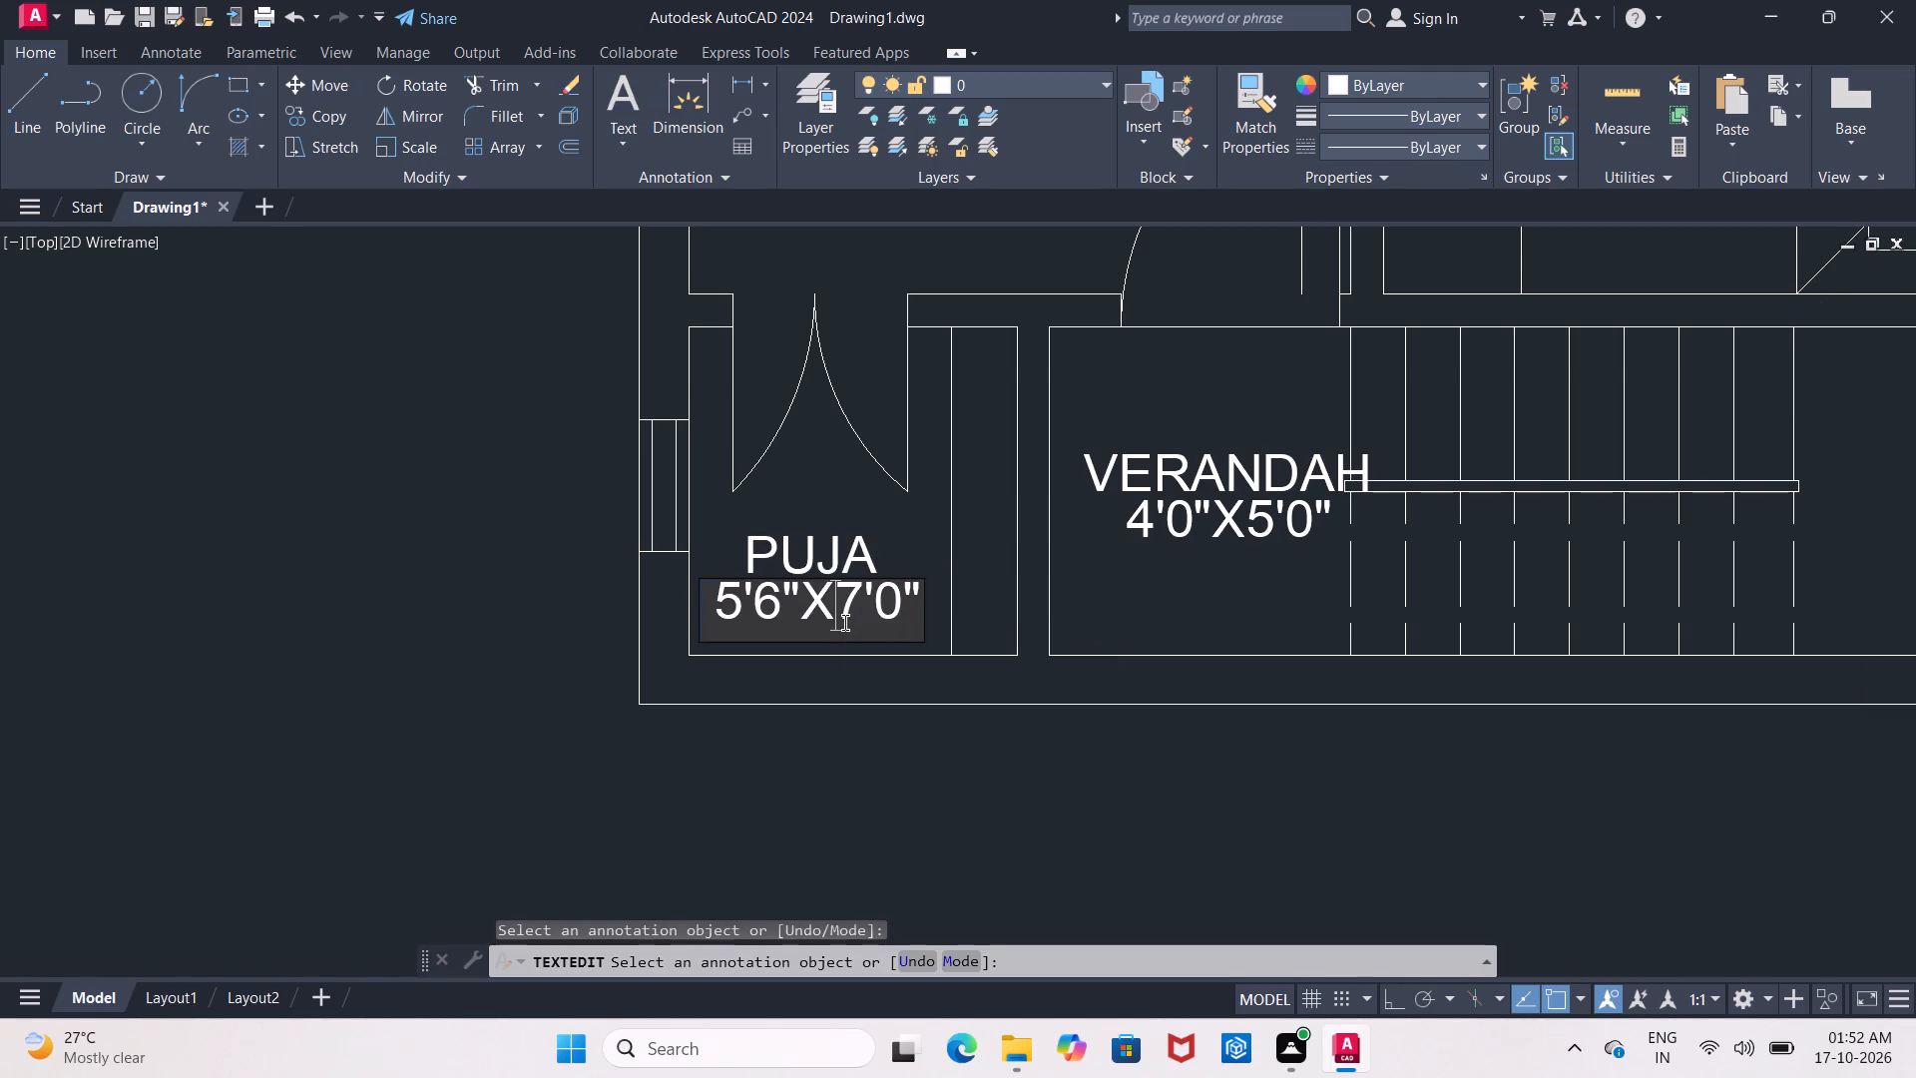
left_click(906, 607)
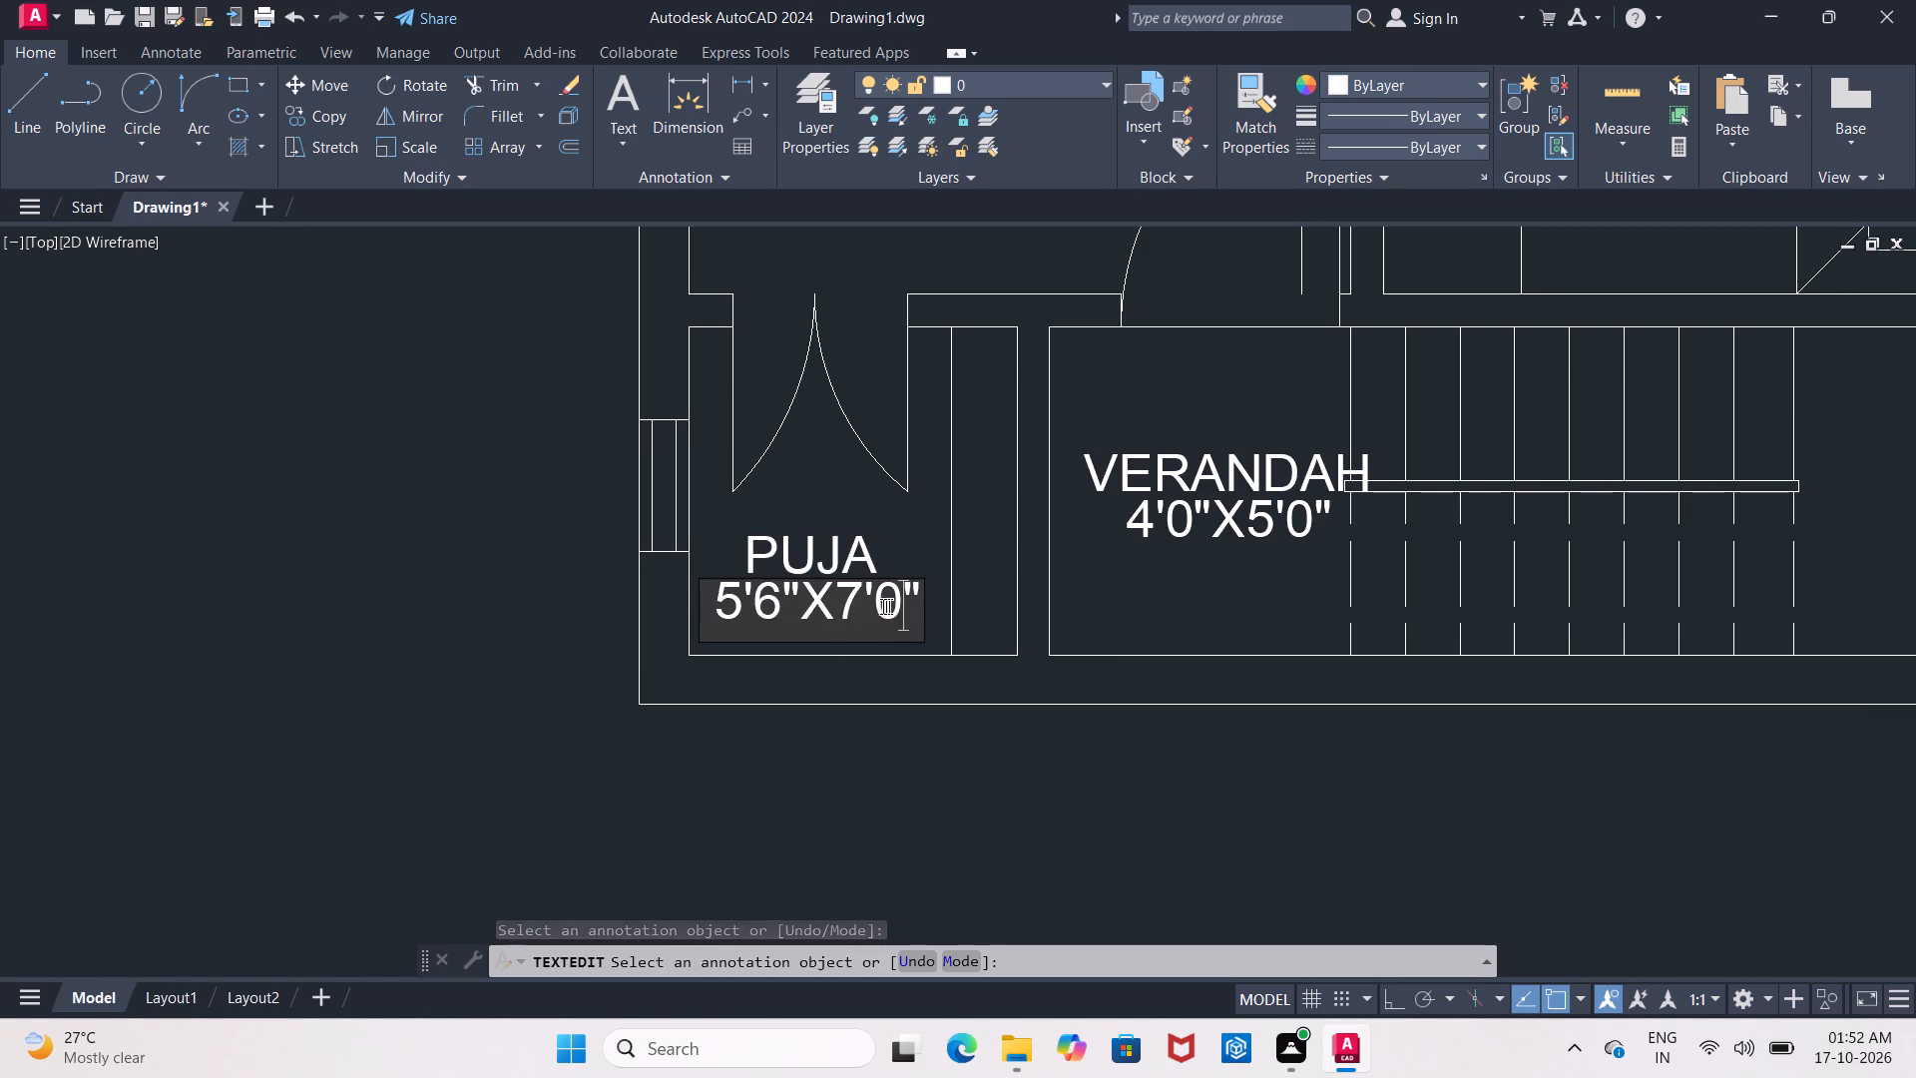
left_click(864, 607)
key("BackSpace")
key("5")
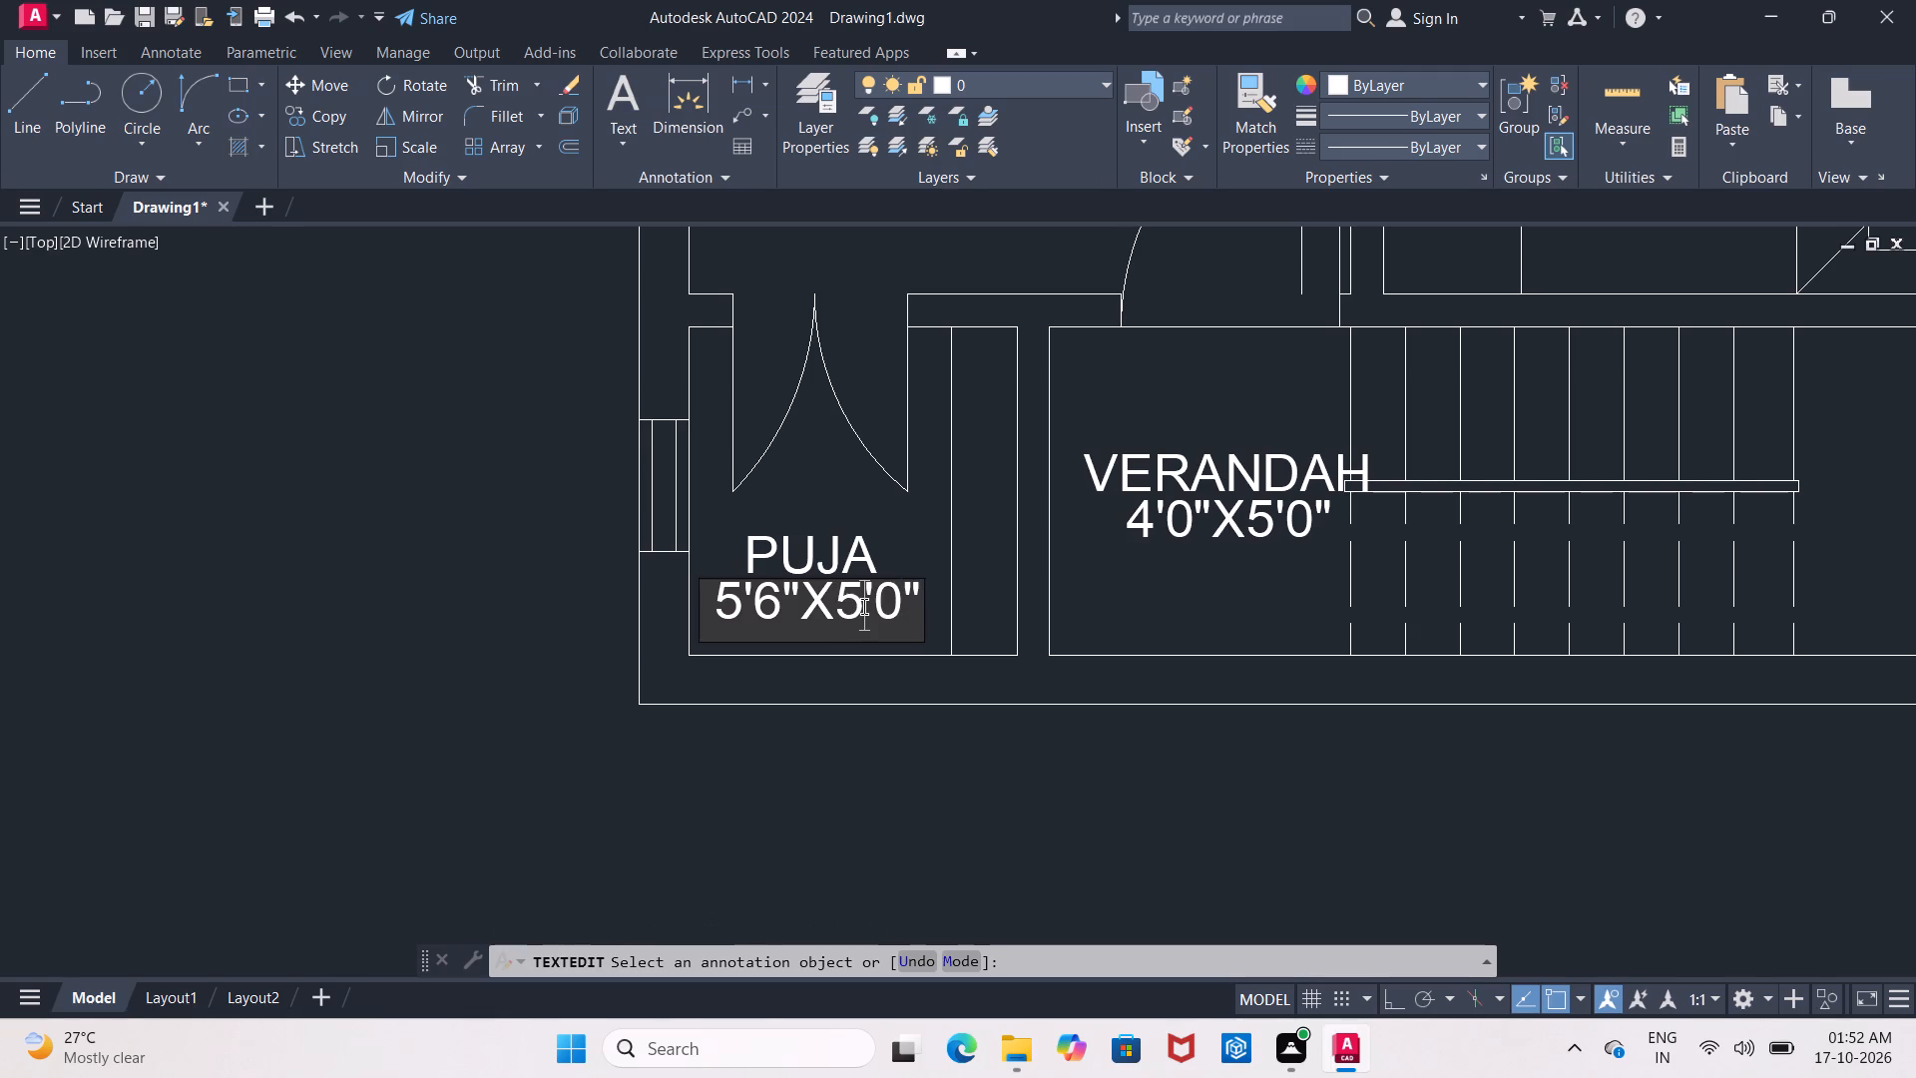
left_click(785, 610)
key("BackSpace")
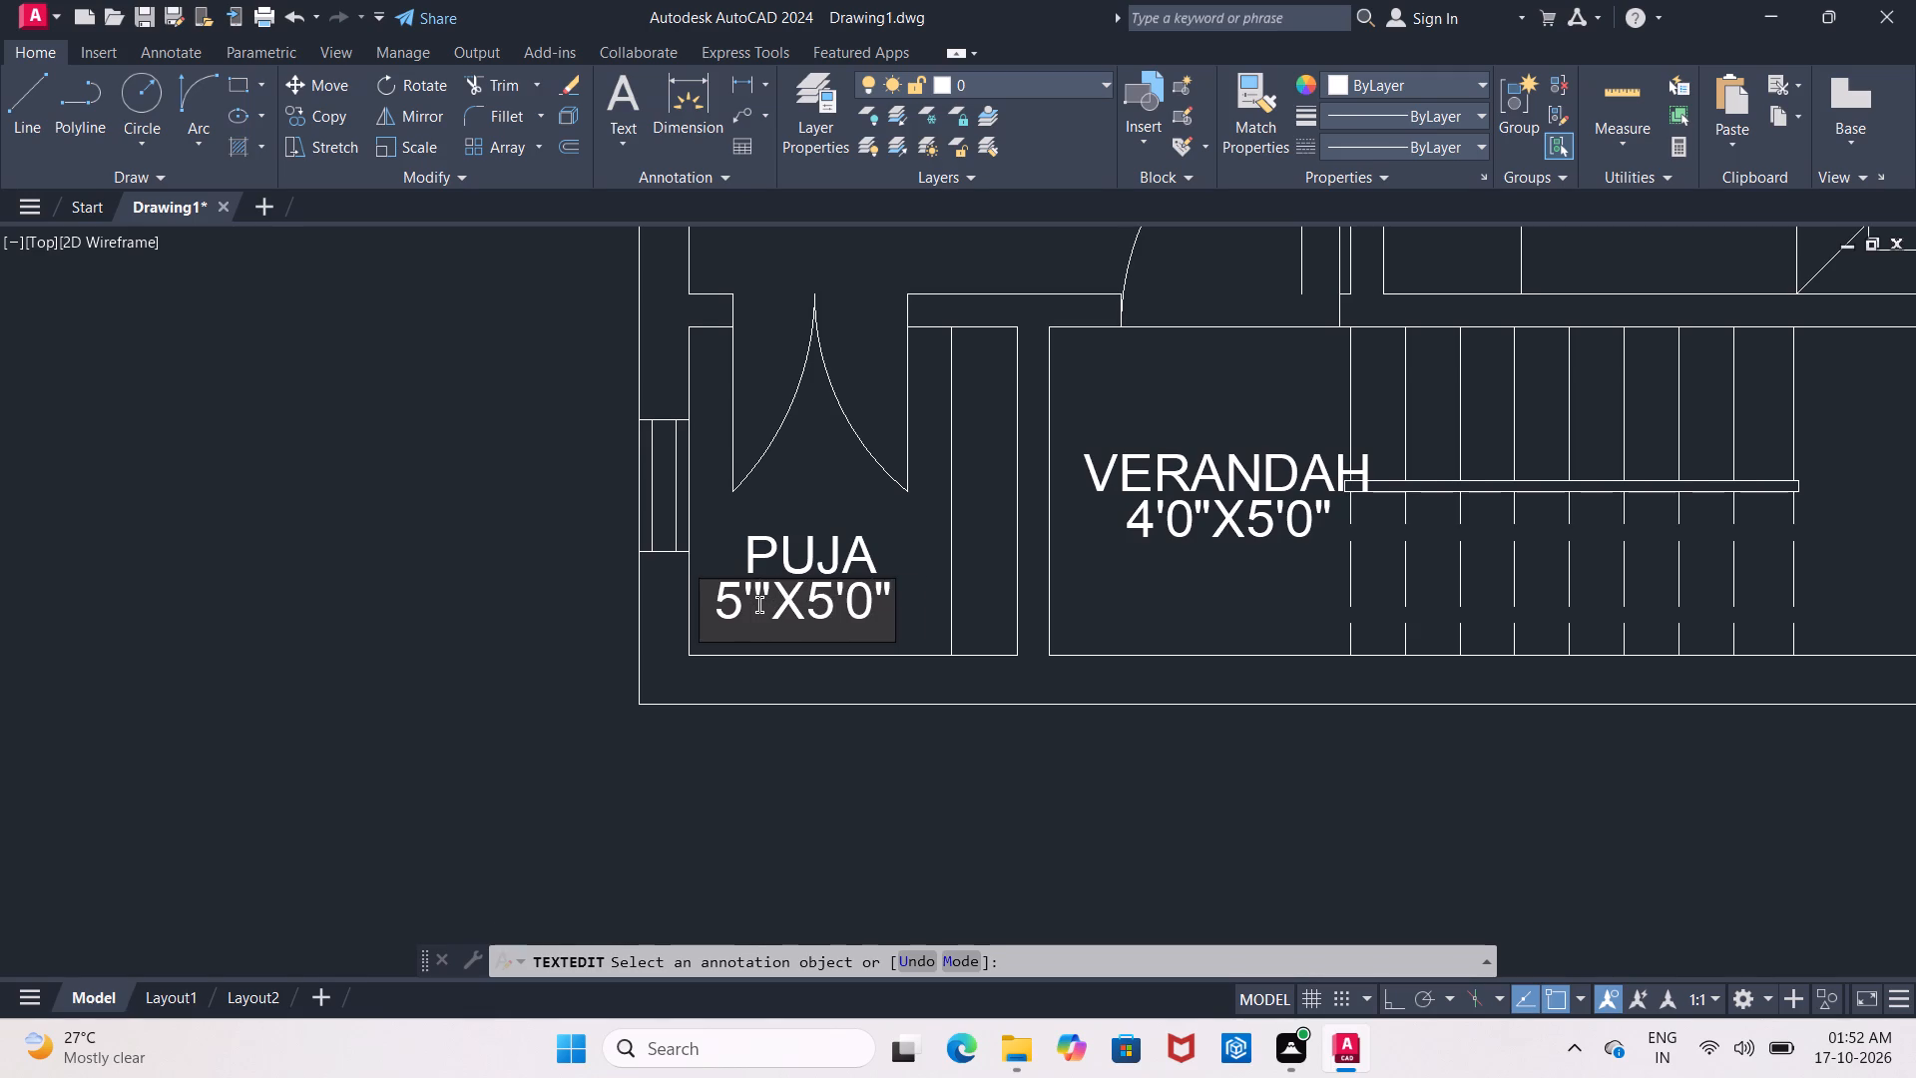
key("0")
left_click(830, 516)
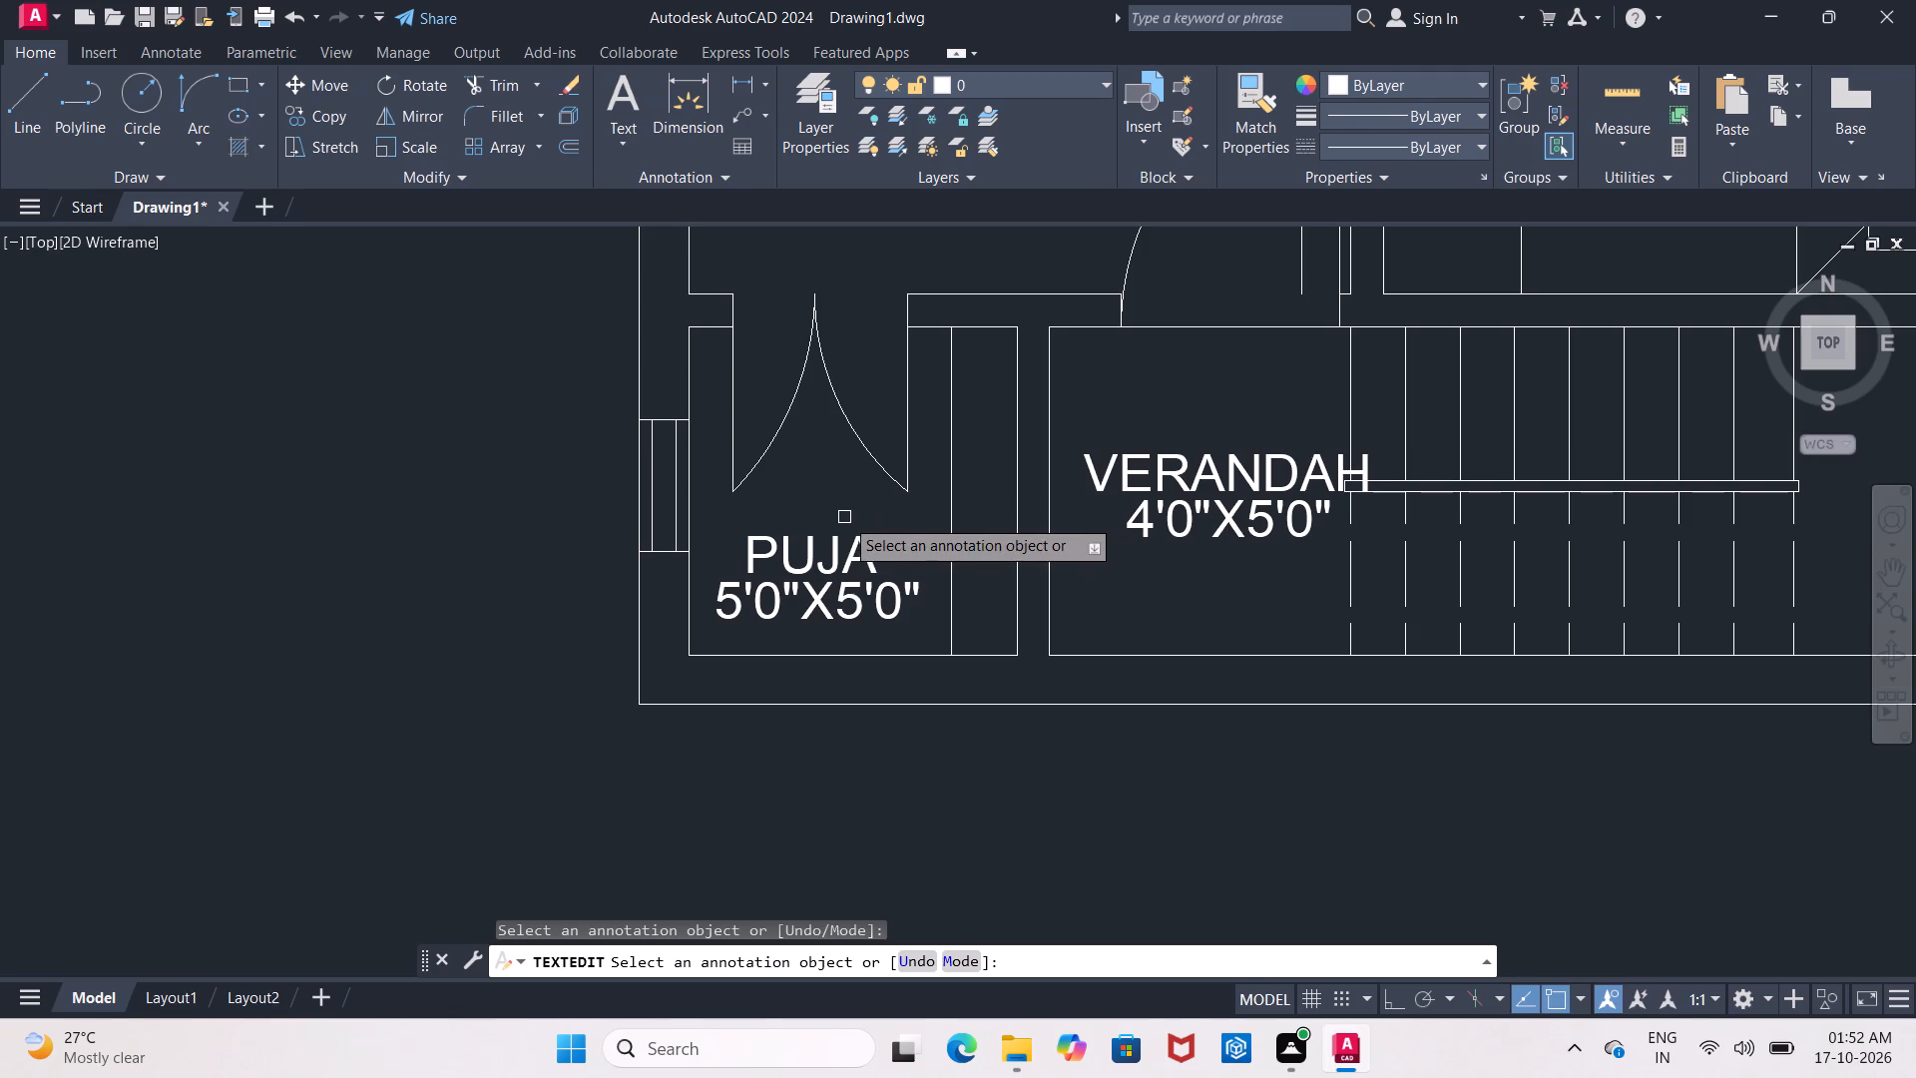
key("Escape")
Copy the PUJA name text eastward, over the narrow strip along the puja room's east wall.
left_click(796, 554)
left_click(803, 554)
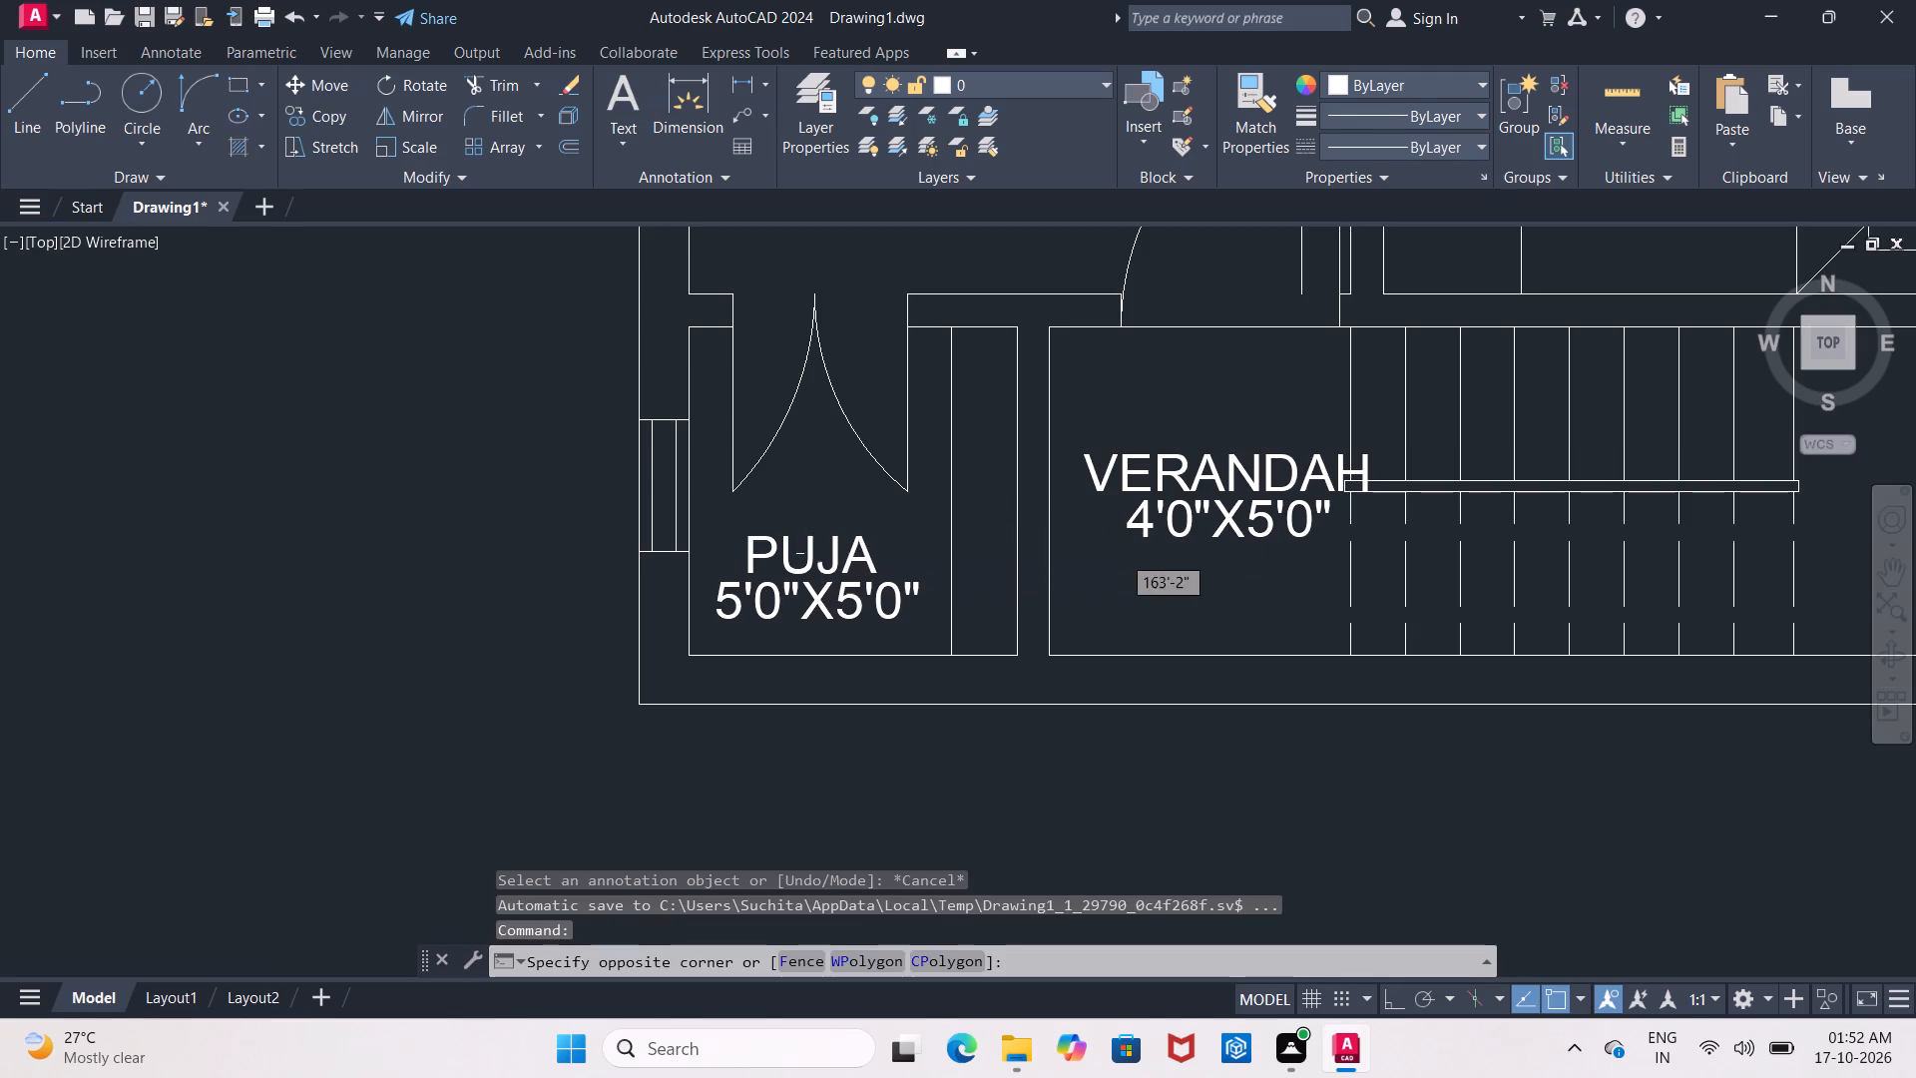
left_click(803, 554)
left_click(805, 566)
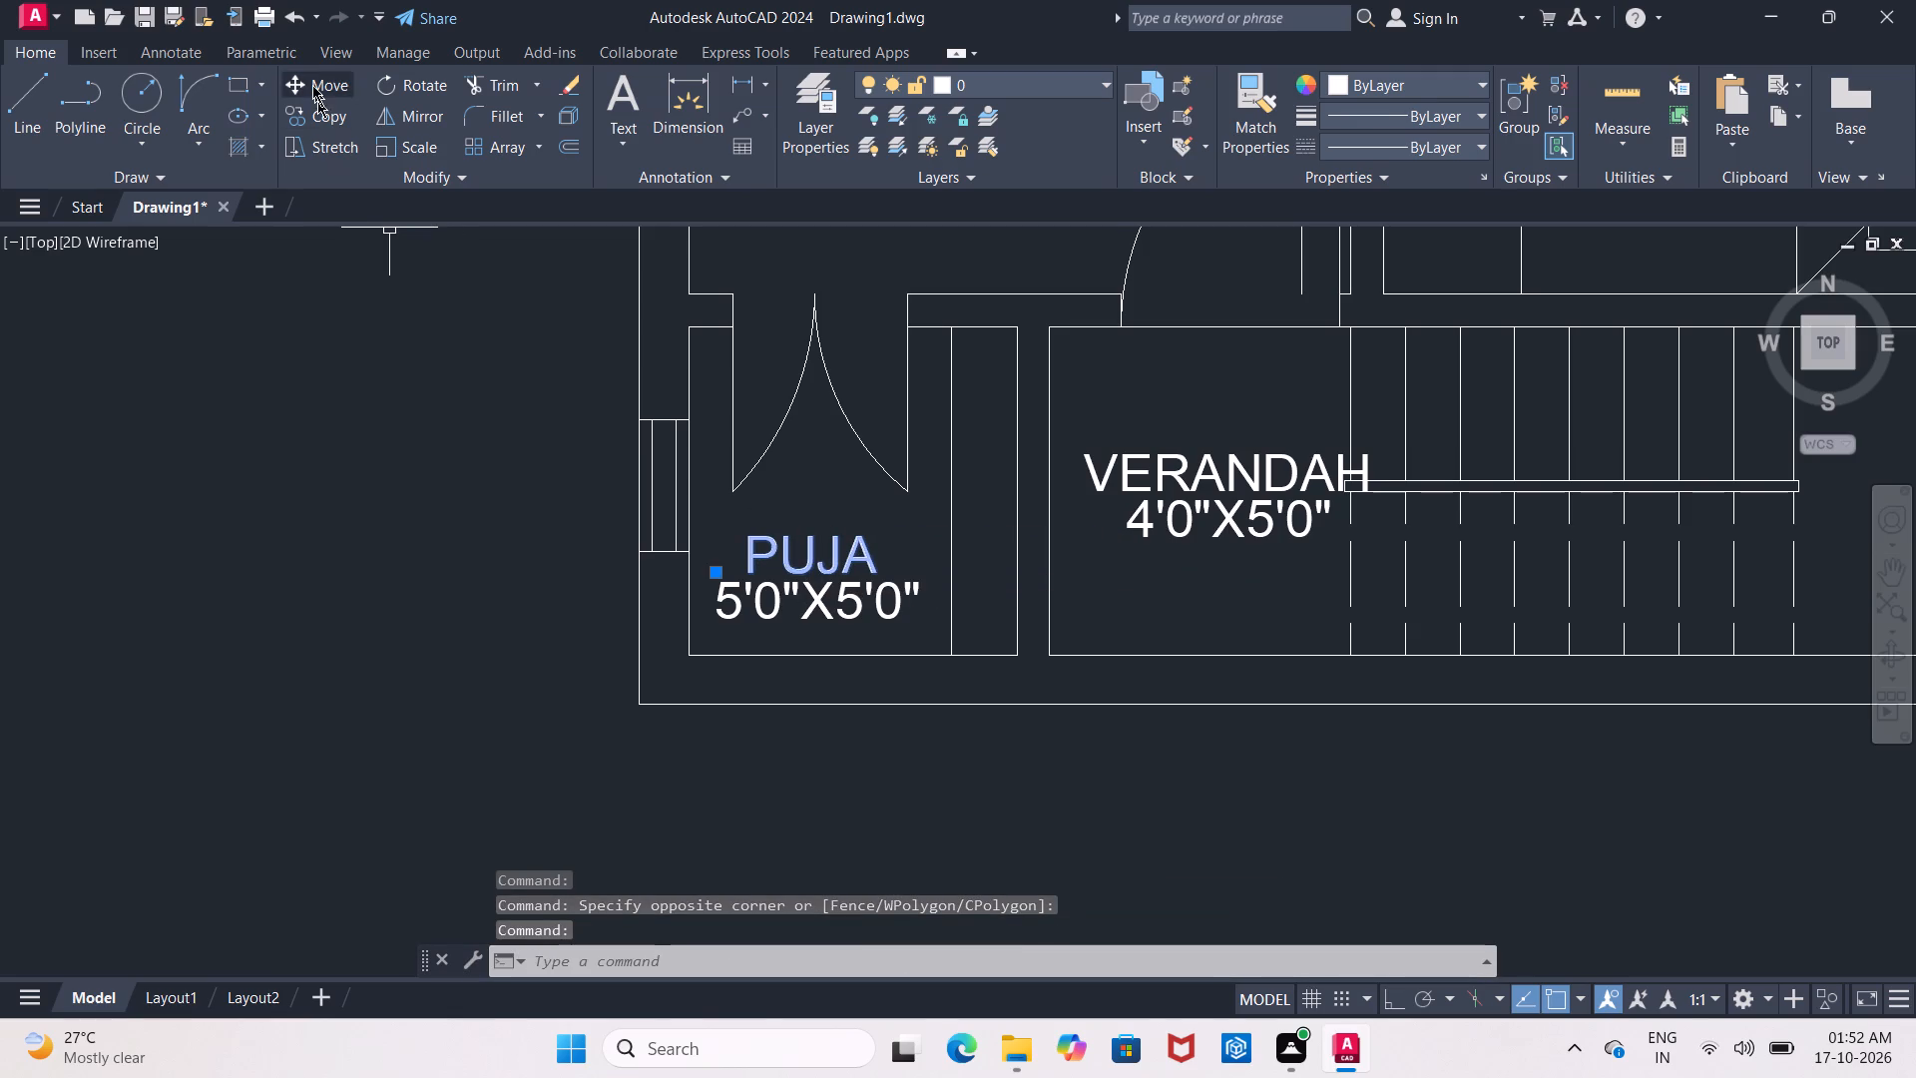
left_click(311, 115)
left_click(803, 568)
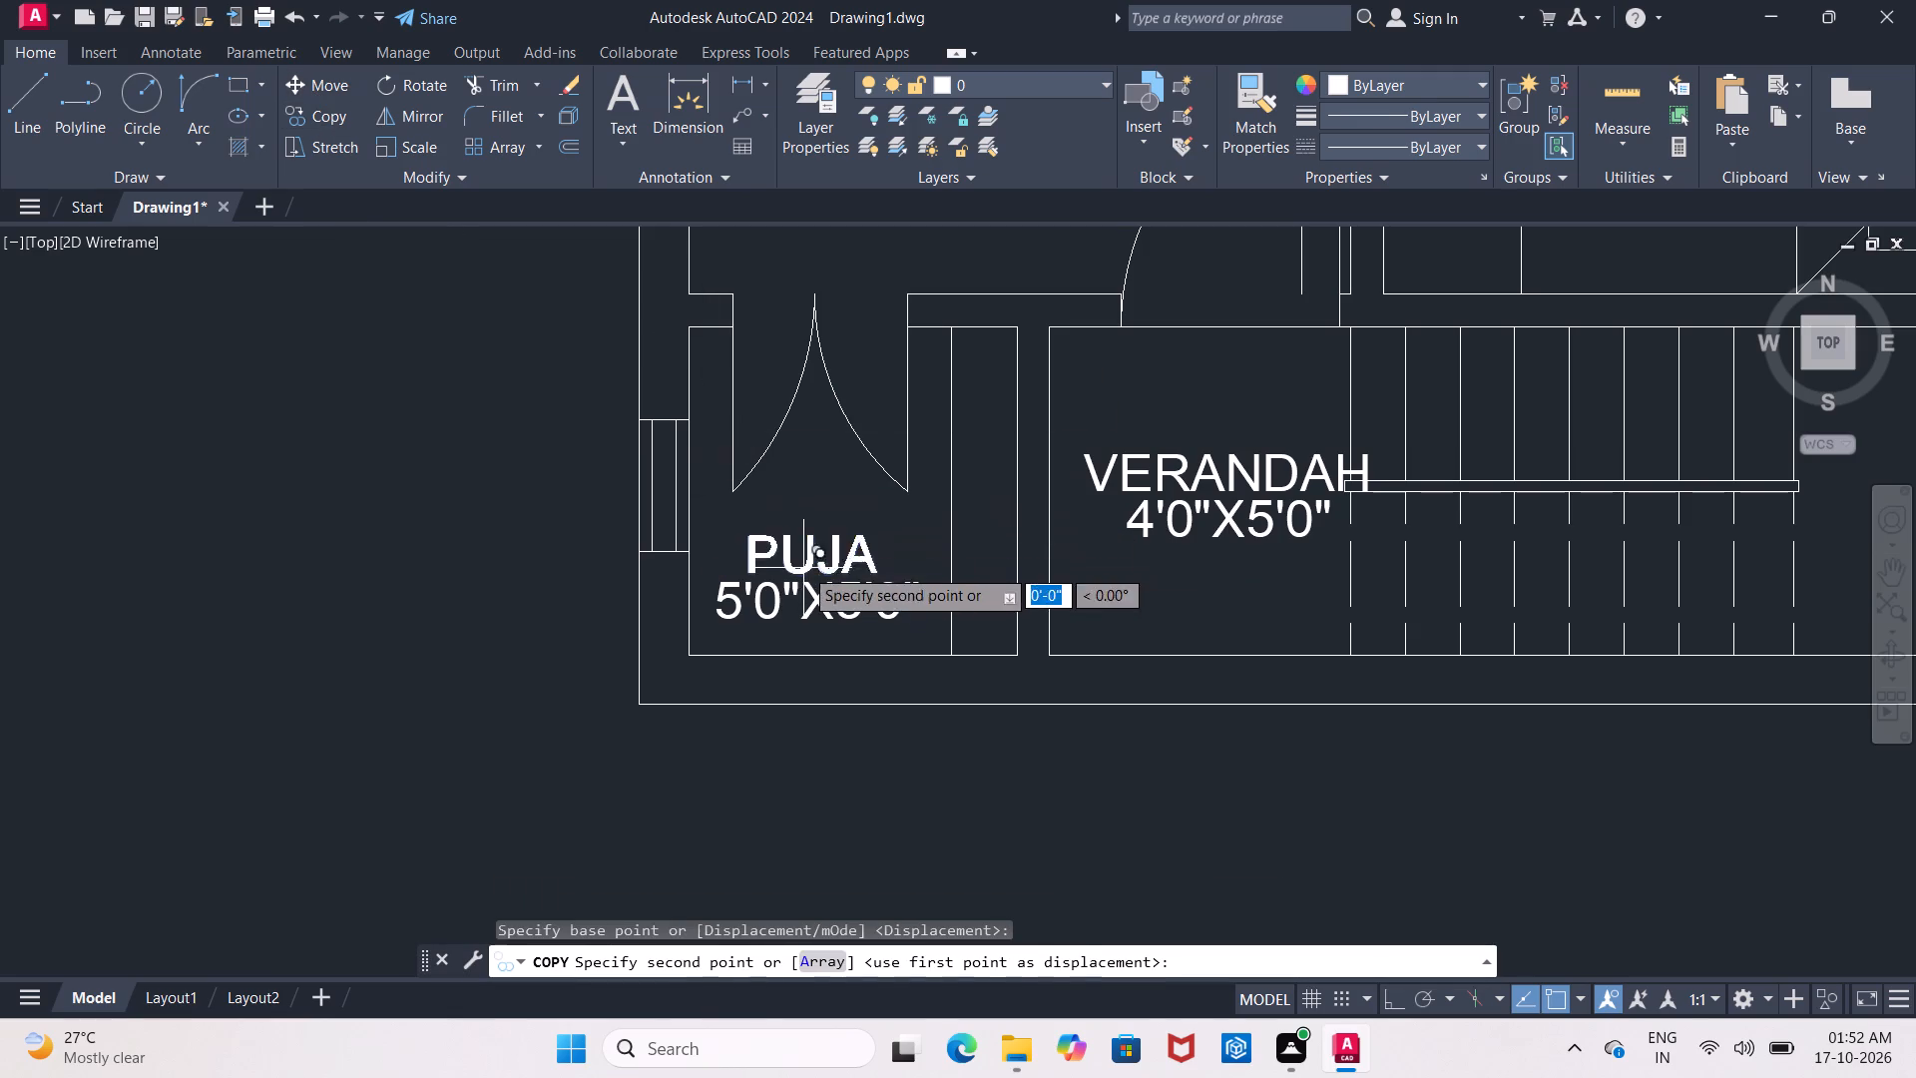
left_click(965, 554)
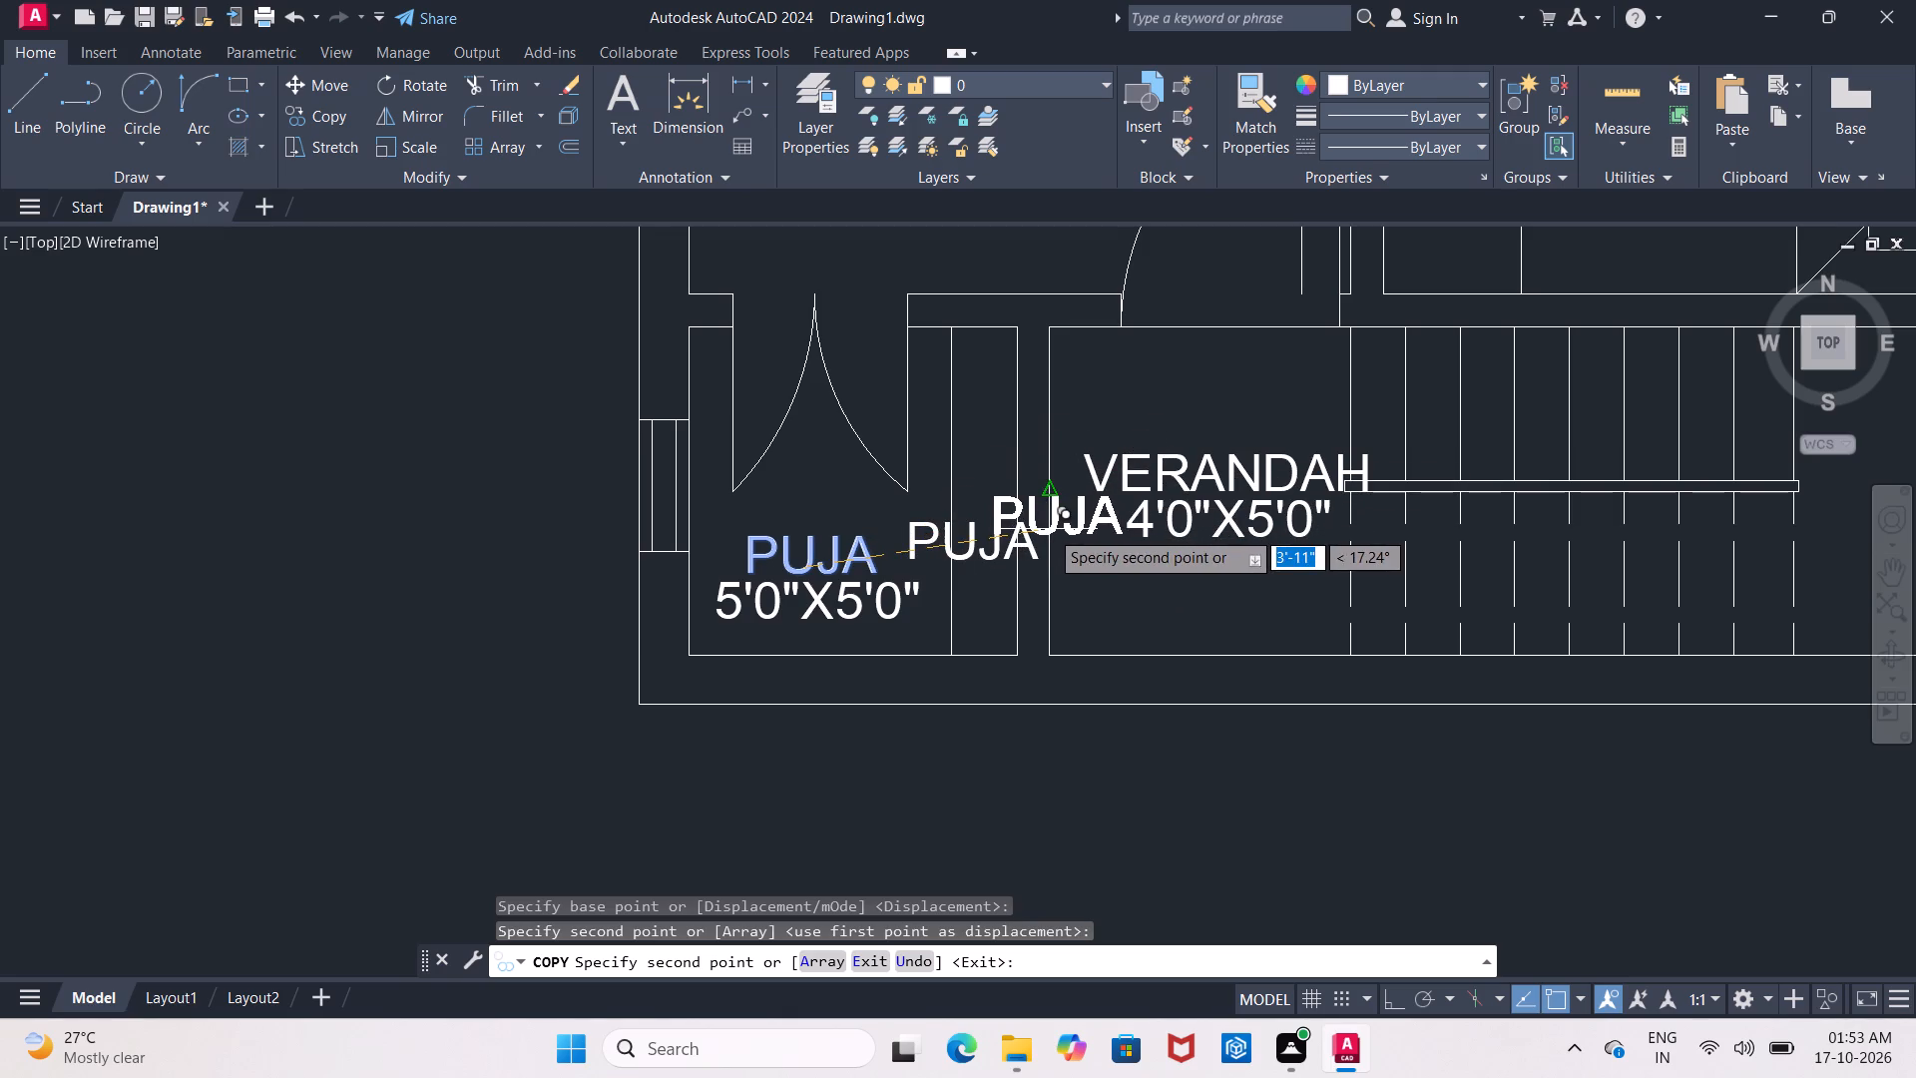
key("Escape")
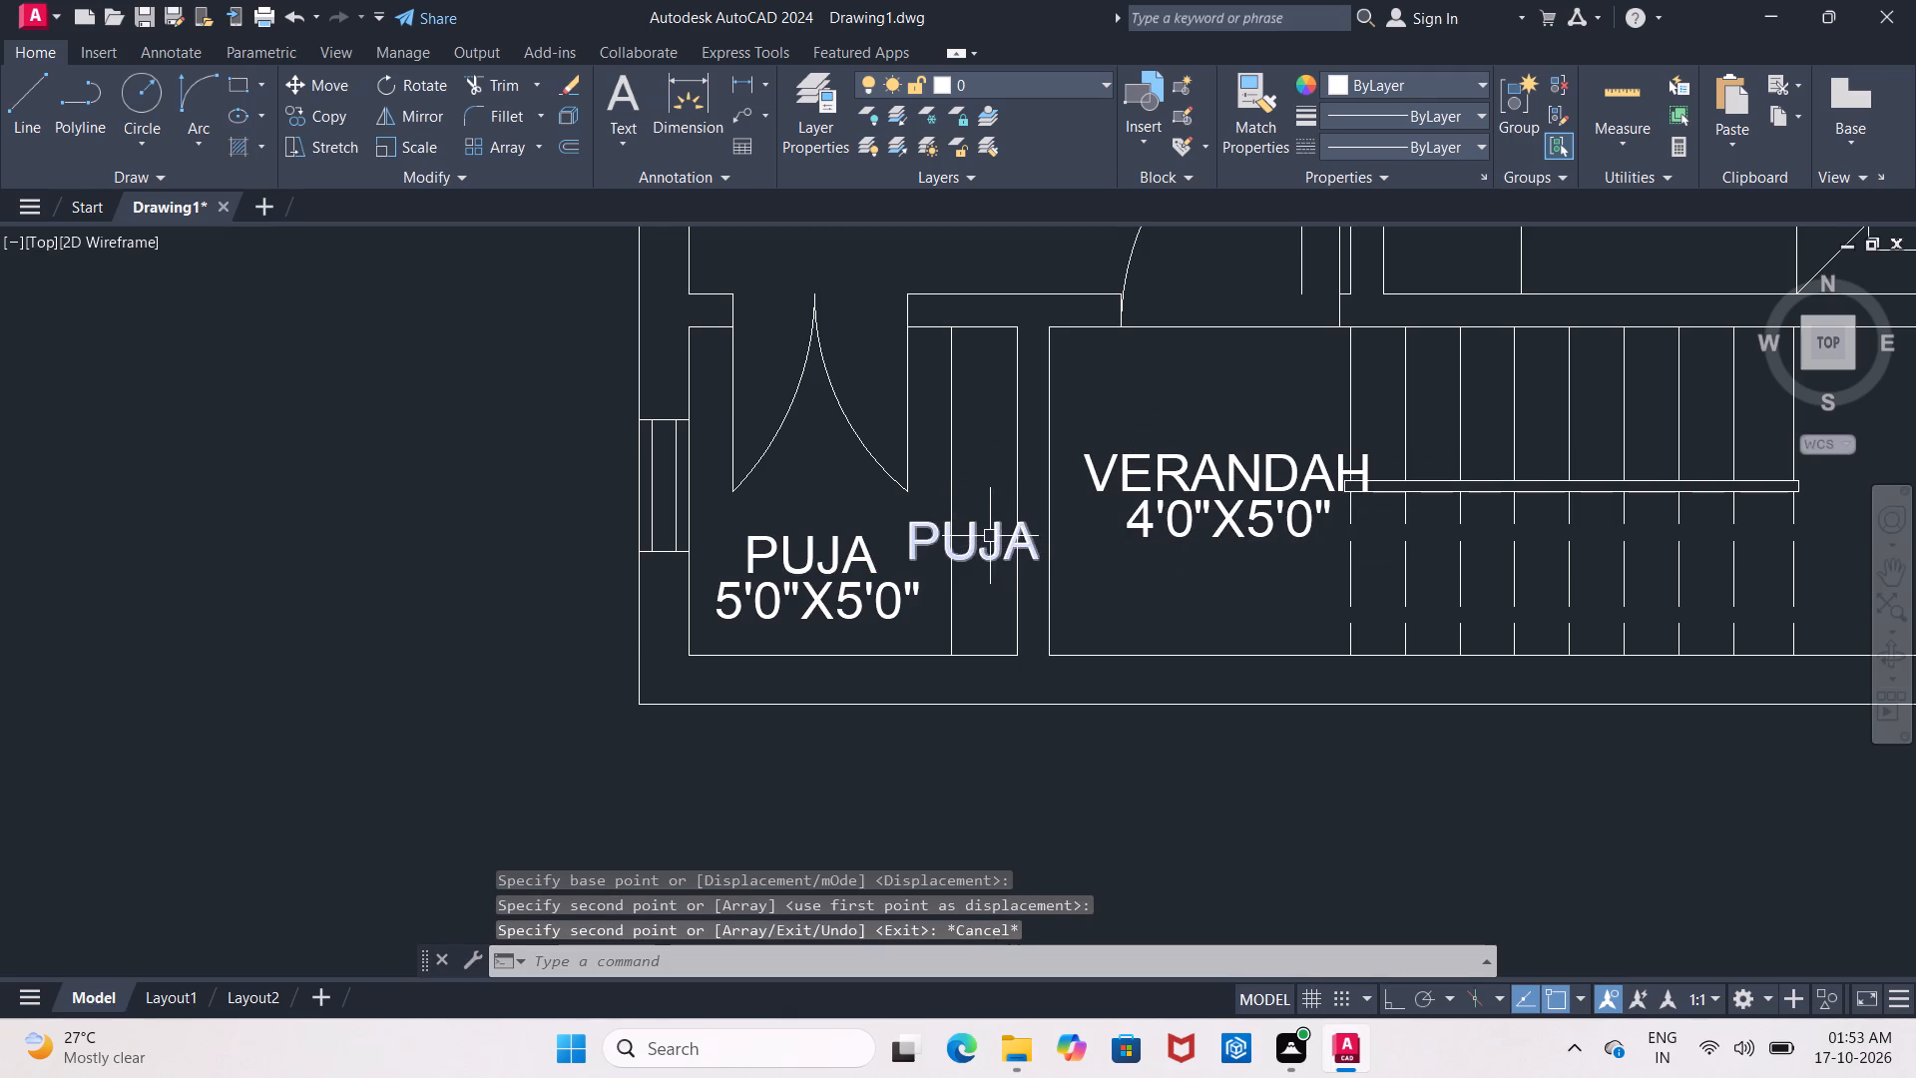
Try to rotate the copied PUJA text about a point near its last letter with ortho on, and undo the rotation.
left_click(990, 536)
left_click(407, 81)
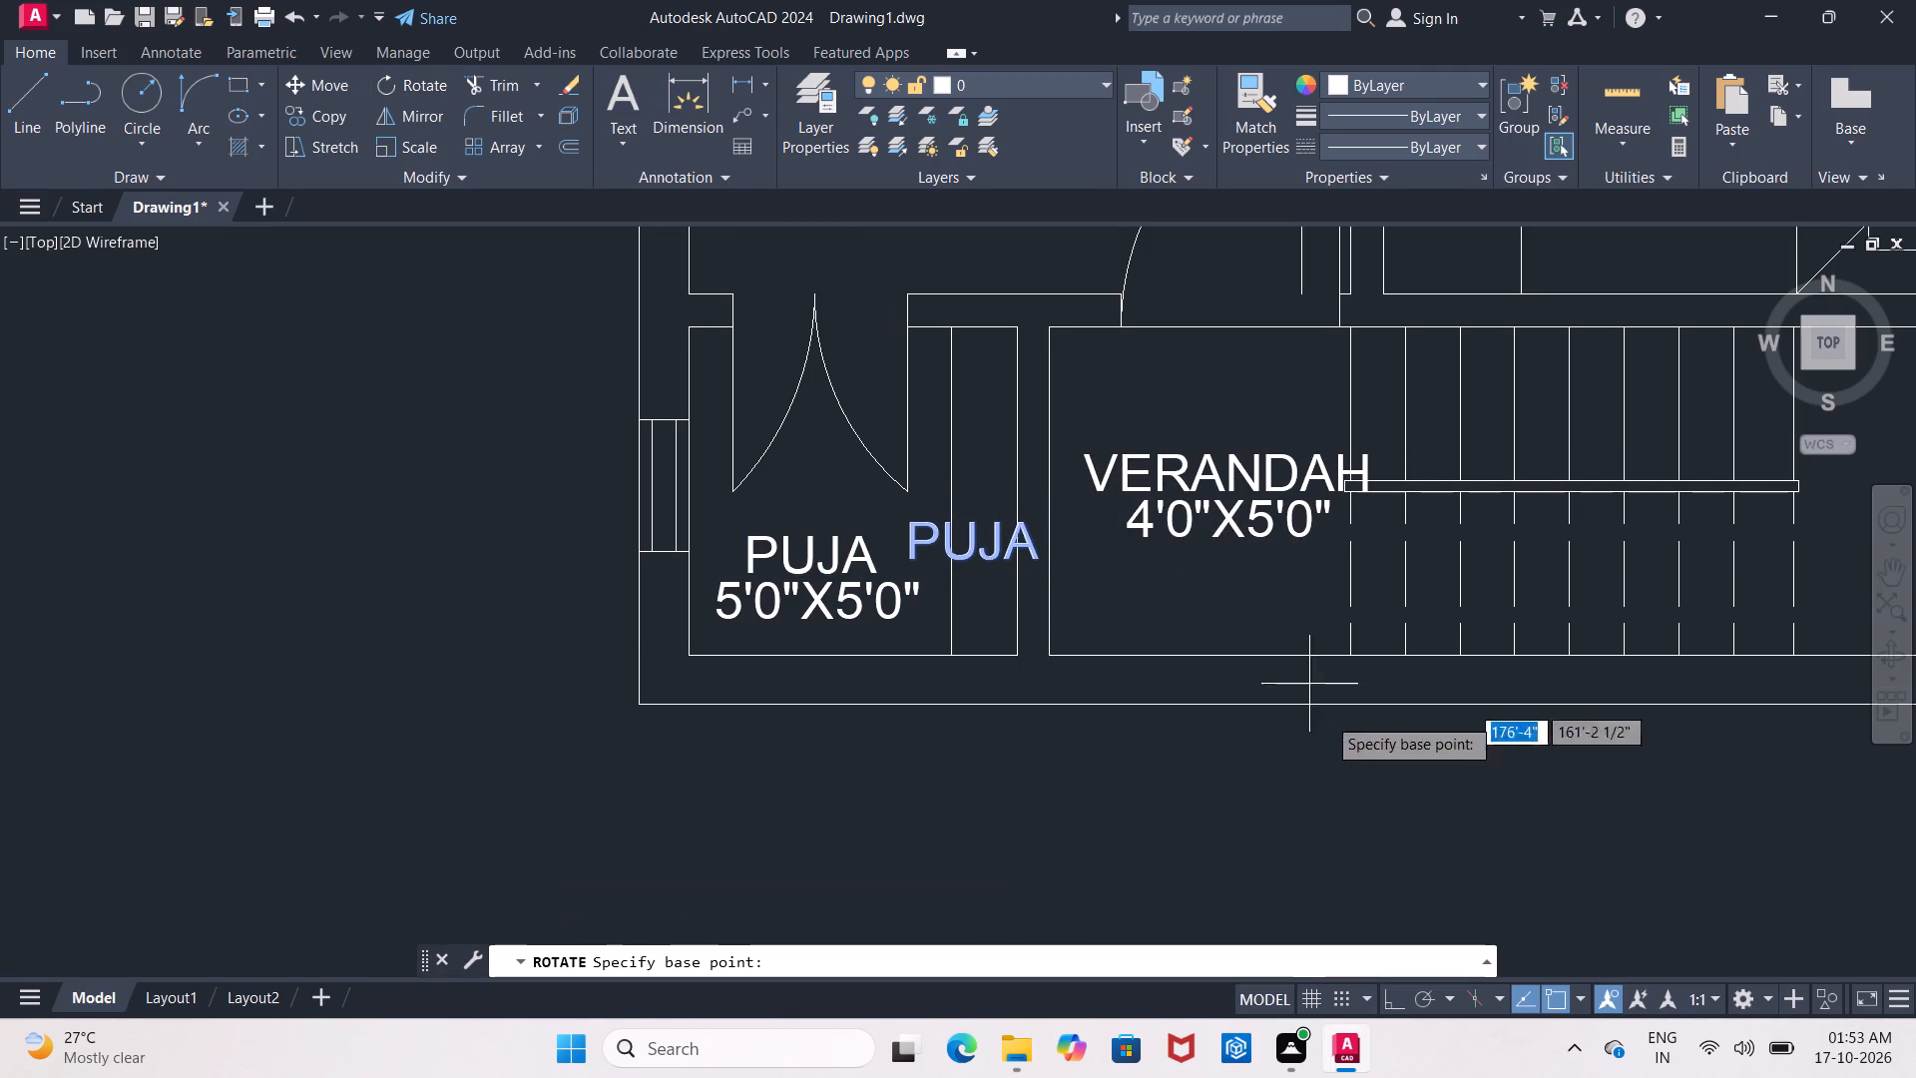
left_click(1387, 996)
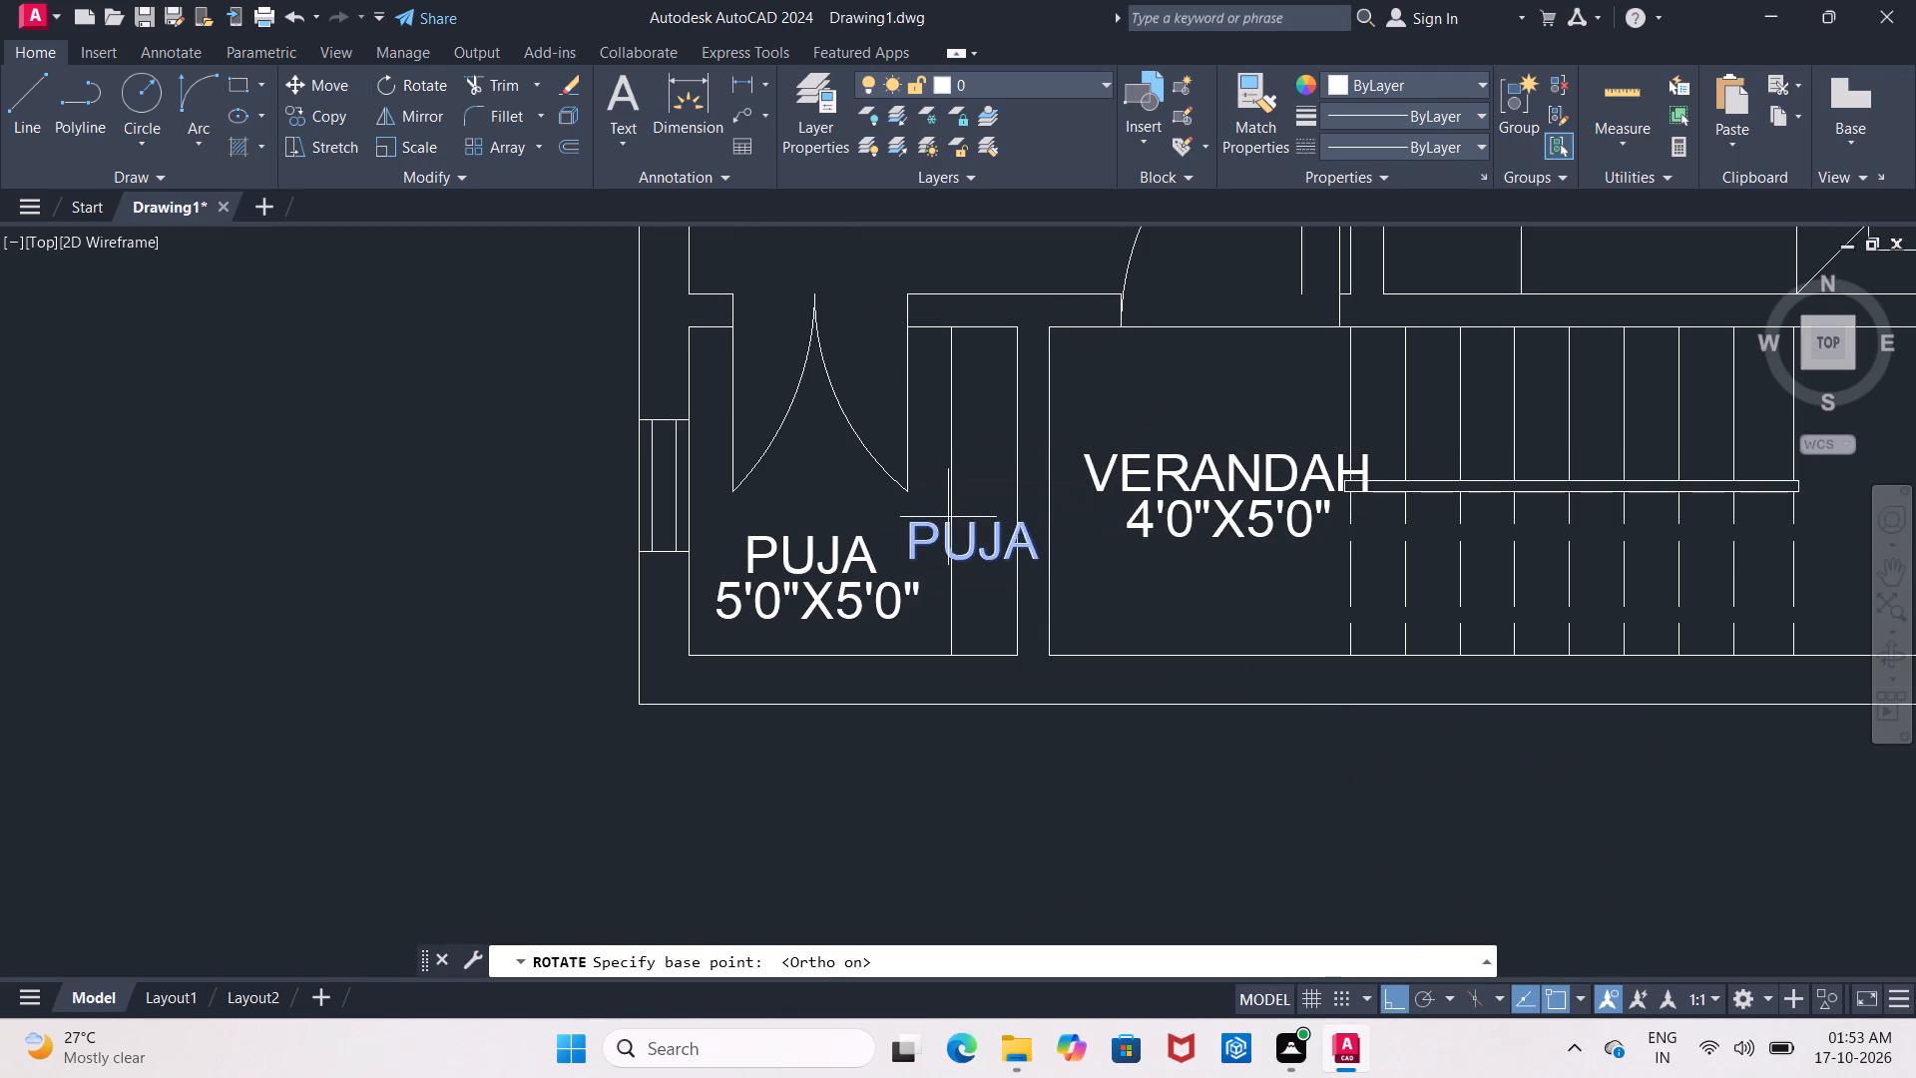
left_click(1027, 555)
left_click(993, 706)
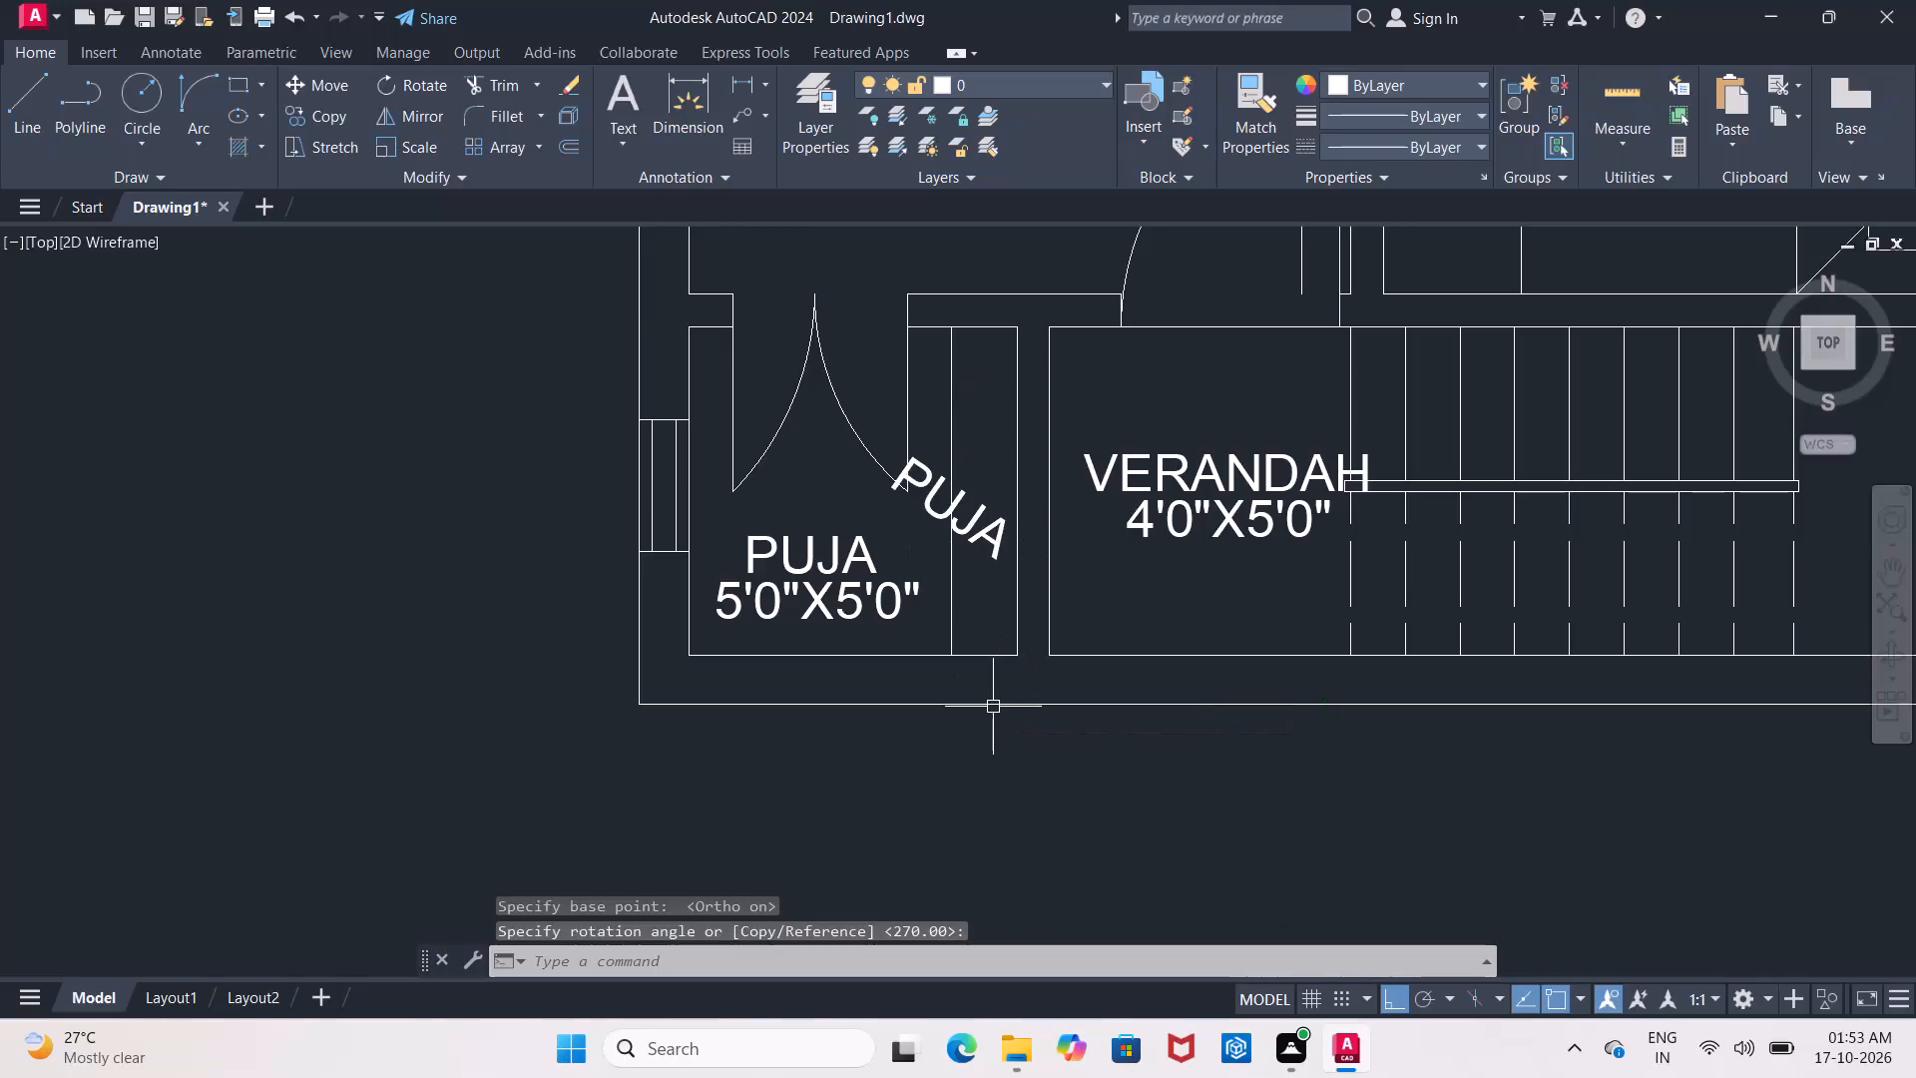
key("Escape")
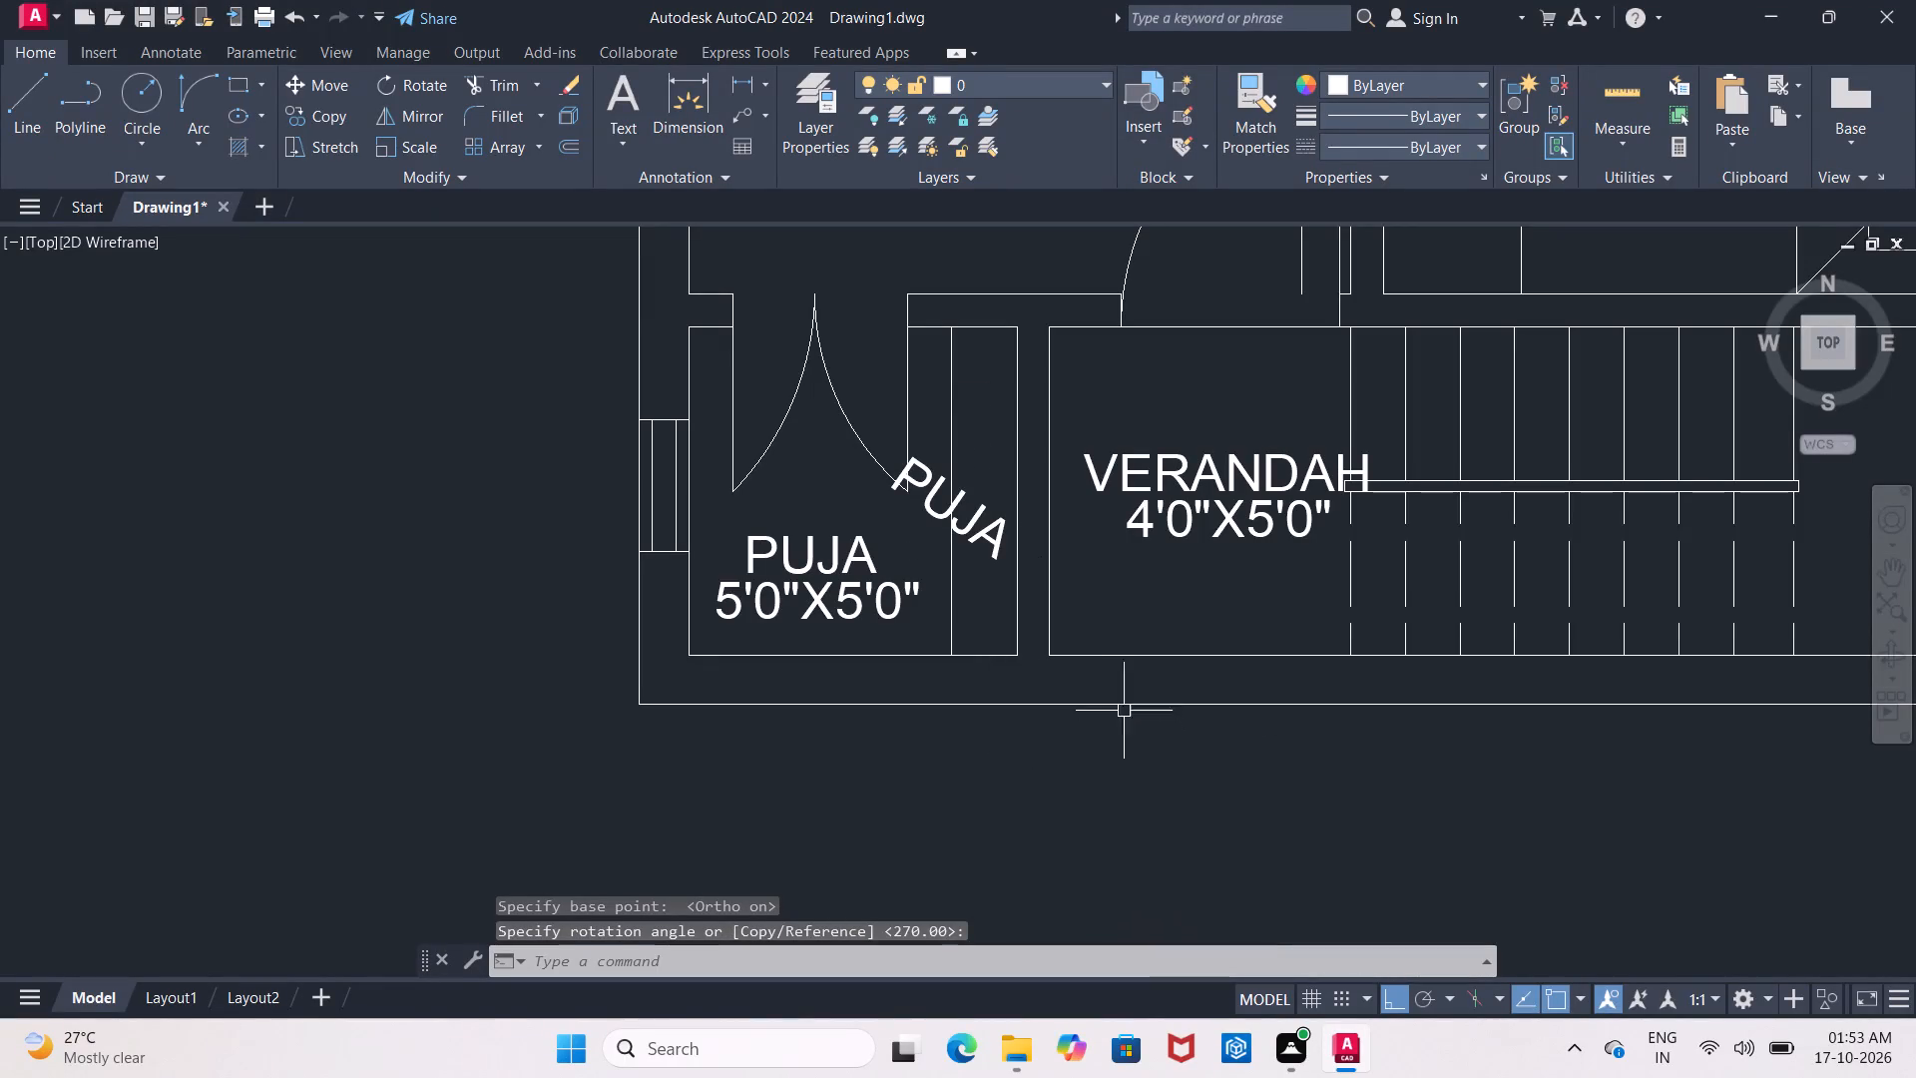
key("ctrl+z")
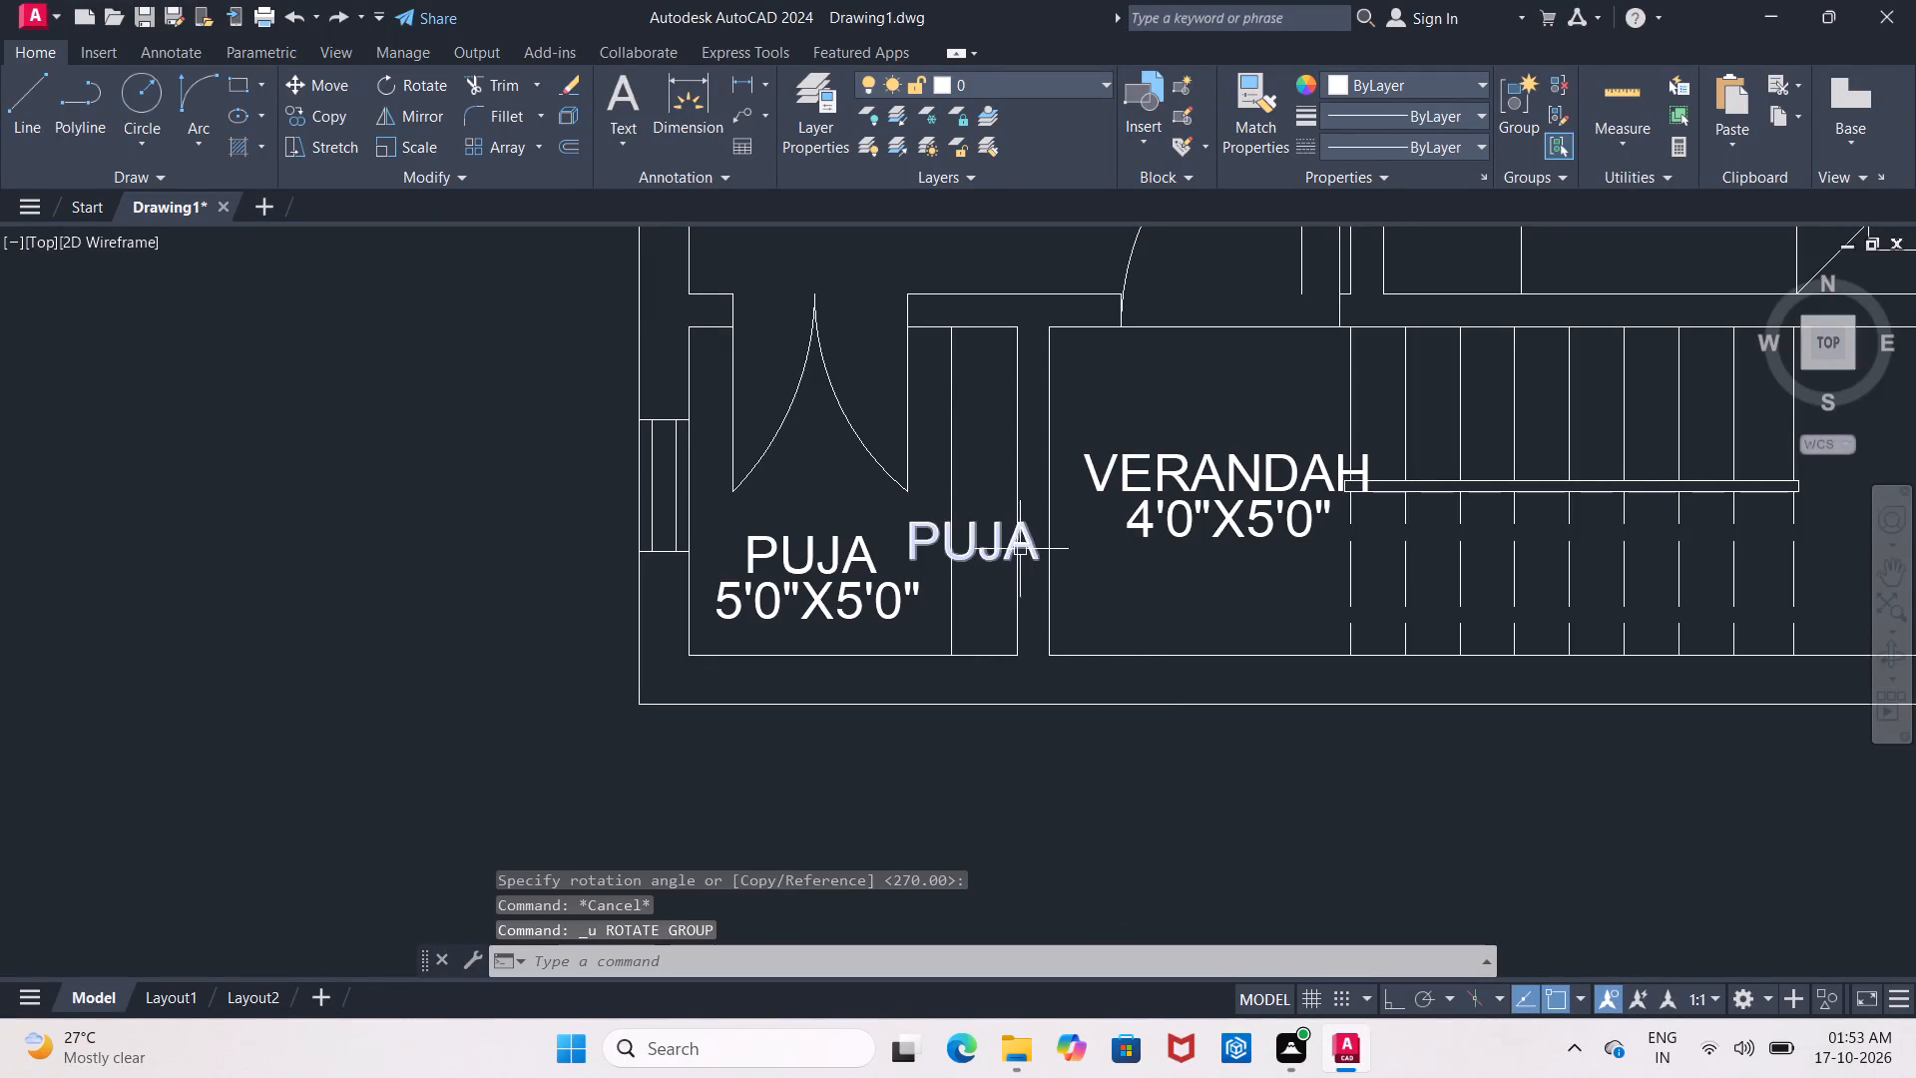
Rotate the copied PUJA text with ortho on so it reads vertically downward, using a base point near its last letter.
left_click(996, 547)
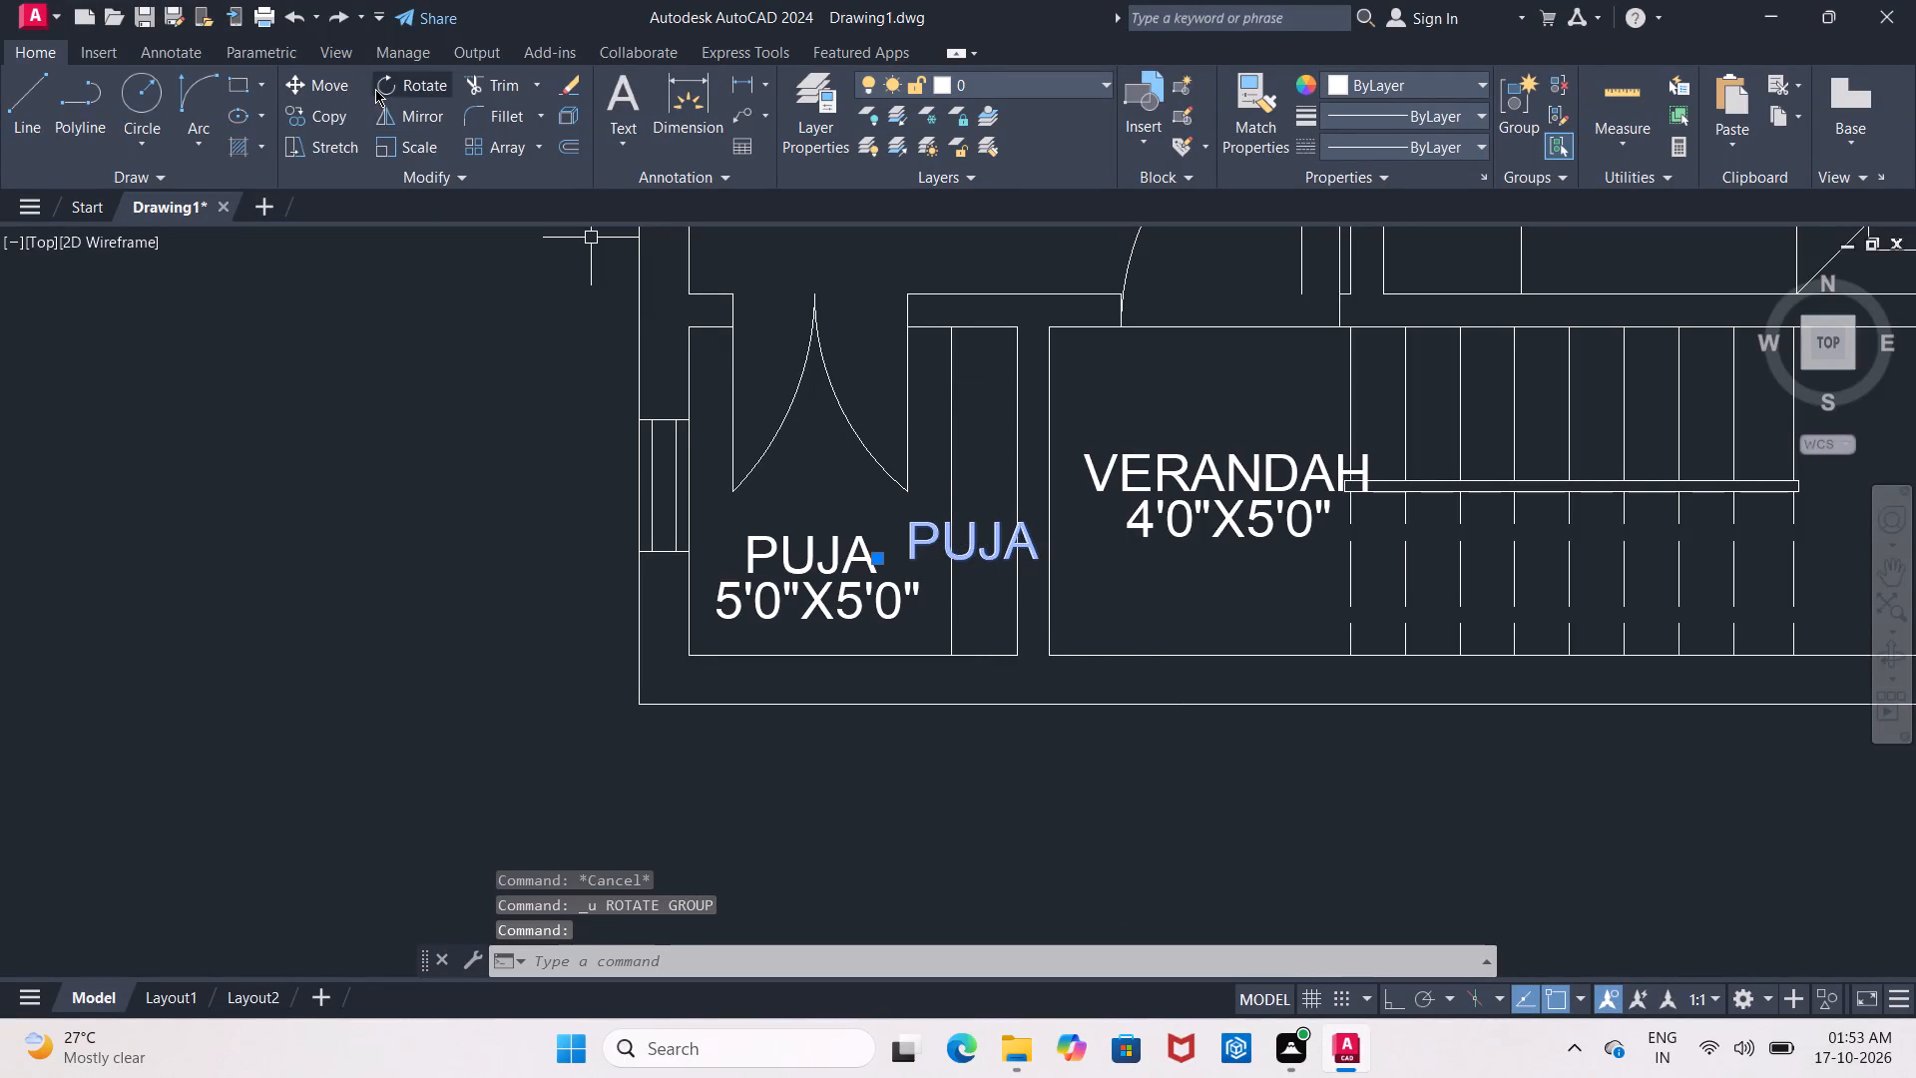
left_click(376, 89)
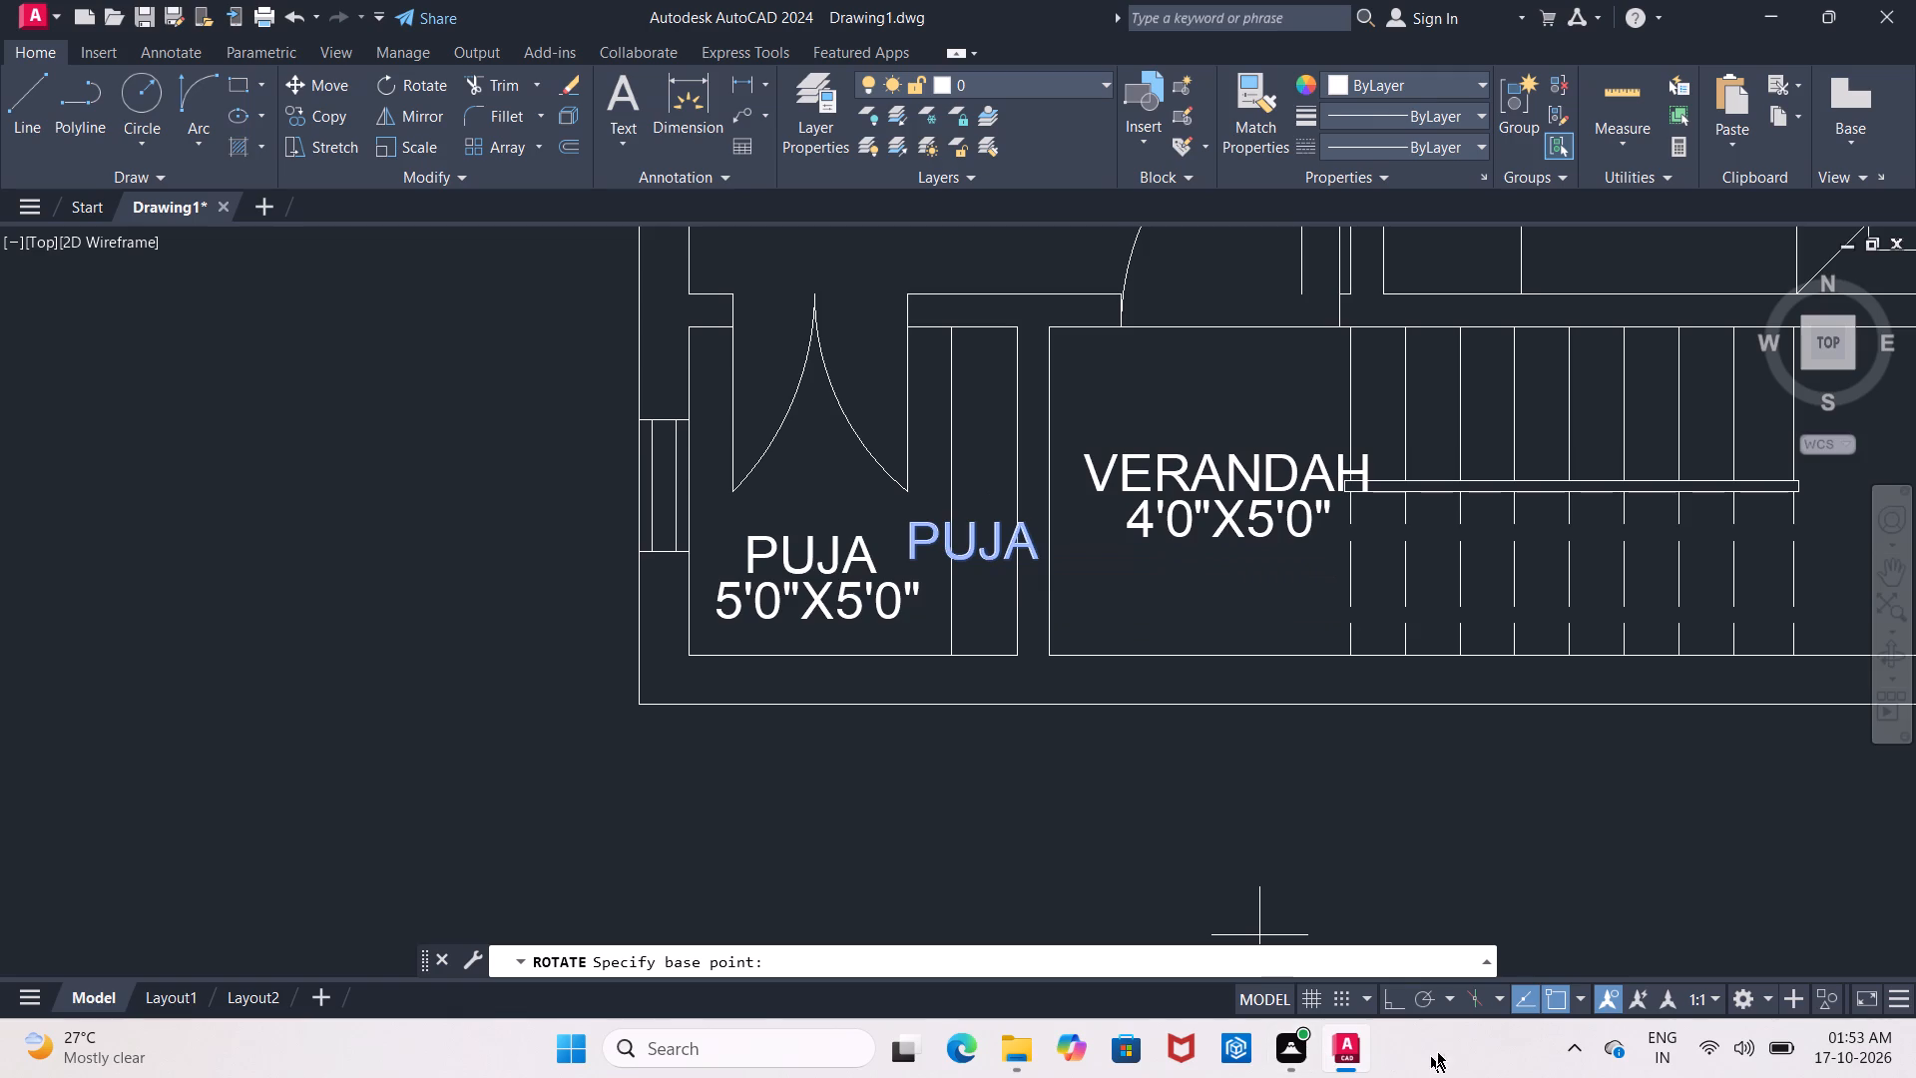
left_click(1389, 1005)
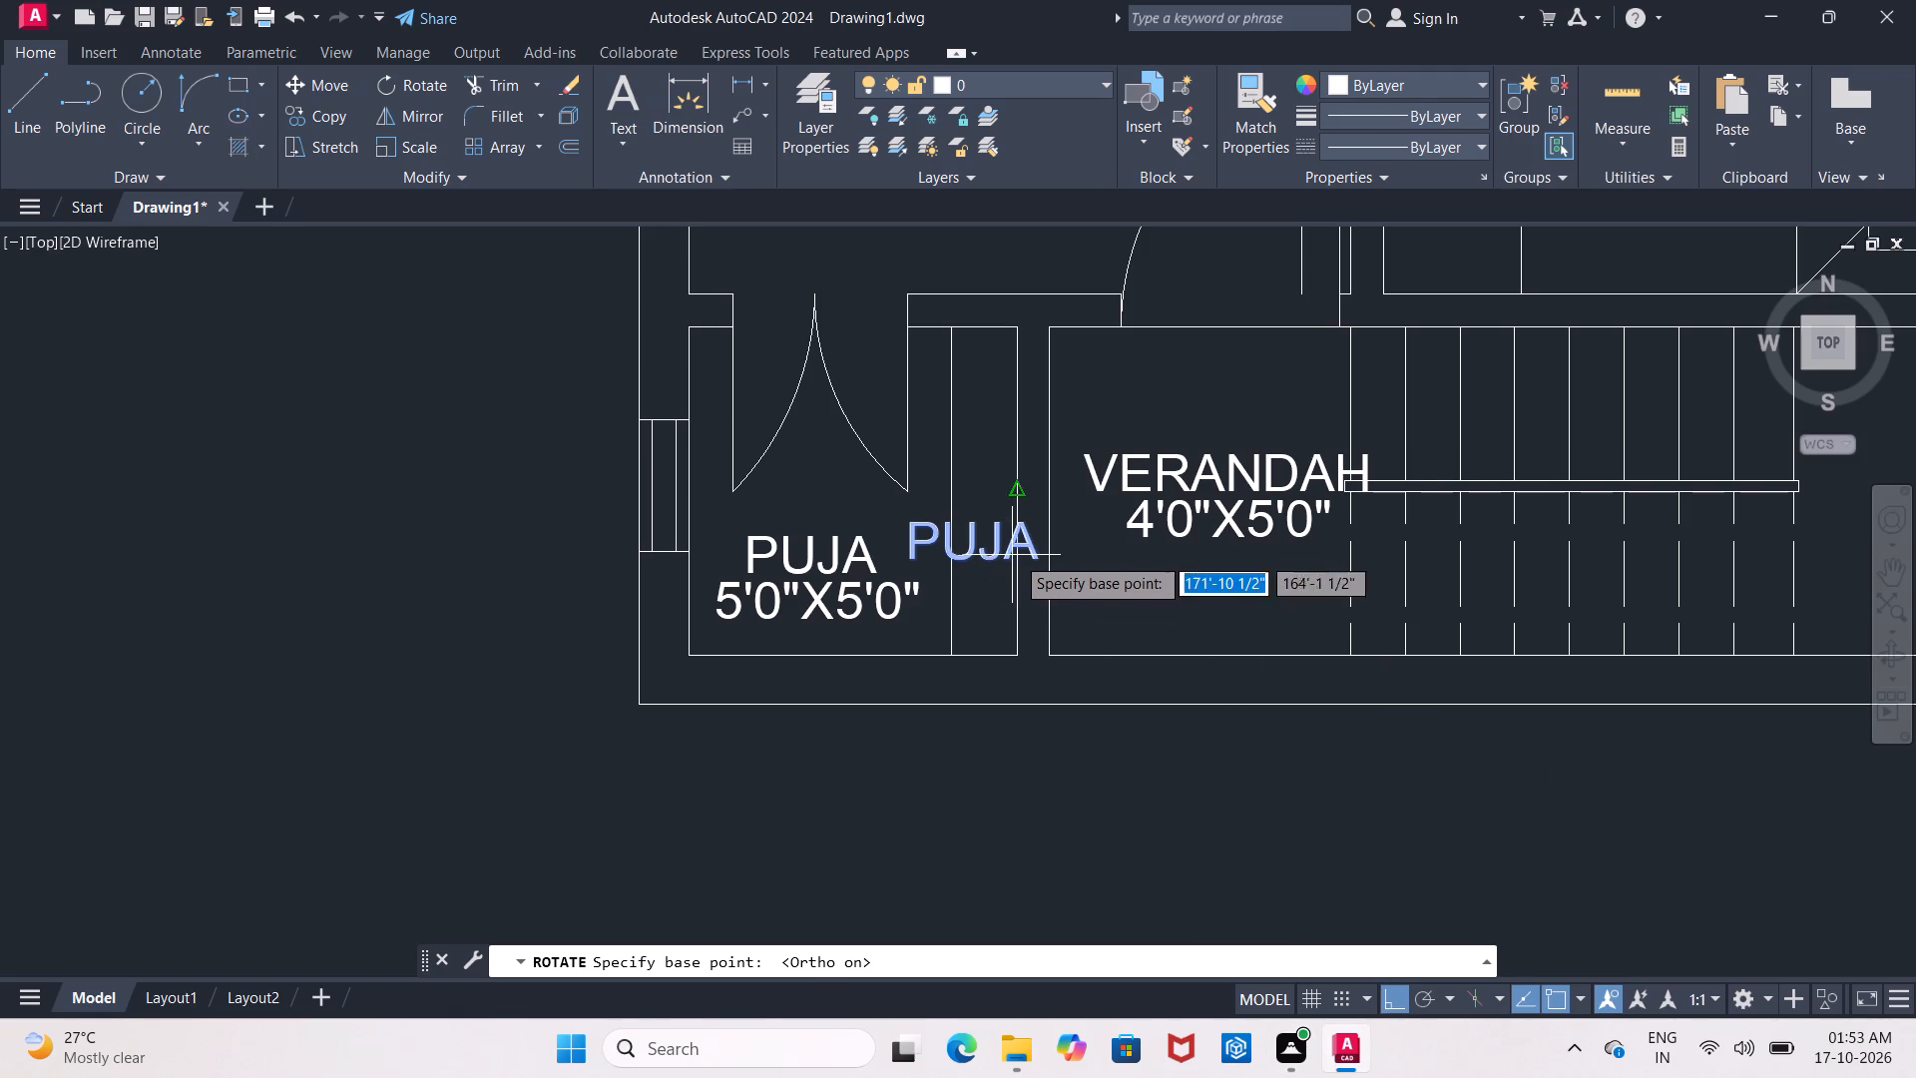
left_click(1030, 560)
left_click(1024, 727)
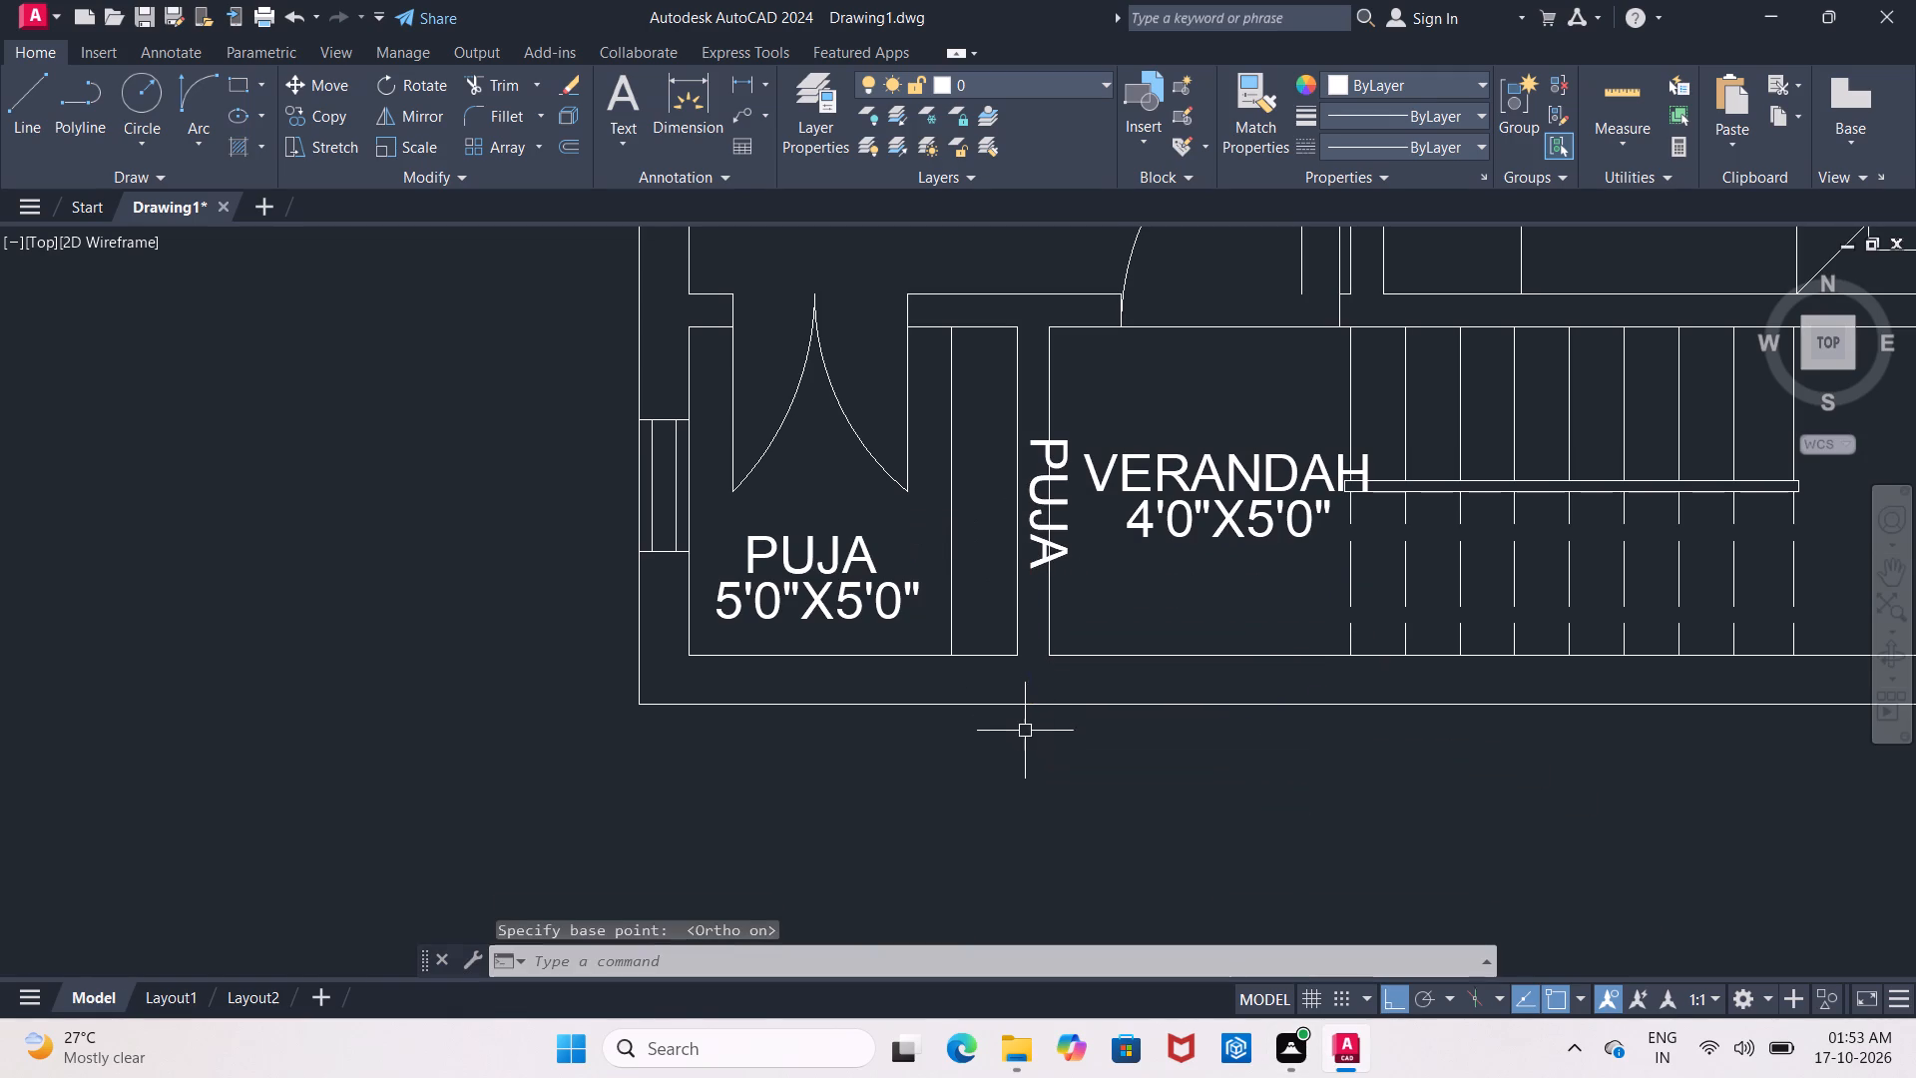
key("Escape")
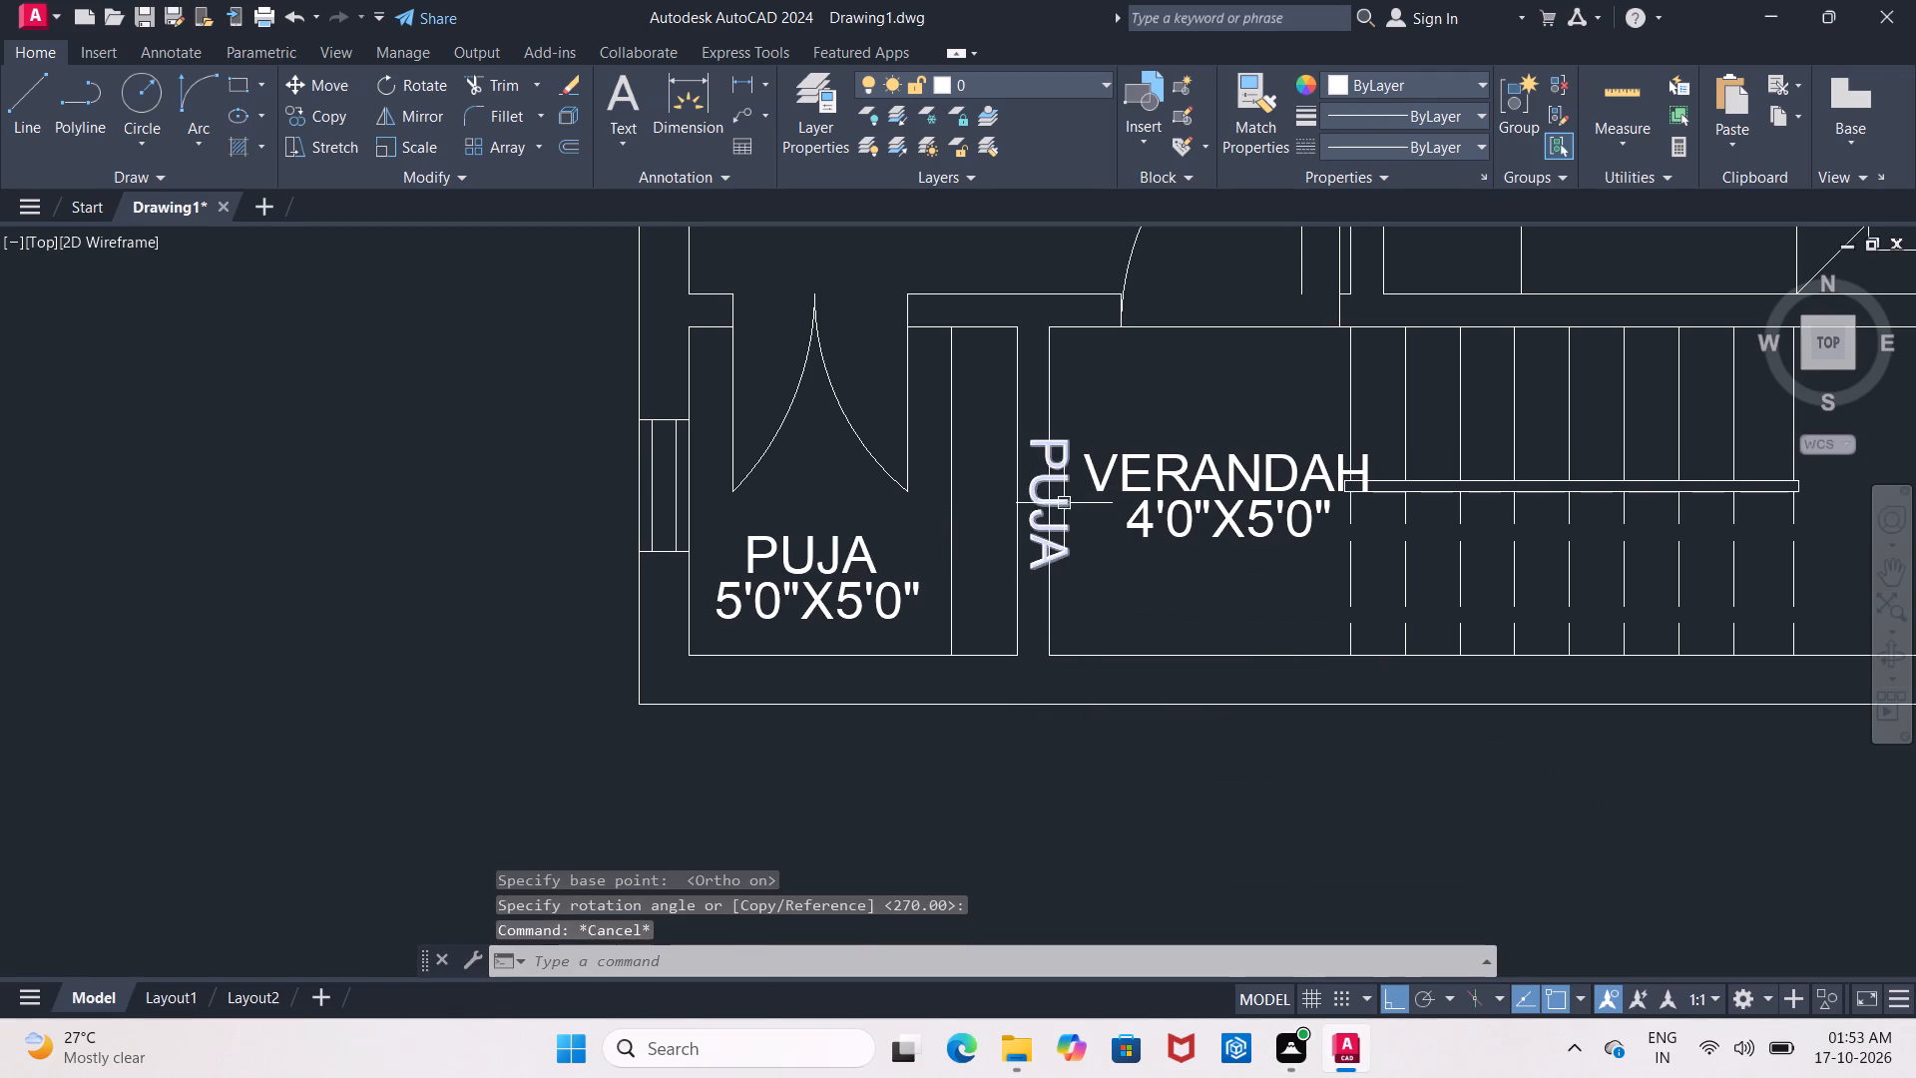
Move the vertical PUJA copy horizontally west into the narrow strip along the puja room's east wall.
left_click(1063, 503)
left_click(341, 83)
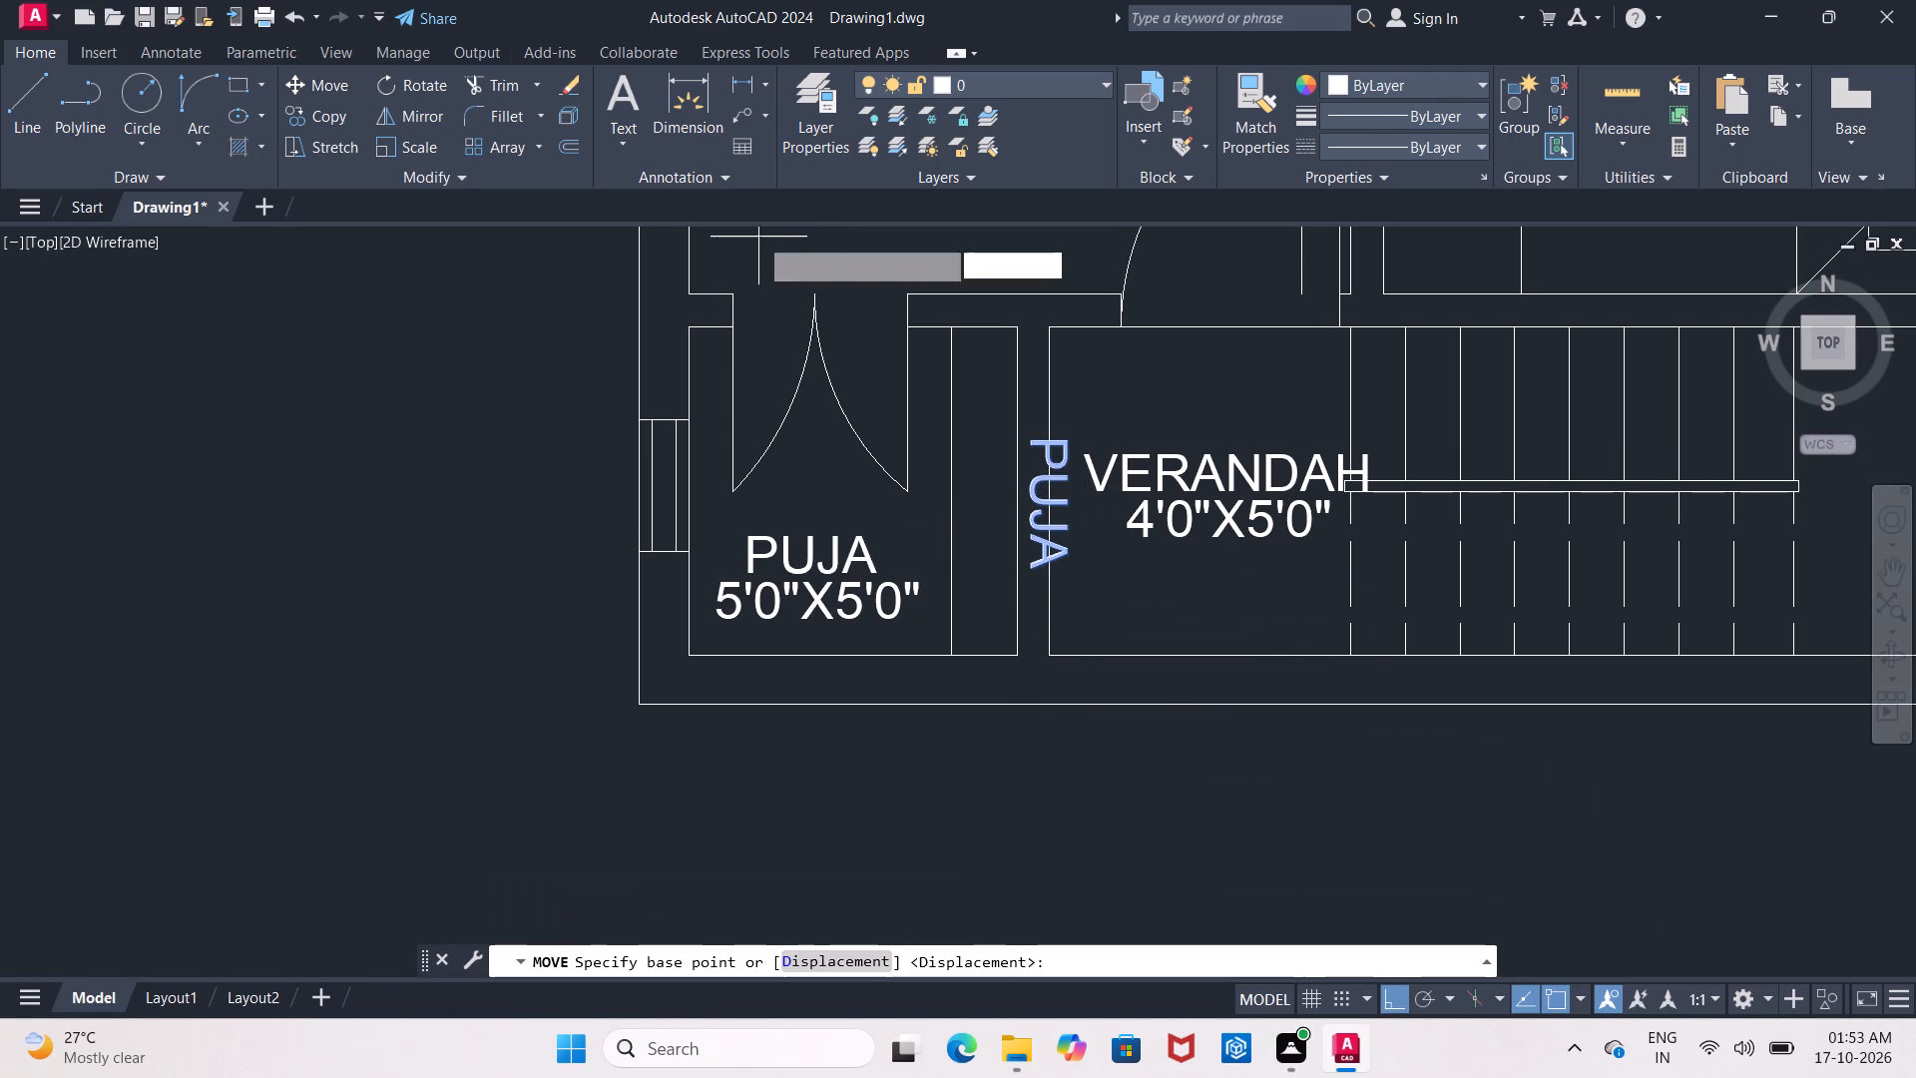
left_click(1049, 509)
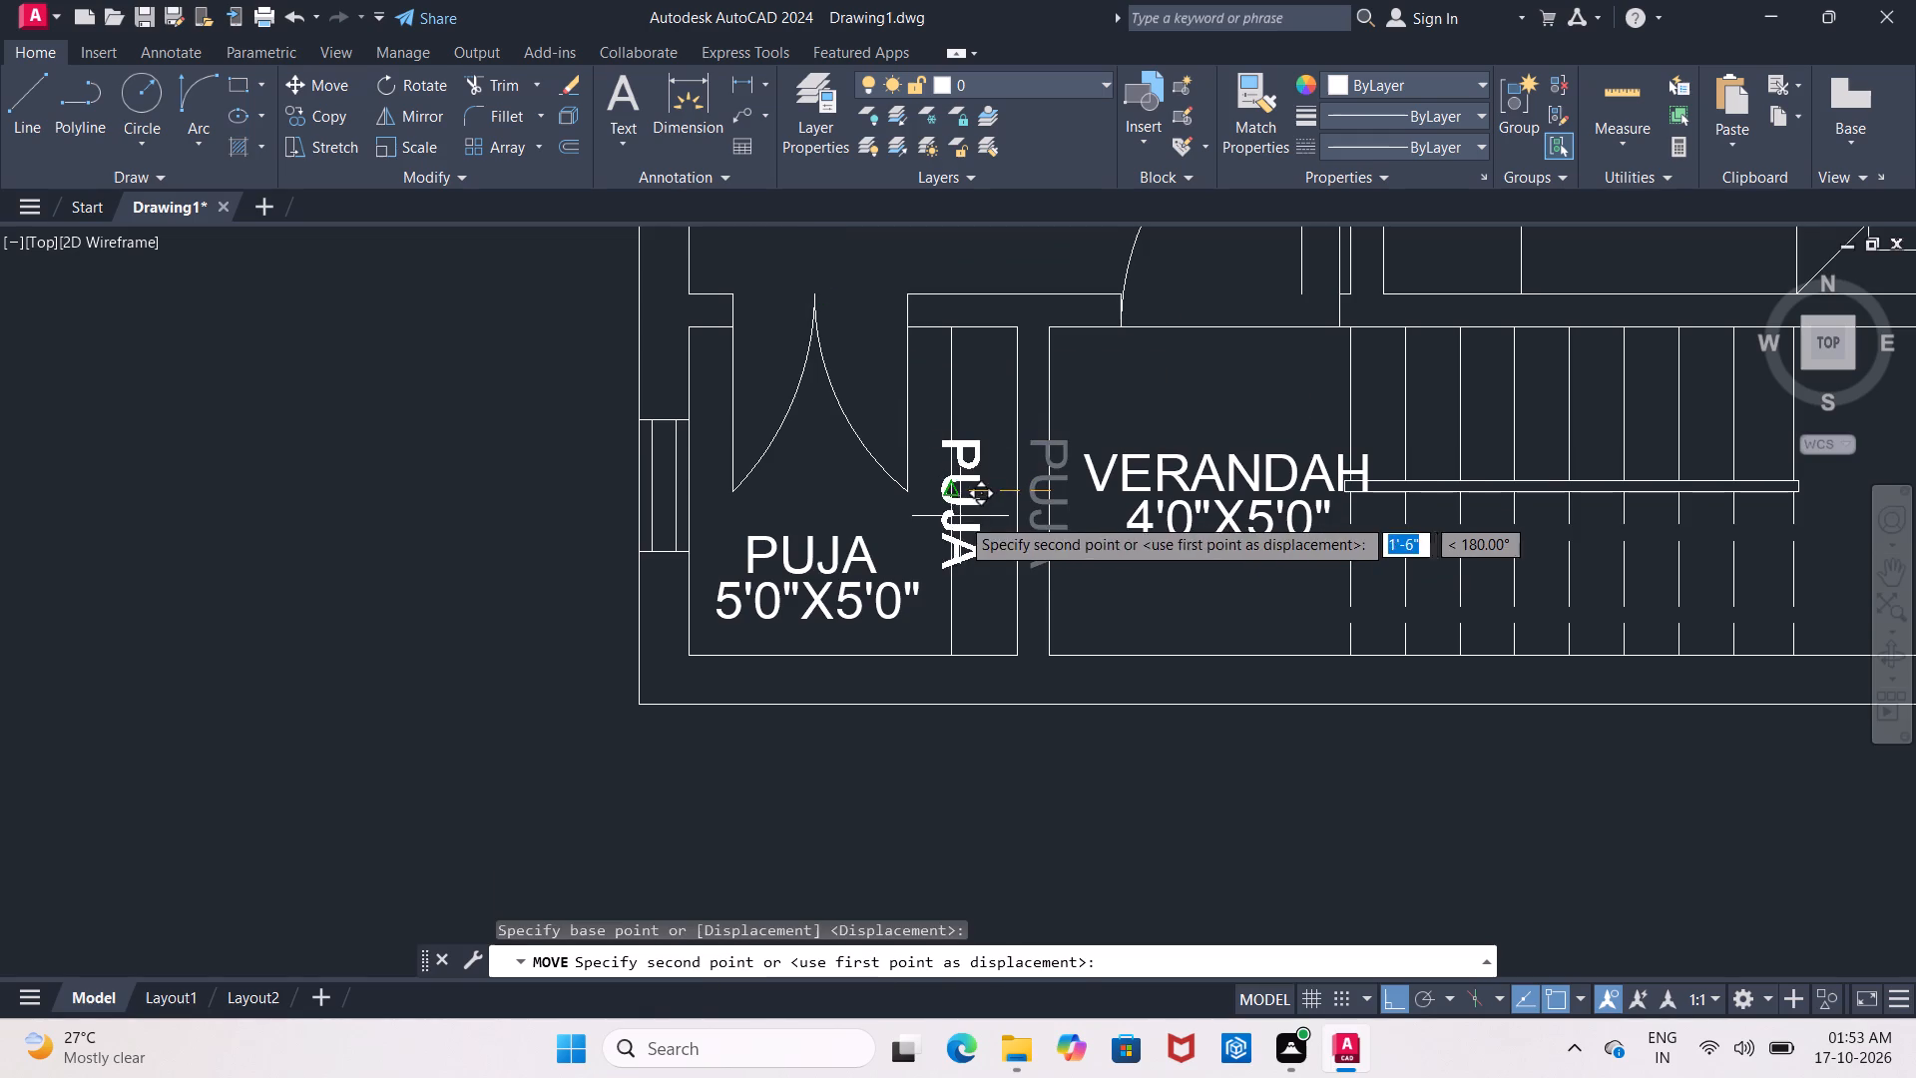
left_click(983, 510)
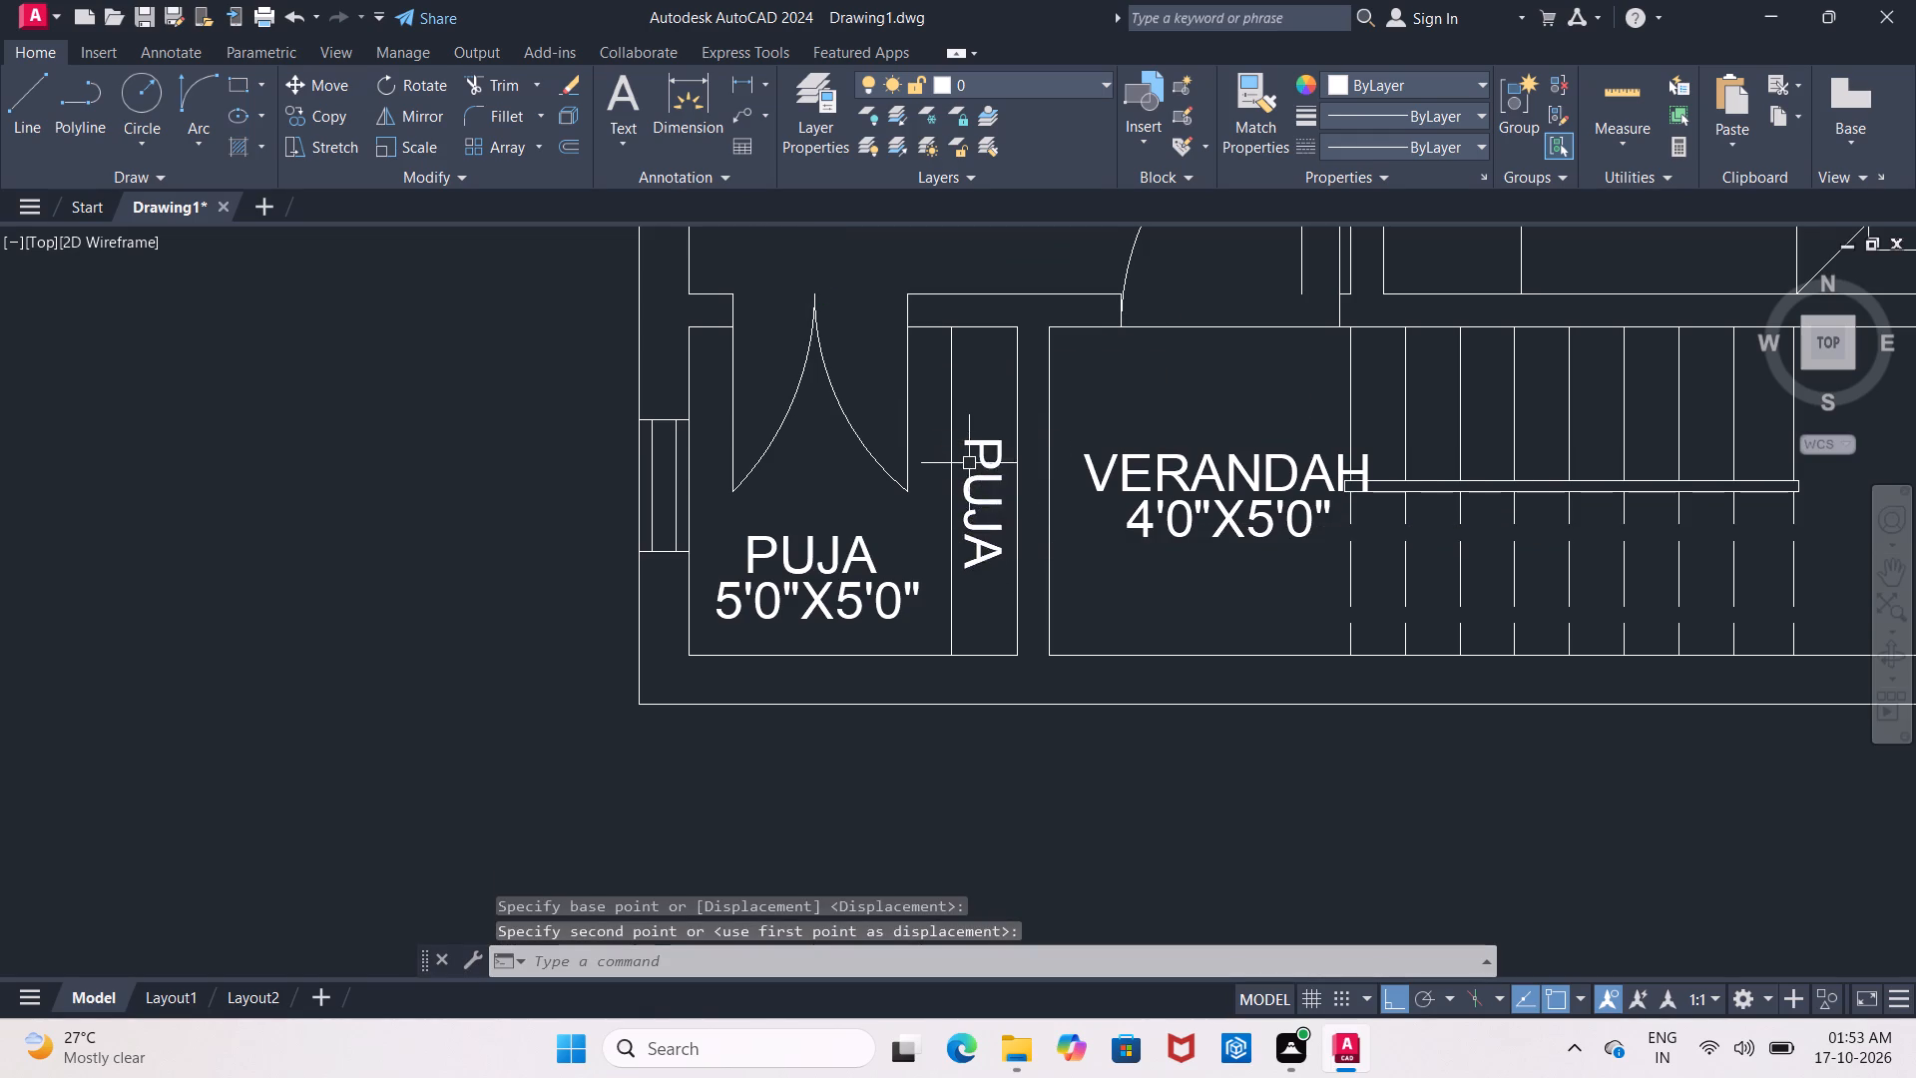
Replace the vertical PUJA copy's text with SHELF, removing its leading spaces.
double_click(979, 447)
left_click(979, 447)
double_click(979, 447)
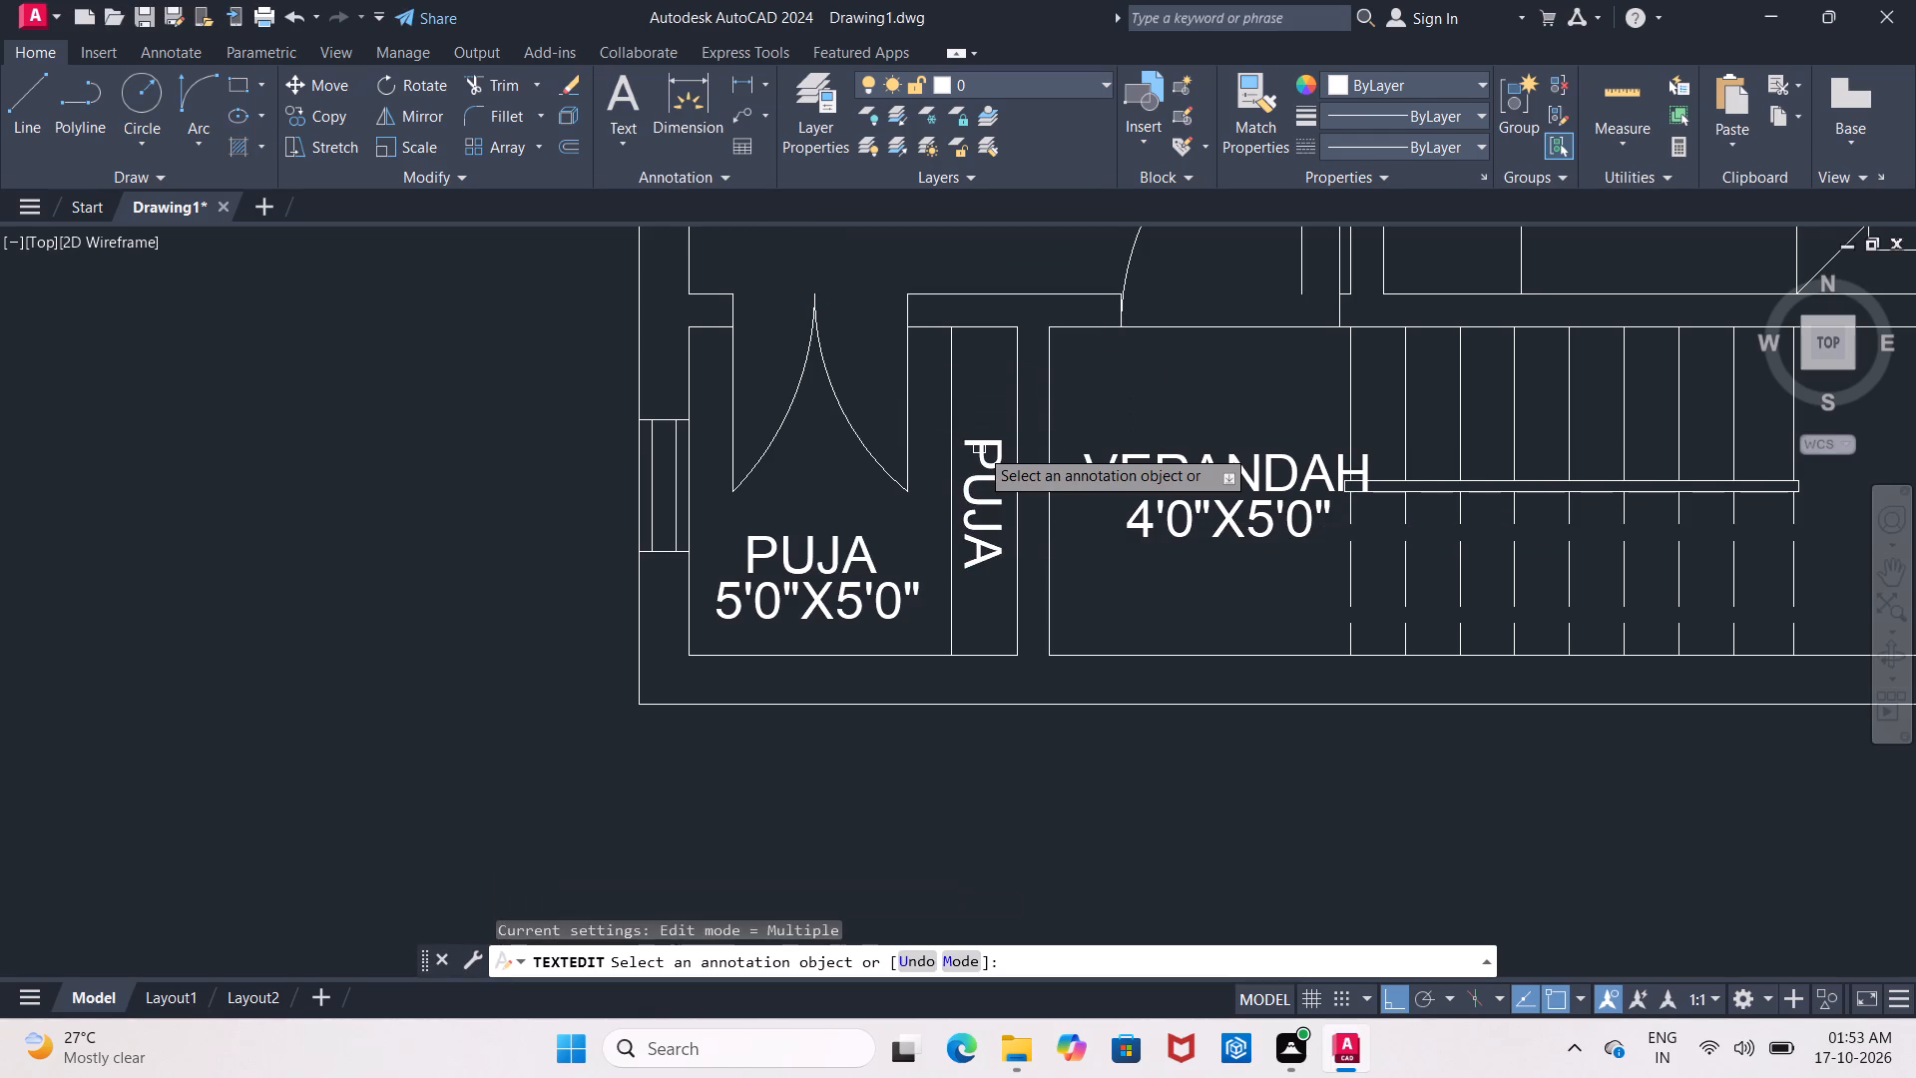
left_click(1118, 399)
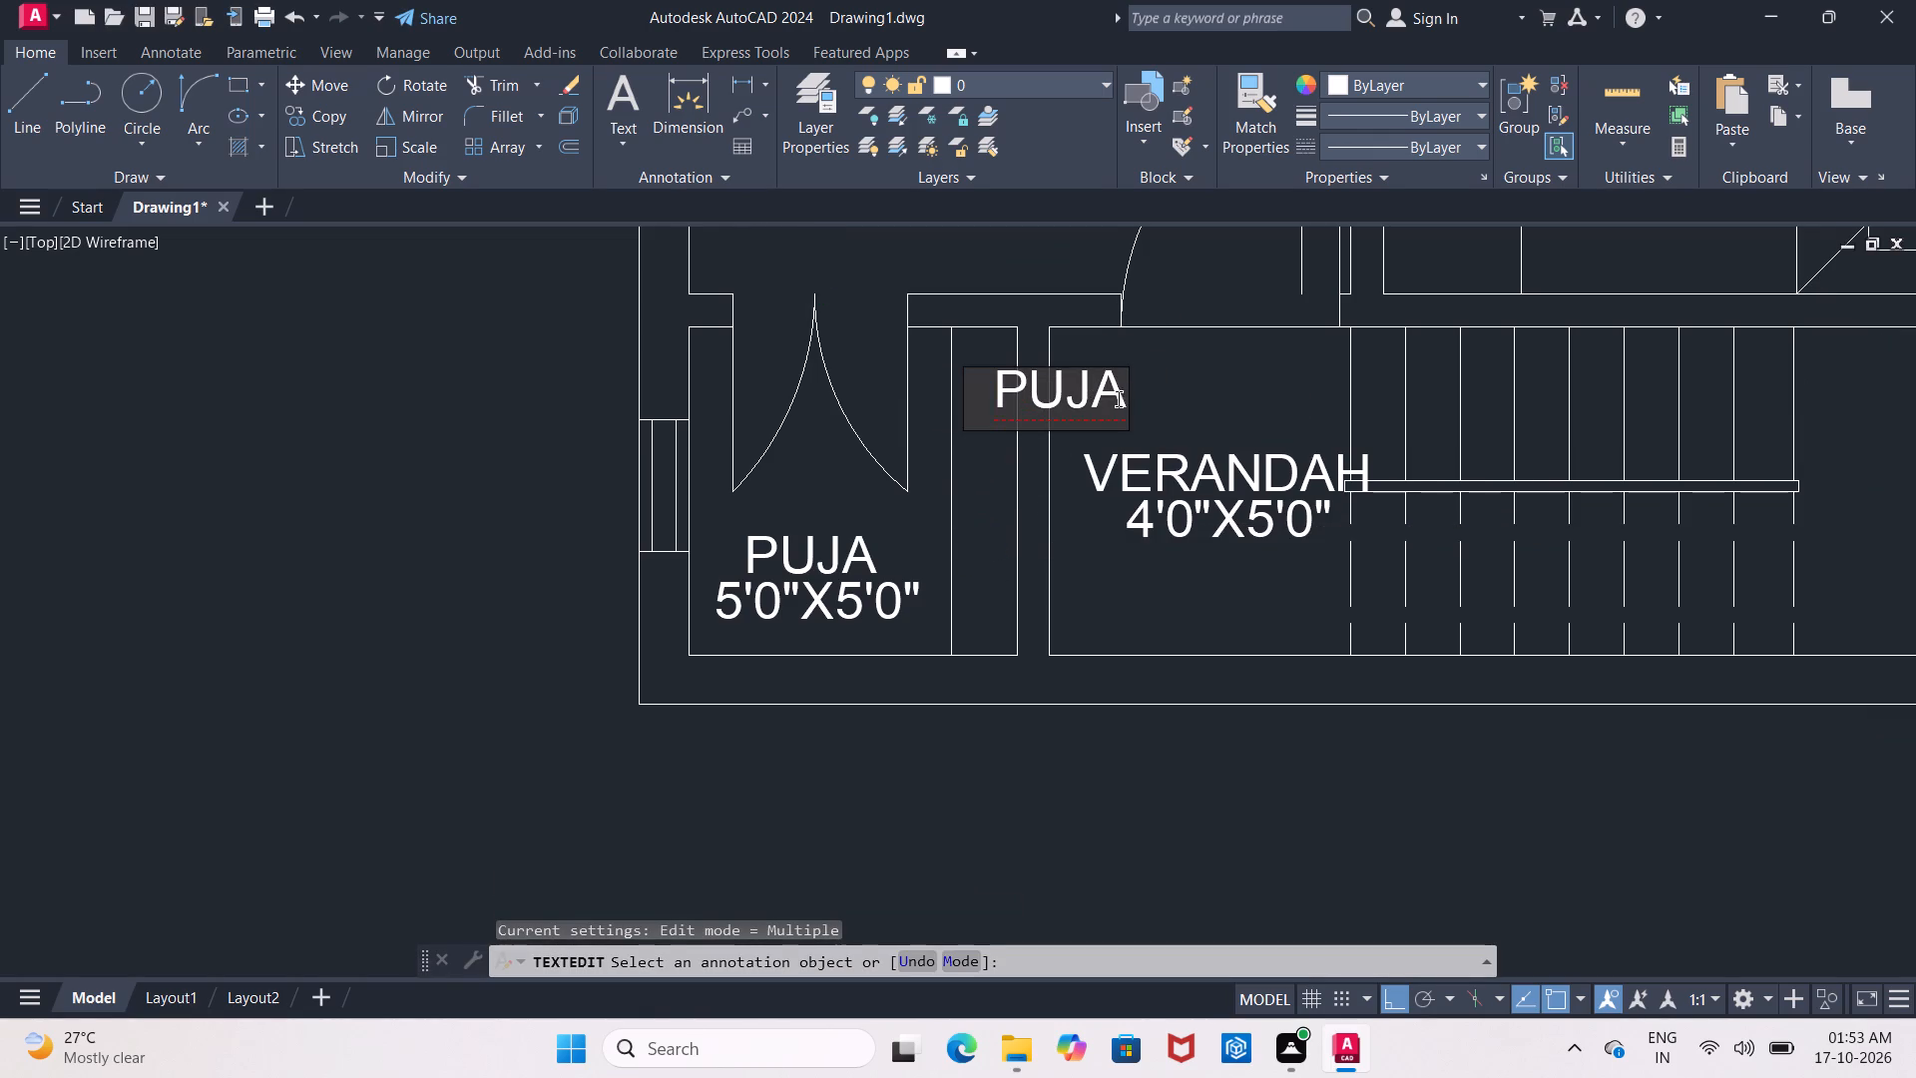
key("BackSpace")
key("BackSpace")
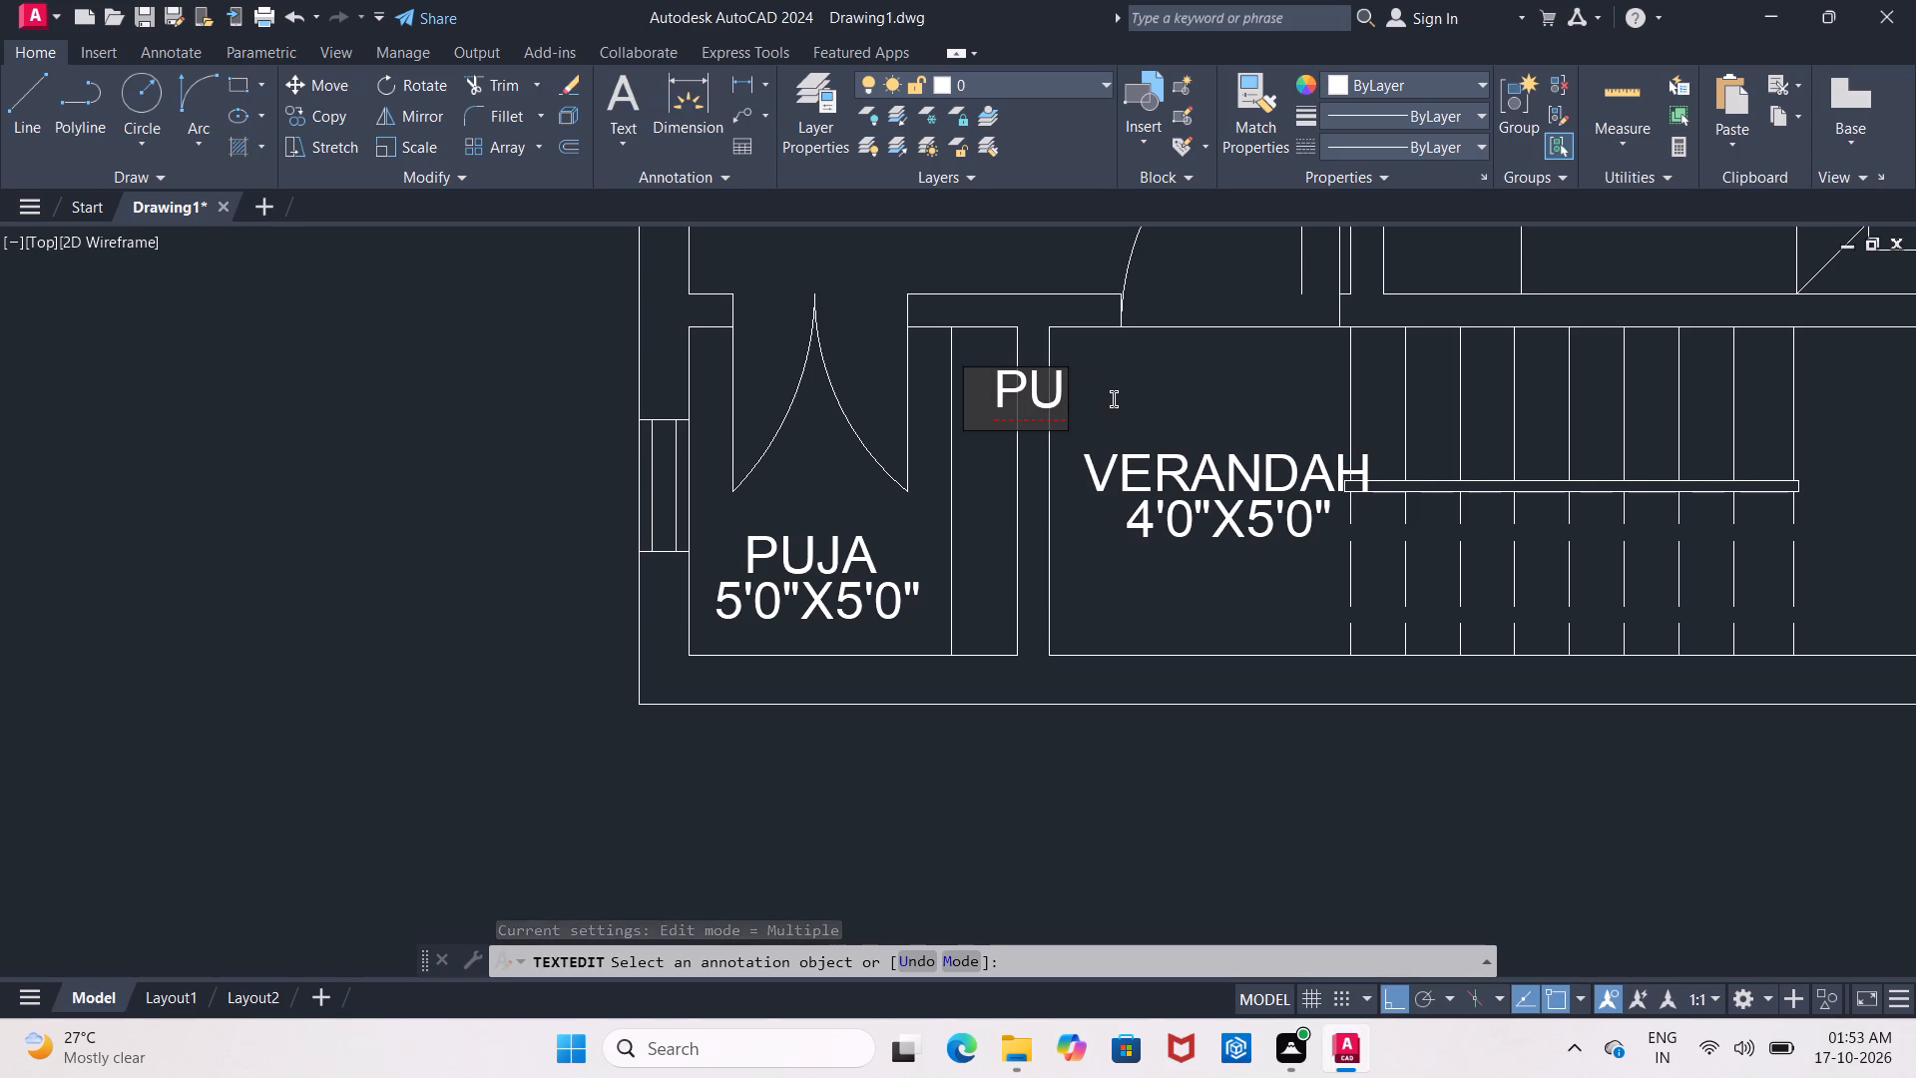
key("BackSpace")
key("BackSpace")
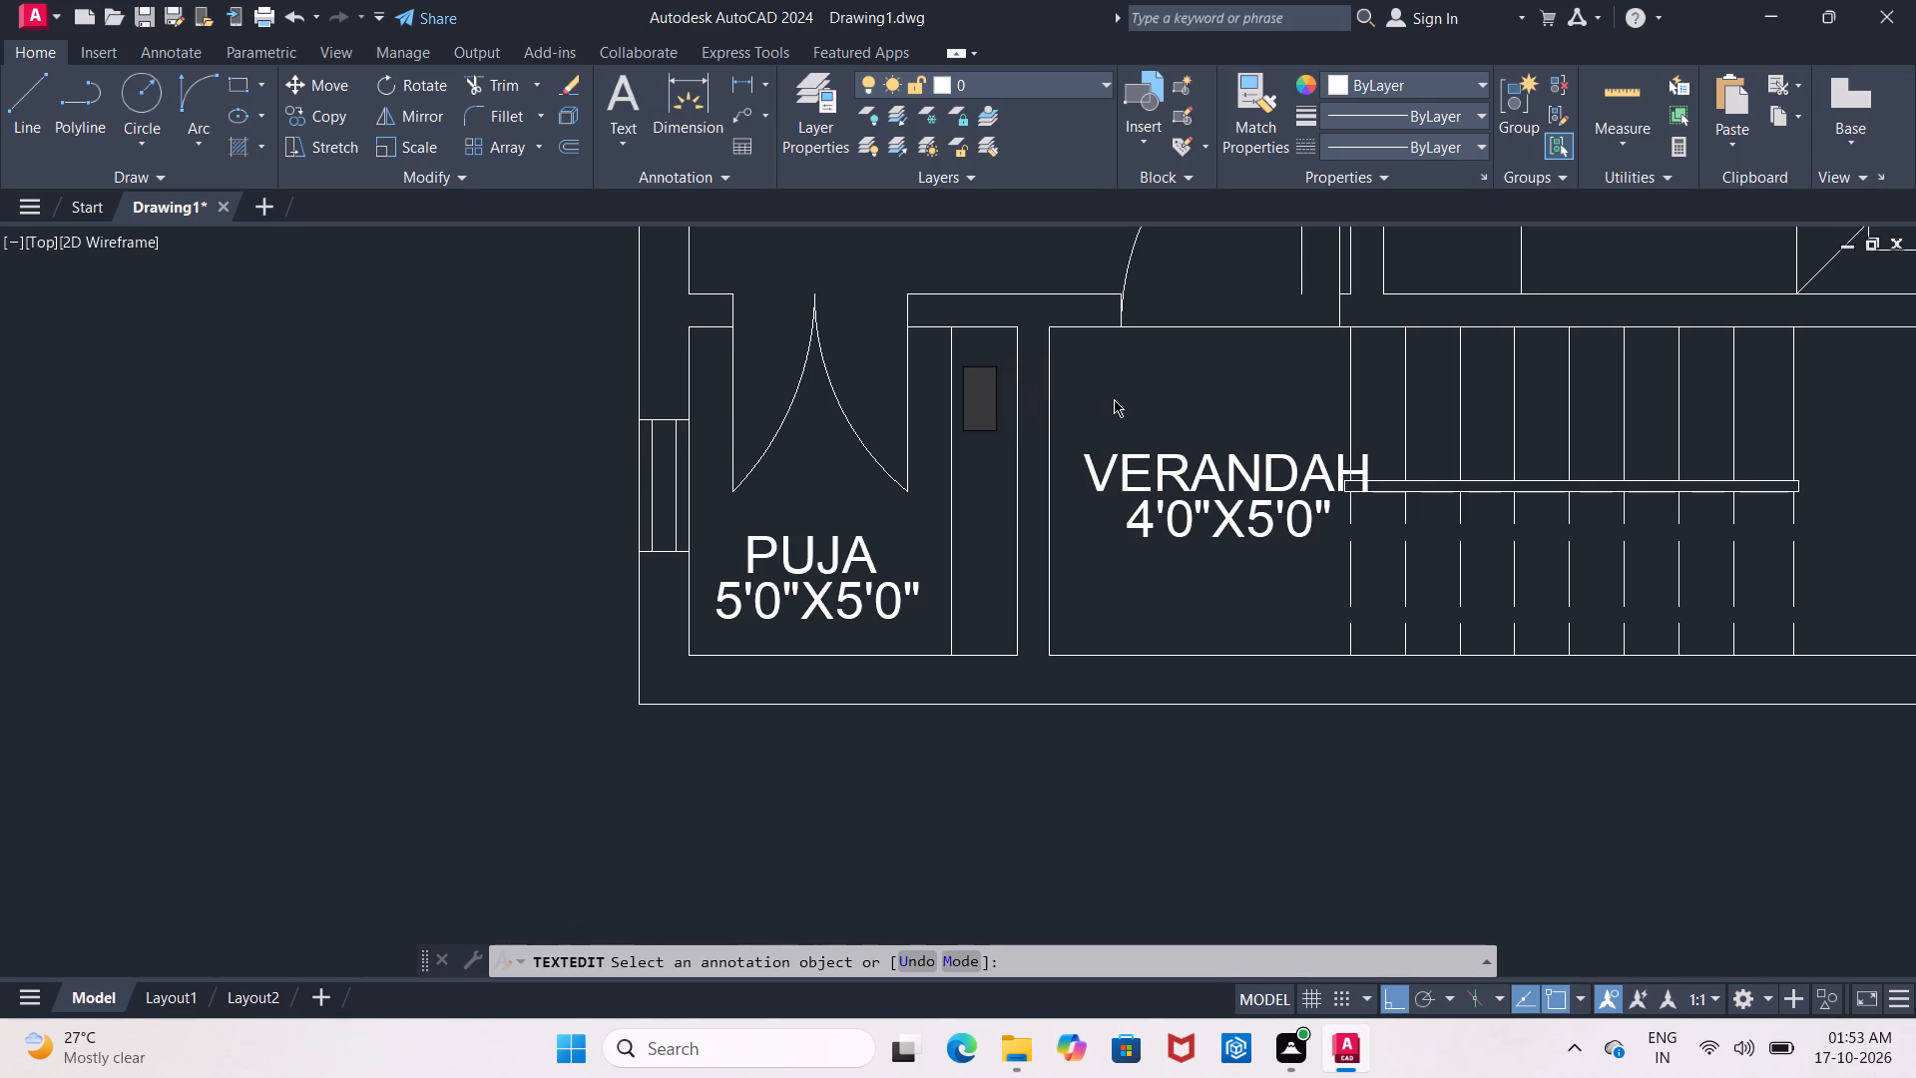
key("BackSpace")
key("BackSpace")
key("s")
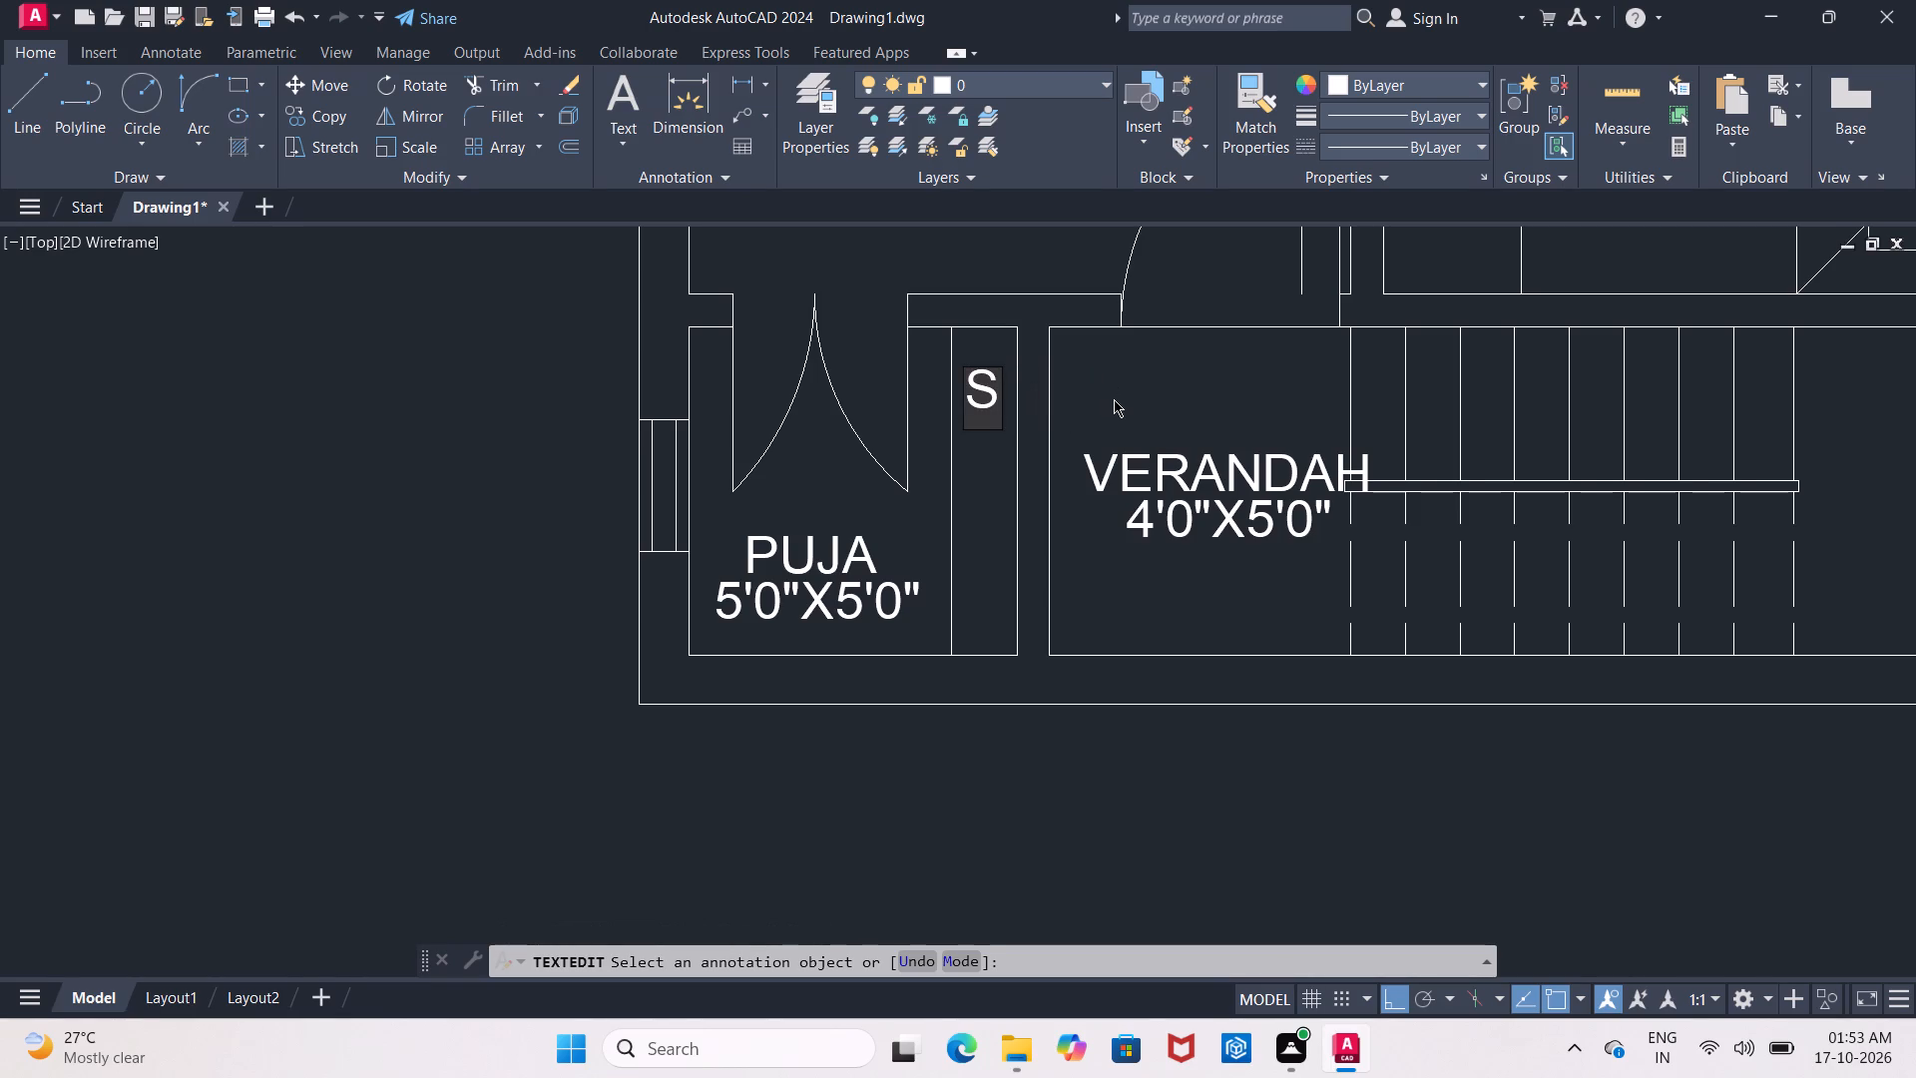
key("h")
type("EL")
key("f")
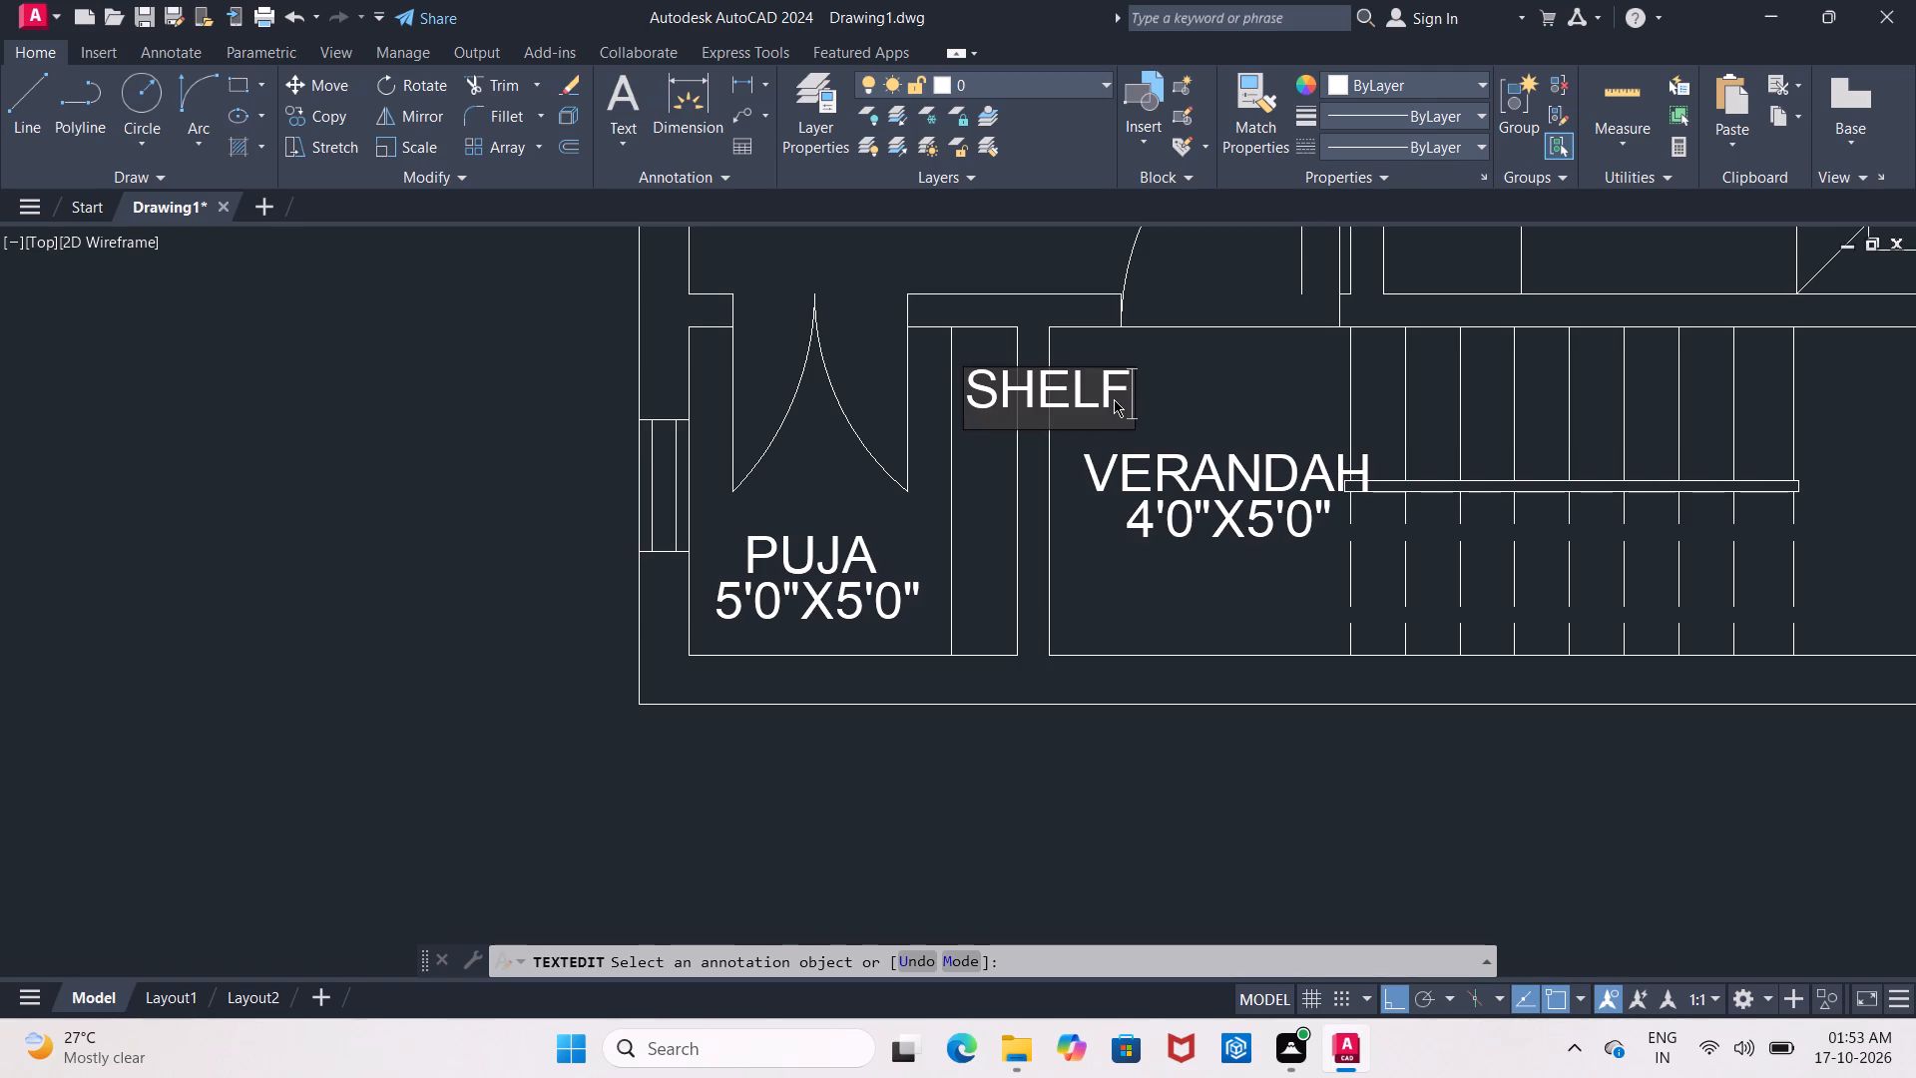
left_click(1148, 378)
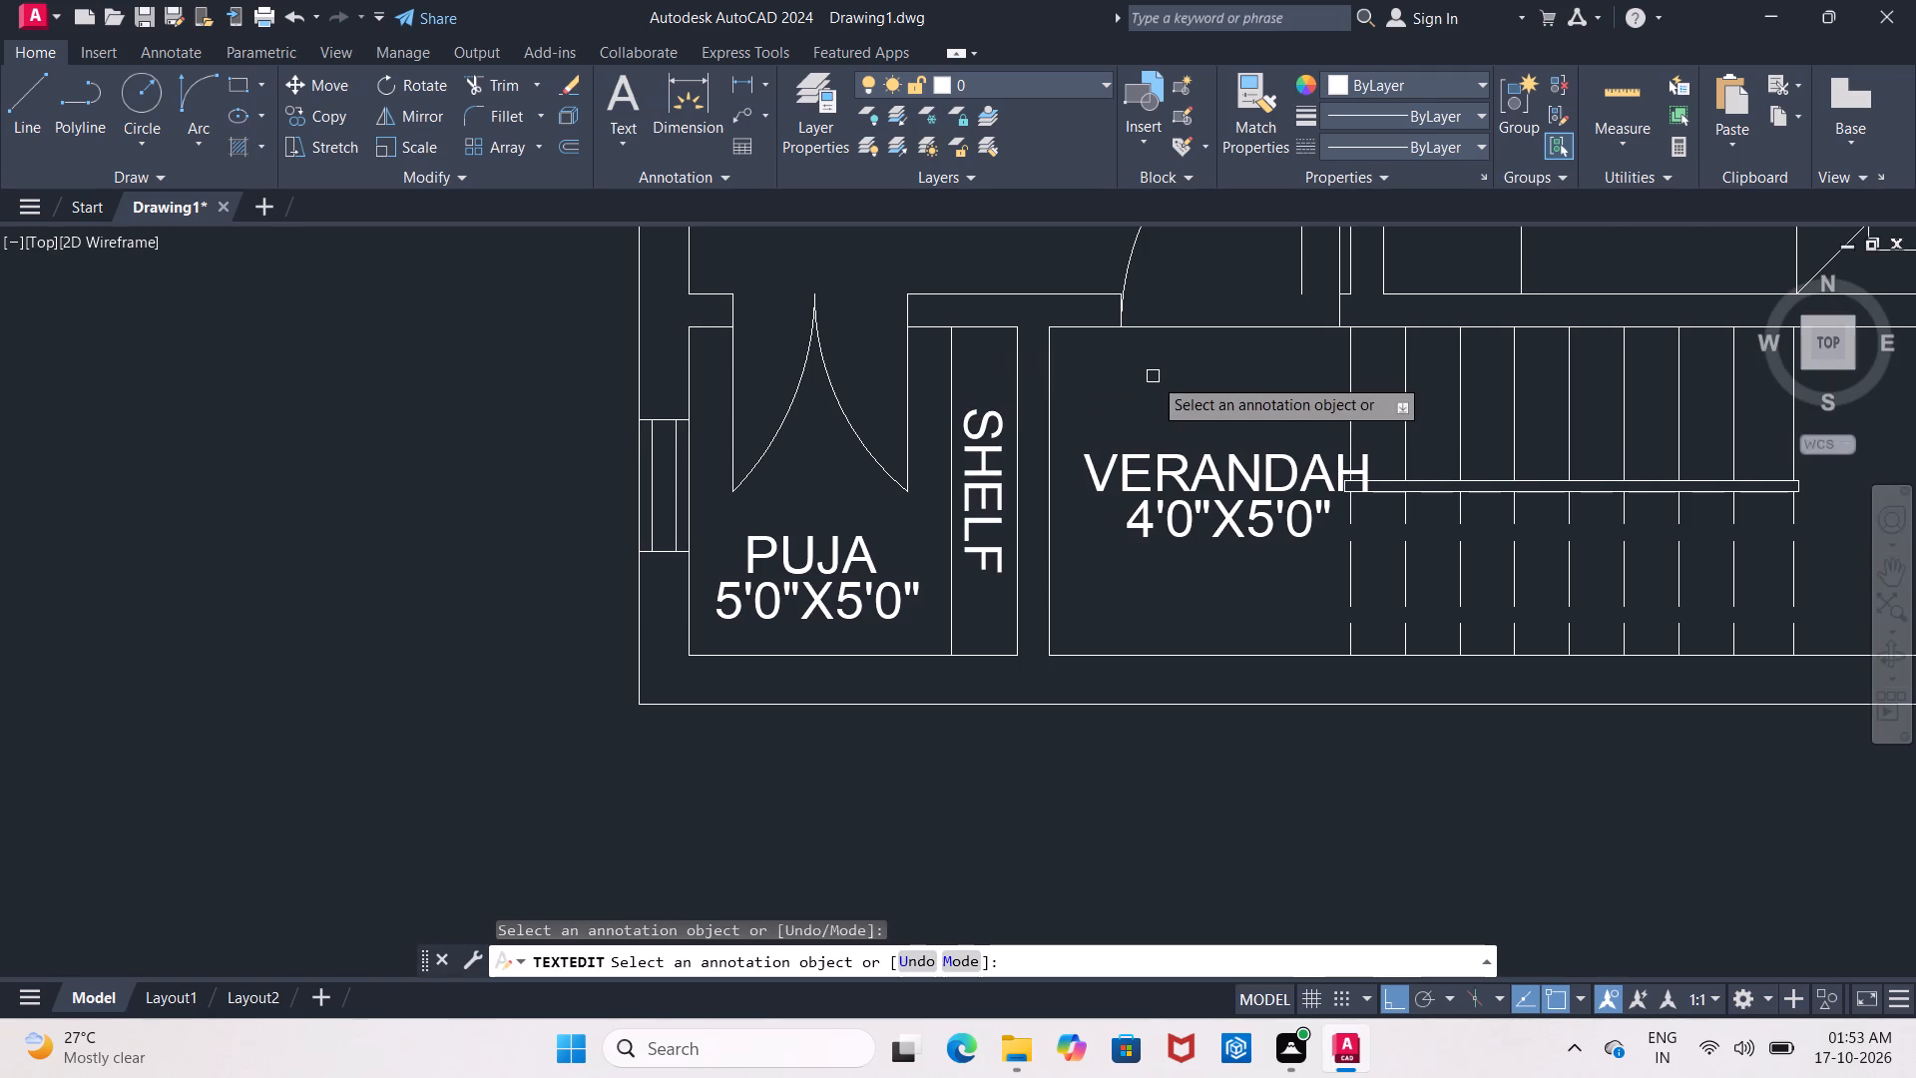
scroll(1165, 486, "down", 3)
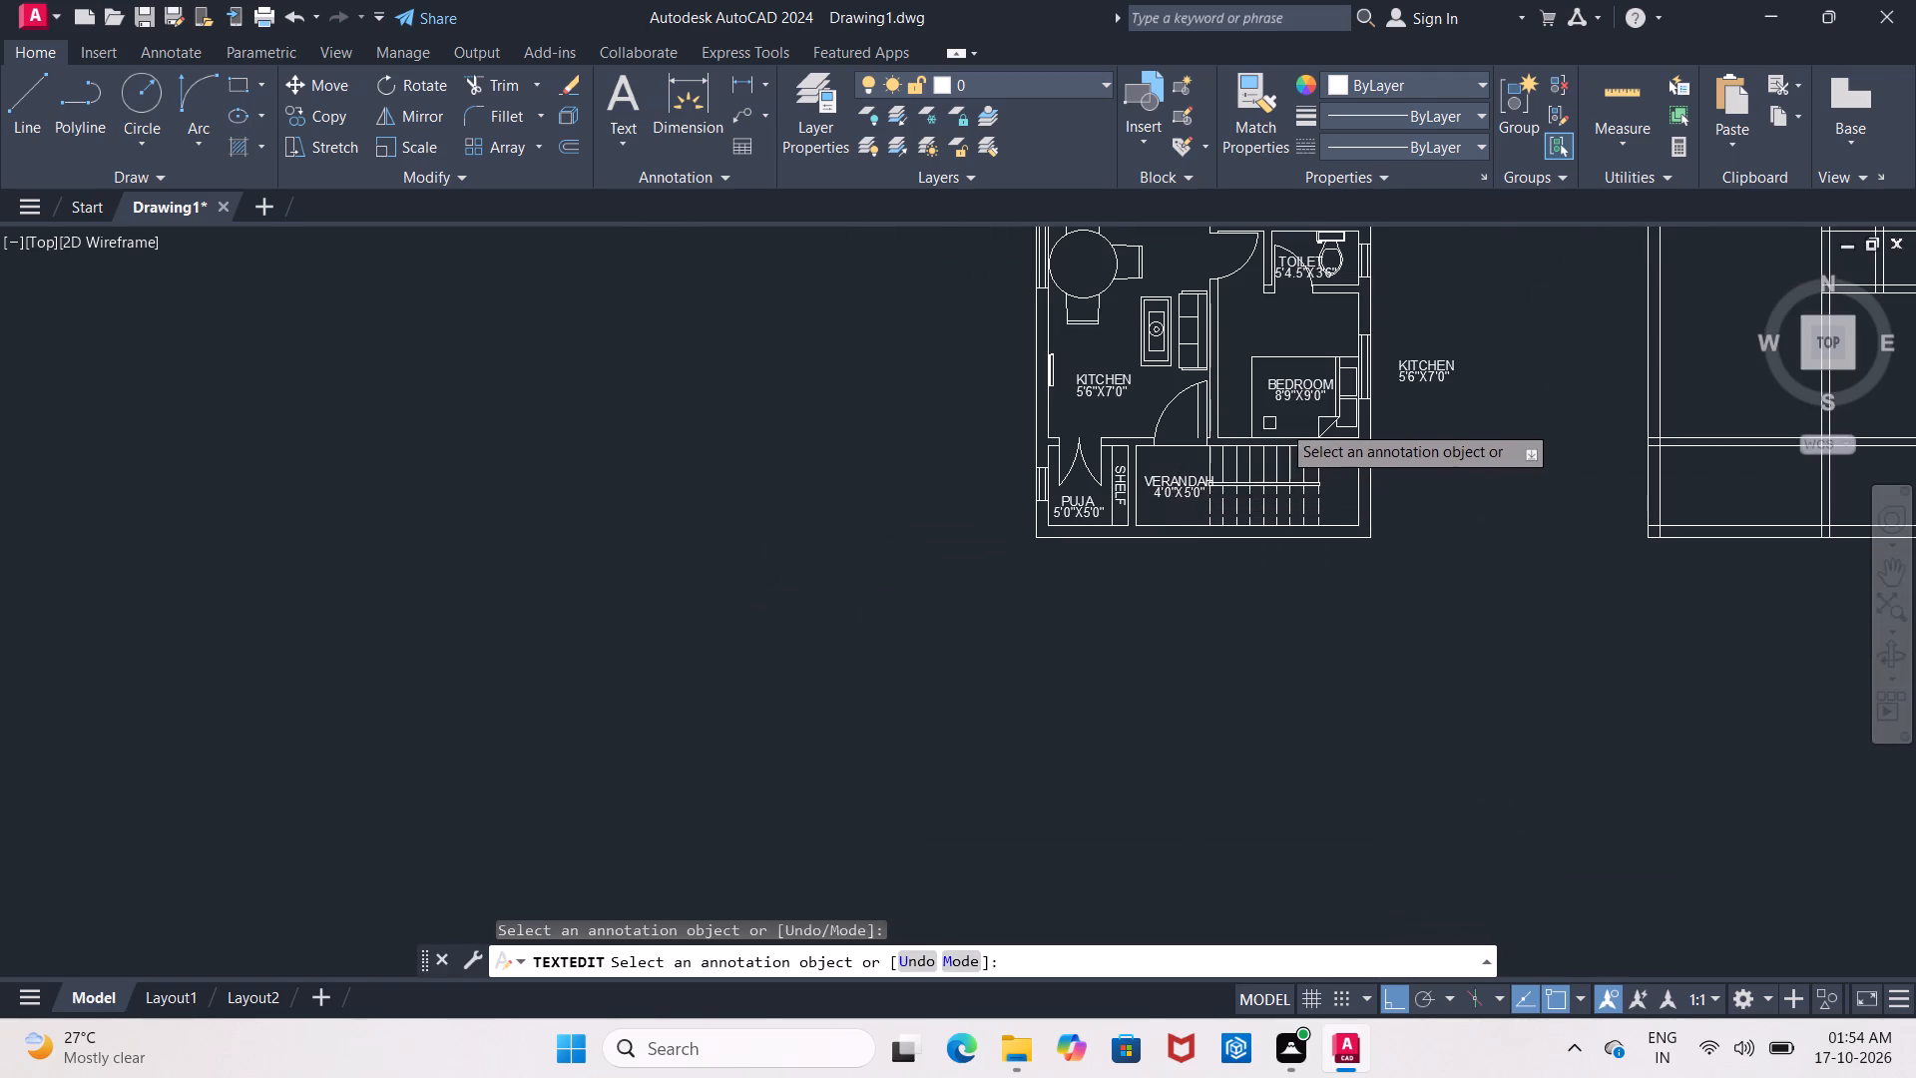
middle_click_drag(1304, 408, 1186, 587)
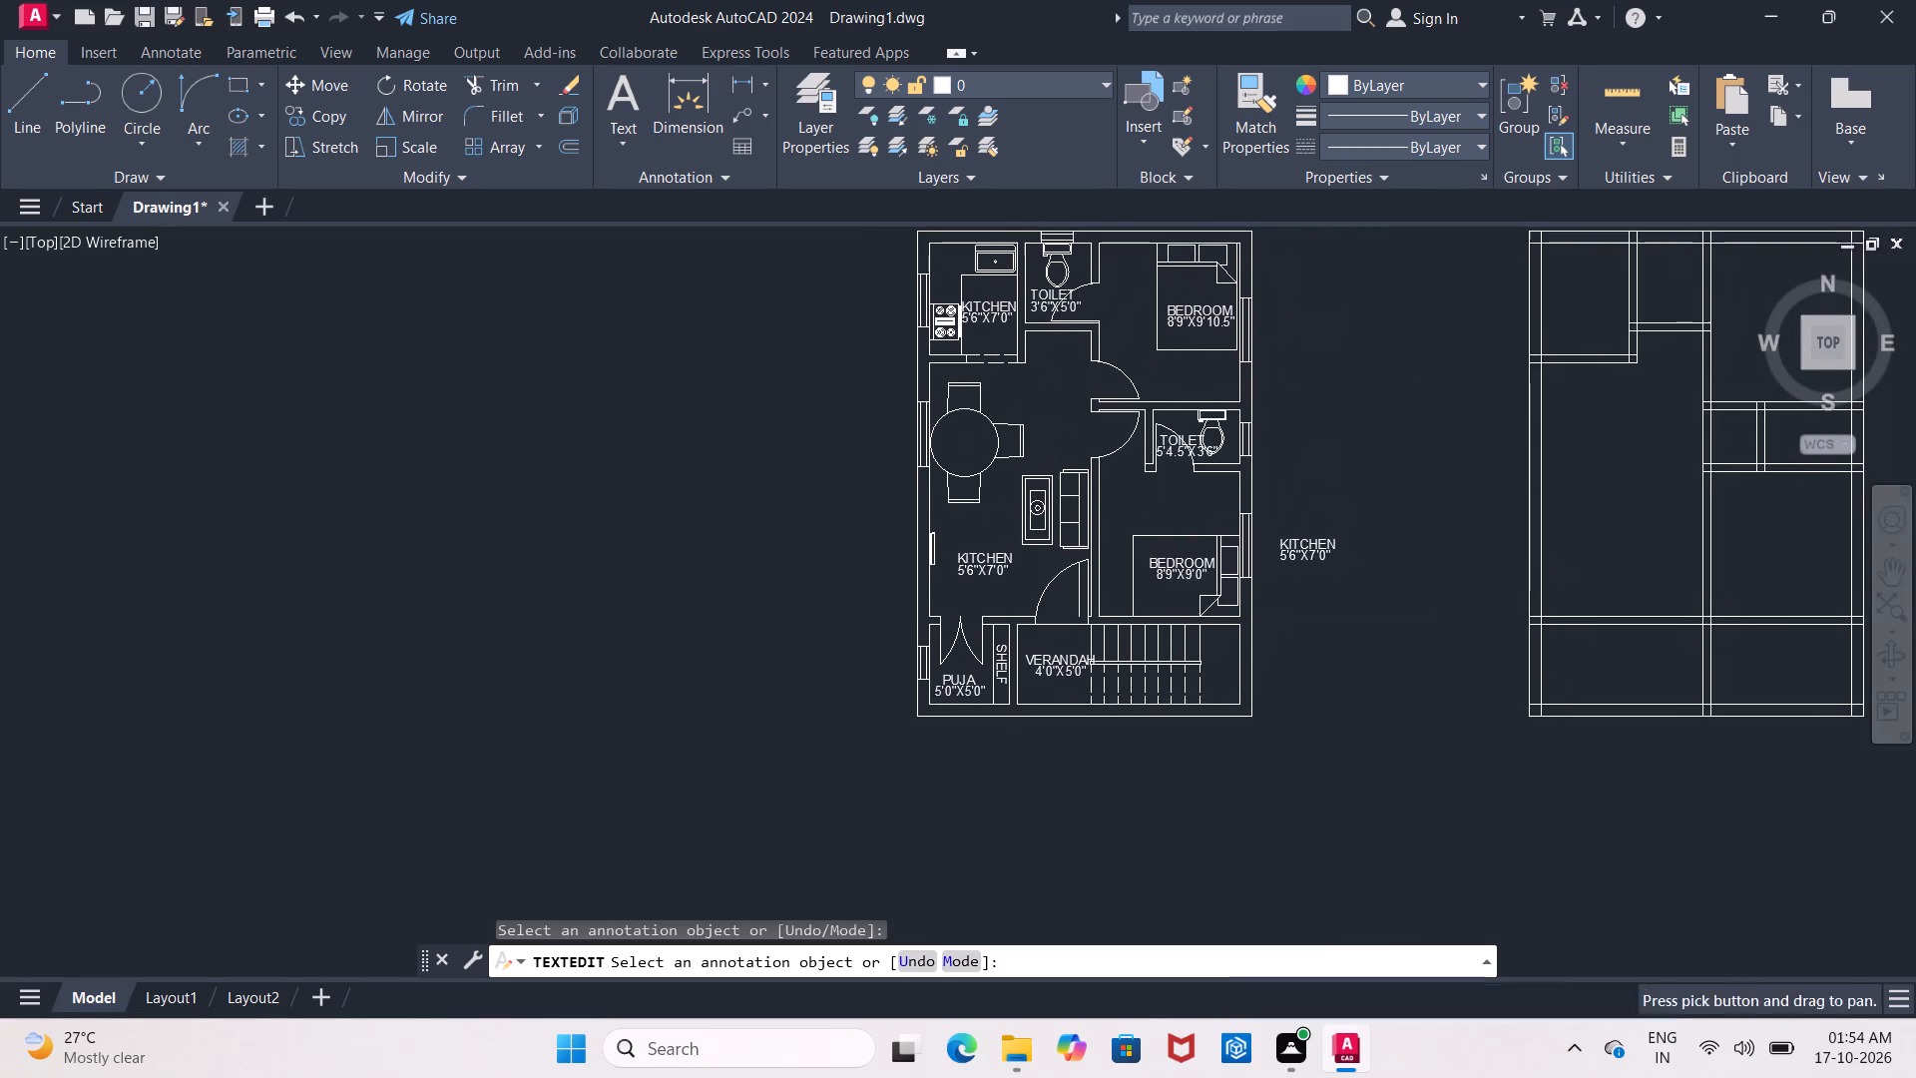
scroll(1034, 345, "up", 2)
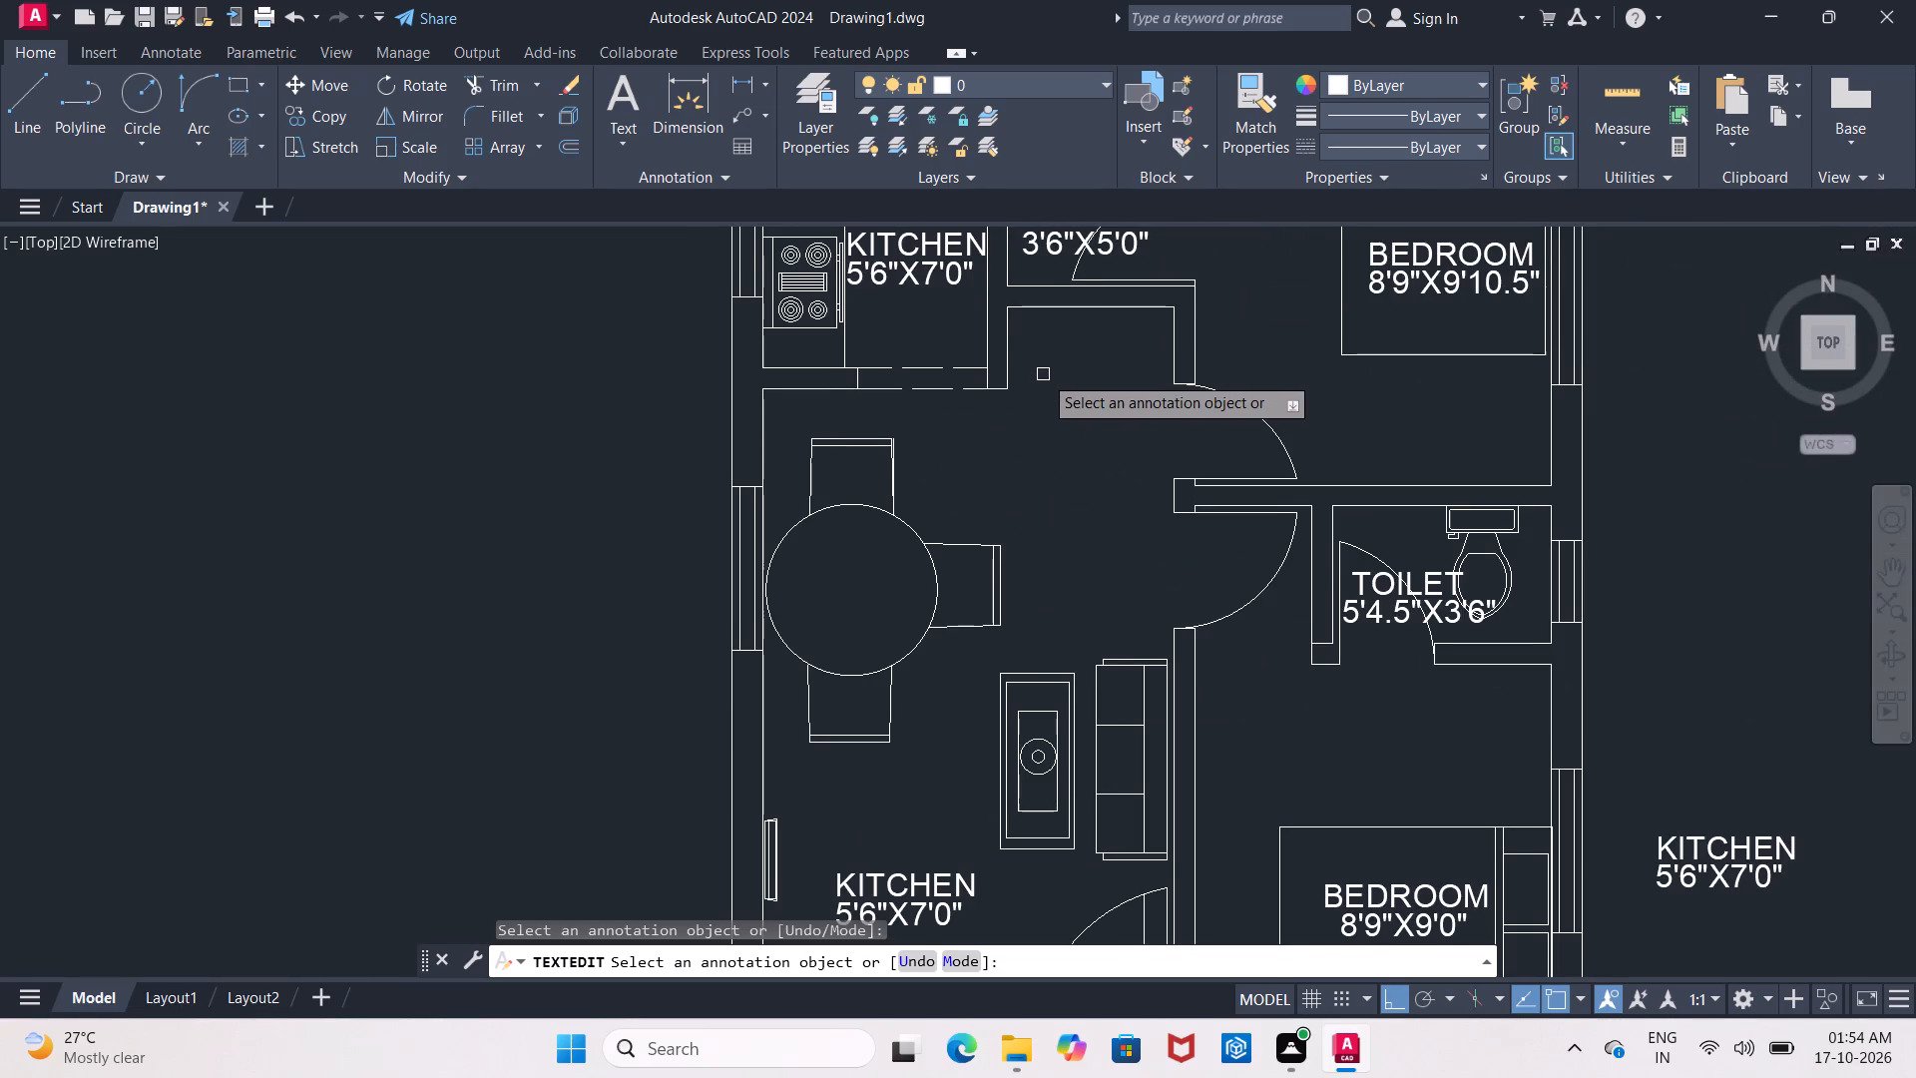
Draw a horizontal line about 4'-11" long across the open front of the recess below the upper toilet, running past its east wall.
middle_click_drag(1043, 374, 1009, 374)
scroll(1009, 374, "up", 1)
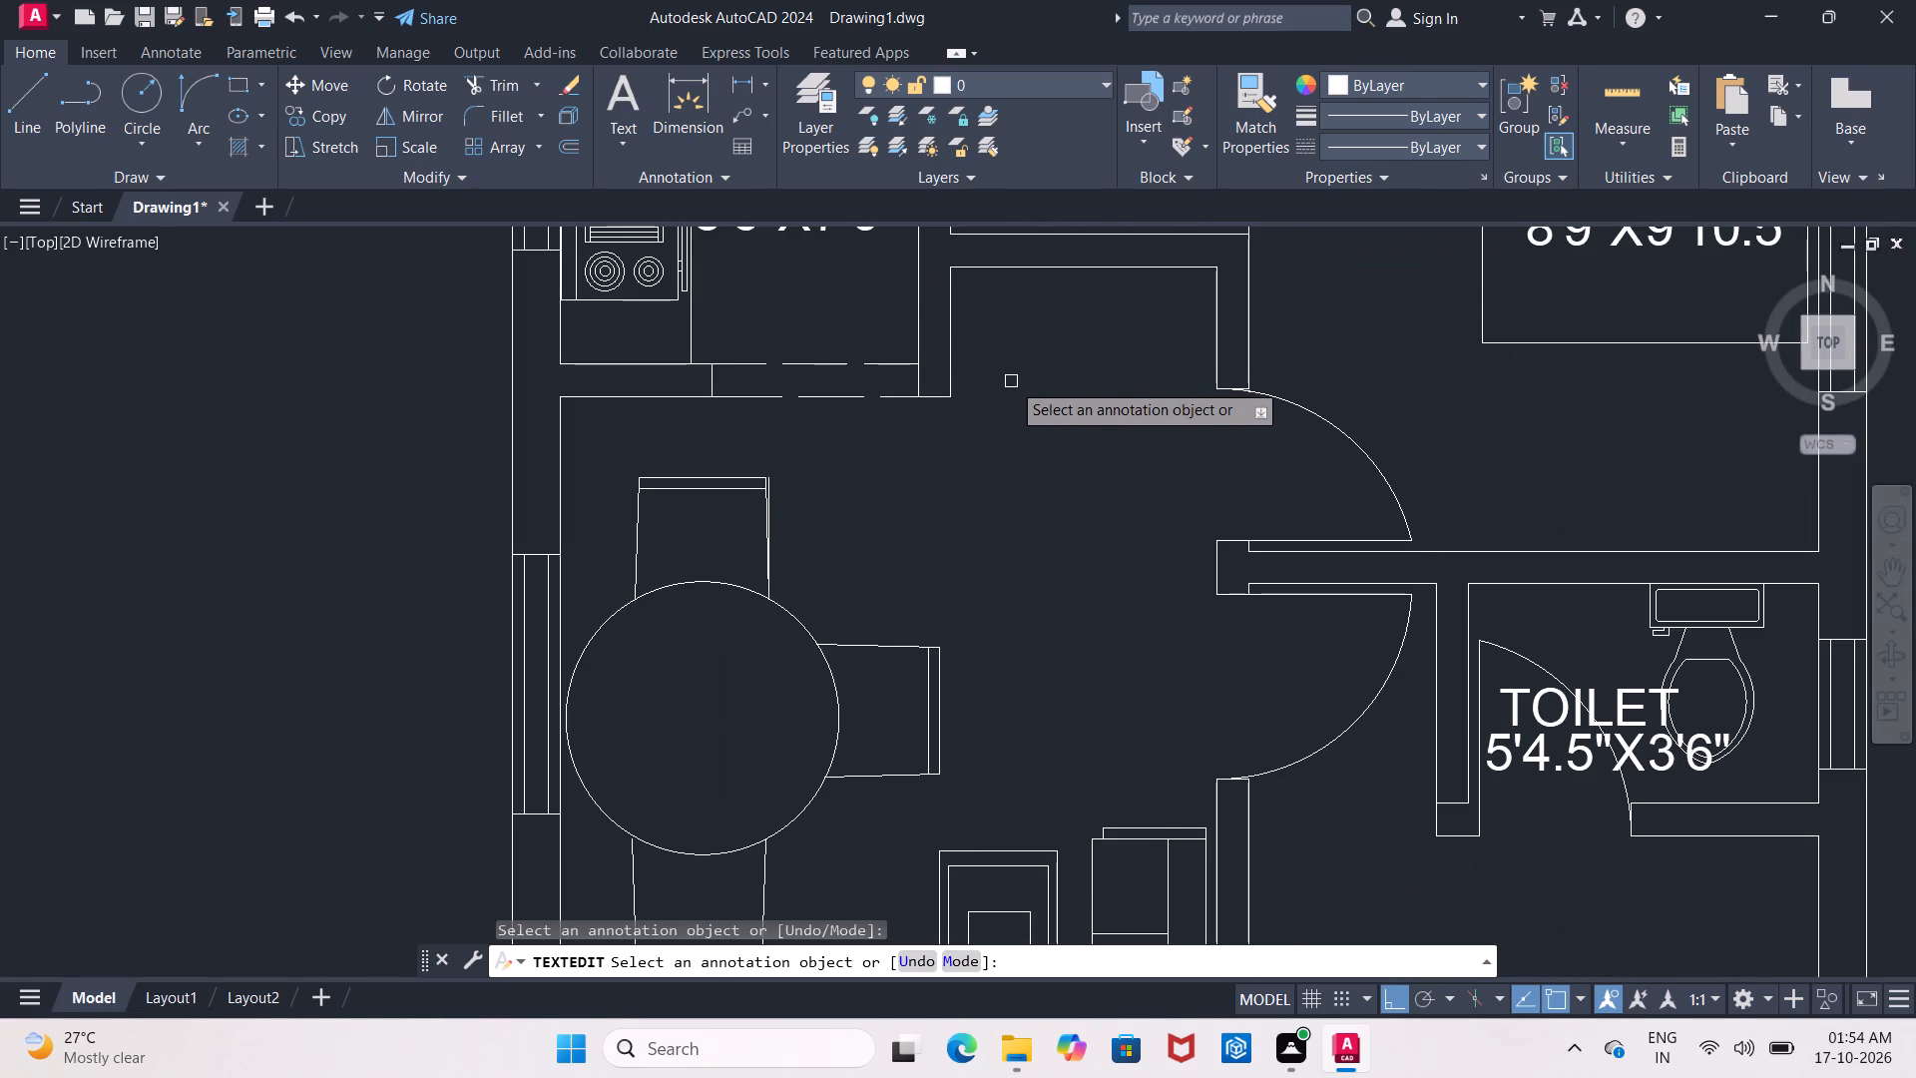
key("Escape")
left_click(50, 99)
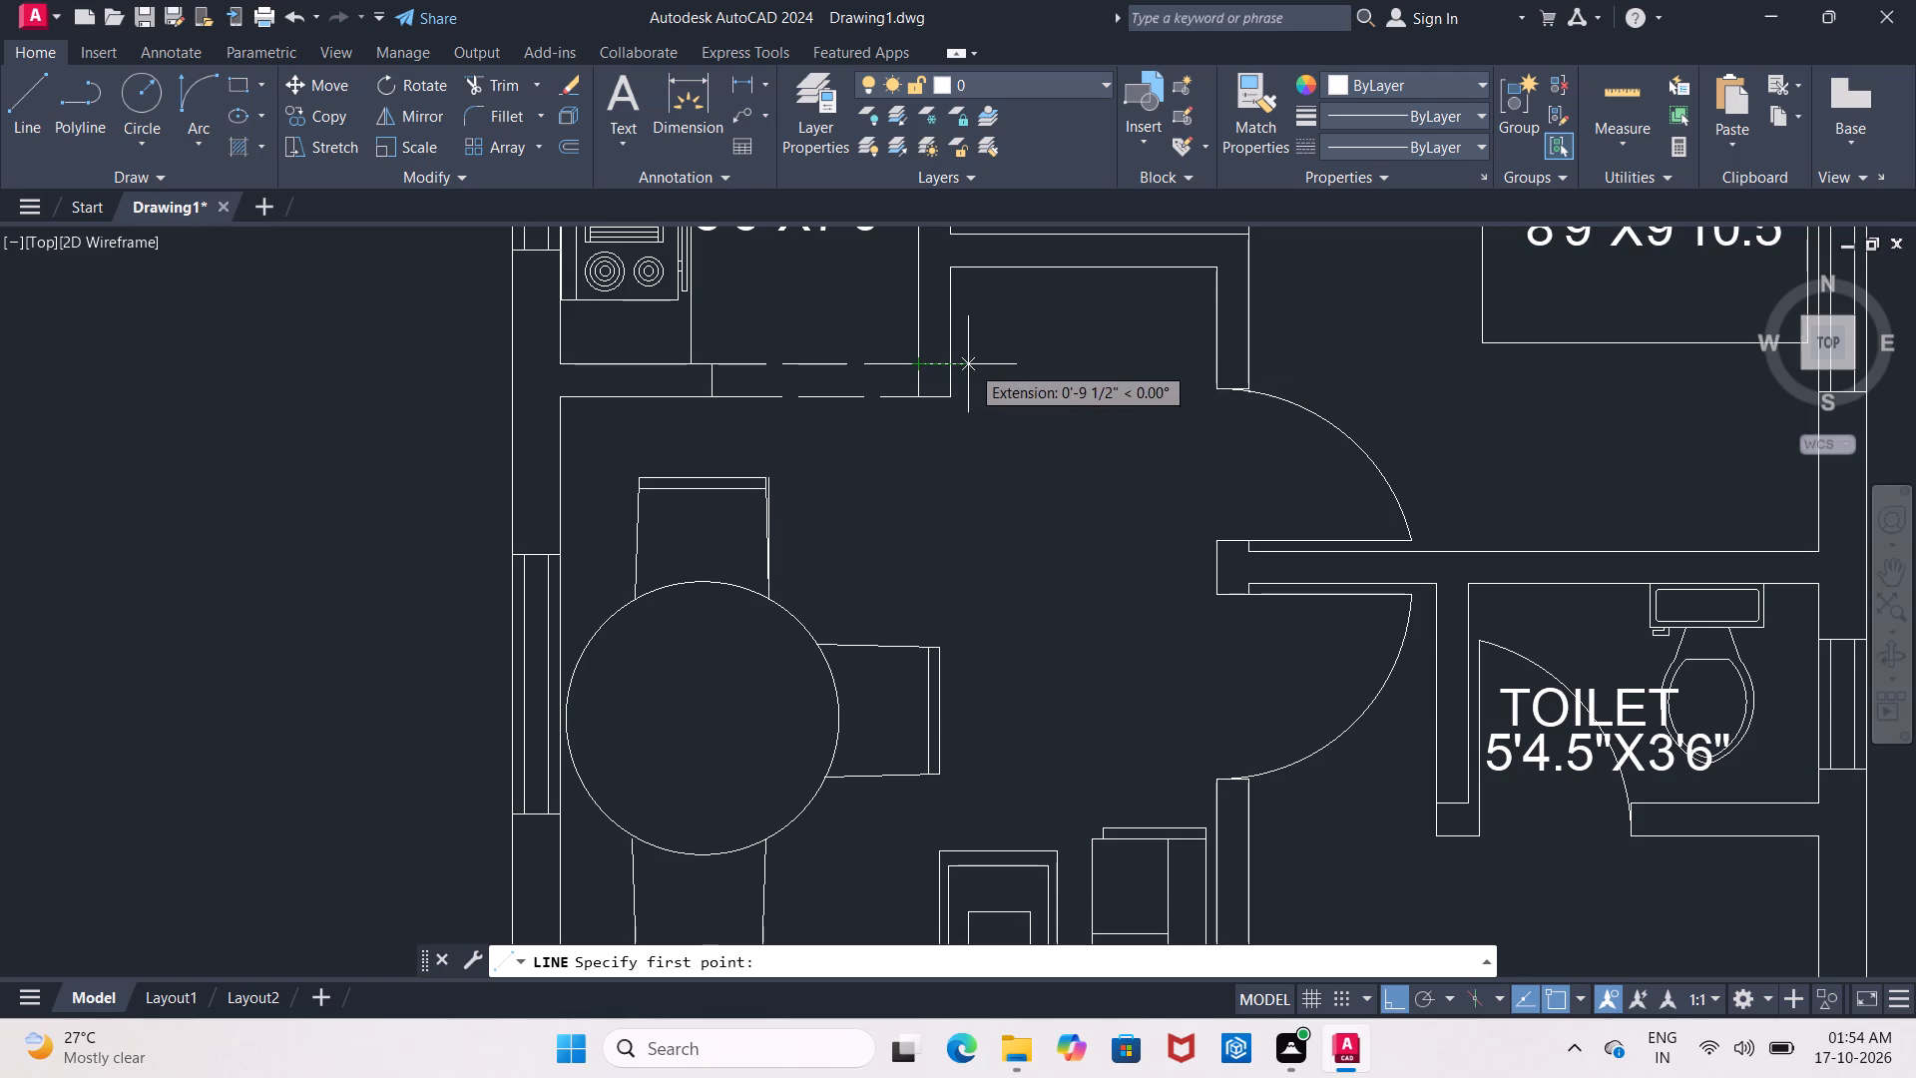
left_click(946, 363)
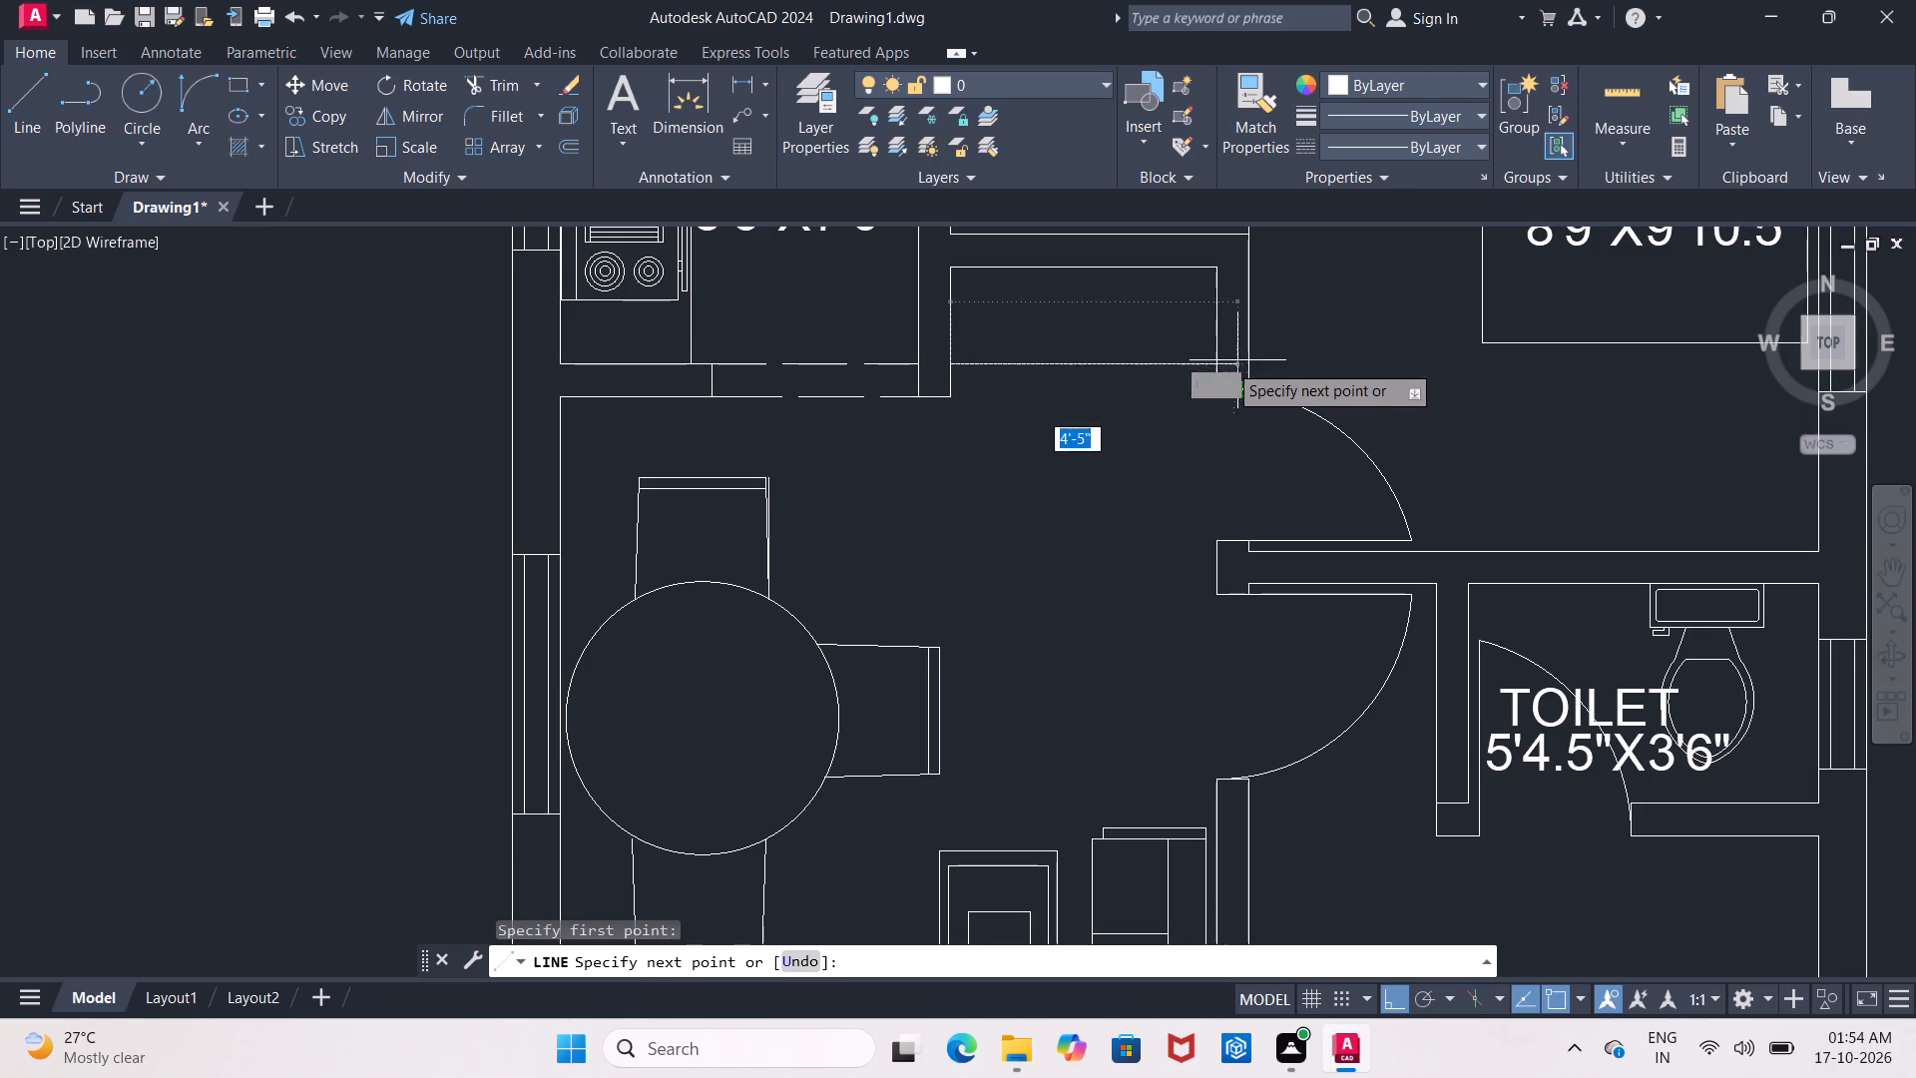
scroll(1212, 362, "up", 2)
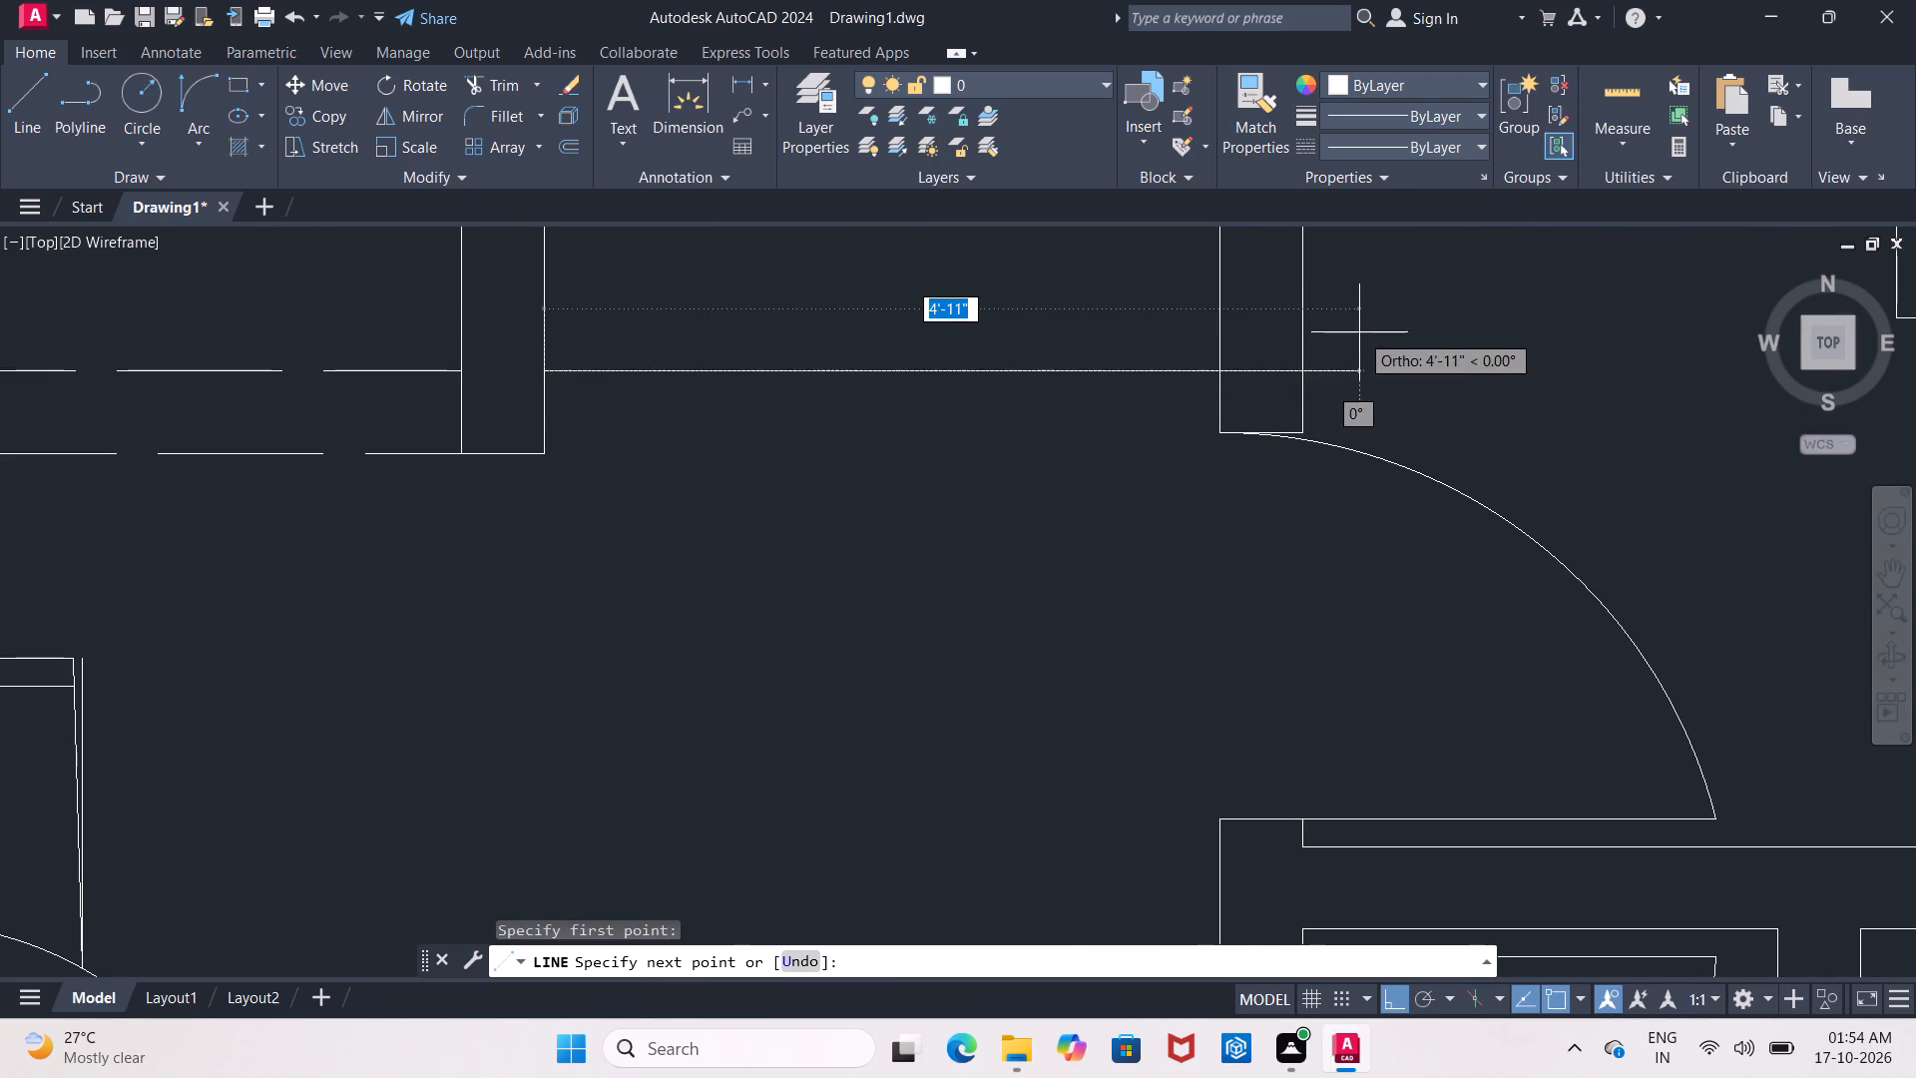
left_click(1359, 332)
key("Escape")
Trim the new line where it crosses the recess's east wall and erase the leftover piece beyond that wall.
key("t")
key("r")
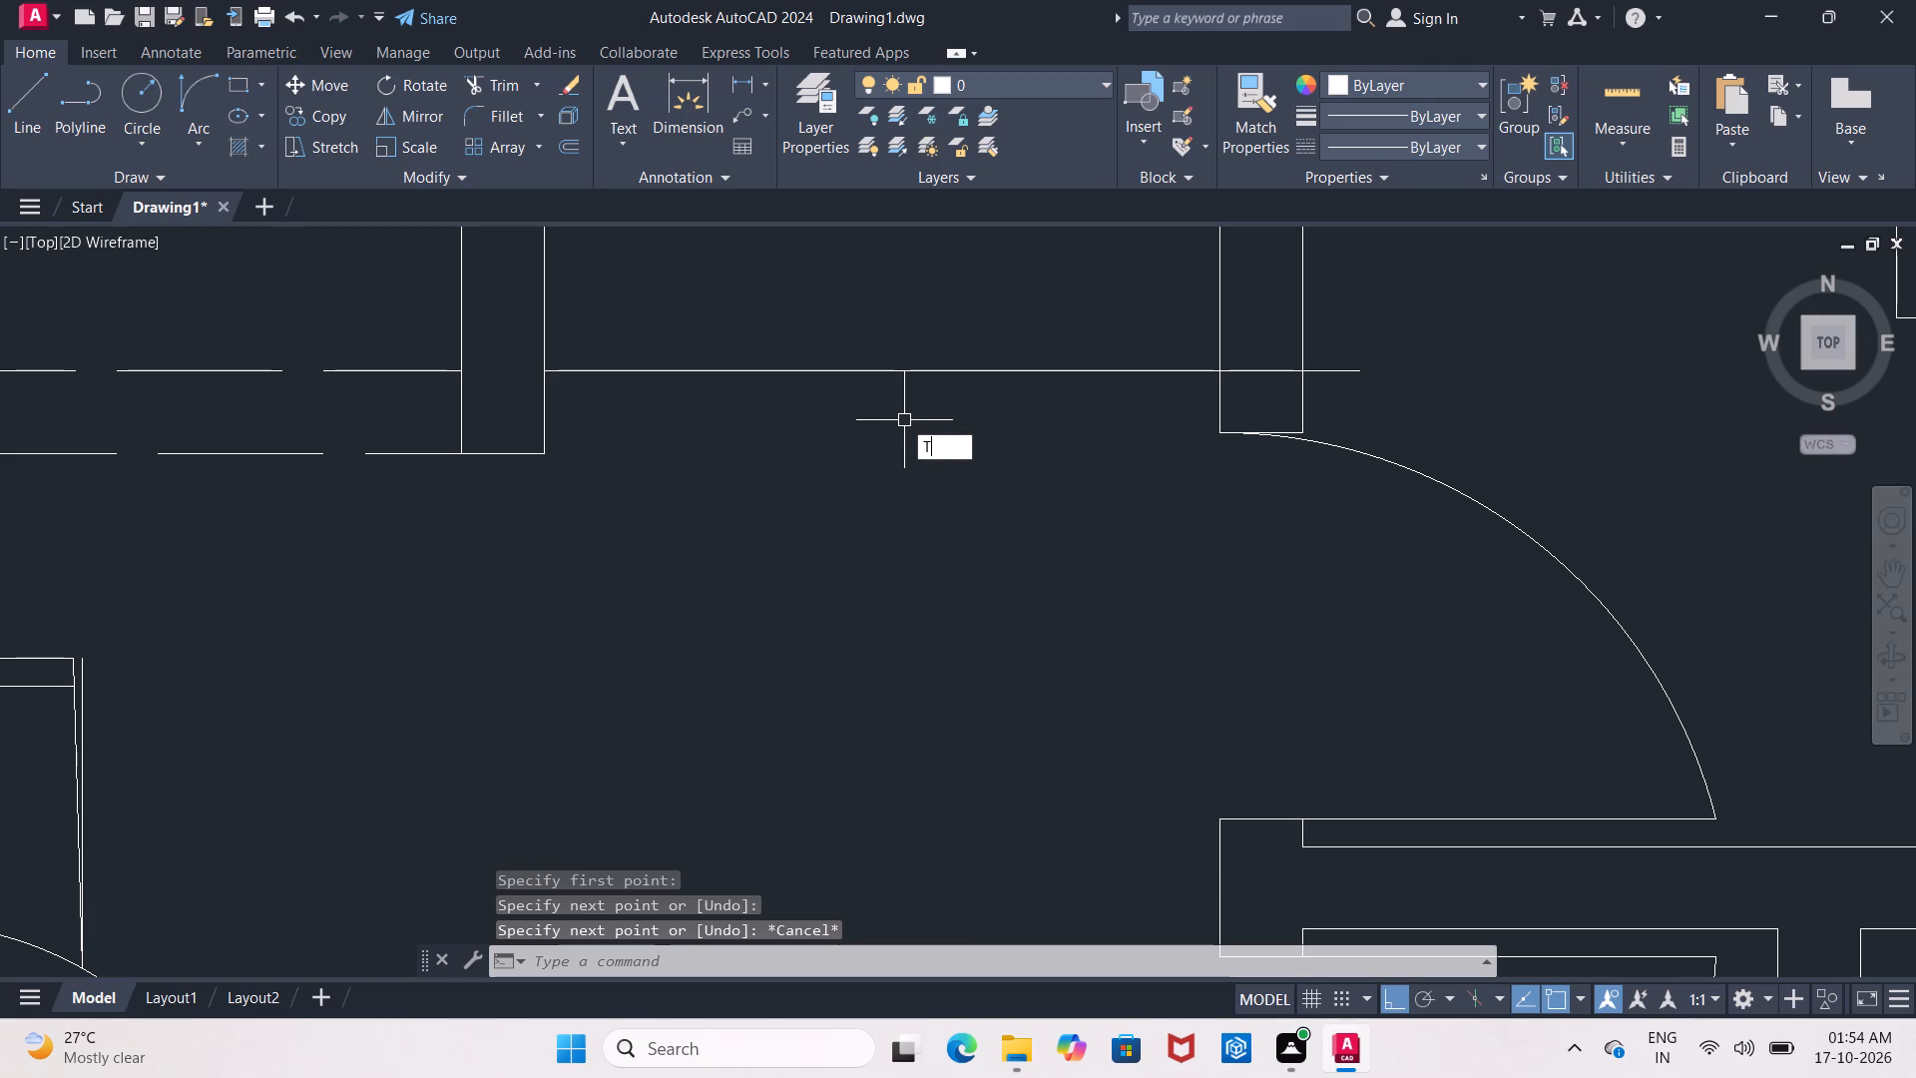
key("Return")
key("Return")
left_click(1248, 372)
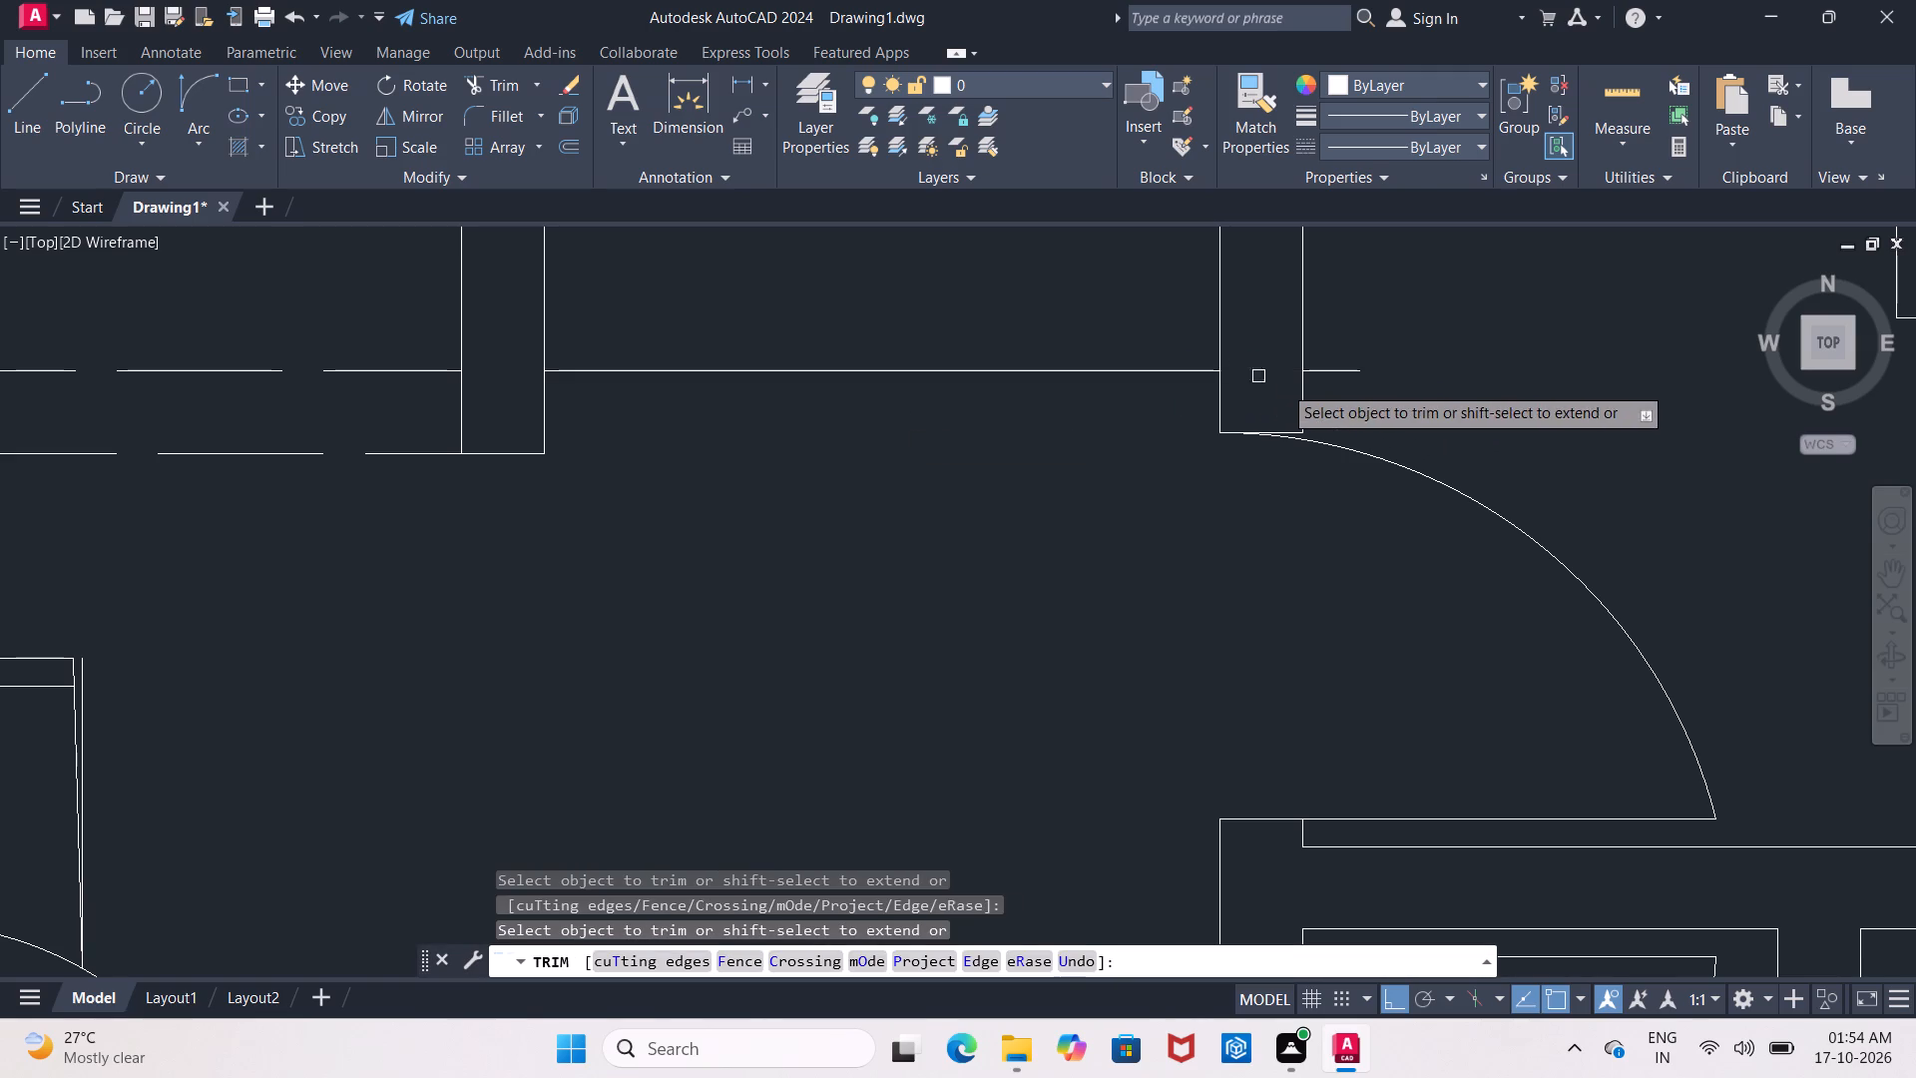
left_click(1336, 369)
key("Escape")
left_click(1336, 369)
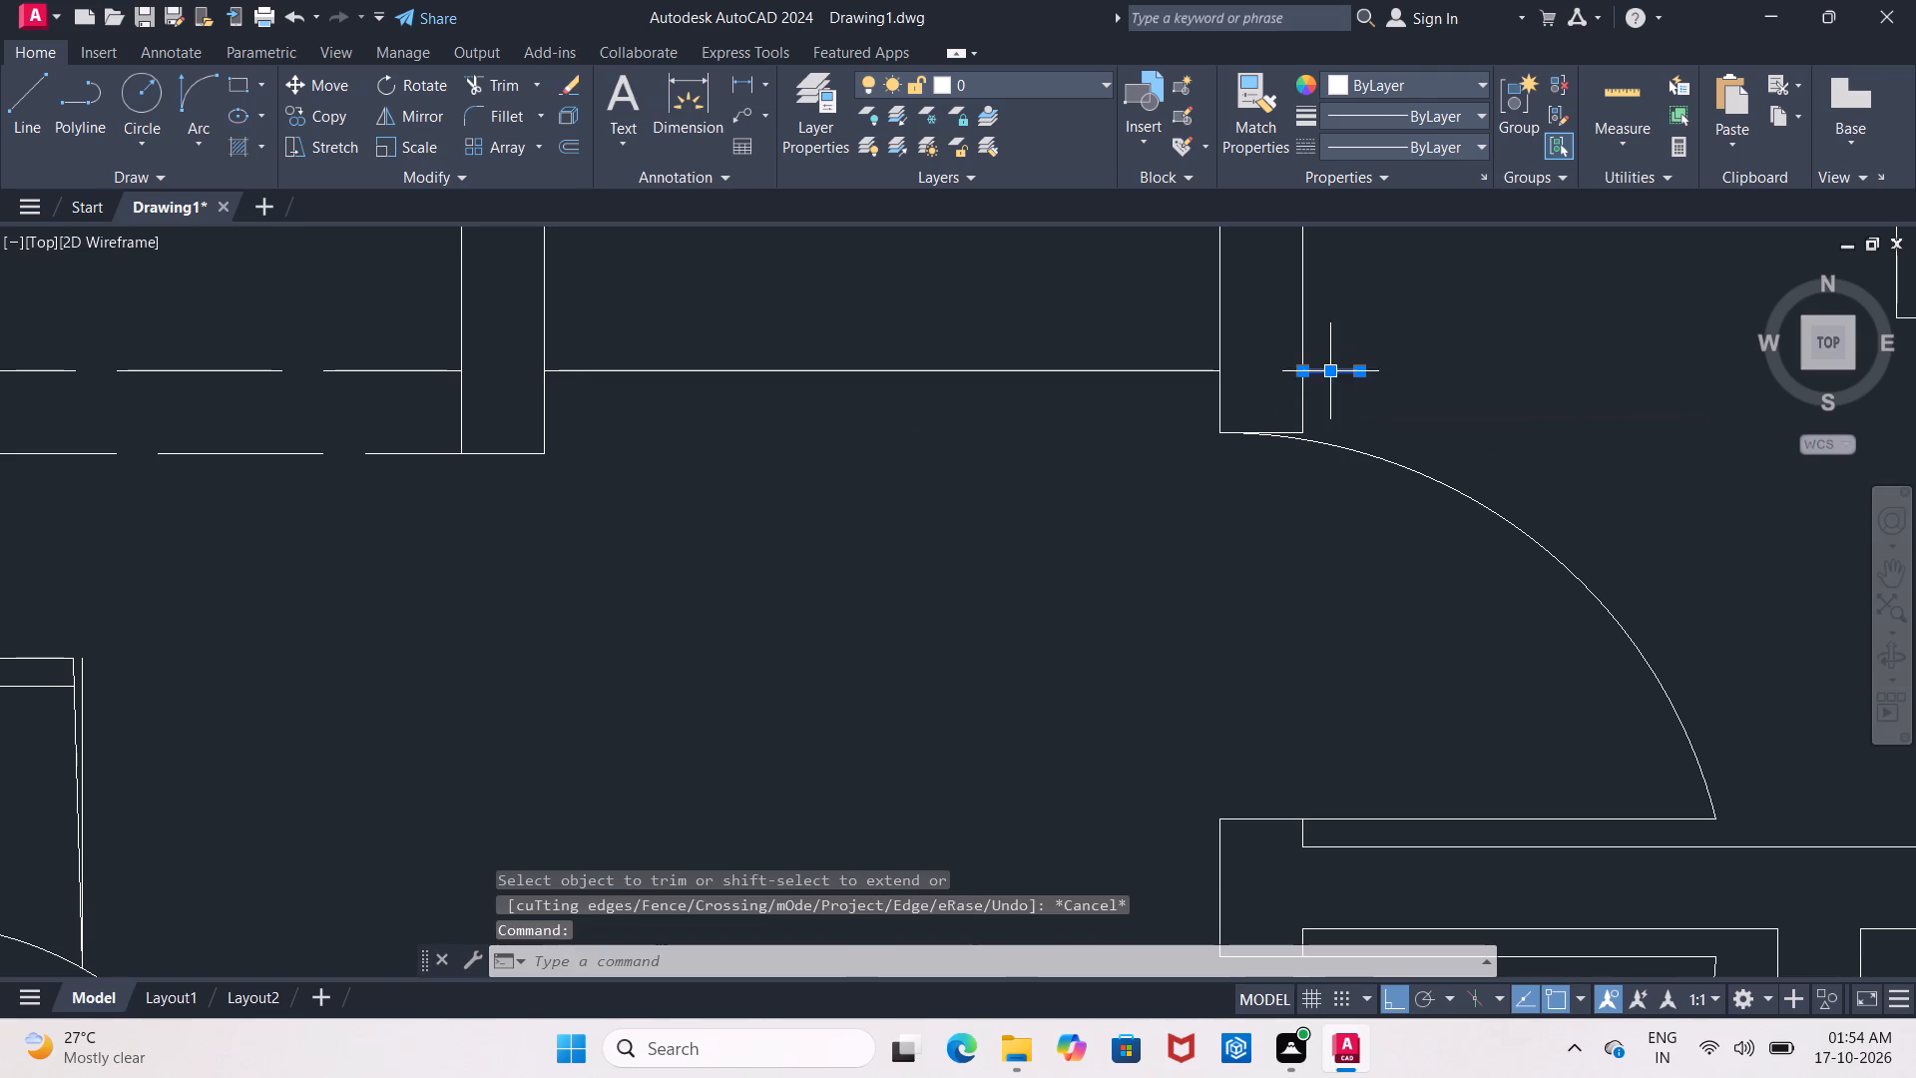
key("Delete")
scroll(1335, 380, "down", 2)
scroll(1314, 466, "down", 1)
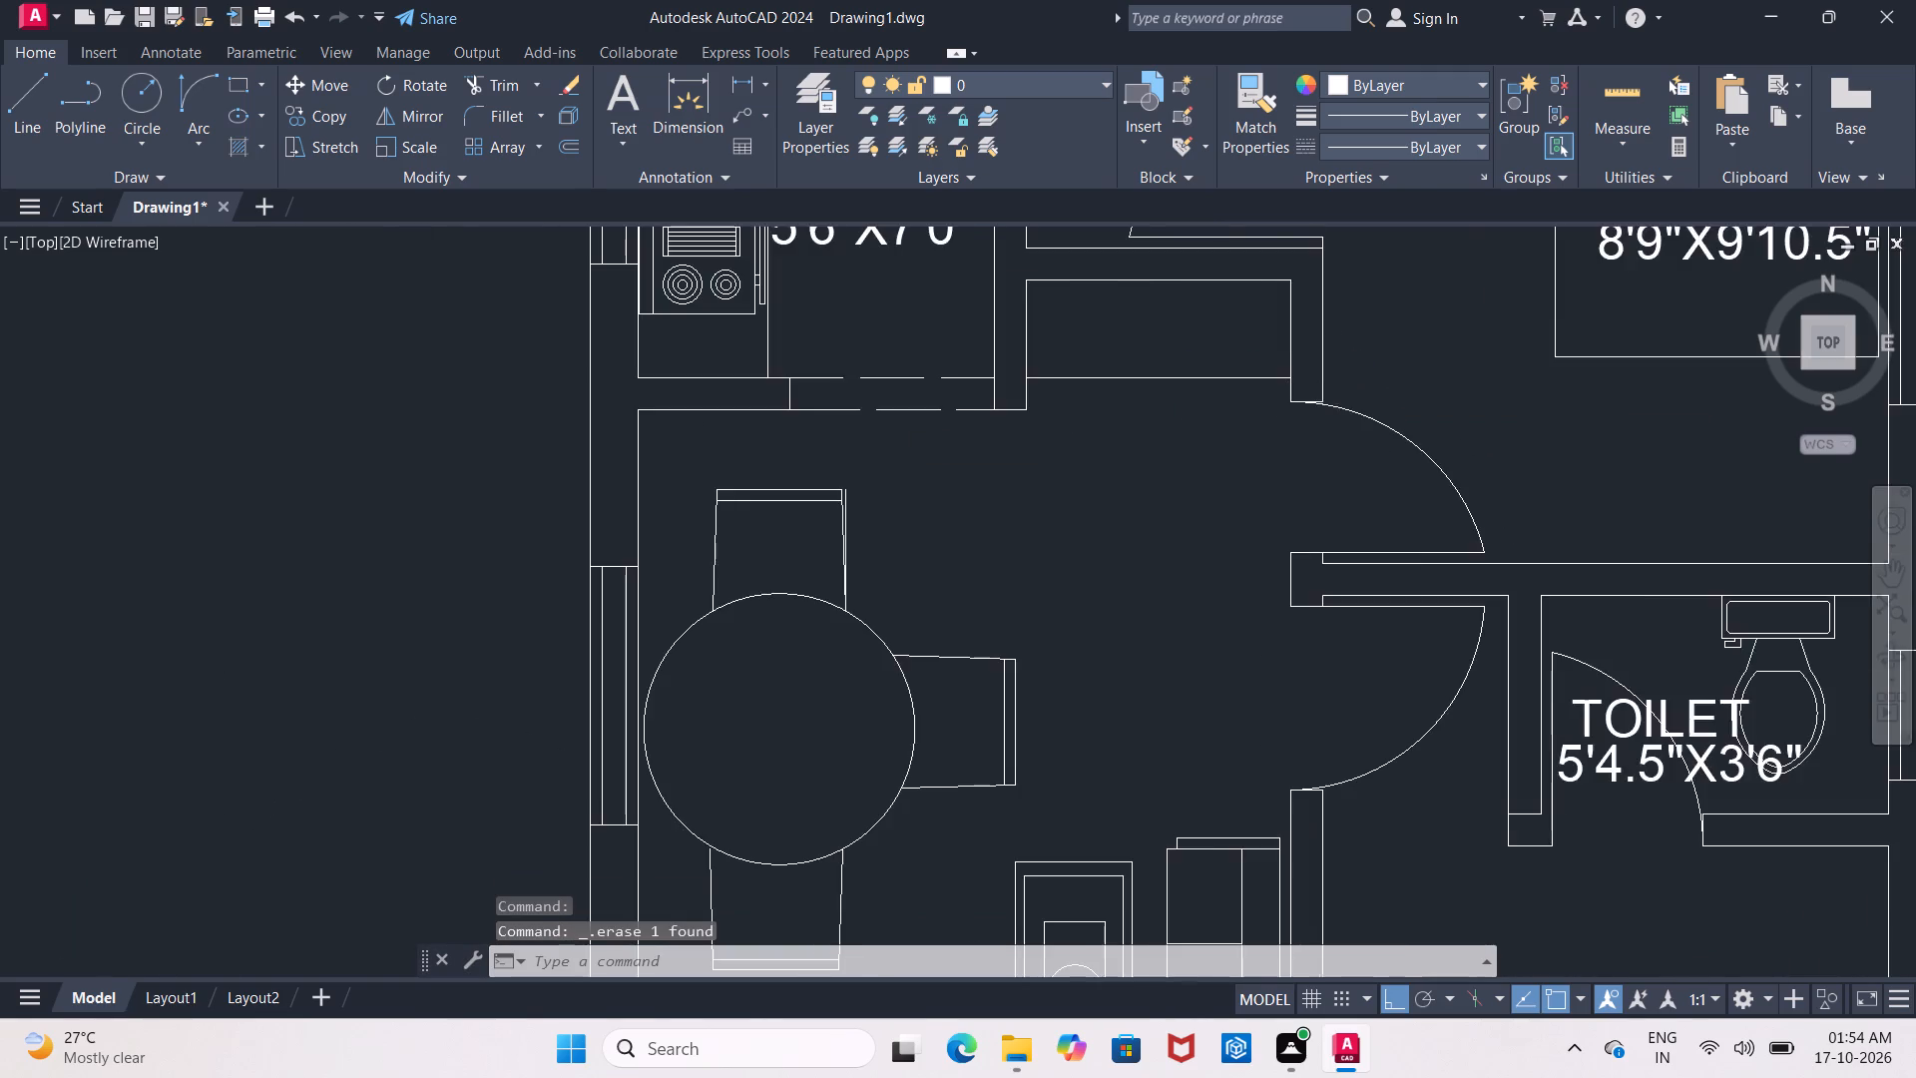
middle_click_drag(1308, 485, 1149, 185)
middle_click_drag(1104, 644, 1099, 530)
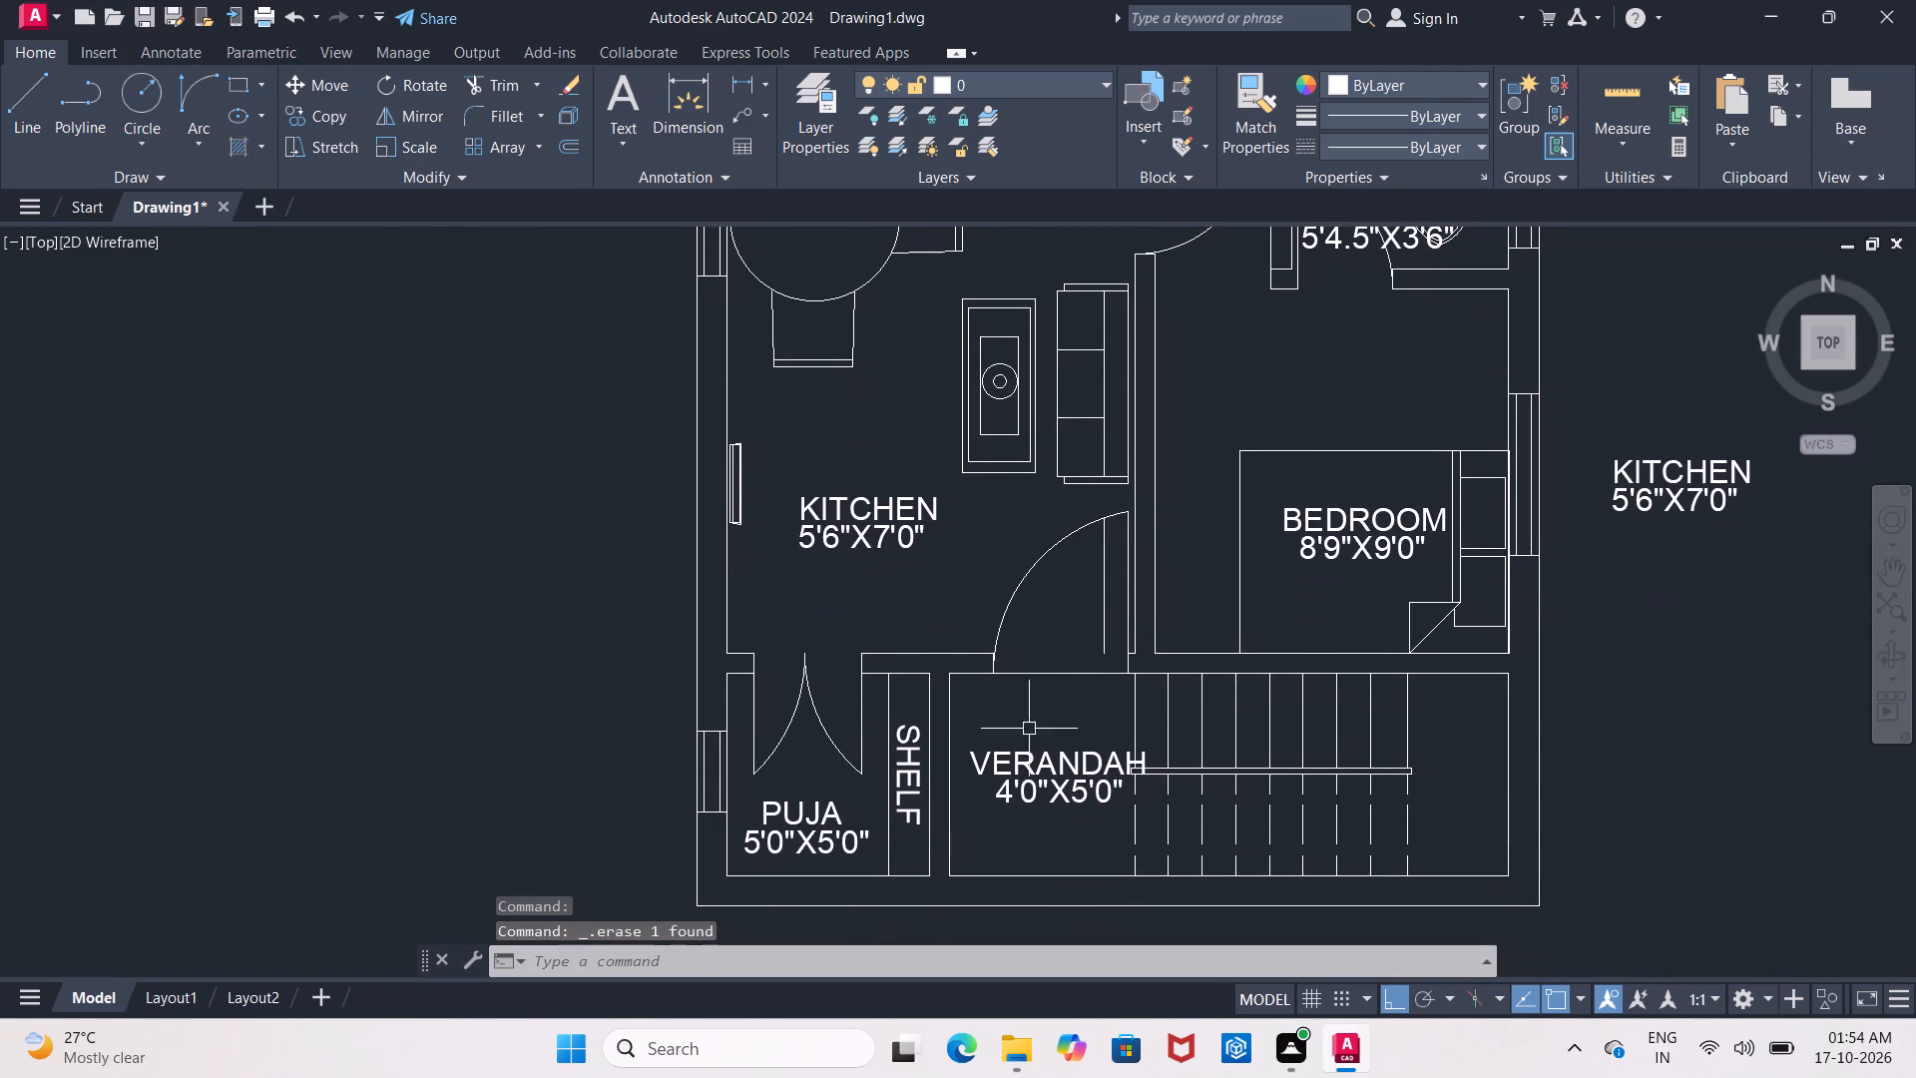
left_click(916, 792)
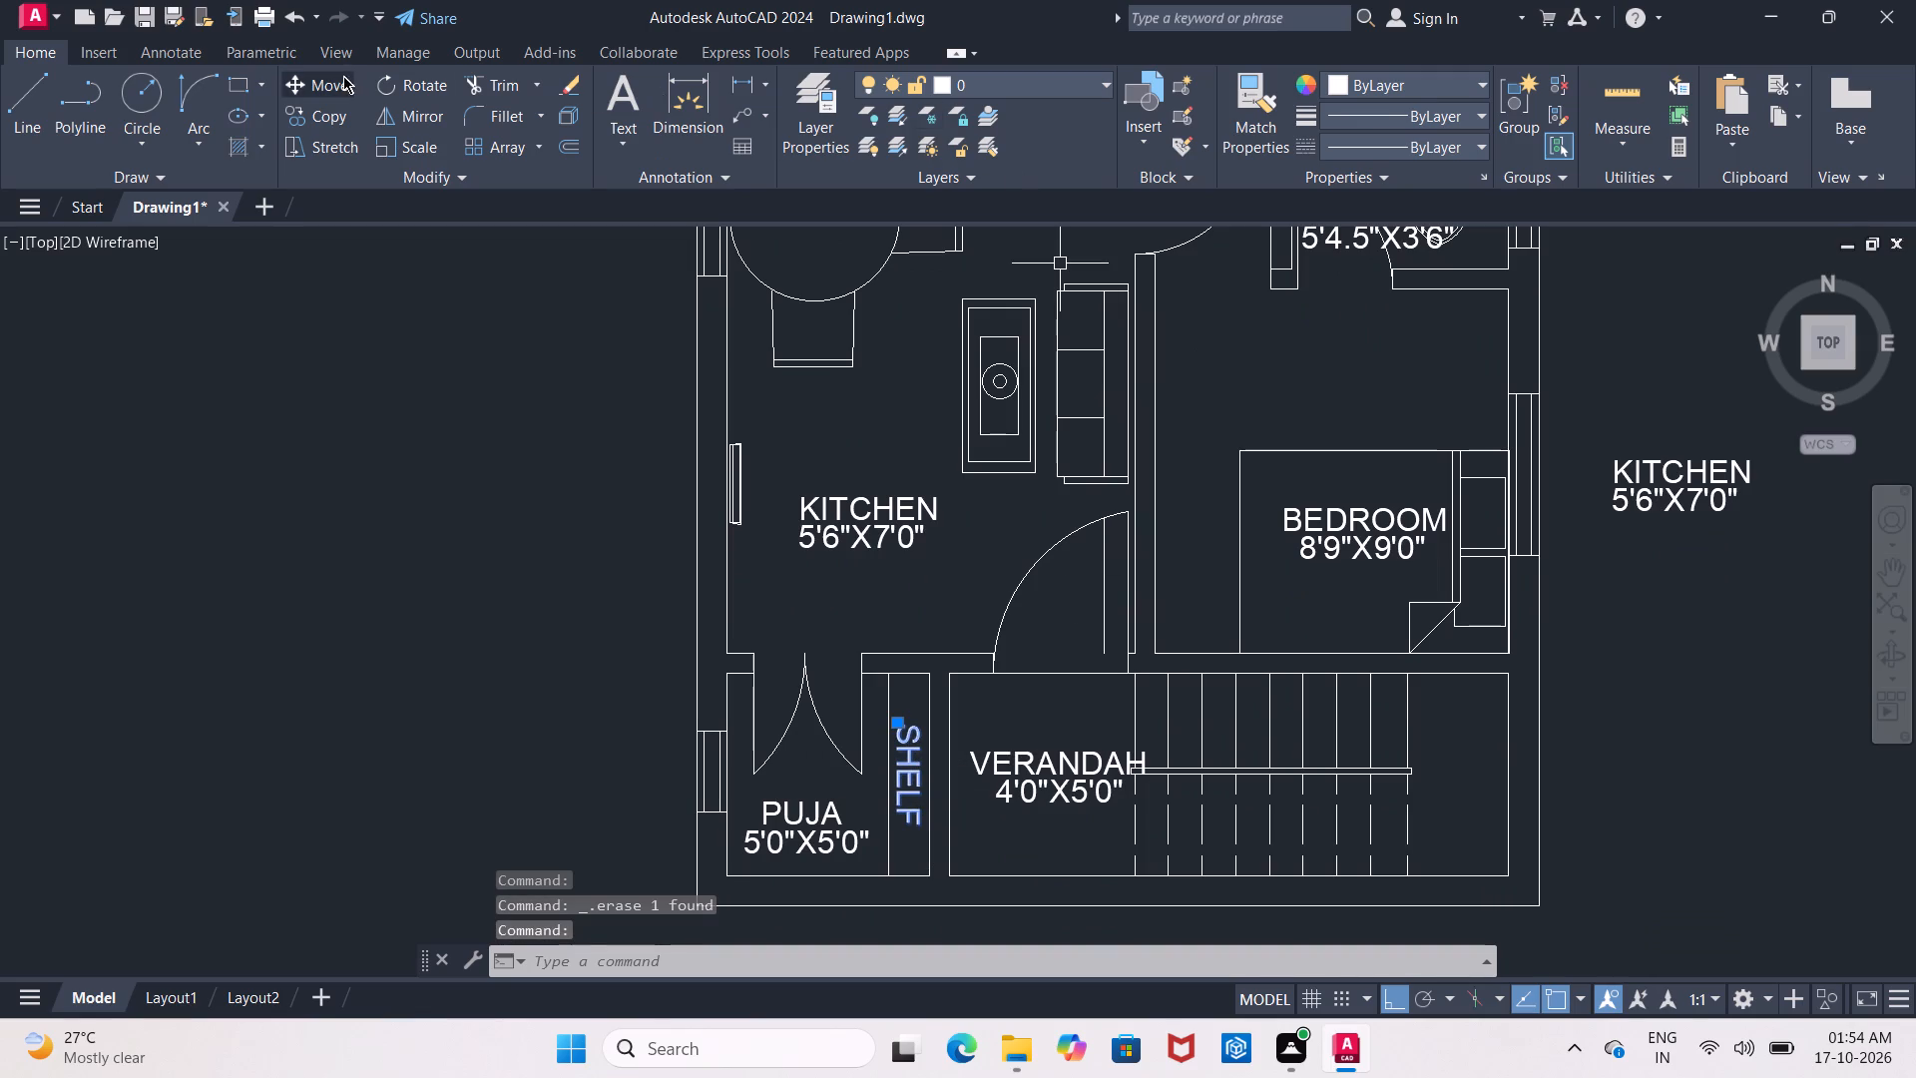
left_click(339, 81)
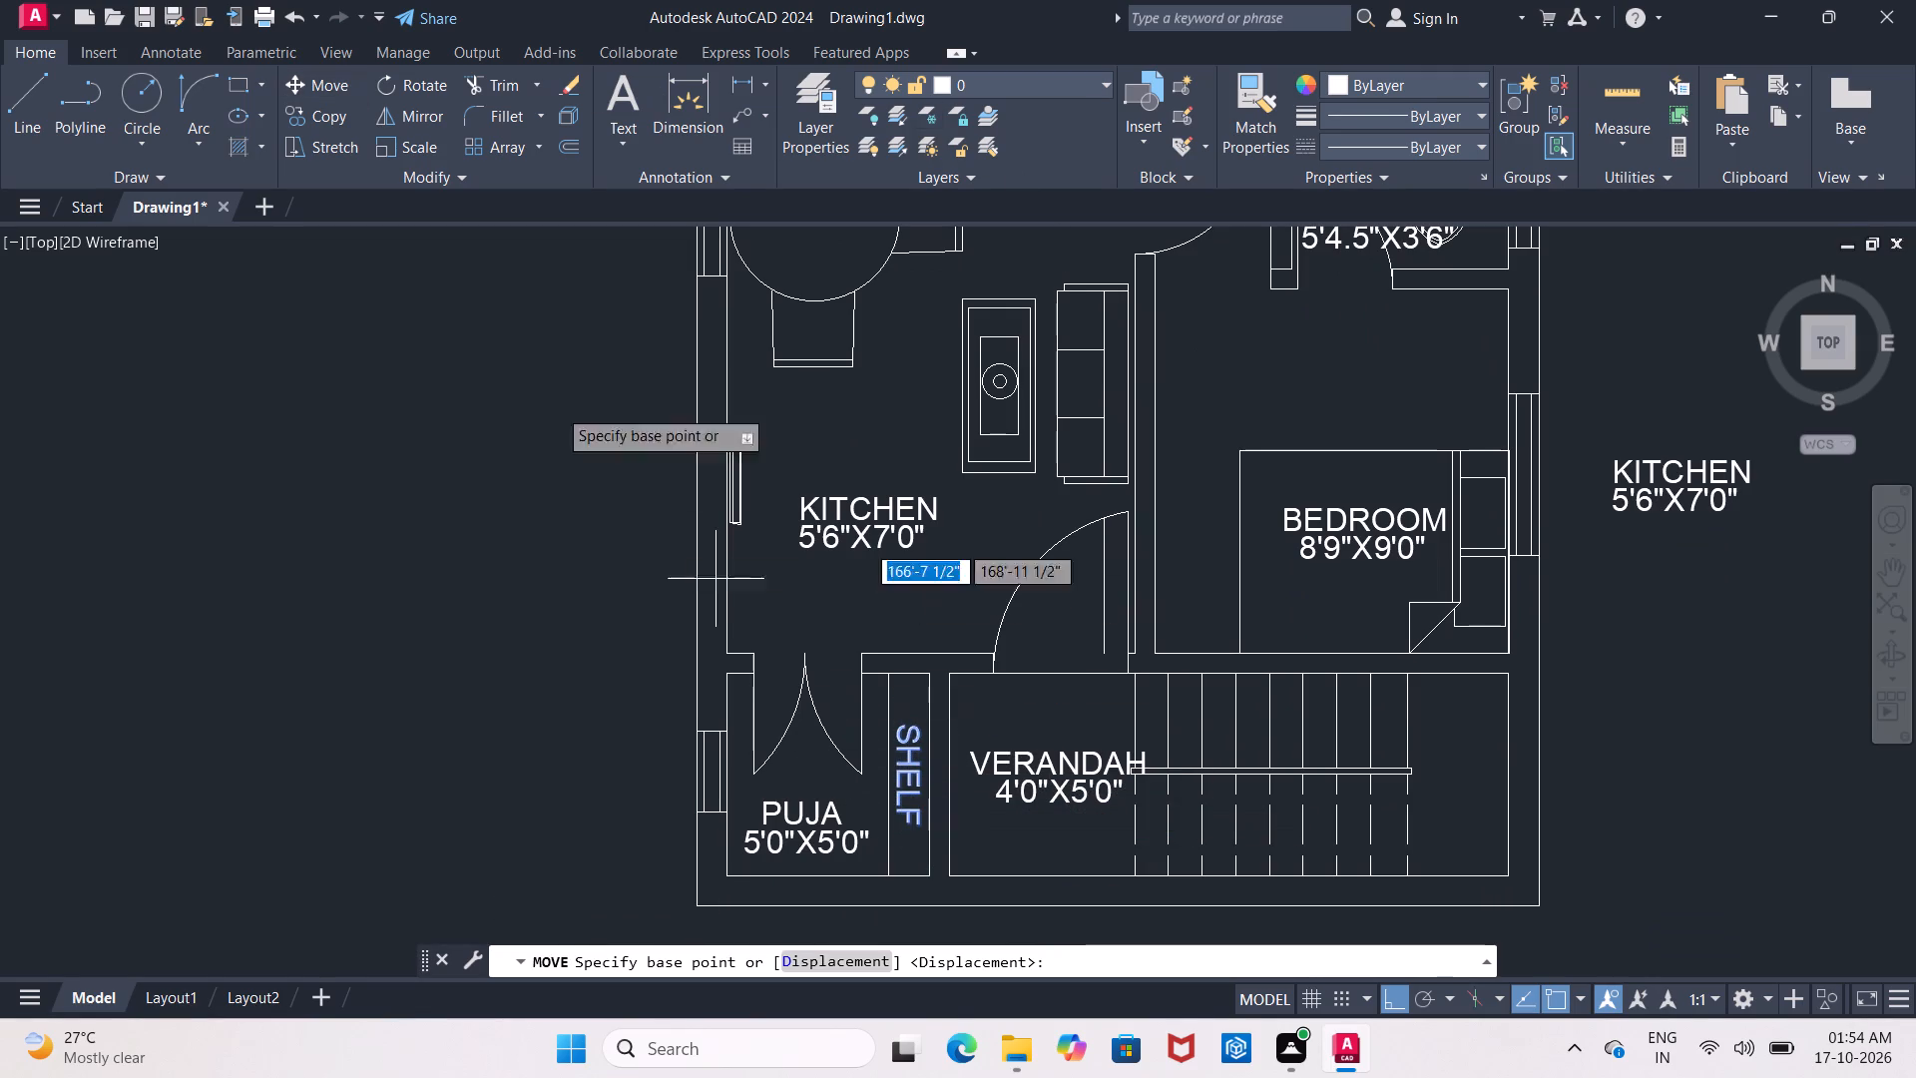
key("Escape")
Copy the upper toilet's TOILET name text about 2'-10 1/2" straight down into the closed recess below it.
scroll(451, 479, "down", 2)
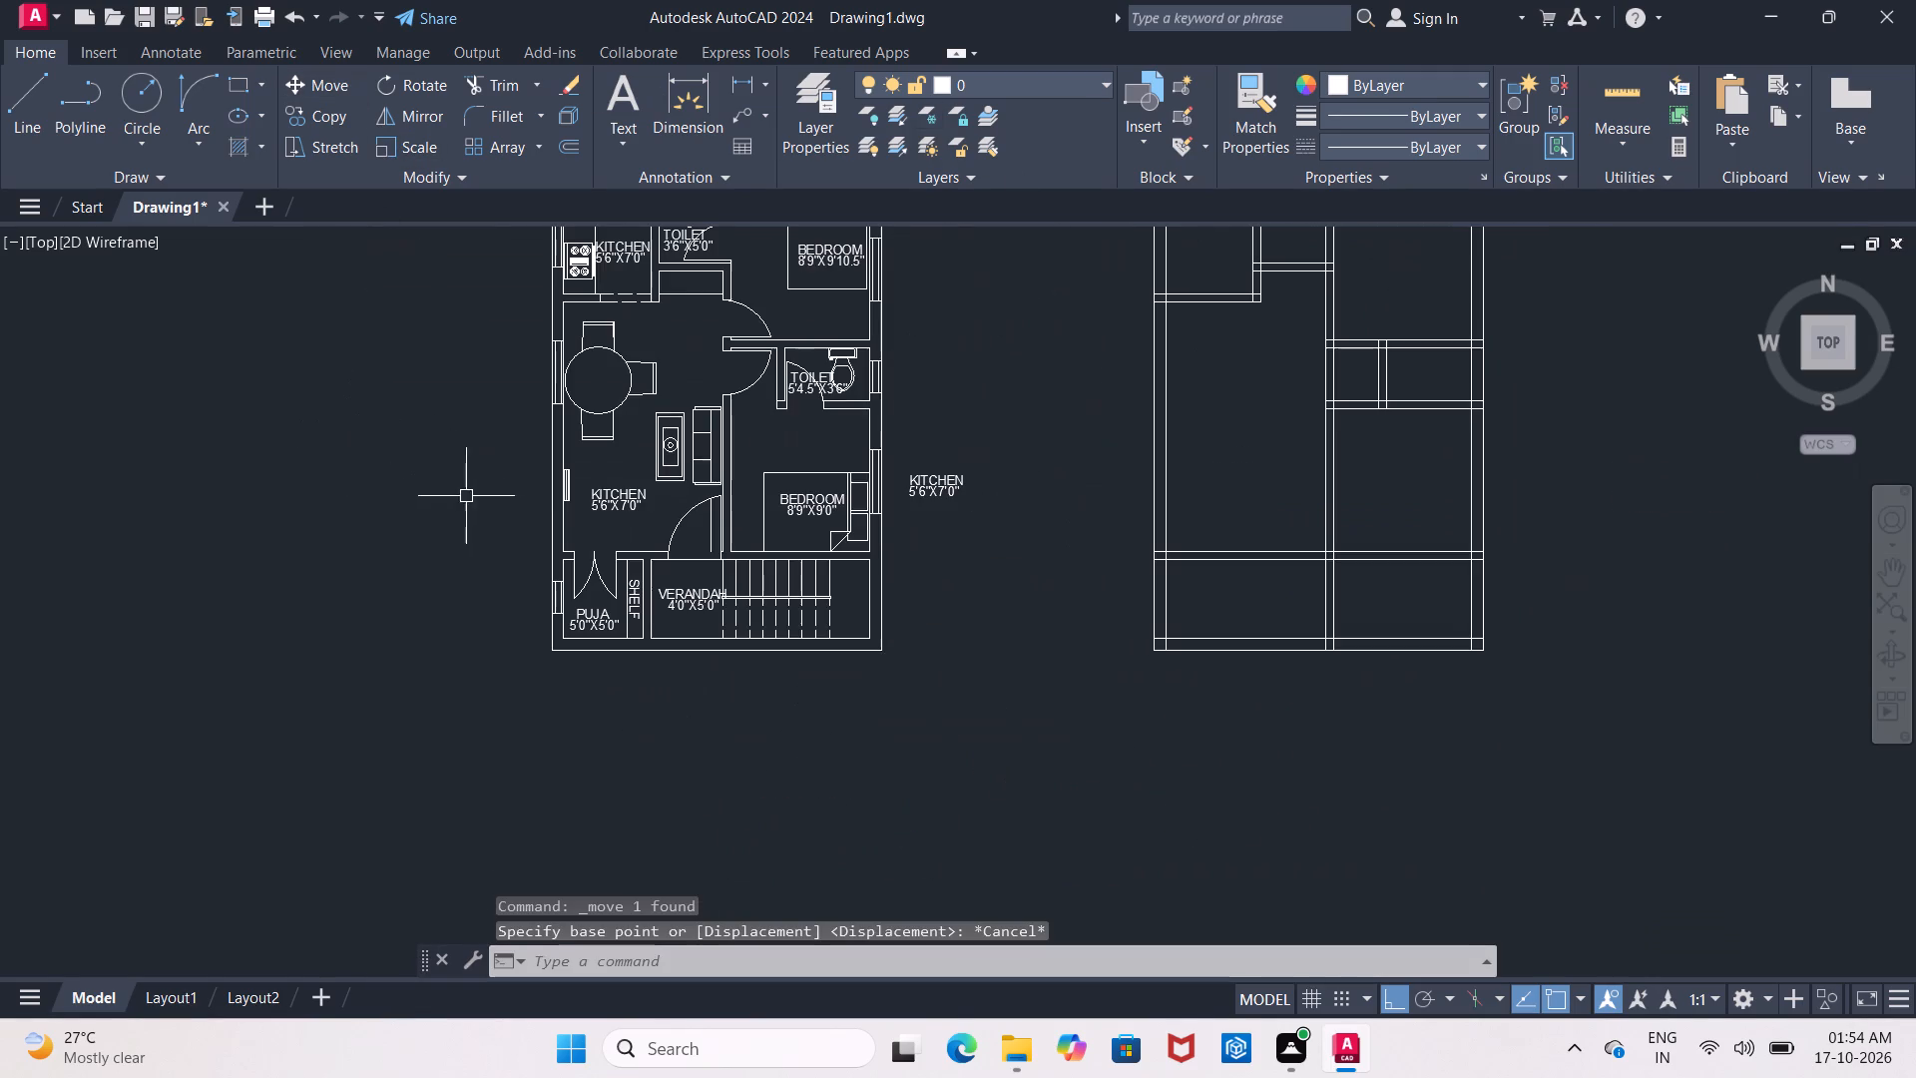
scroll(682, 231, "up", 3)
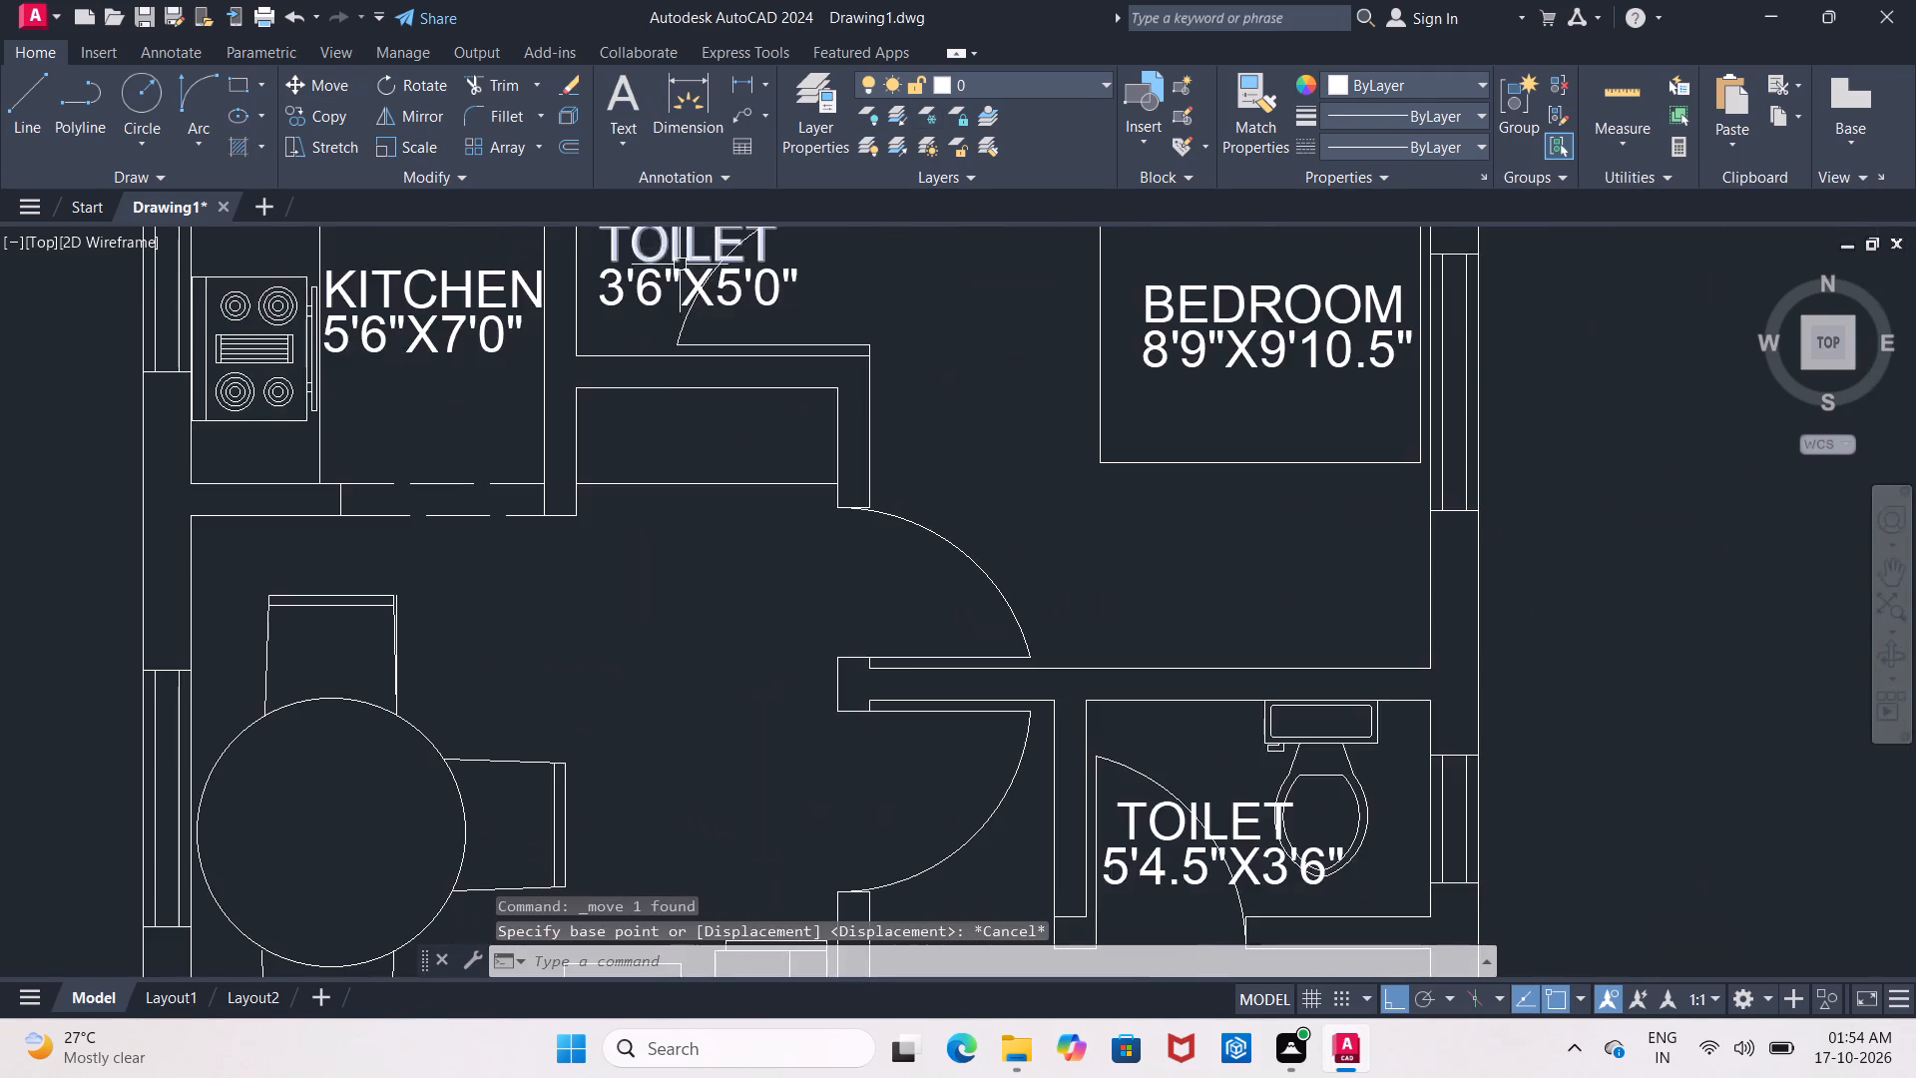
scroll(680, 272, "up", 1)
middle_click_drag(683, 274, 695, 410)
left_click(675, 369)
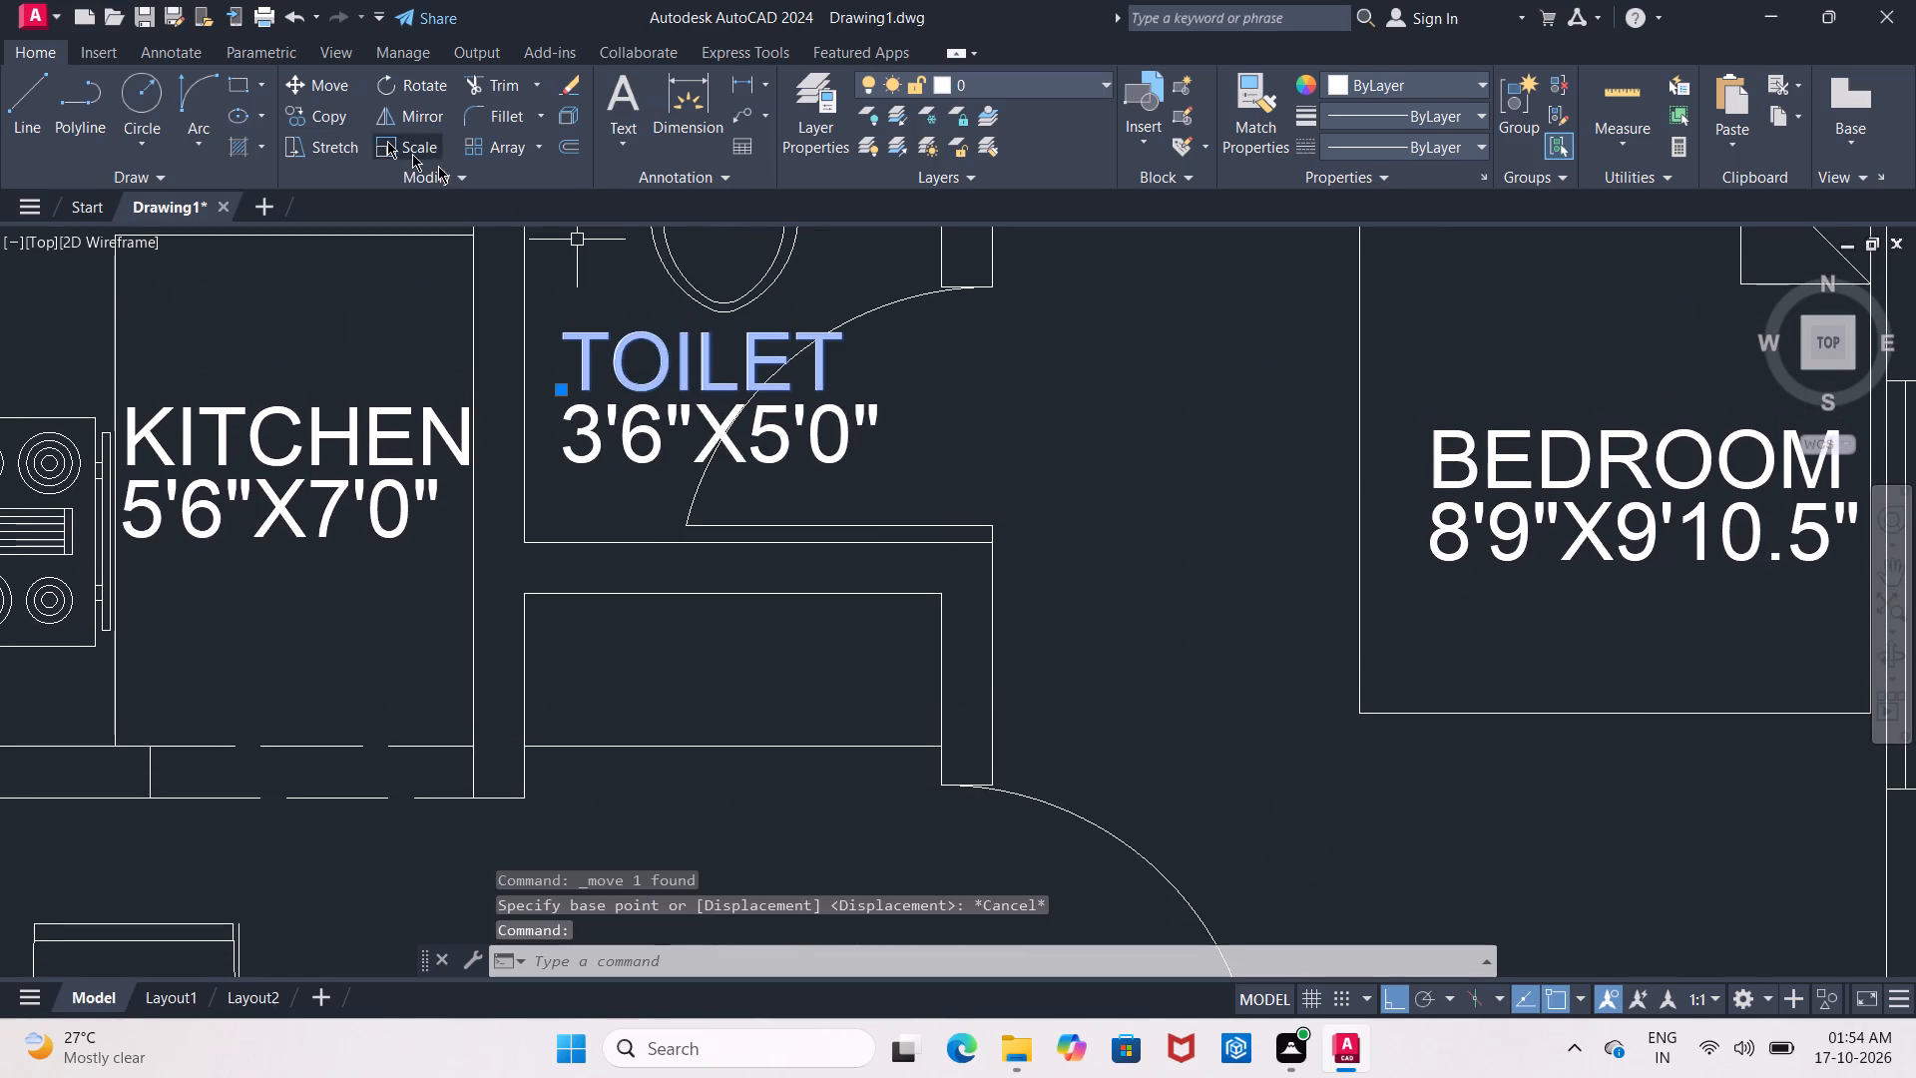
left_click(340, 115)
left_click(682, 369)
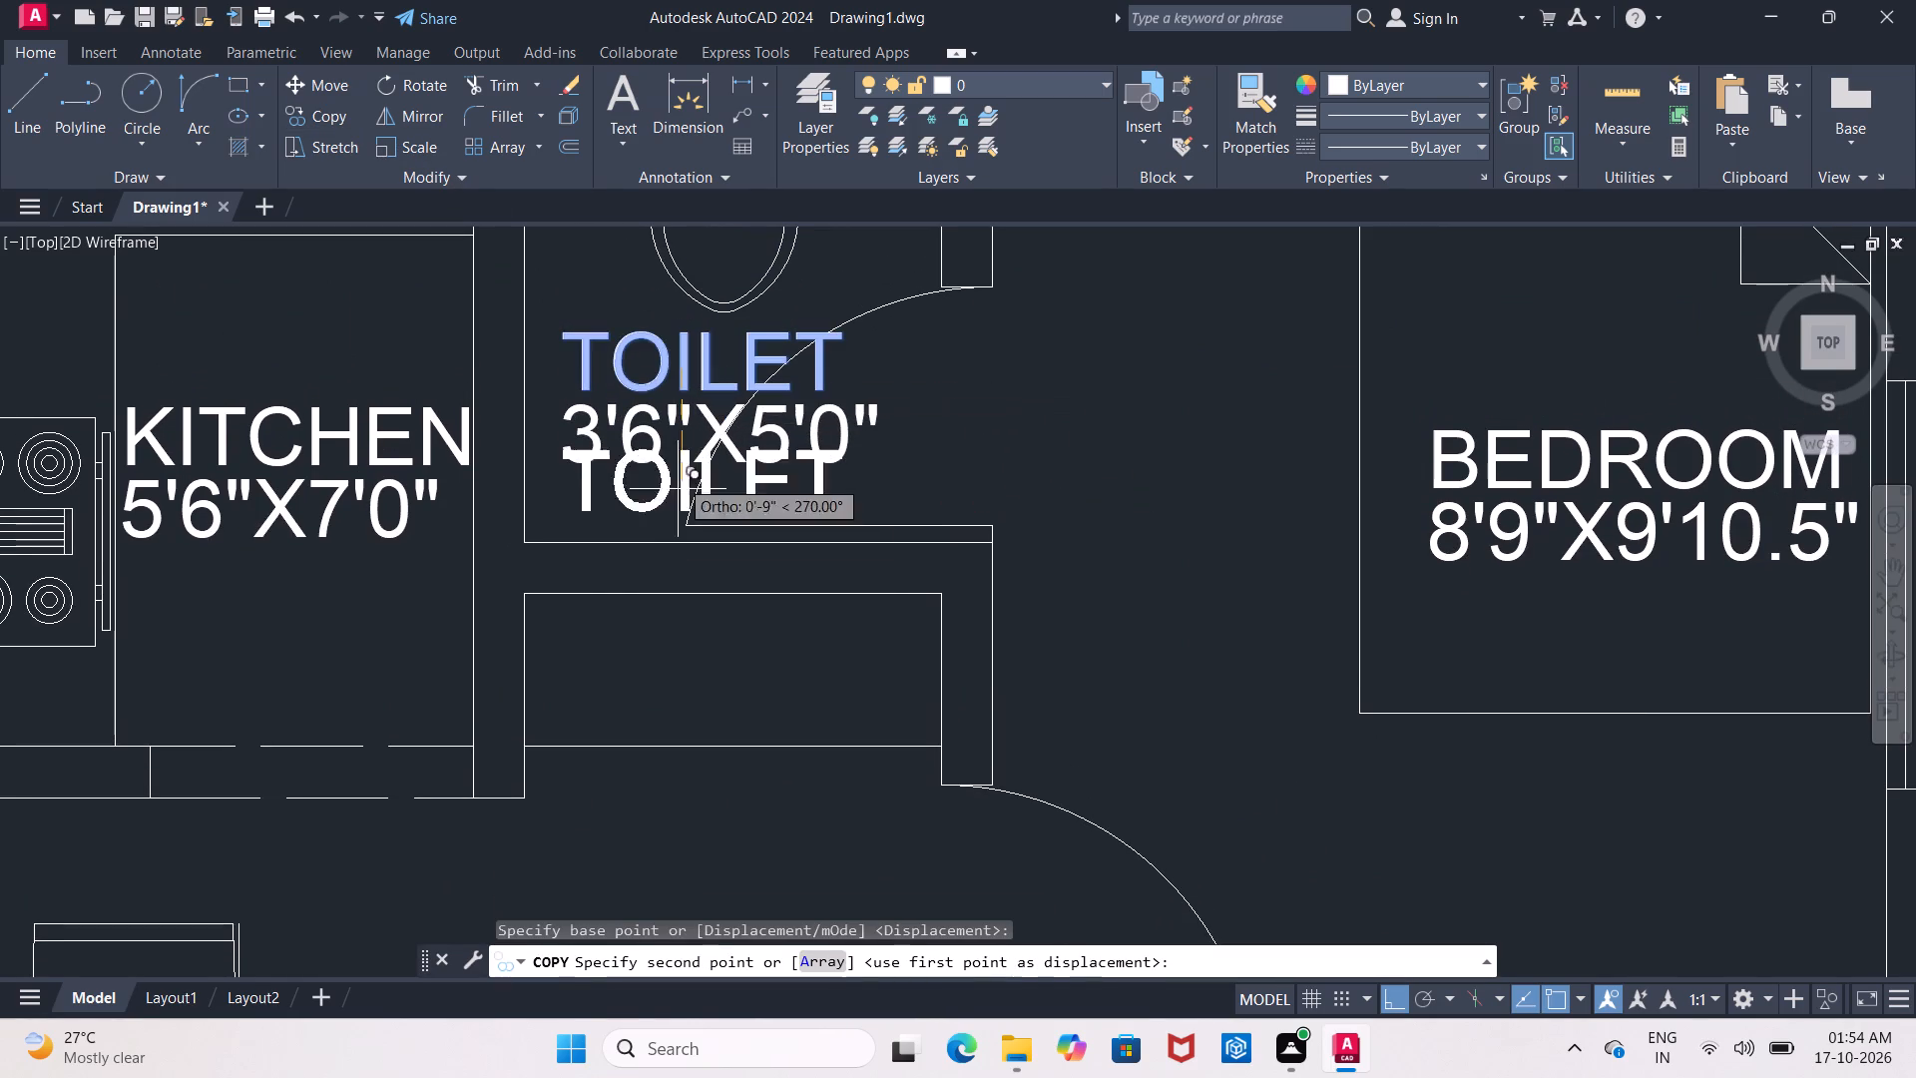
left_click(688, 665)
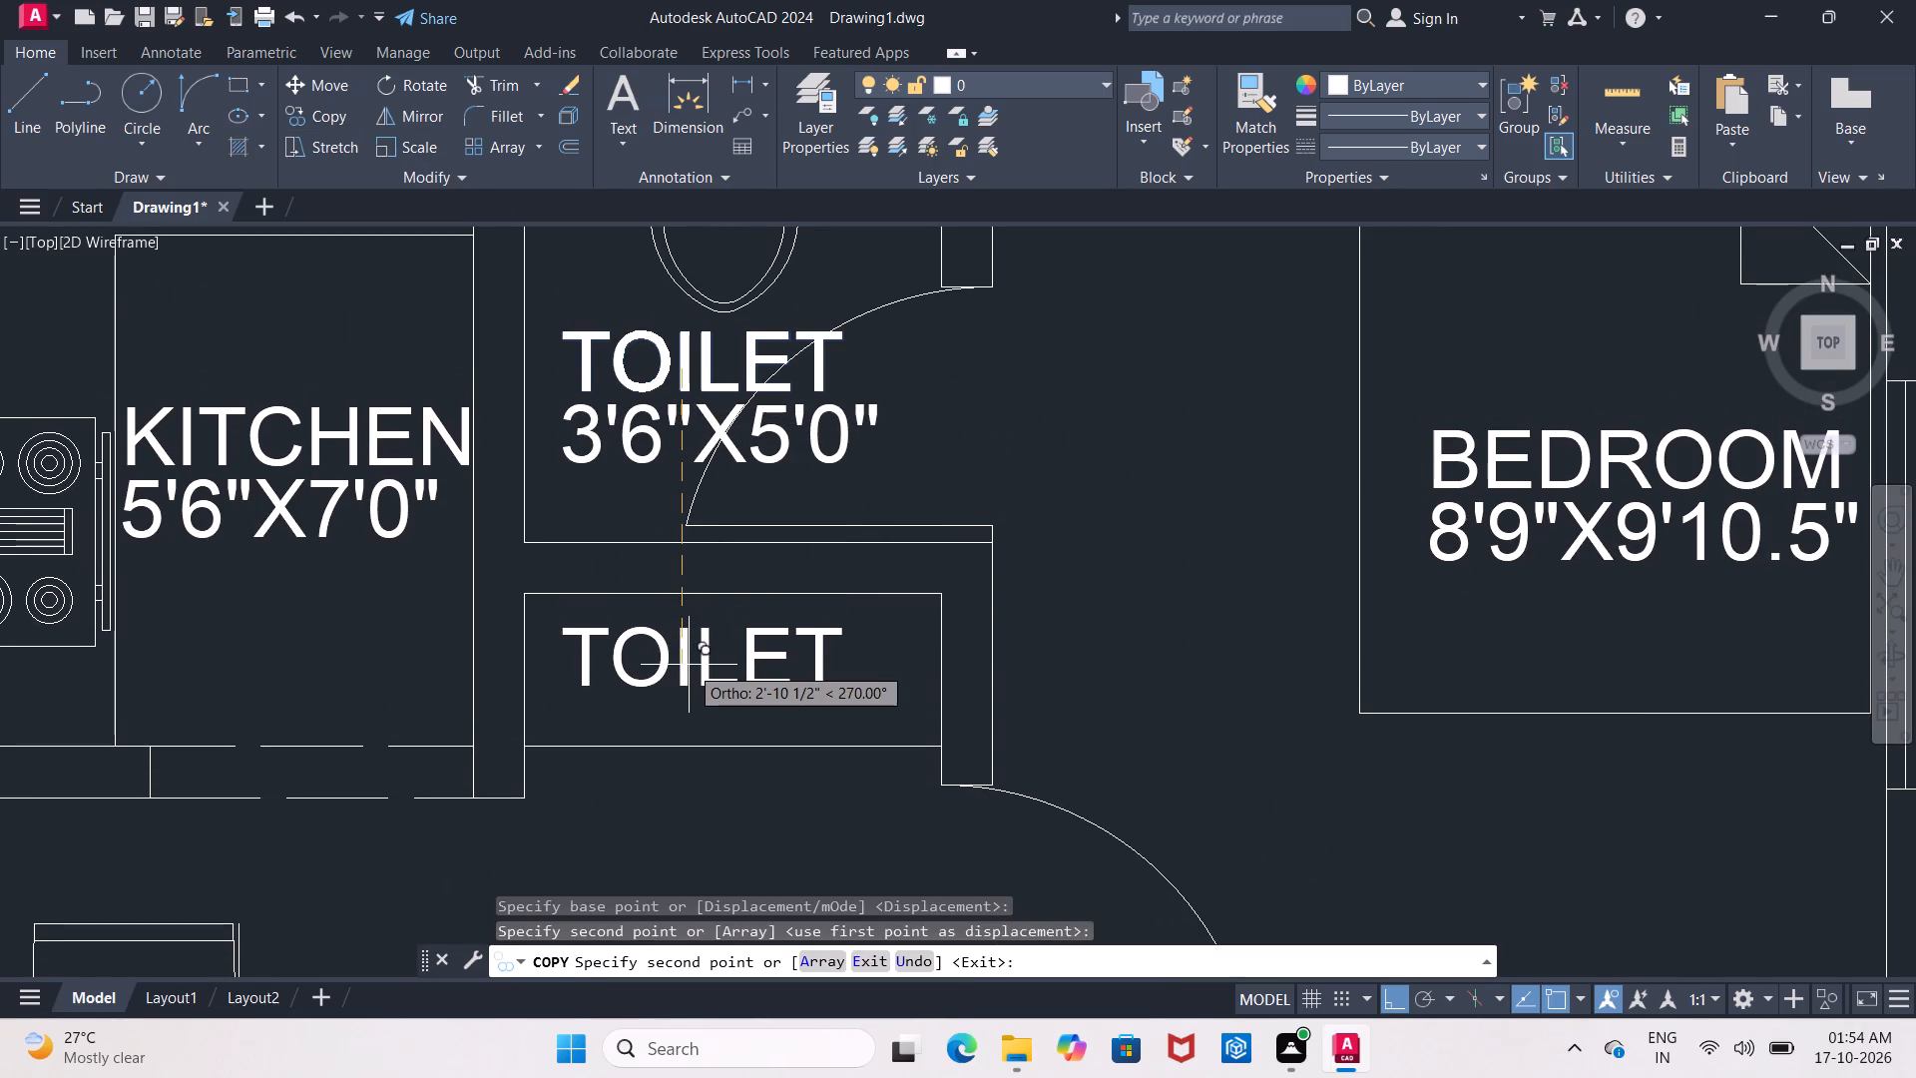
key("Escape")
Replace the copied TOILET text in the recess with SHOWCASE.
double_click(689, 663)
left_click(689, 663)
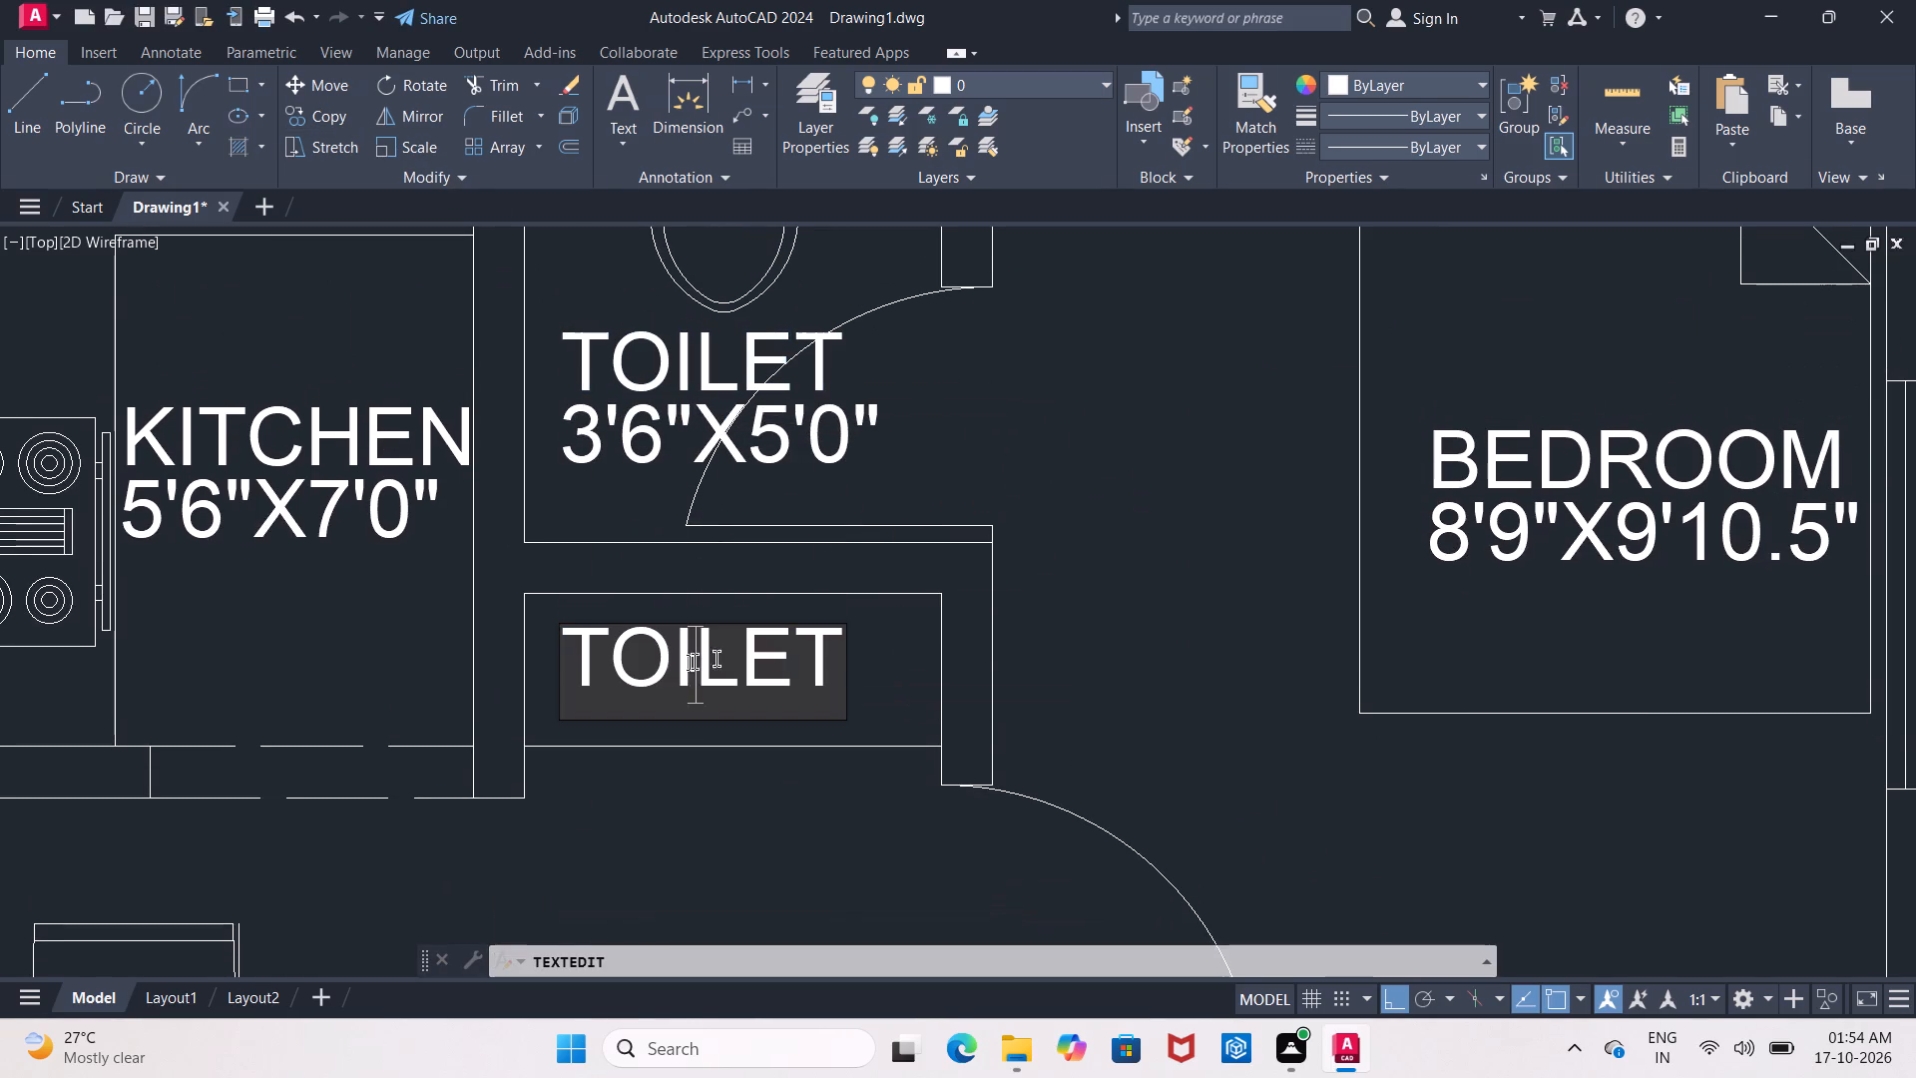
left_click(815, 657)
left_click(839, 662)
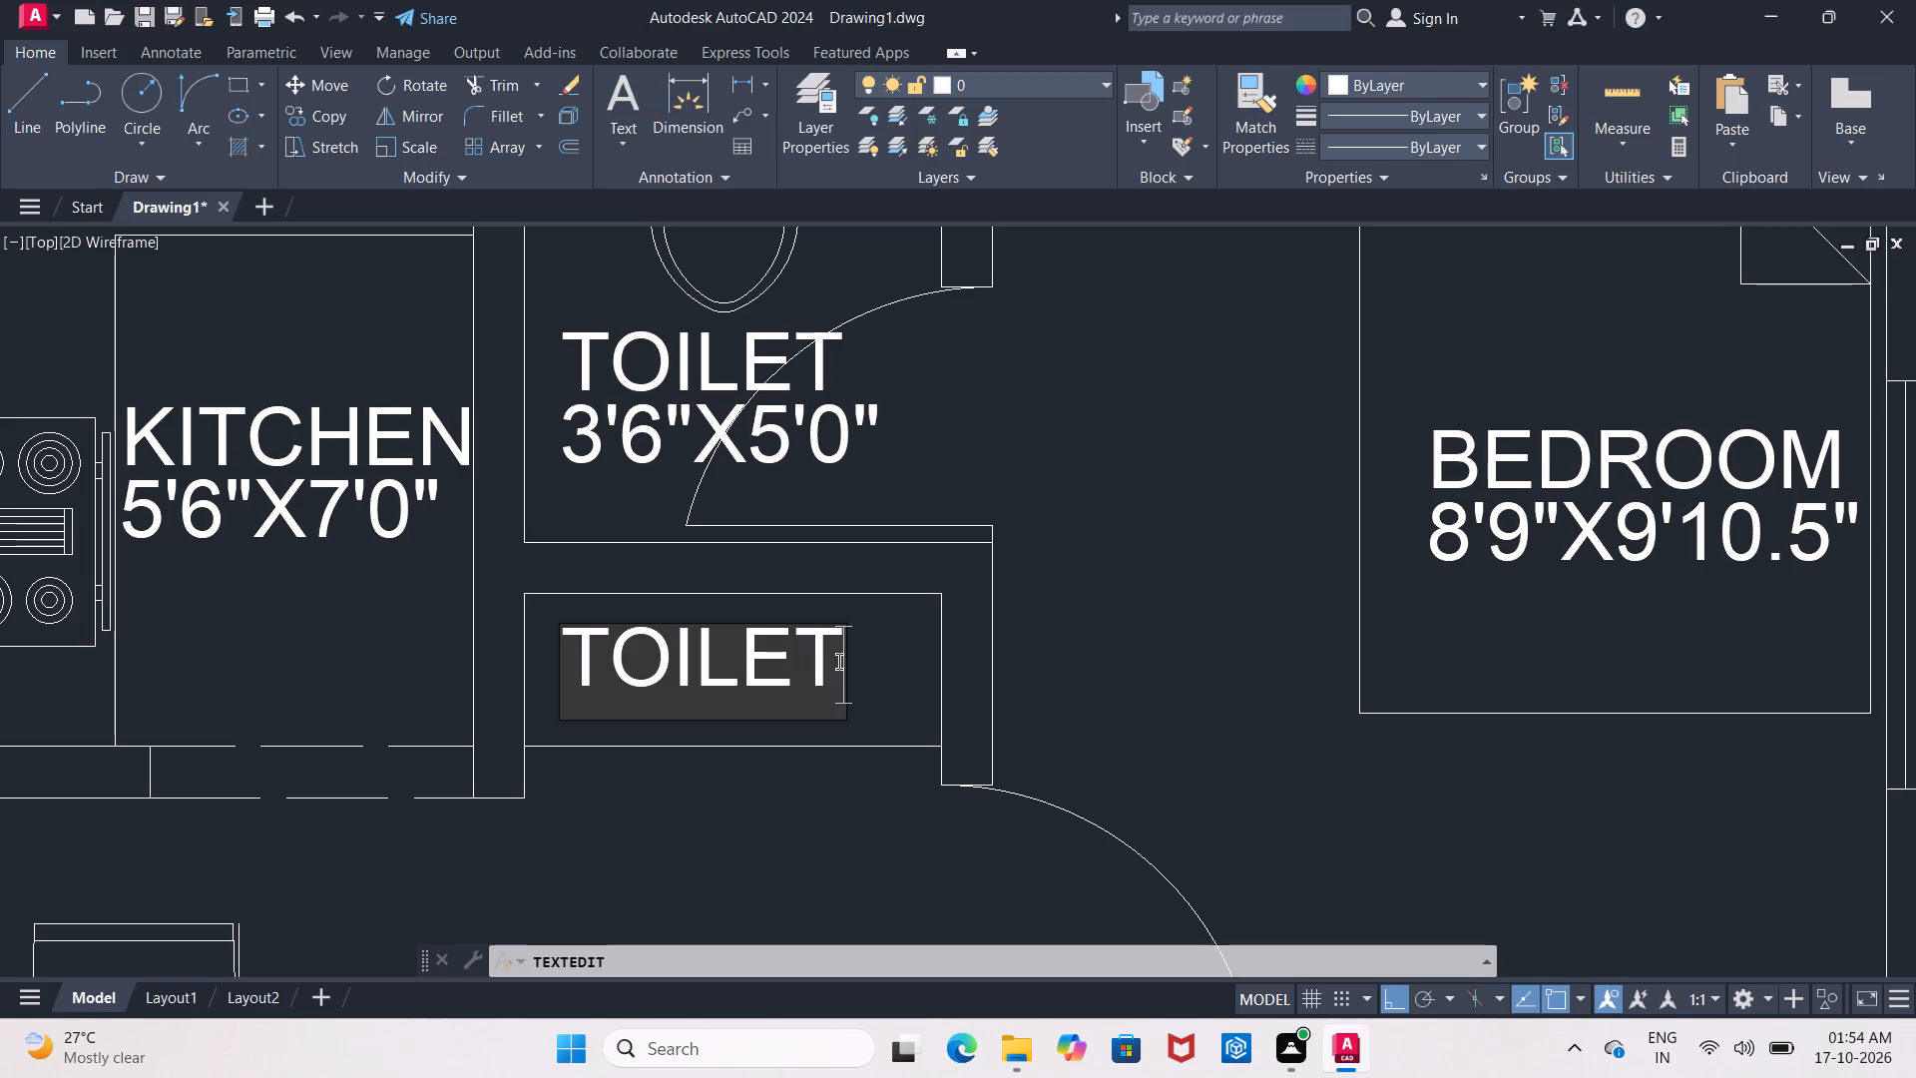
key("BackSpace")
key("BackSpace")
key("BackSpace")
key("BackSpace")
key("BackSpace")
key("BackSpace")
key("BackSpace")
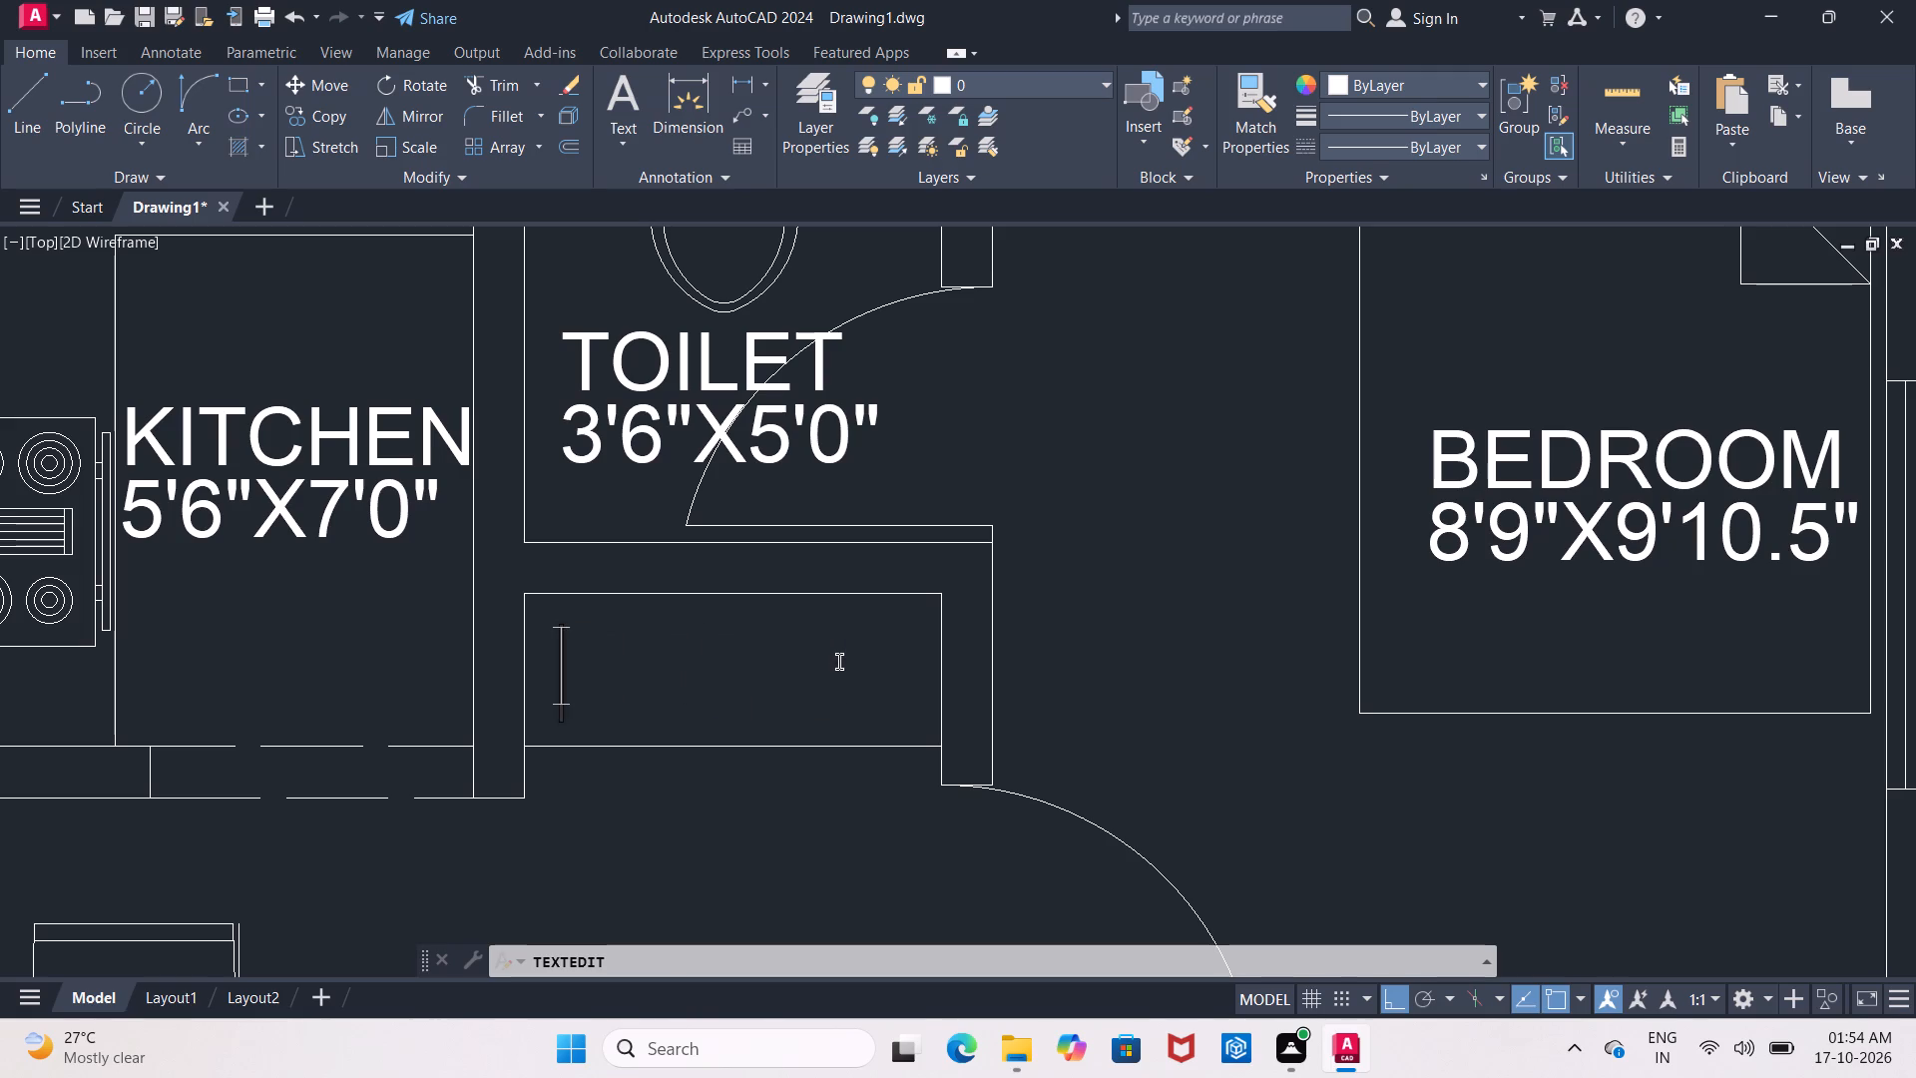
type("SHOWCASE")
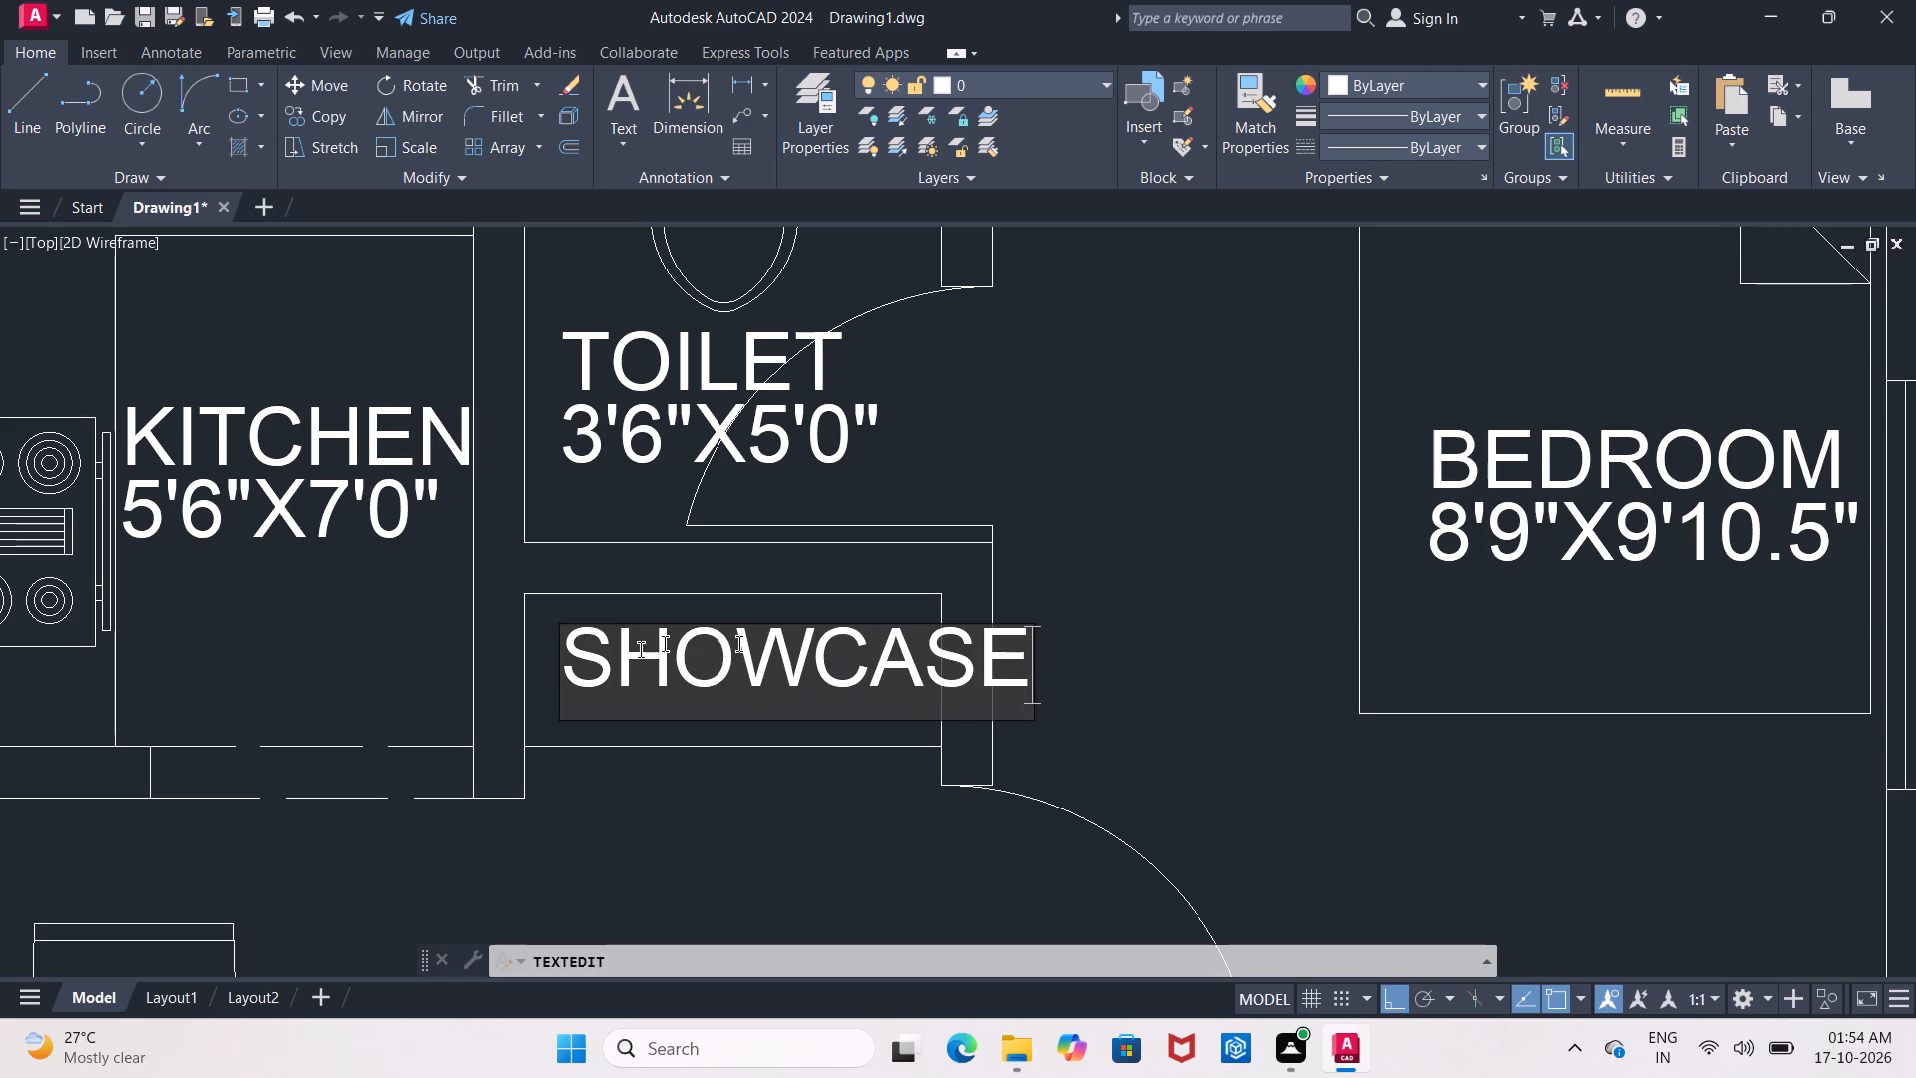
left_click(1243, 702)
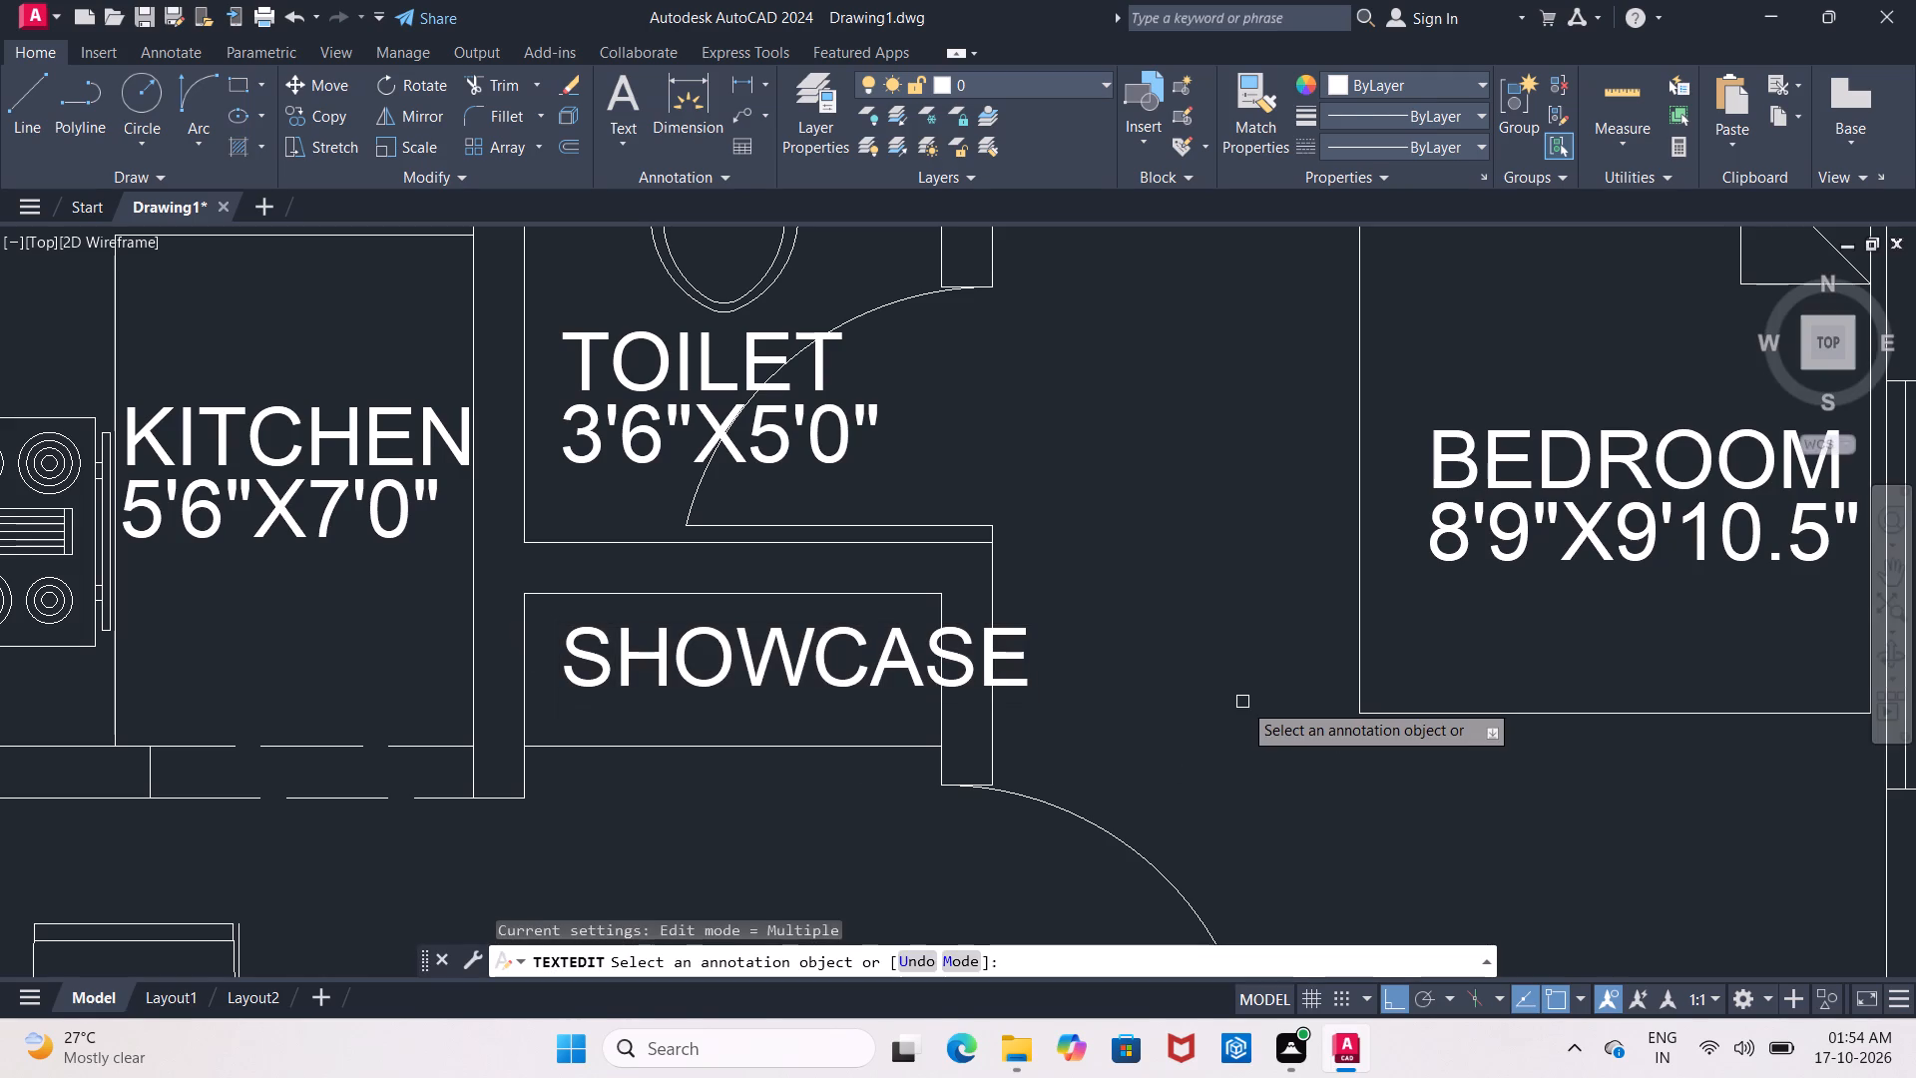
key("Escape")
Move the SHOWCASE text horizontally west so it starts at the recess's west edge.
left_click(783, 659)
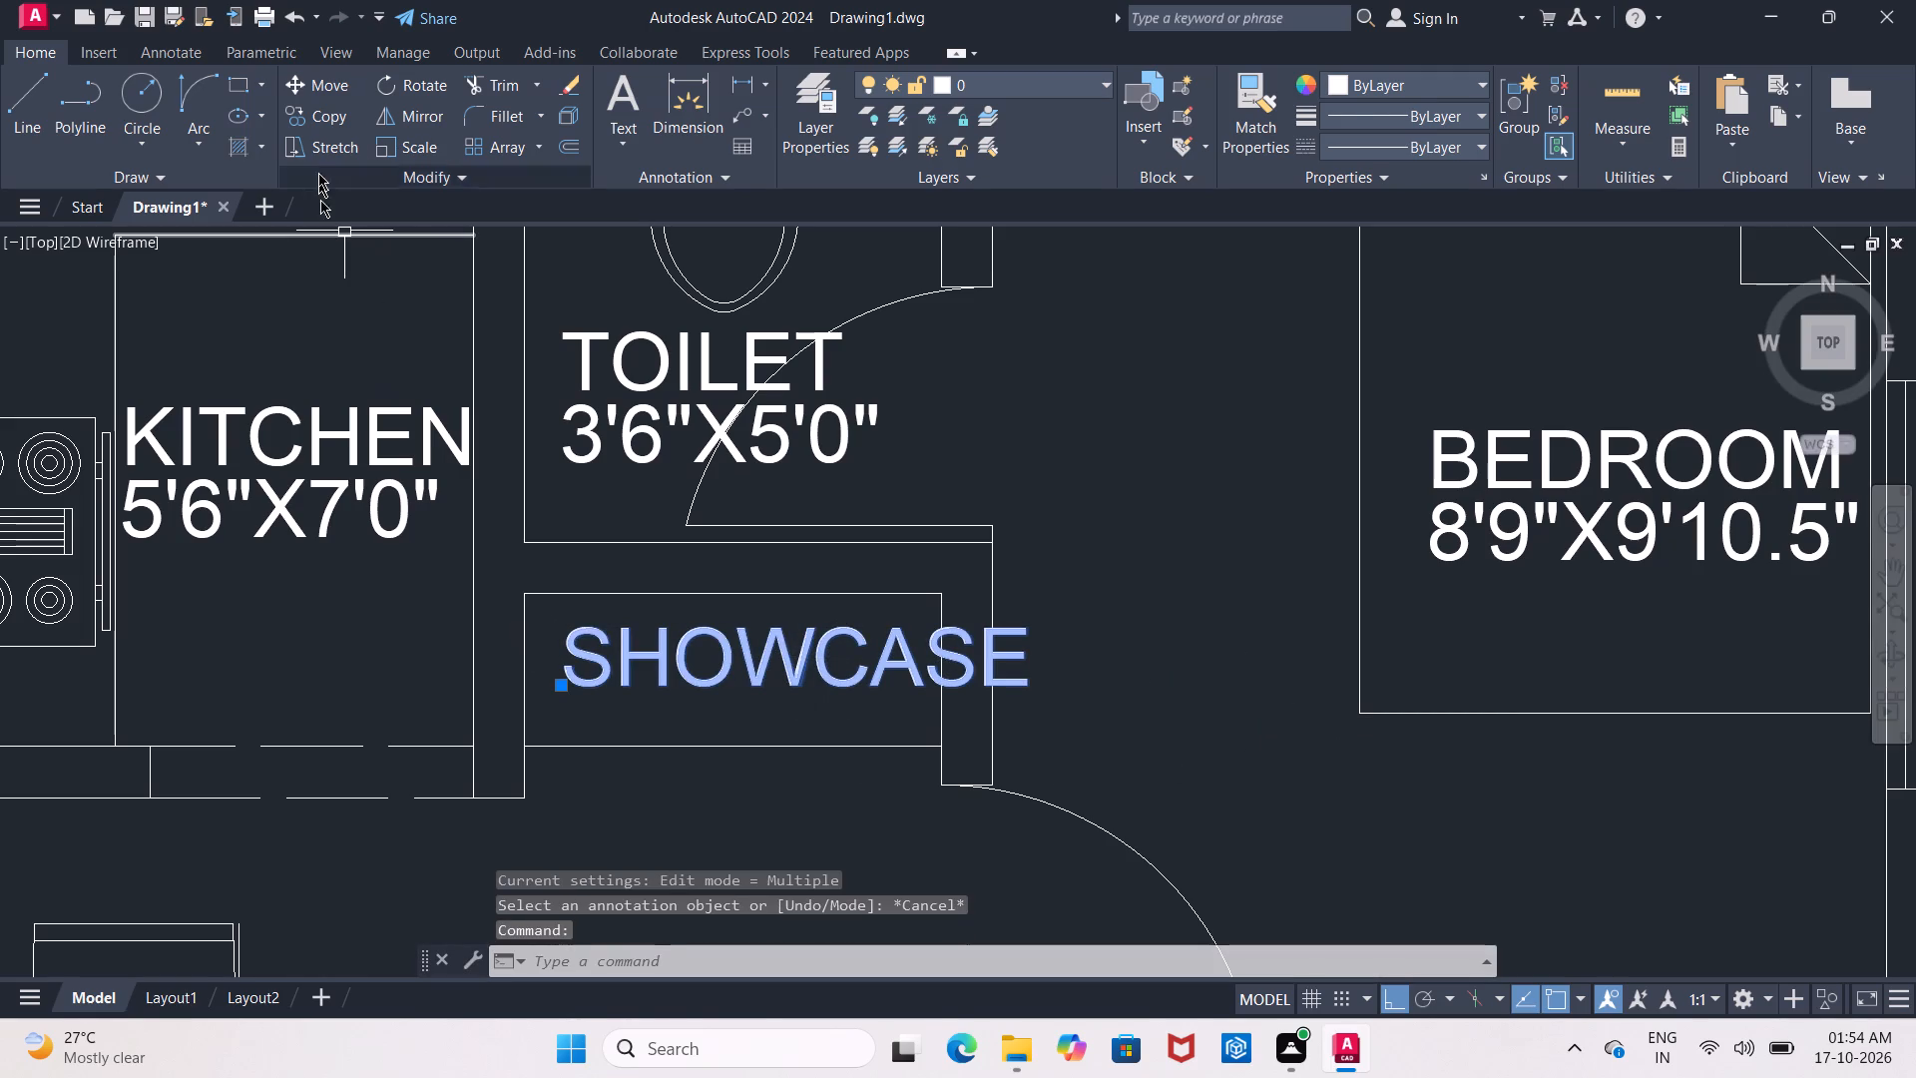
left_click(313, 81)
left_click(766, 669)
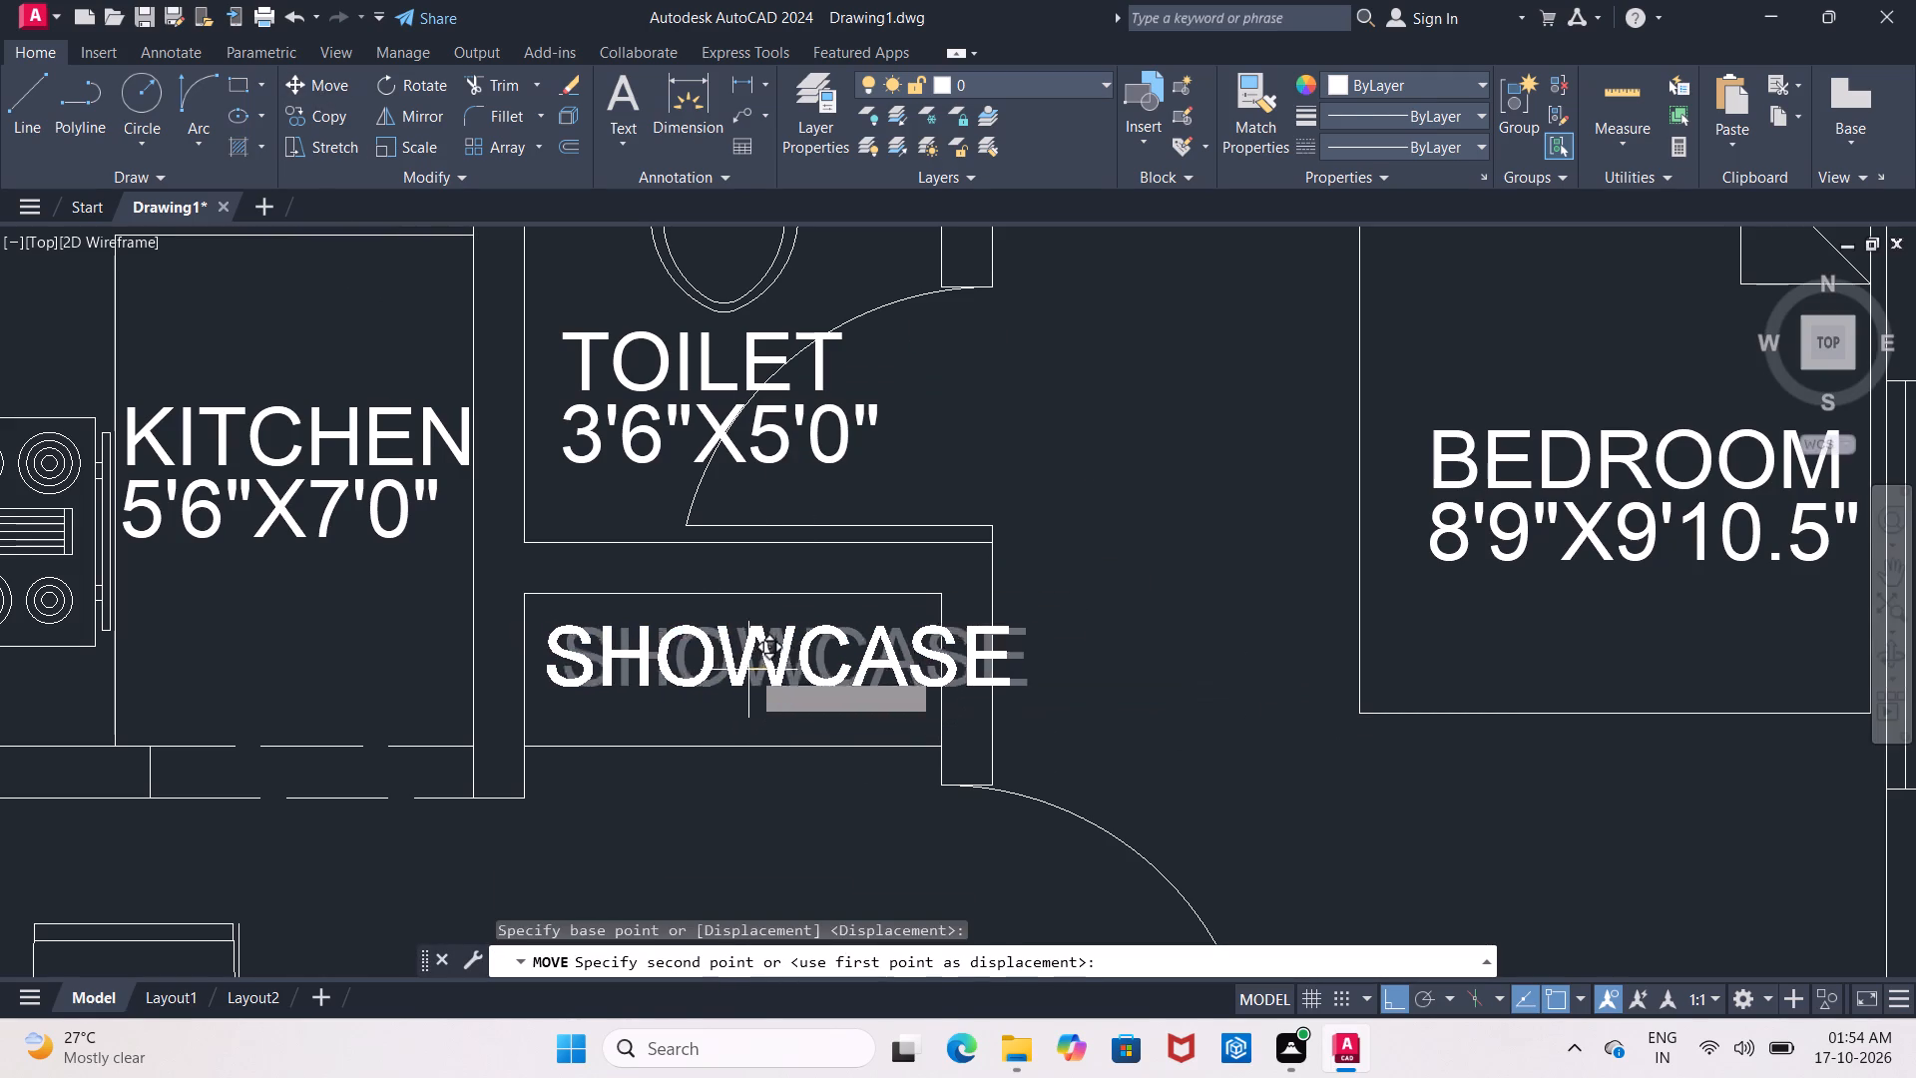
left_click(724, 676)
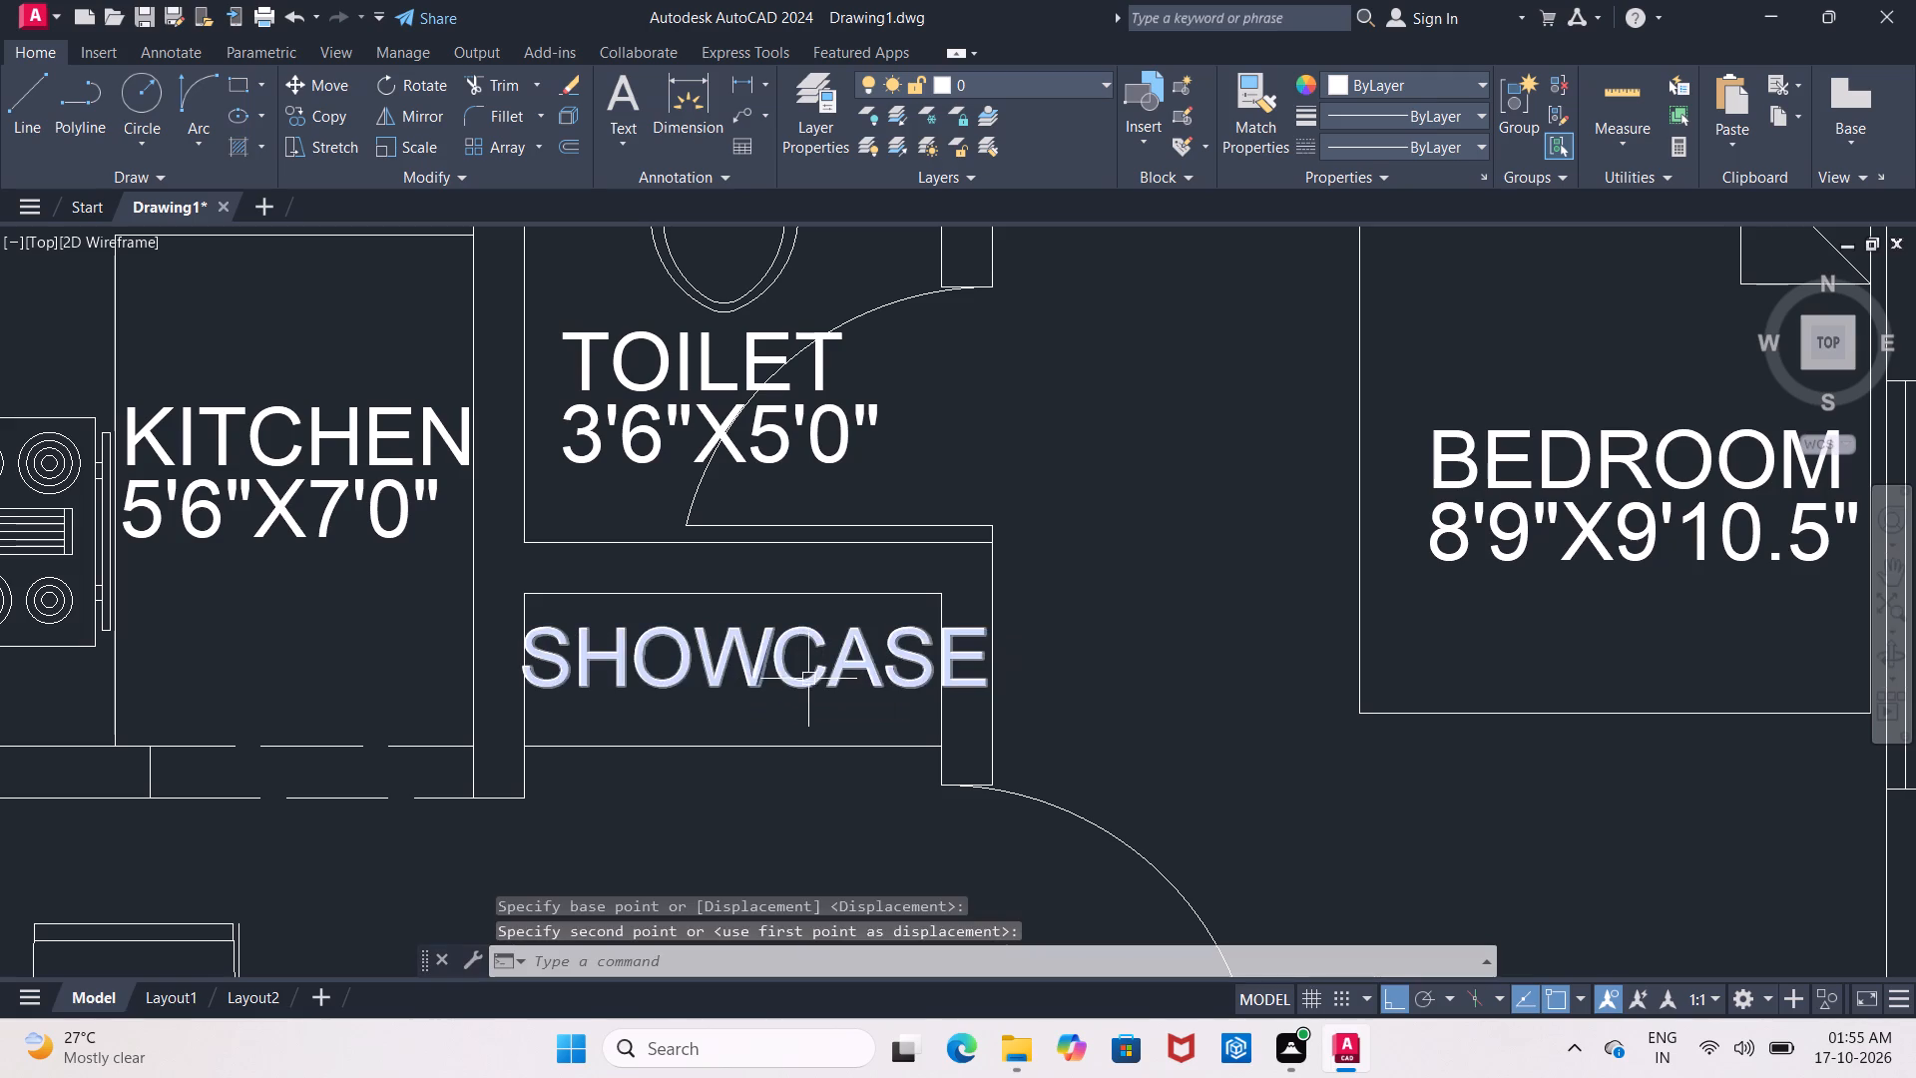
Scale the SHOWCASE text down from a base point near its first letter so it fits between the recess walls.
left_click(808, 671)
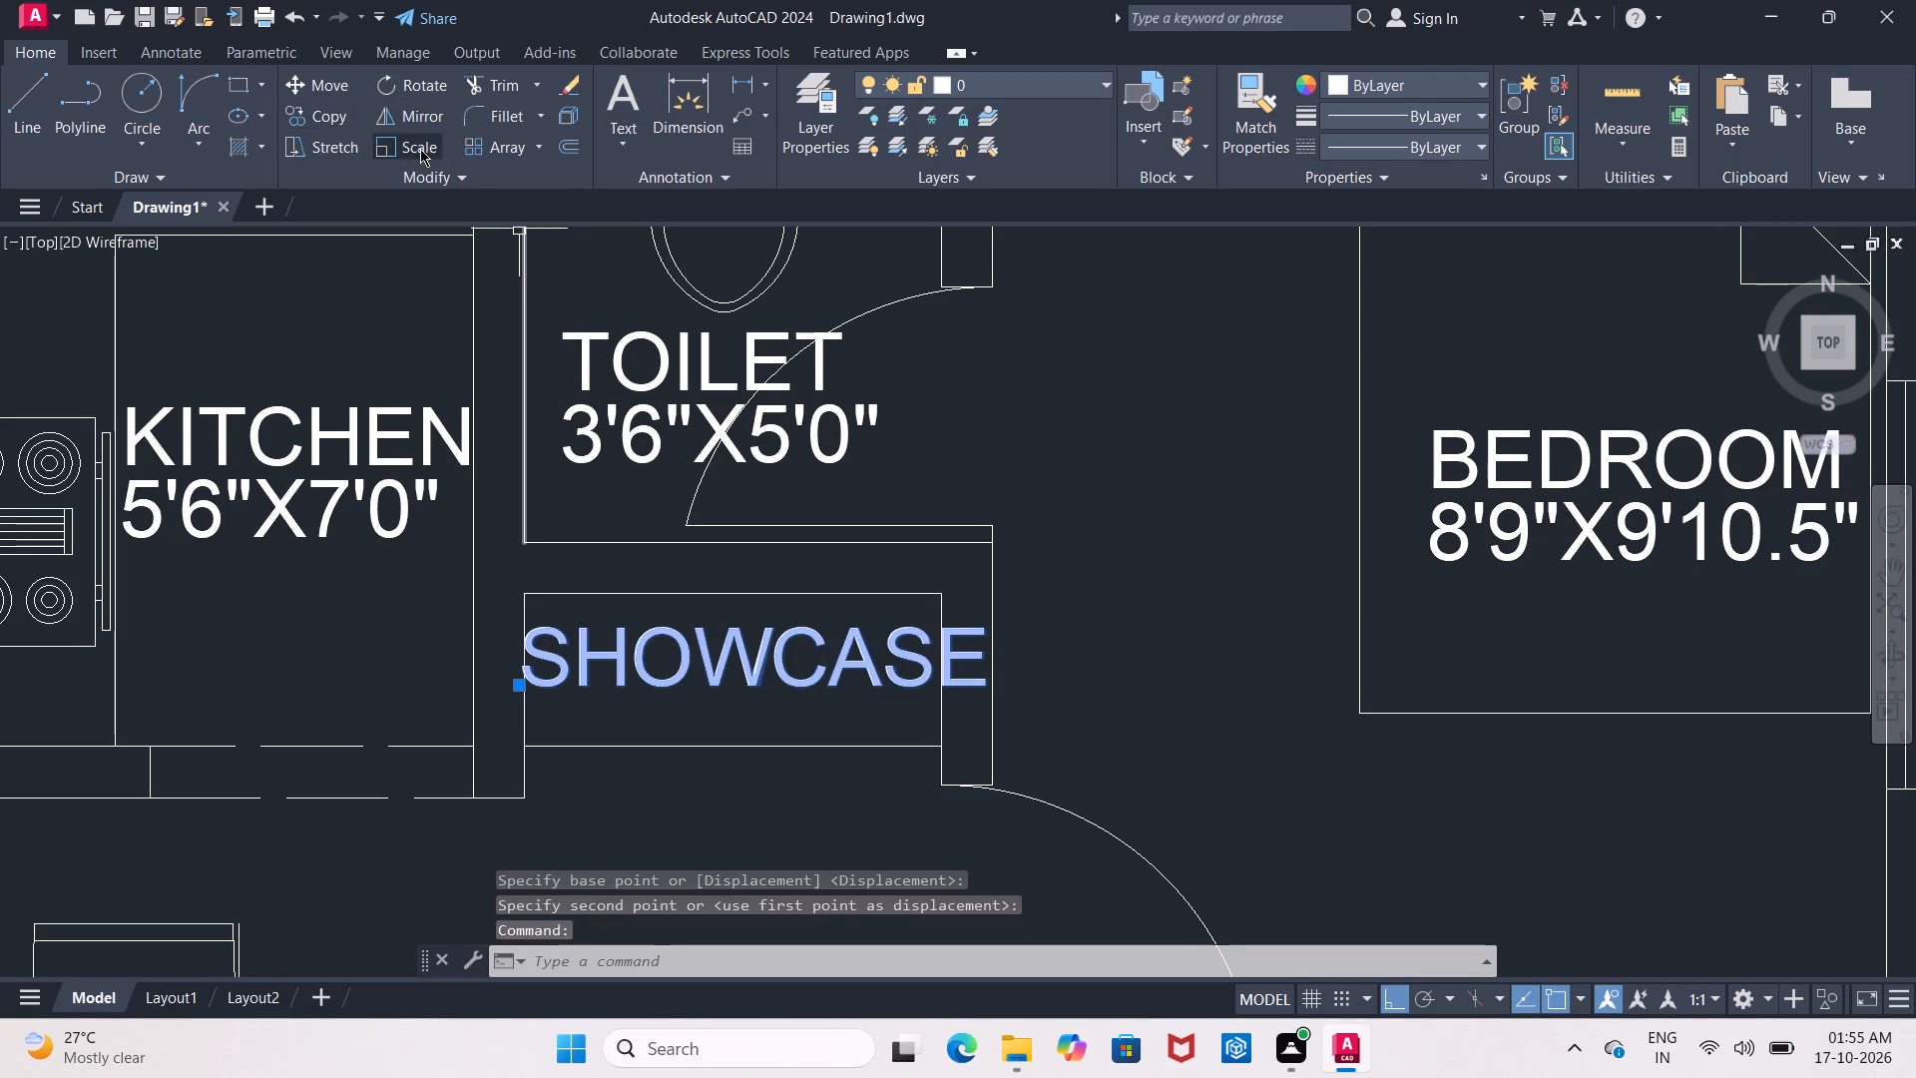
left_click(420, 149)
left_click(558, 685)
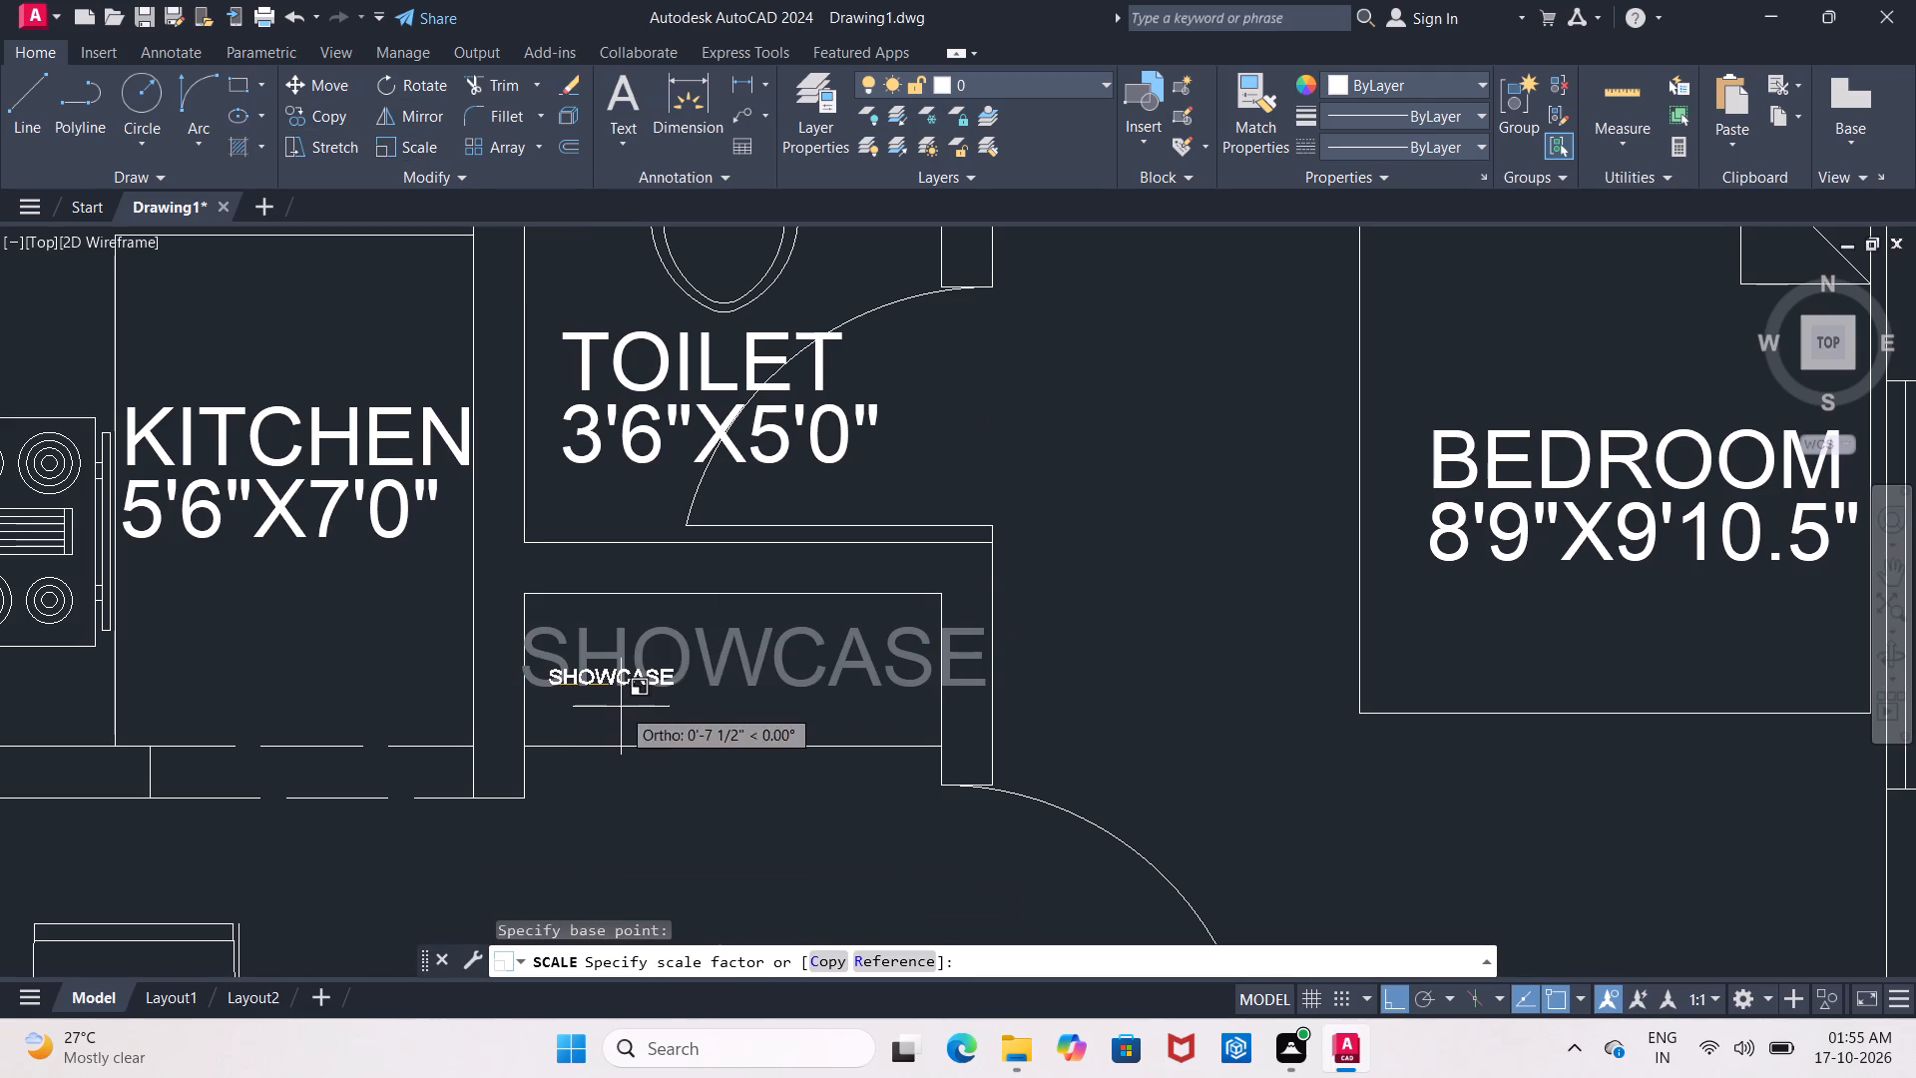
left_click(765, 710)
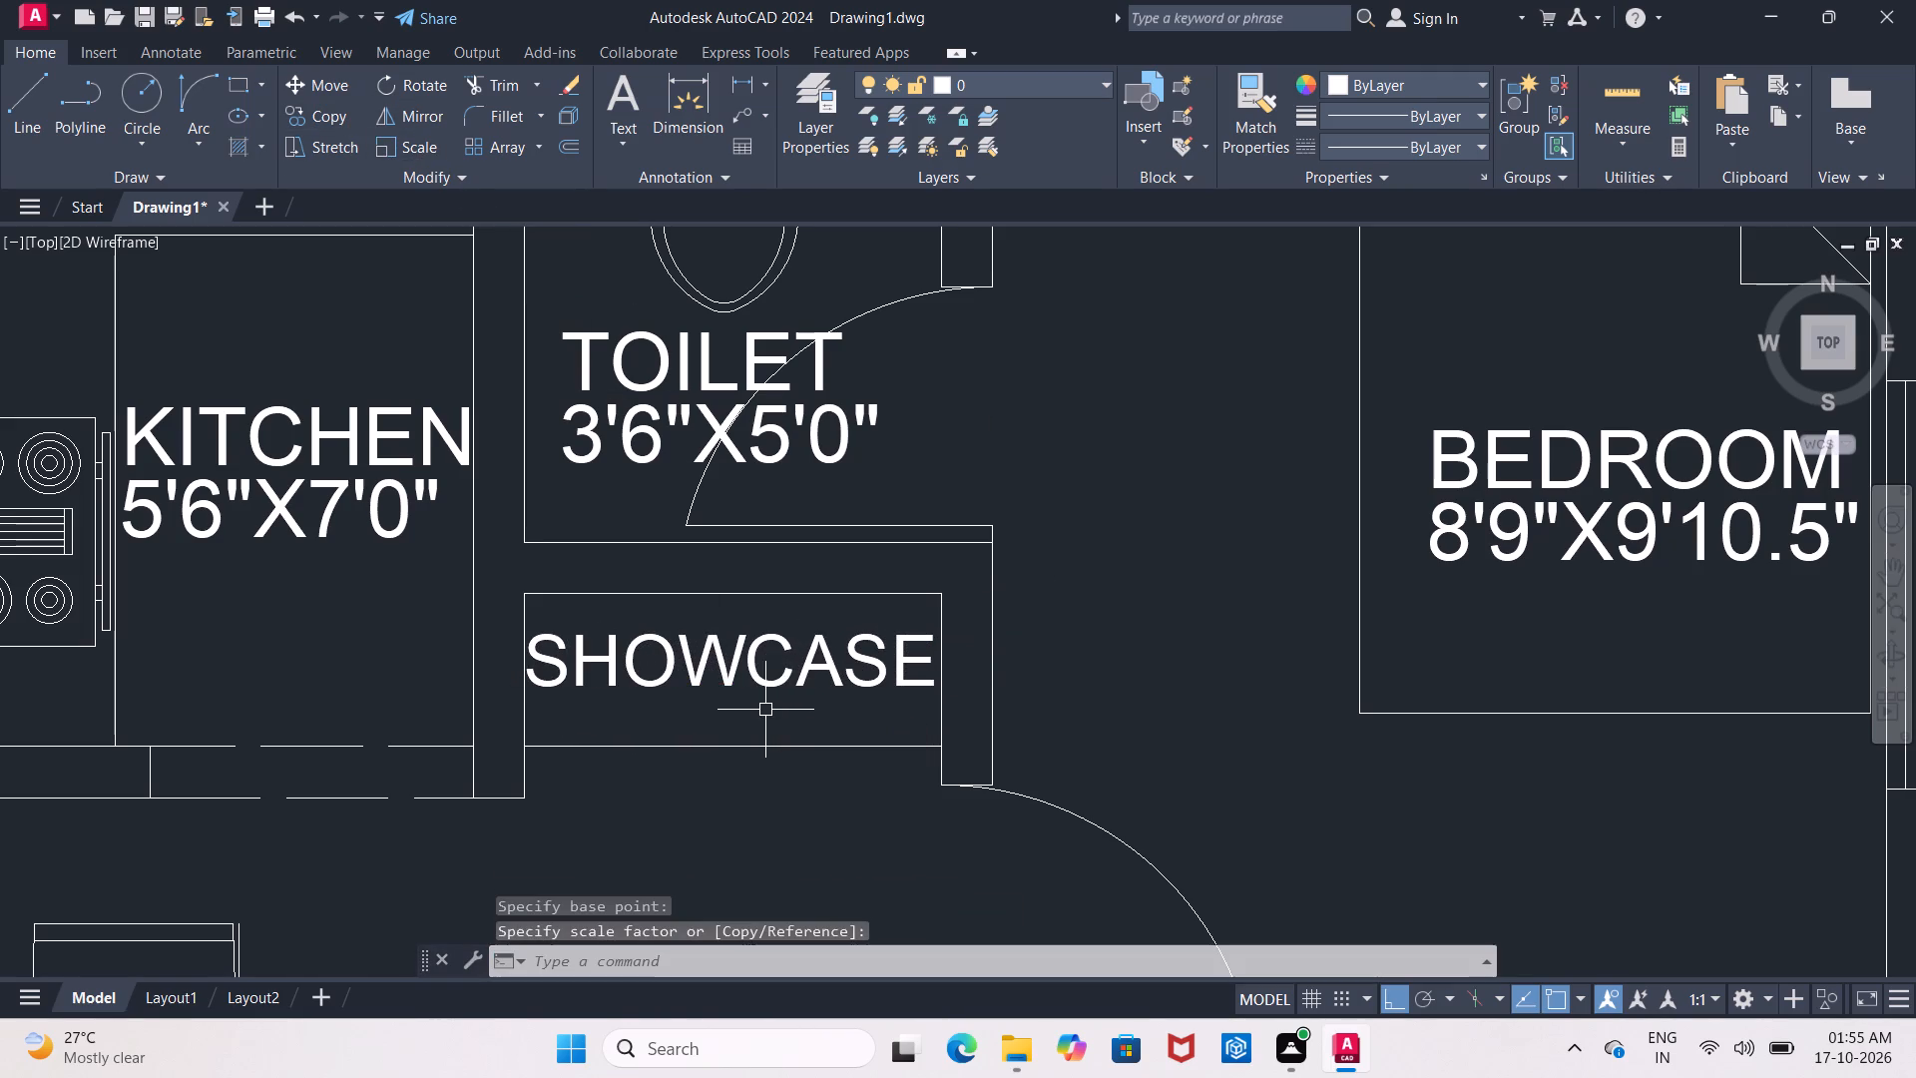
Replace the KITCHEN text in the living area above the puja room with LIVING/DINING.
scroll(746, 686, "down", 2)
middle_click_drag(781, 776, 706, 569)
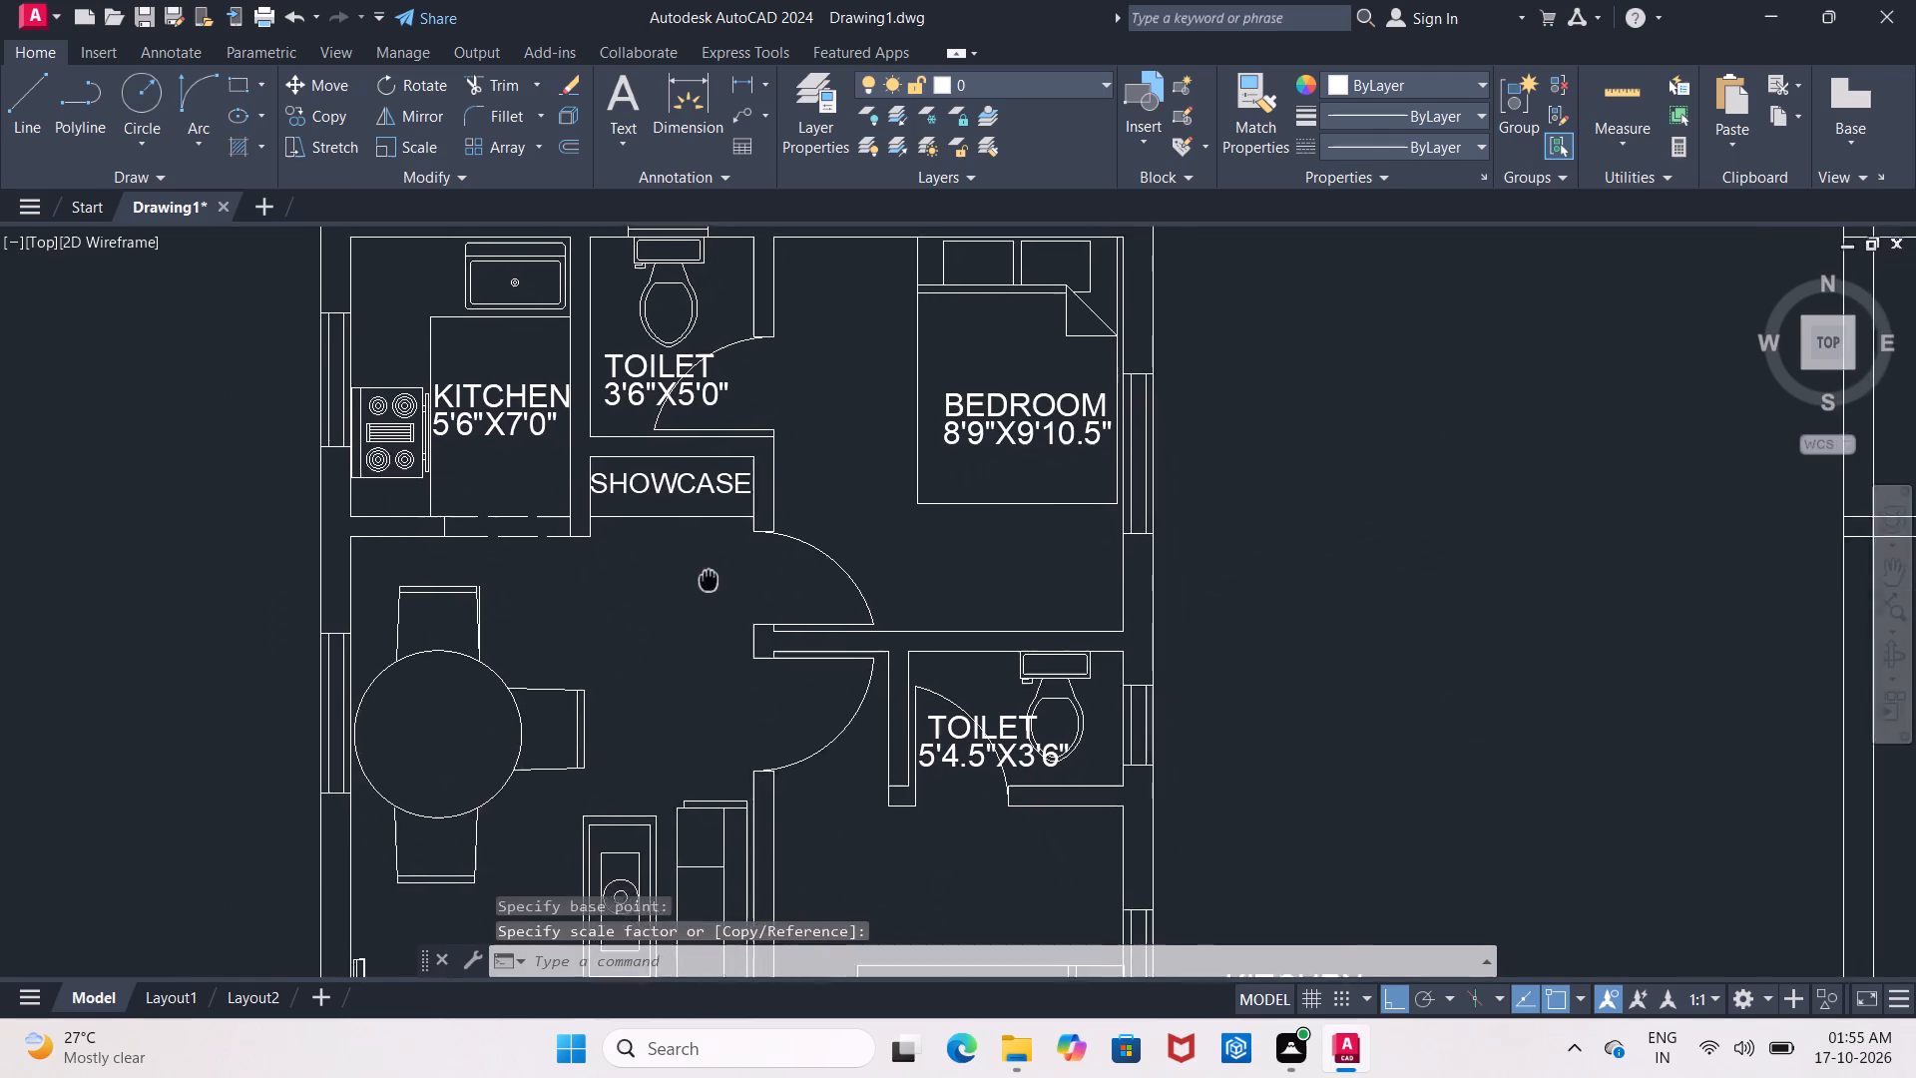
middle_click_drag(706, 569, 697, 540)
scroll(697, 540, "down", 1)
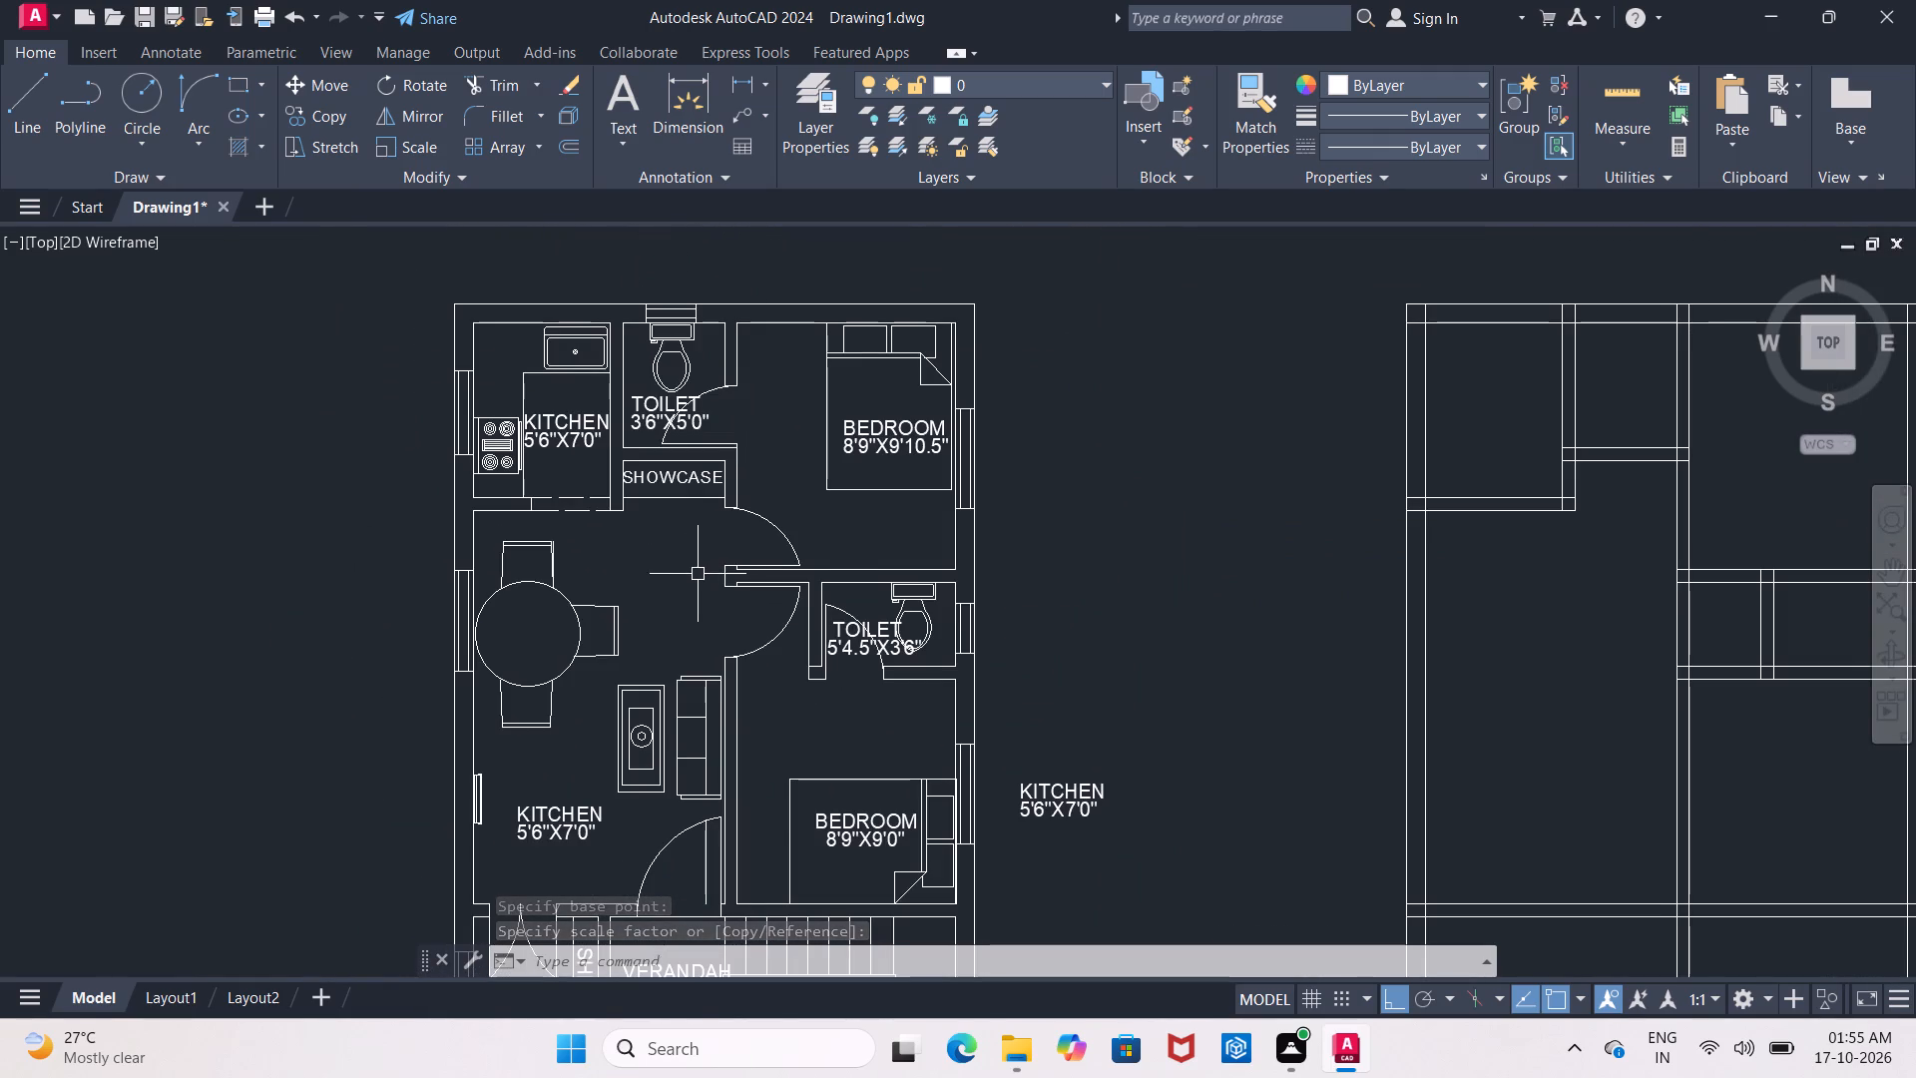
middle_click_drag(662, 645, 697, 533)
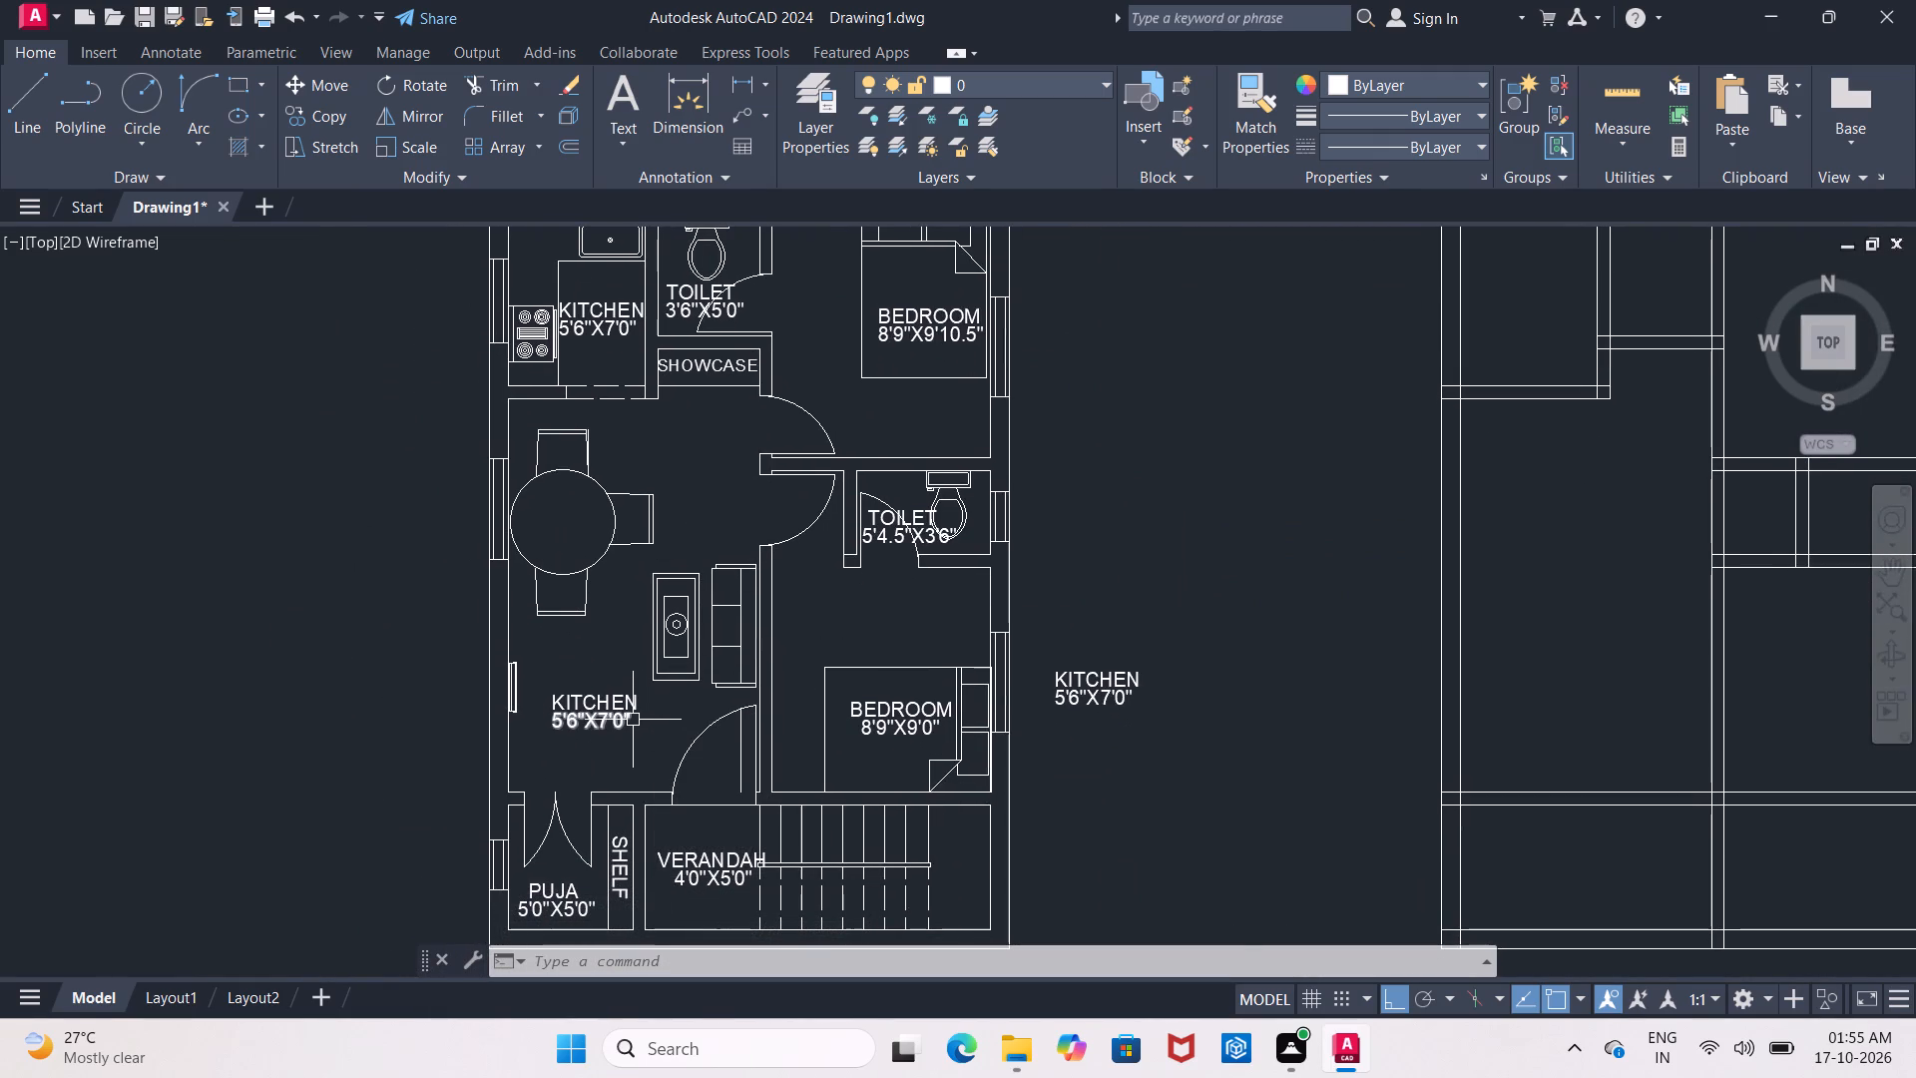
scroll(609, 709, "up", 4)
middle_click_drag(607, 701, 612, 617)
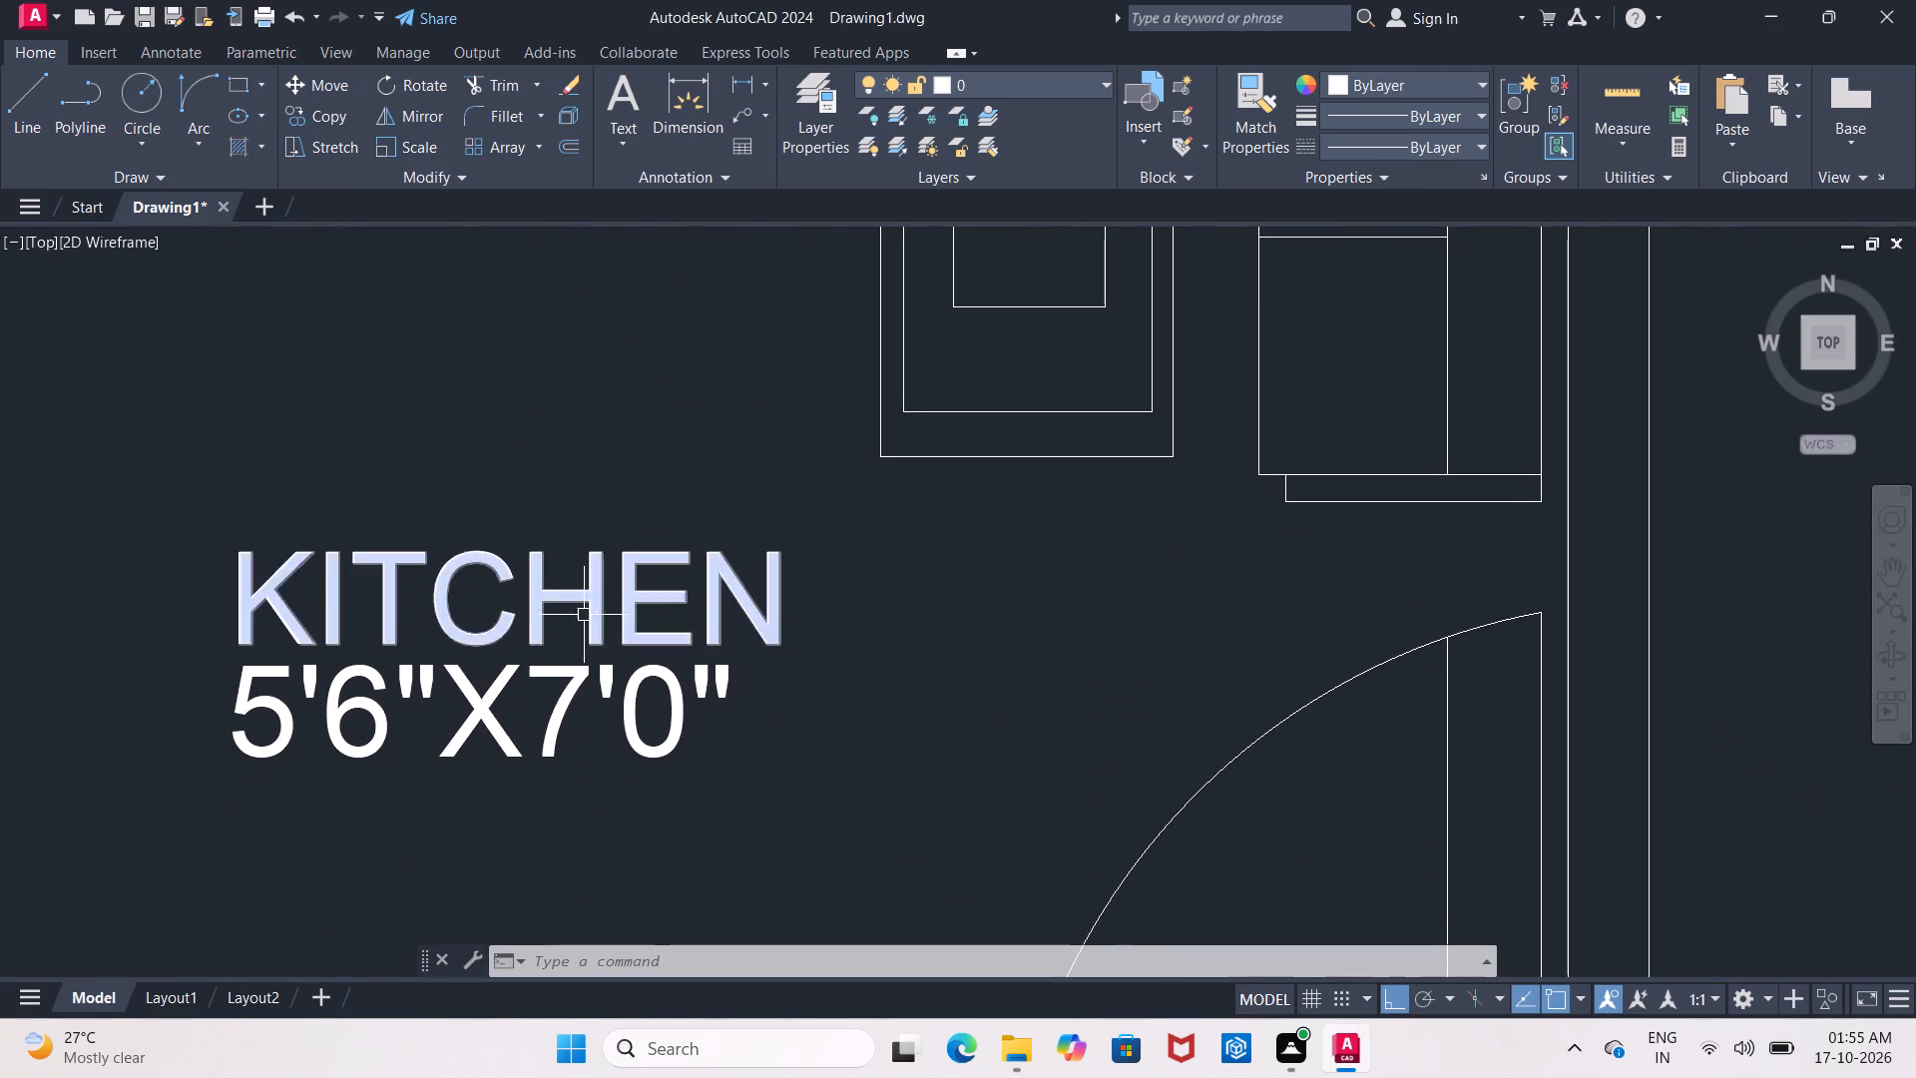
triple_click(575, 605)
left_click(673, 610)
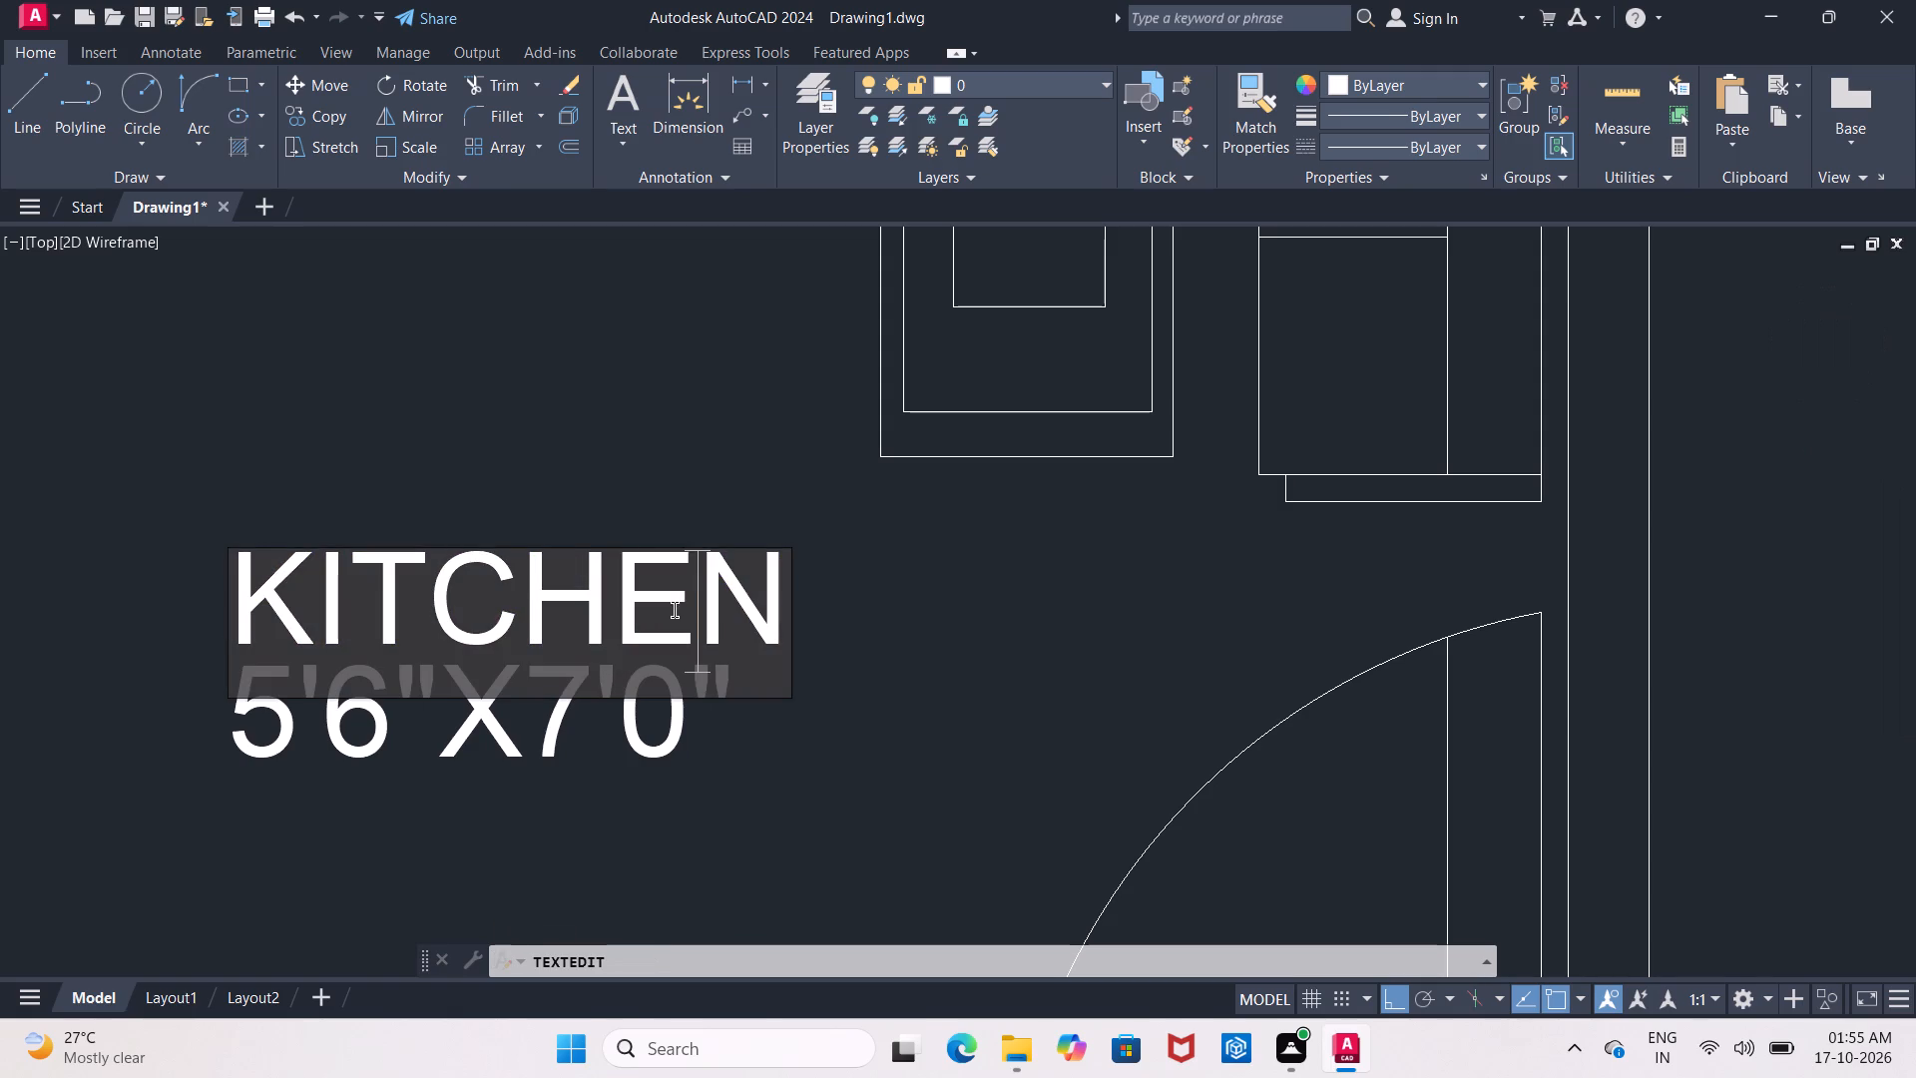
left_click(754, 613)
key("BackSpace")
key("BackSpace")
key("BackSpace")
key("BackSpace")
key("BackSpace")
key("BackSpace")
key("BackSpace")
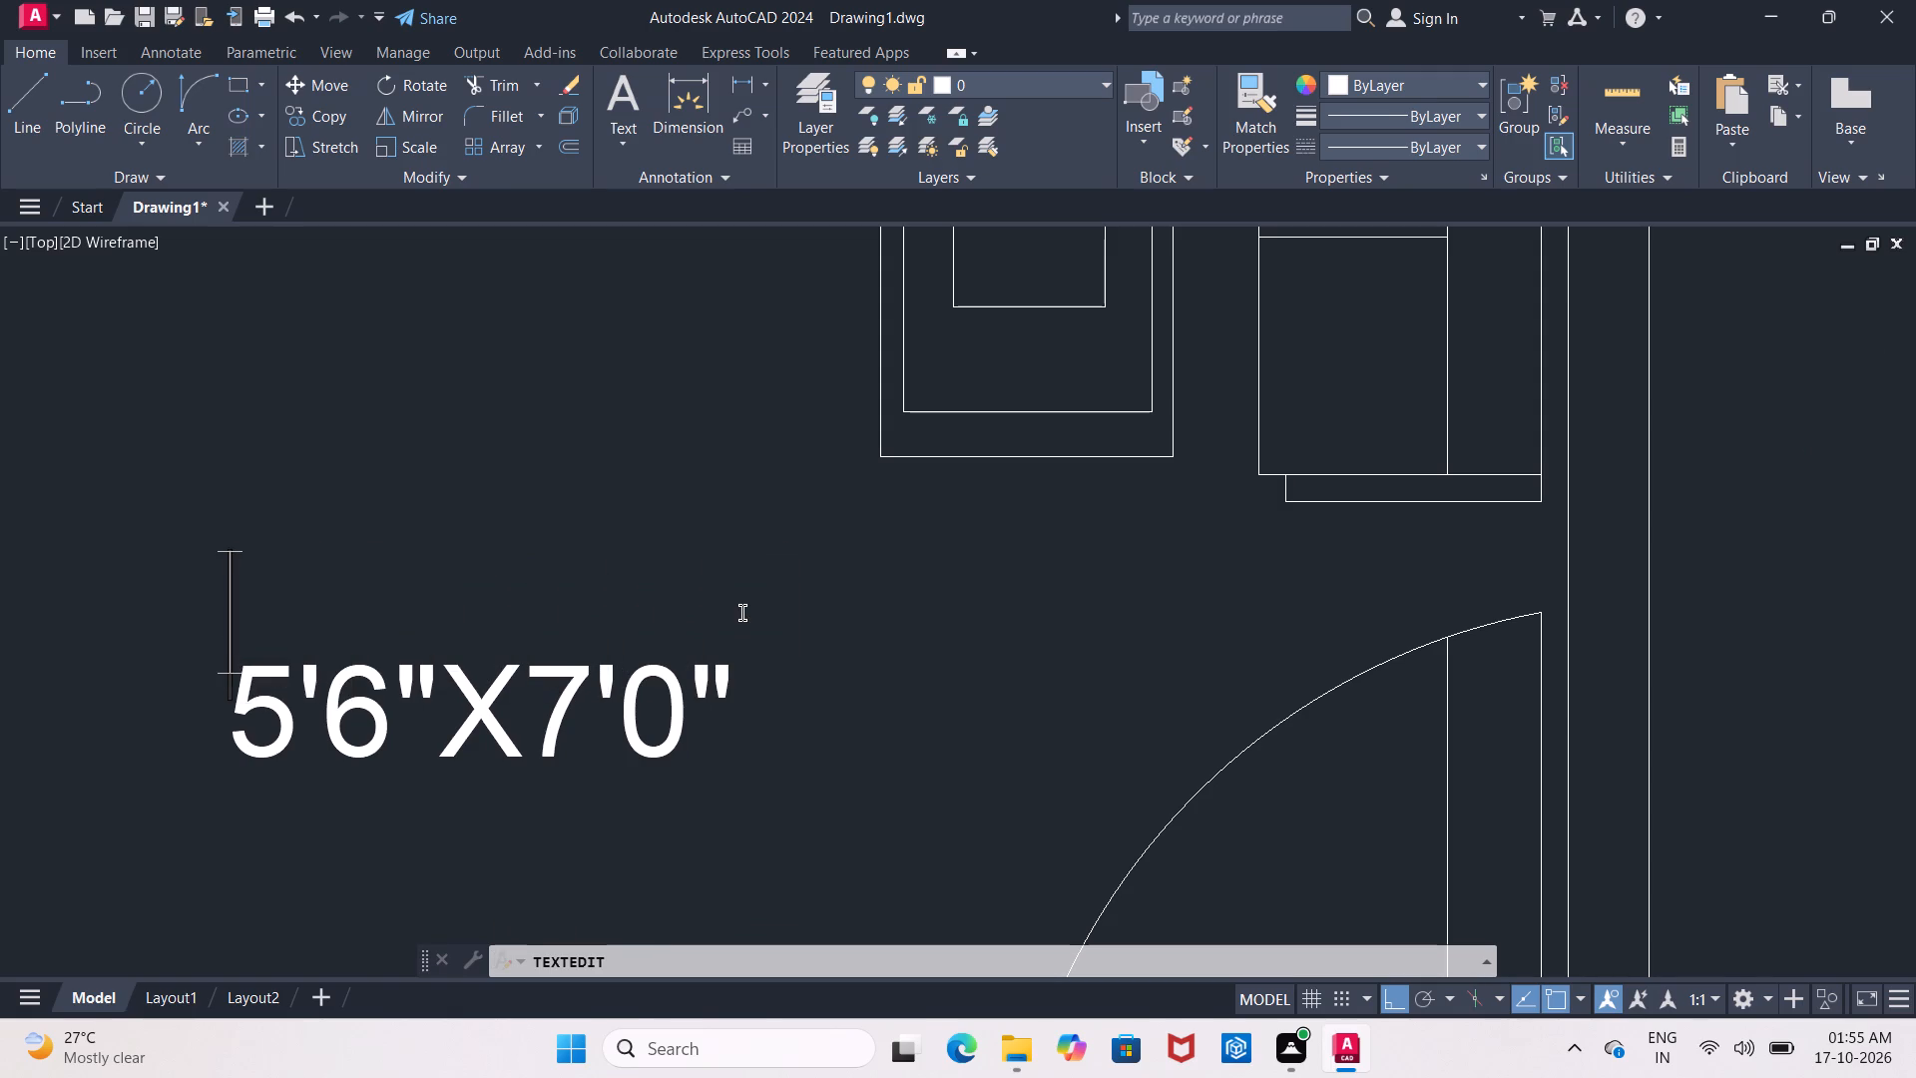
type("LI")
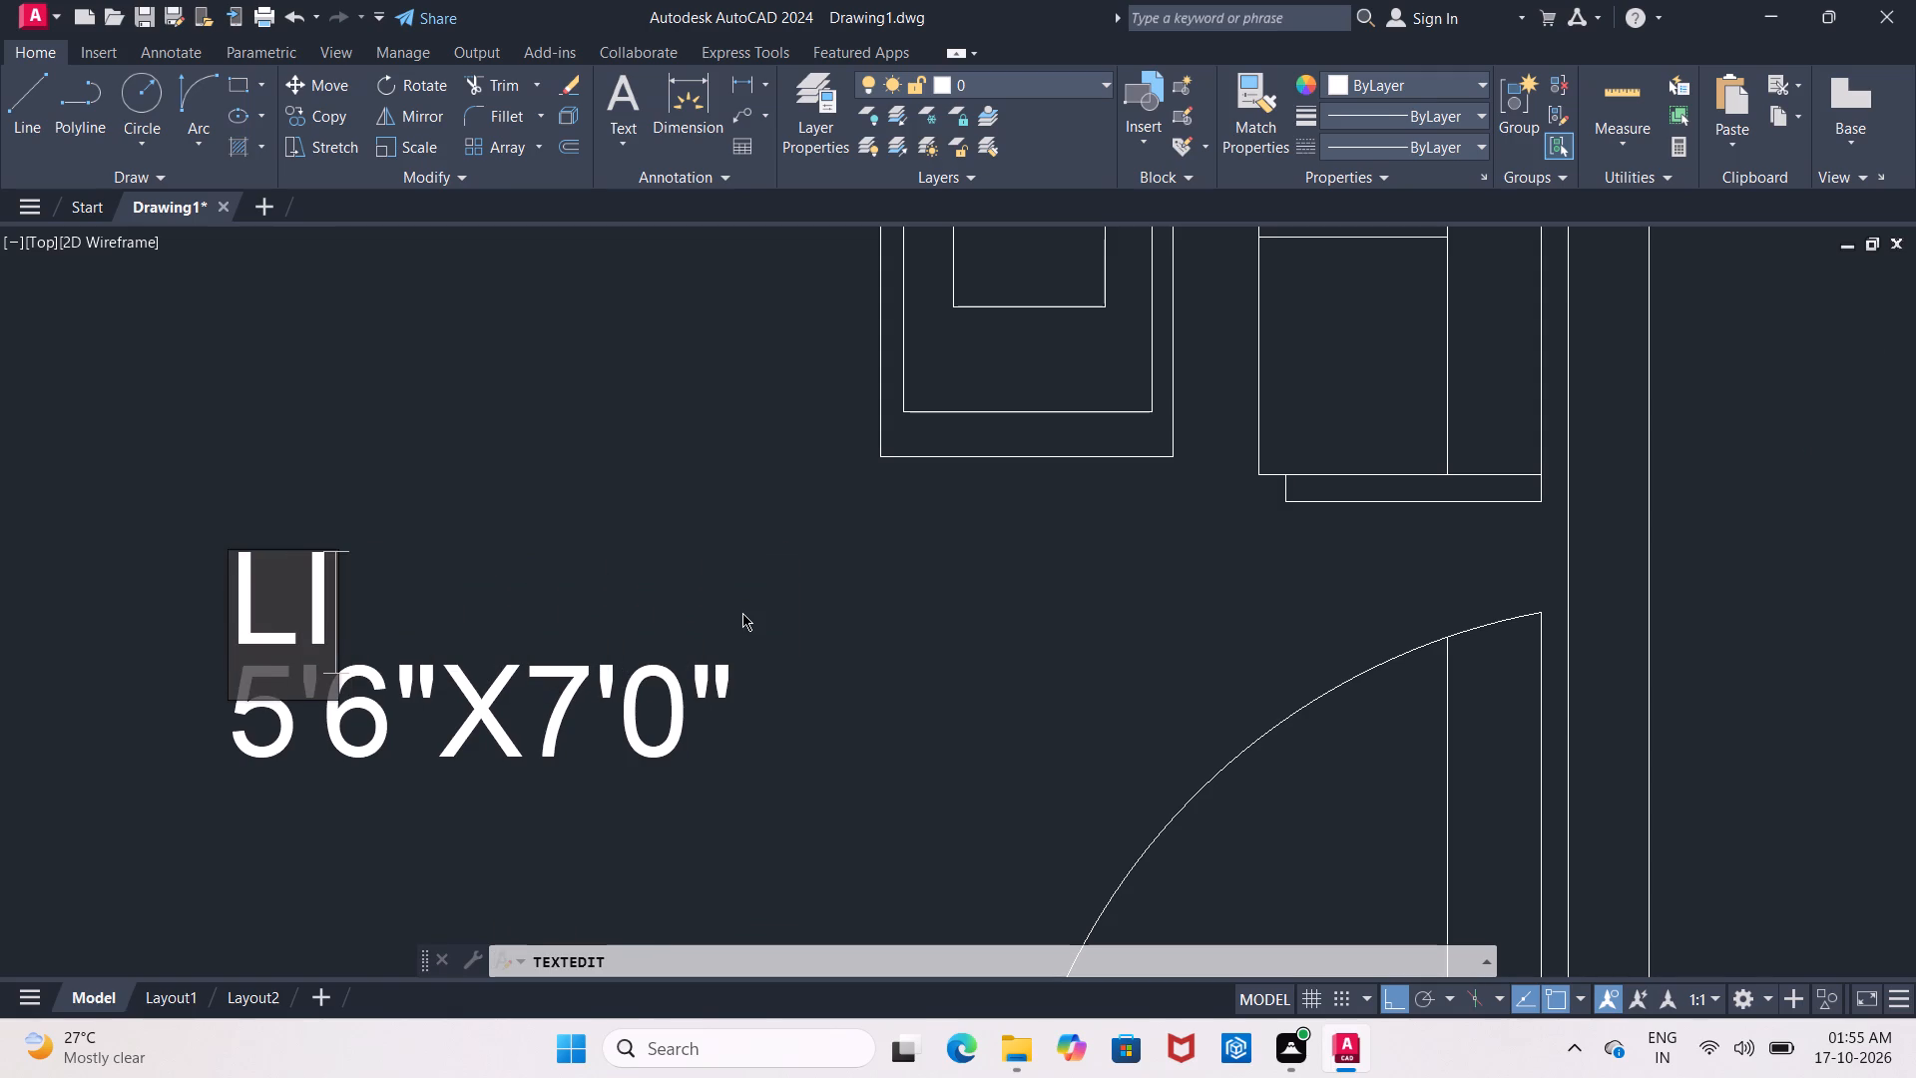
key("v")
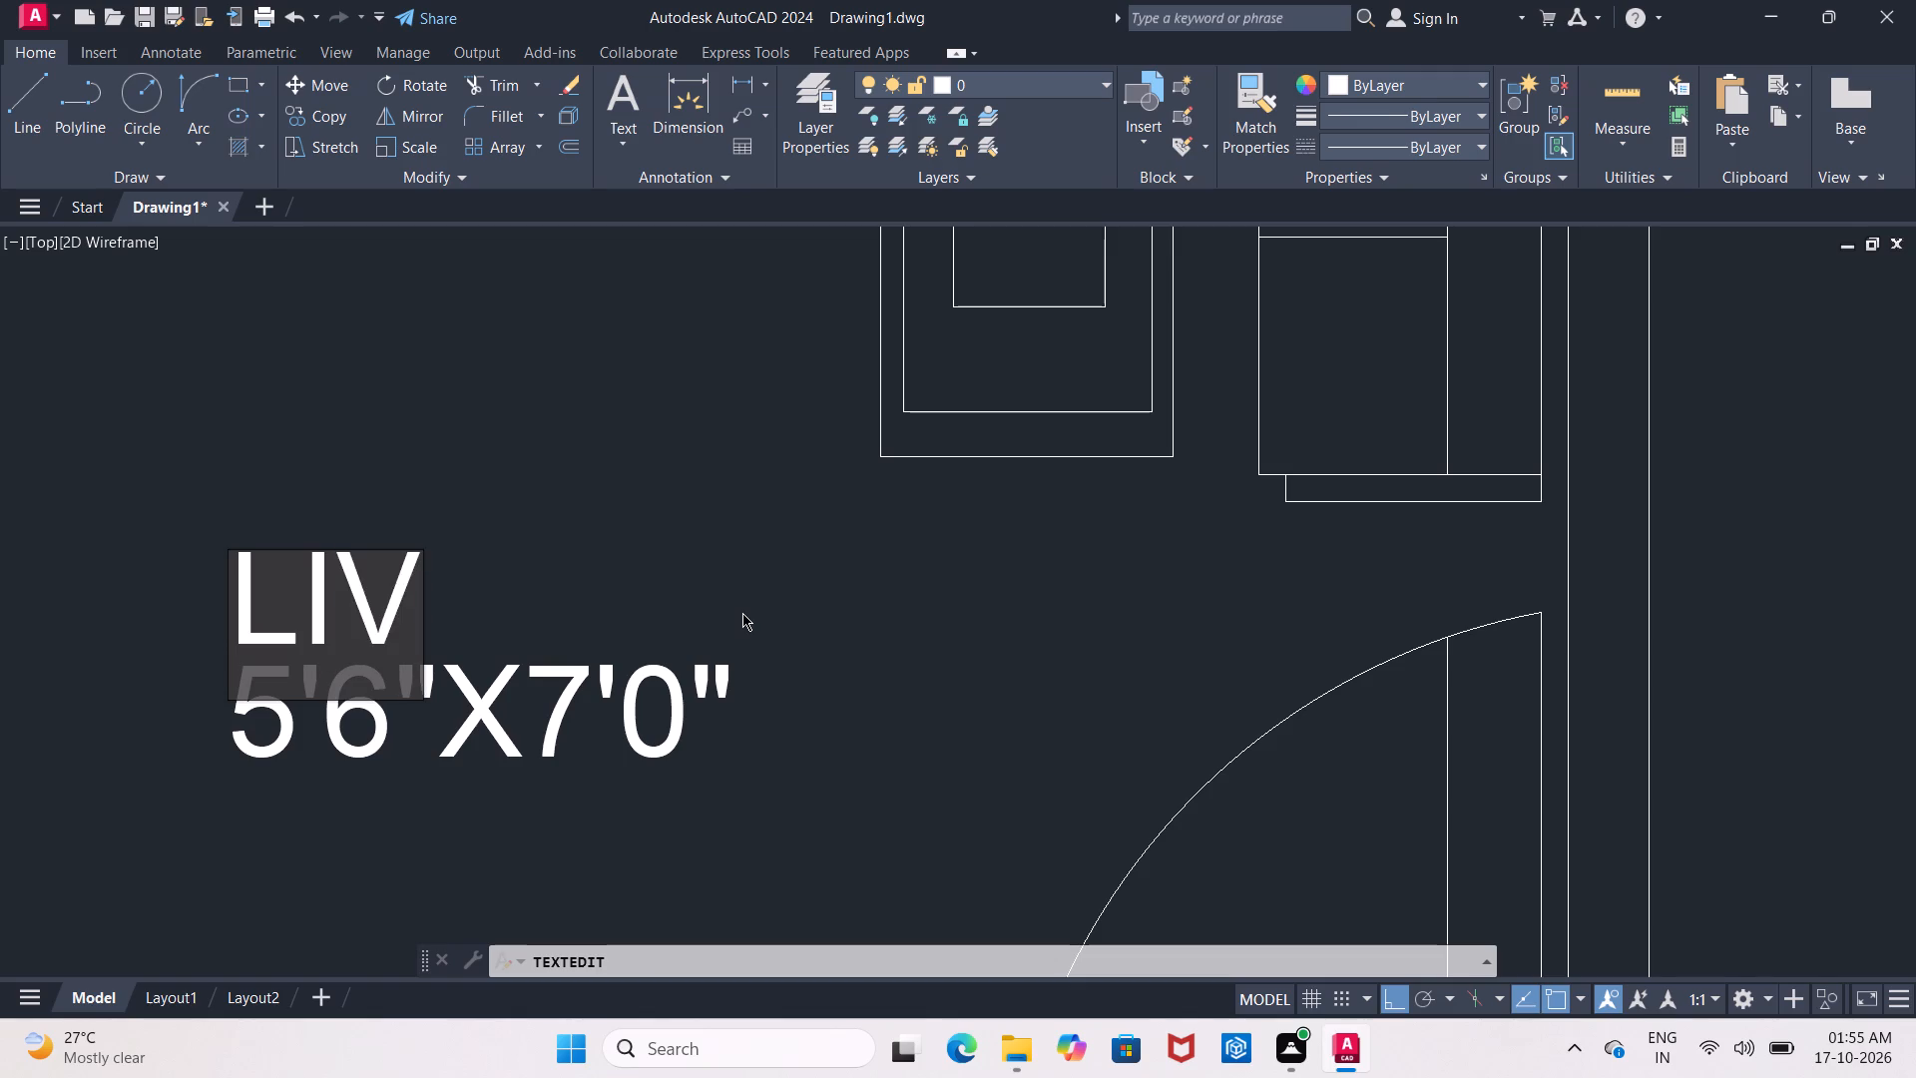
key("i")
type("NG")
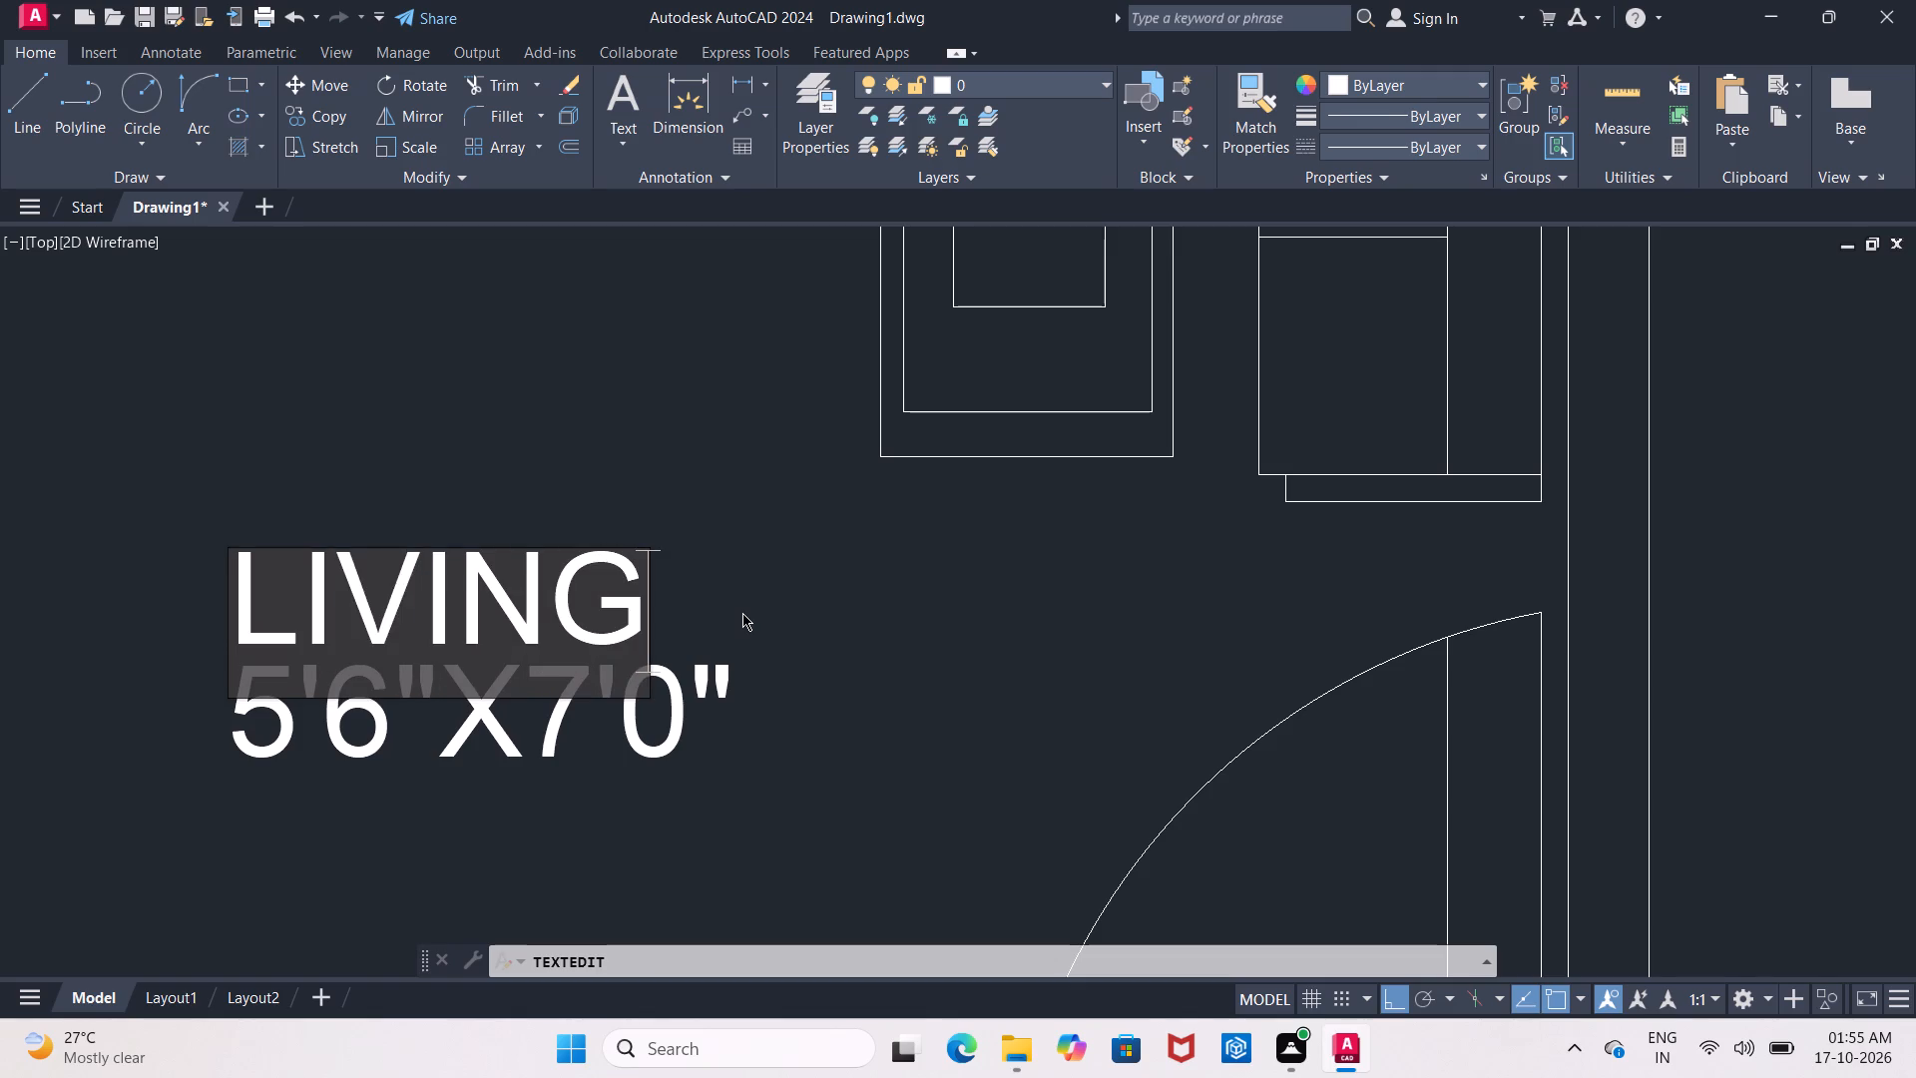
key("slash")
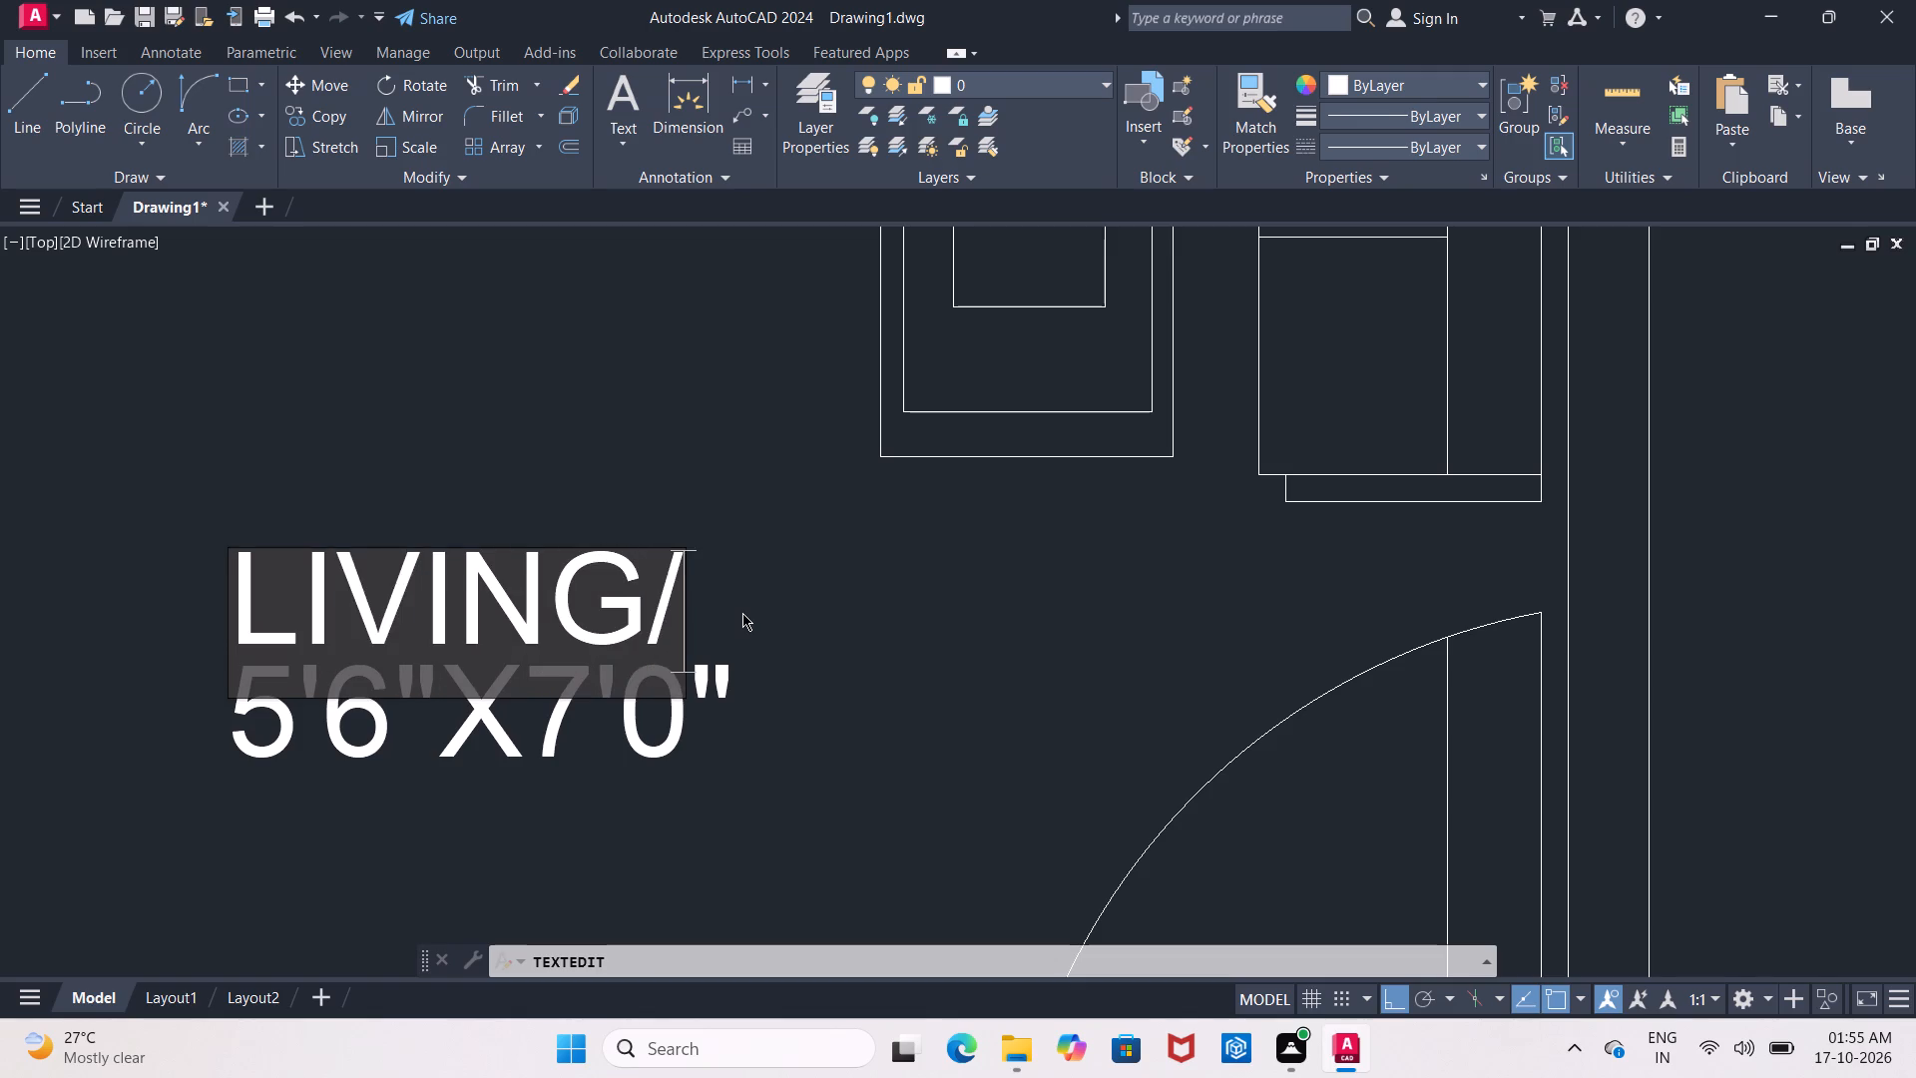
type("DIN")
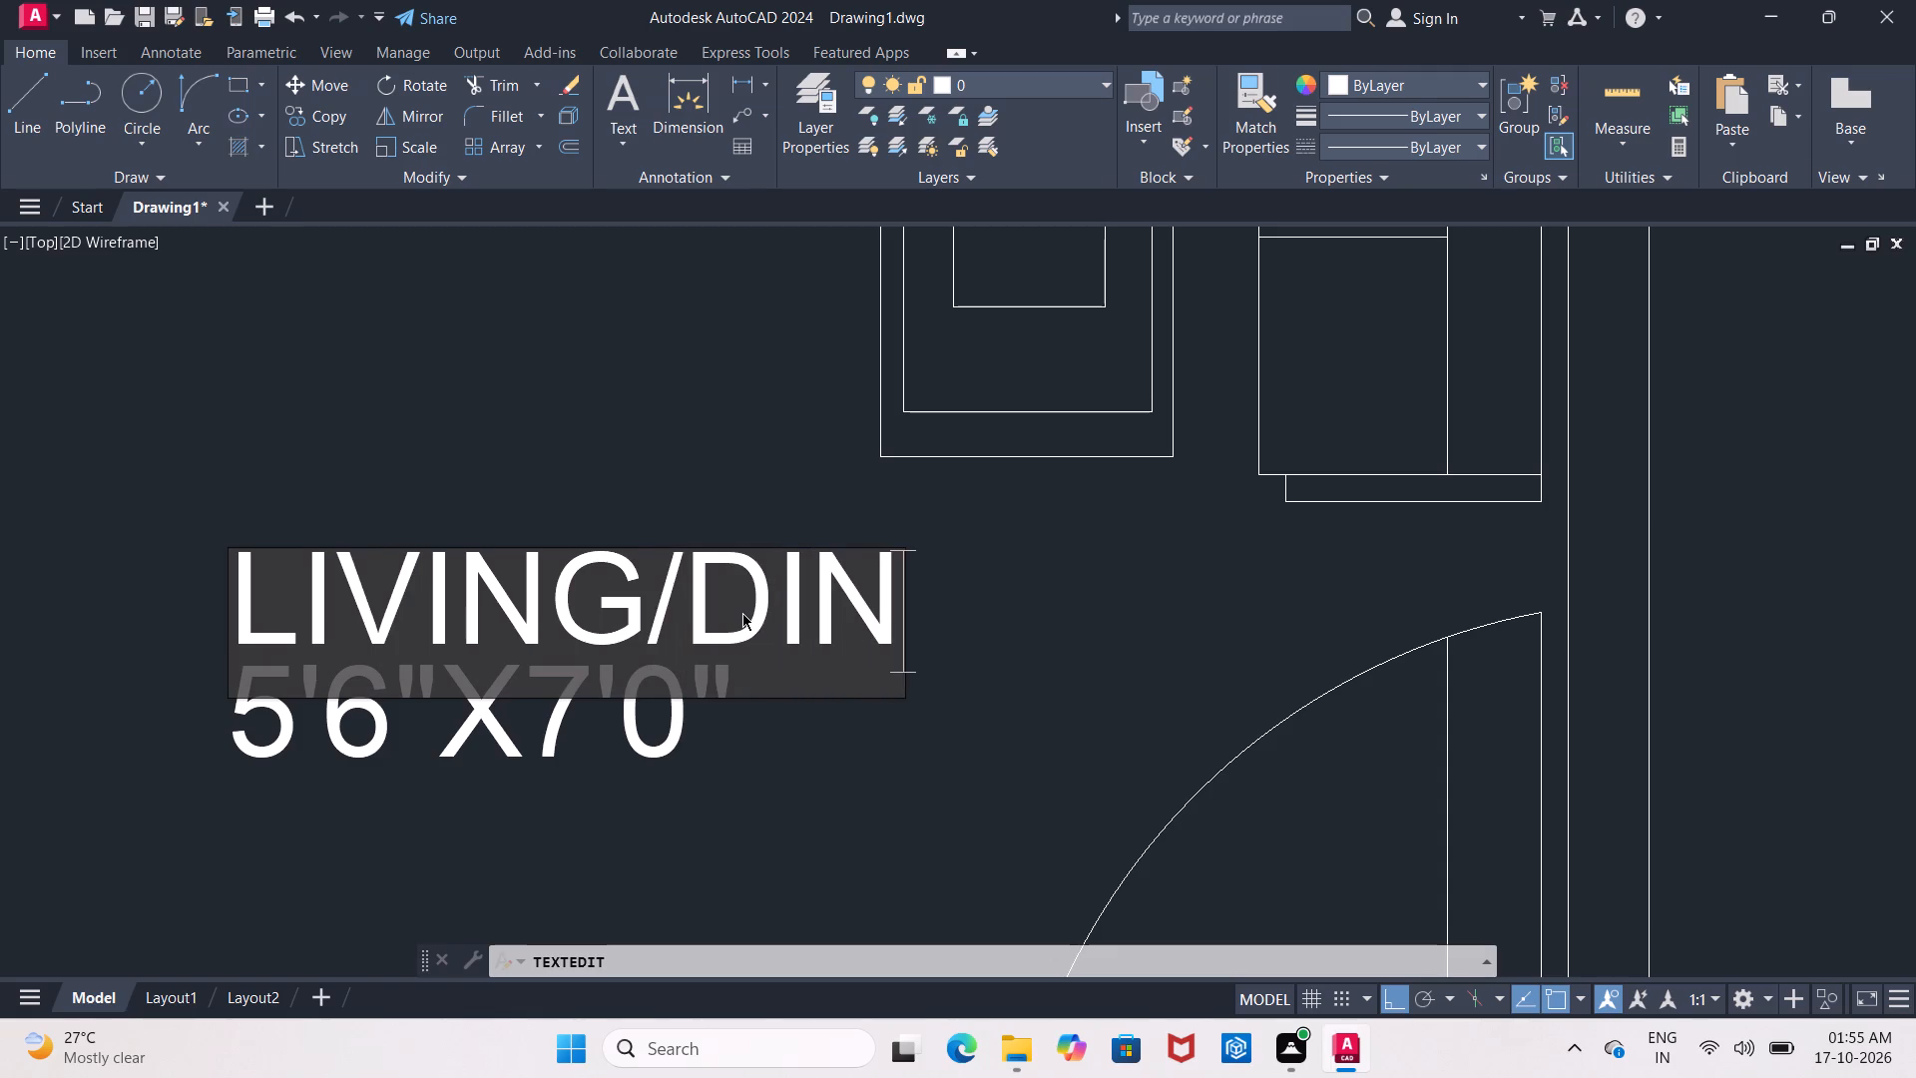
type("IN")
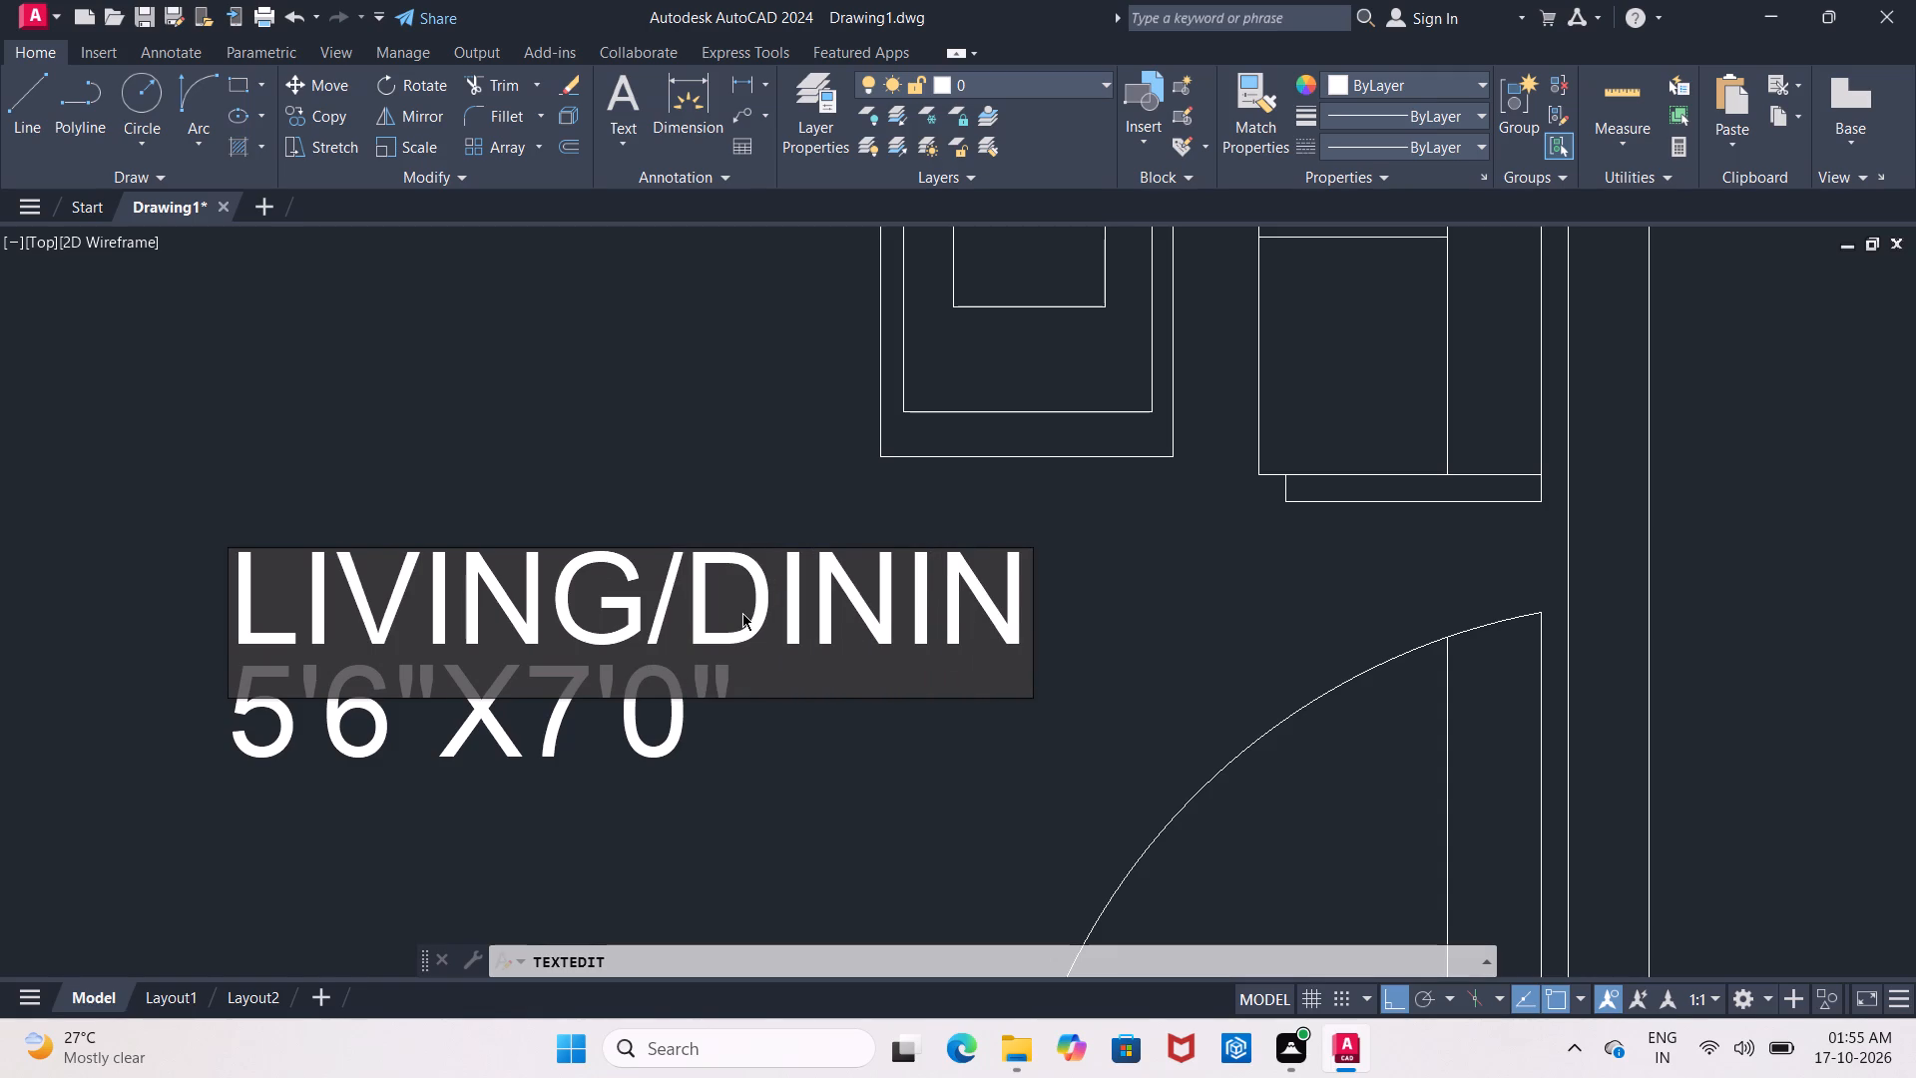
key("g")
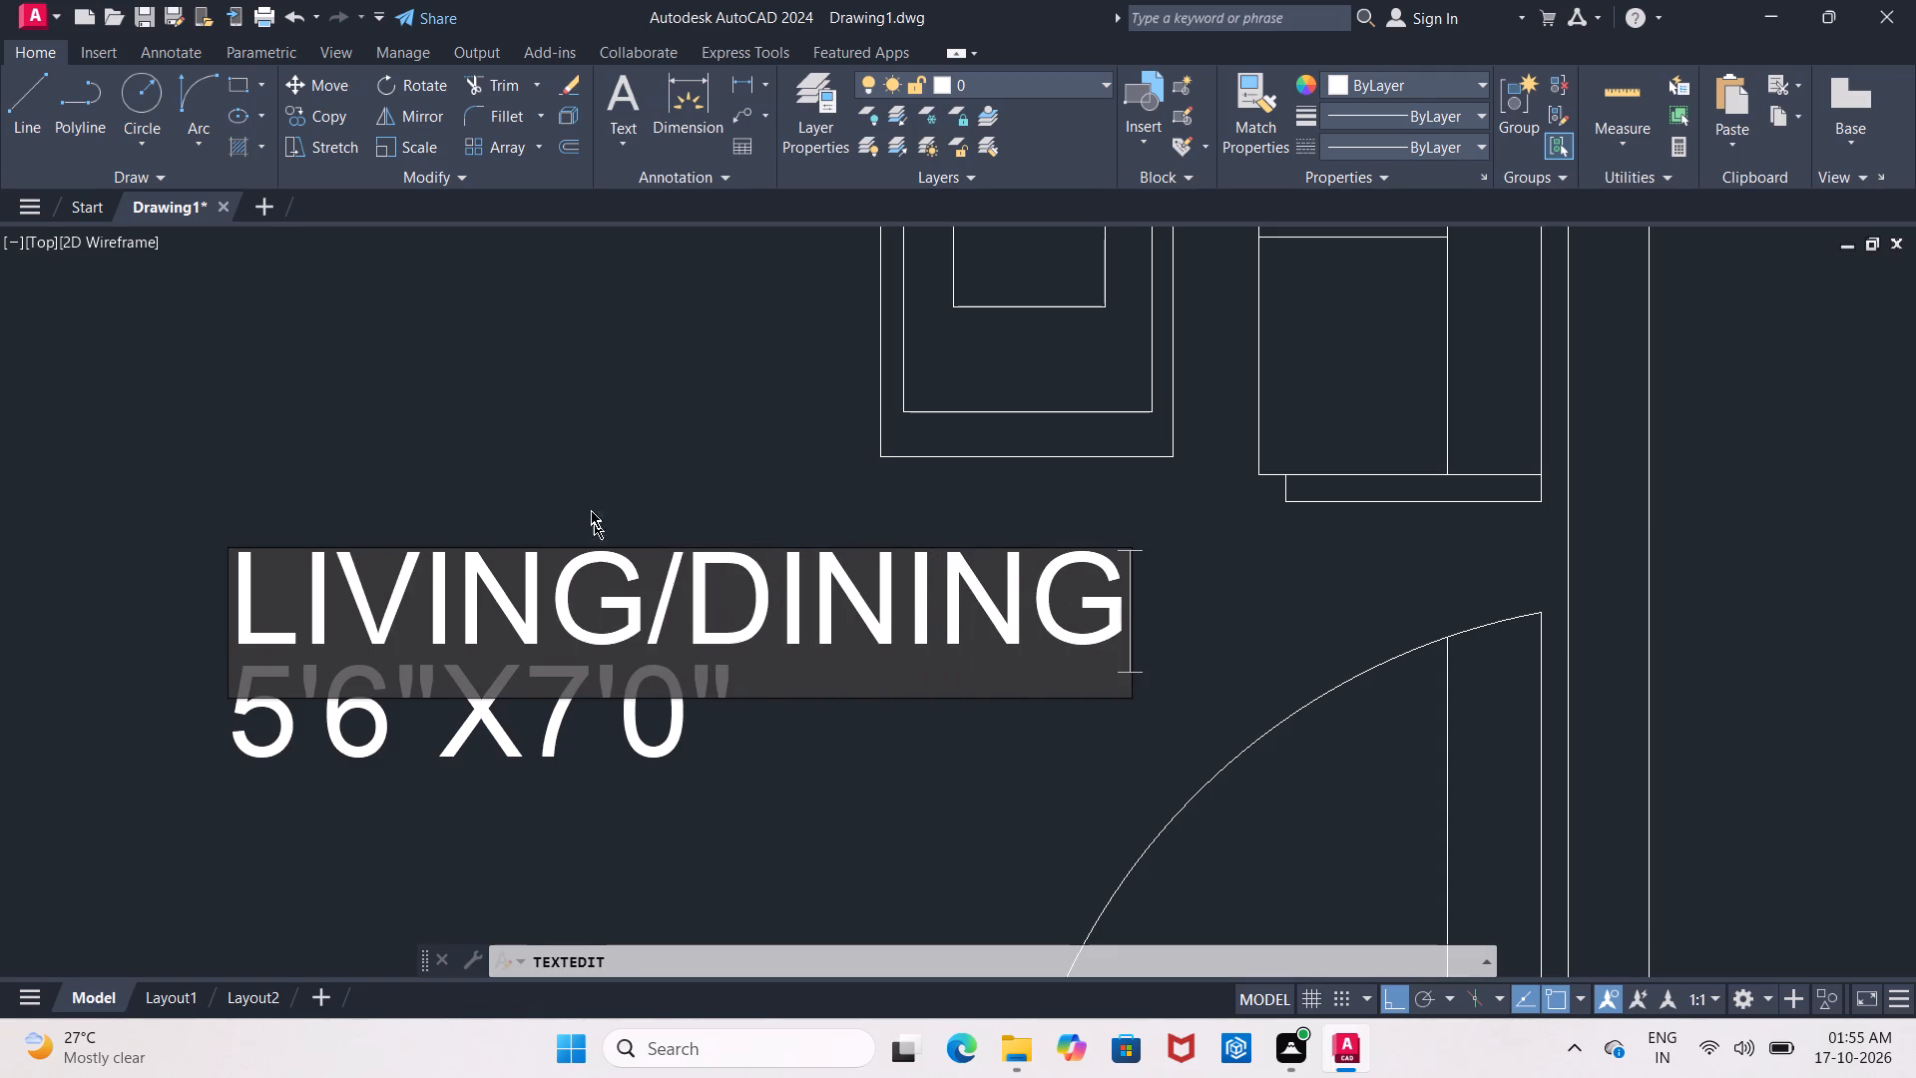
left_click(584, 487)
Change the dimension text below LIVING/DINING to 9'4.5"X15'9".
double_click(555, 718)
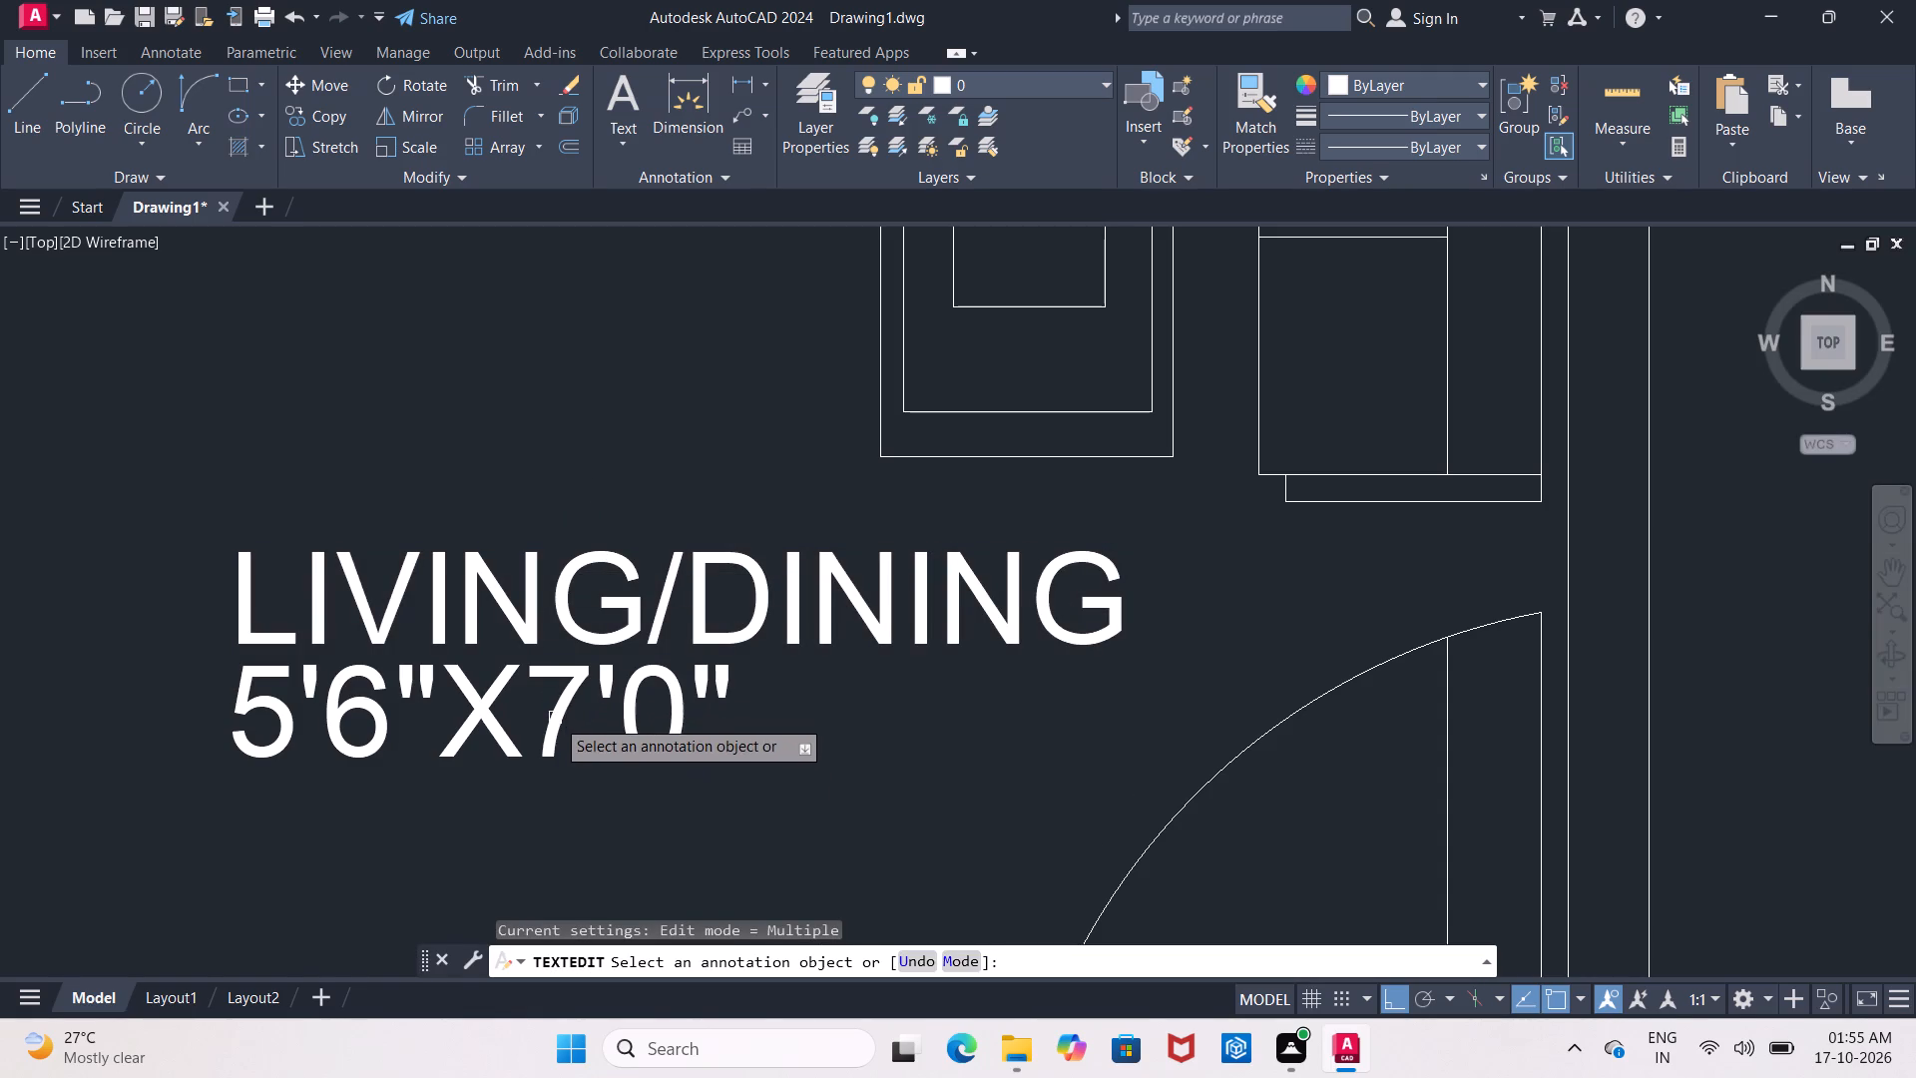
left_click(558, 718)
left_click(601, 721)
left_click(669, 723)
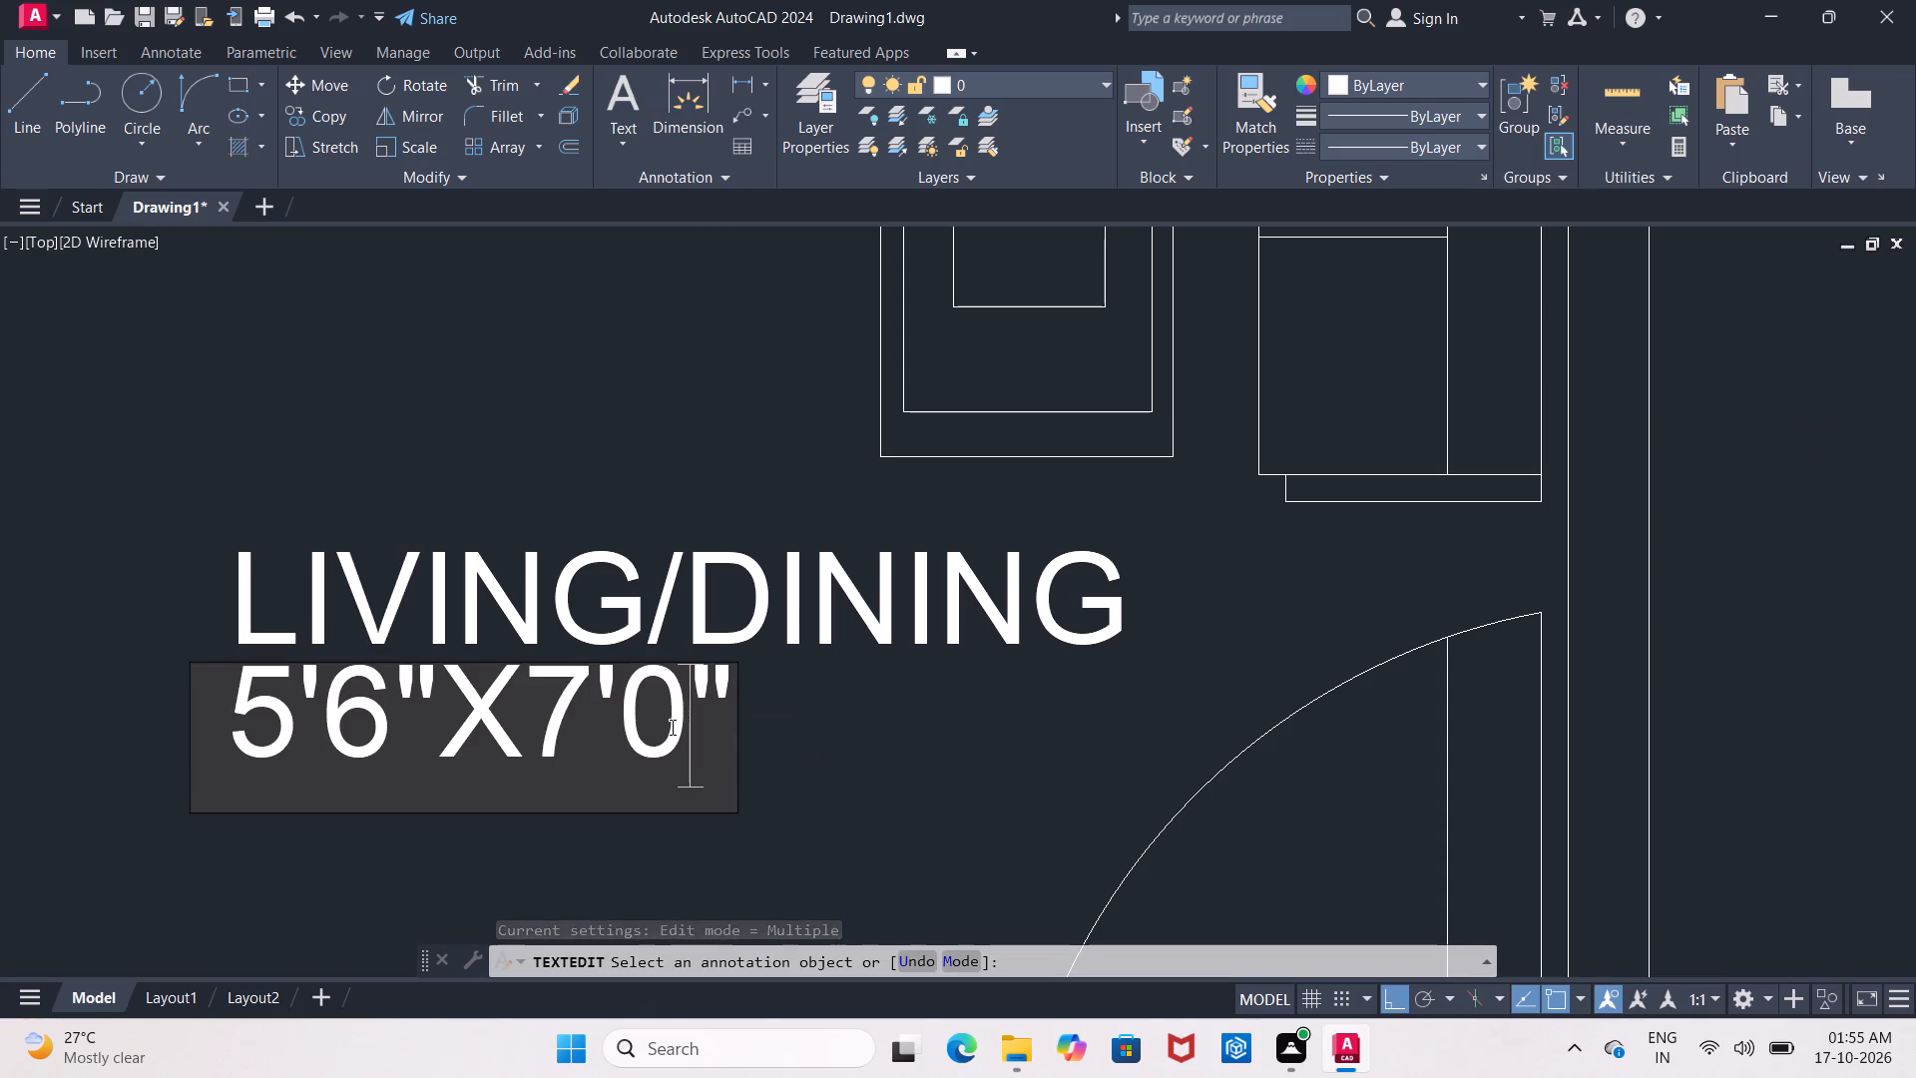
key("BackSpace")
key("9")
key("Left")
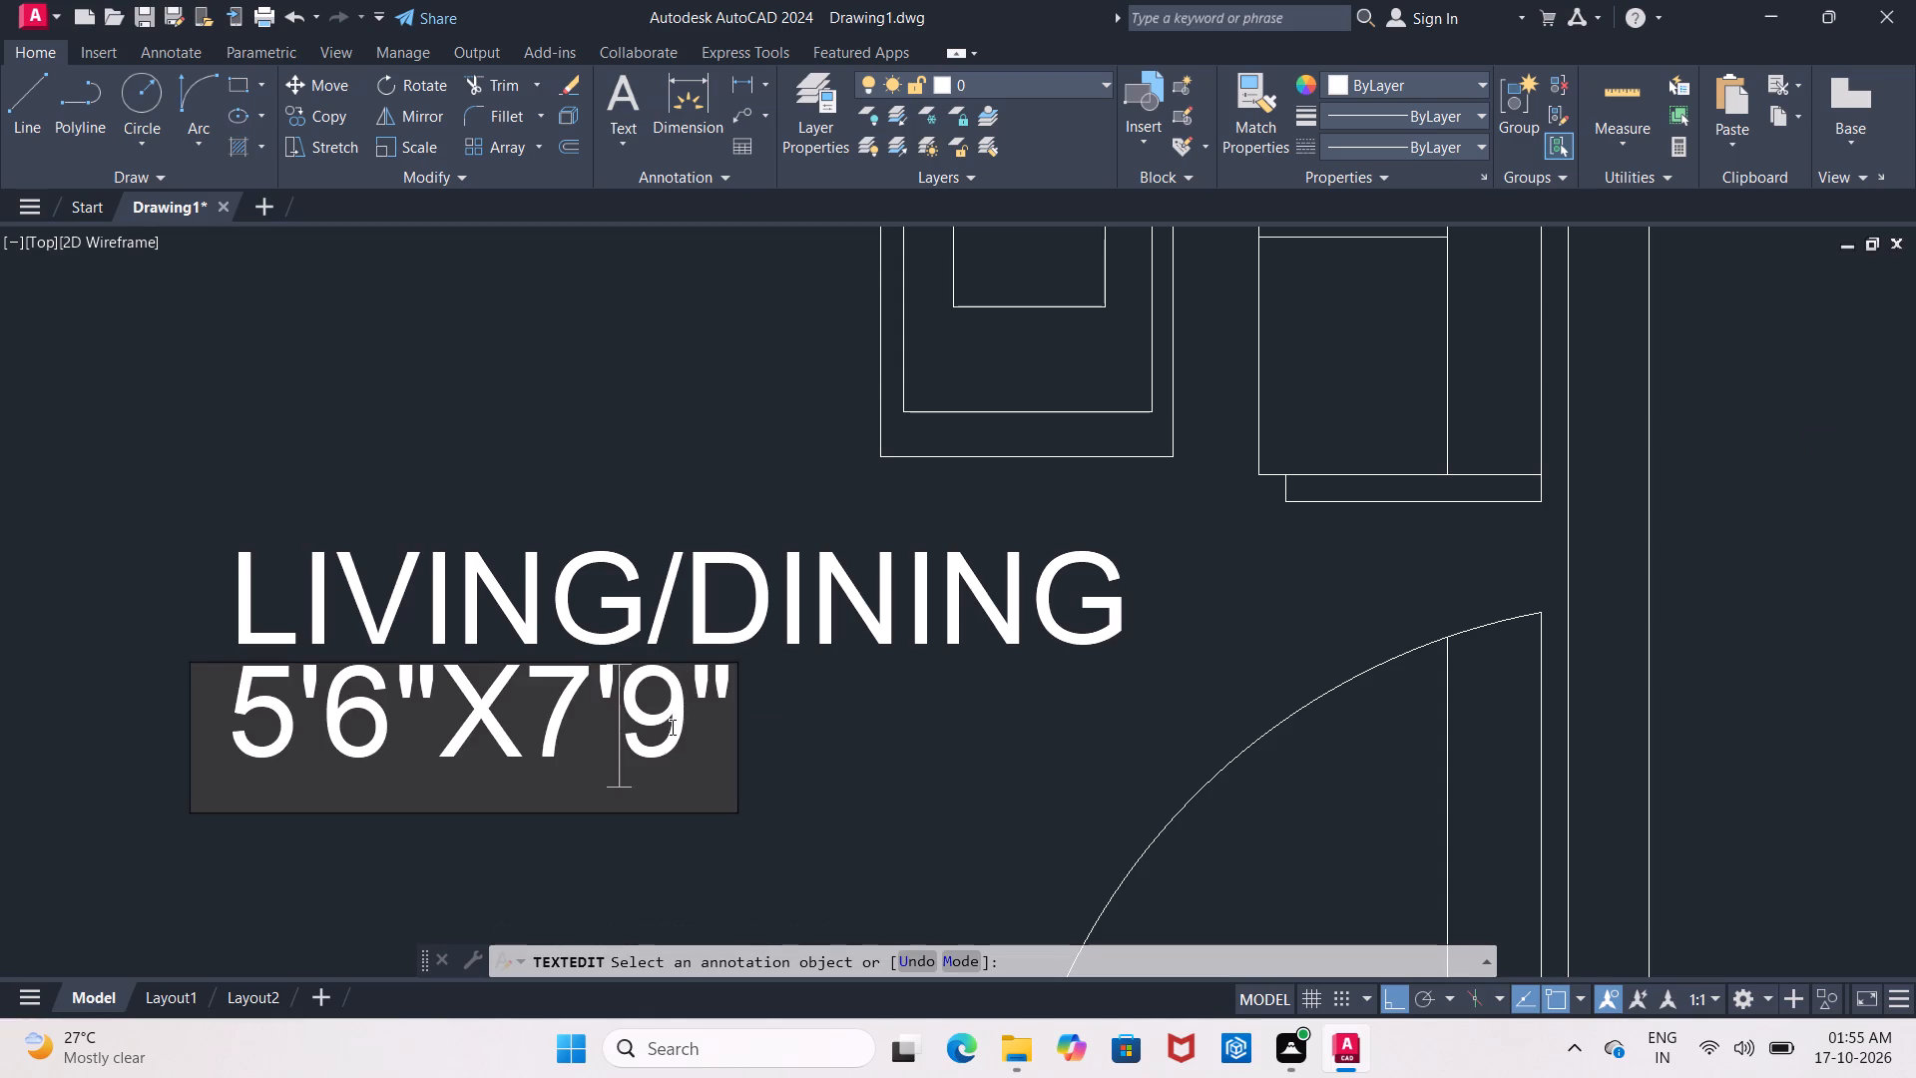
key("Left")
key("BackSpace")
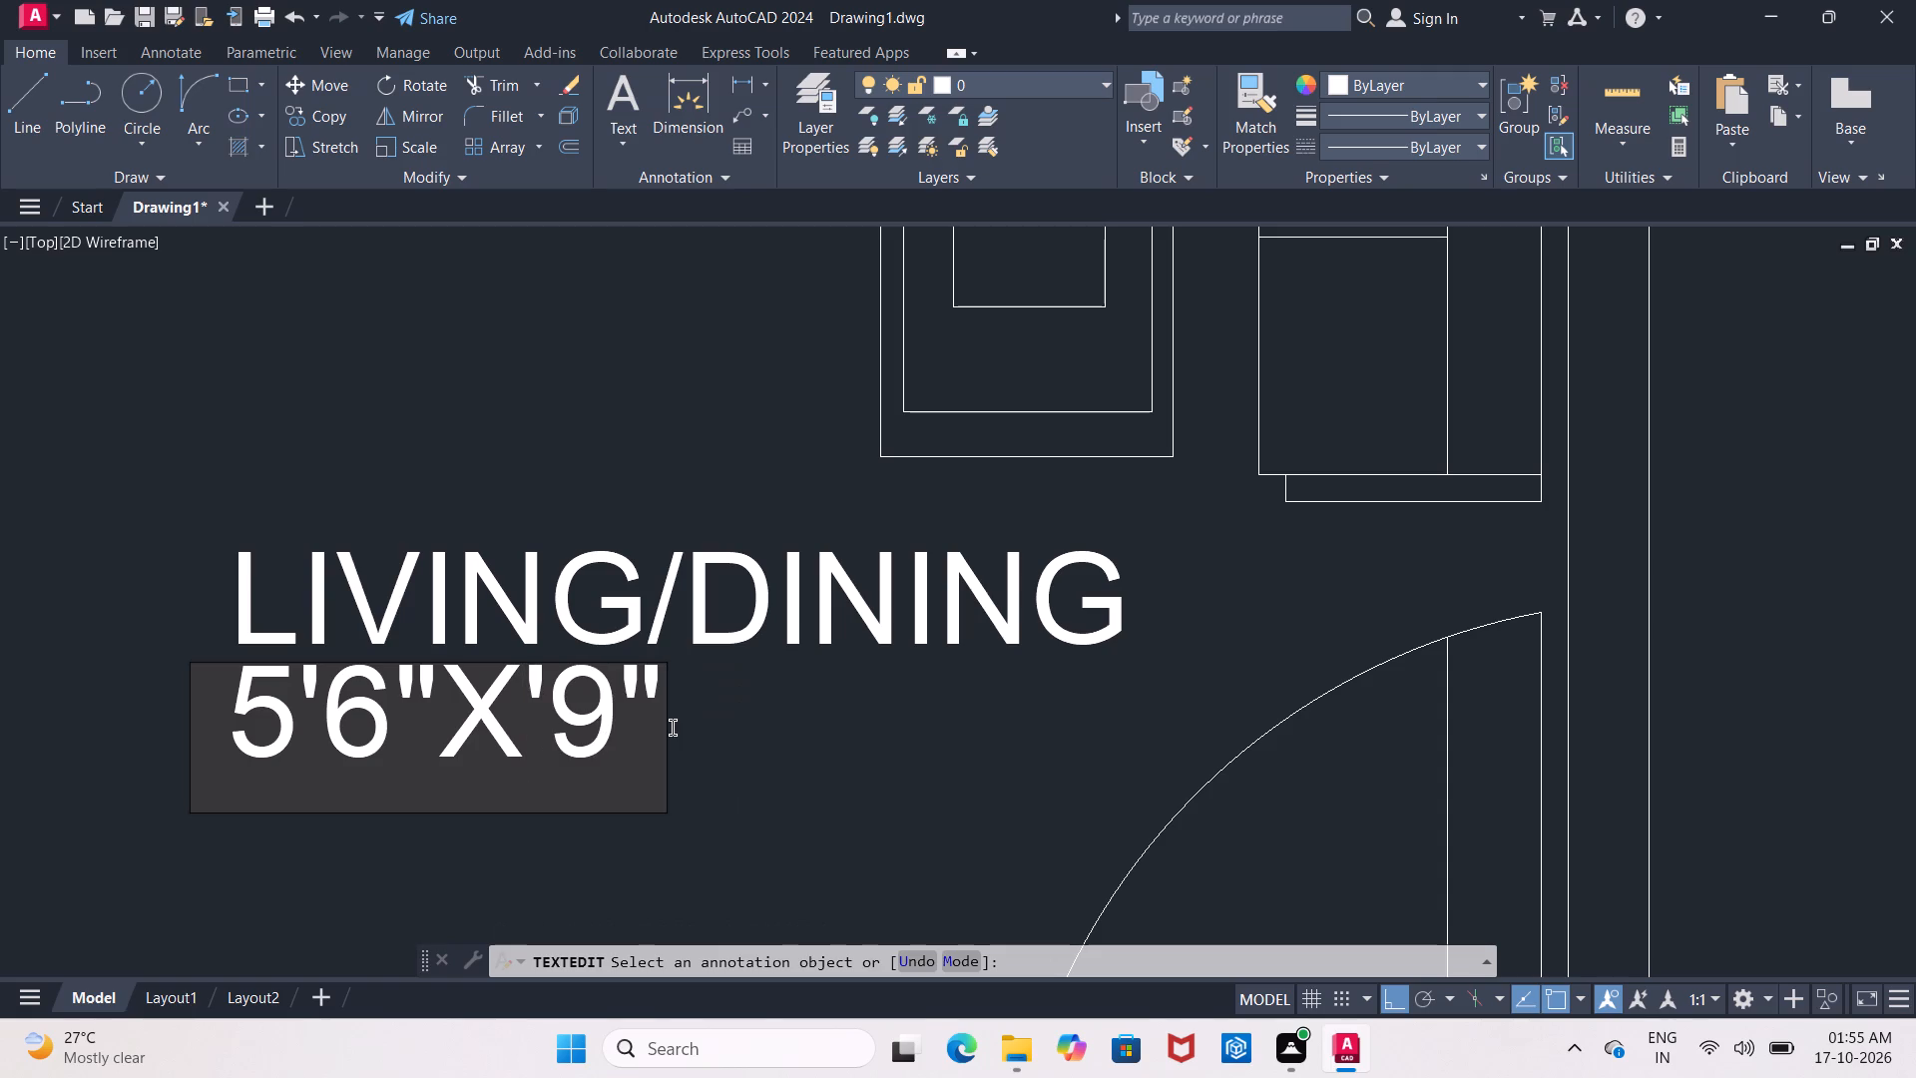
type("15")
key("Left")
key("Left")
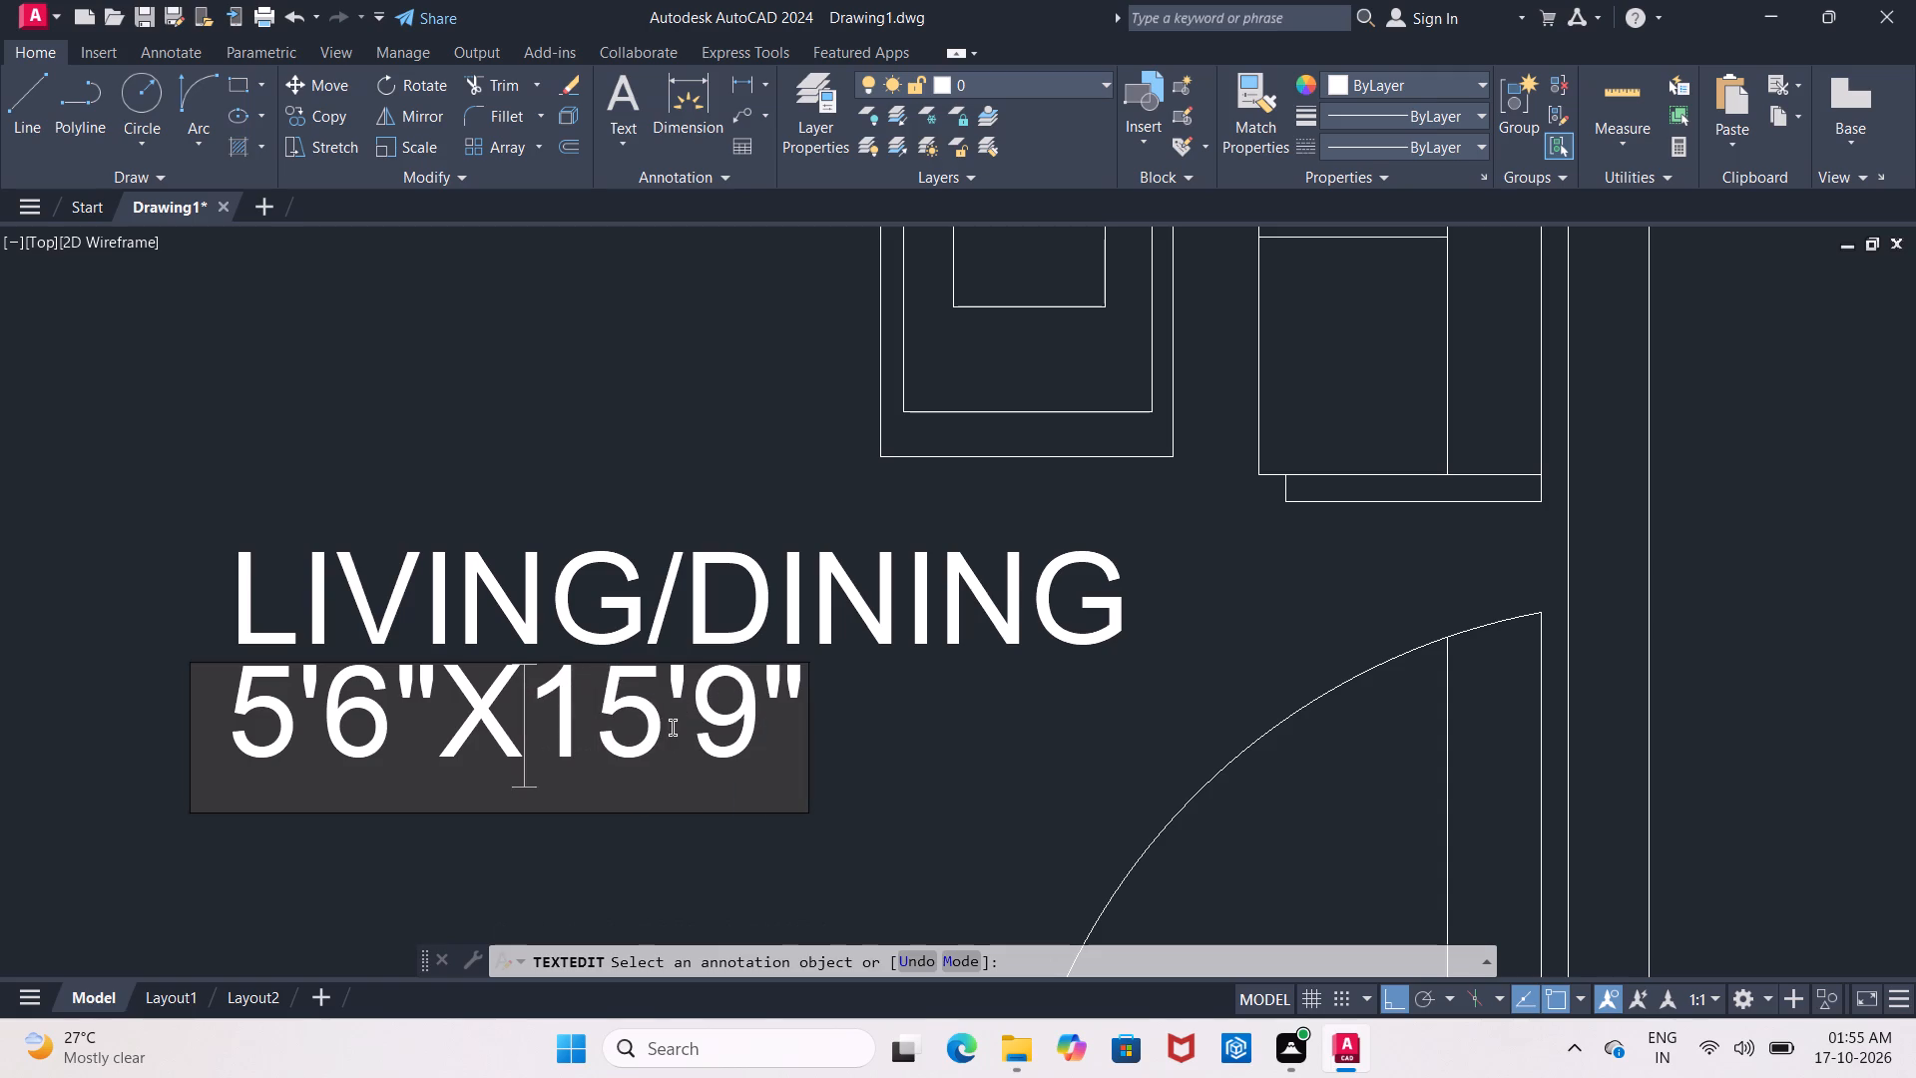
key("Left")
key("Left")
key("Left")
key("Right")
key("BackSpace")
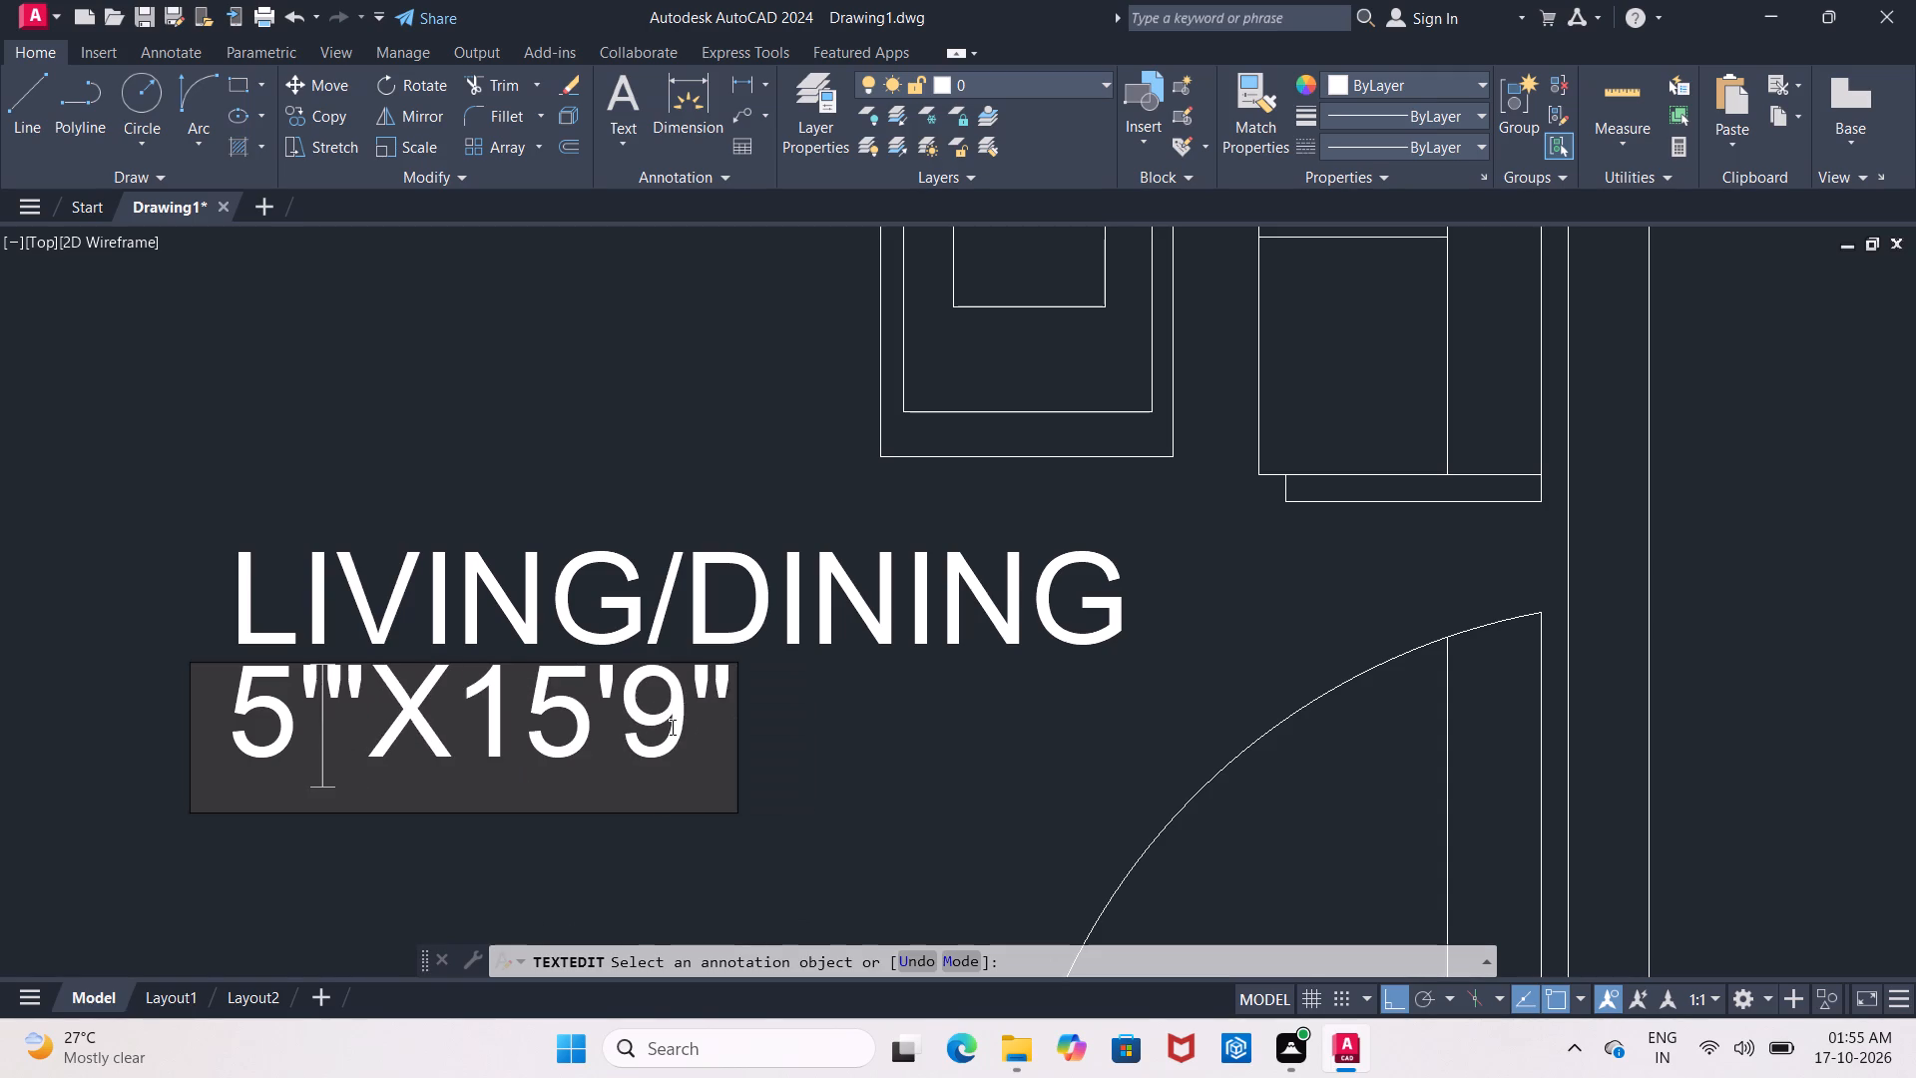
key("BackSpace")
key("BackSpace")
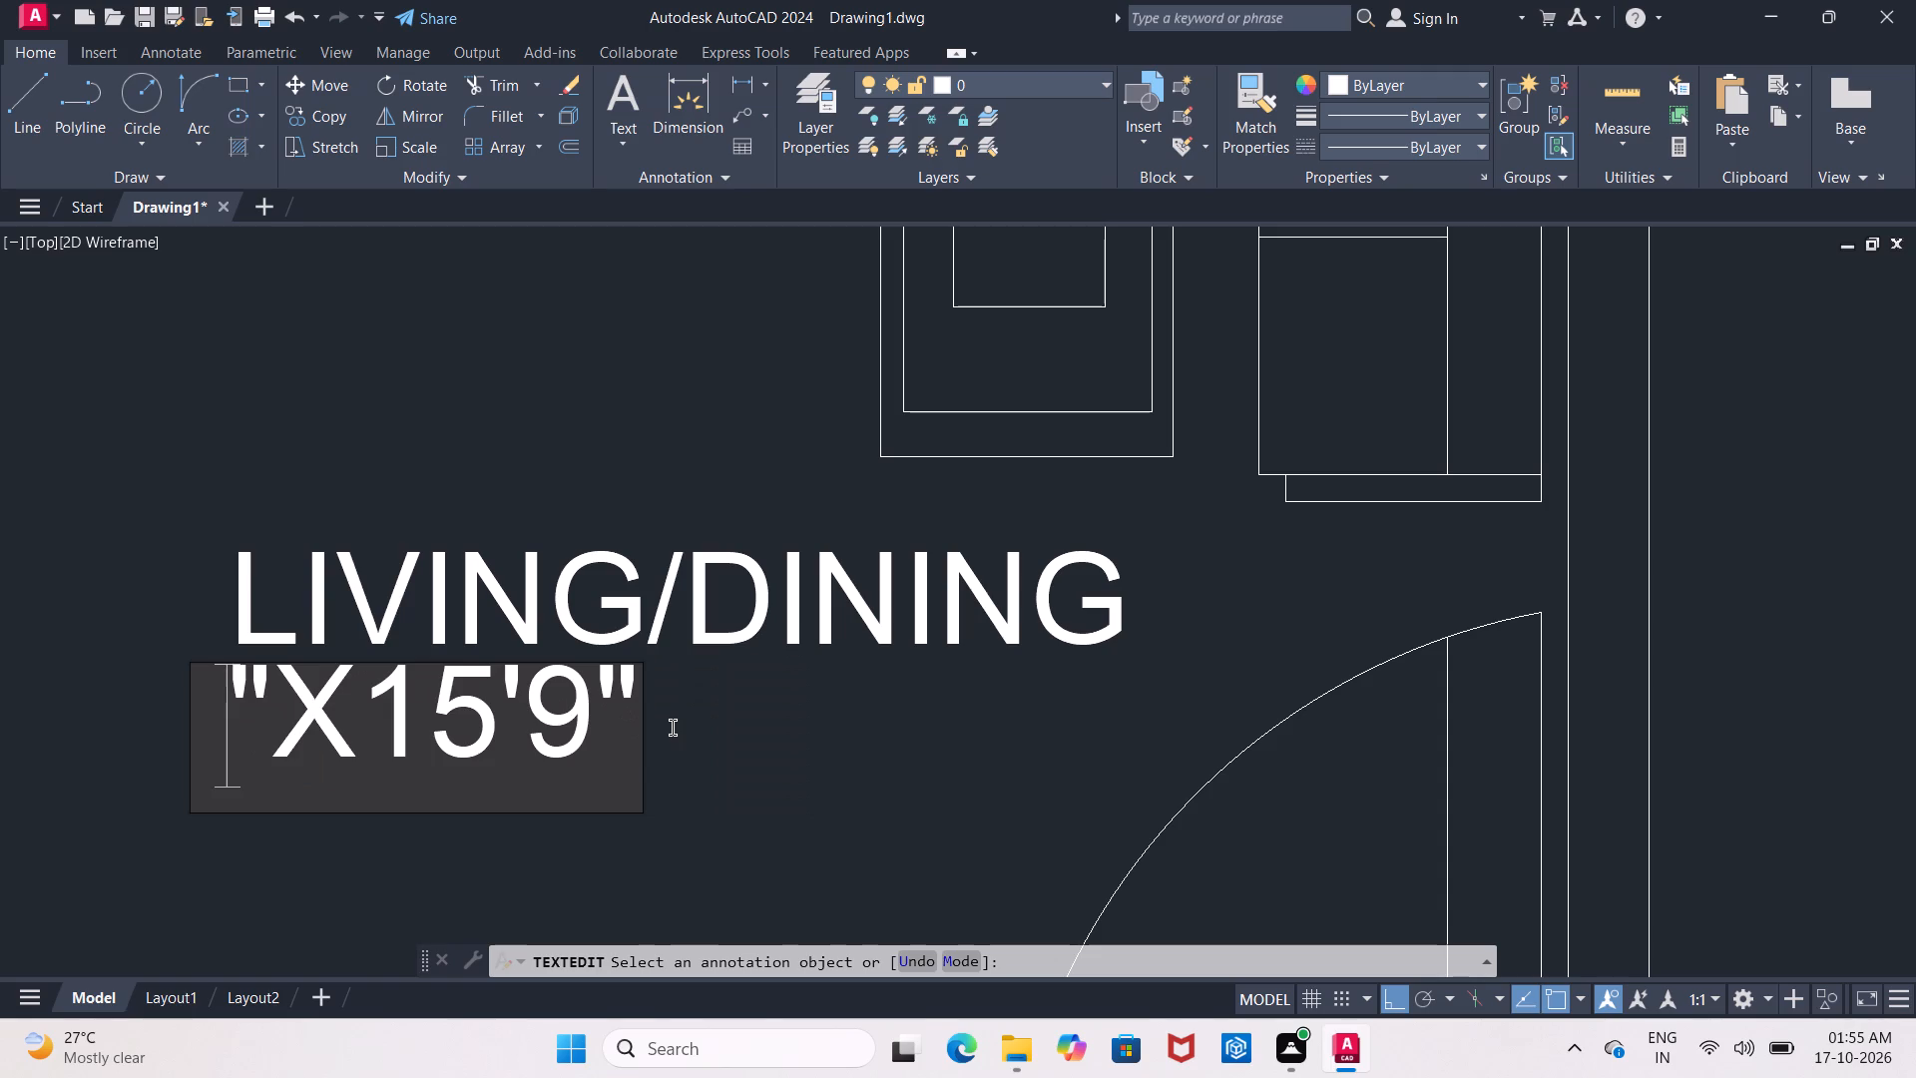
key("9")
key("apostrophe")
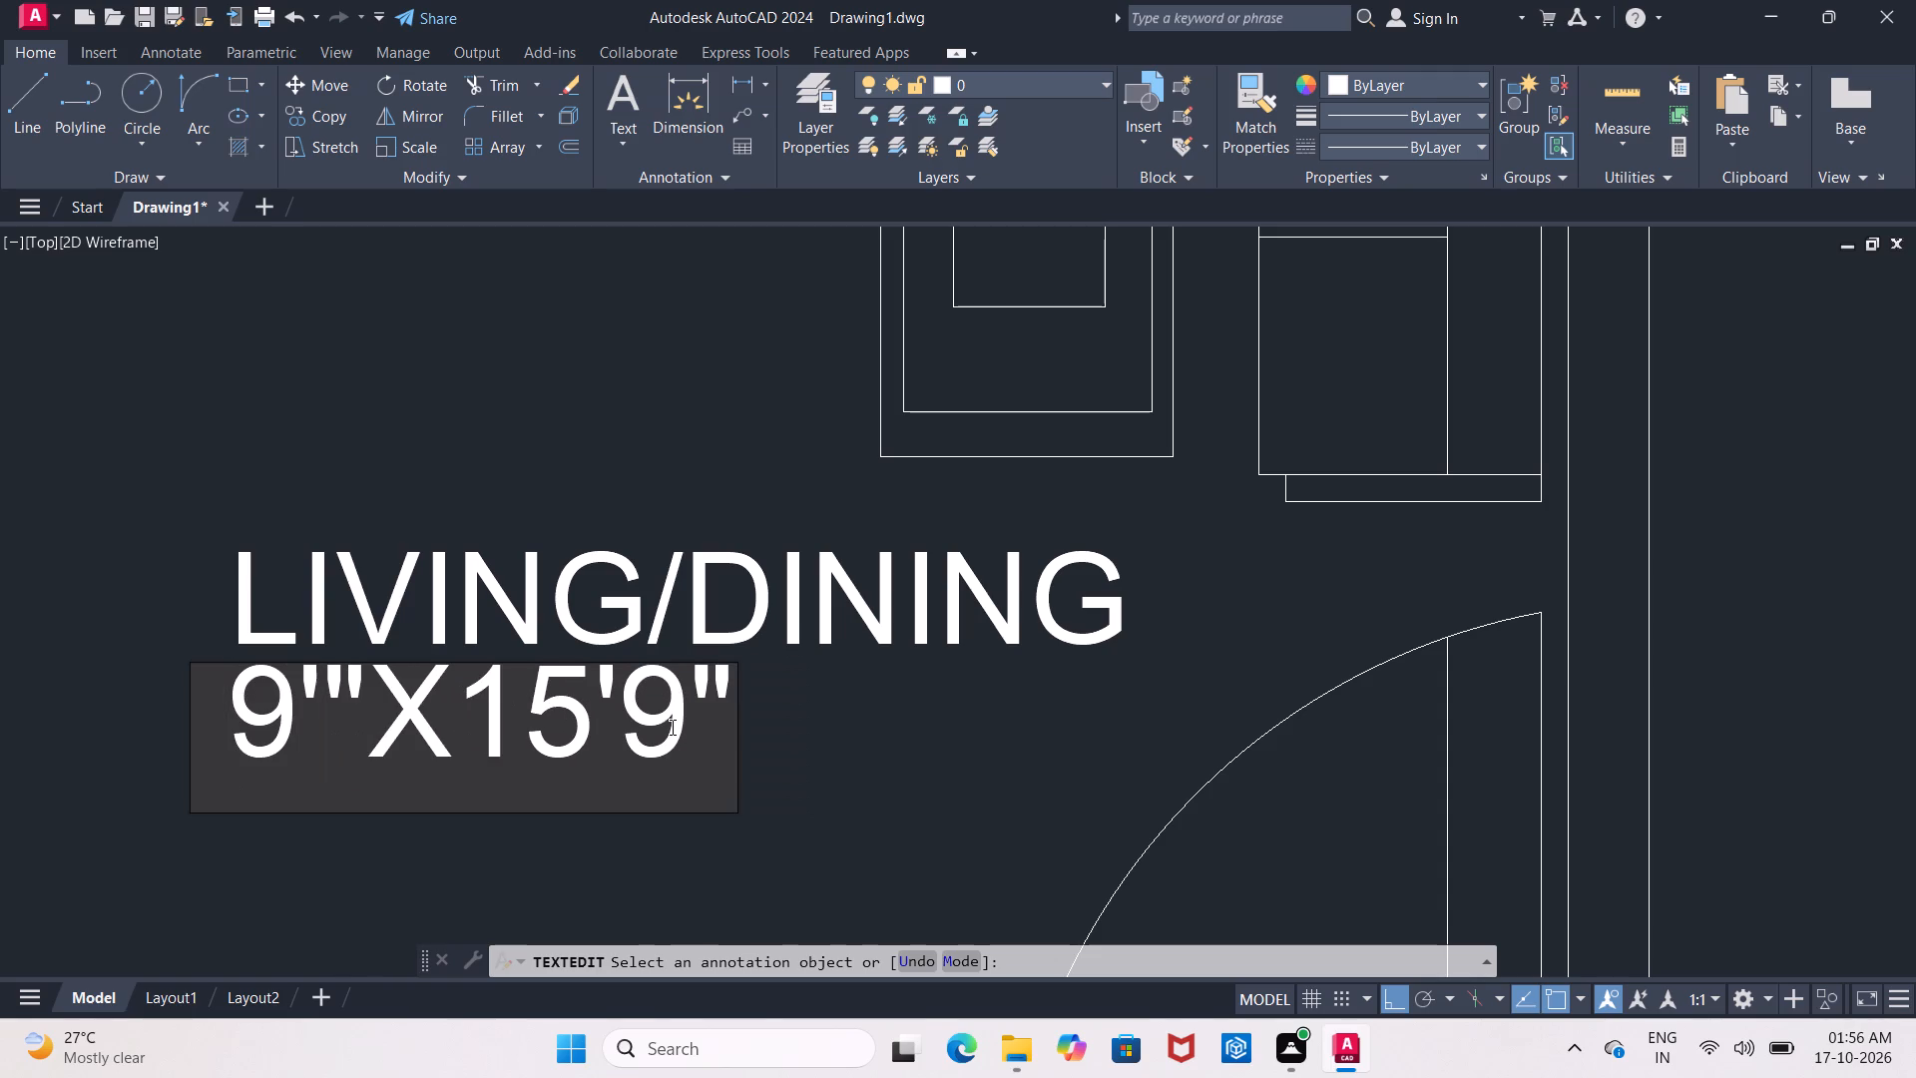
key("4")
type(".5")
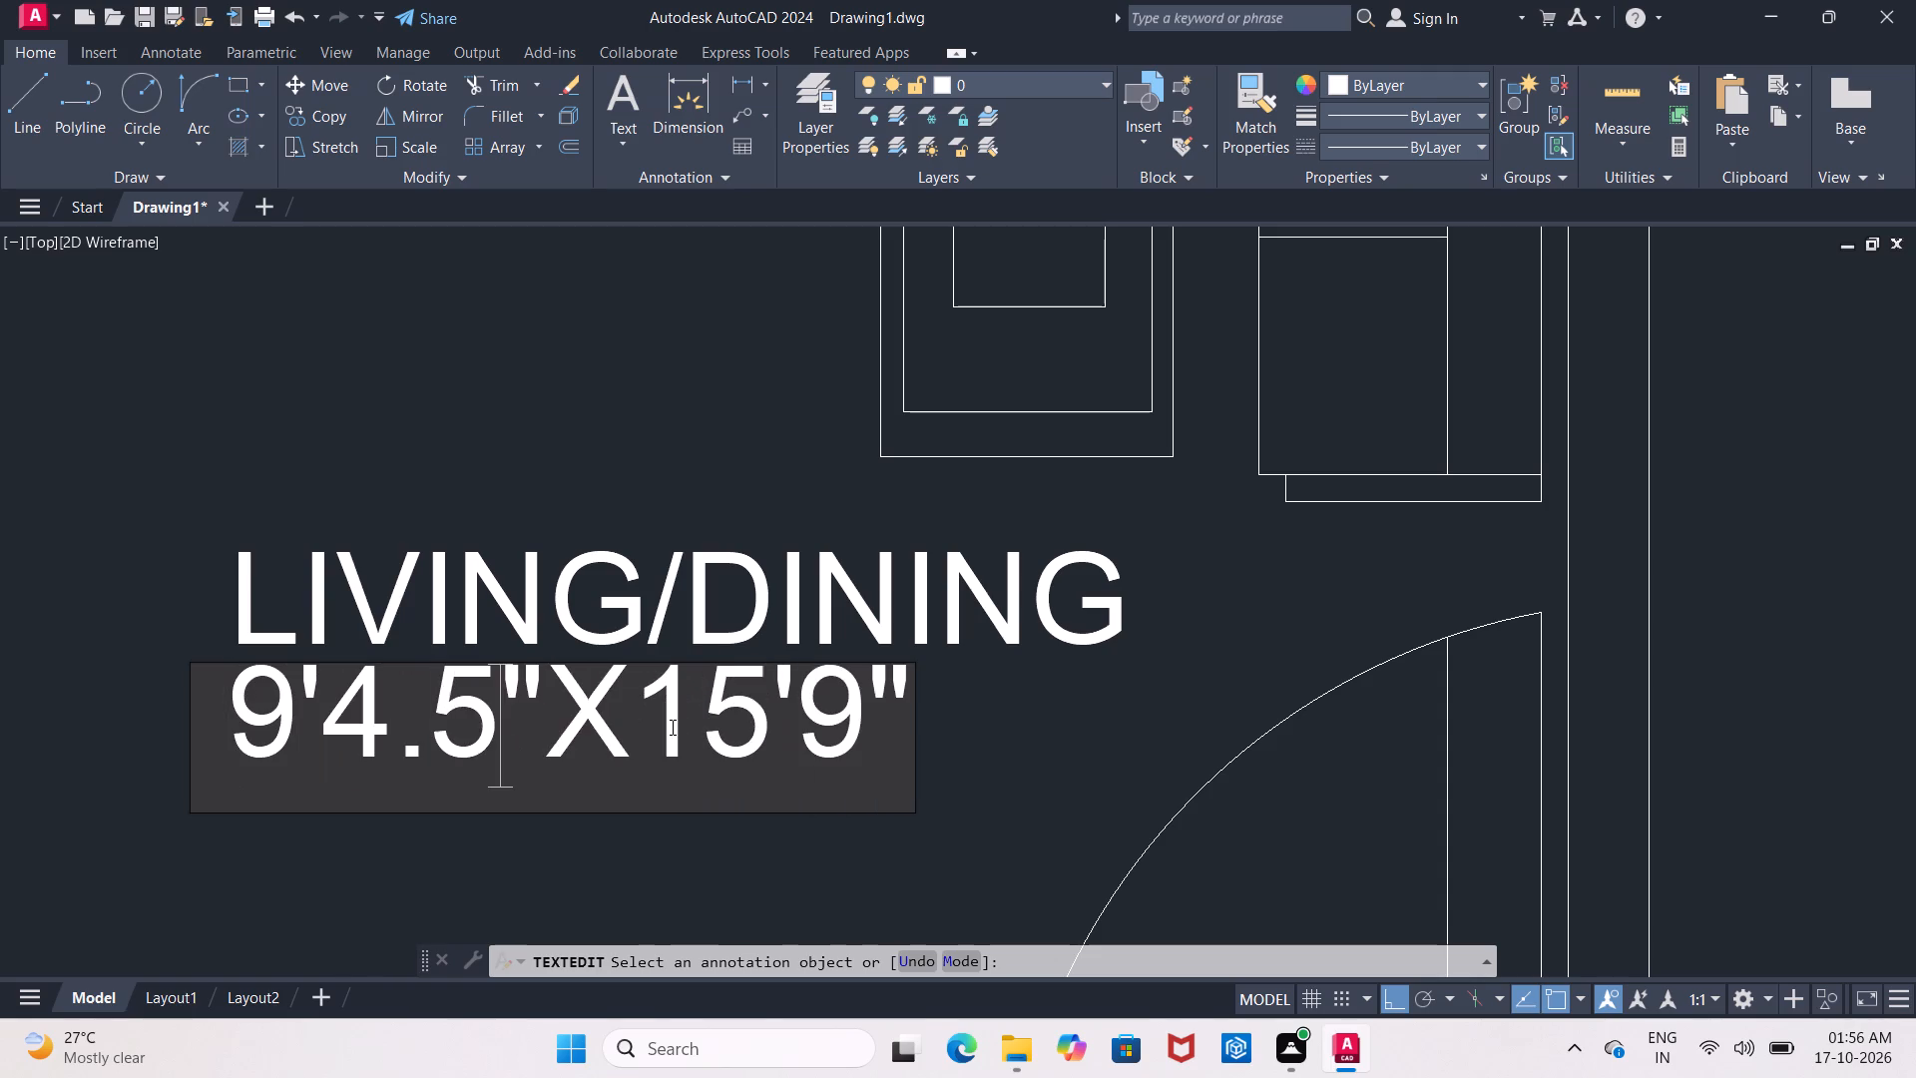
key("shift+quotedbl")
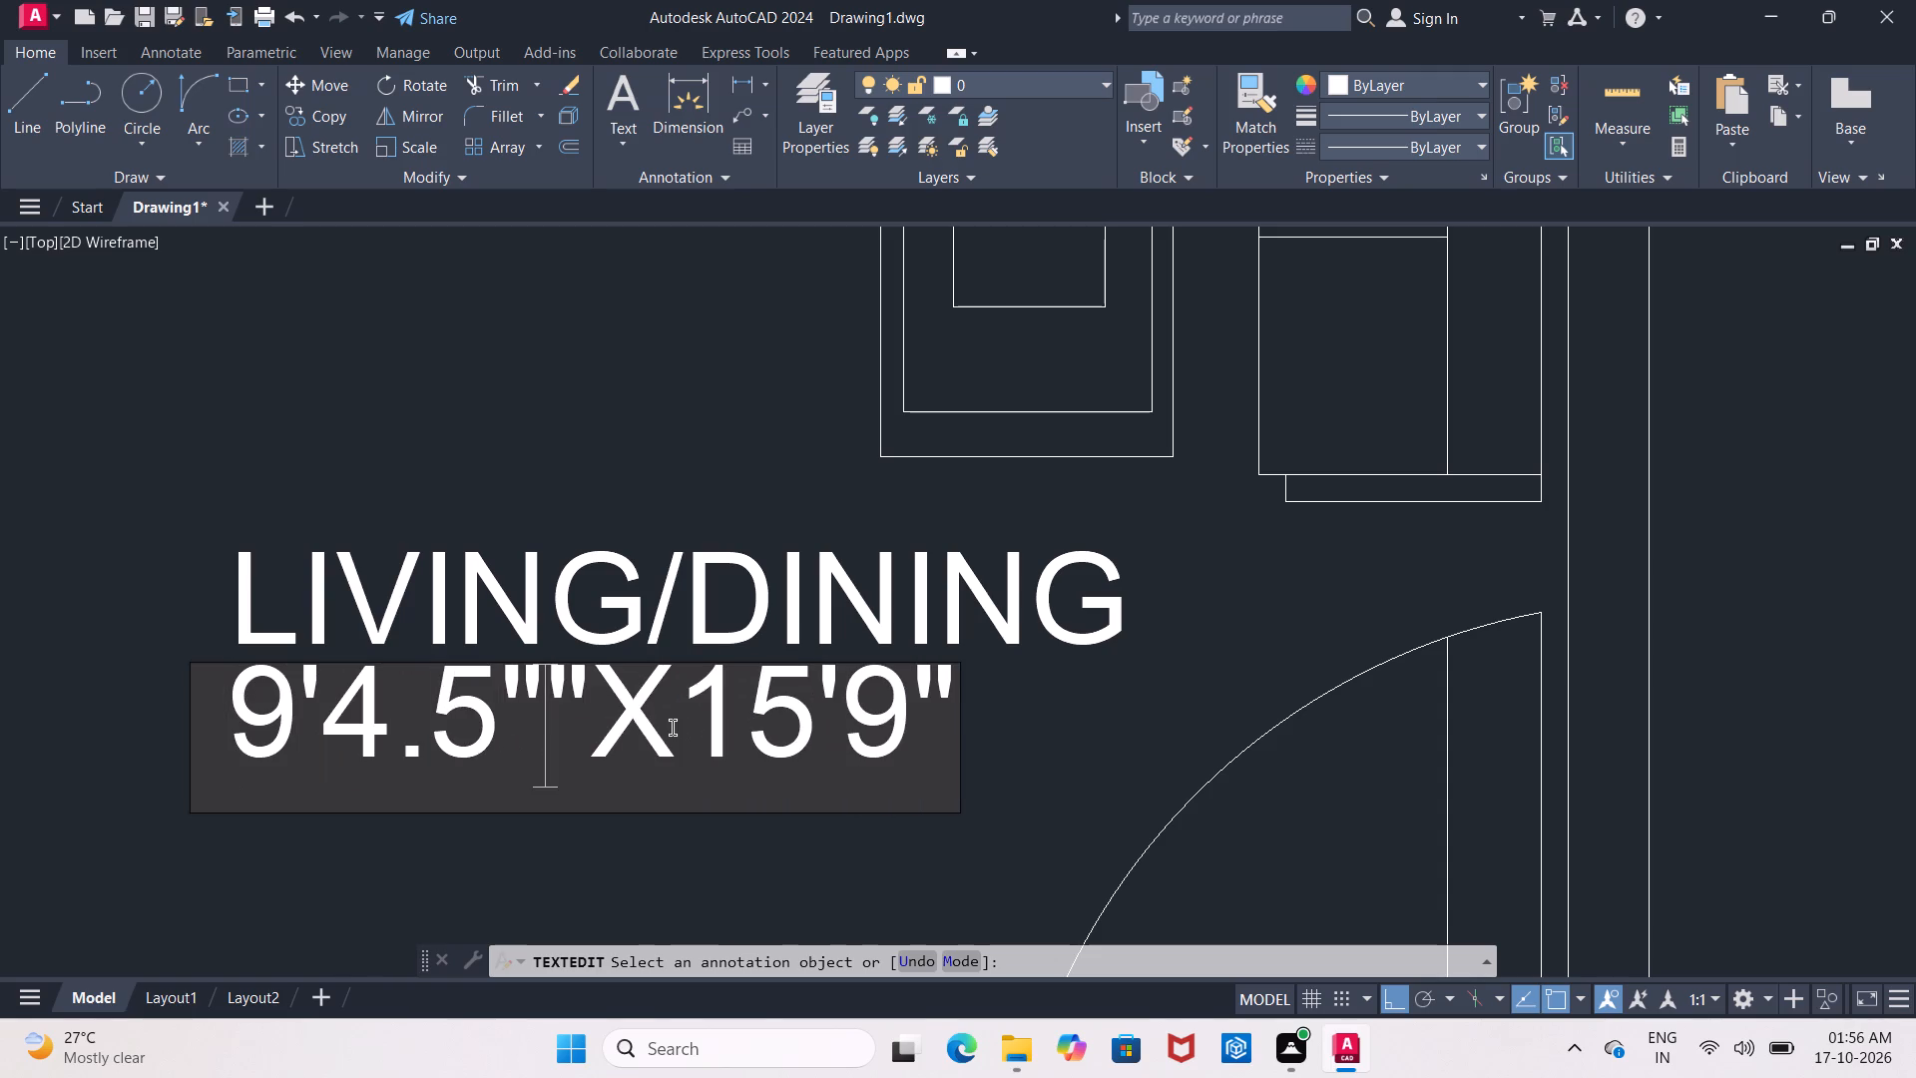
key("Right")
key("BackSpace")
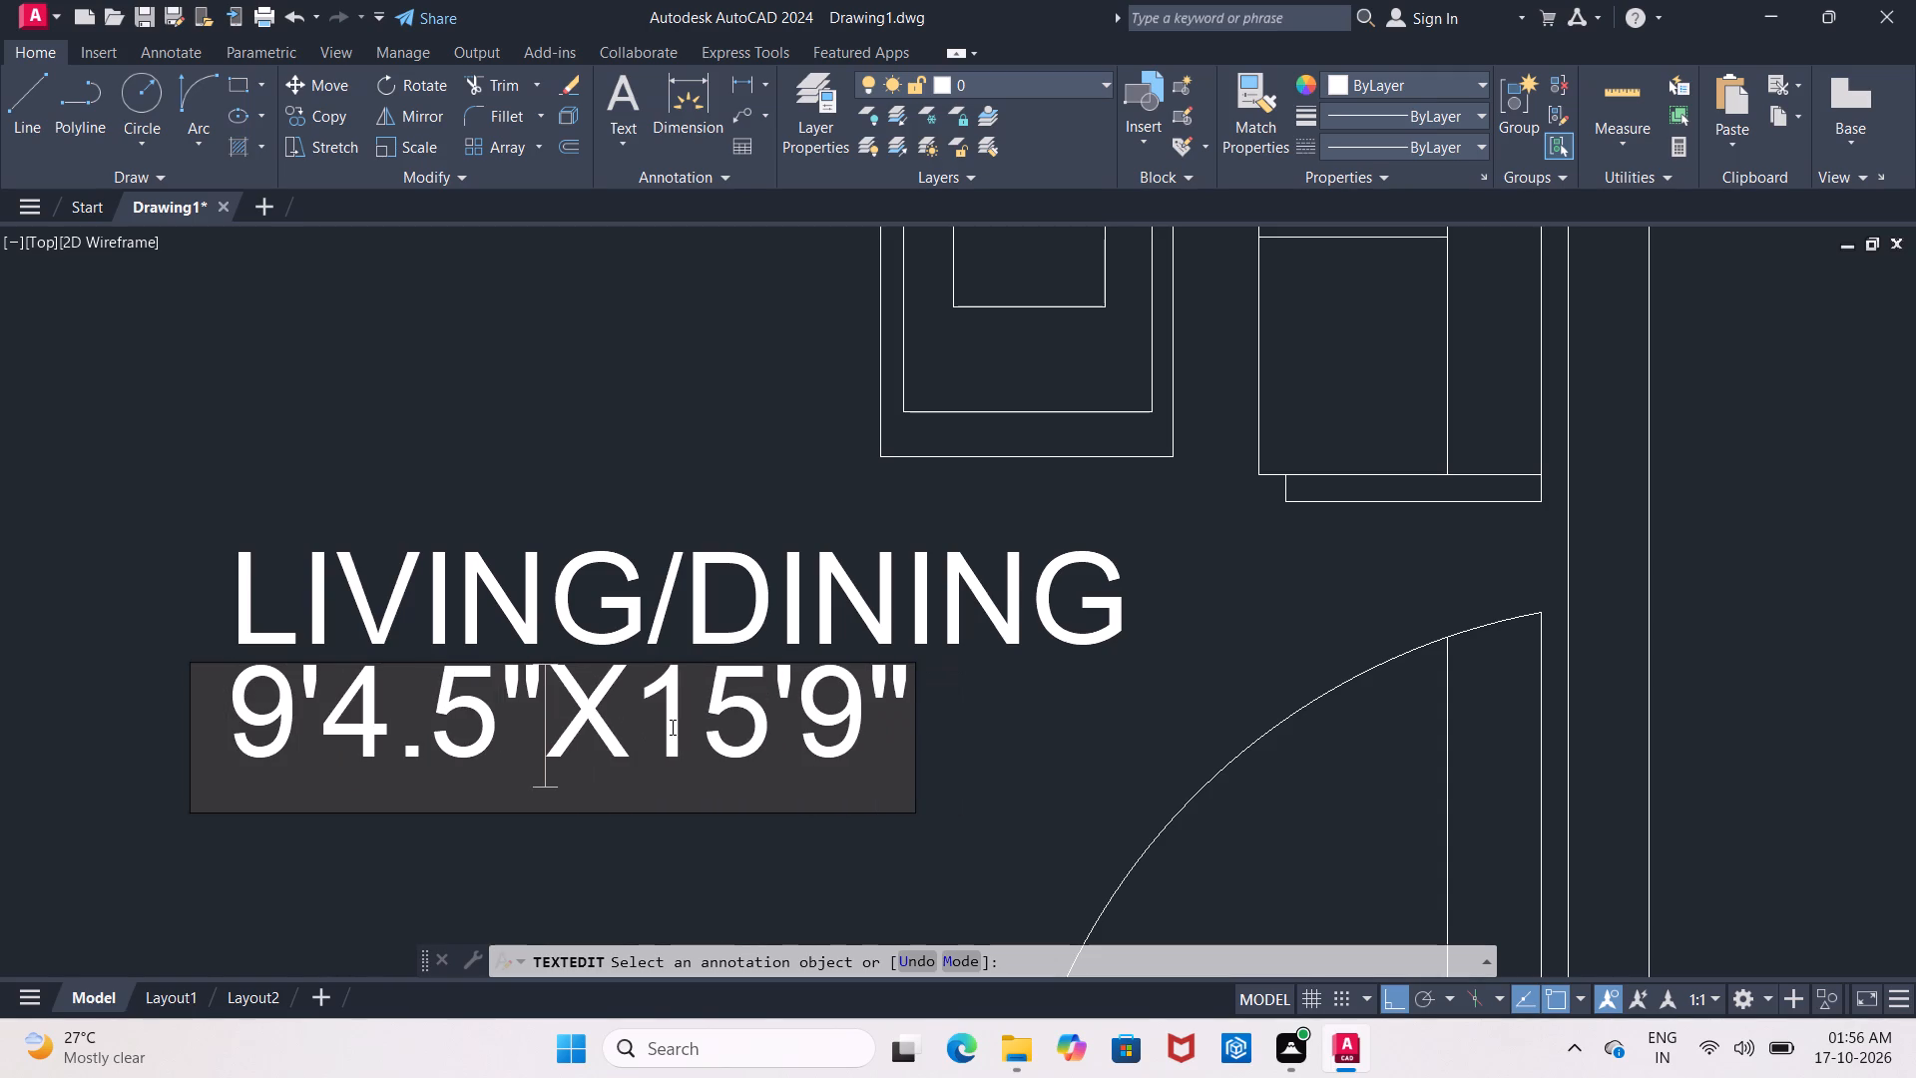
Indent the living/dining dimension text with three leading spaces to centre it under the room name, and end text editing.
left_click(218, 743)
key("space")
key("space")
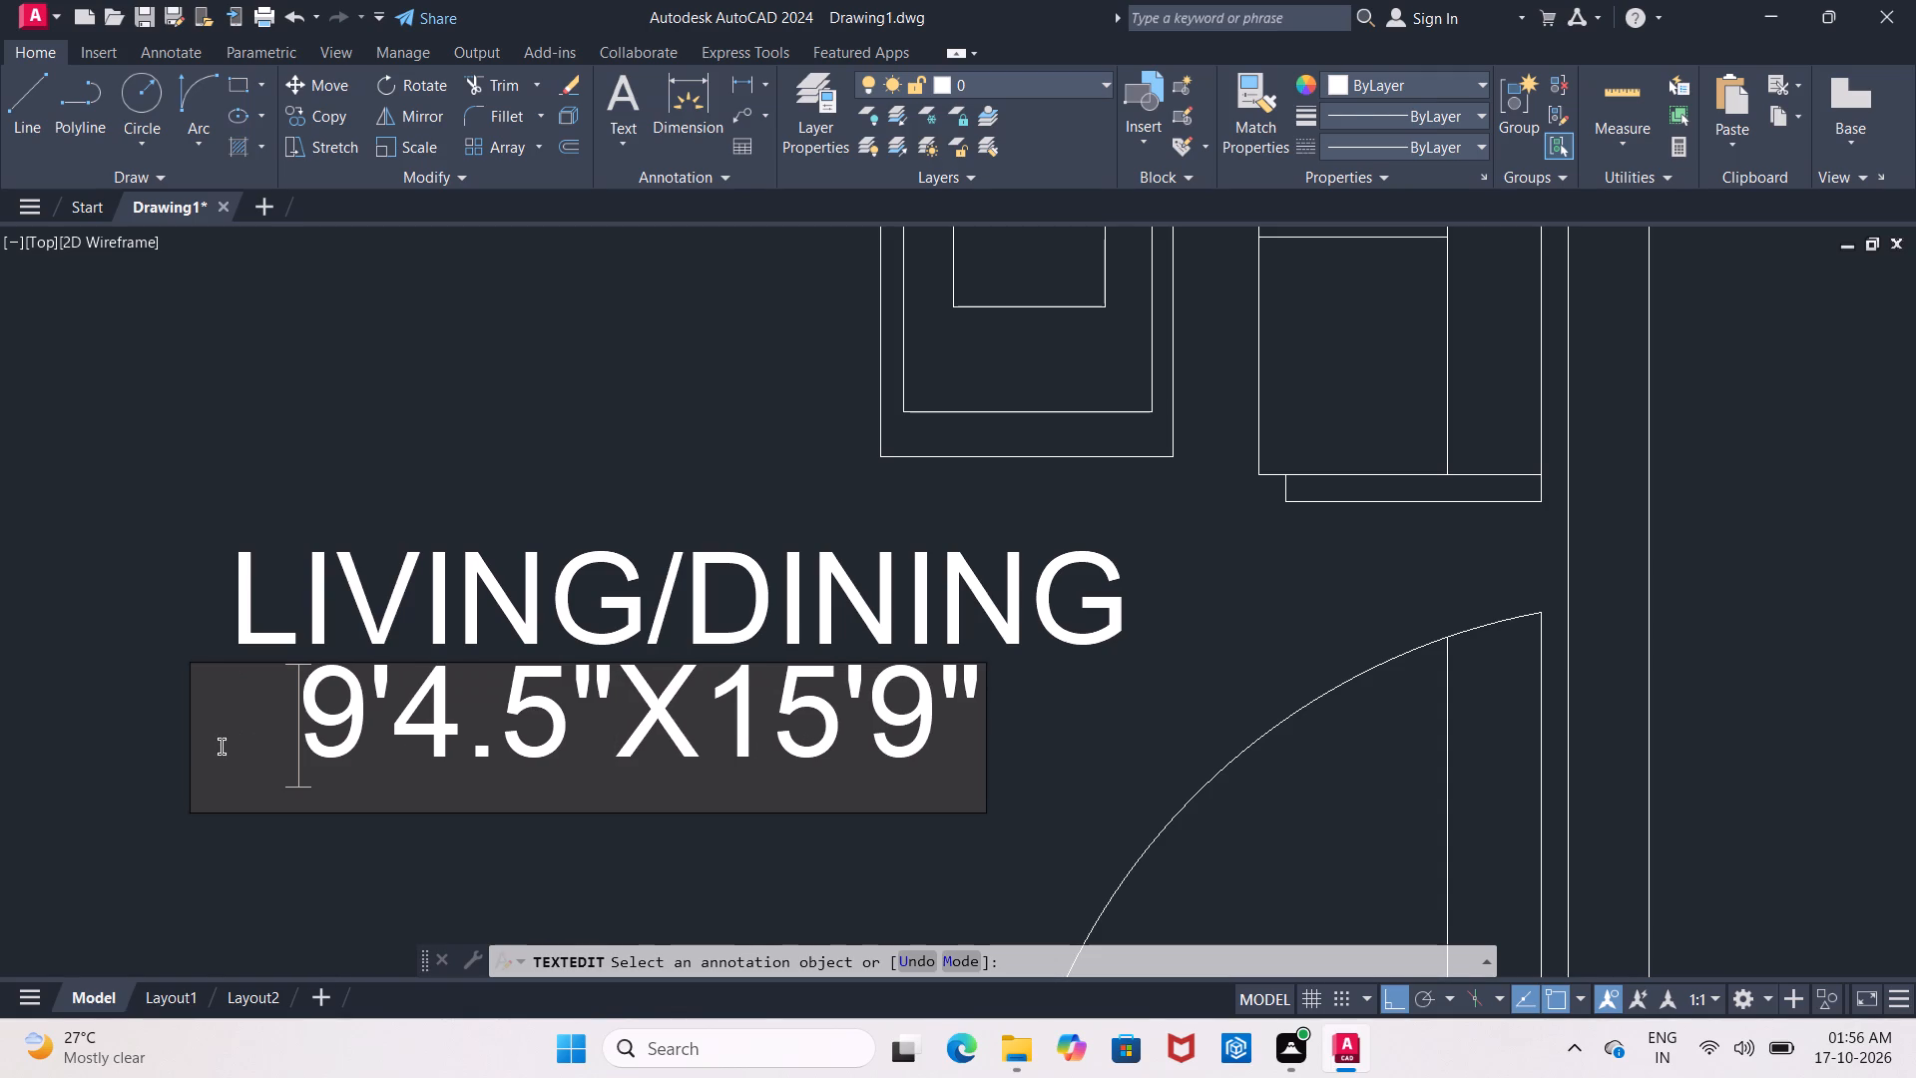
key("space")
left_click(289, 865)
scroll(292, 860, "down", 2)
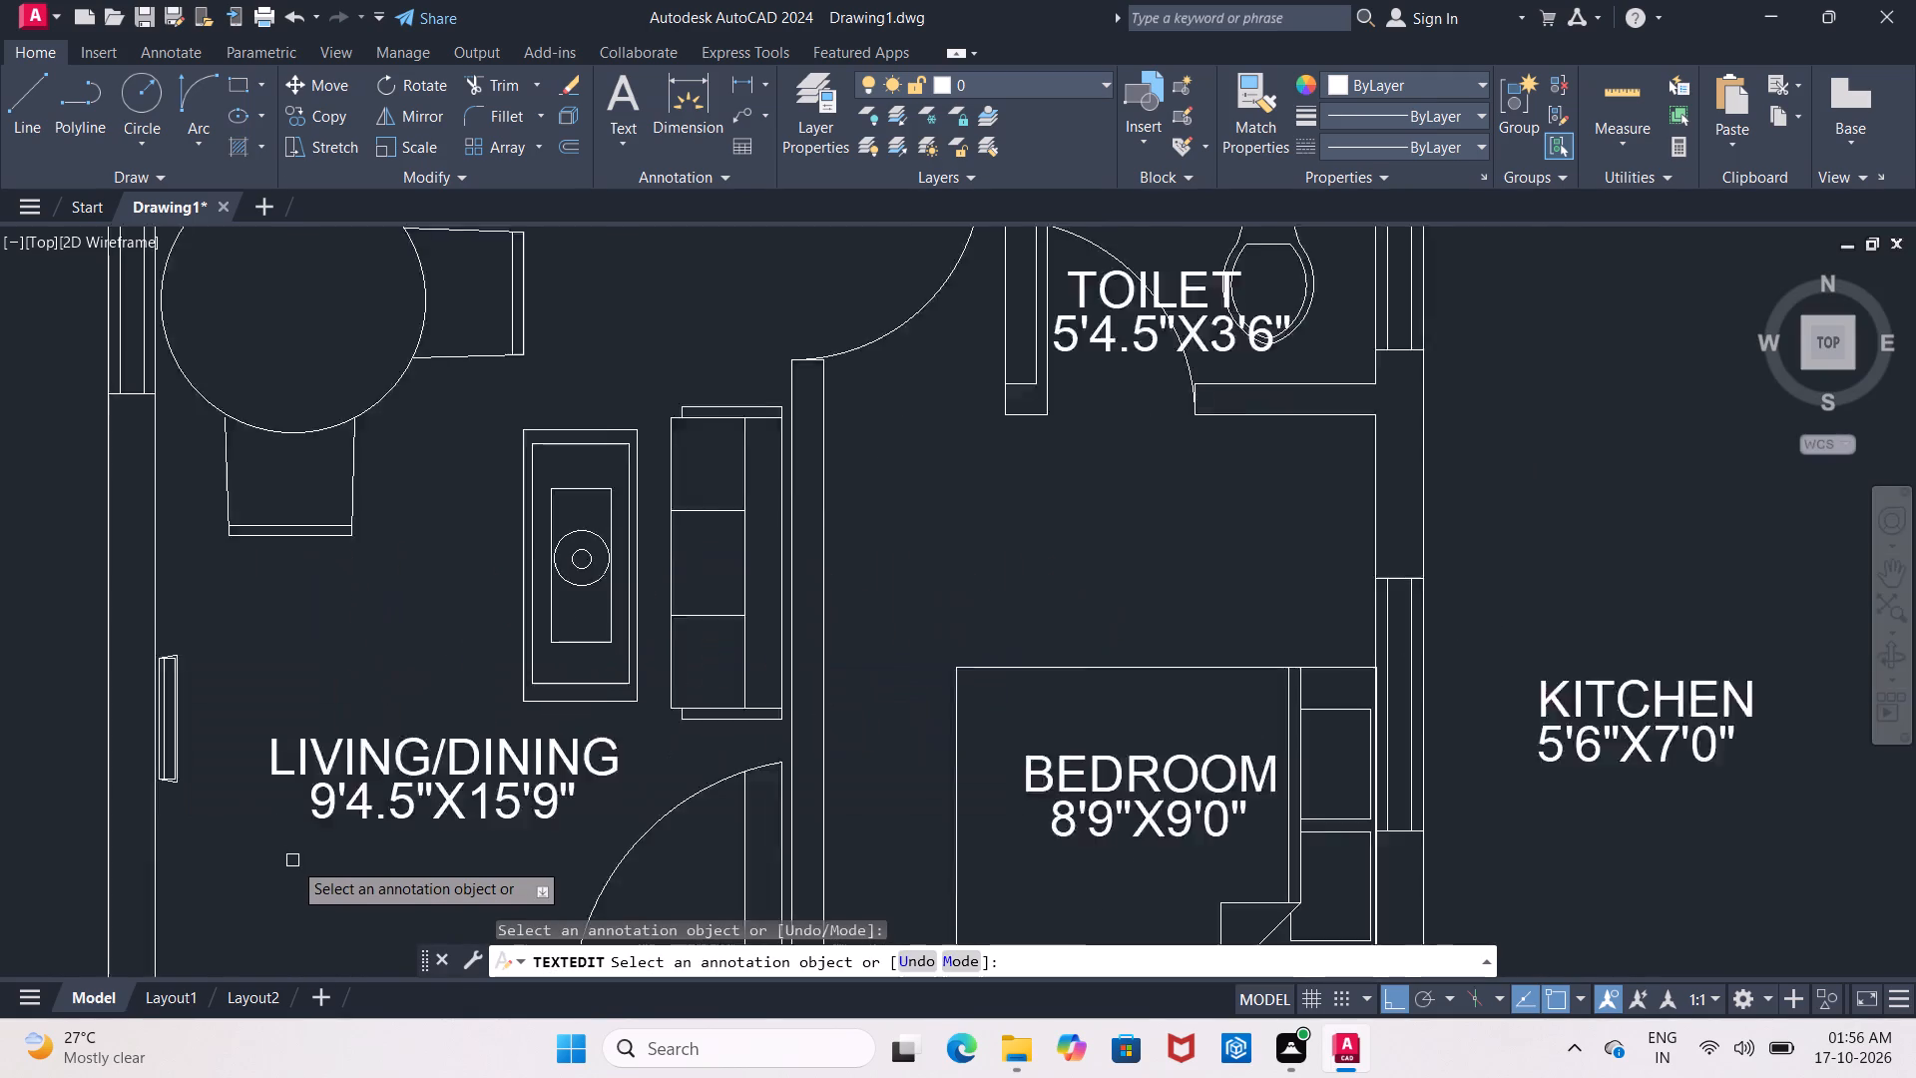
scroll(292, 860, "down", 1)
middle_click_drag(298, 855, 335, 674)
middle_click_drag(372, 704, 341, 637)
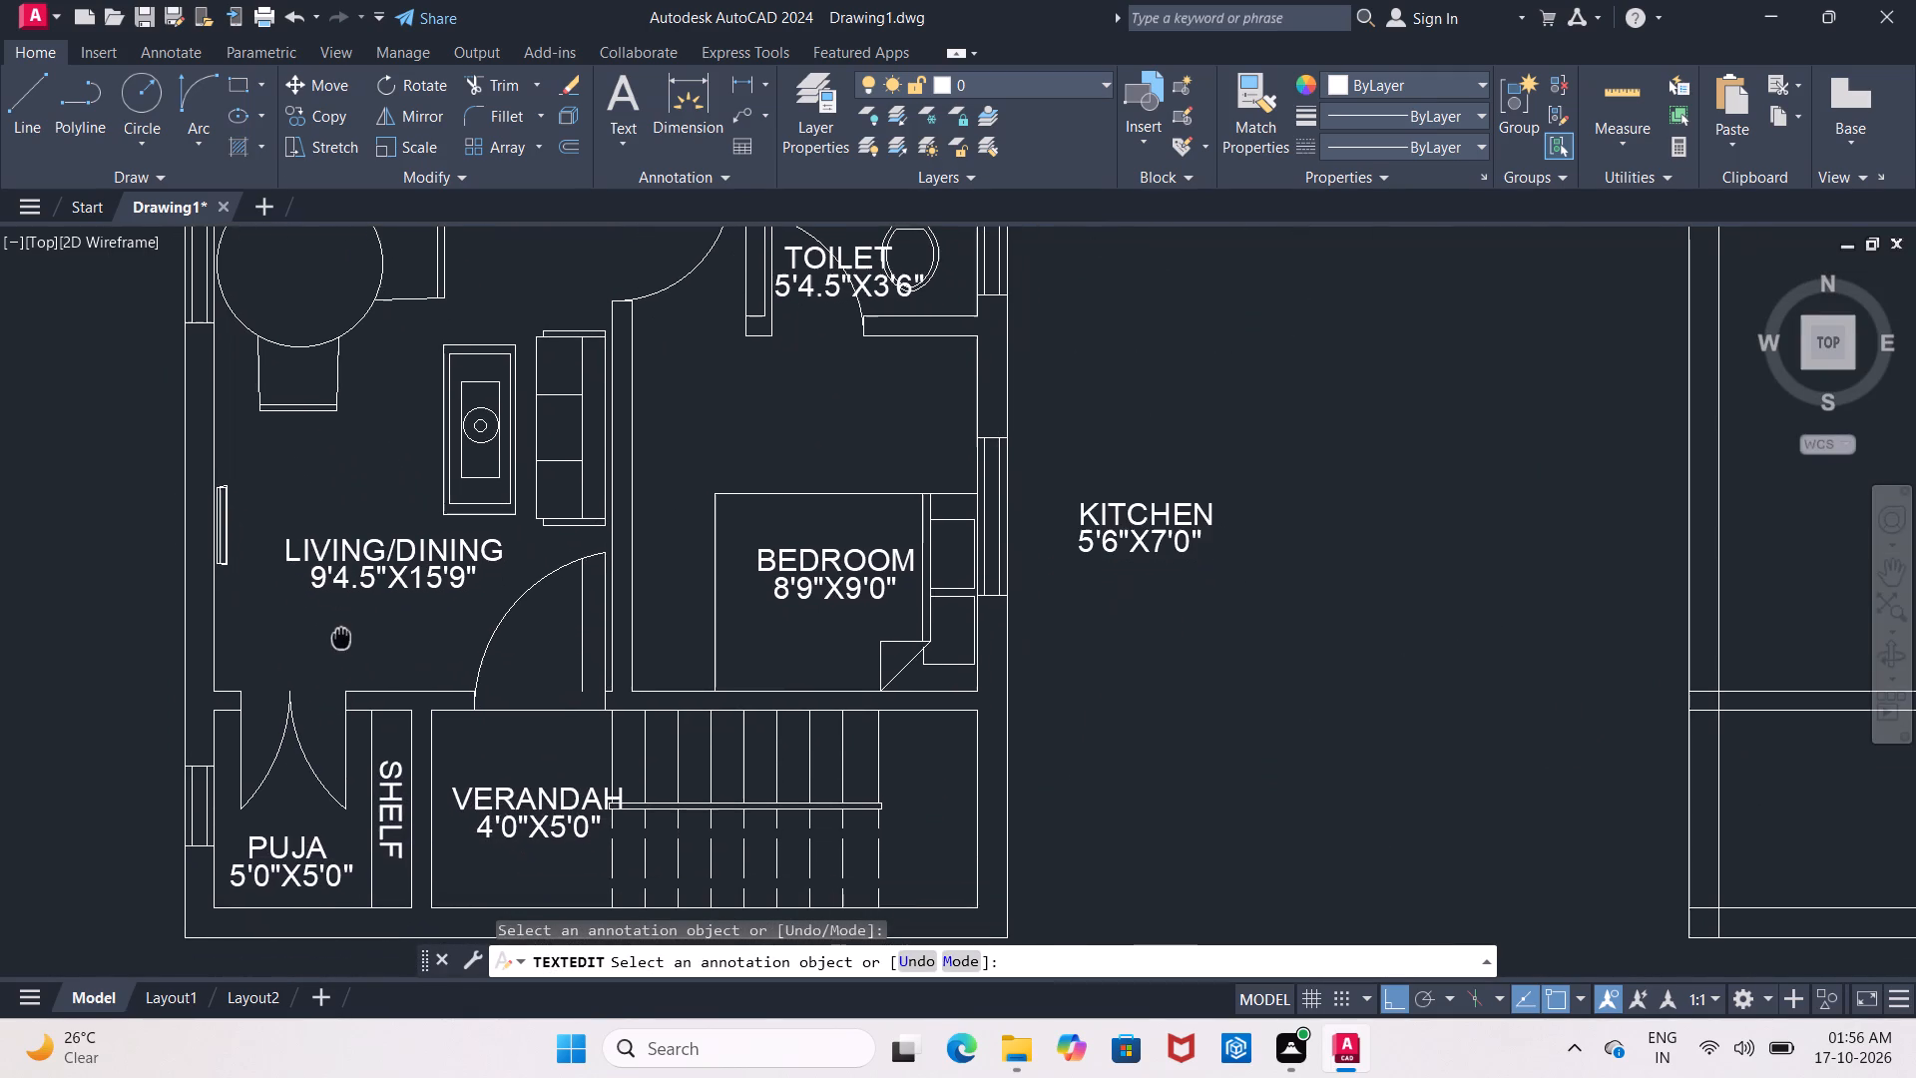
middle_click_drag(341, 637, 337, 637)
middle_click_drag(480, 772, 465, 699)
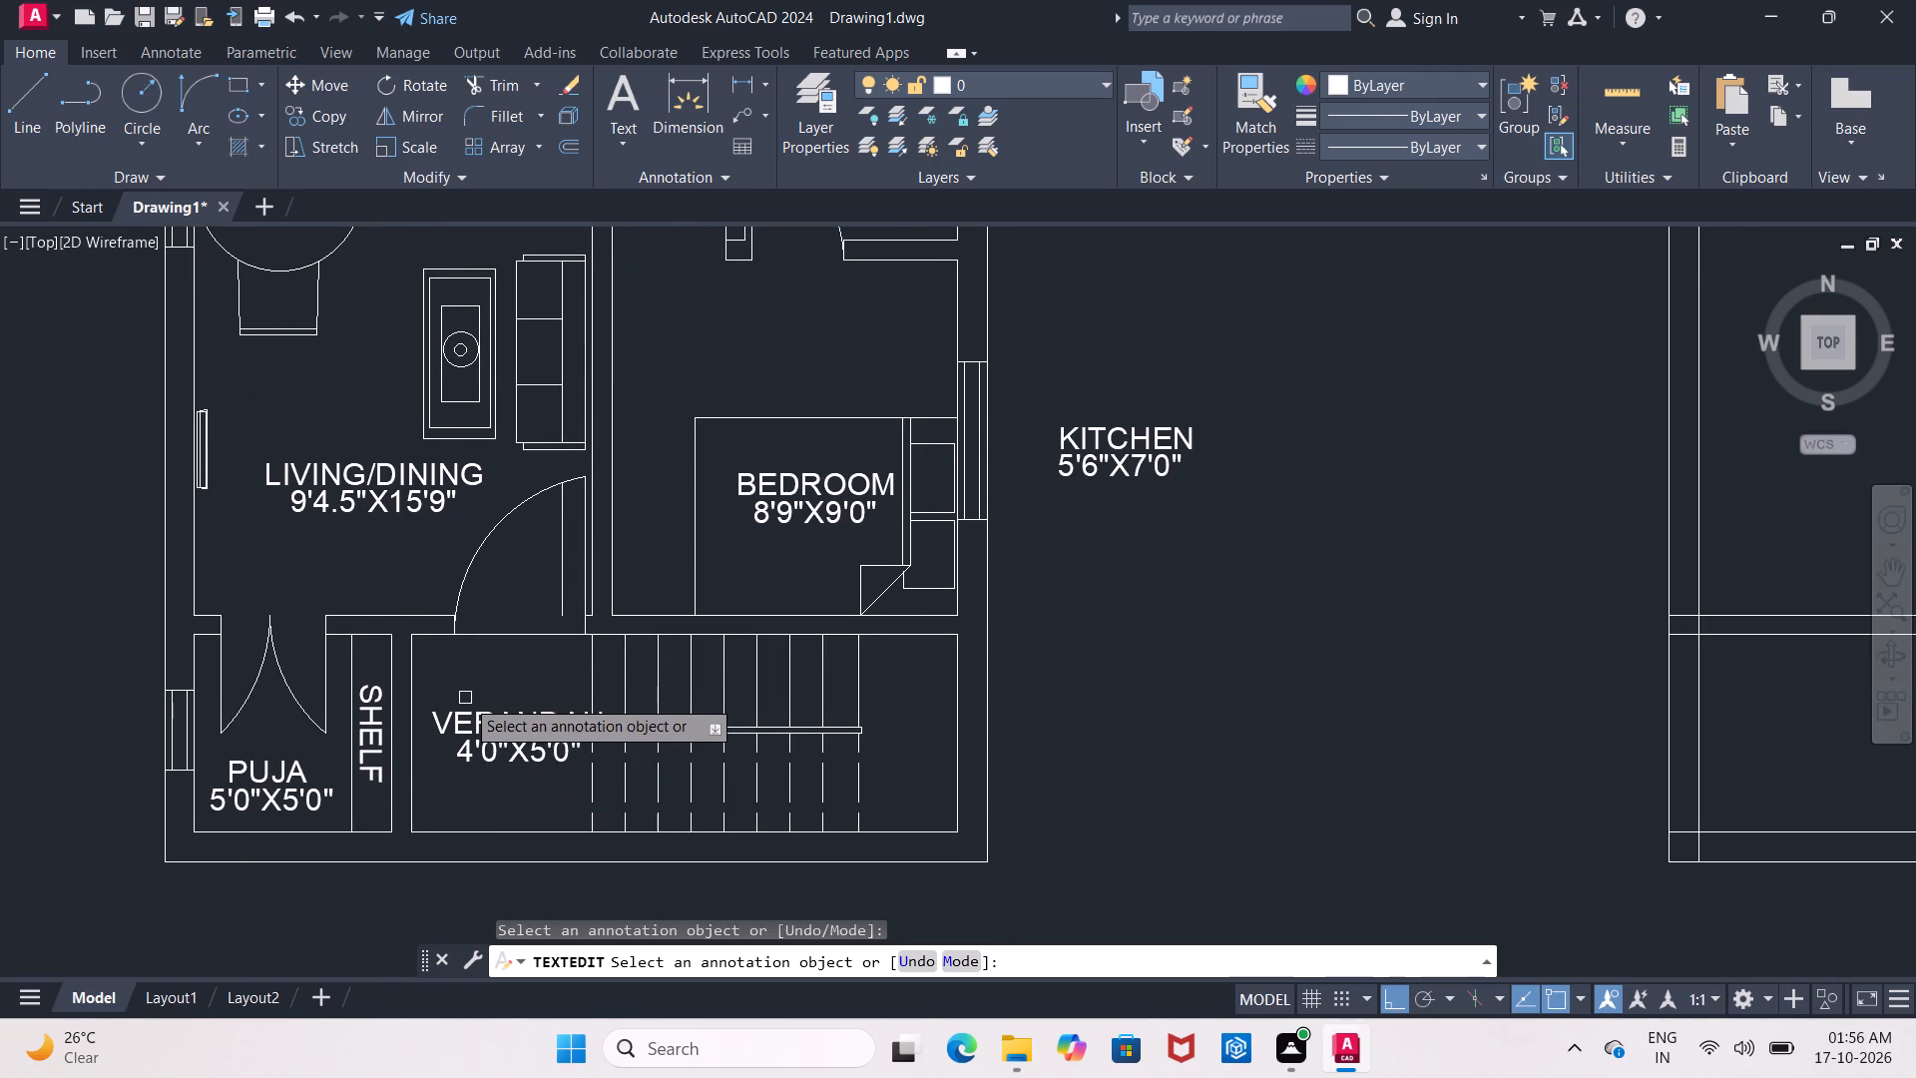
key("Escape")
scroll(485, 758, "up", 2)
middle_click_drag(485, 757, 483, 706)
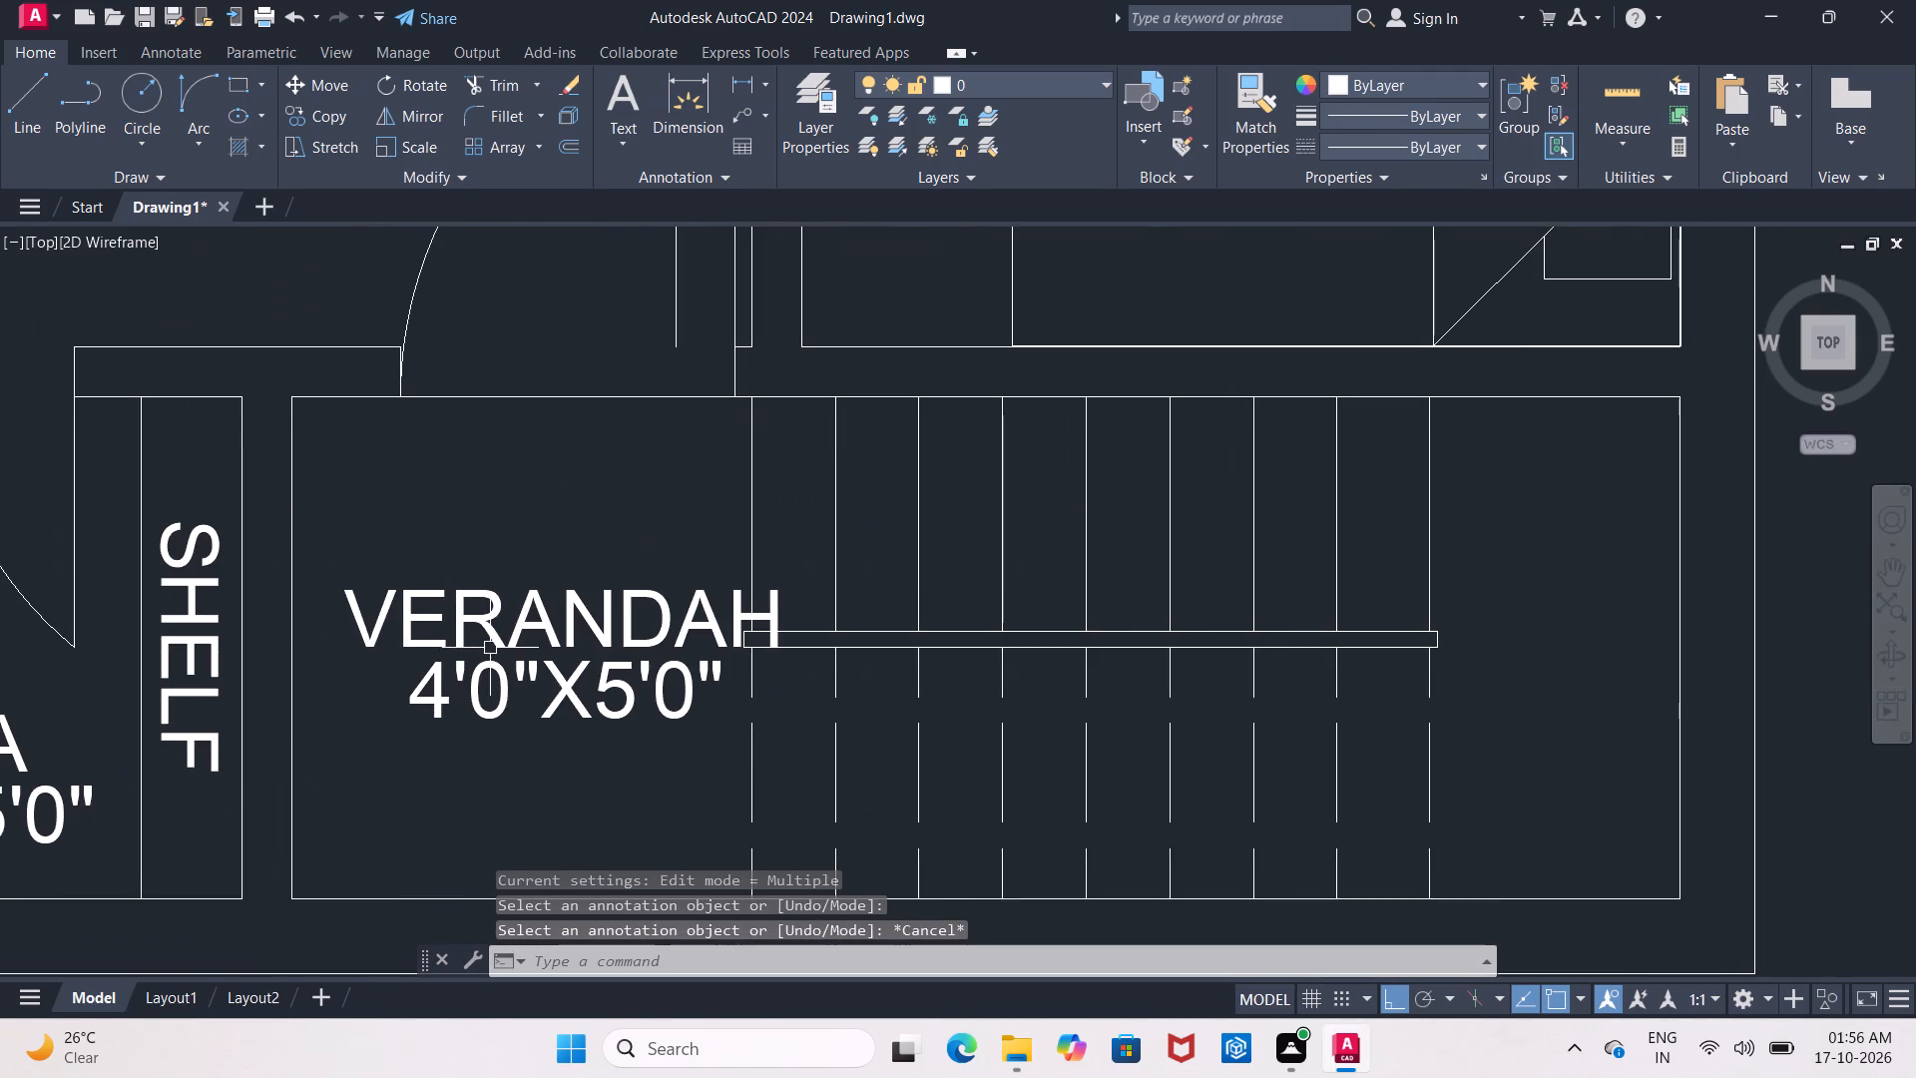
Move the VERANDAH text and its dimension text straight away from the stairs so they fit inside the verandah.
left_click(490, 623)
left_click(516, 698)
left_click(469, 713)
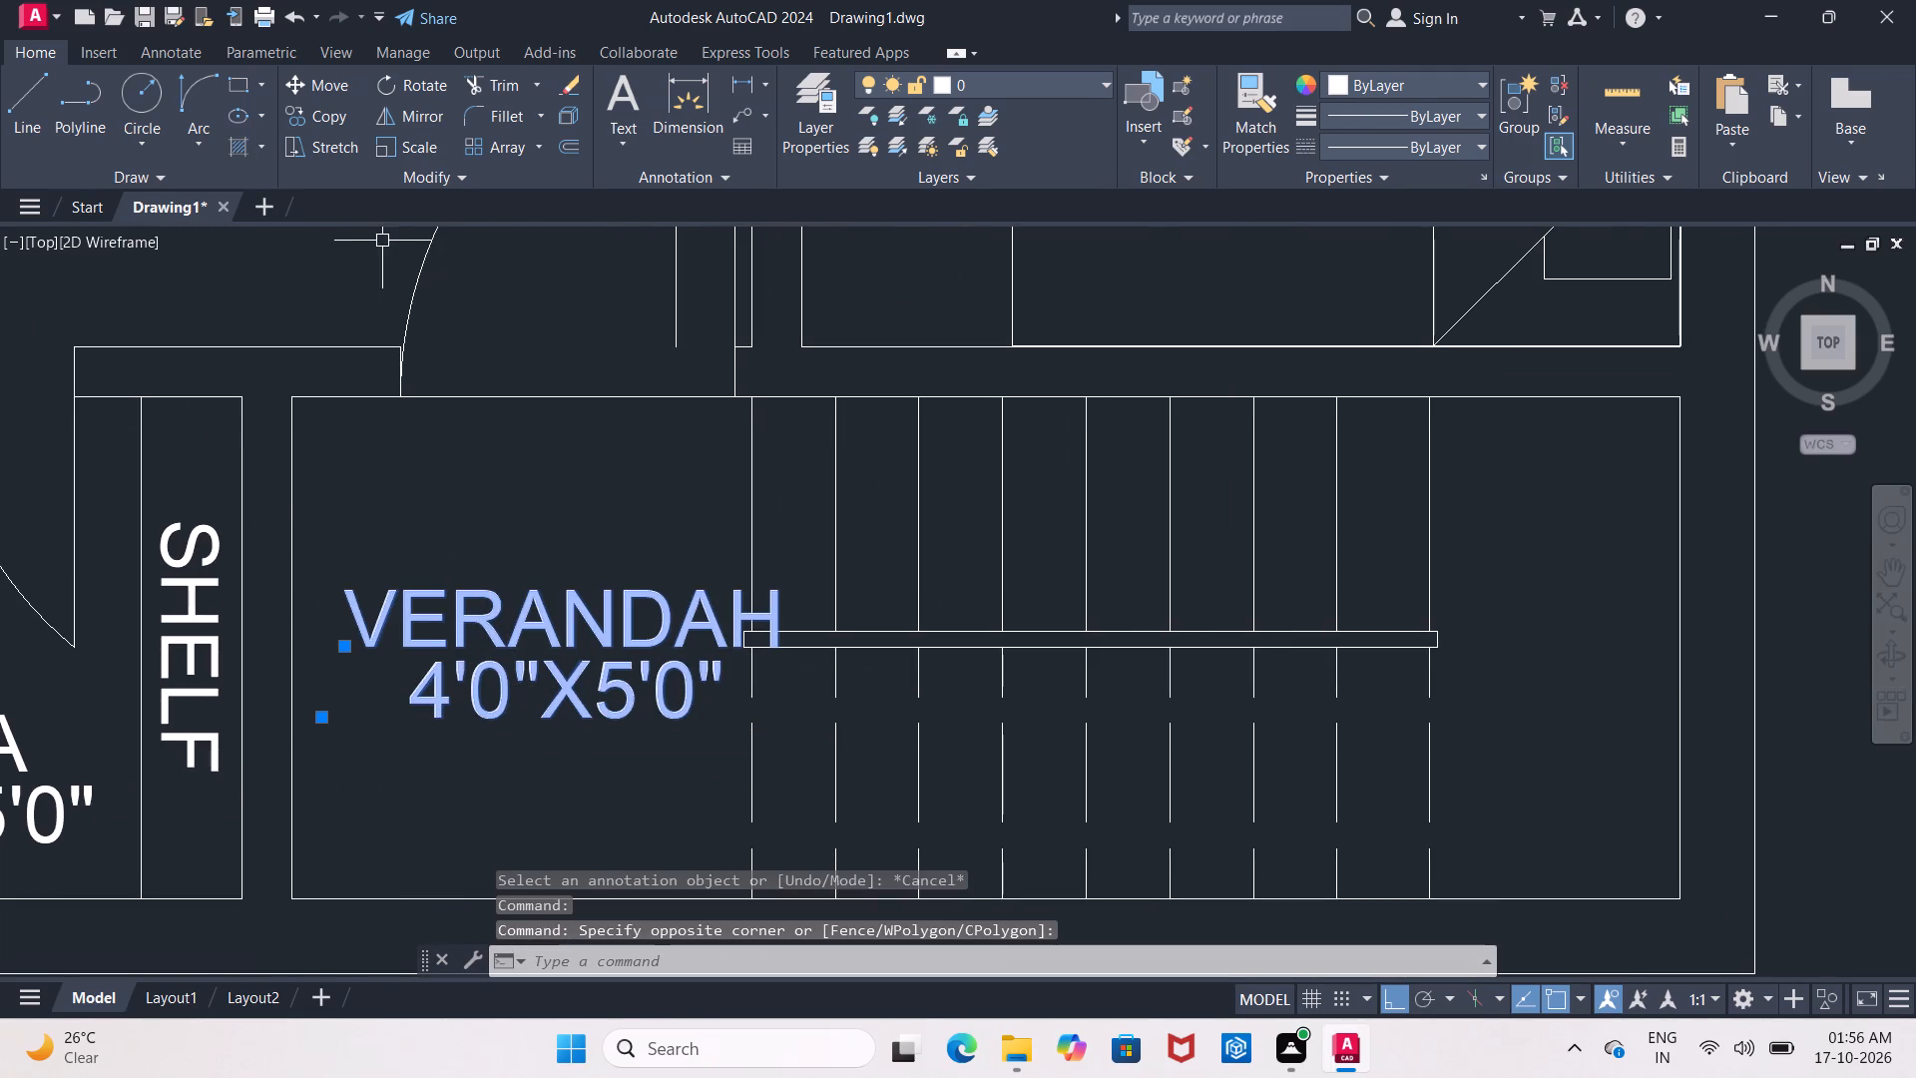
left_click(325, 84)
left_click(569, 647)
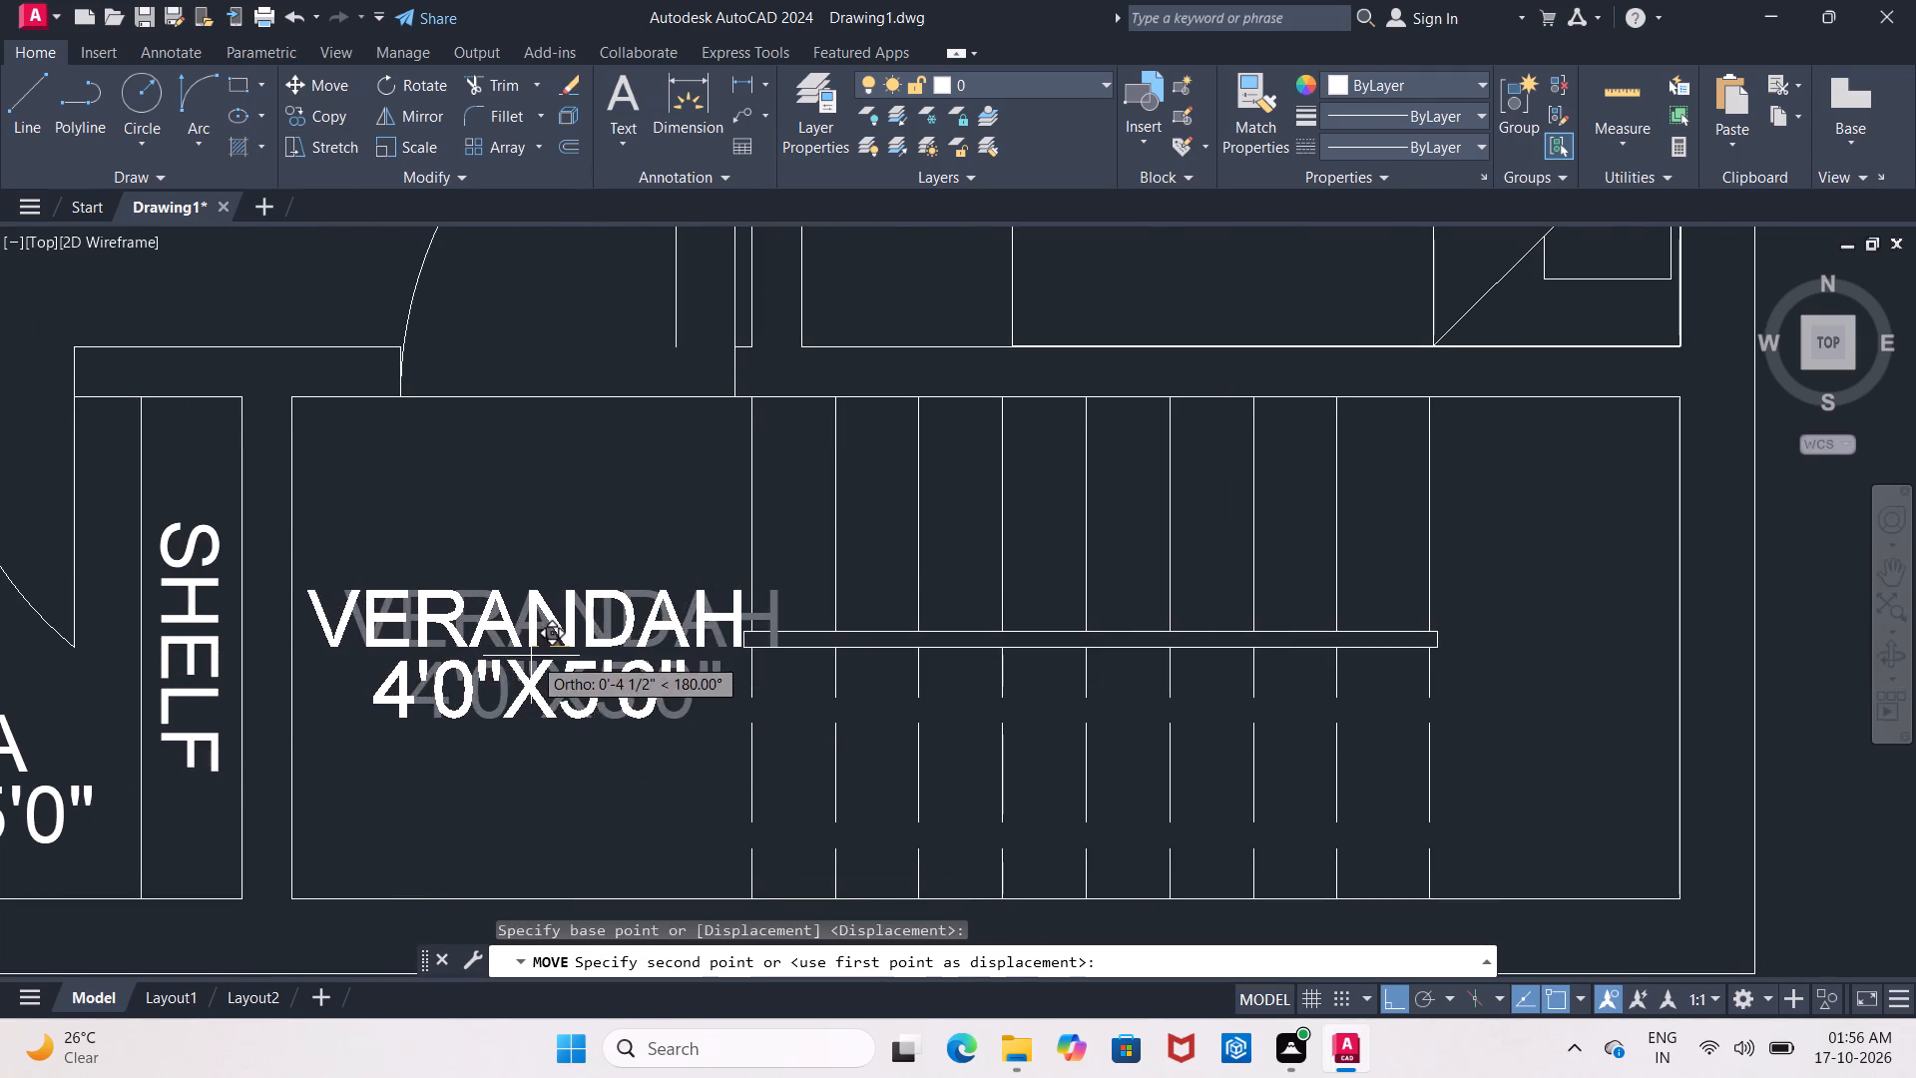
left_click(515, 676)
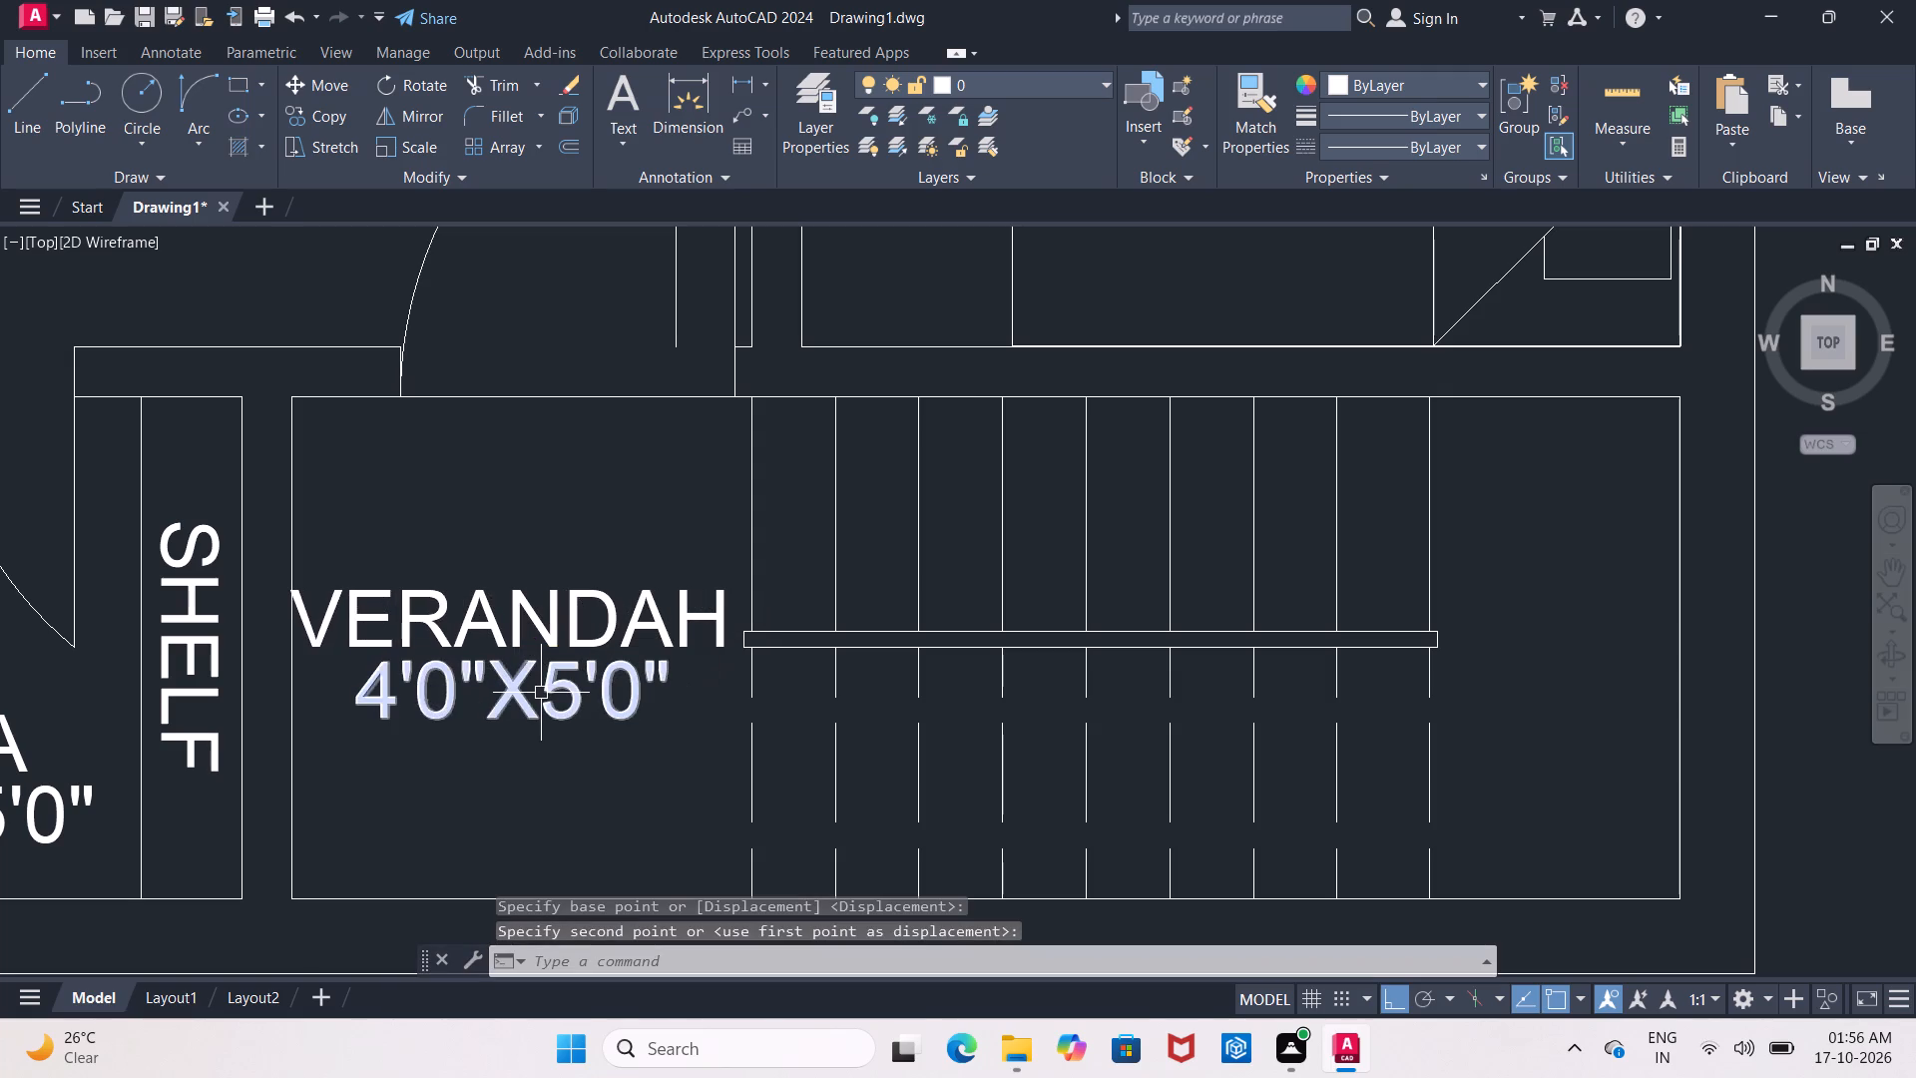
Erase the spare KITCHEN text outside the house, beside the lower bedroom.
scroll(549, 690, "down", 2)
middle_click_drag(857, 679, 670, 766)
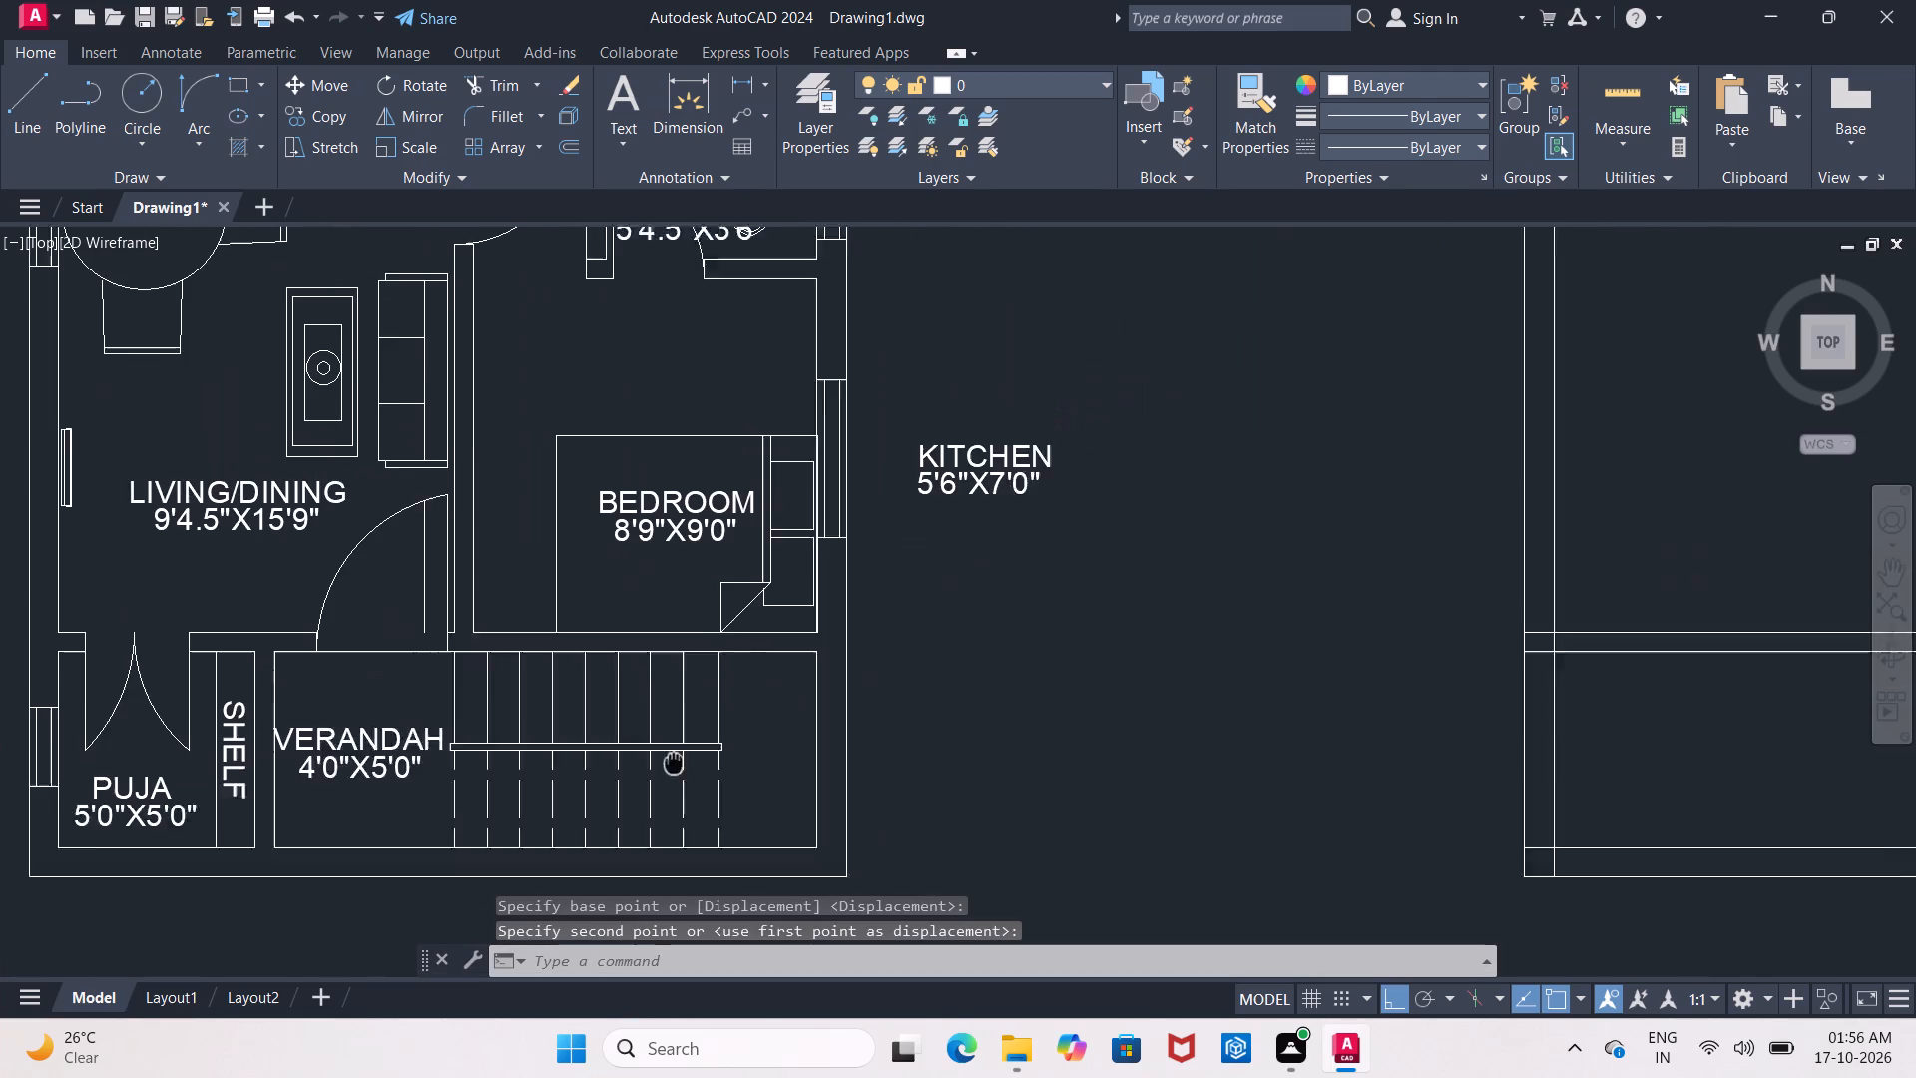
middle_click_drag(670, 766, 669, 767)
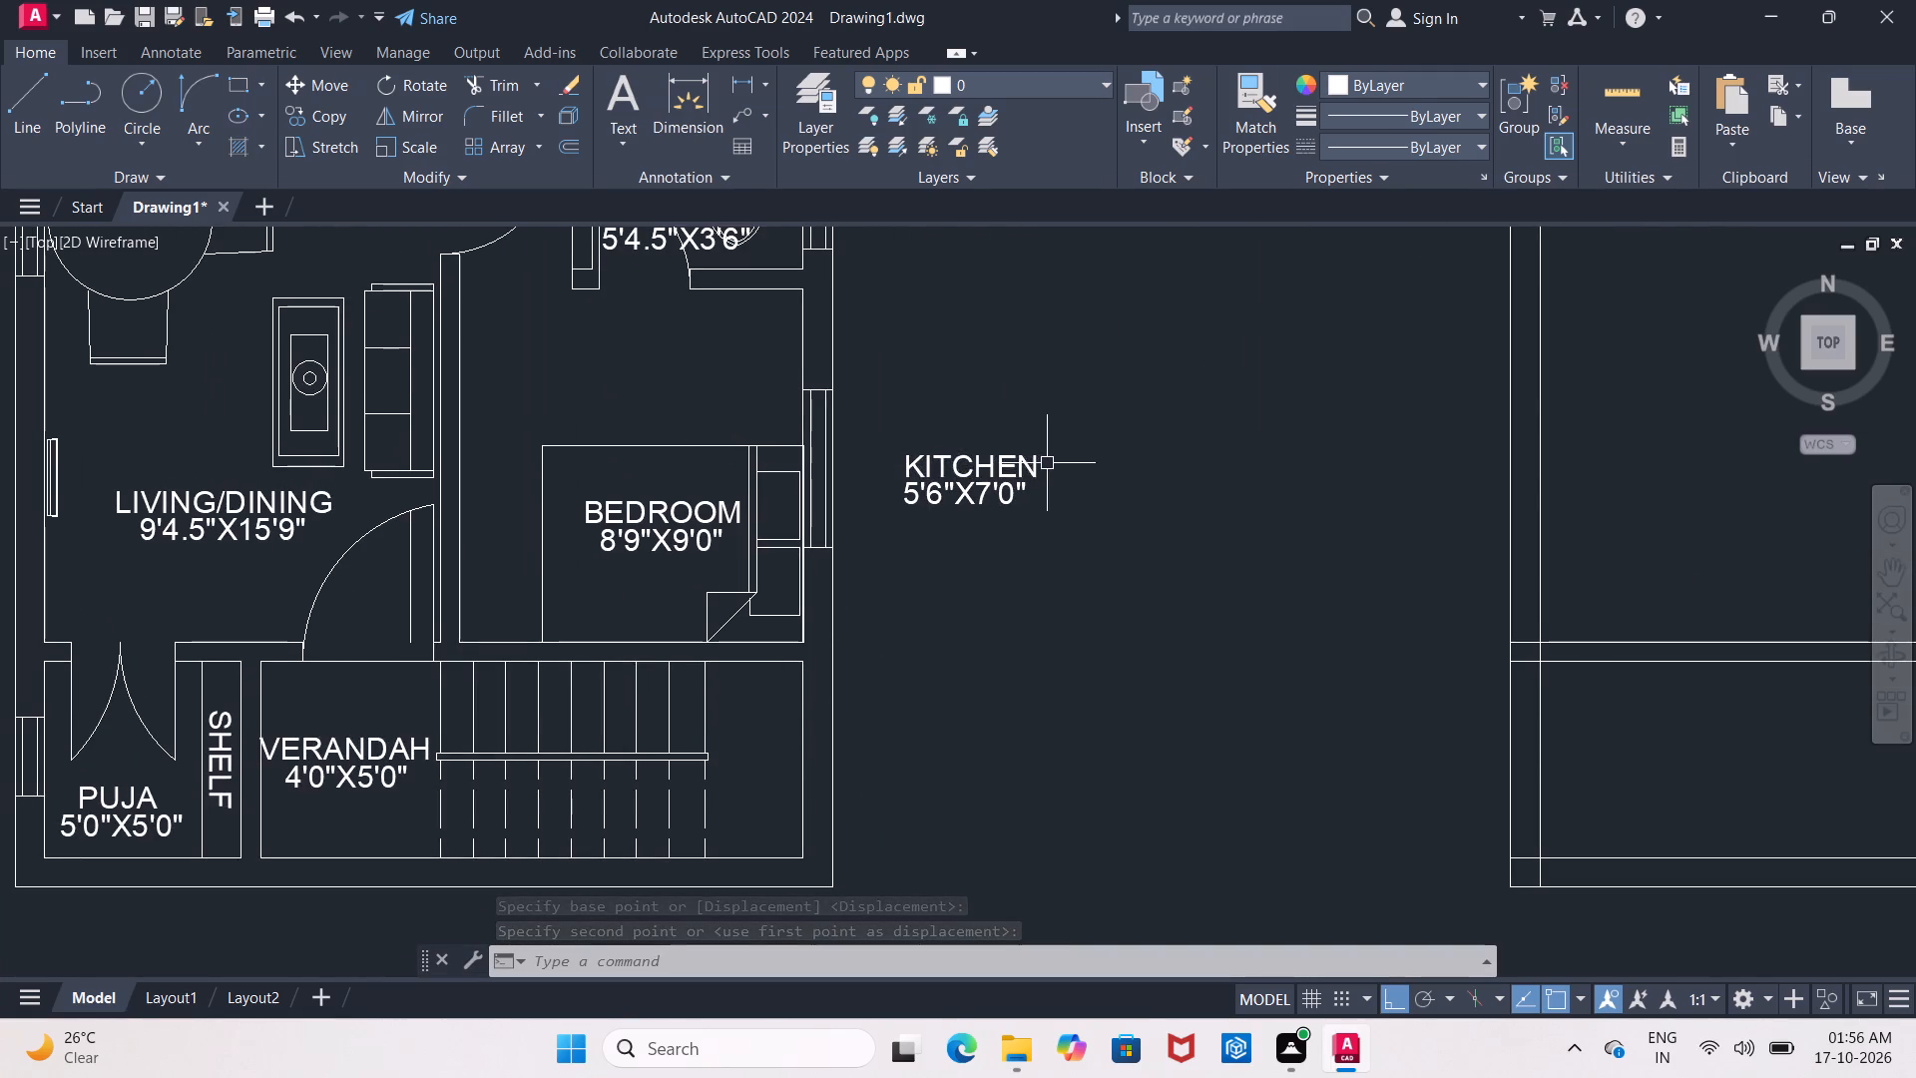
middle_click_drag(1047, 463, 866, 474)
left_click(781, 474)
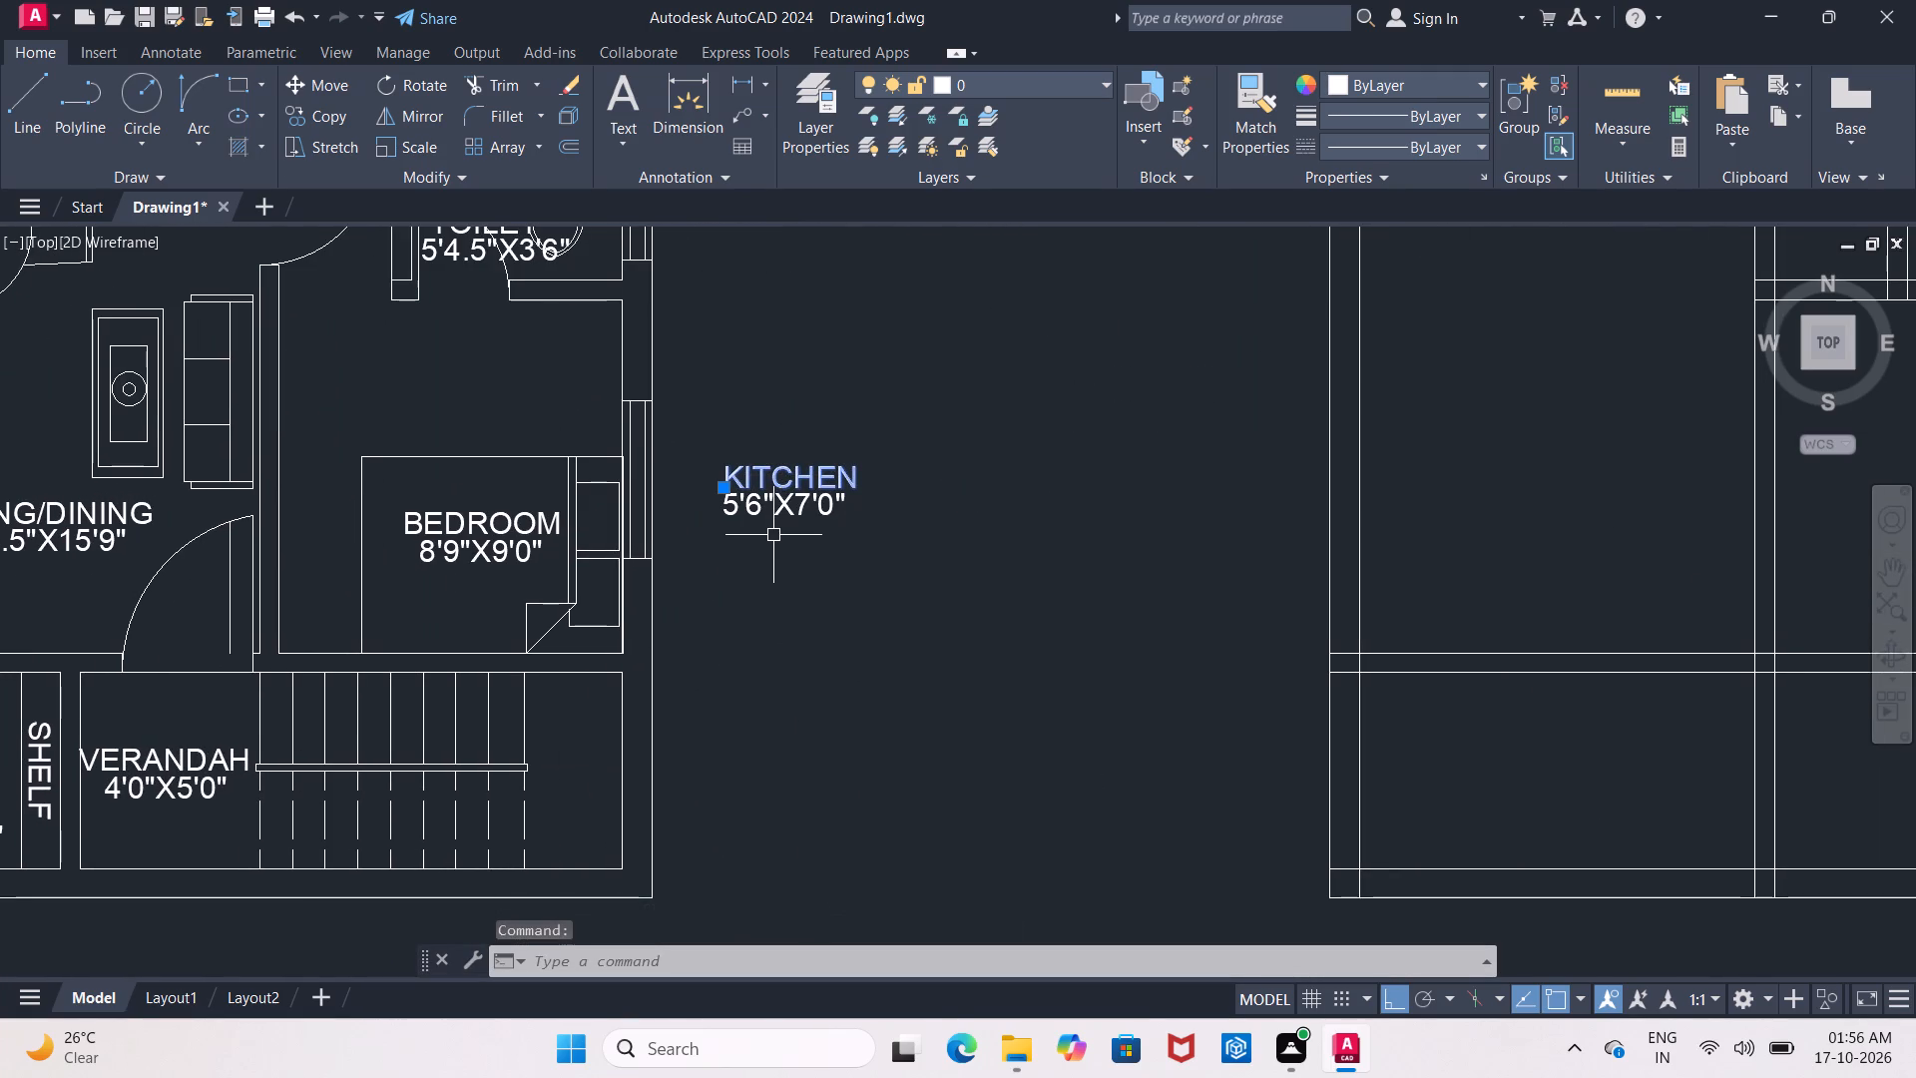
key("Delete")
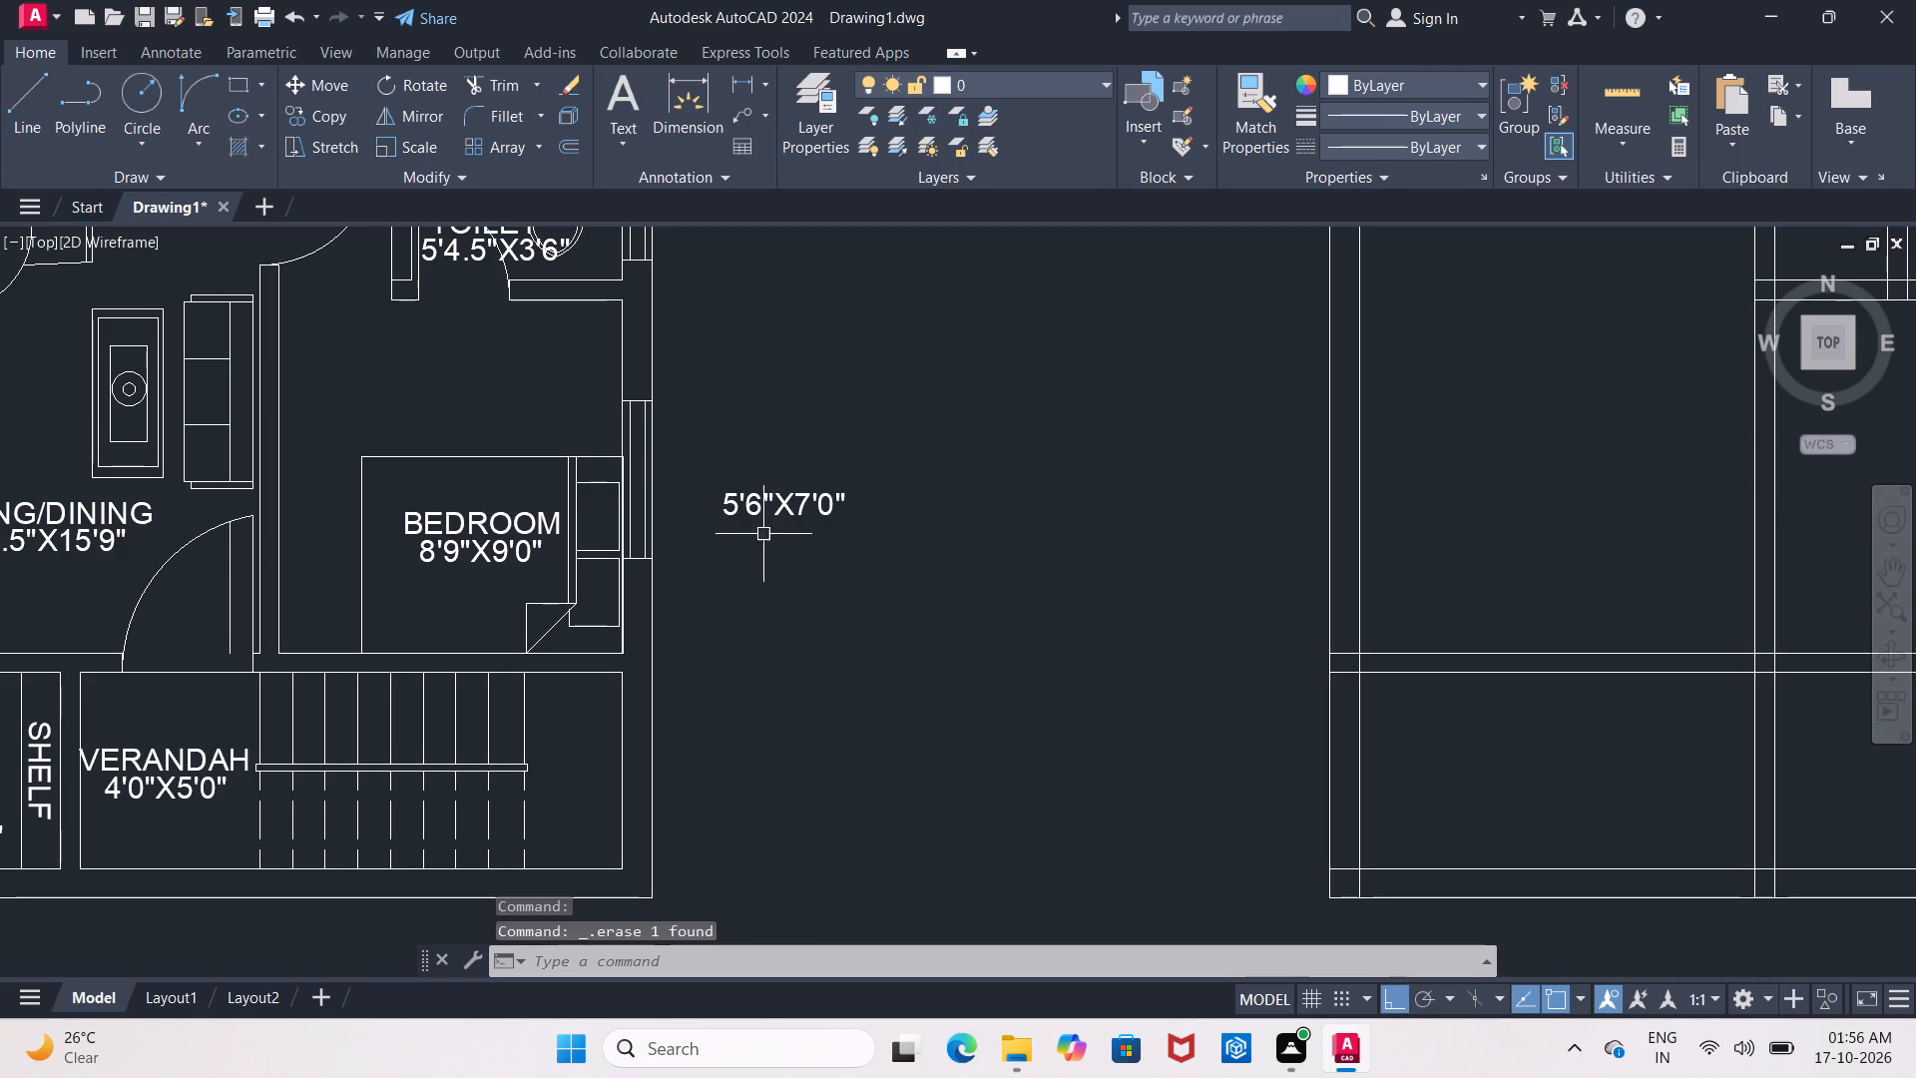
Replace the spare 5'6"X7'0" text outside the lower bedroom with W, and end text editing.
left_click(764, 510)
right_click(764, 510)
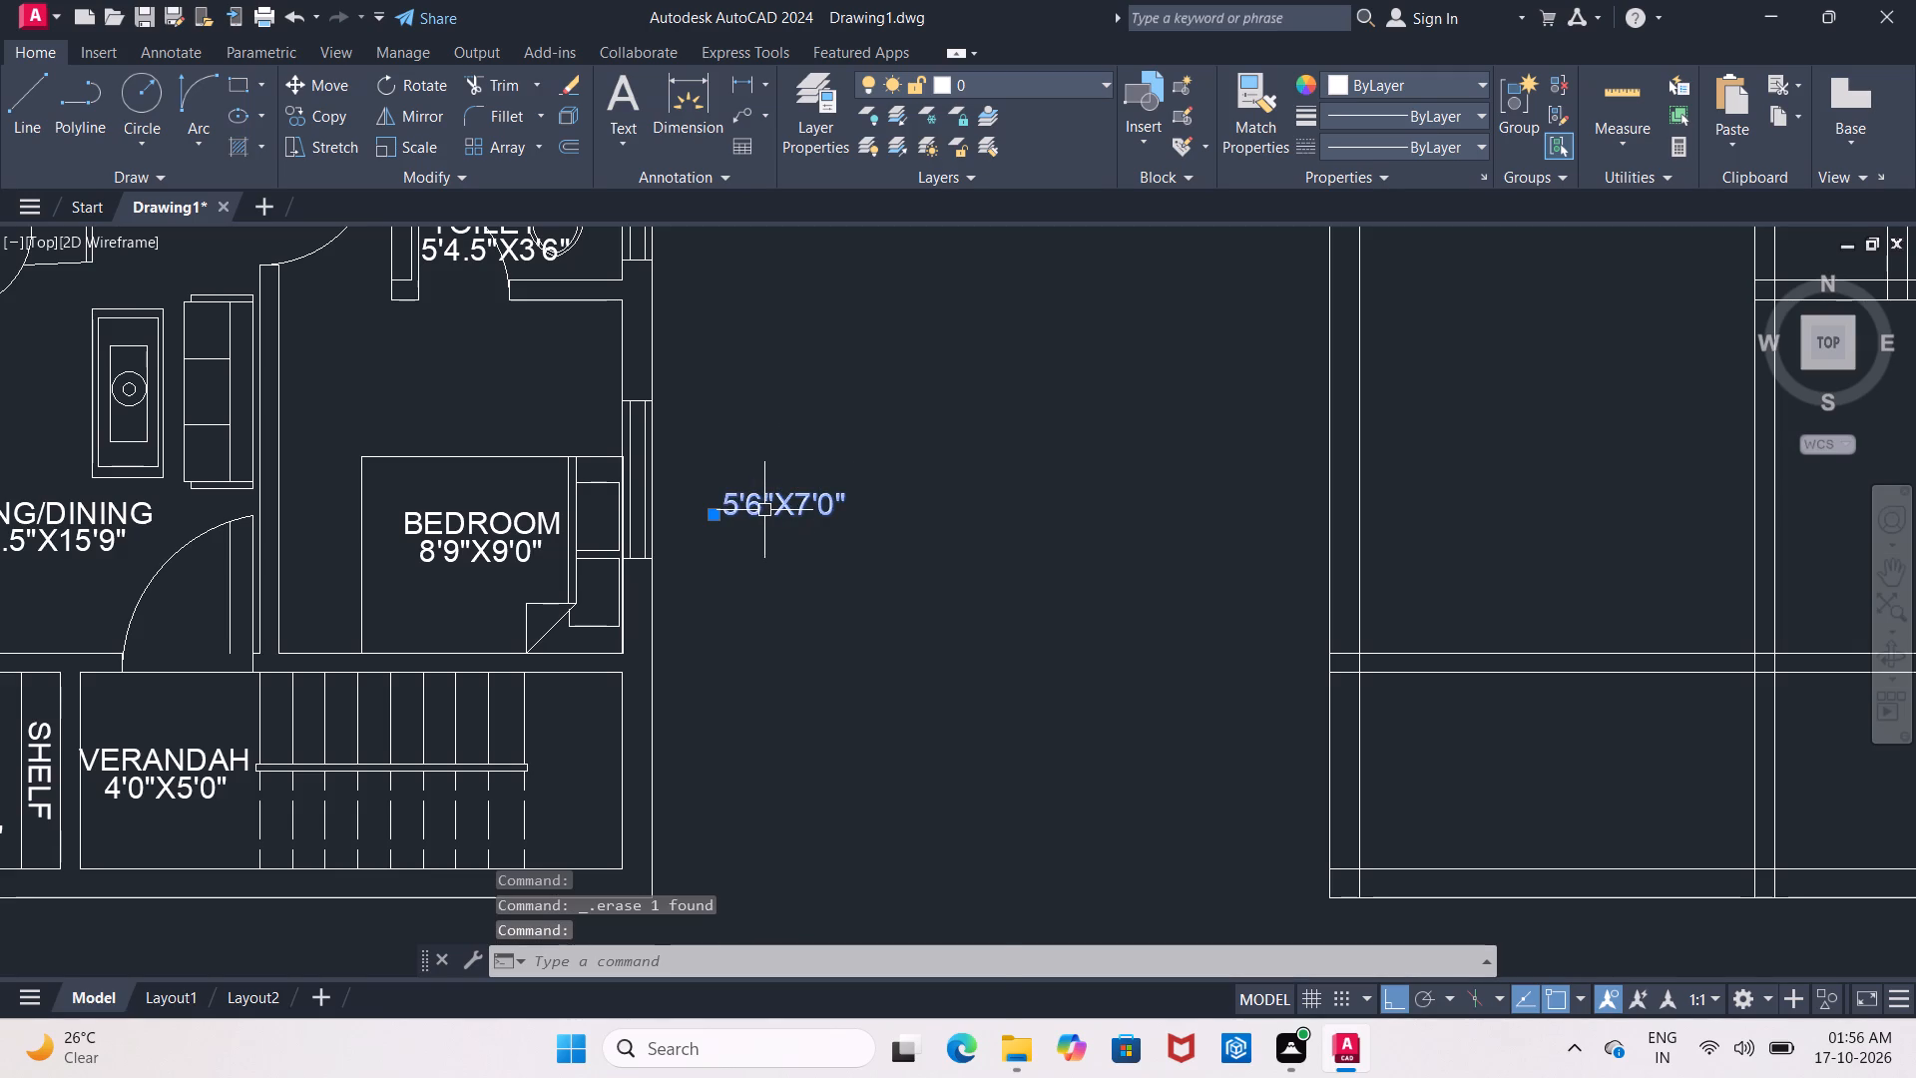
left_click(791, 438)
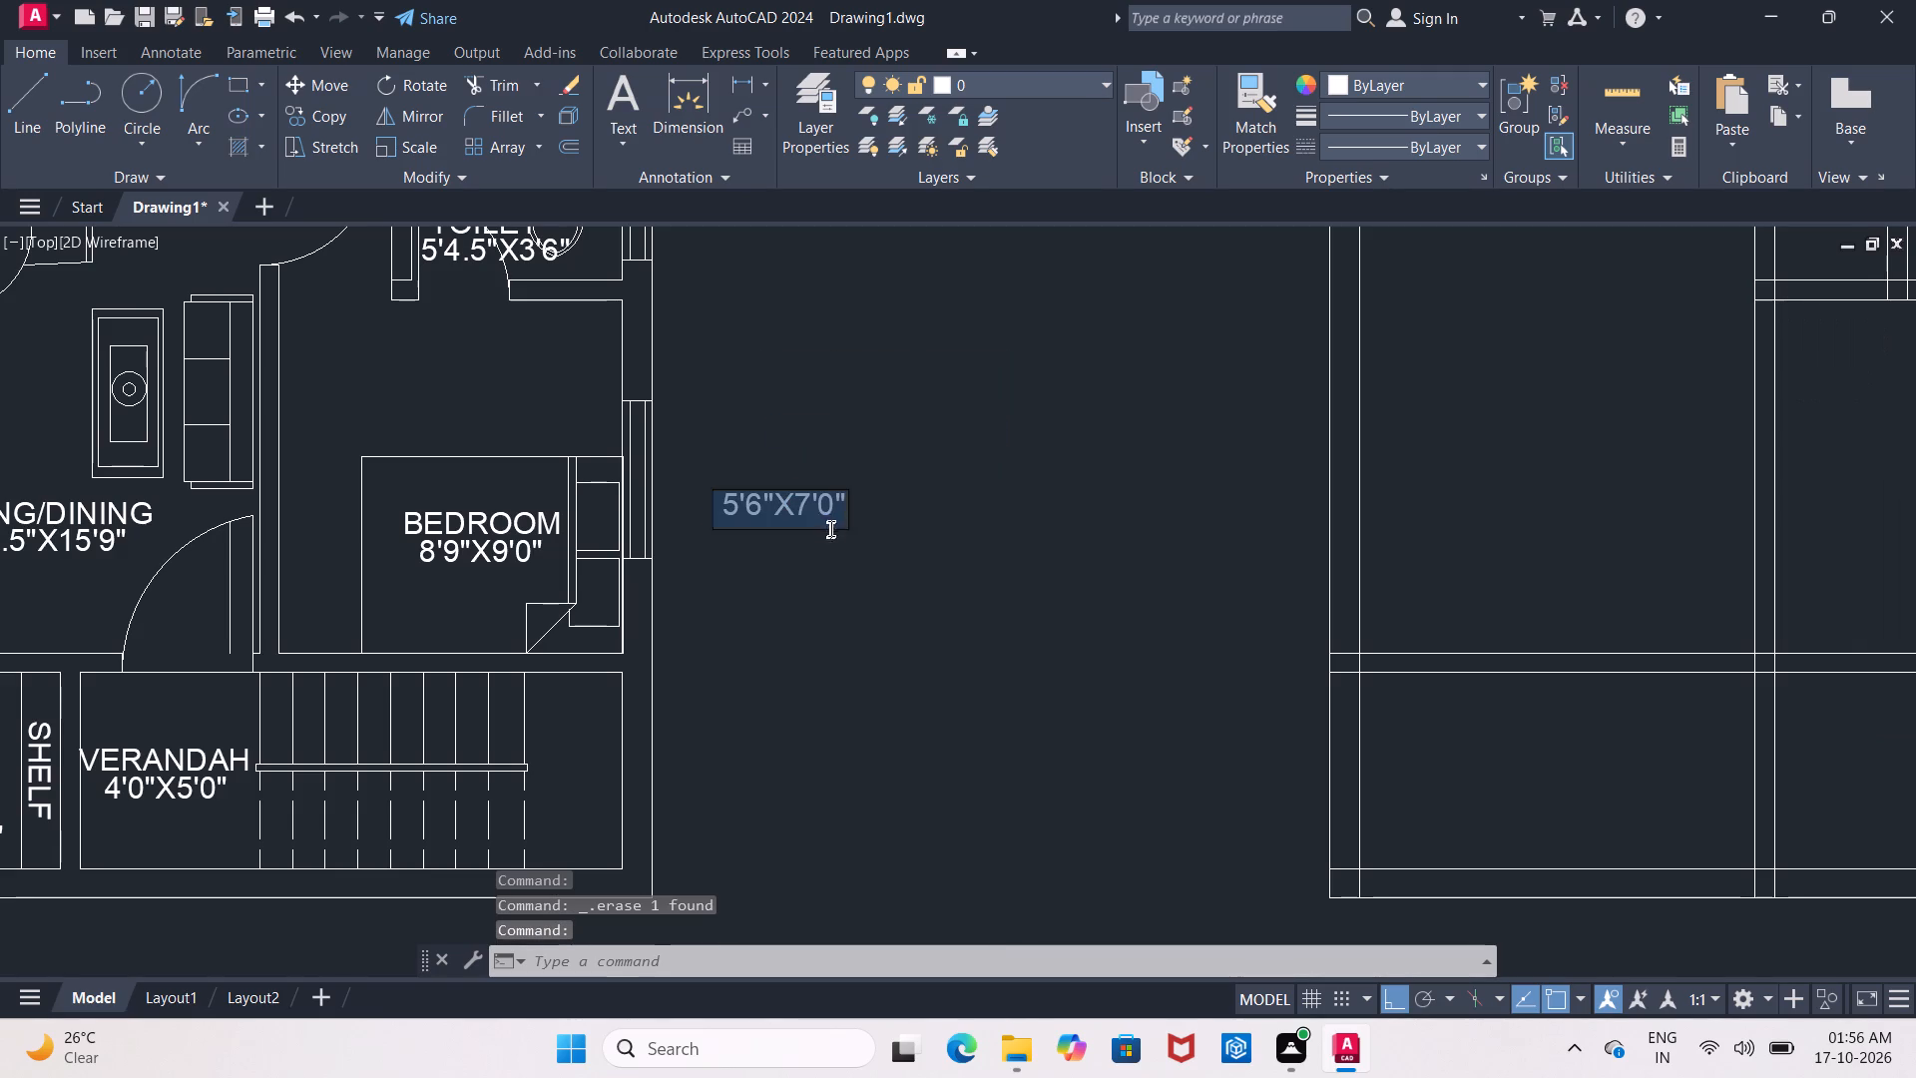
left_click(841, 514)
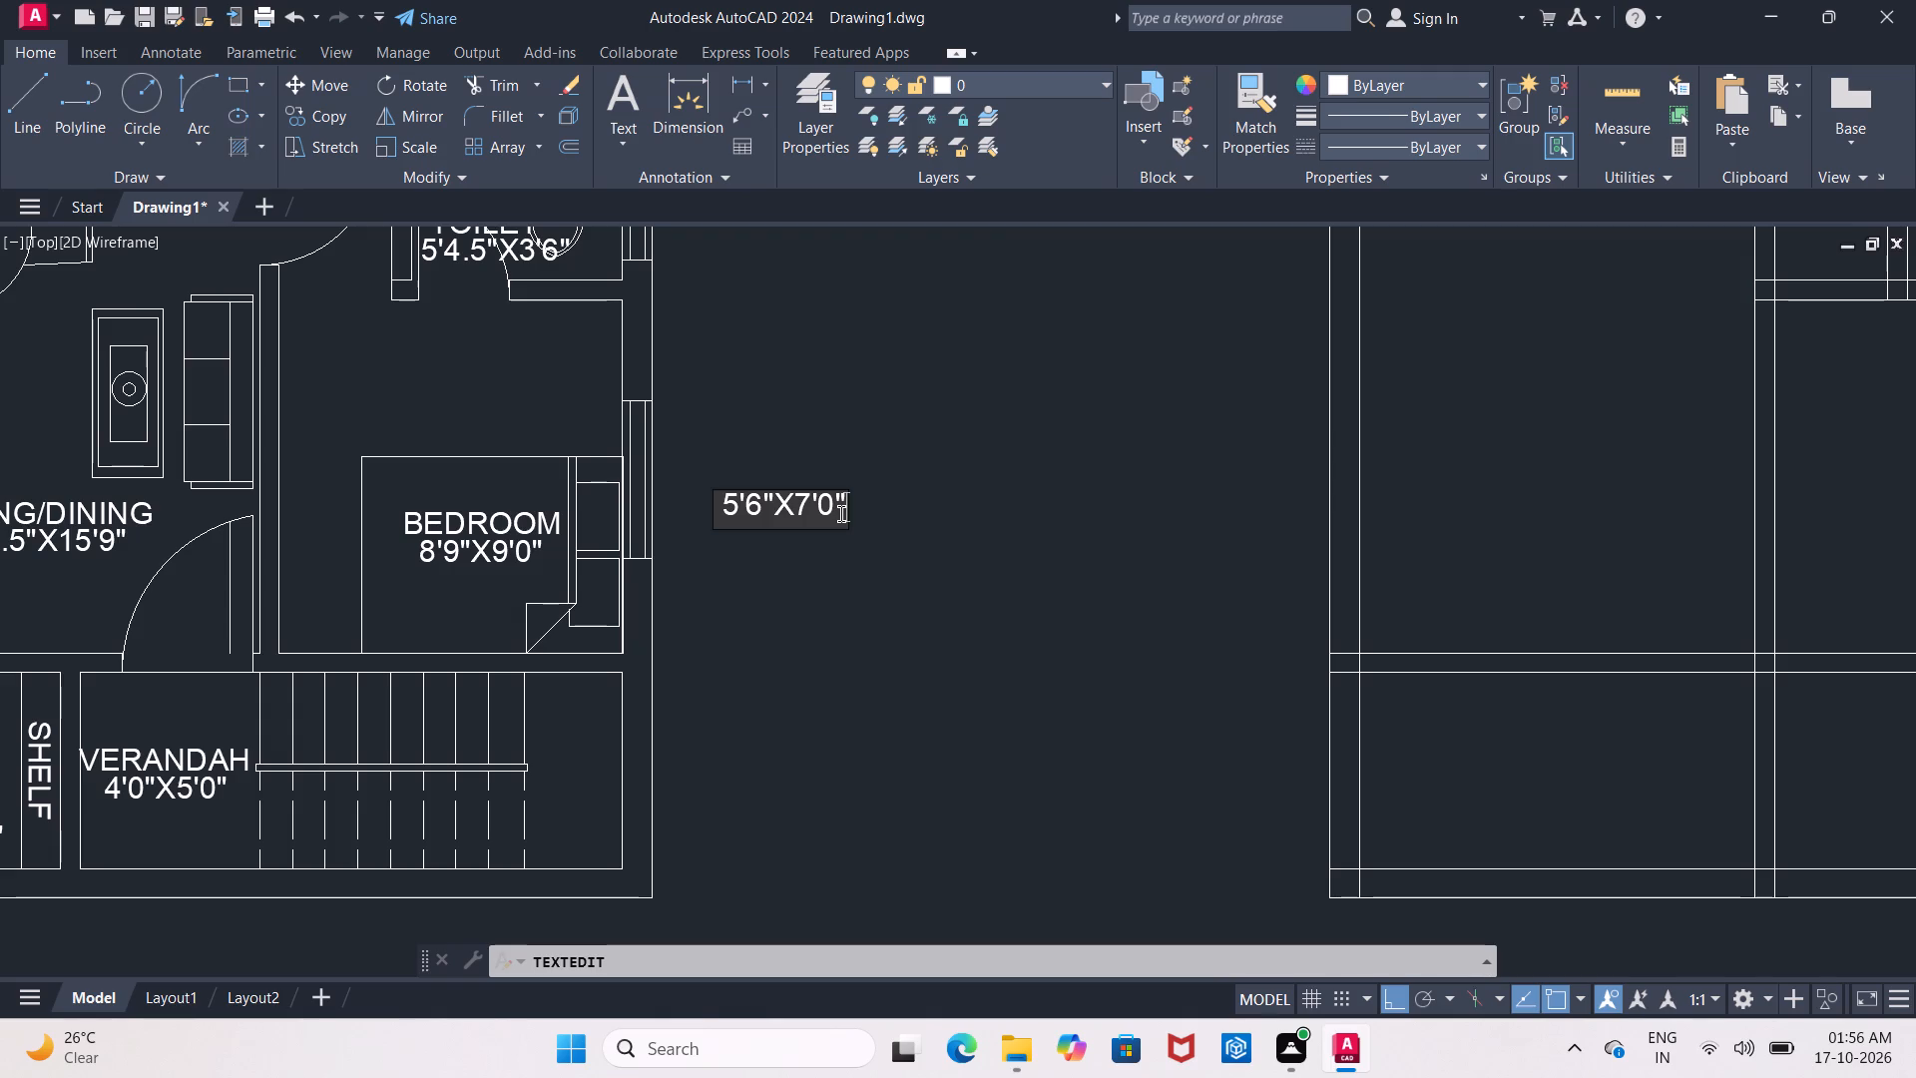
key("BackSpace")
key("BackSpace")
key("BackSpace")
key("BackSpace")
key("BackSpace")
key("BackSpace")
key("BackSpace")
key("BackSpace")
key("BackSpace")
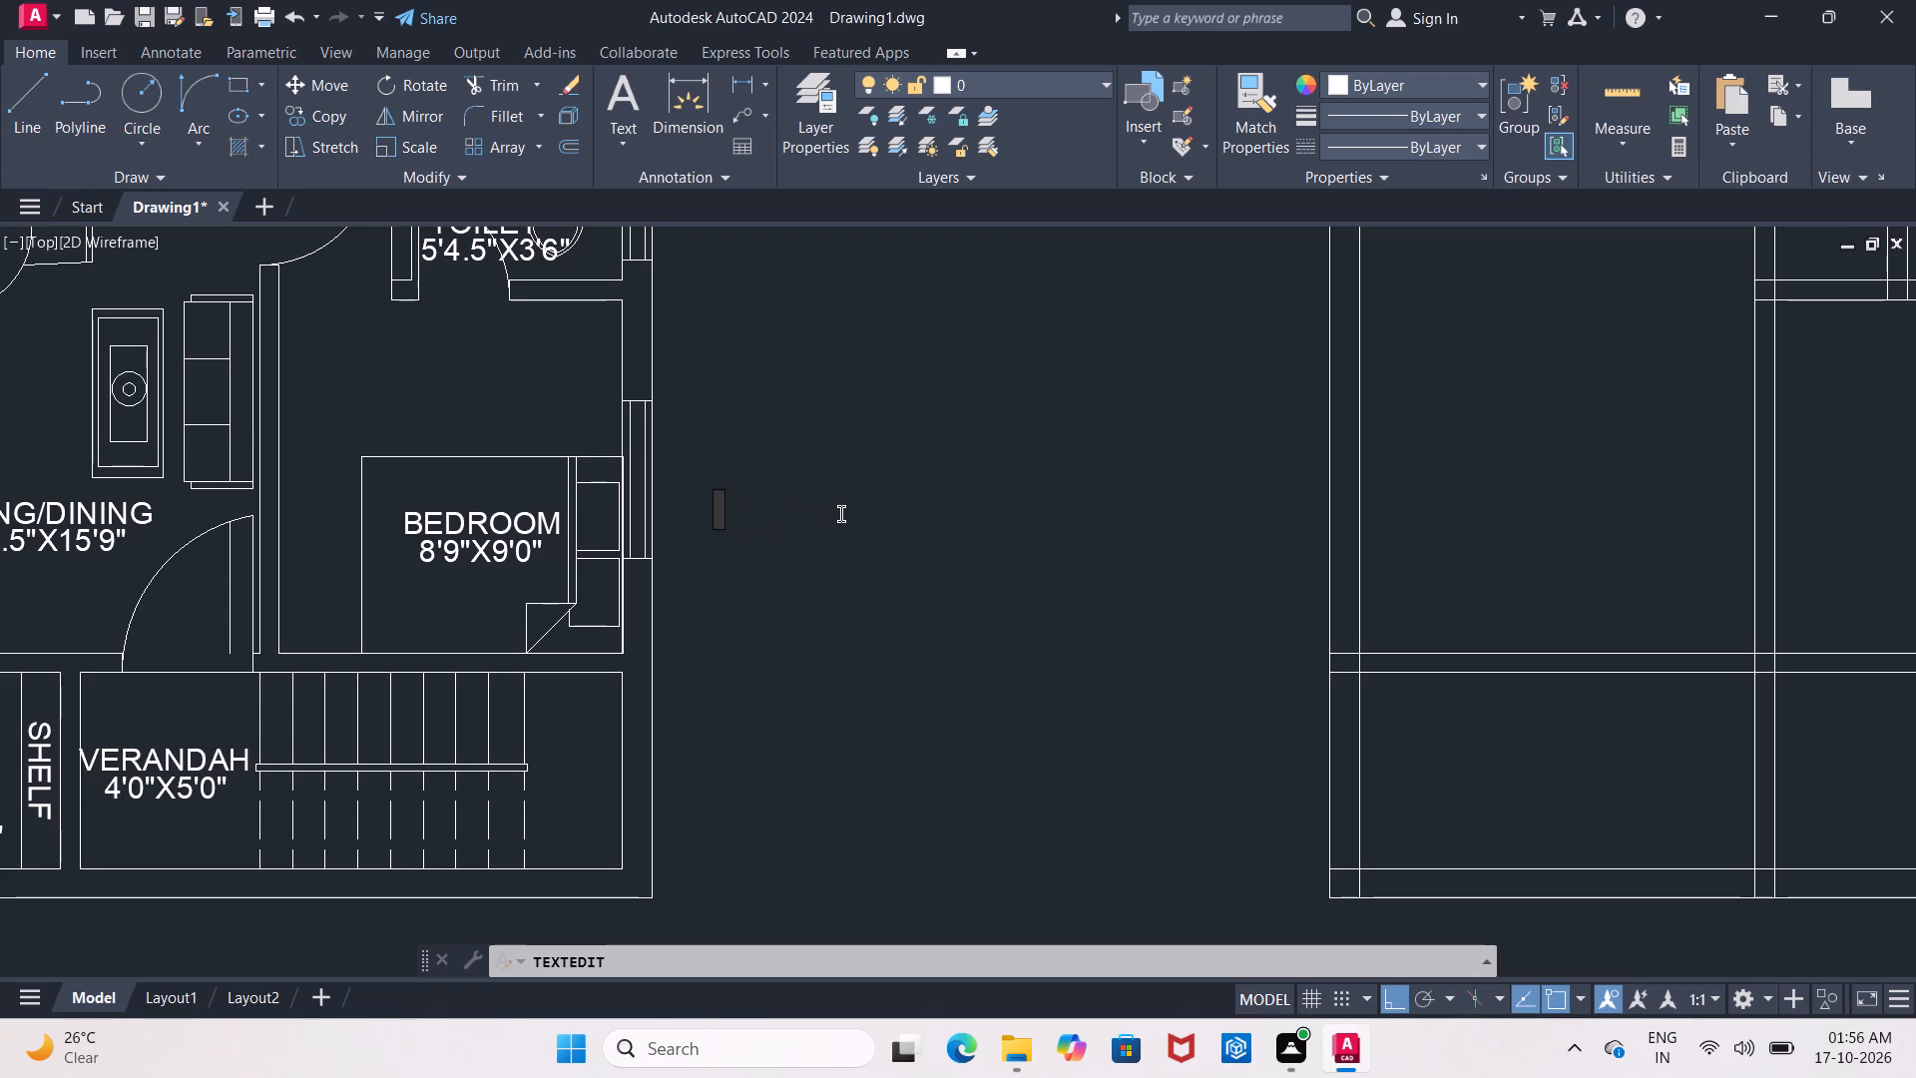
key("BackSpace")
key("w")
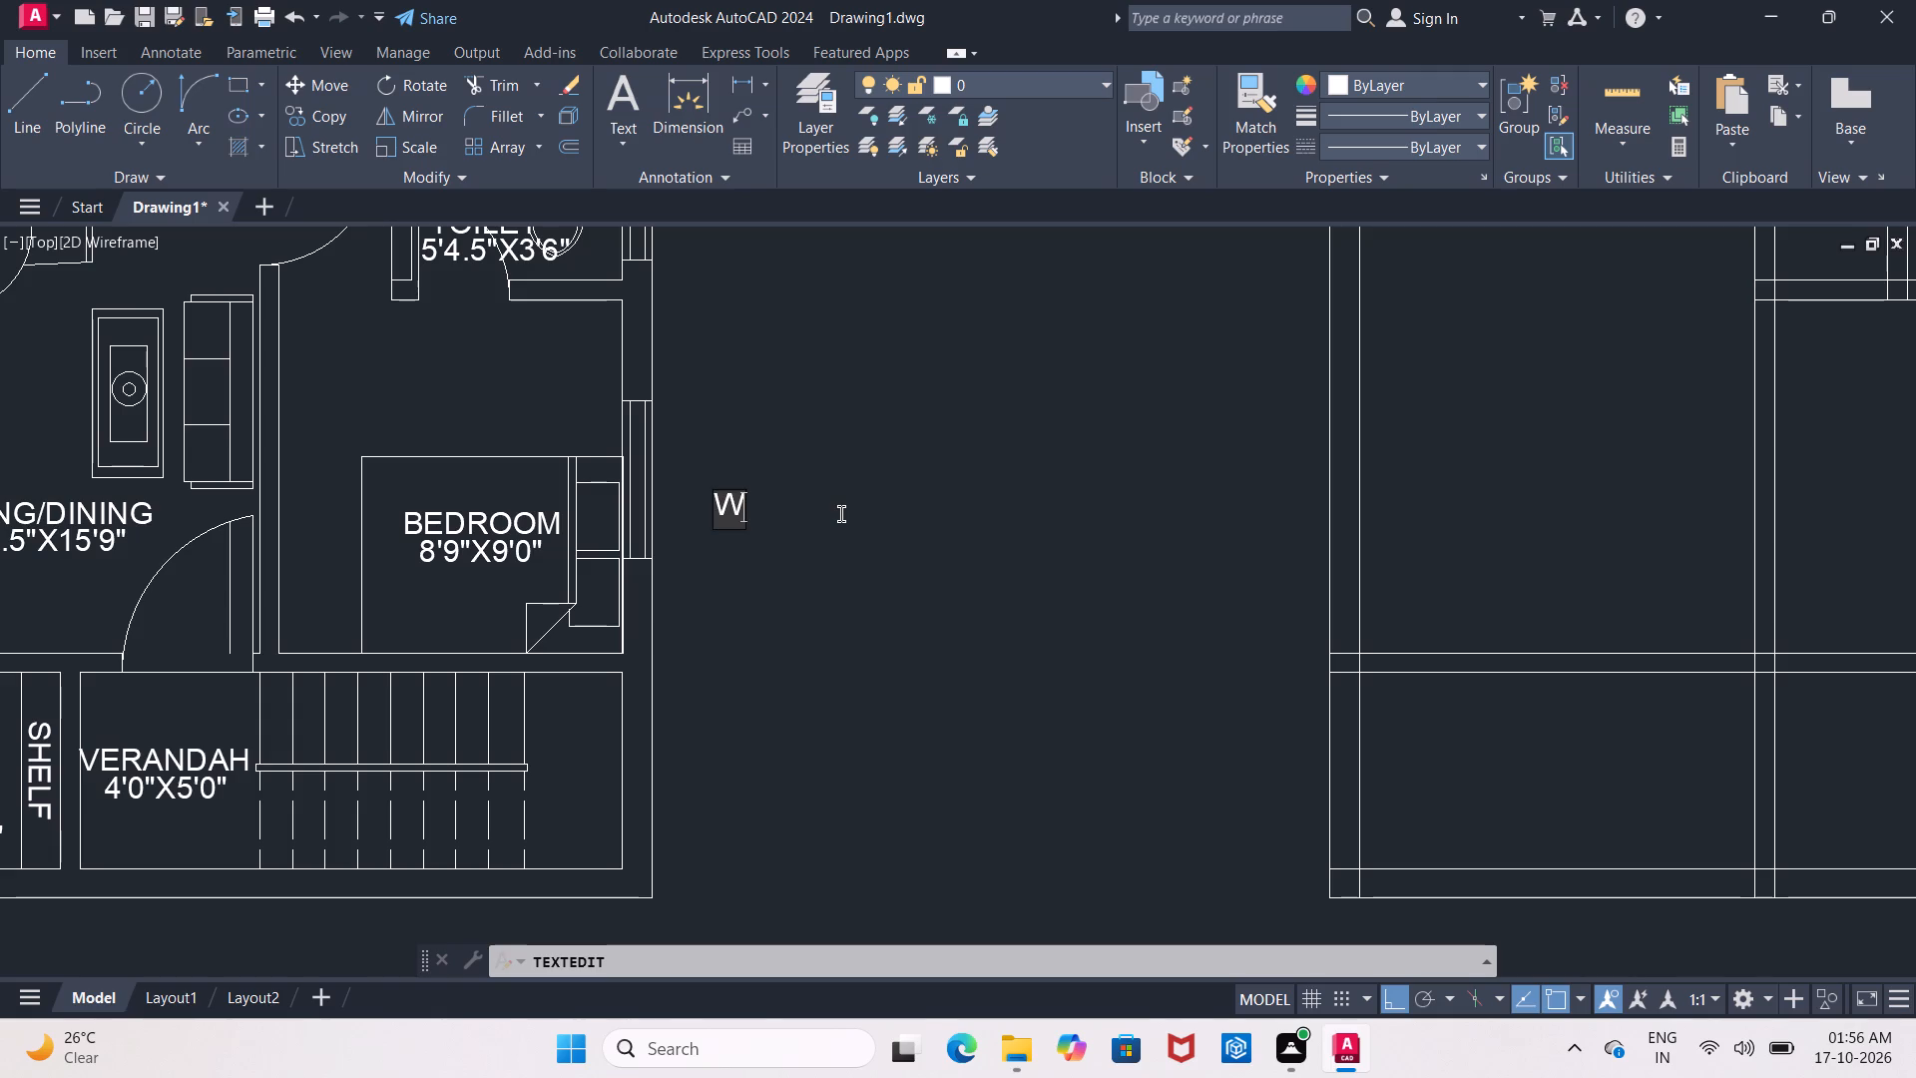
left_click(841, 514)
key("Escape")
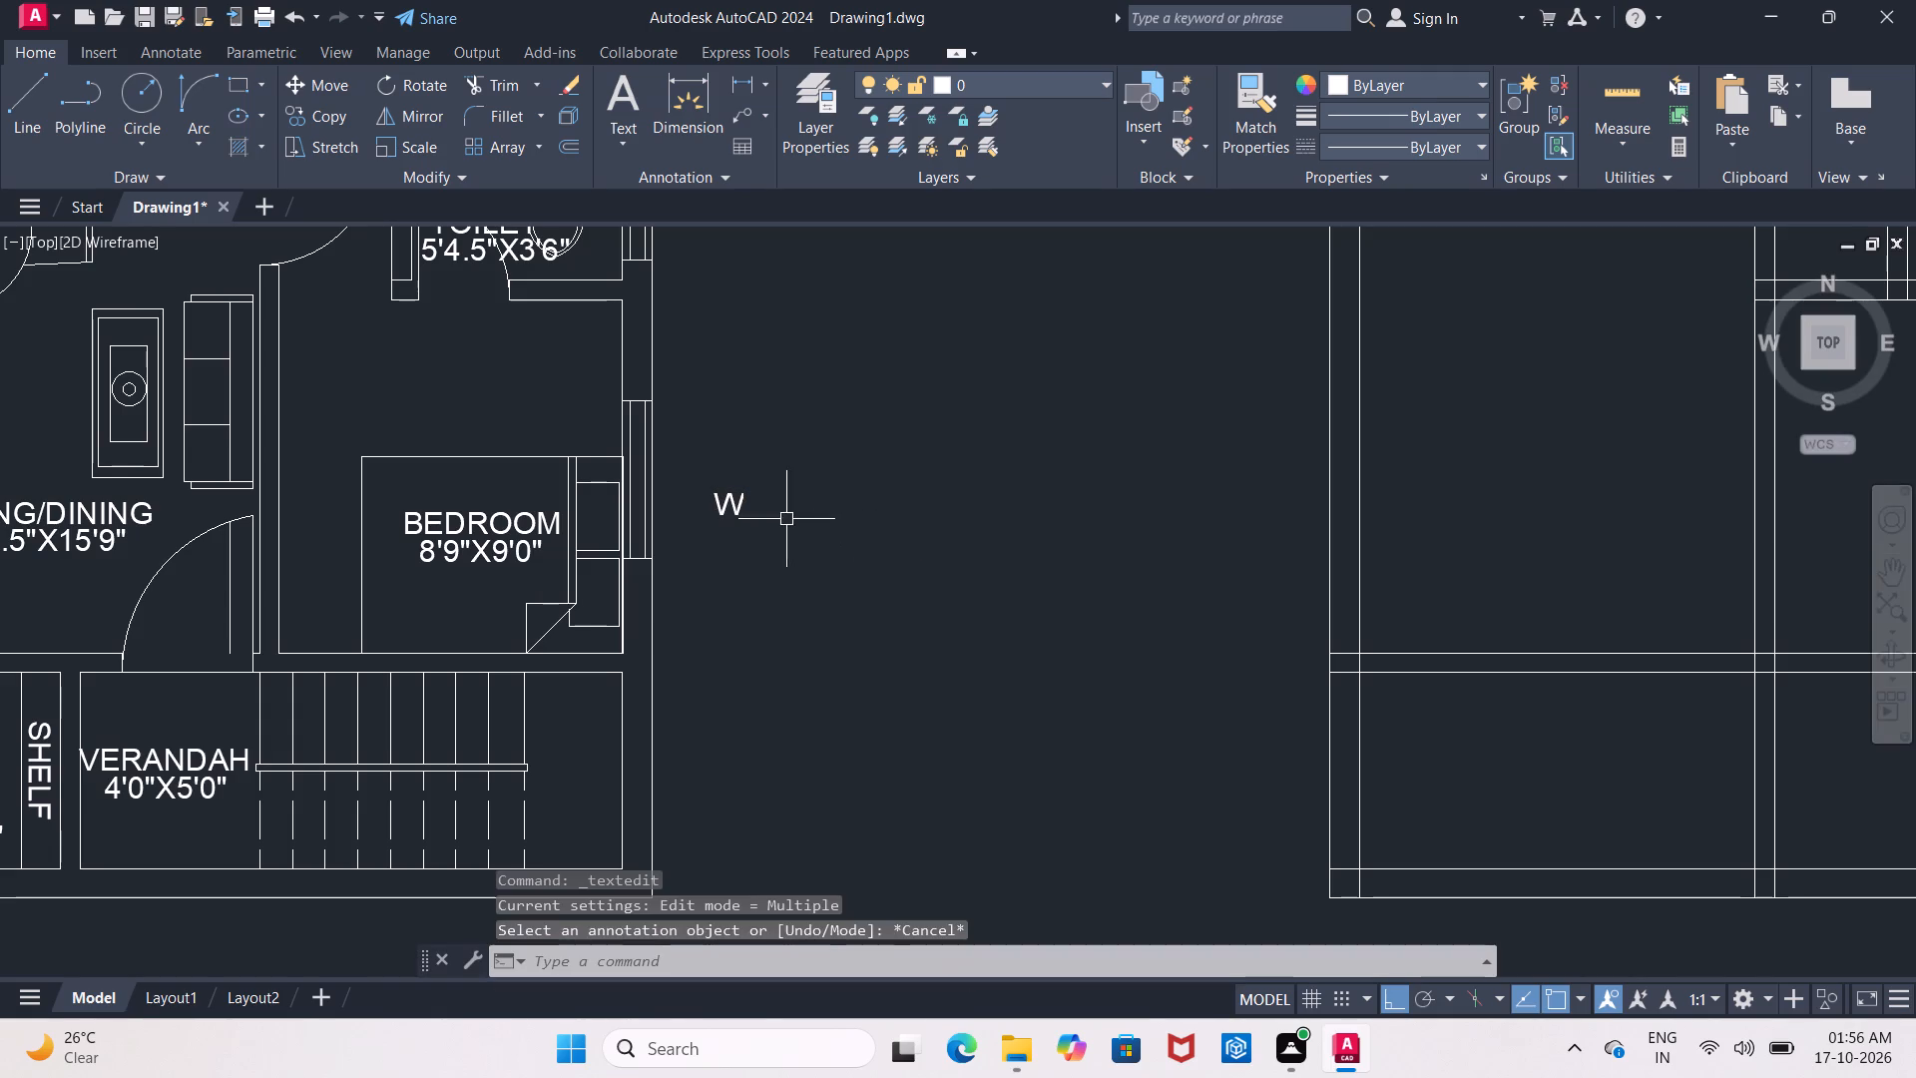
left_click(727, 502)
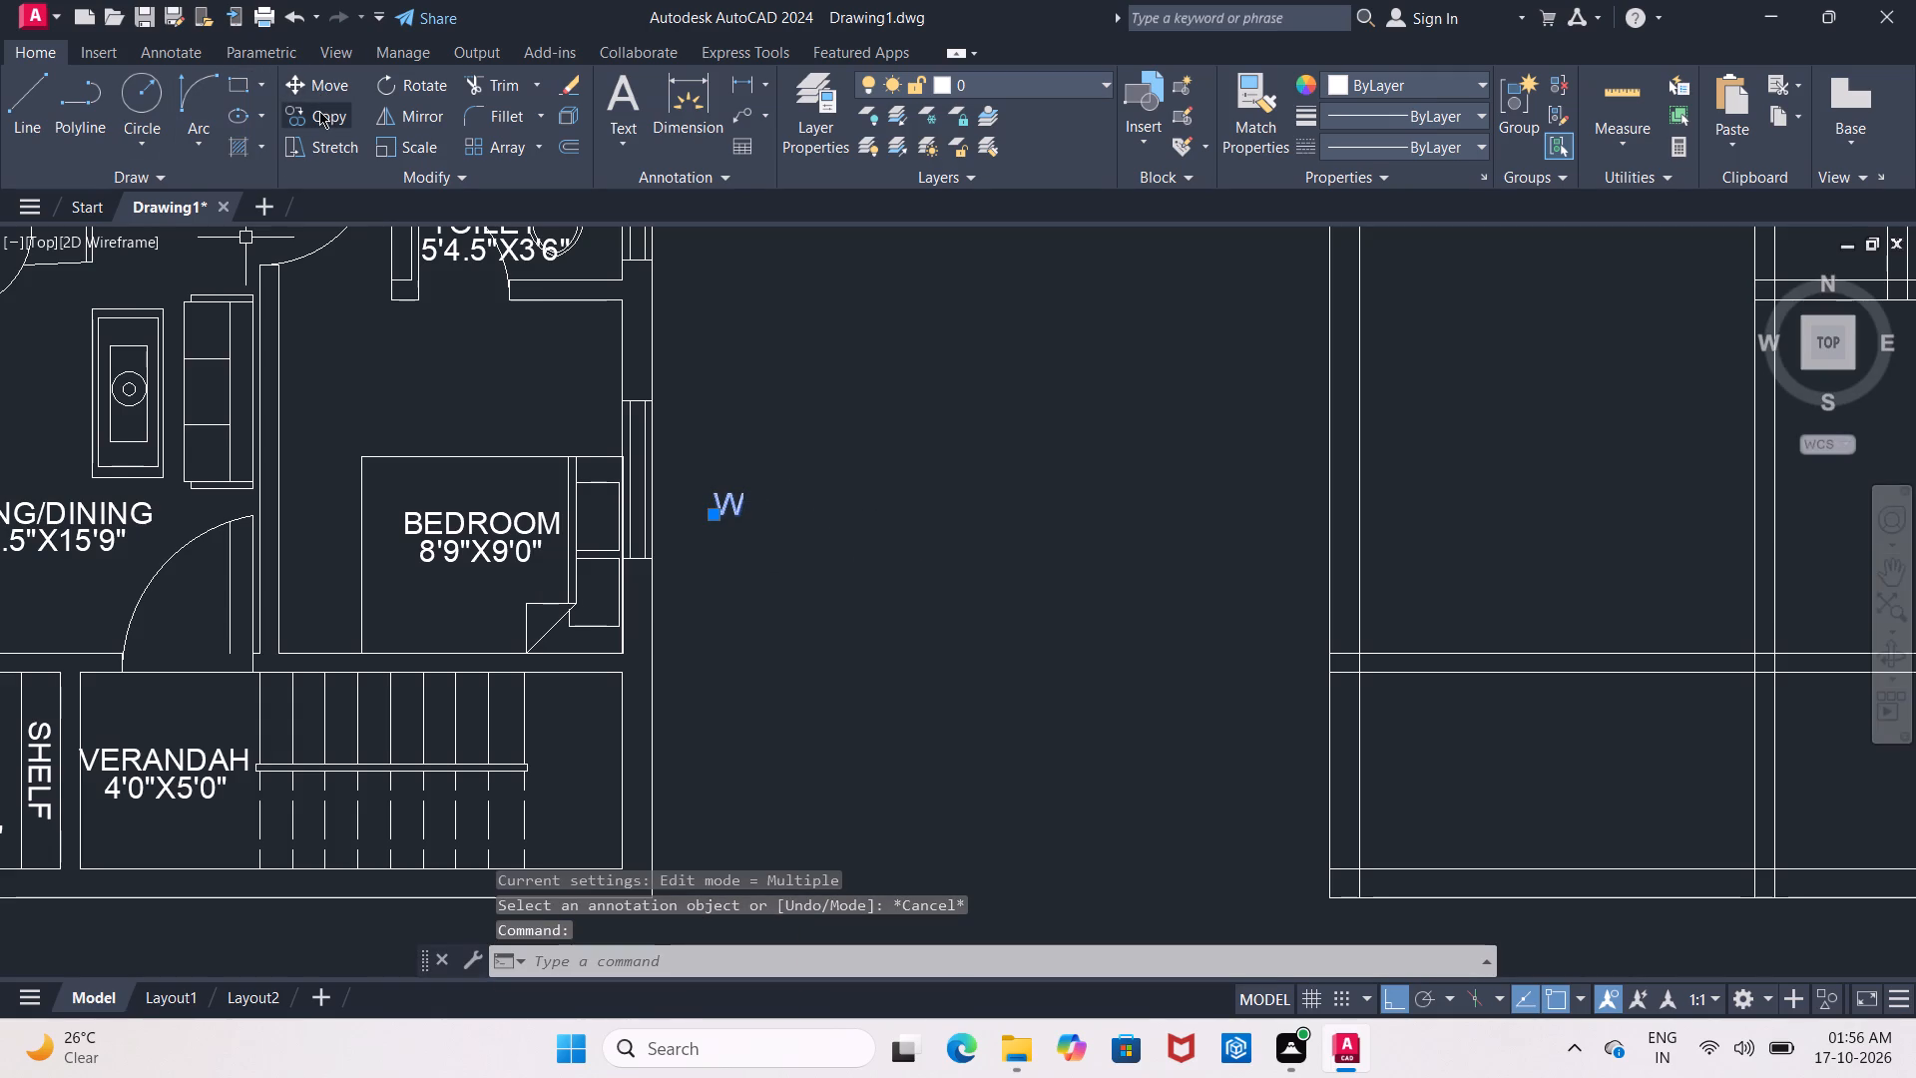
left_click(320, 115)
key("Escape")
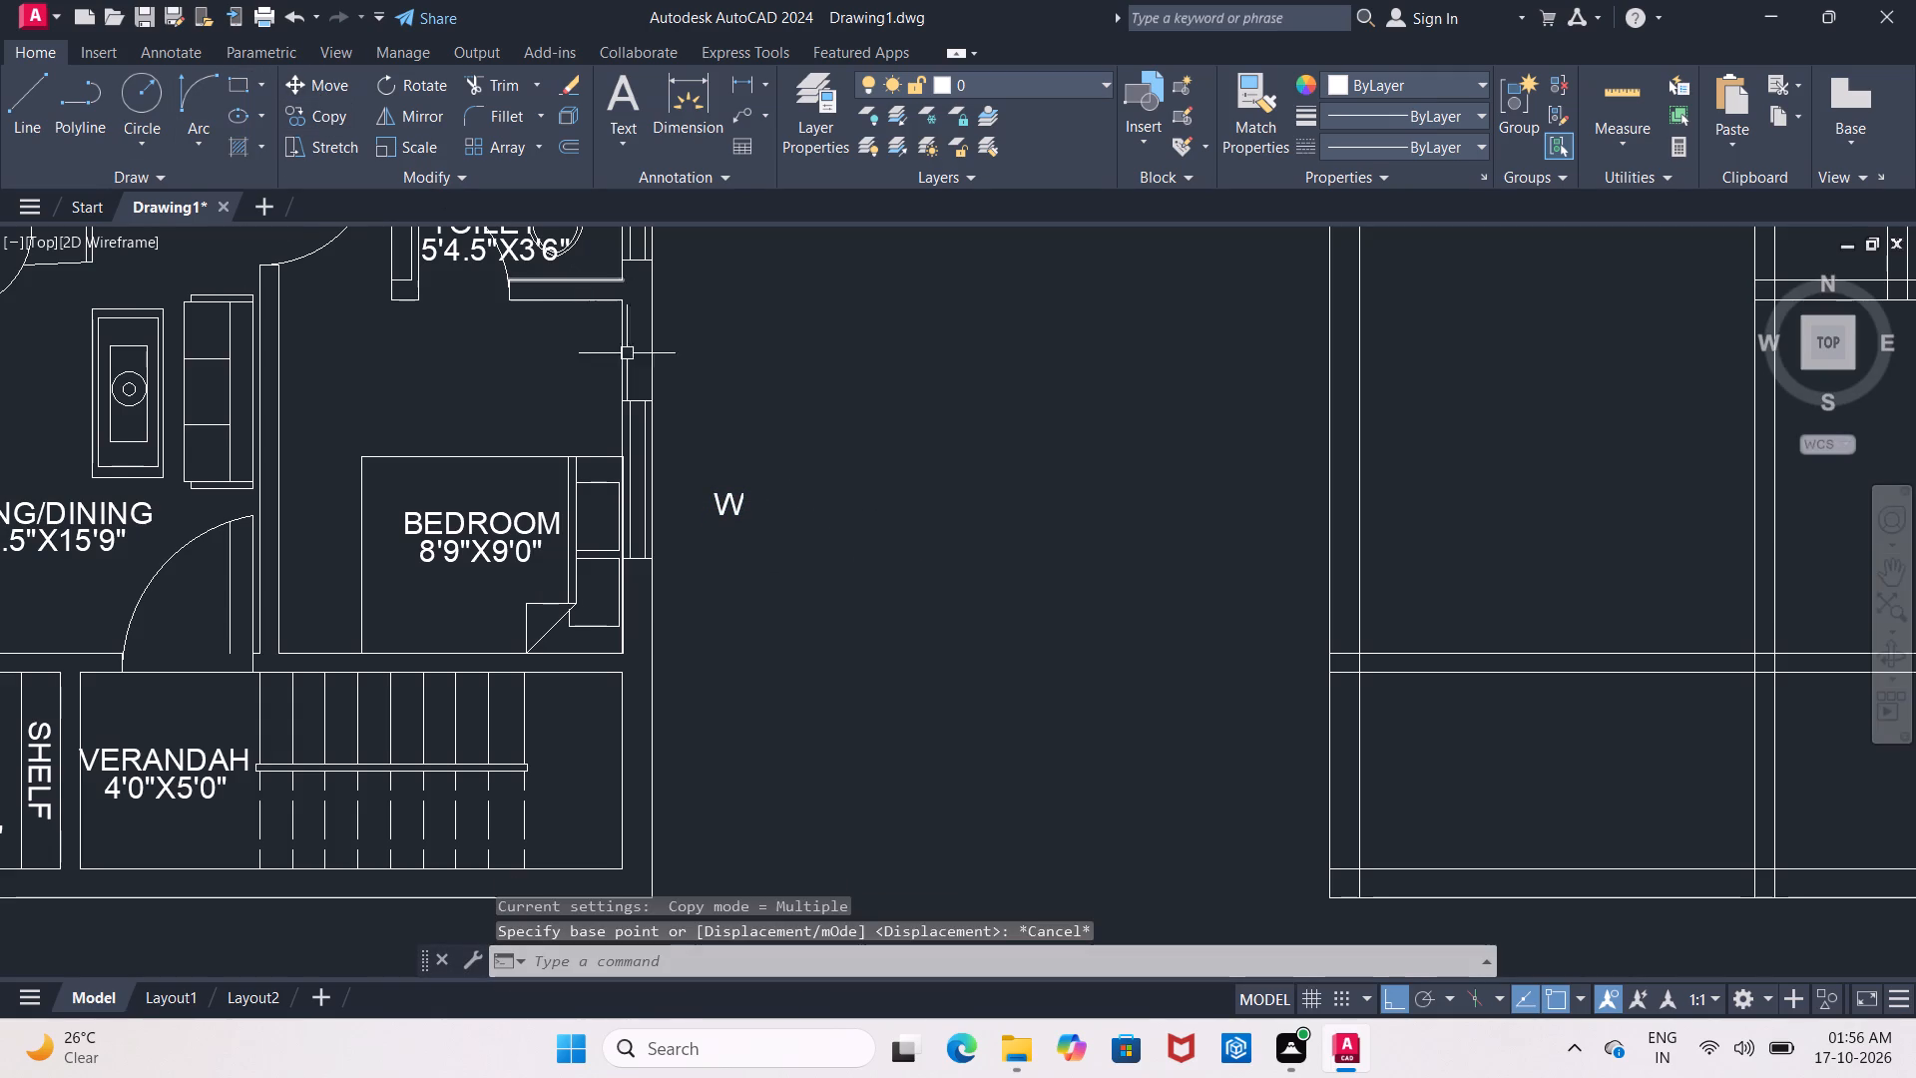
Turn Ortho off and move the W text close beside the lower bedroom's window, just outside the wall.
left_click(737, 504)
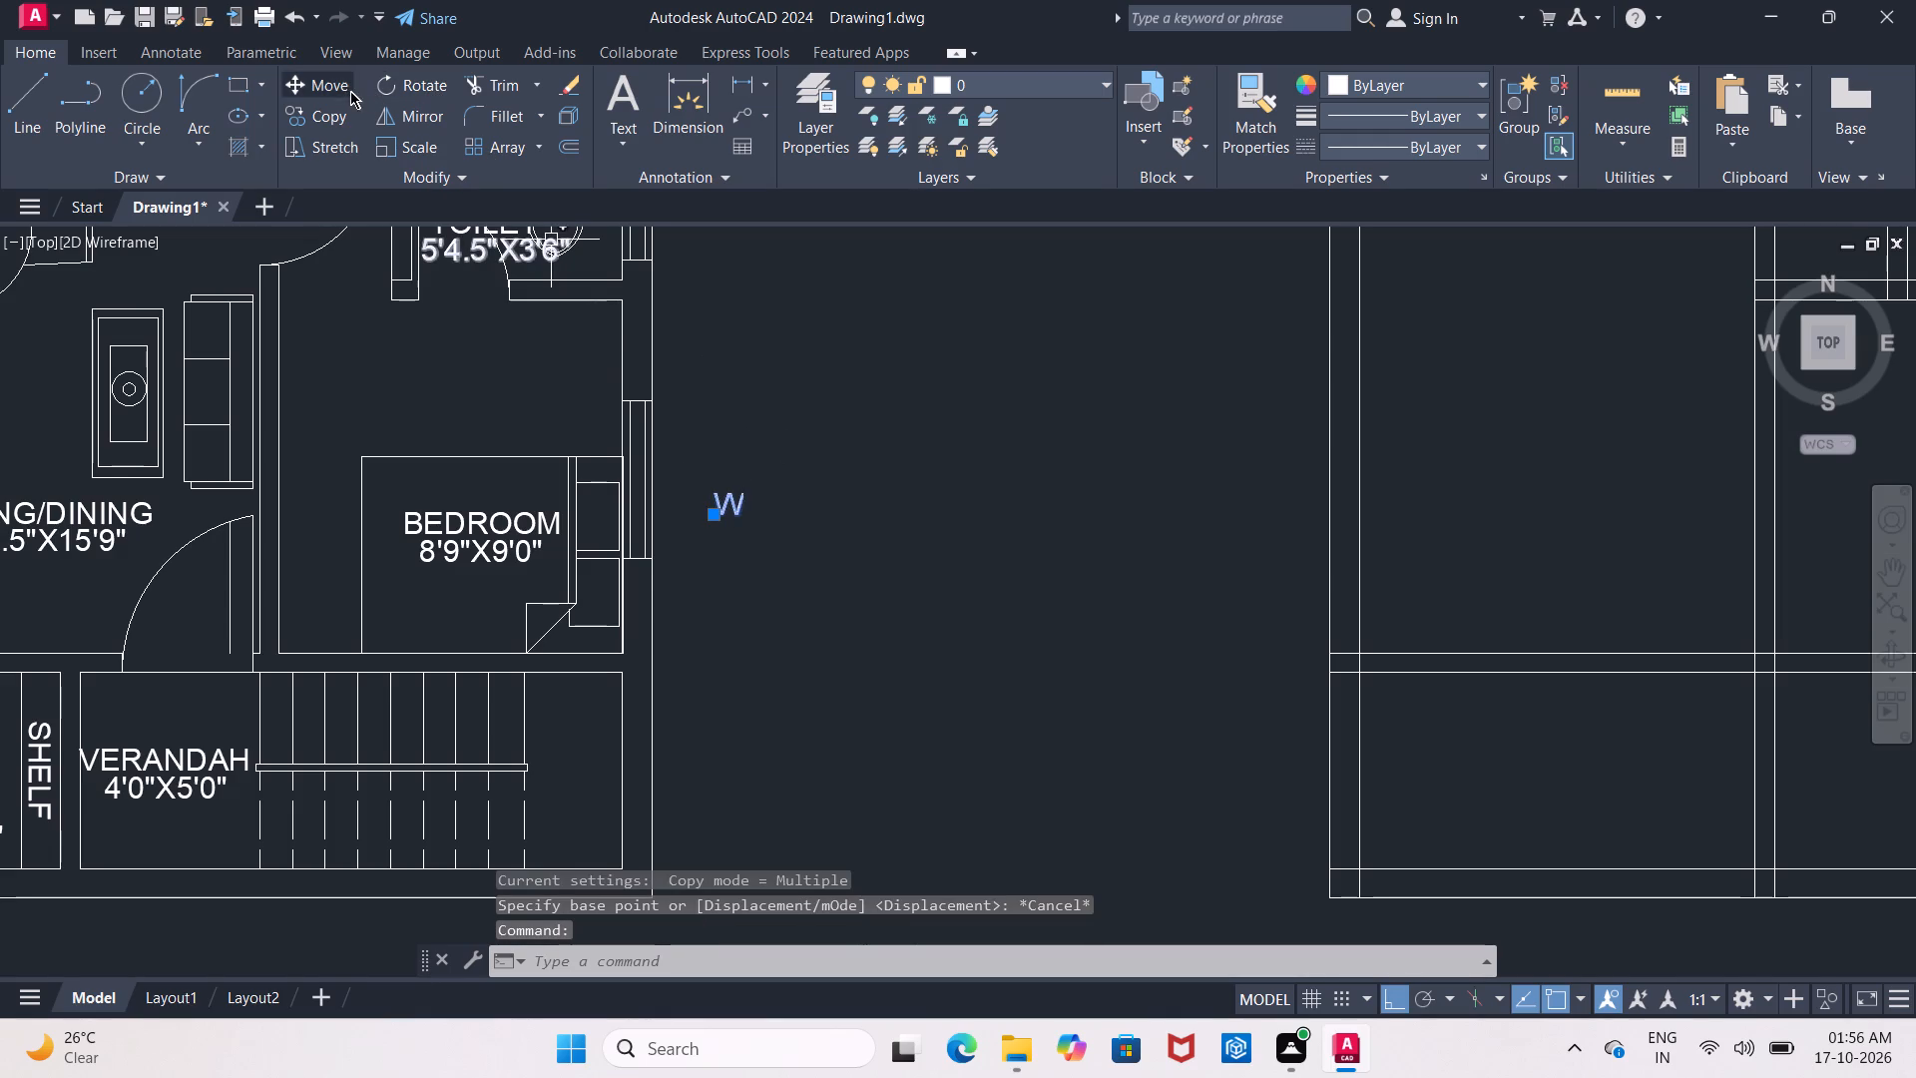
left_click(339, 91)
left_click(718, 511)
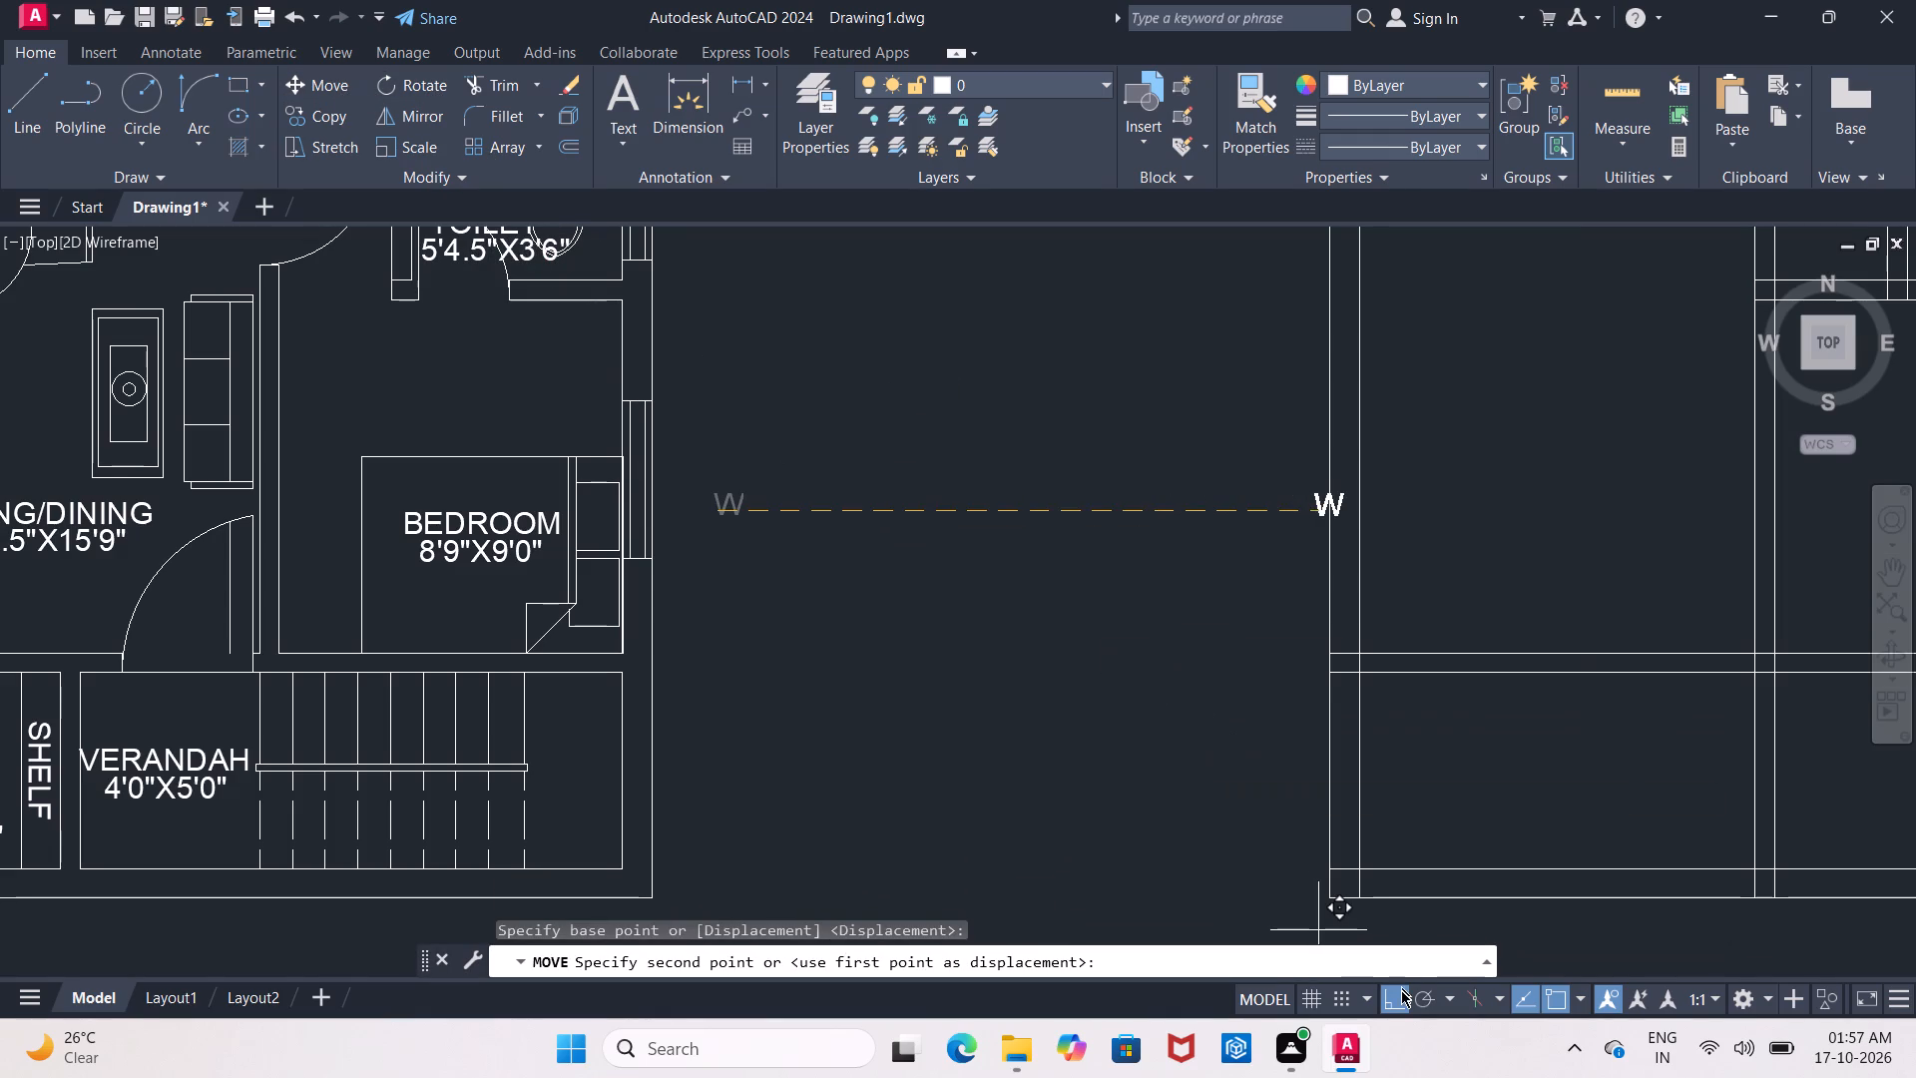
left_click_drag(1401, 990, 1386, 984)
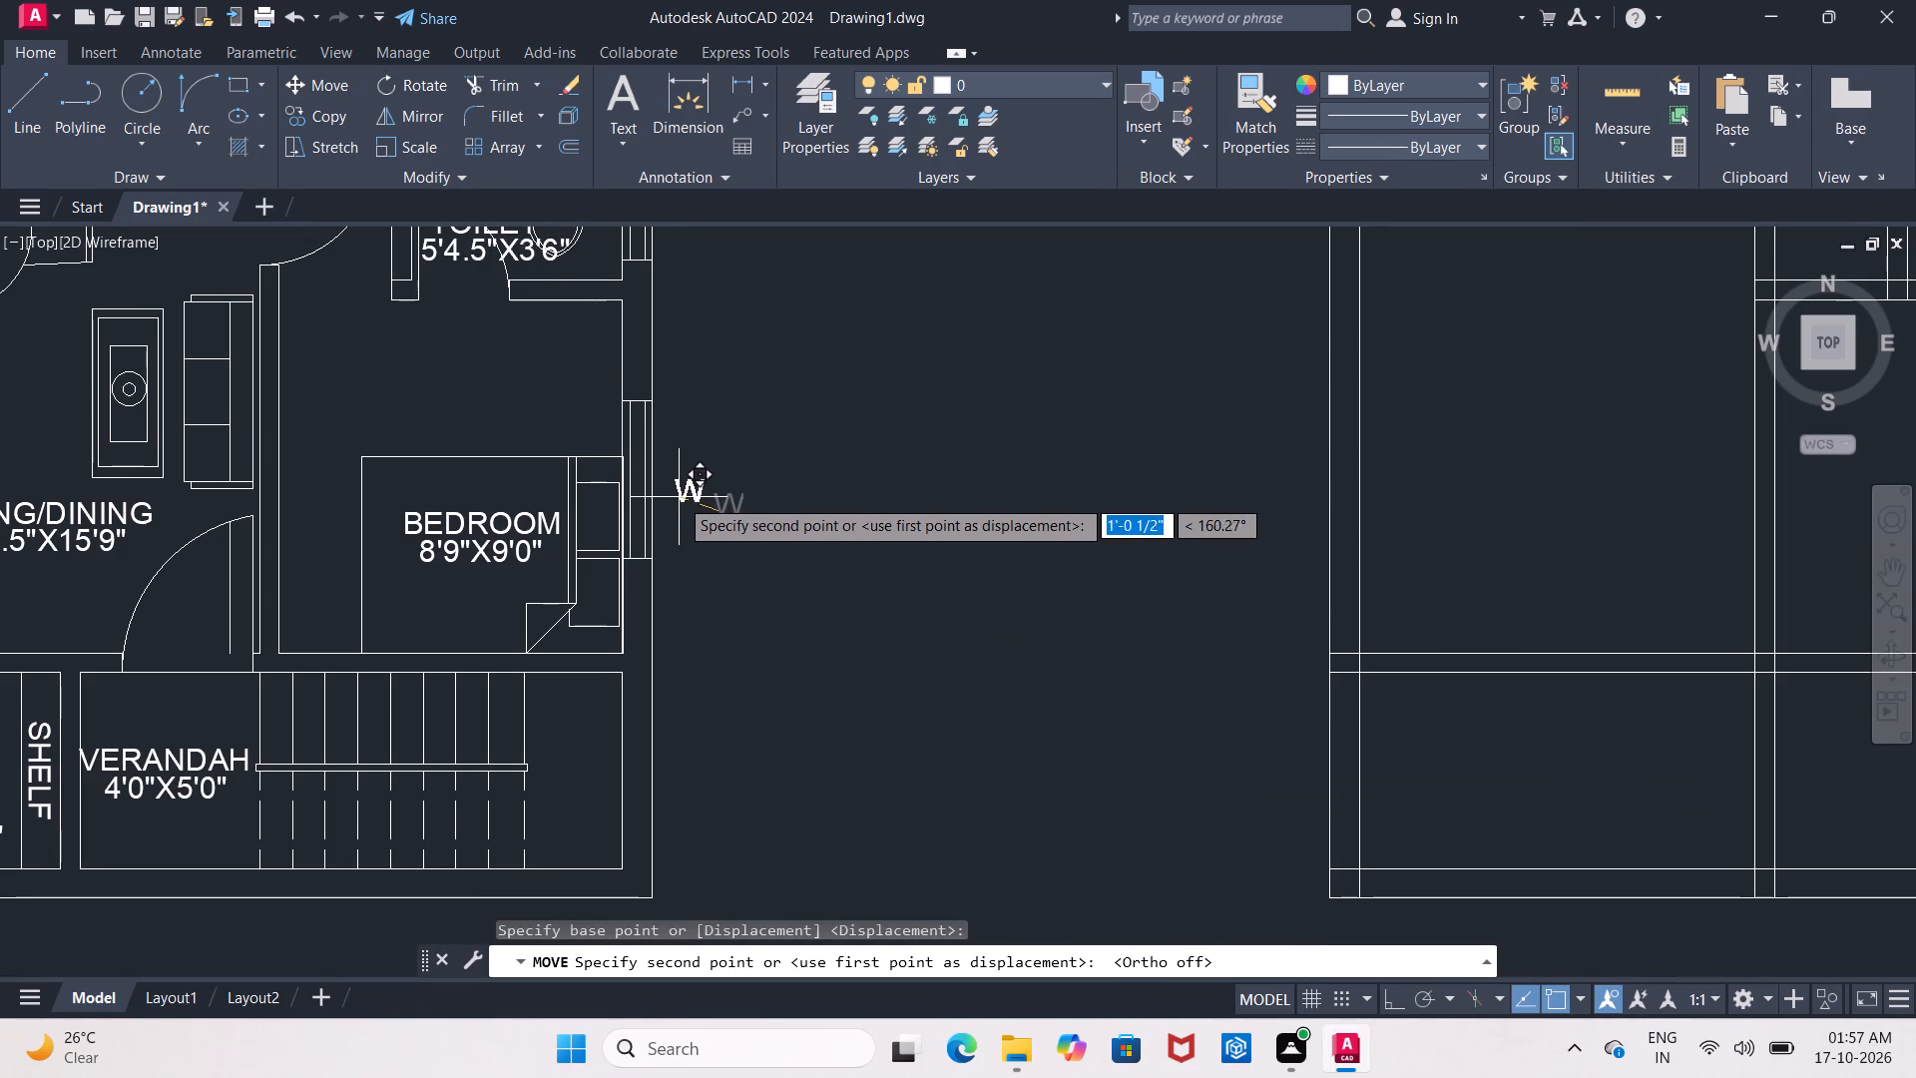
left_click(679, 498)
With Ortho on, copy the W text straight up beside the attached toilet's window and the upper bedroom's window.
left_click(696, 497)
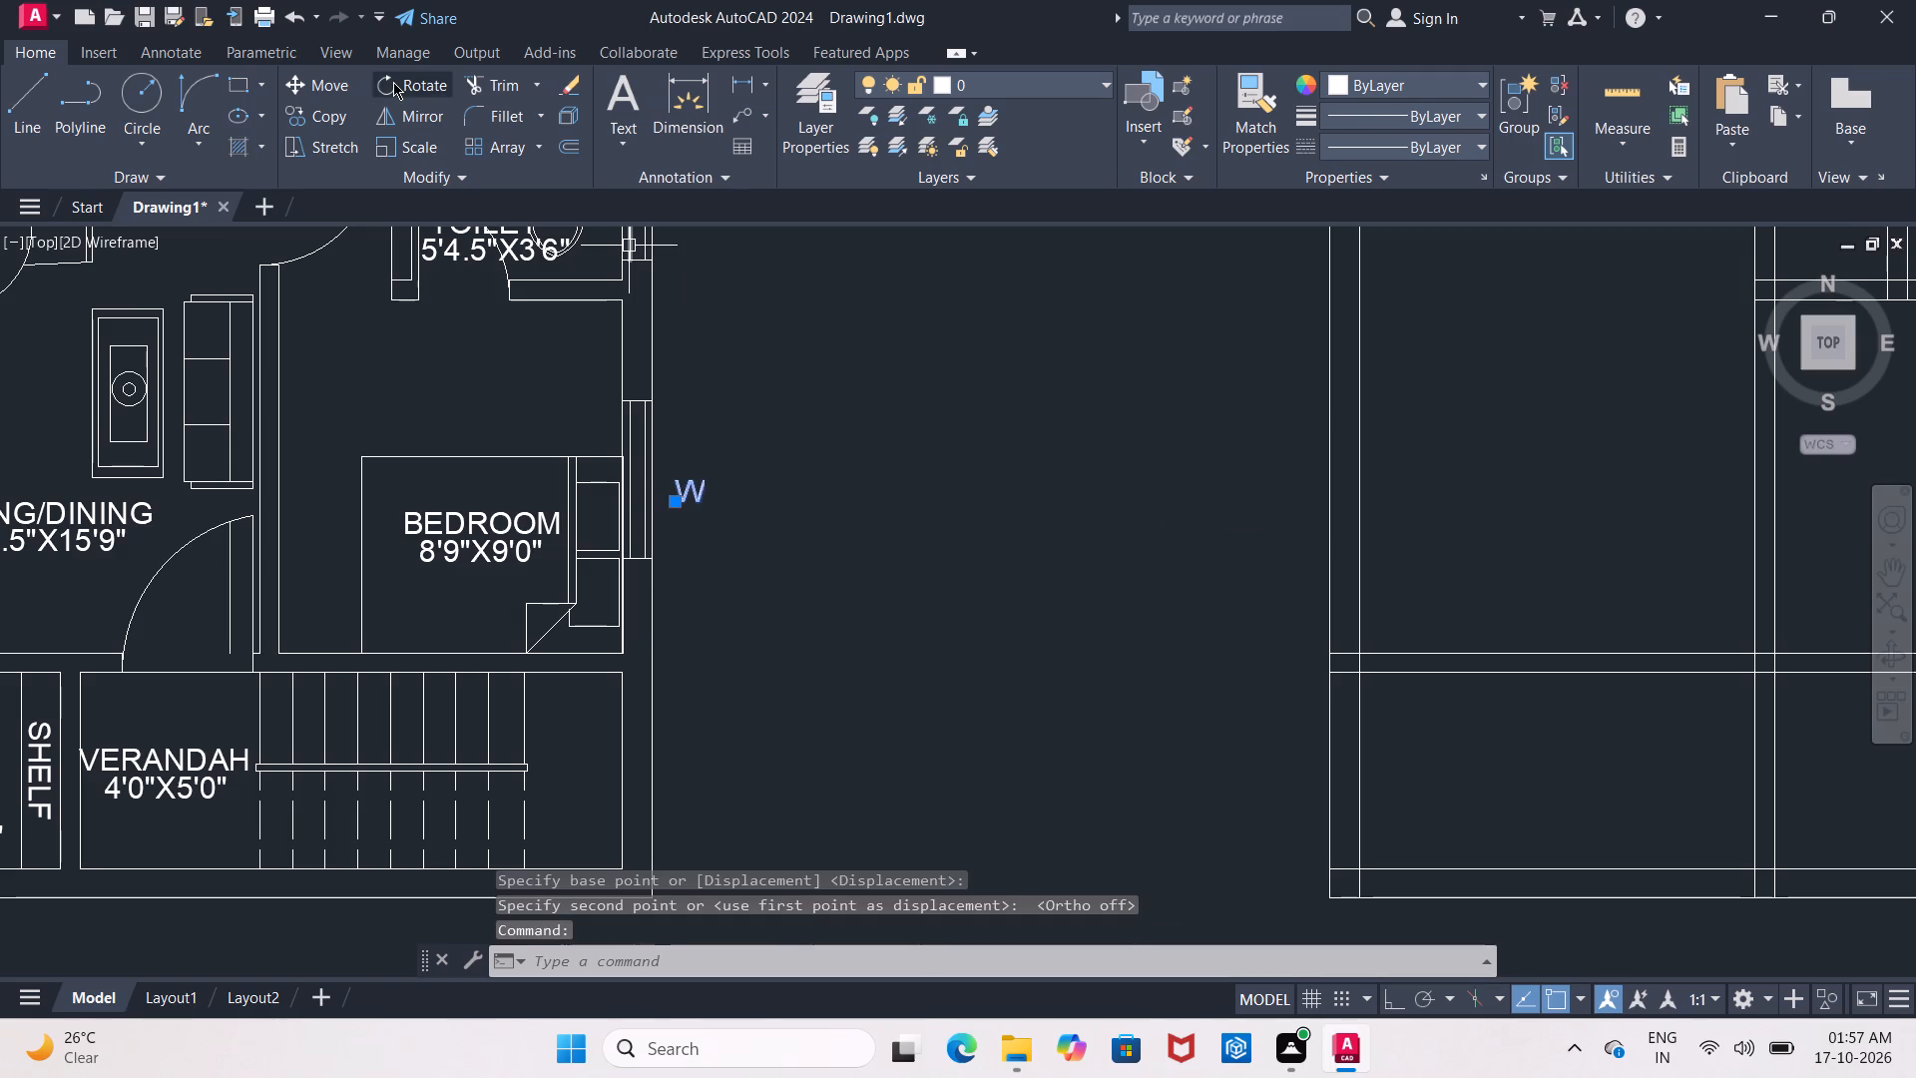
left_click(334, 118)
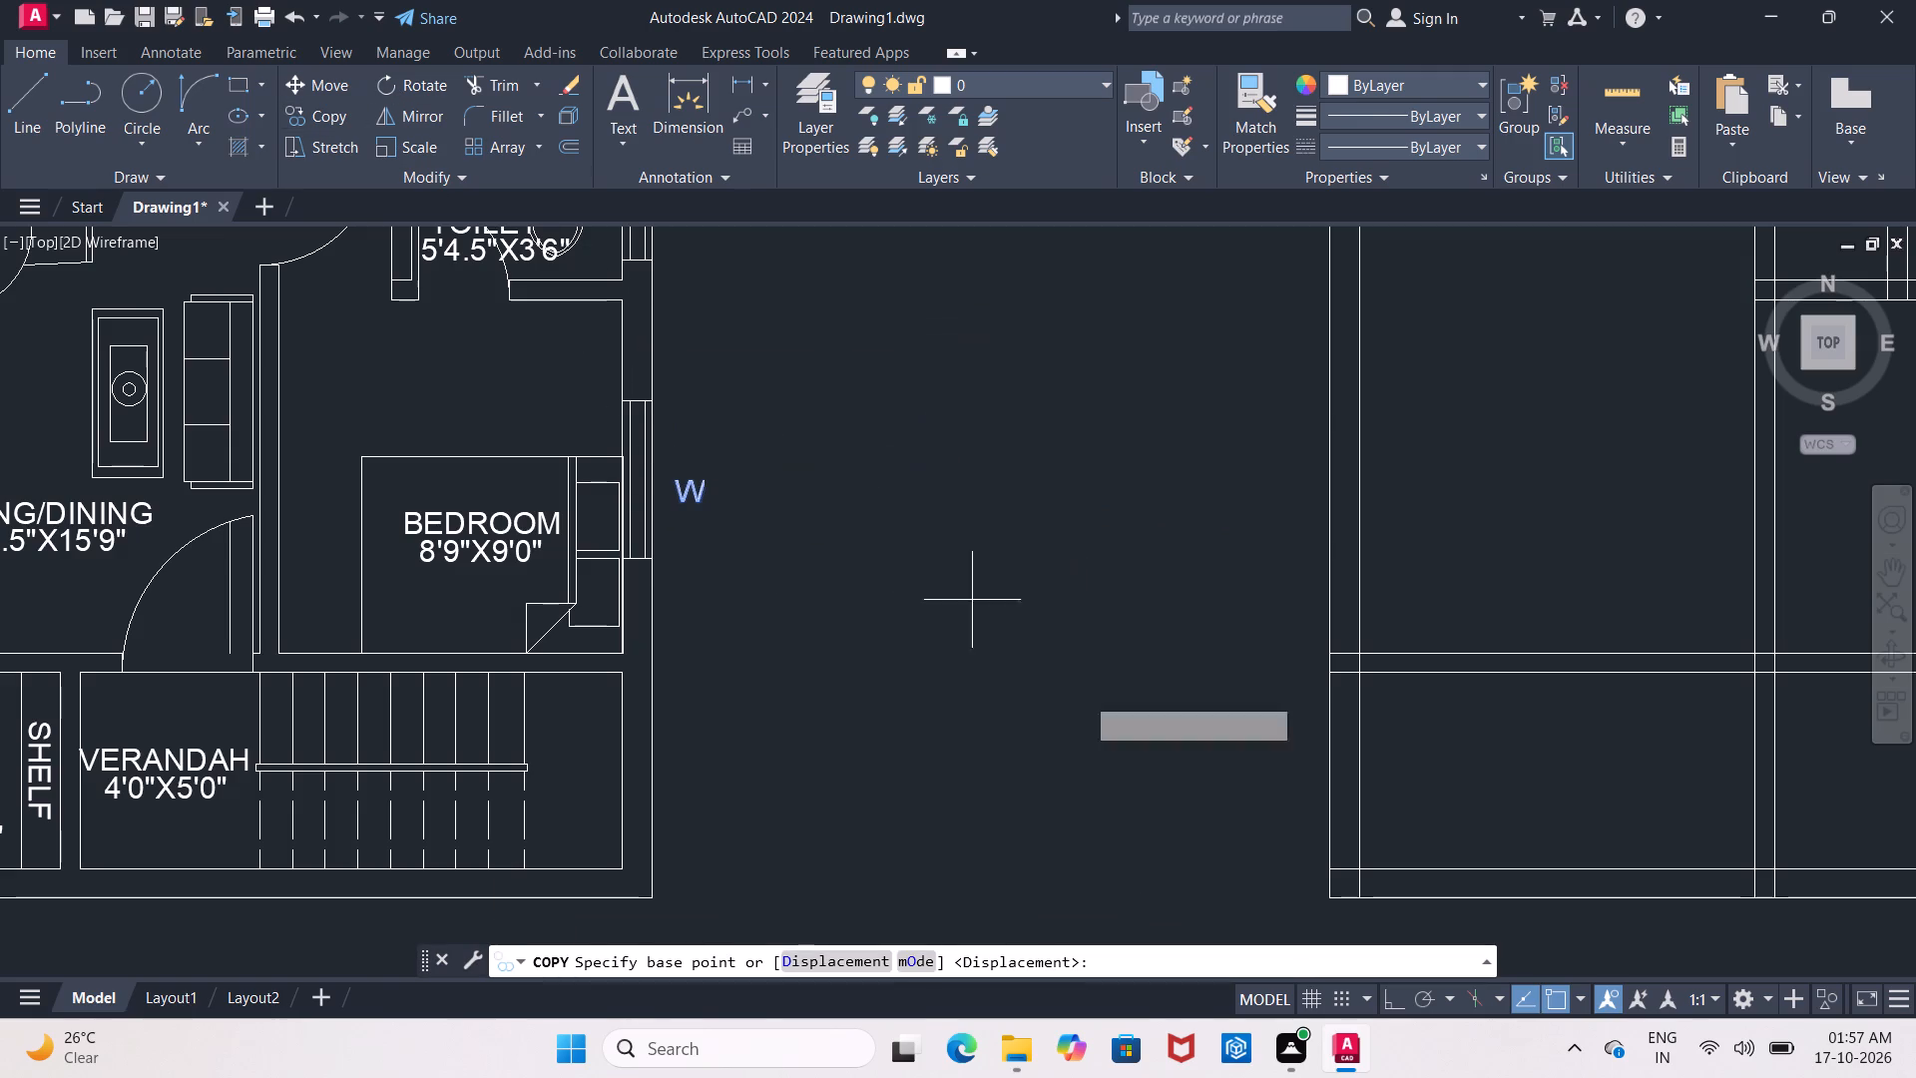
left_click(1387, 1001)
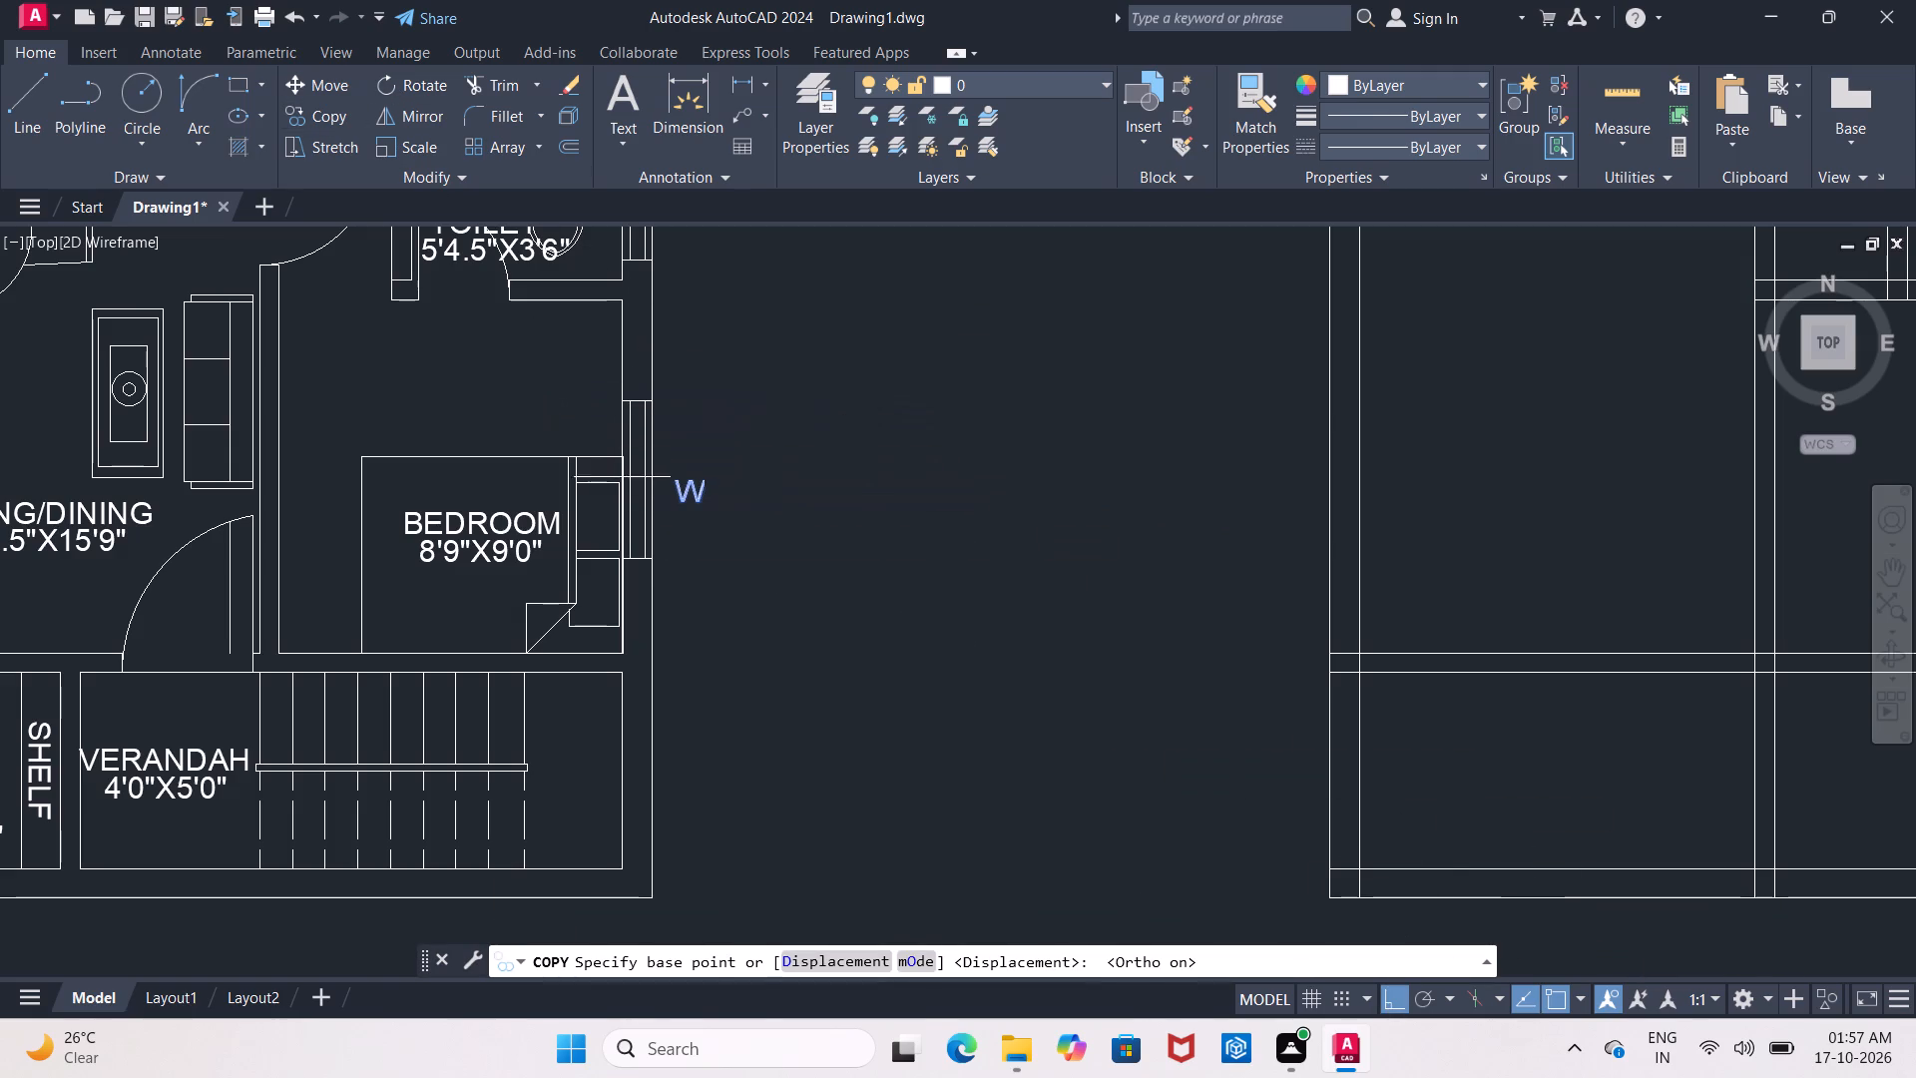
left_click(685, 500)
middle_click_drag(626, 355, 618, 490)
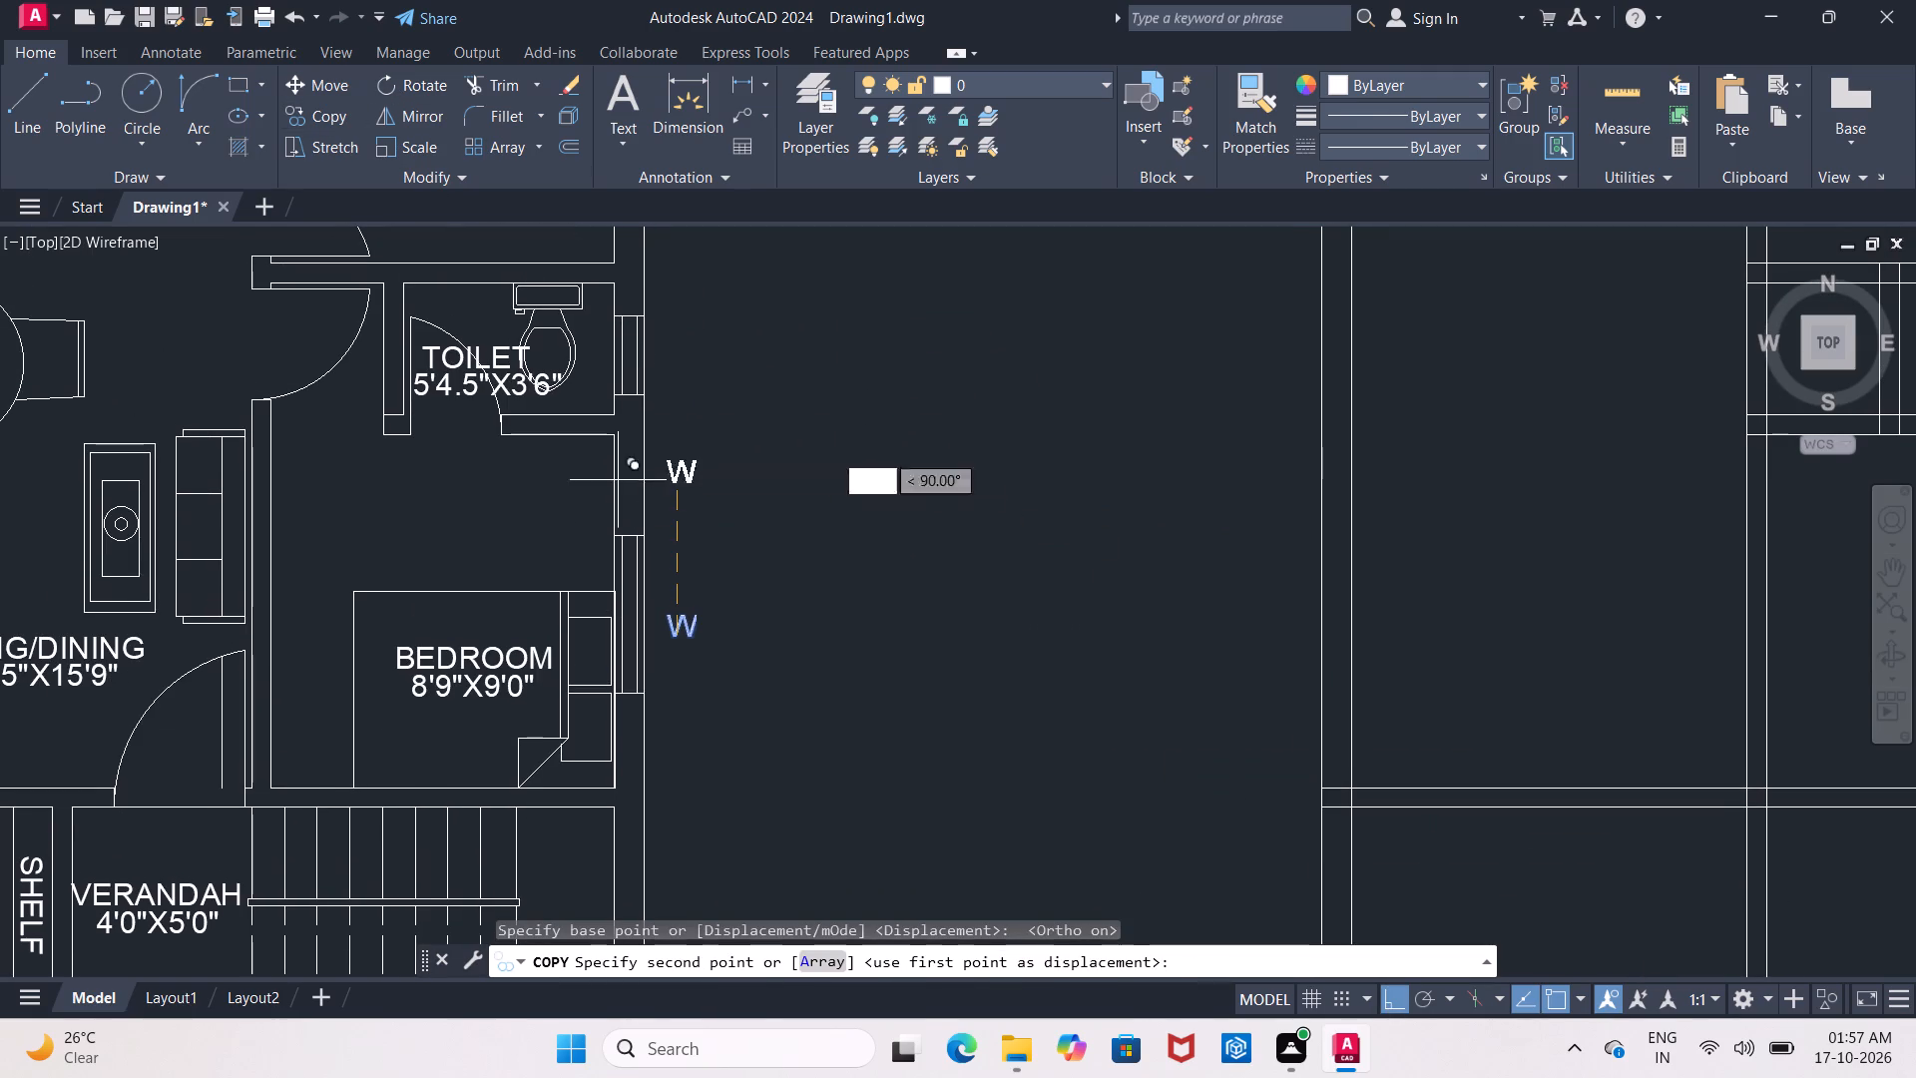
left_click(689, 363)
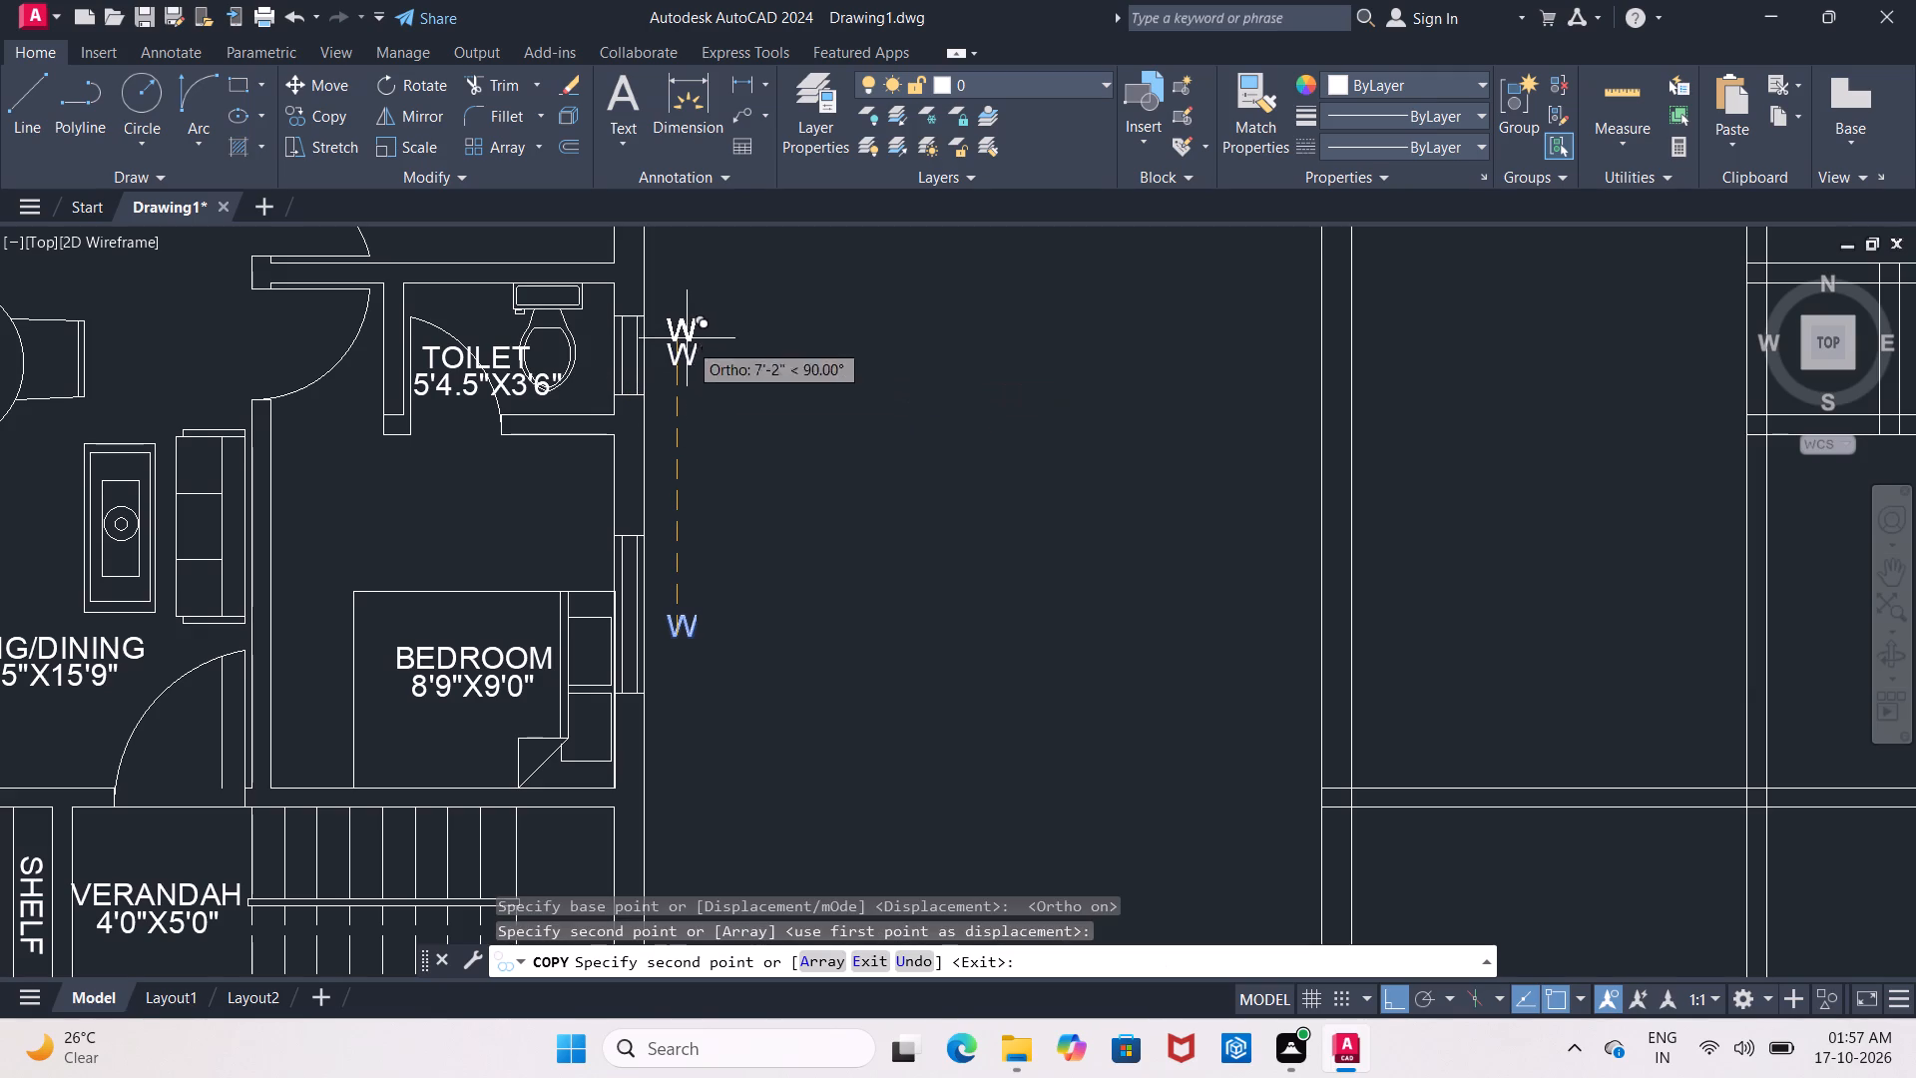
middle_click_drag(671, 344, 669, 475)
scroll(670, 475, "down", 1)
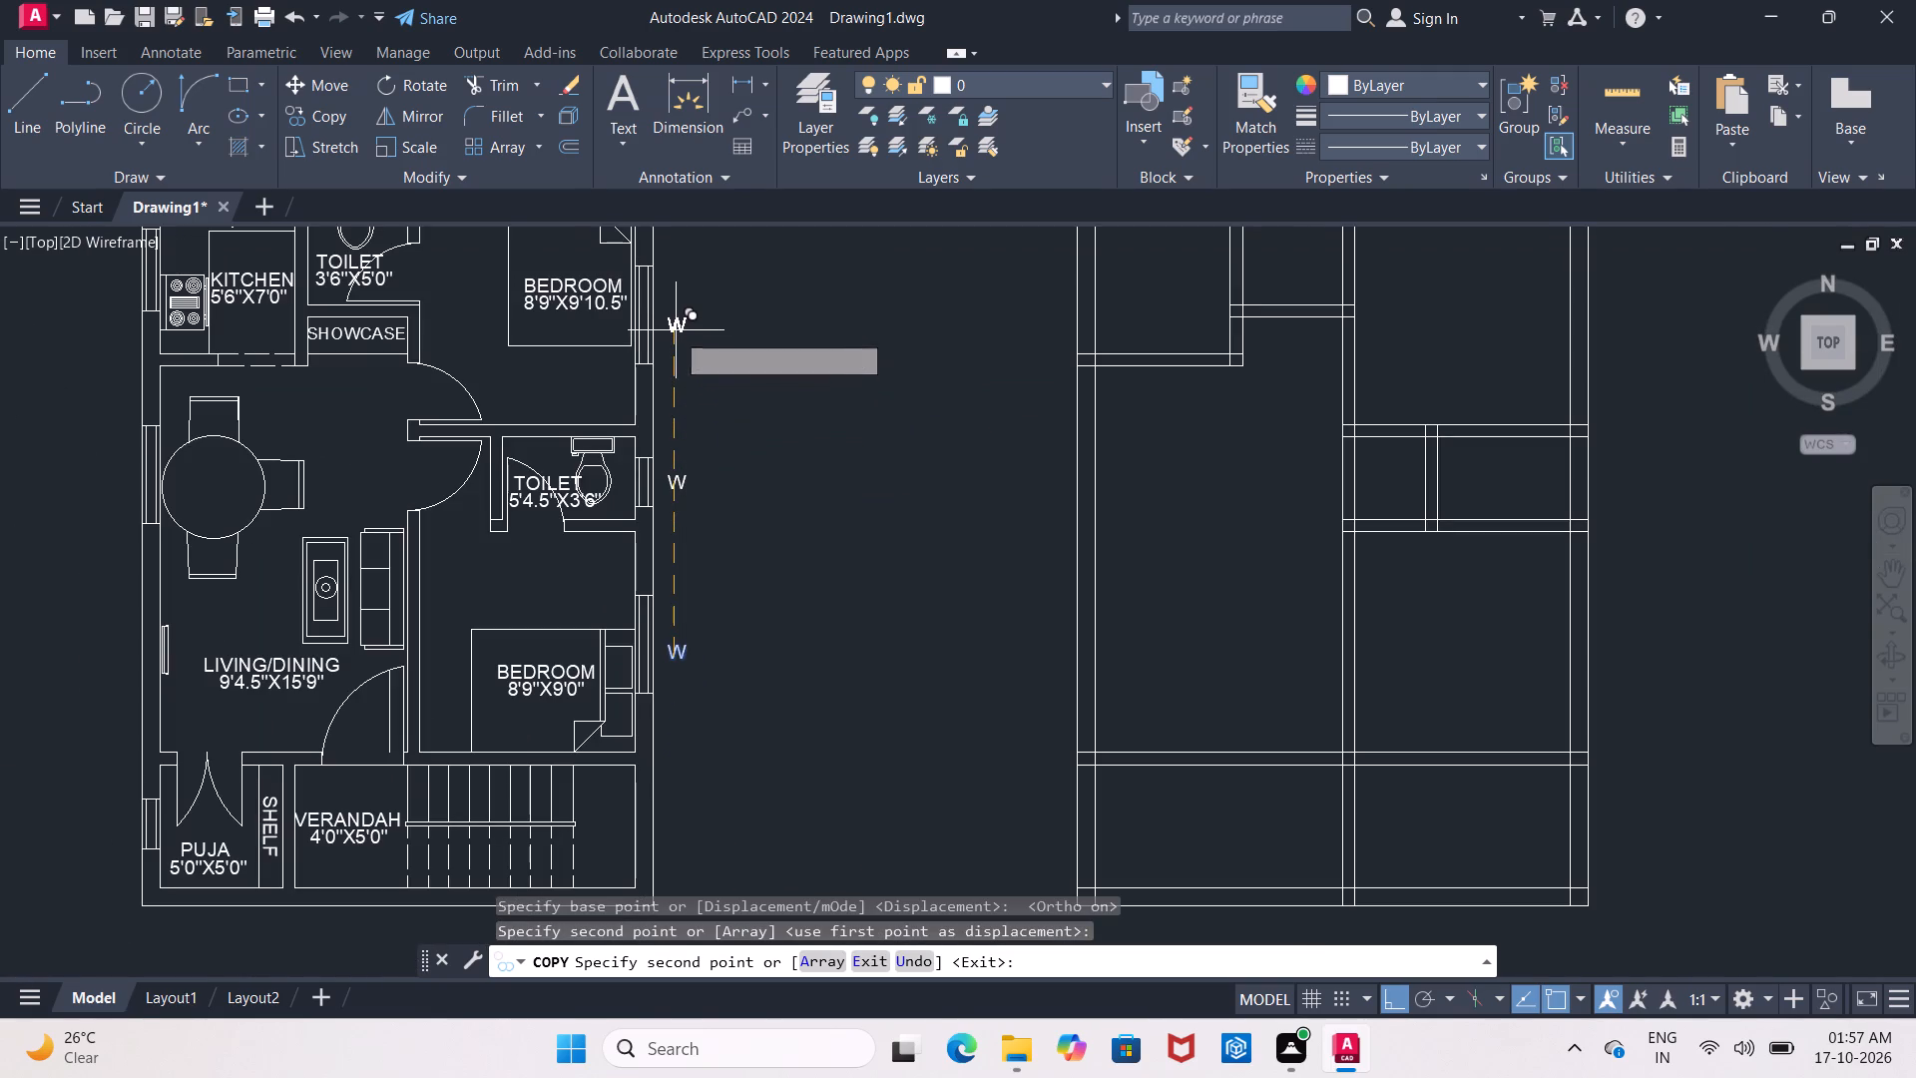
left_click(676, 320)
middle_click_drag(672, 505, 673, 555)
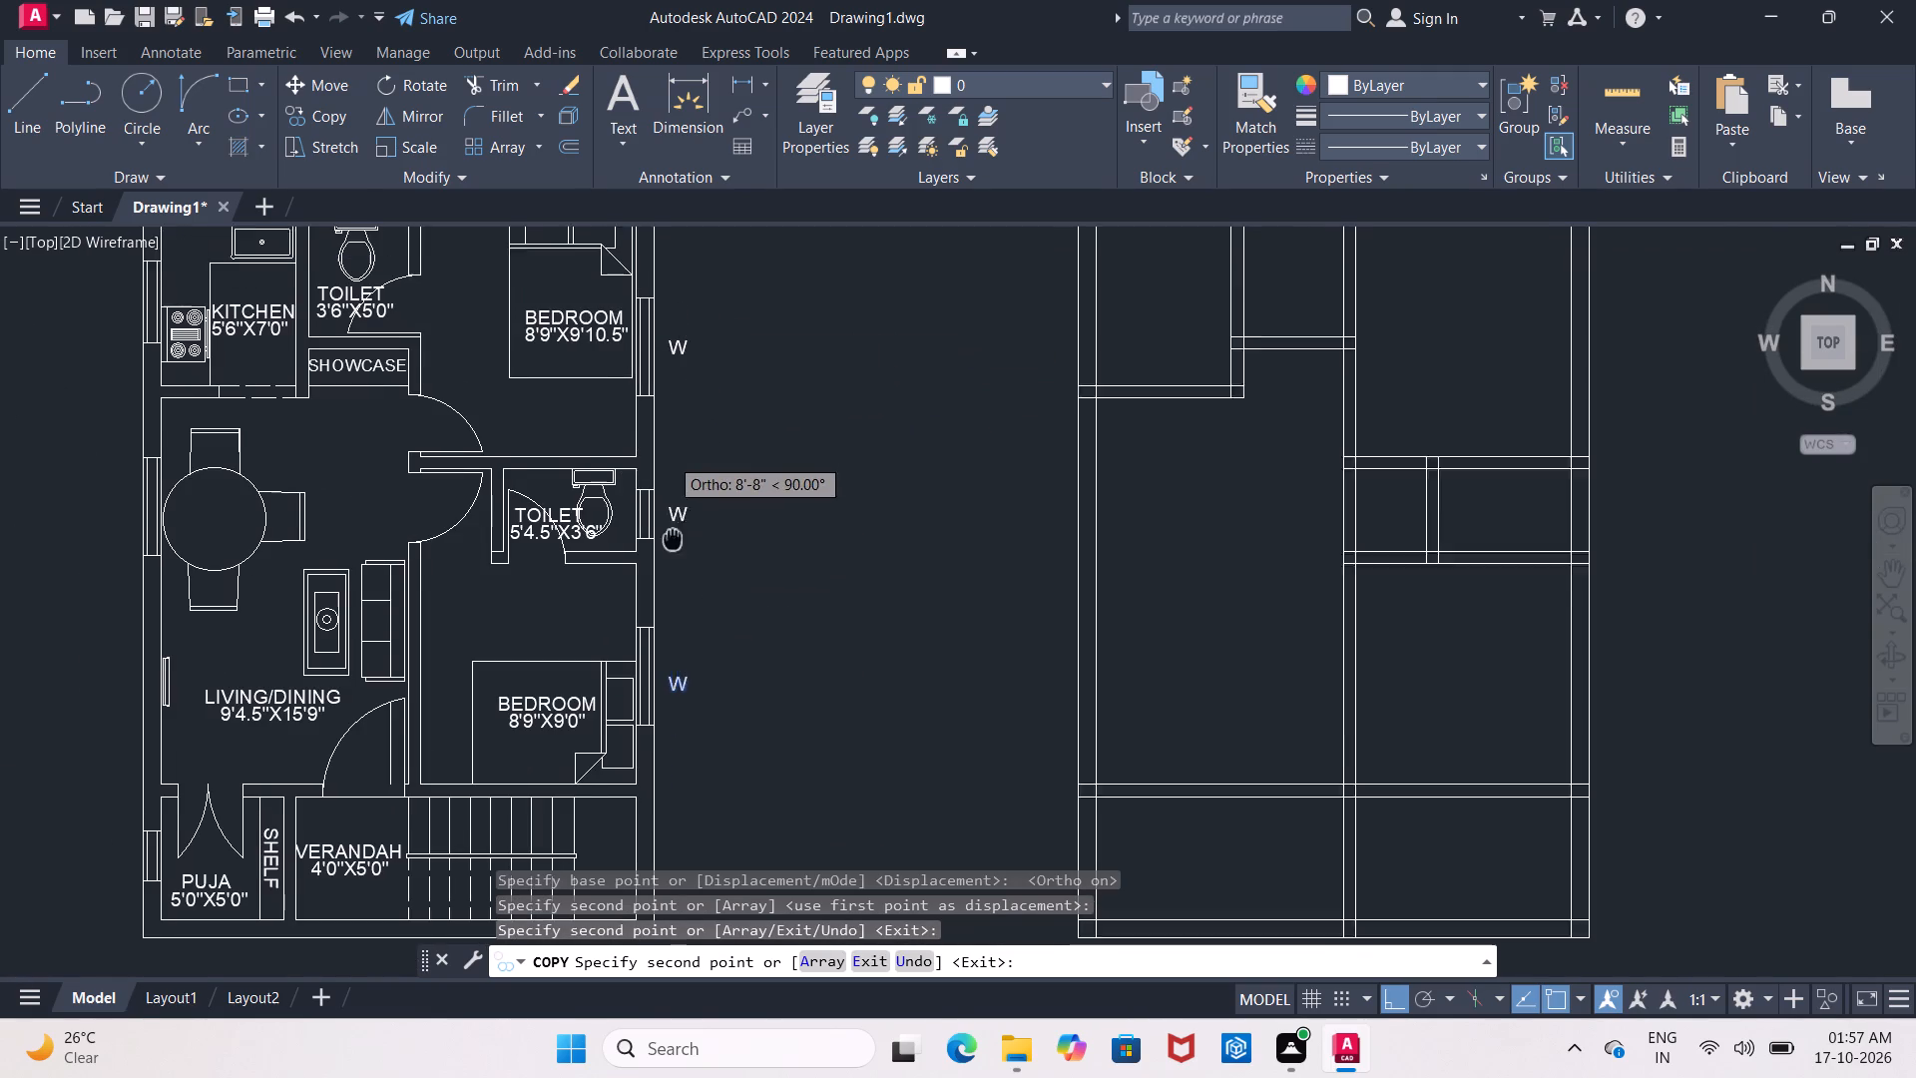
middle_click_drag(673, 555, 672, 595)
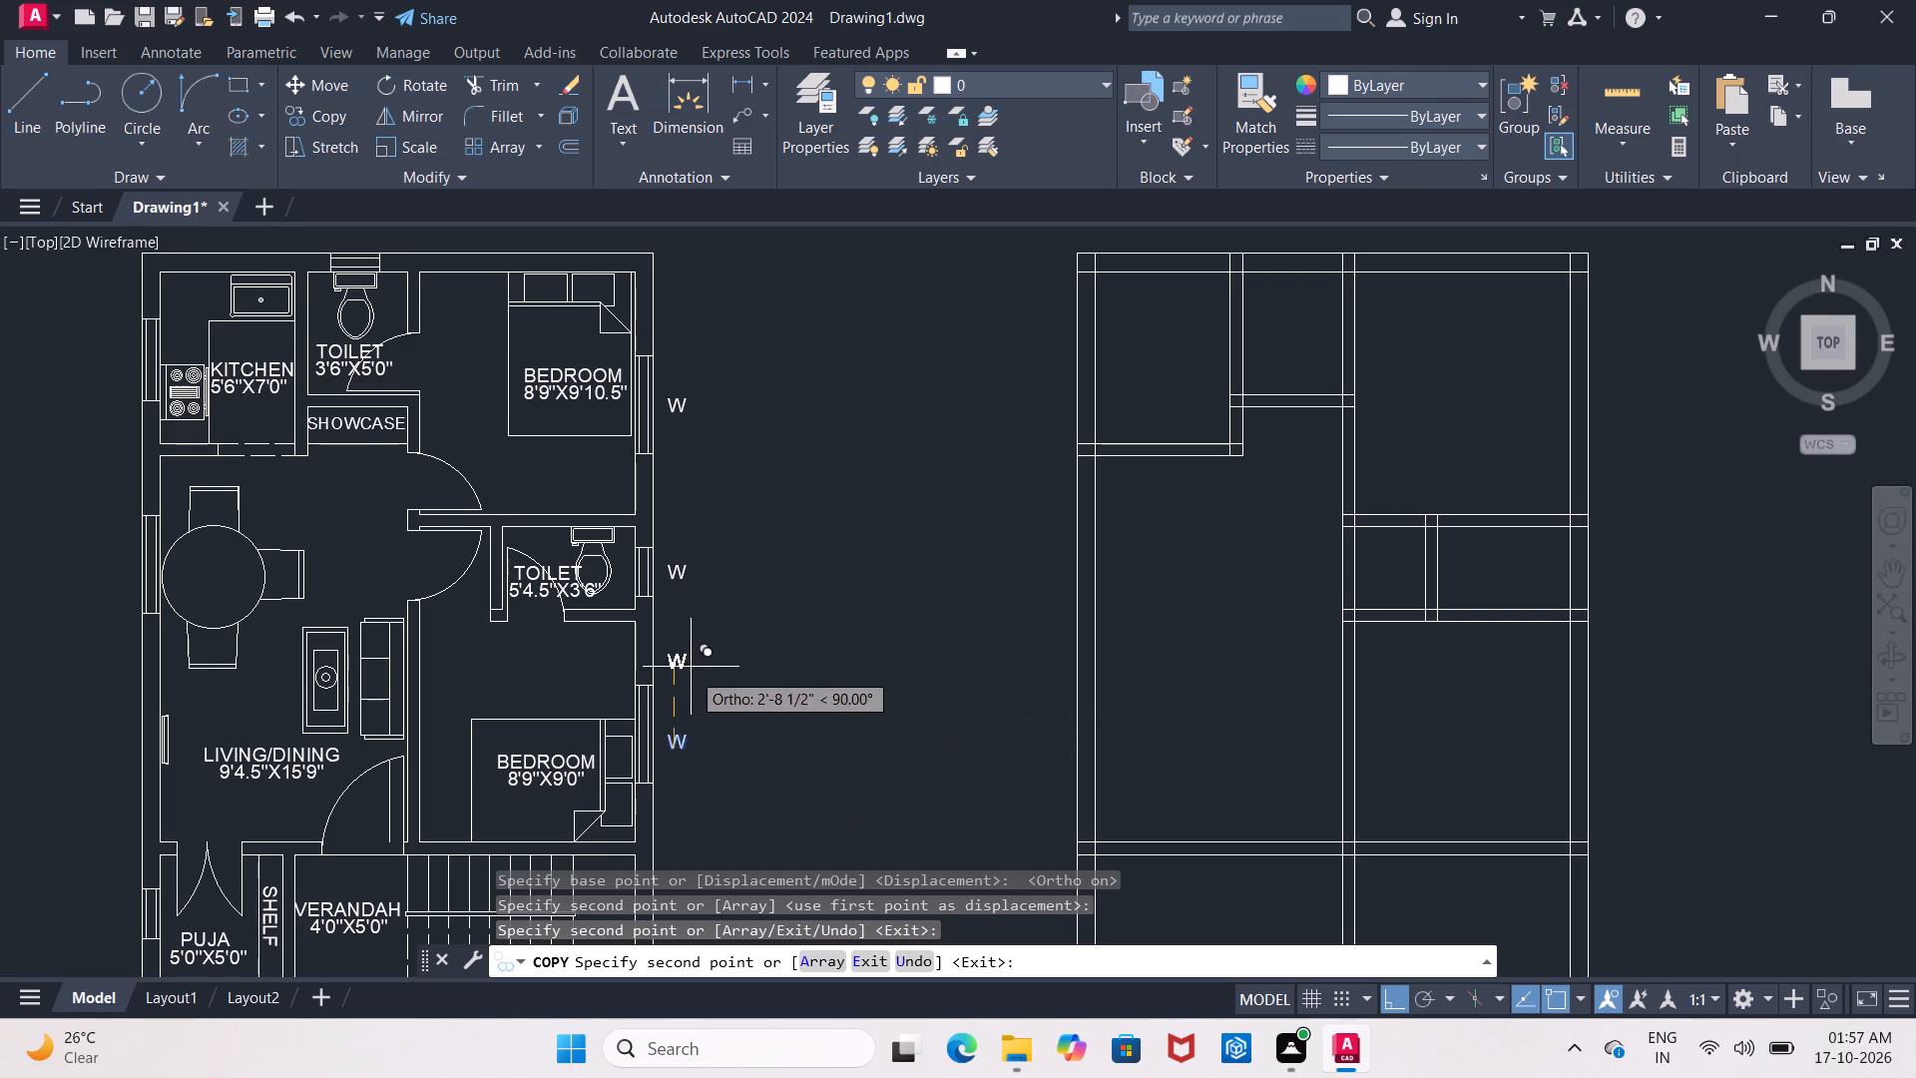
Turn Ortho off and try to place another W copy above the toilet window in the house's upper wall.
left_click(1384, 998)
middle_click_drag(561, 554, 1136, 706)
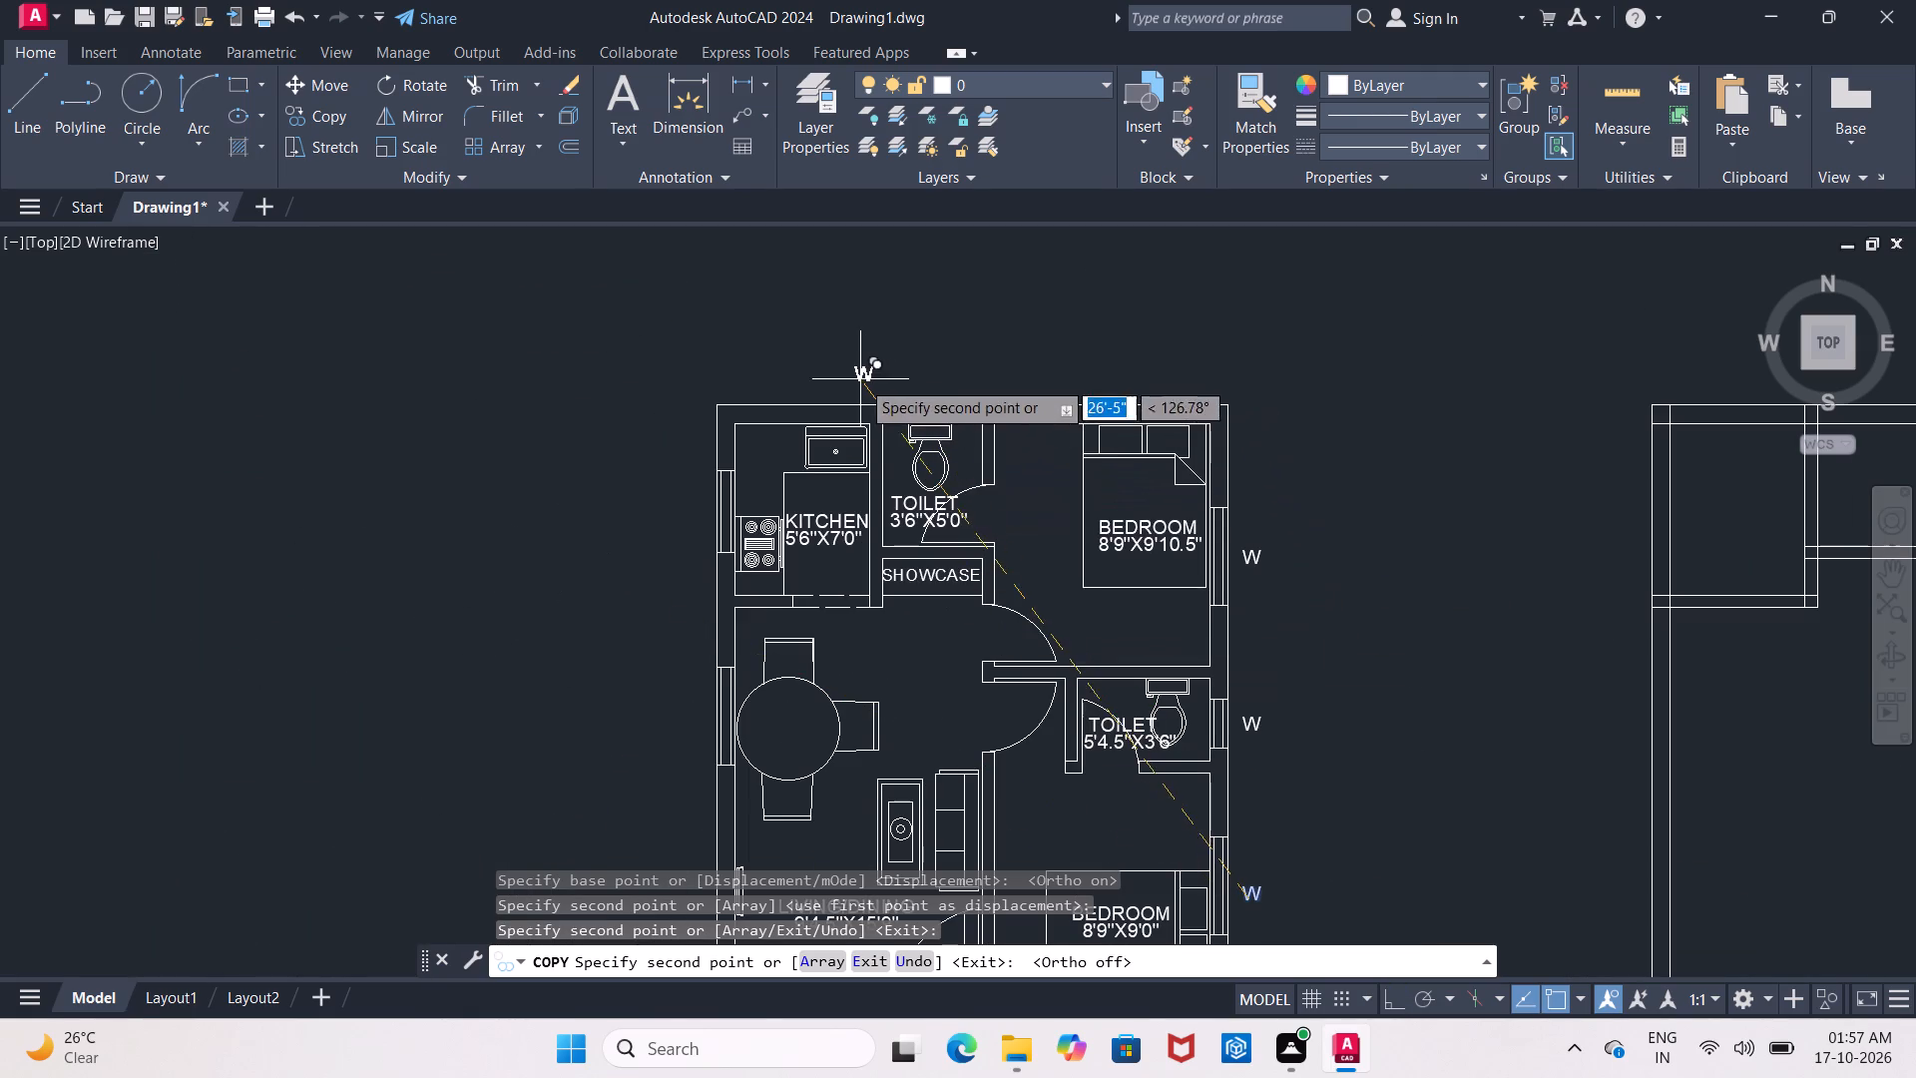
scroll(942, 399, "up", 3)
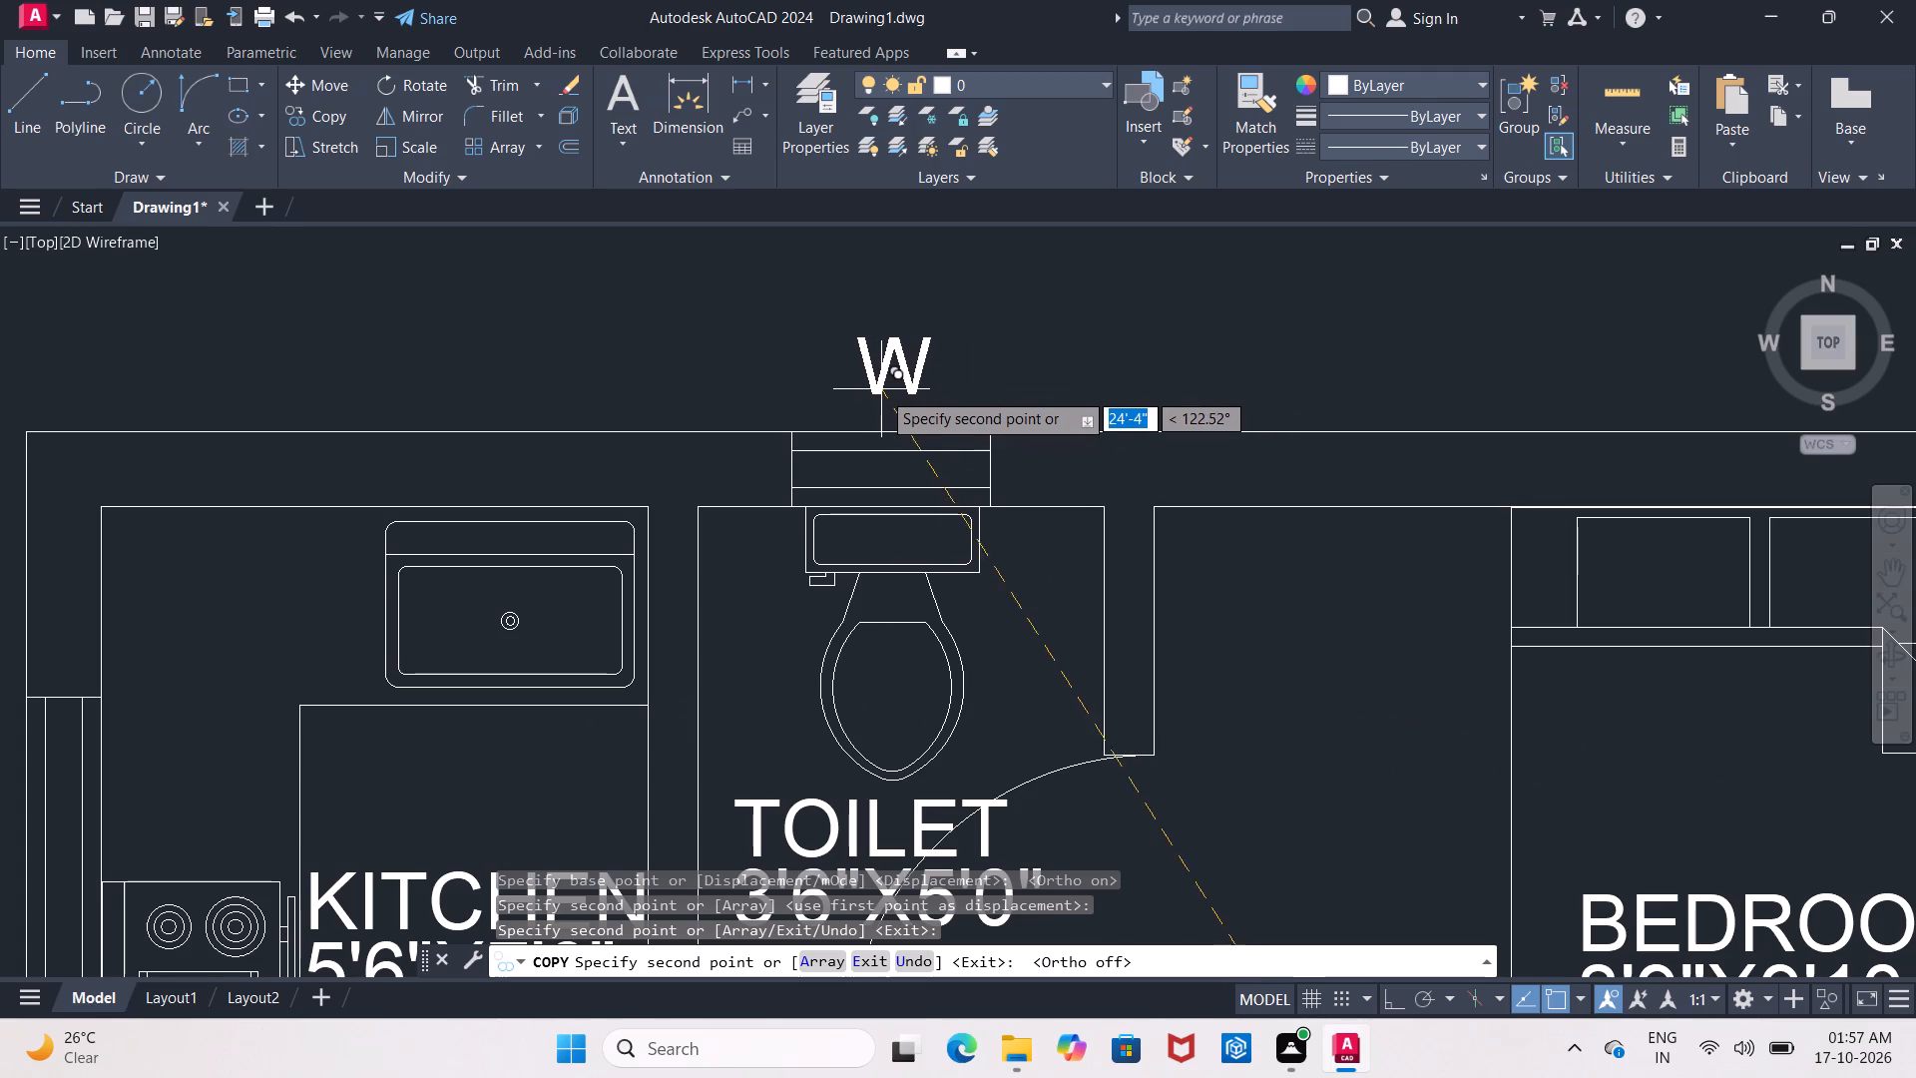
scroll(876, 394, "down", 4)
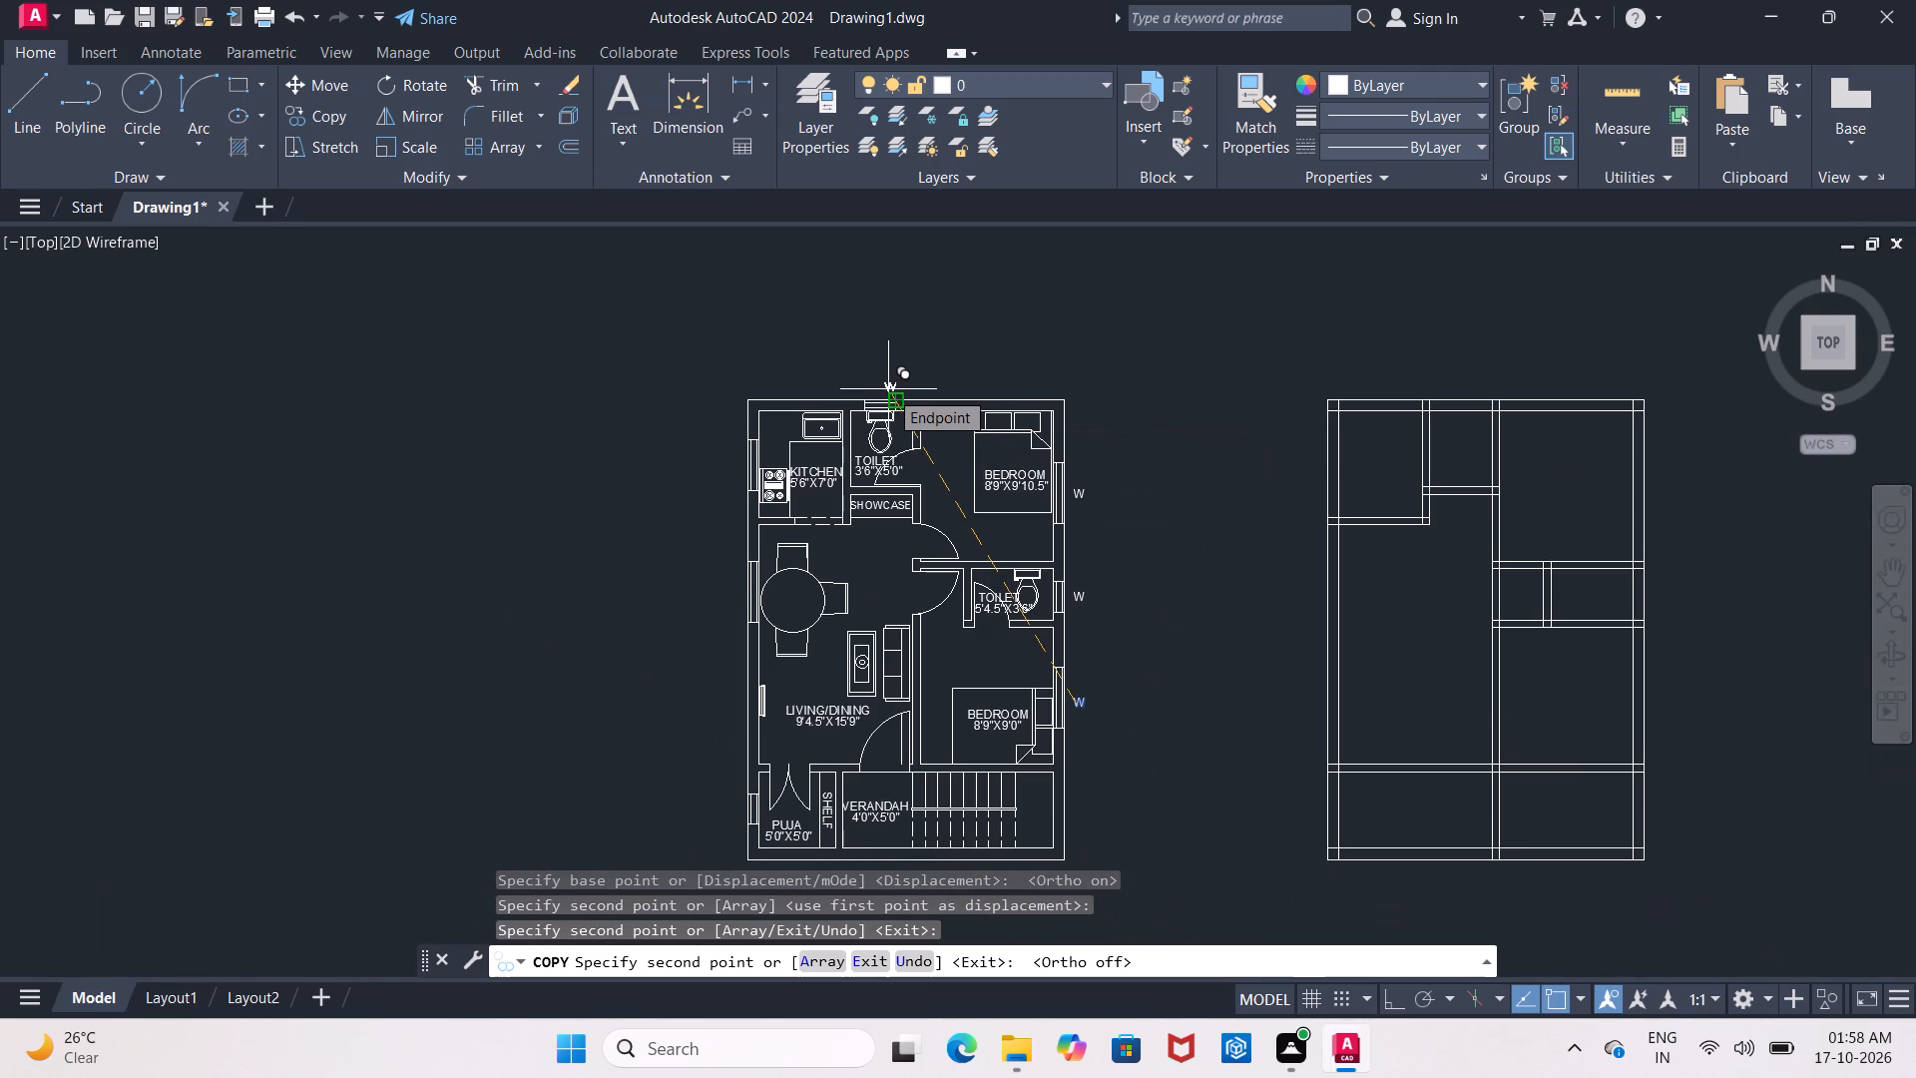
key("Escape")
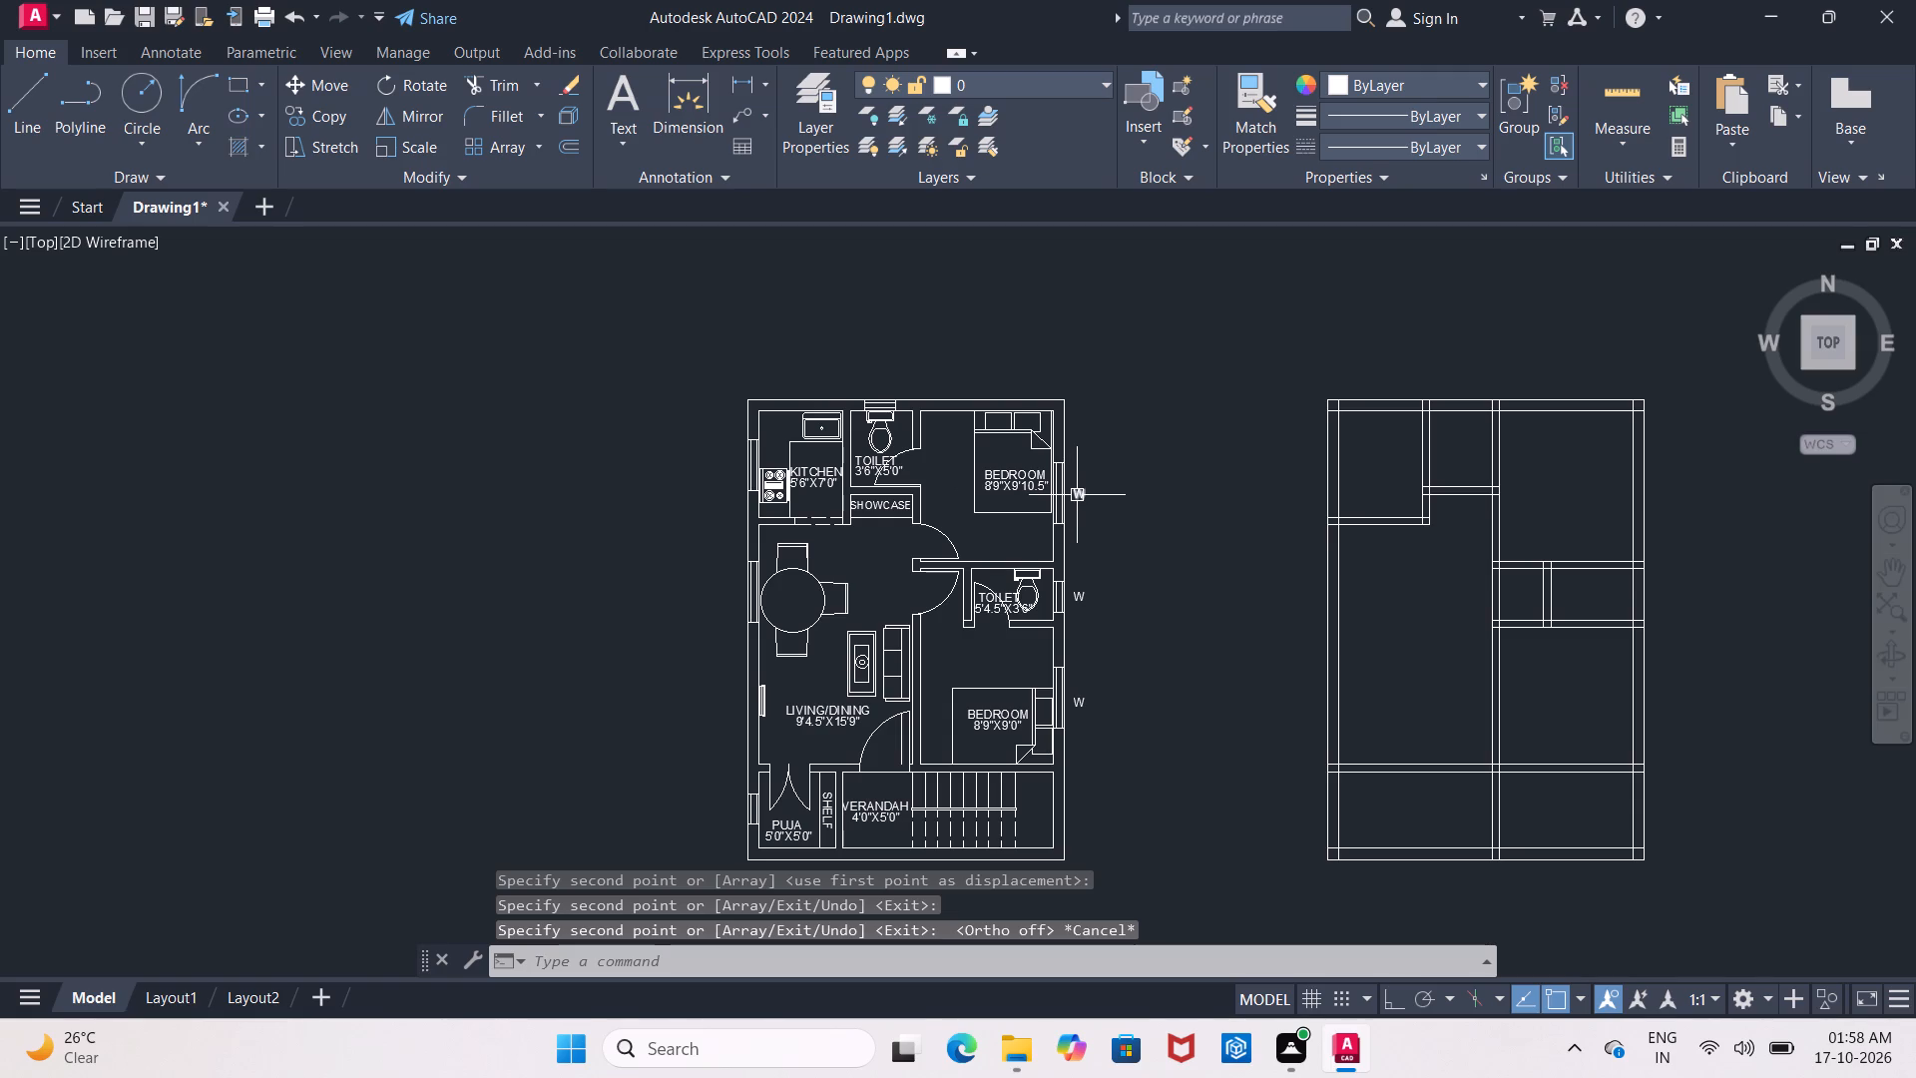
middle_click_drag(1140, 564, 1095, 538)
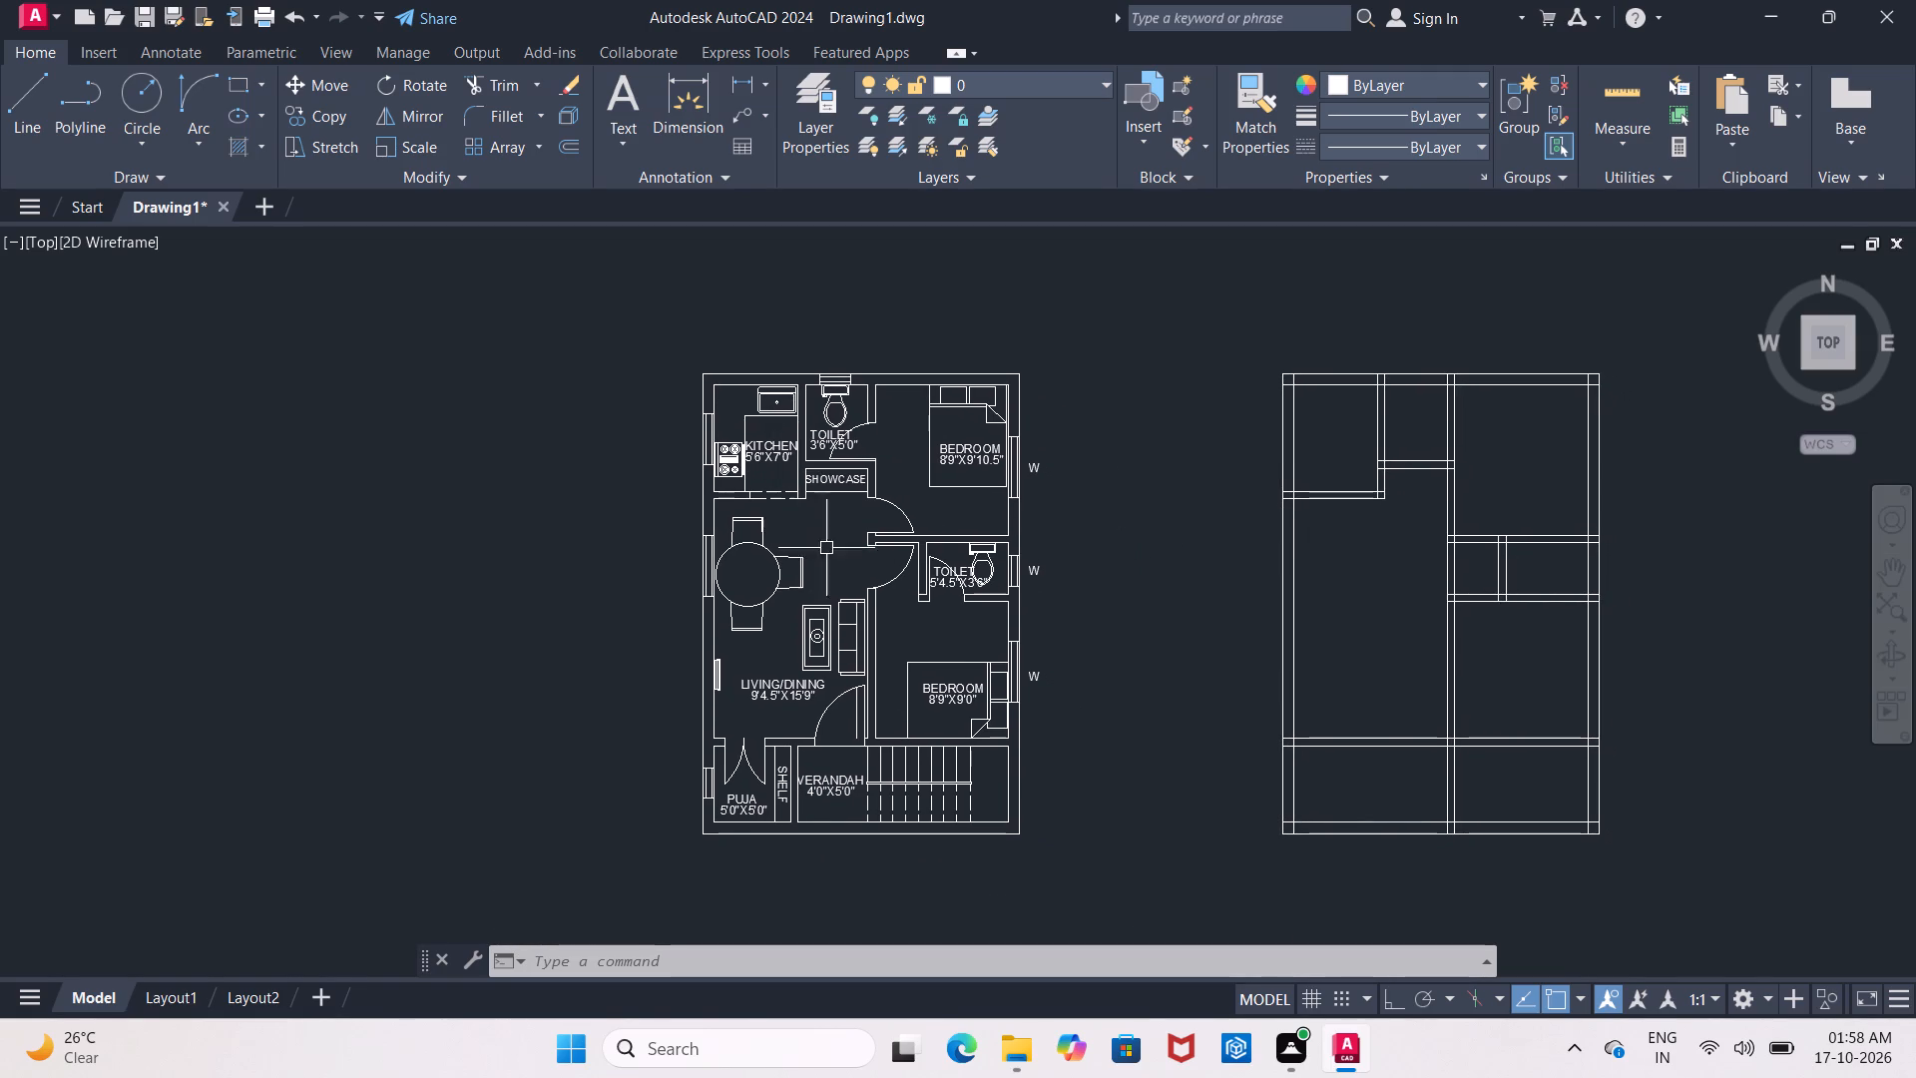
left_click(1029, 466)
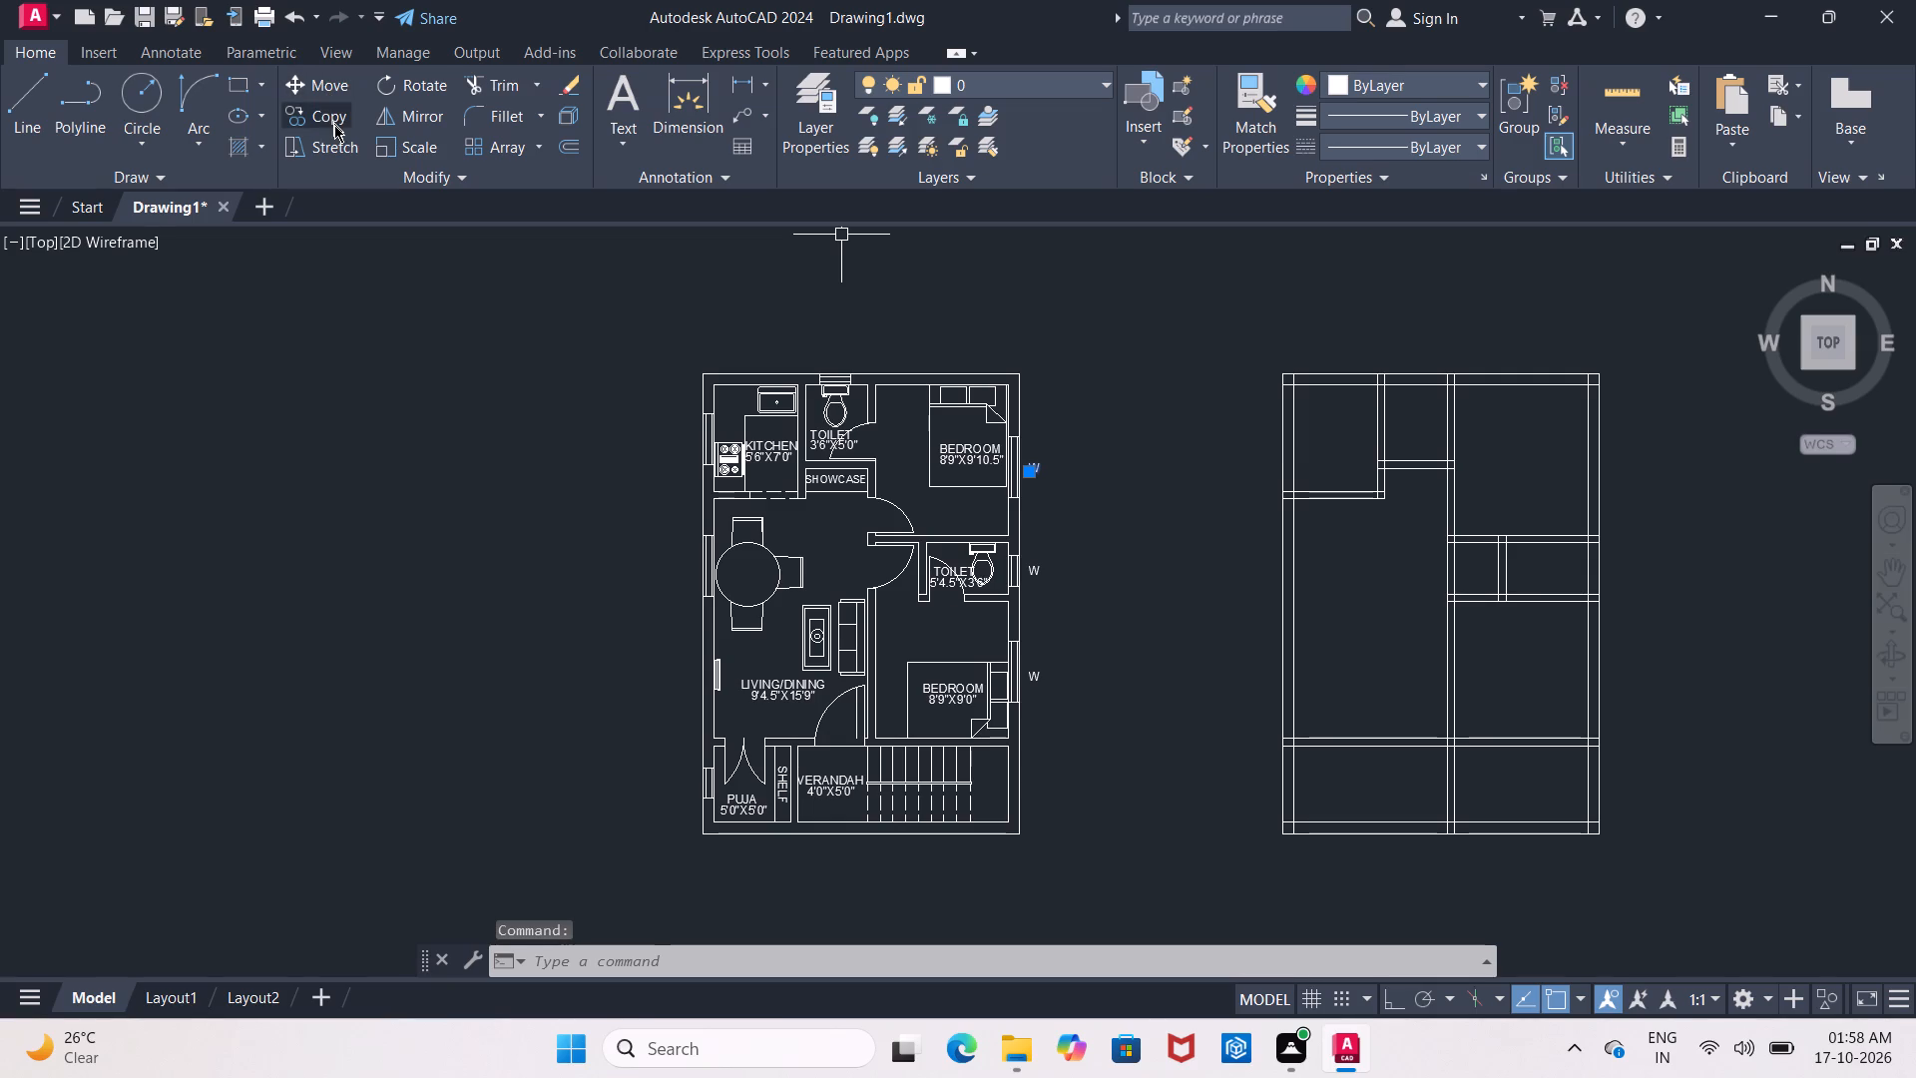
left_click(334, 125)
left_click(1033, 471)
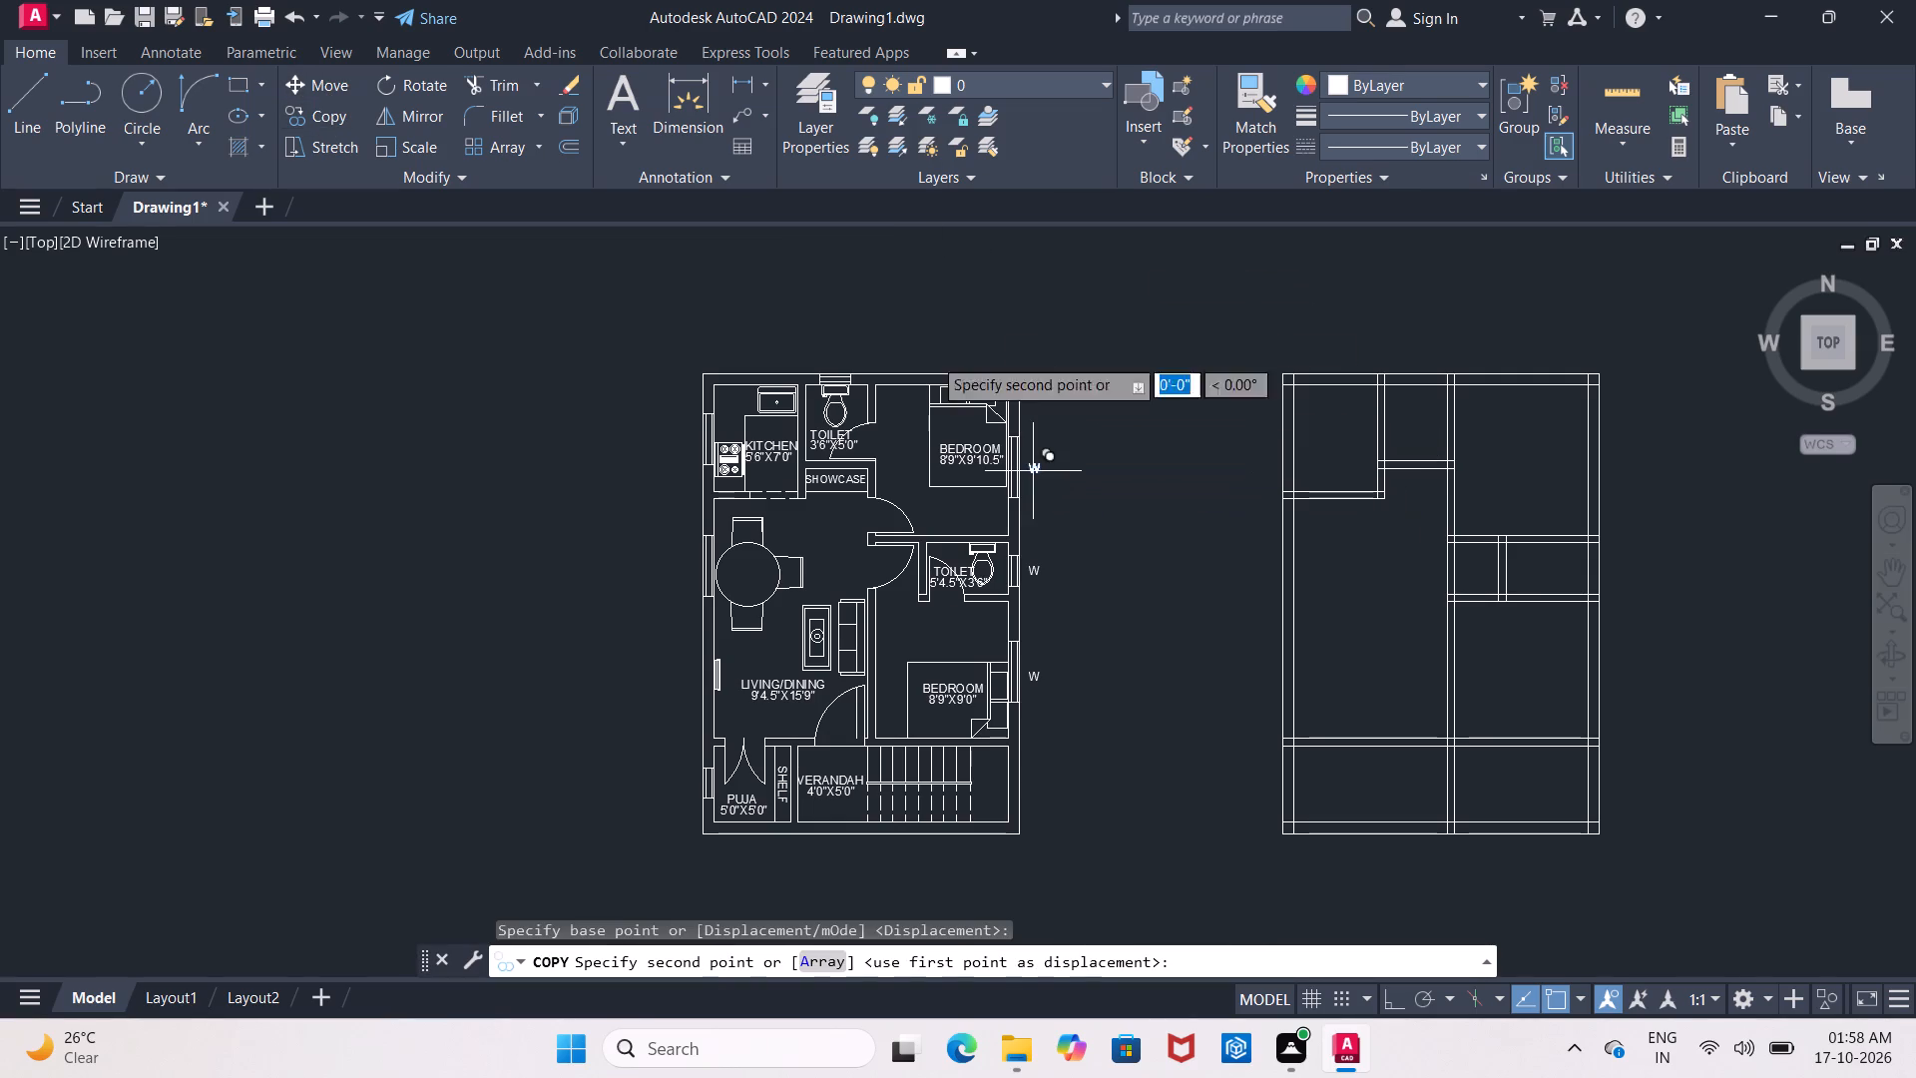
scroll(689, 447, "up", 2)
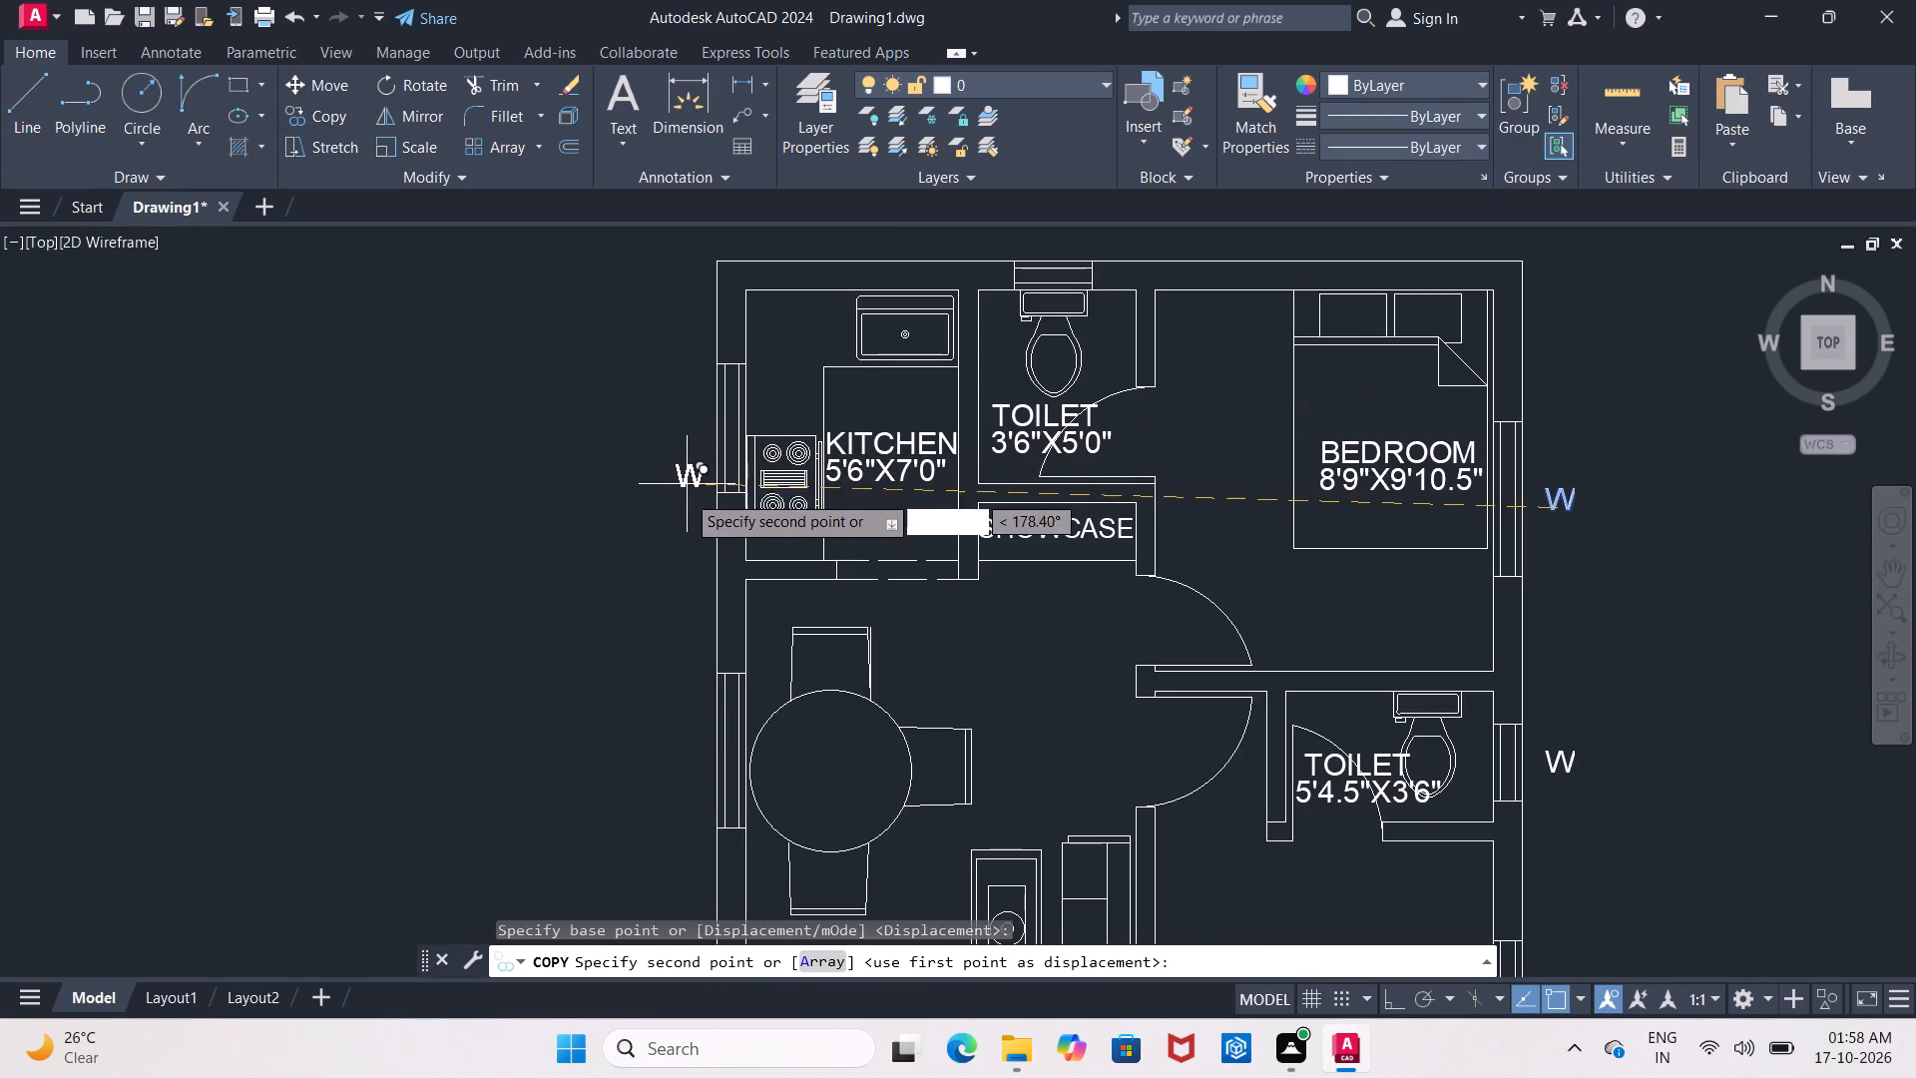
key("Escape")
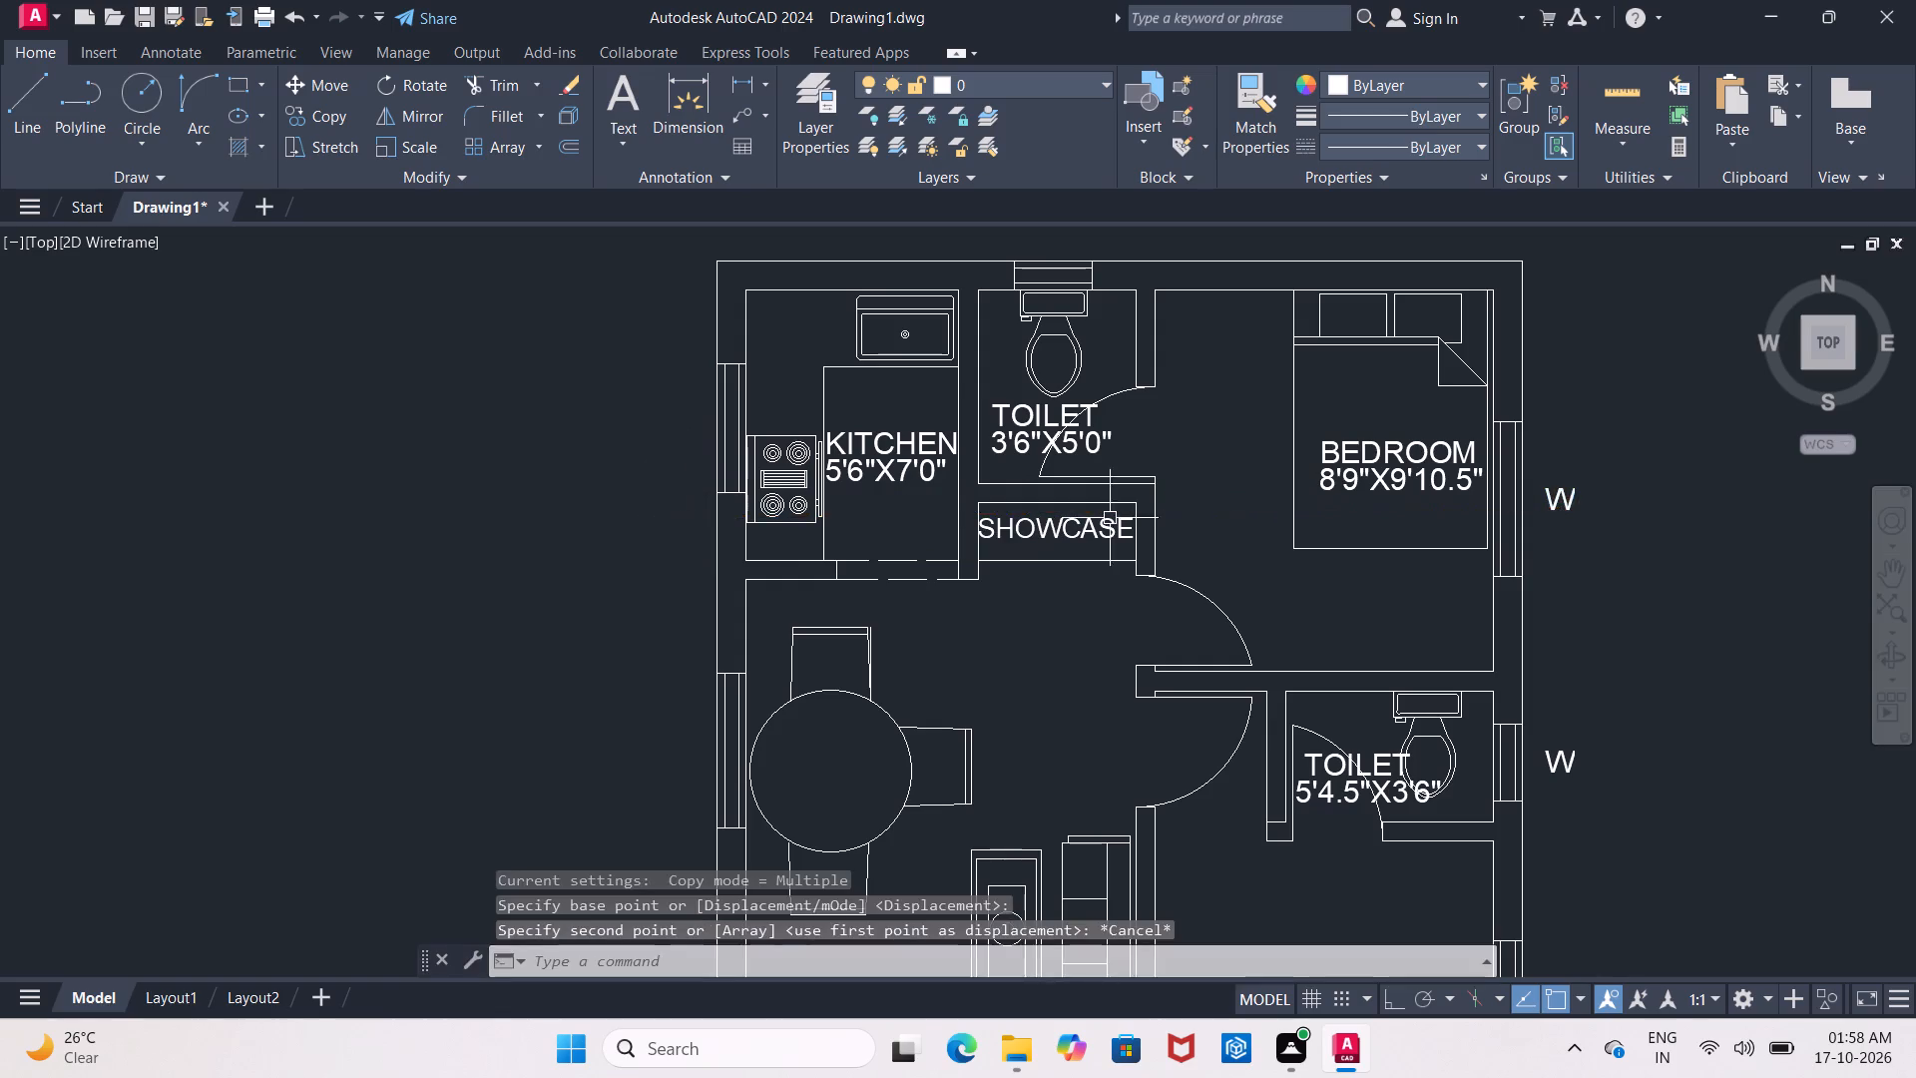
With Ortho on, copy the upper bedroom's W text about 22'-11" straight across the house to just outside the kitchen's outer wall.
left_click(1556, 490)
left_click(1384, 1002)
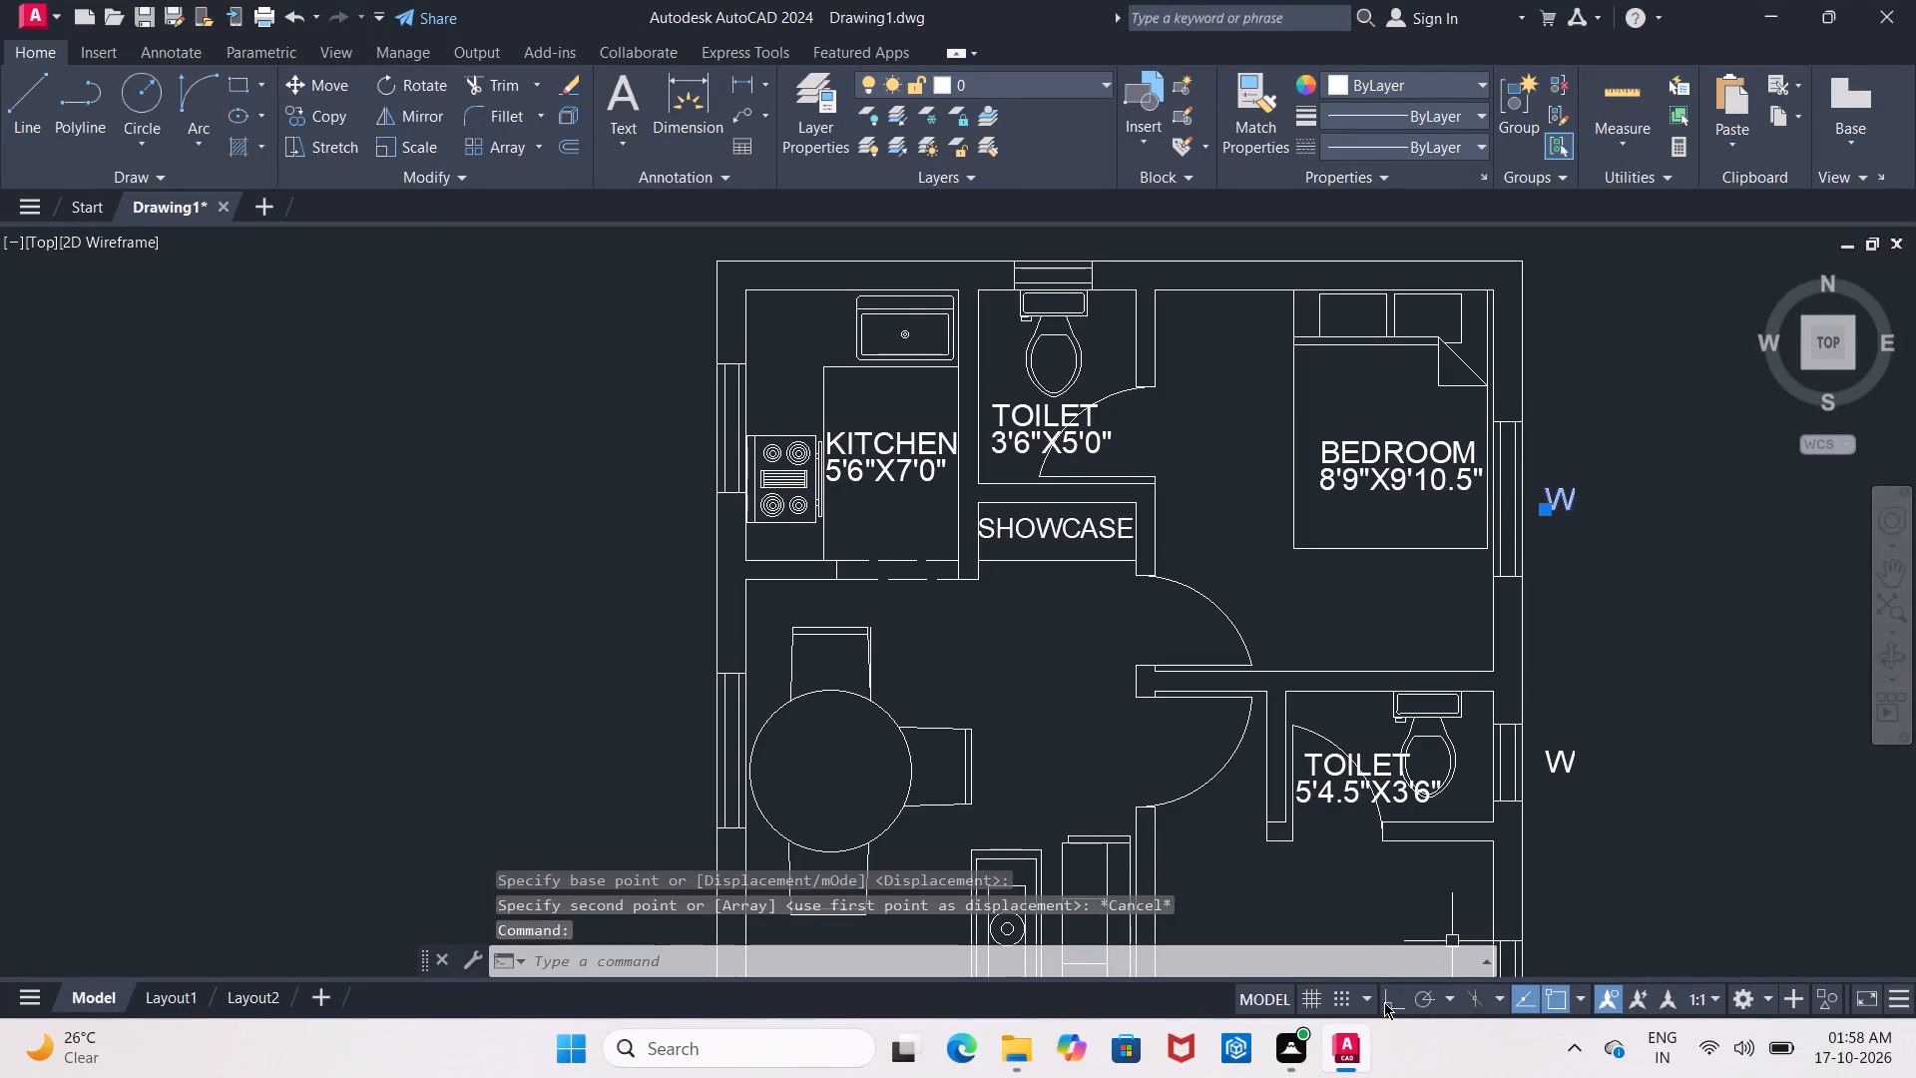
left_click(327, 120)
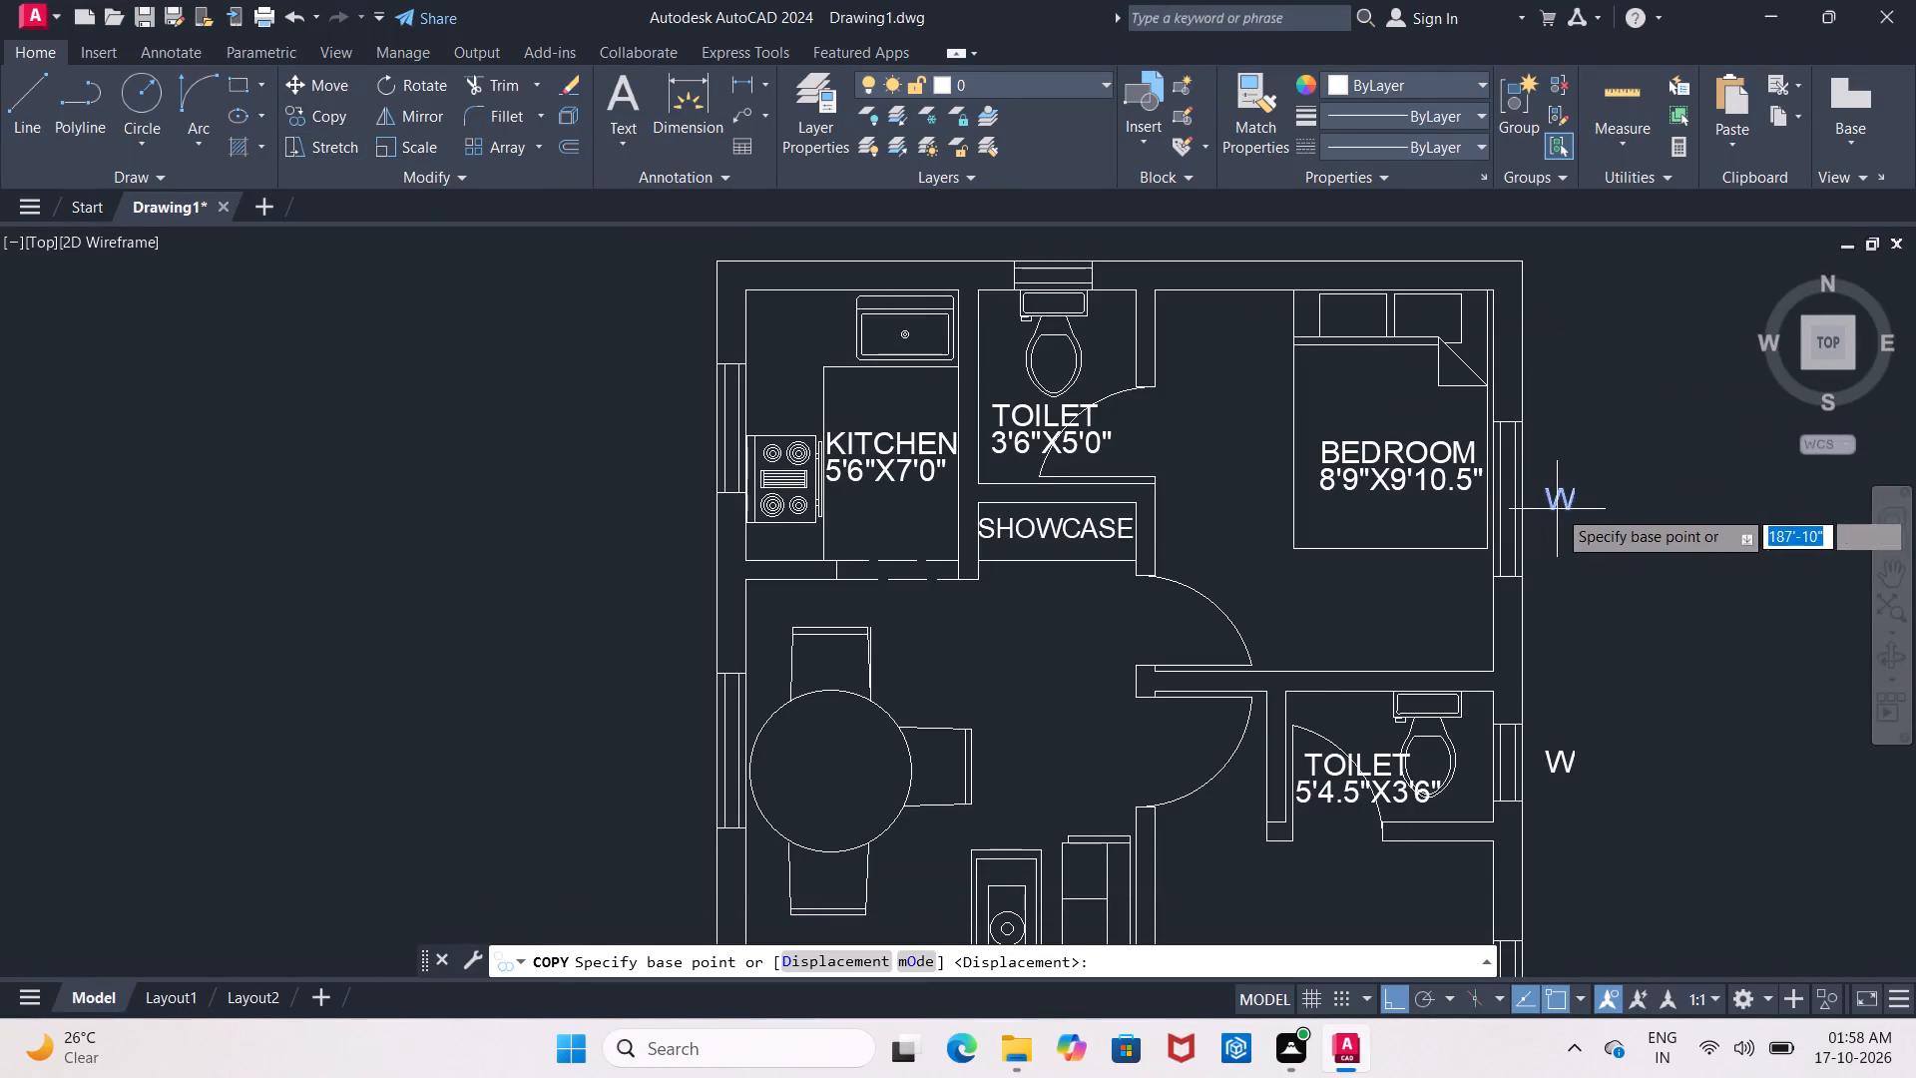
left_click(1558, 503)
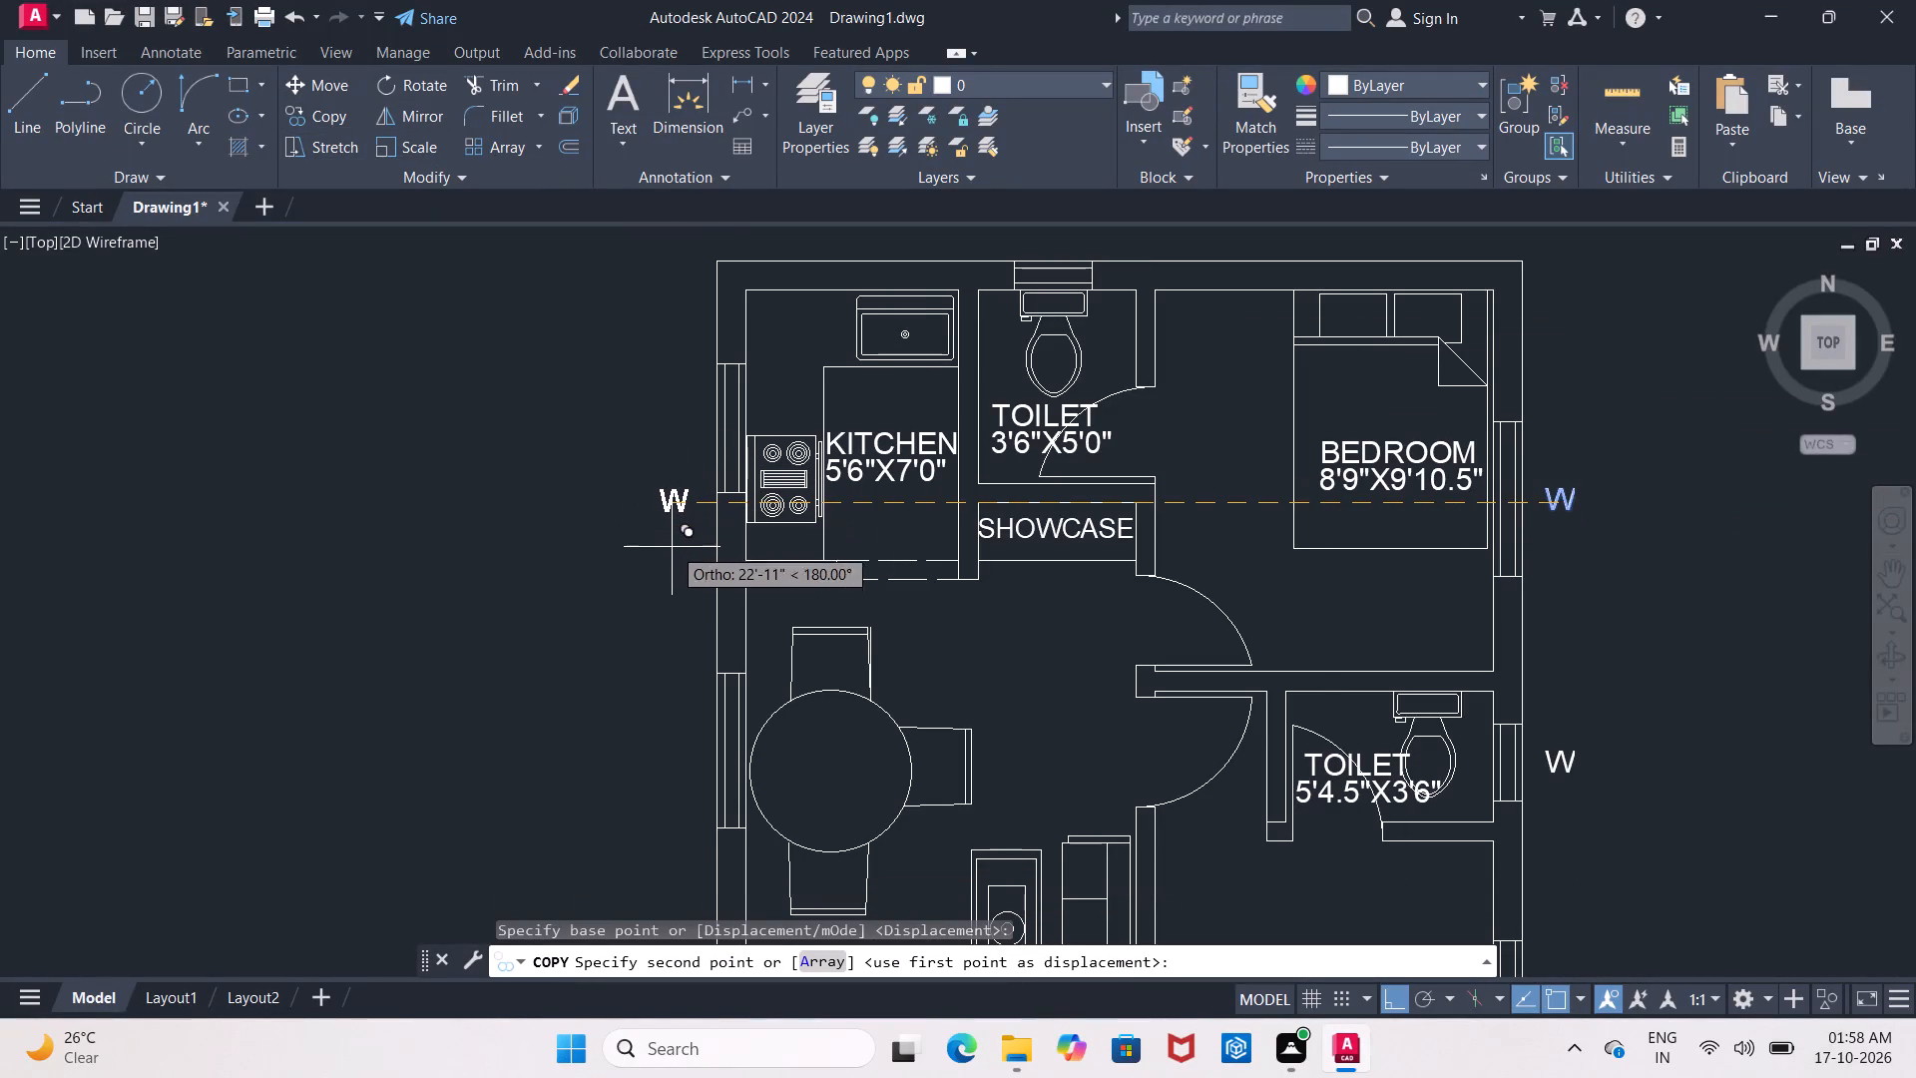
left_click(674, 553)
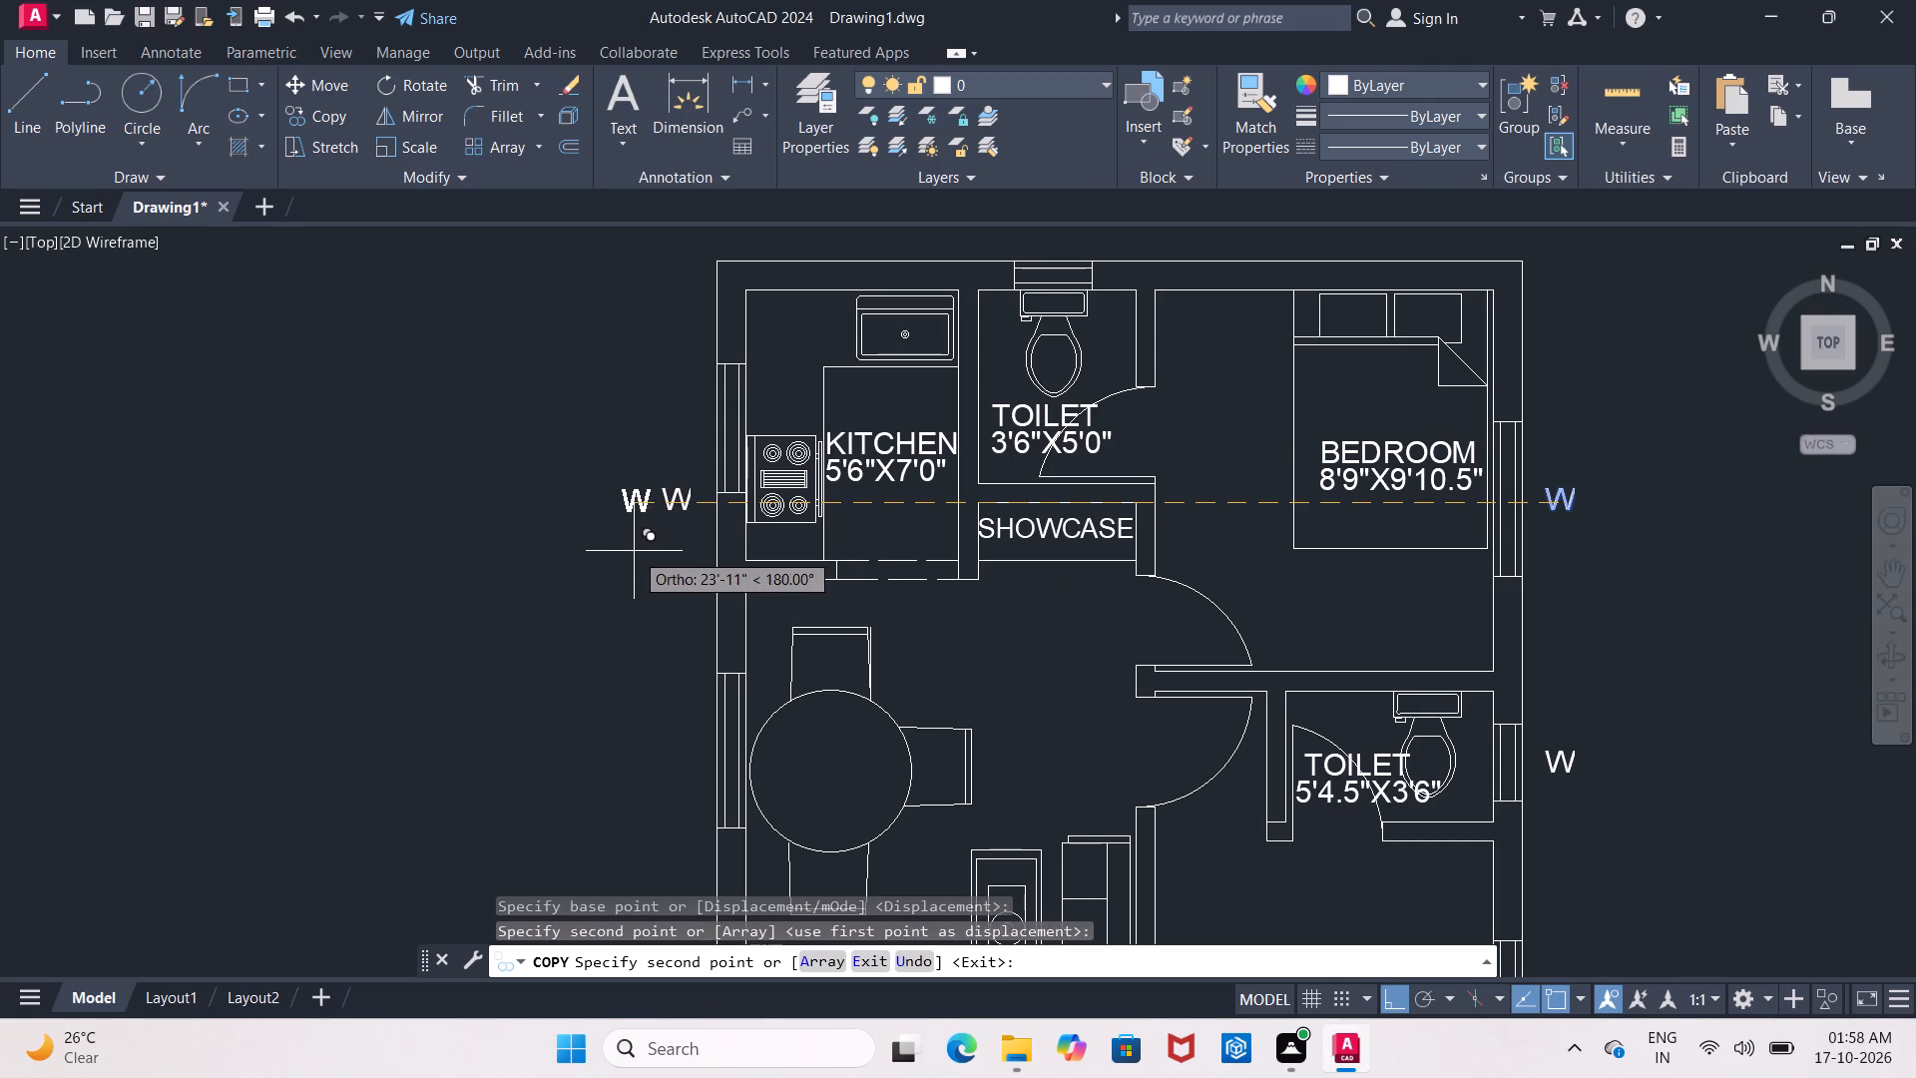
key("Escape")
Move the copied W text straight up so it sits beside the middle of the kitchen window.
left_click(684, 498)
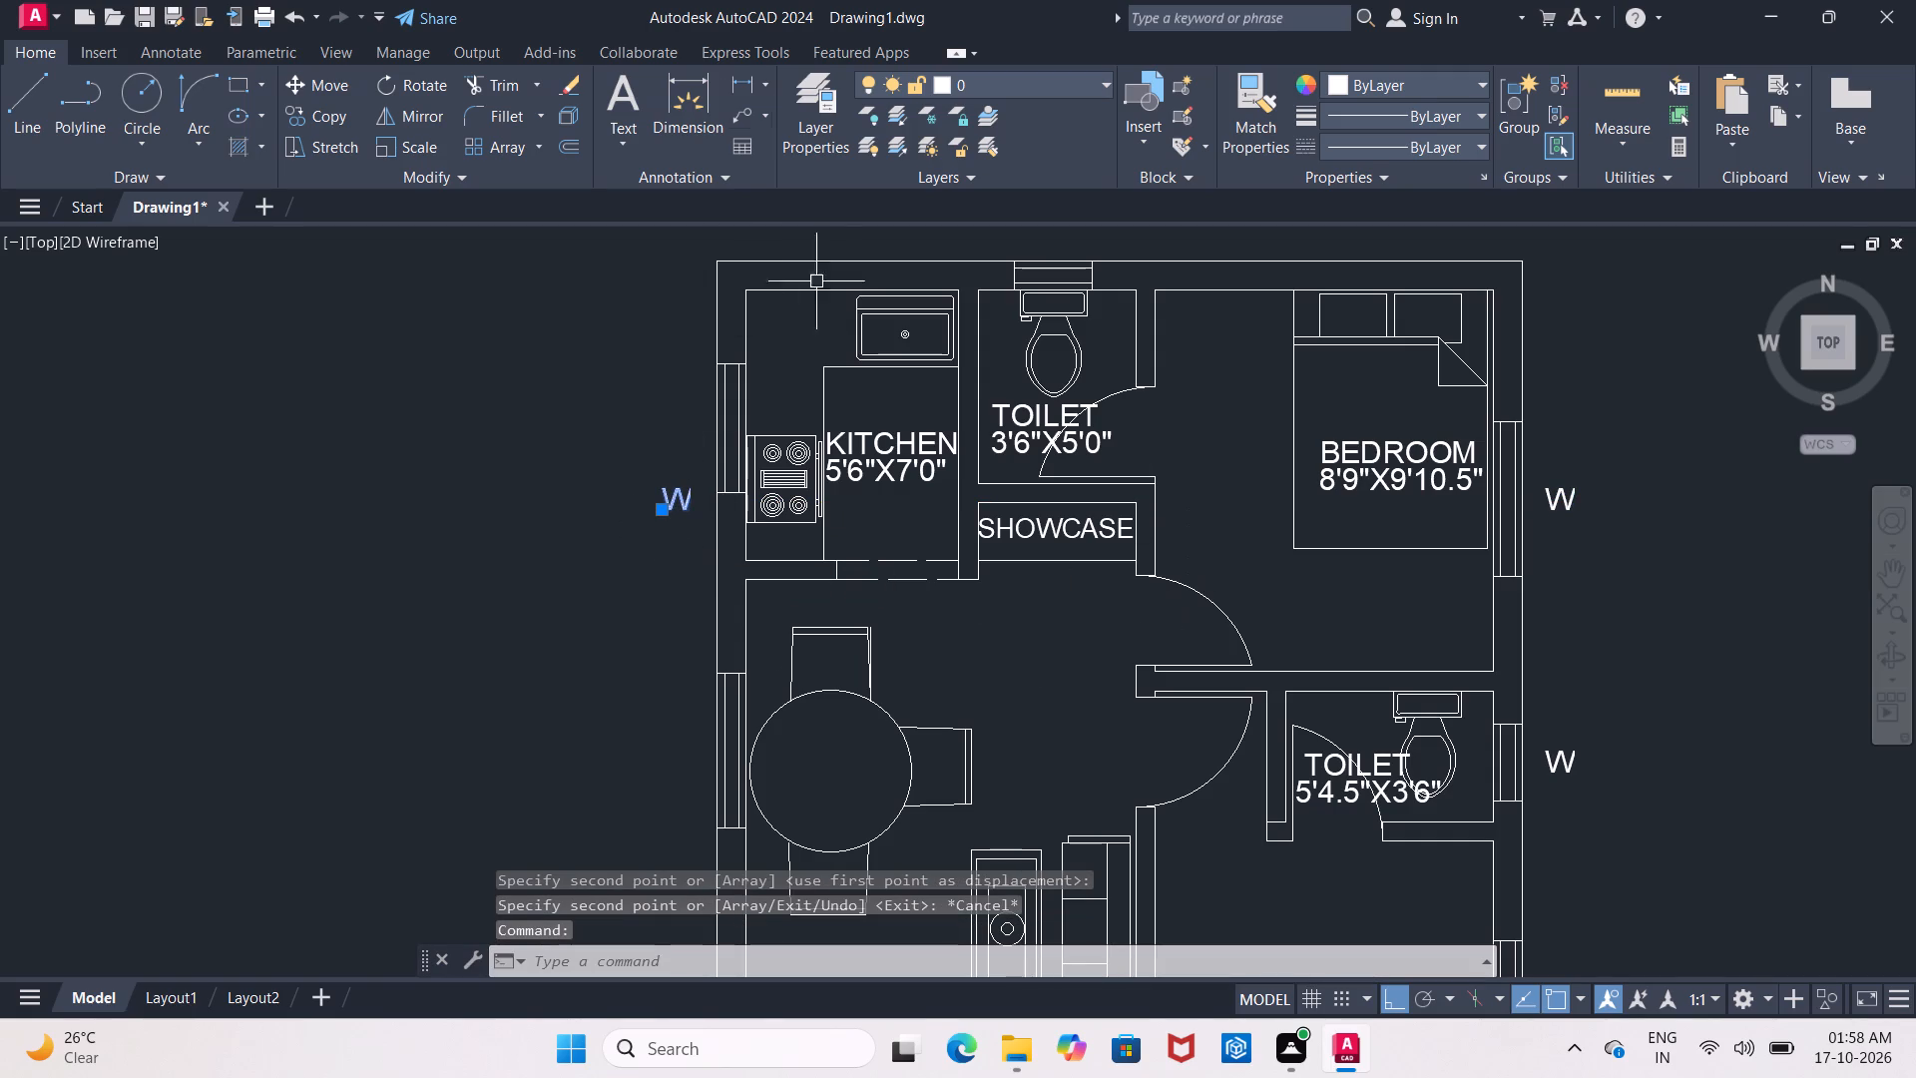
left_click(295, 83)
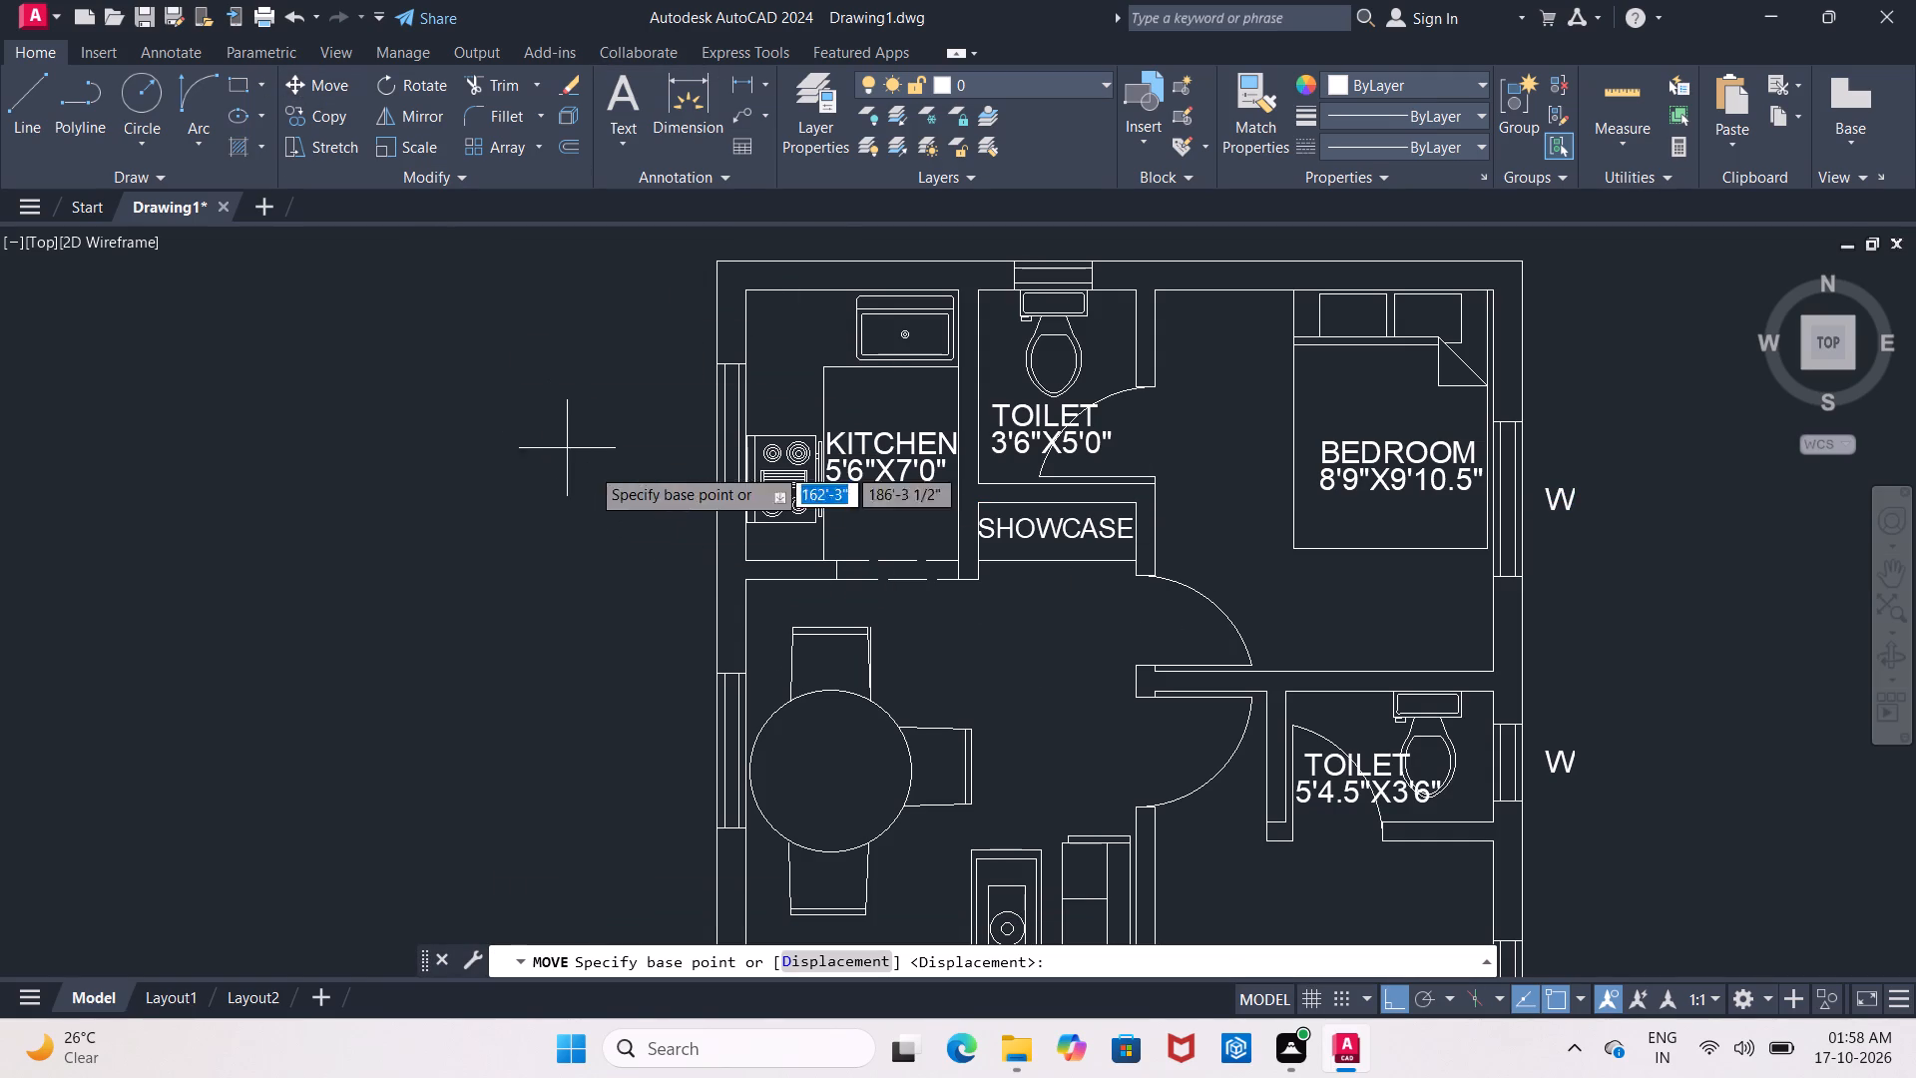
left_click(670, 497)
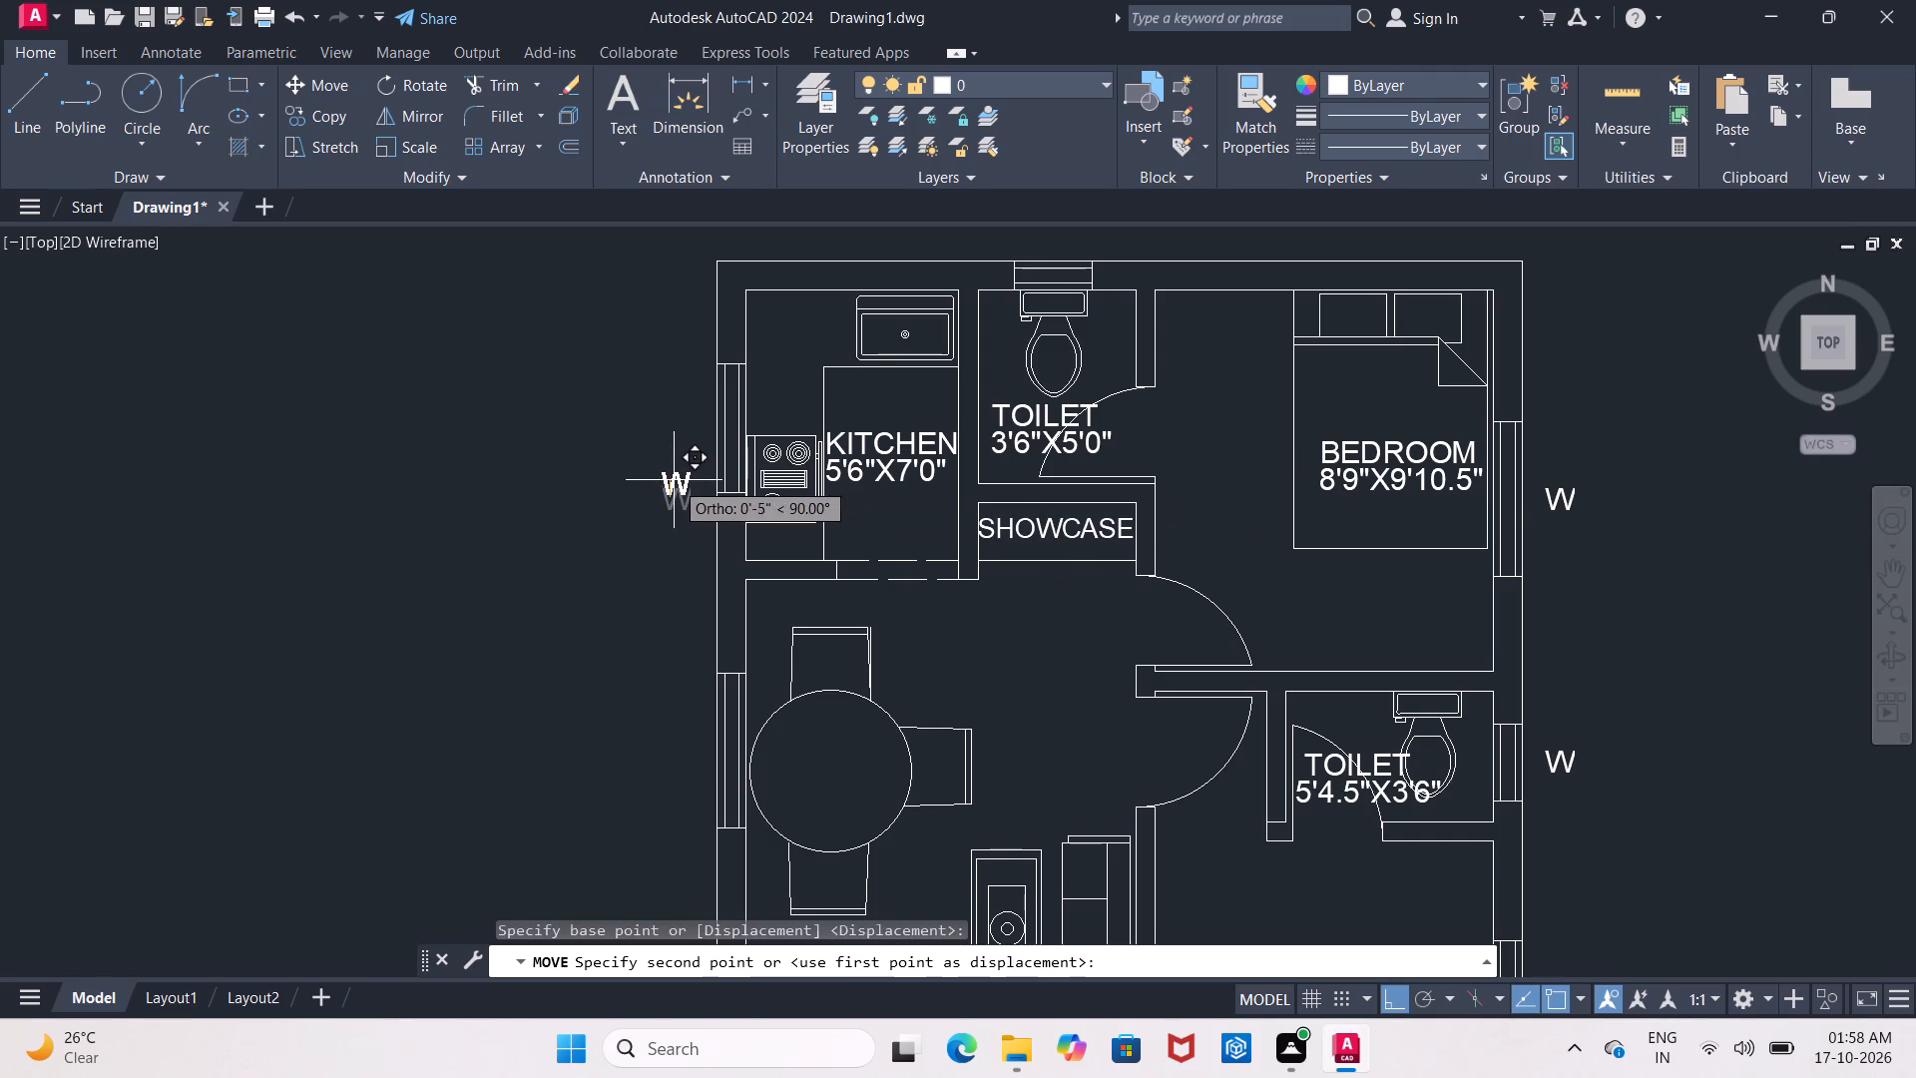
left_click(676, 437)
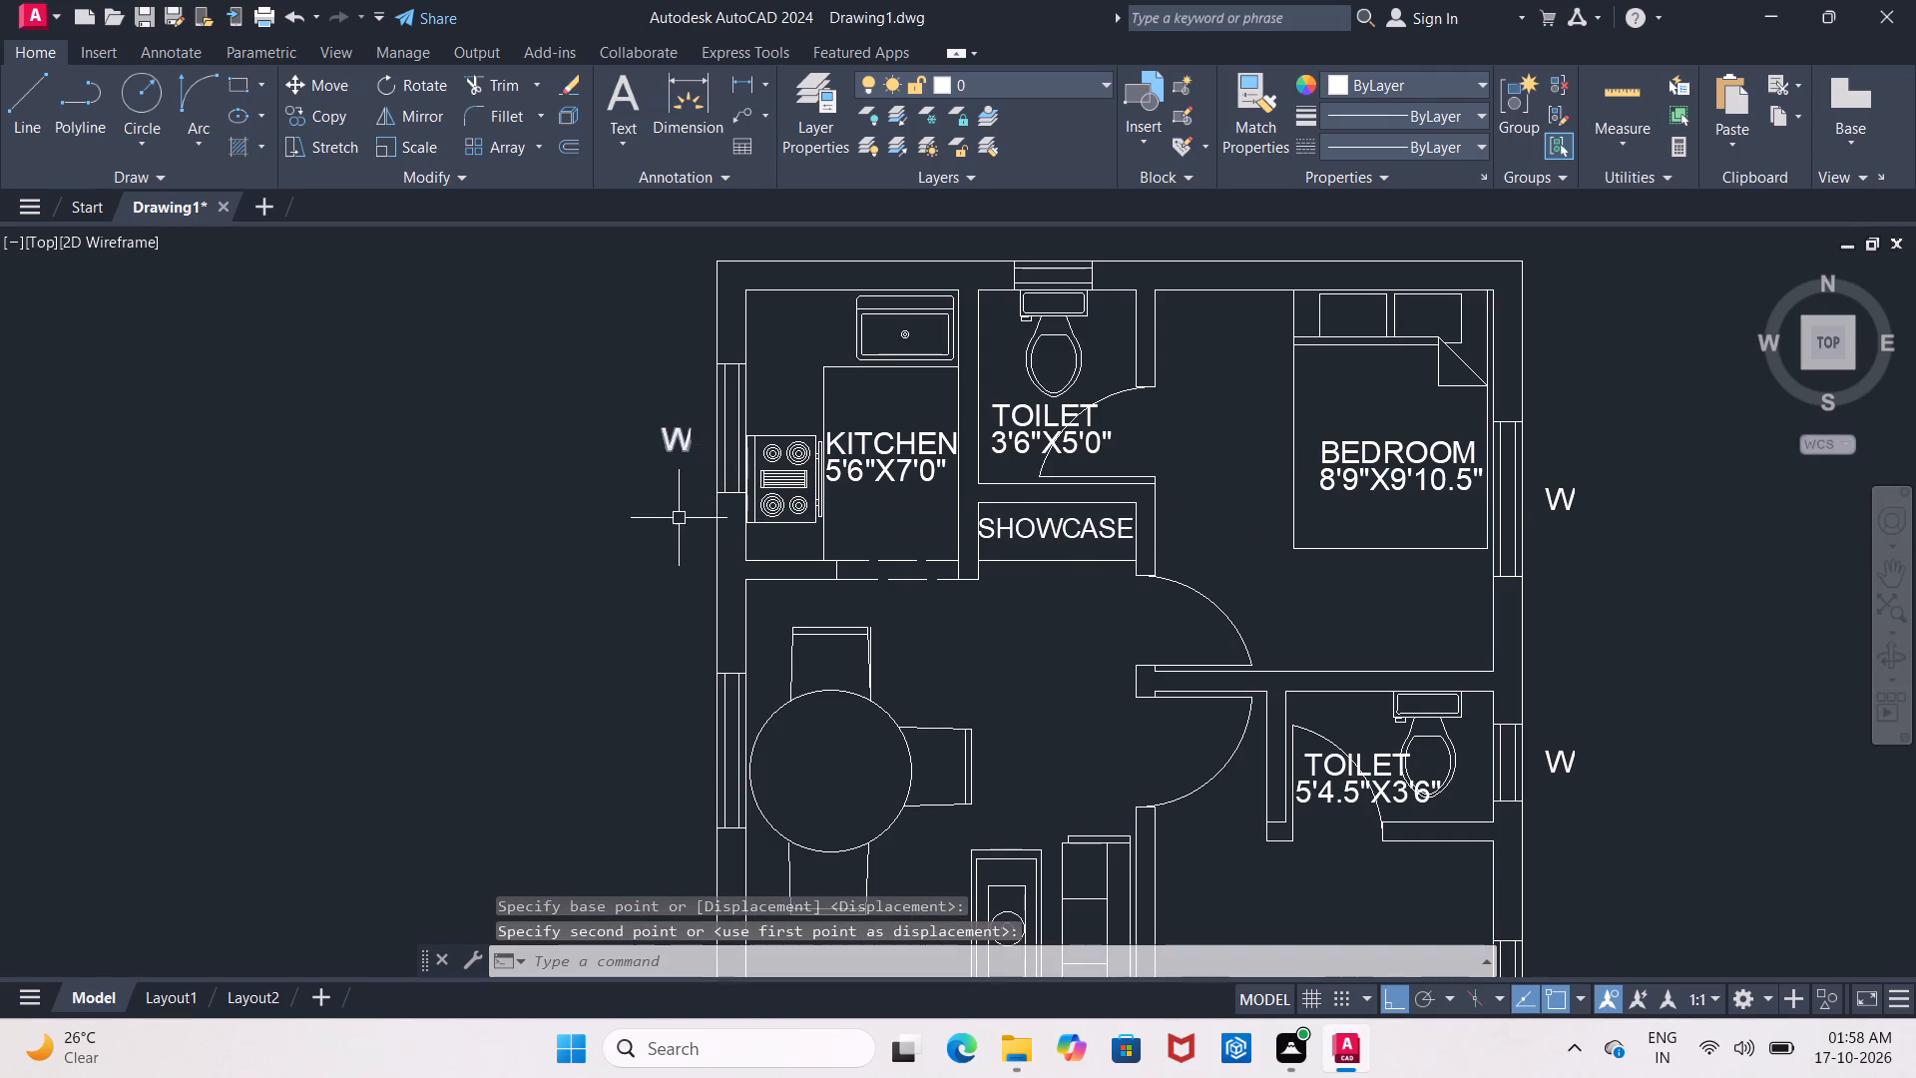
Copy the kitchen window's W text straight down beside the window next to the dining table, and end the copying.
middle_click_drag(683, 516, 602, 352)
left_click(596, 278)
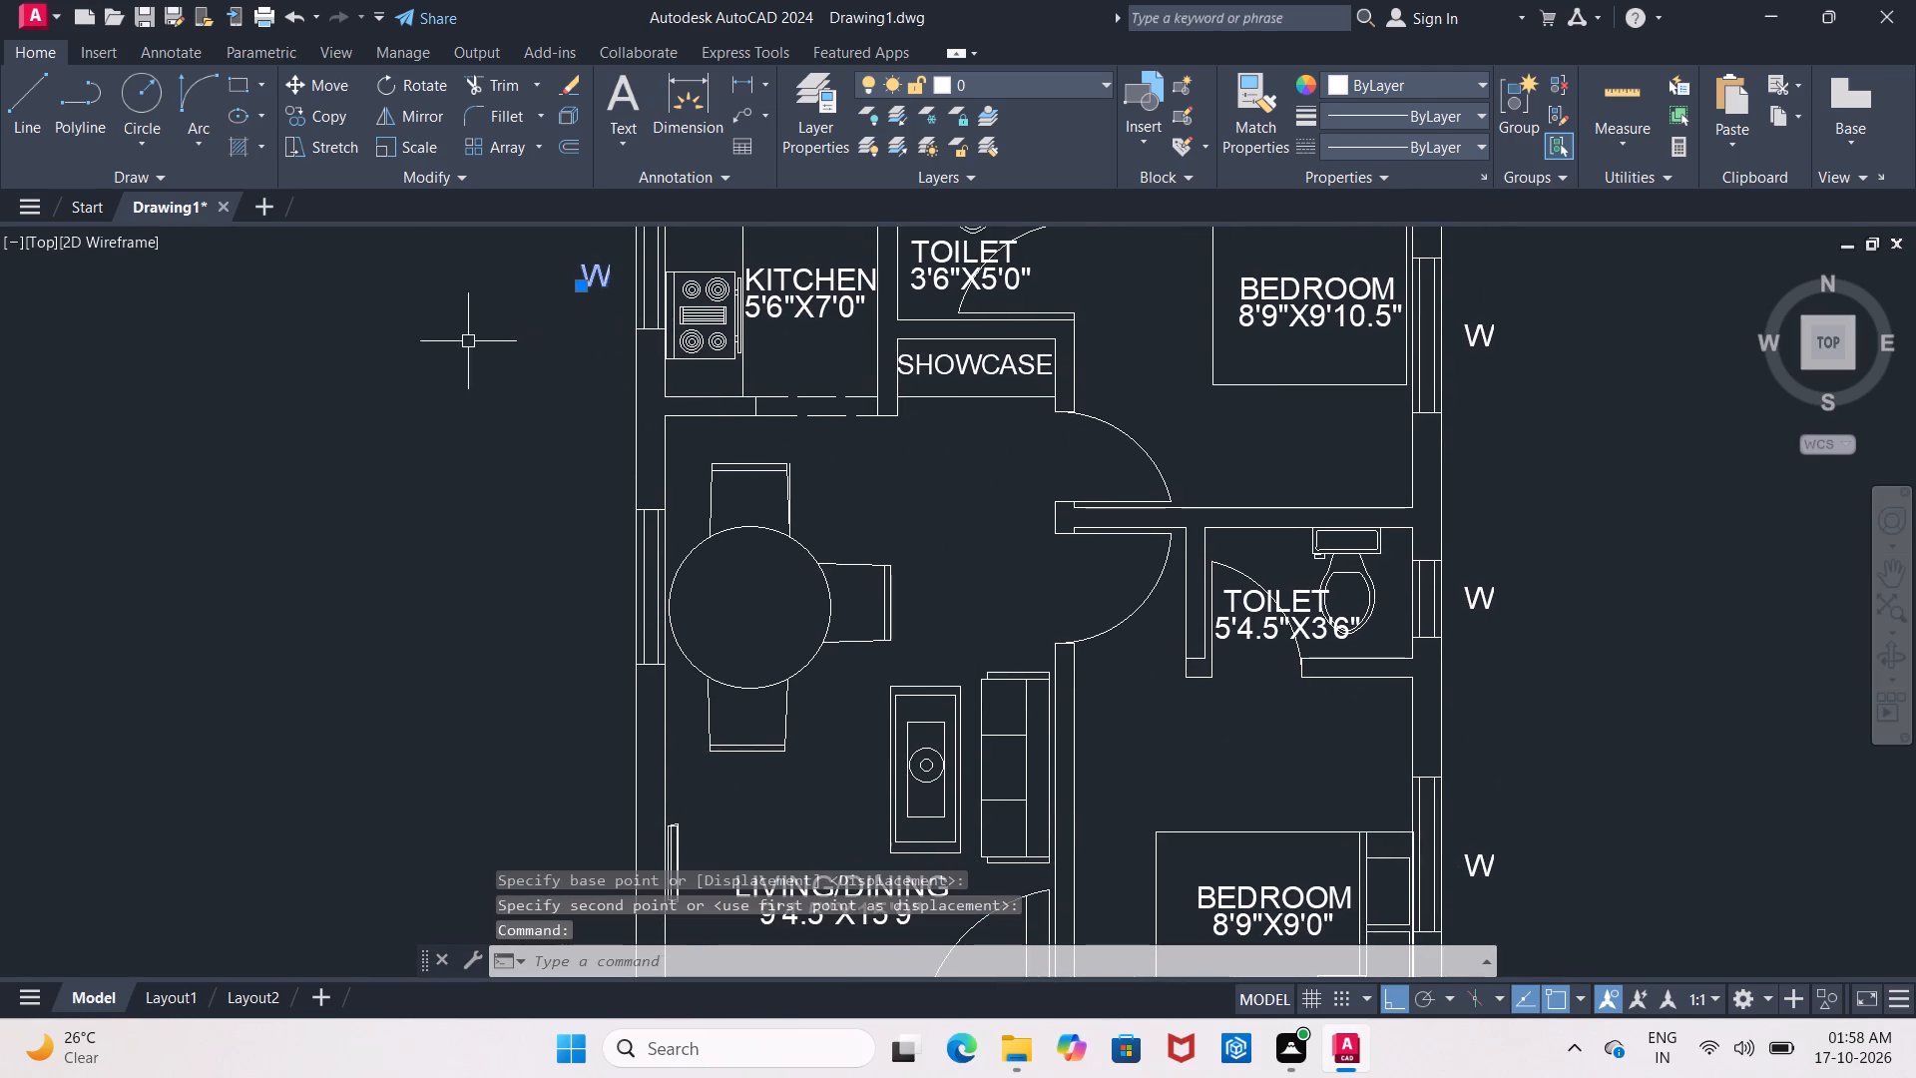
left_click(318, 106)
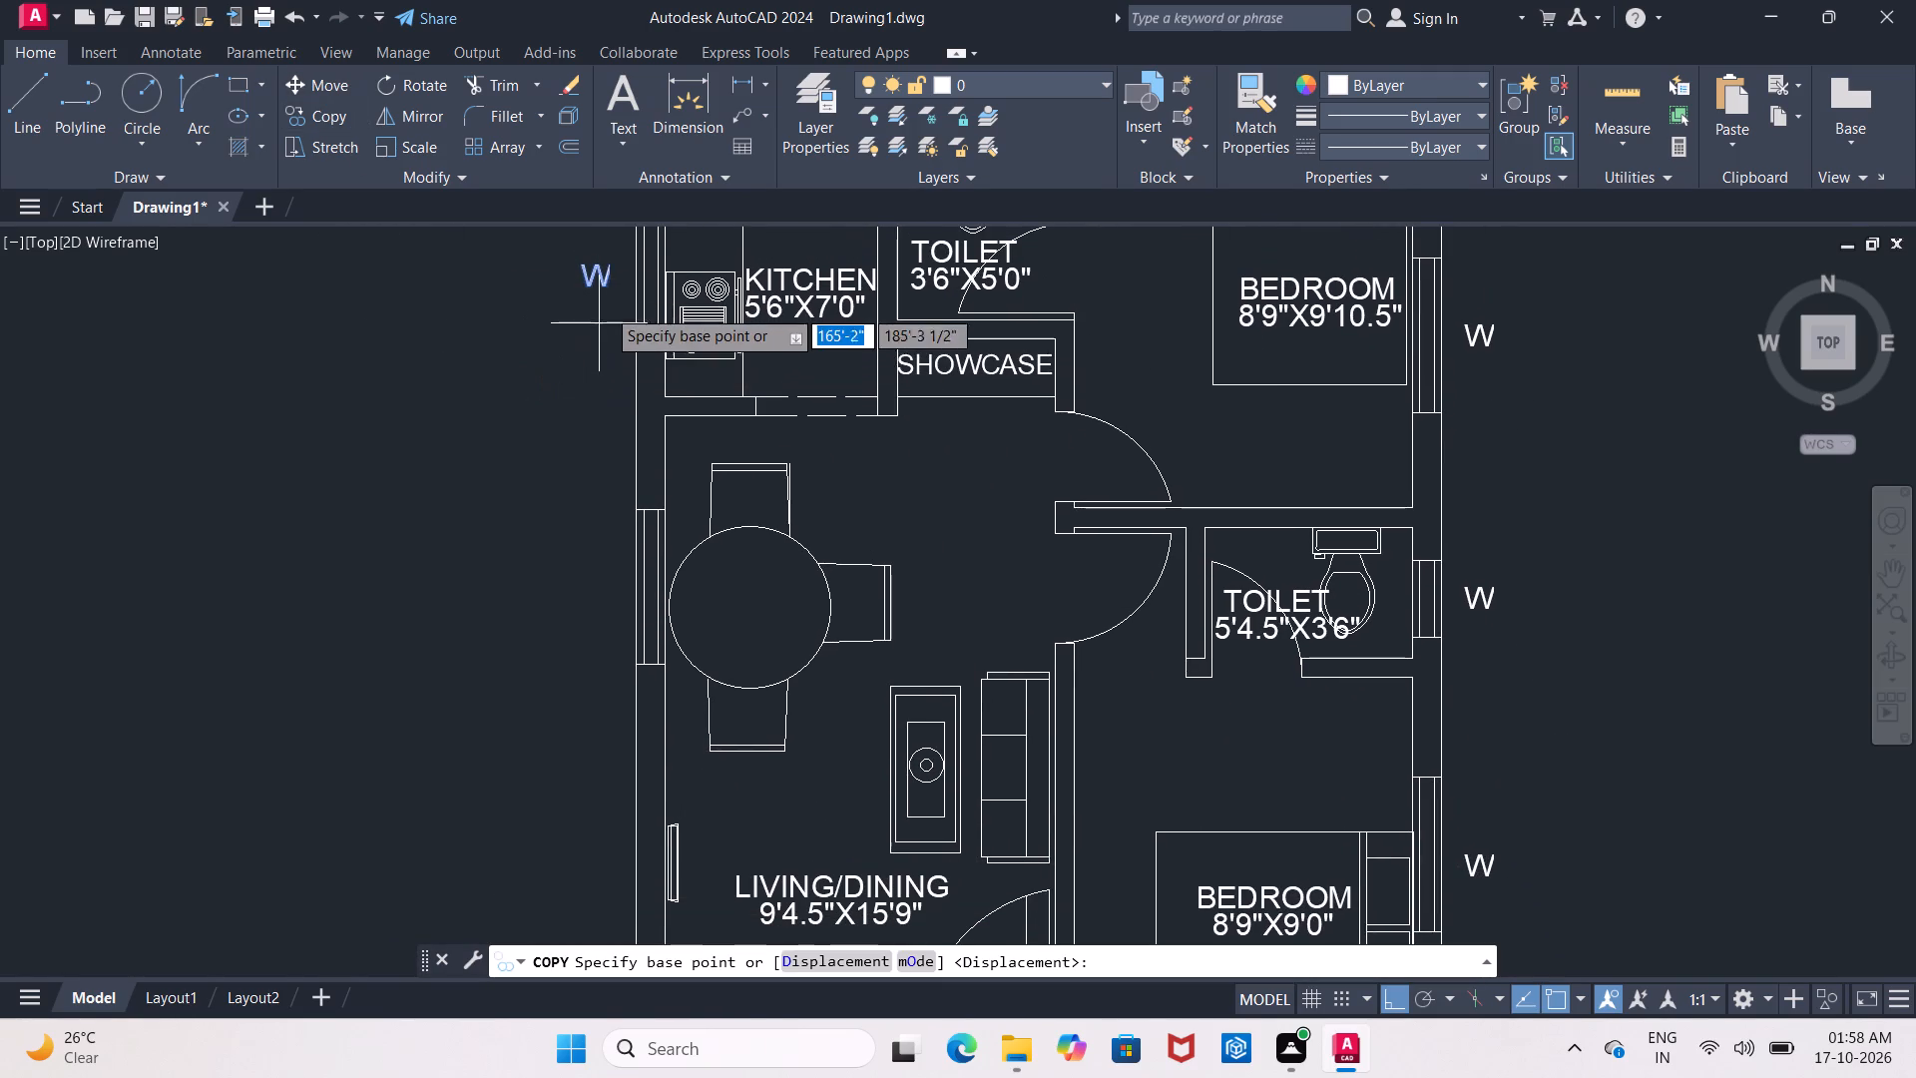
left_click(598, 275)
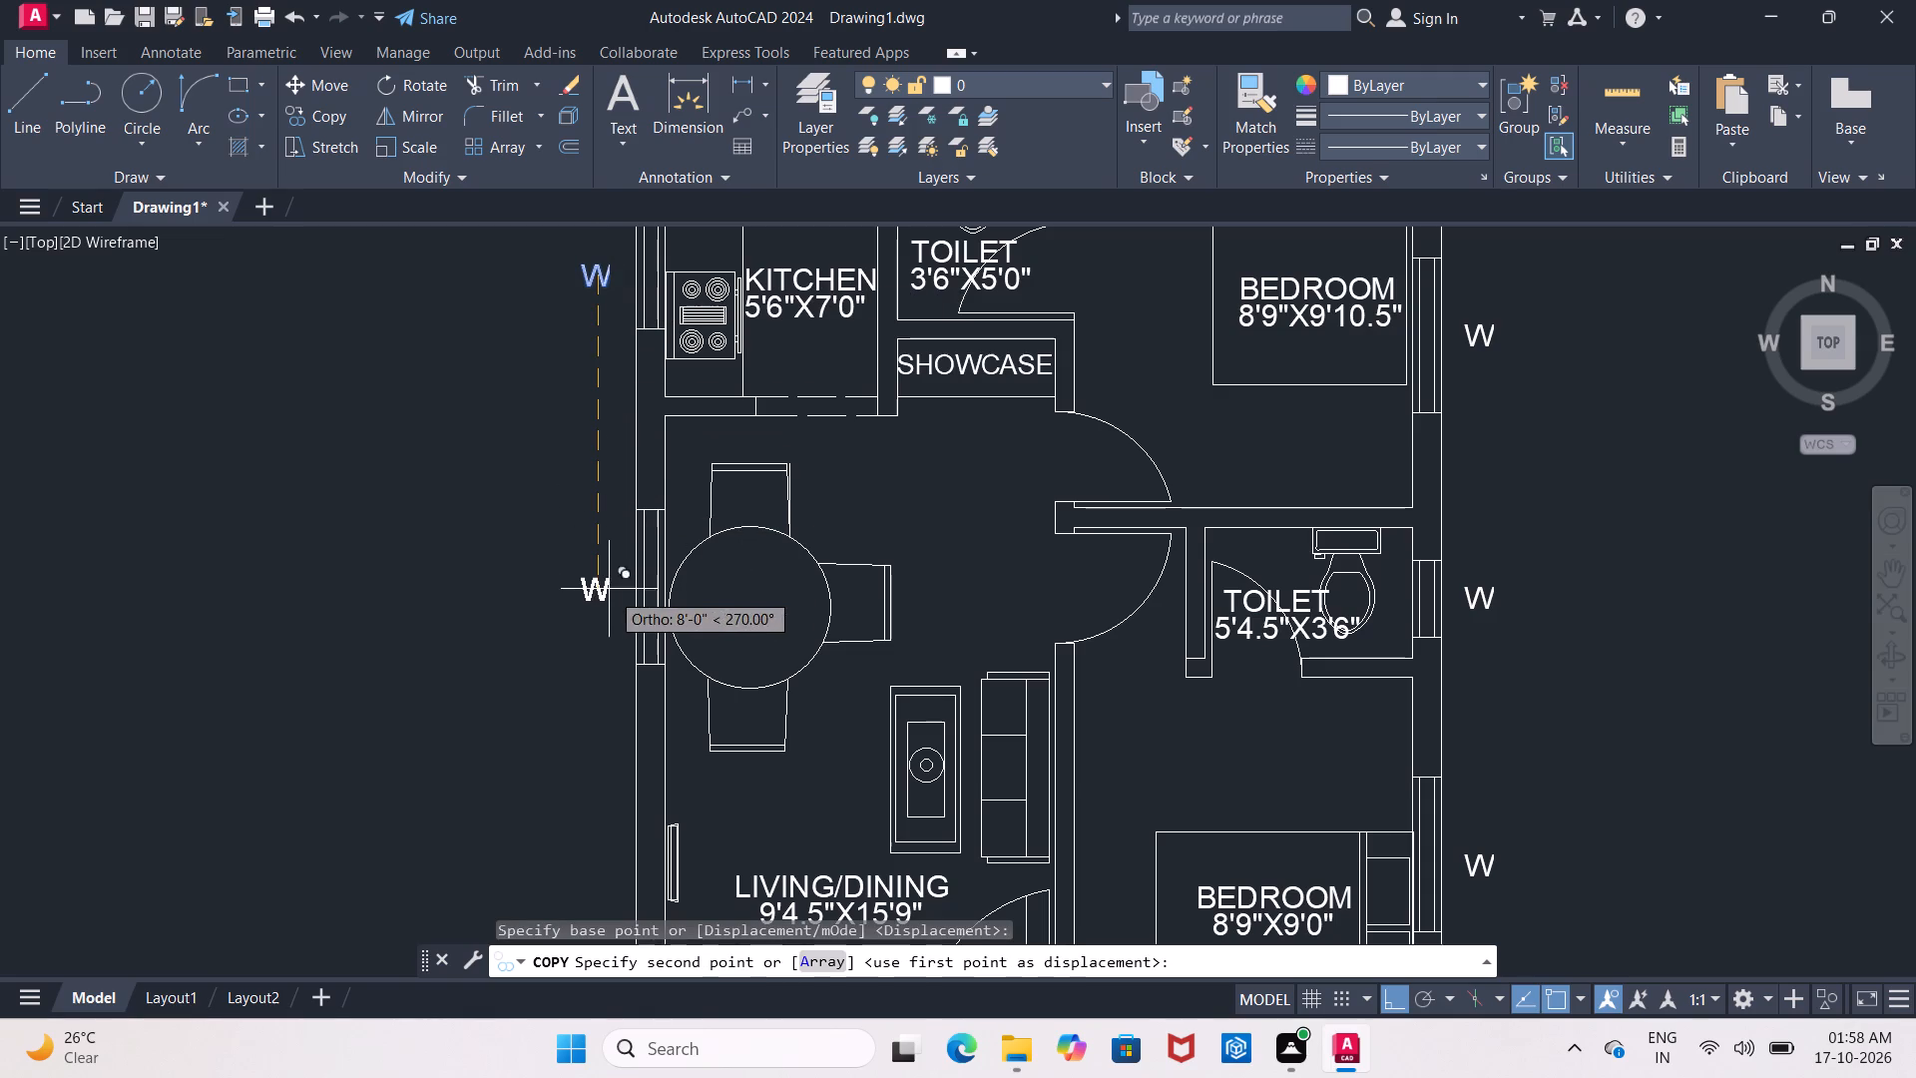
left_click(616, 576)
middle_click_drag(617, 659, 566, 373)
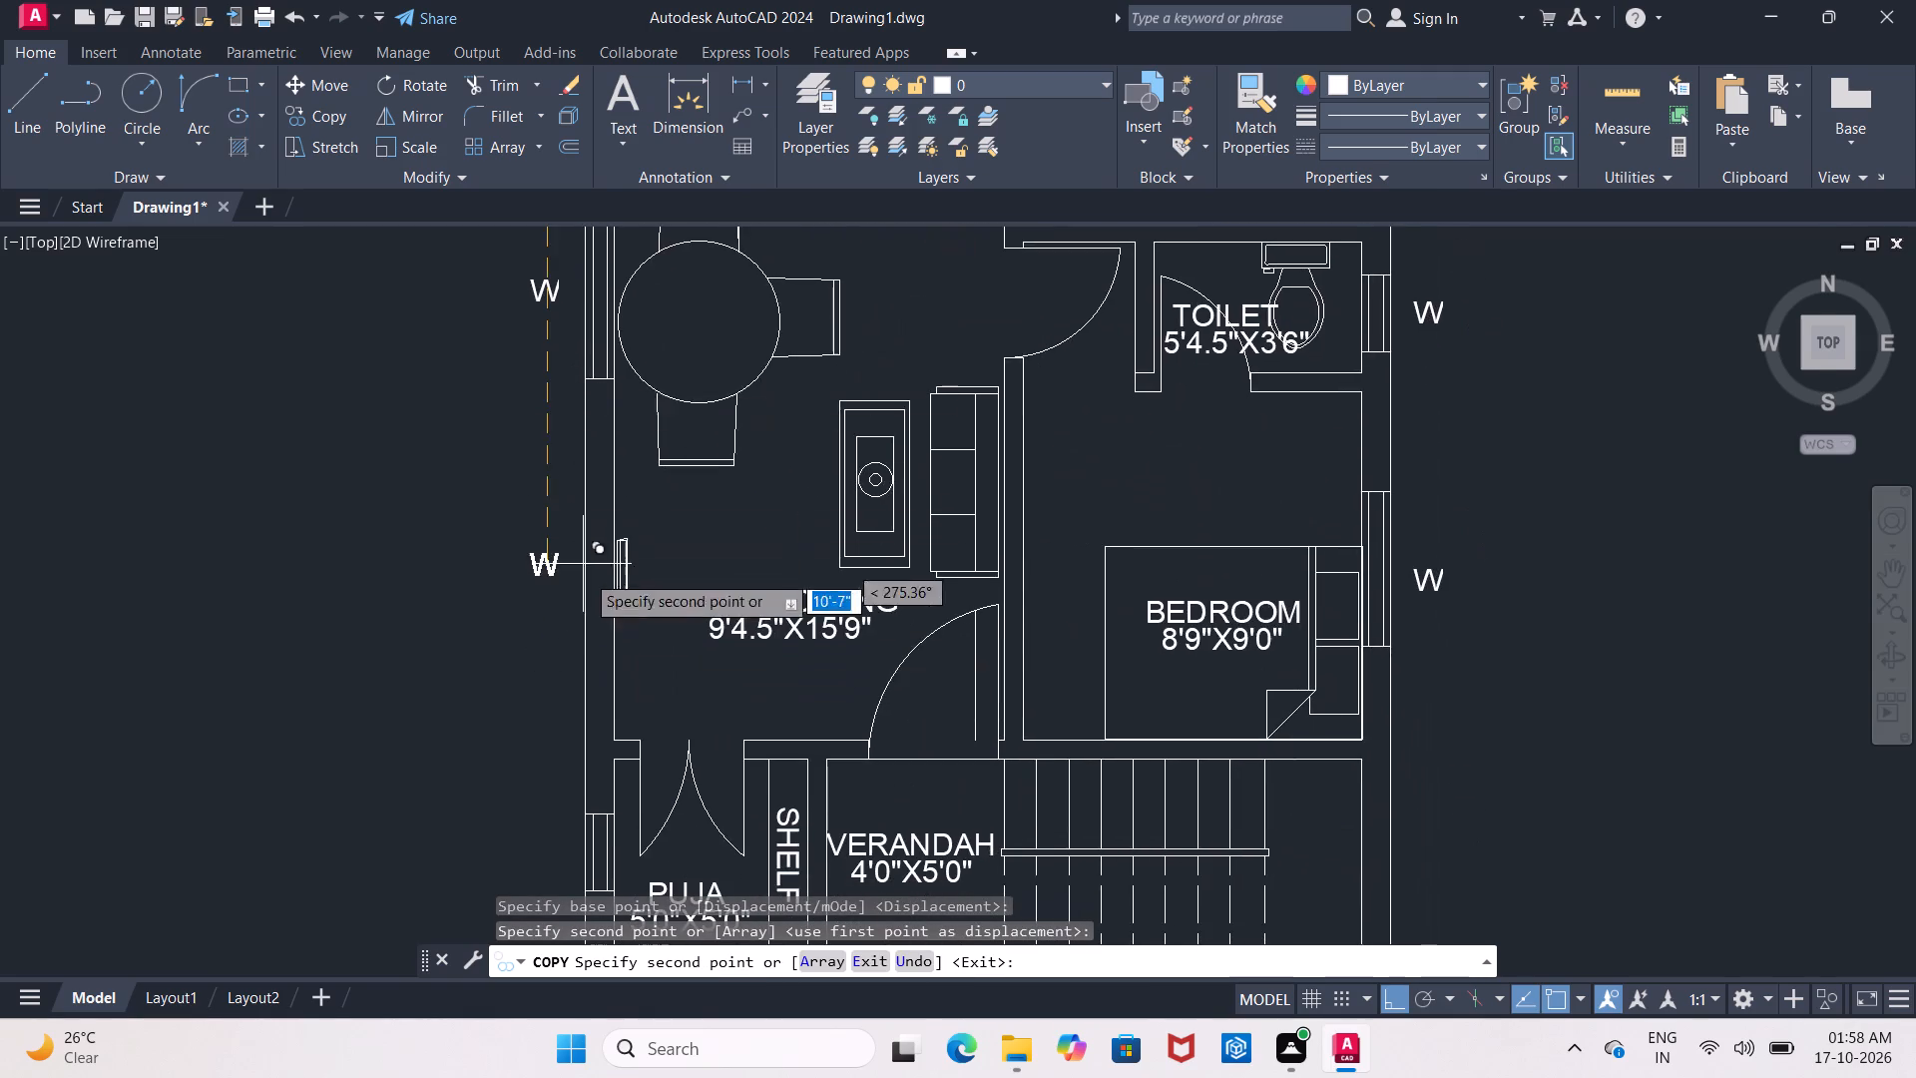
scroll(589, 606, "up", 1)
middle_click_drag(589, 606, 574, 349)
scroll(616, 503, "down", 1)
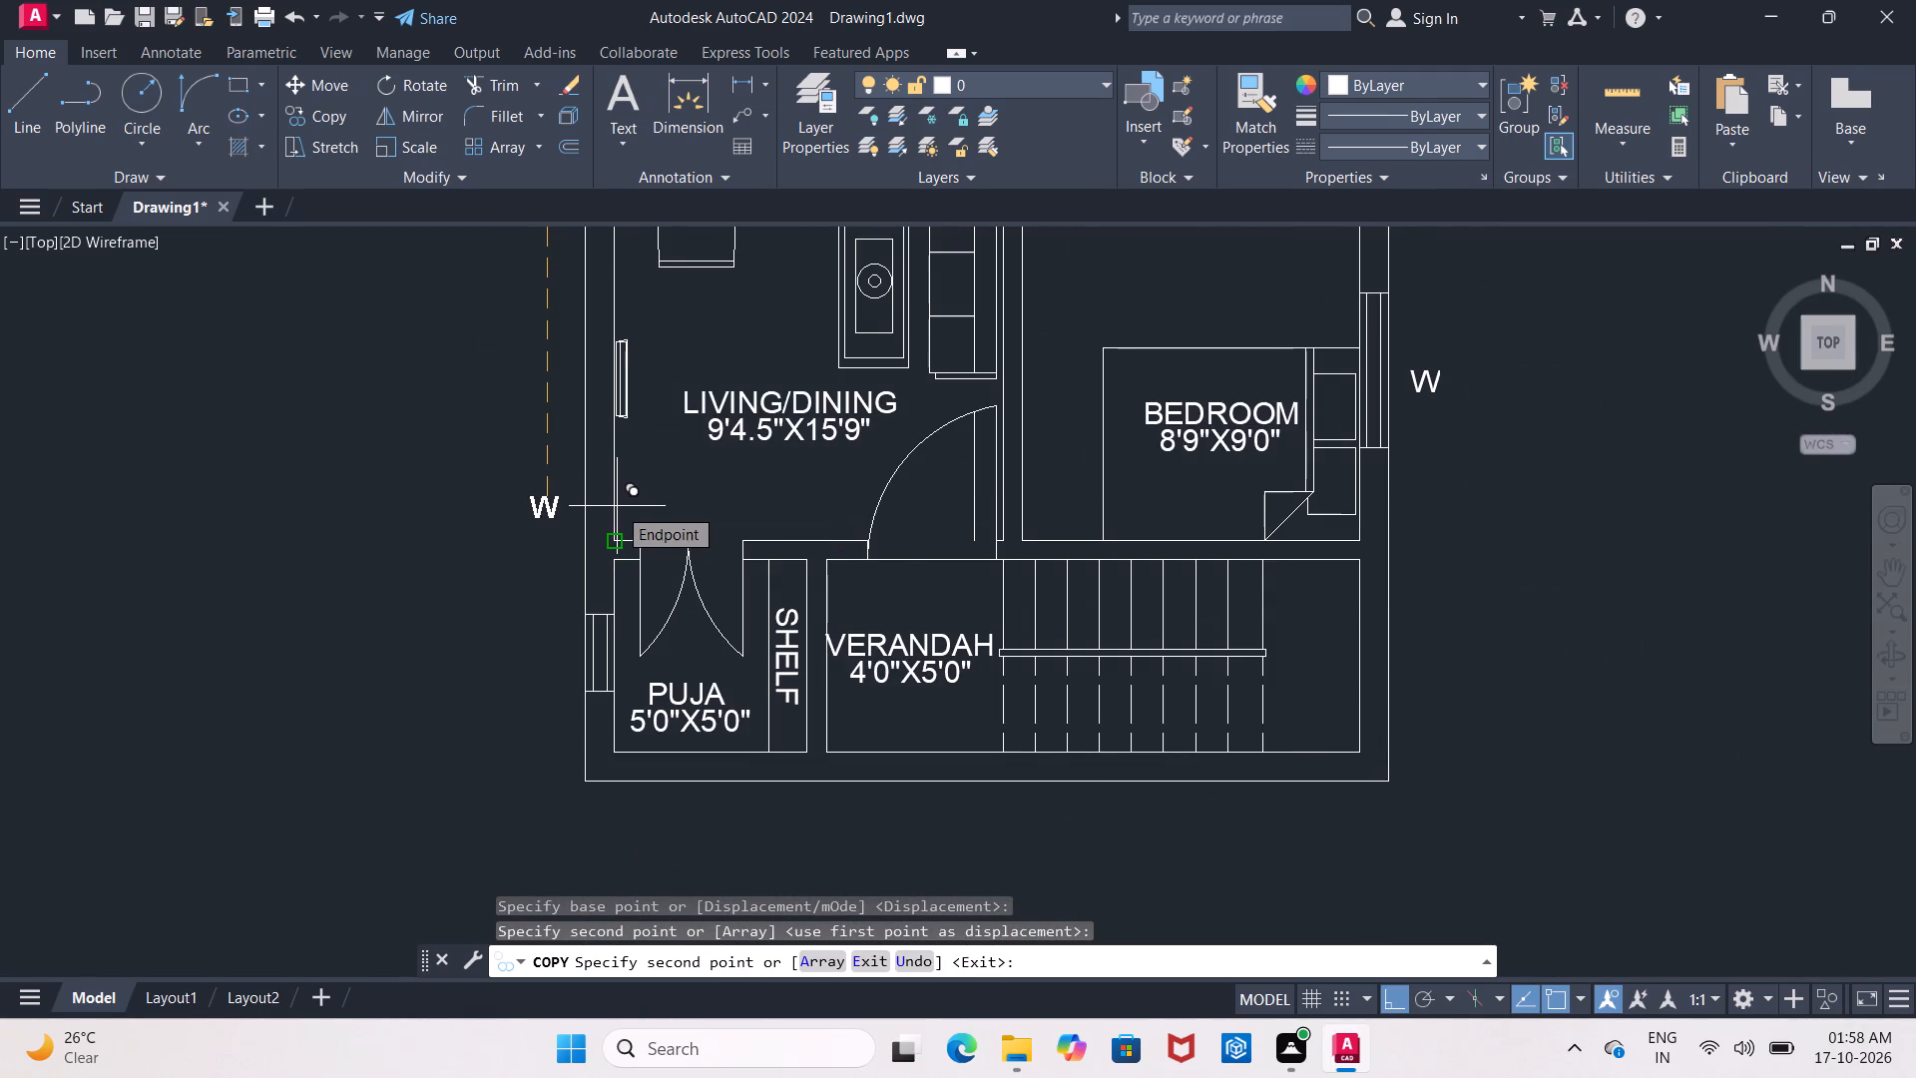
key("Escape")
Replace the W text beside the kitchen window with W1, and end text editing.
scroll(618, 508, "down", 1)
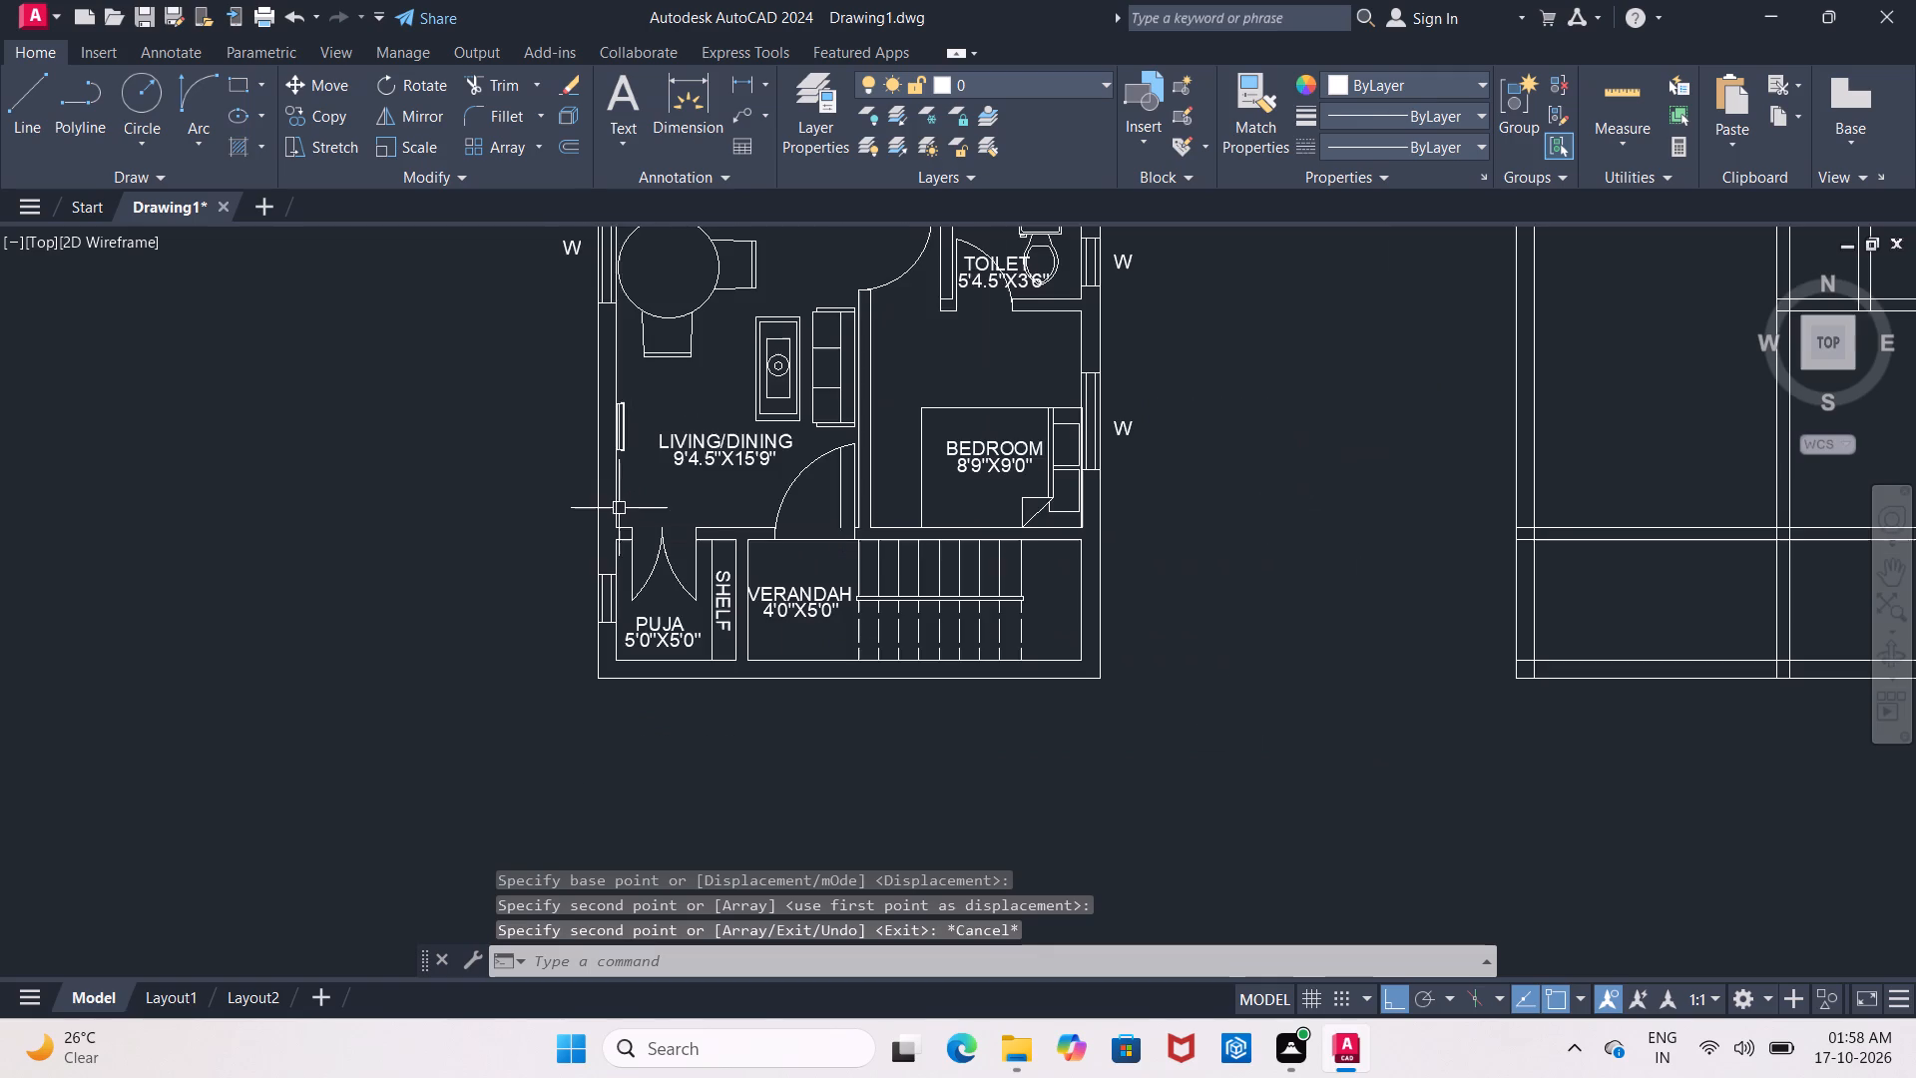
middle_click_drag(521, 381, 518, 496)
scroll(560, 349, "up", 1)
middle_click_drag(573, 351, 460, 355)
scroll(460, 356, "down", 2)
middle_click_drag(473, 269, 473, 272)
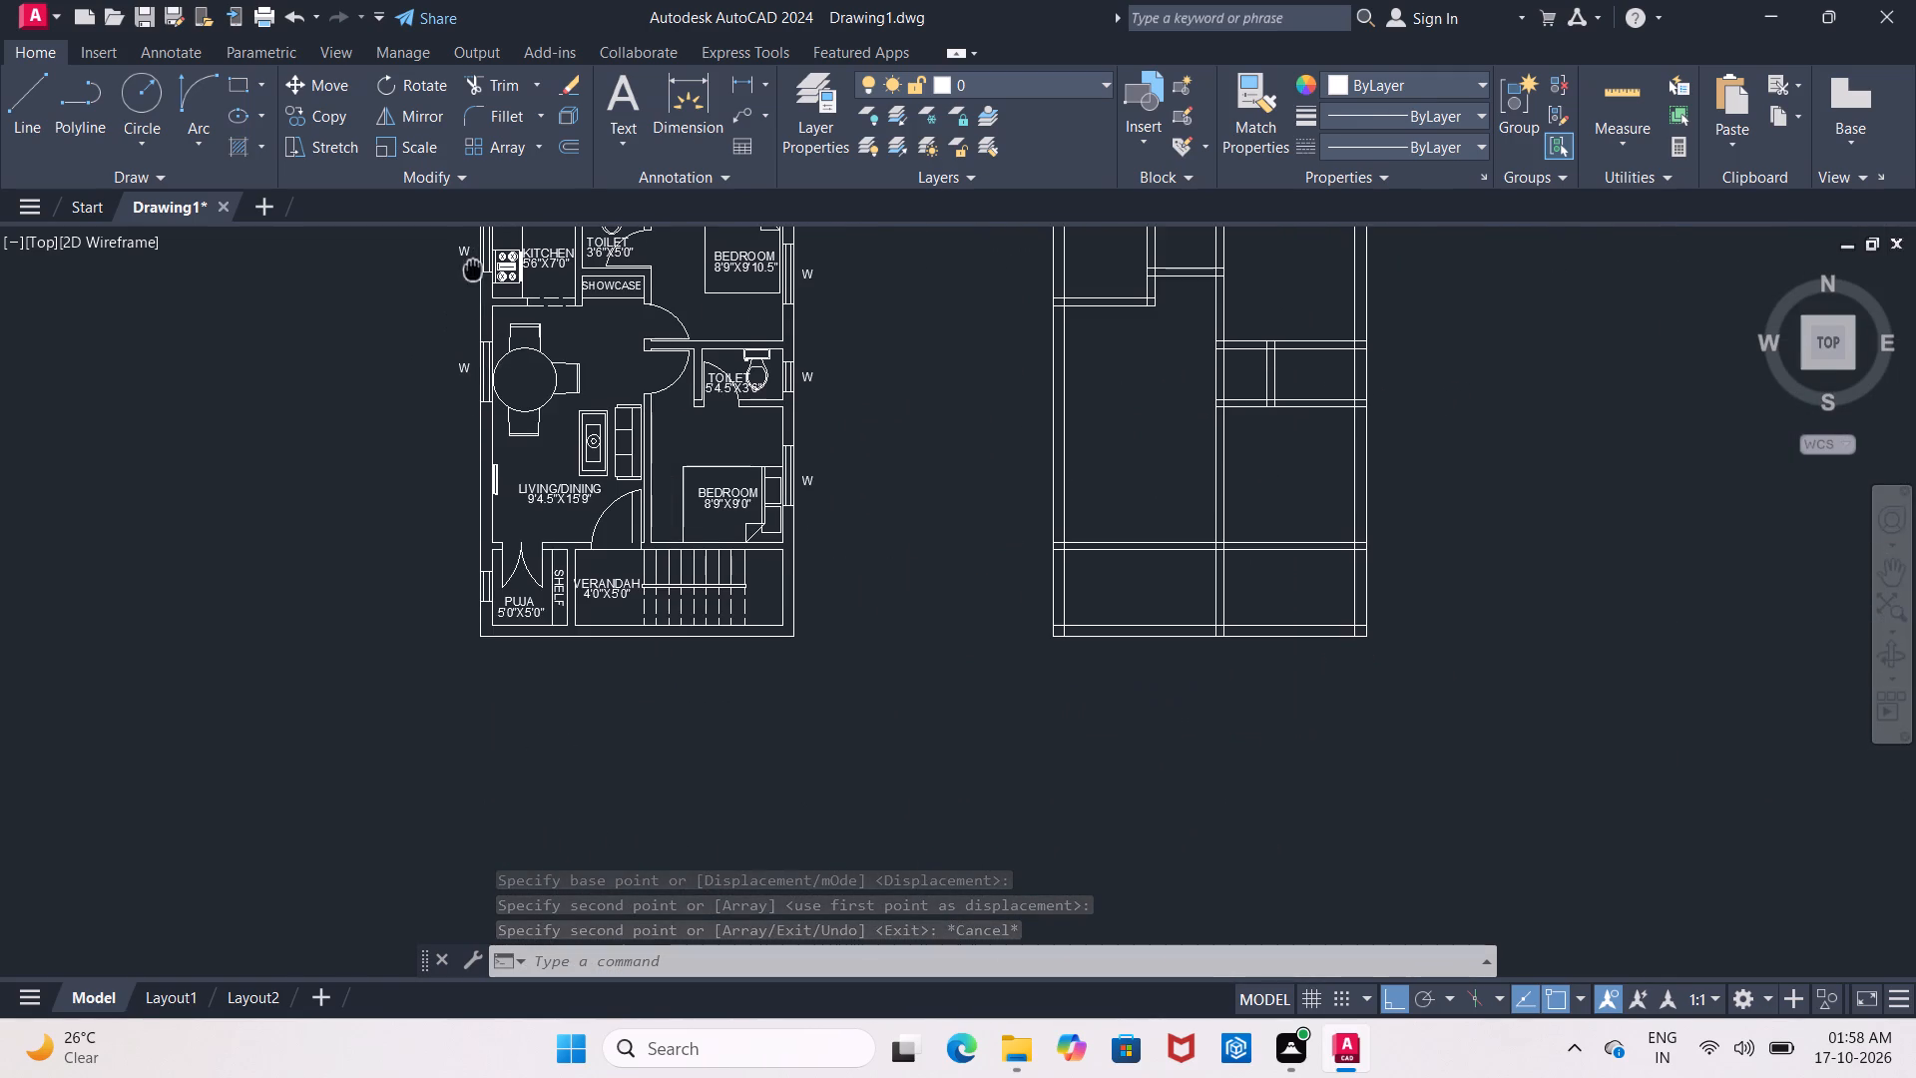
middle_click_drag(473, 272, 474, 384)
scroll(483, 353, "up", 3)
triple_click(416, 415)
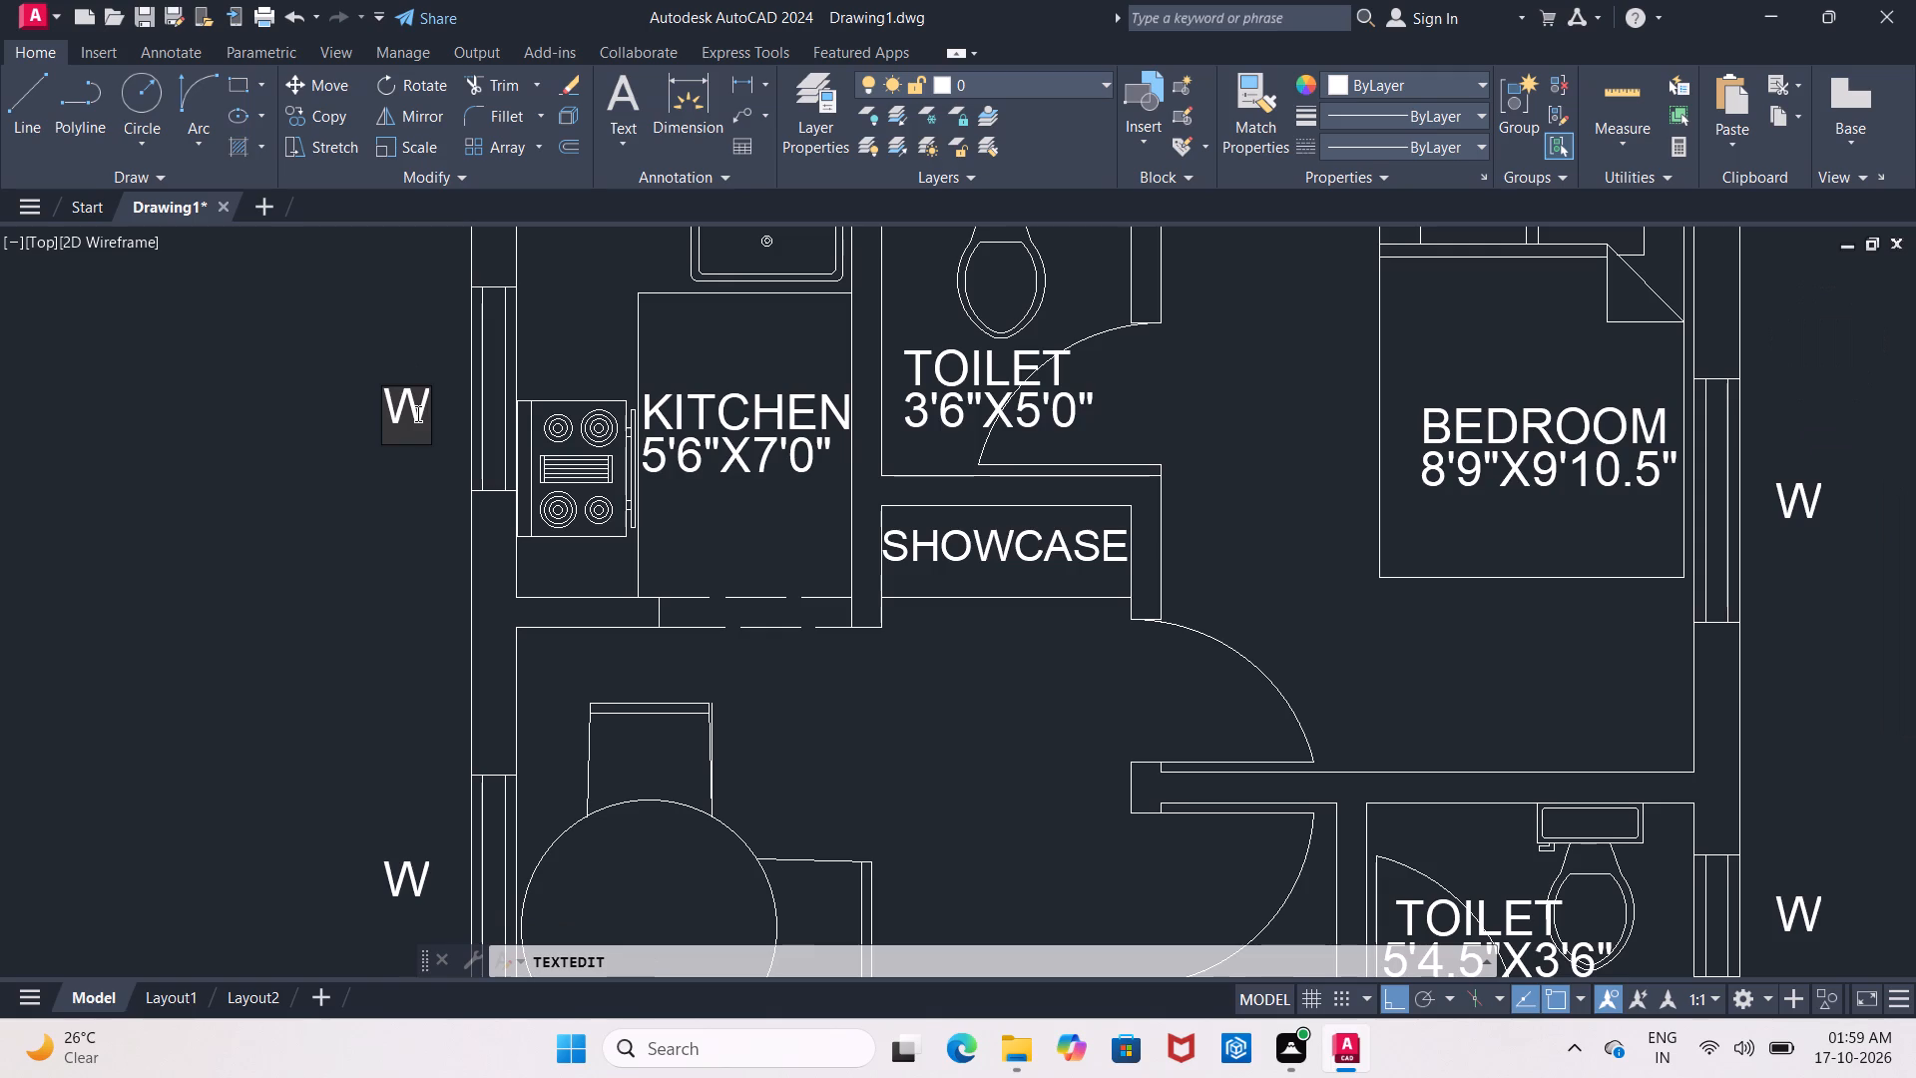
key("BackSpace")
key("BackSpace")
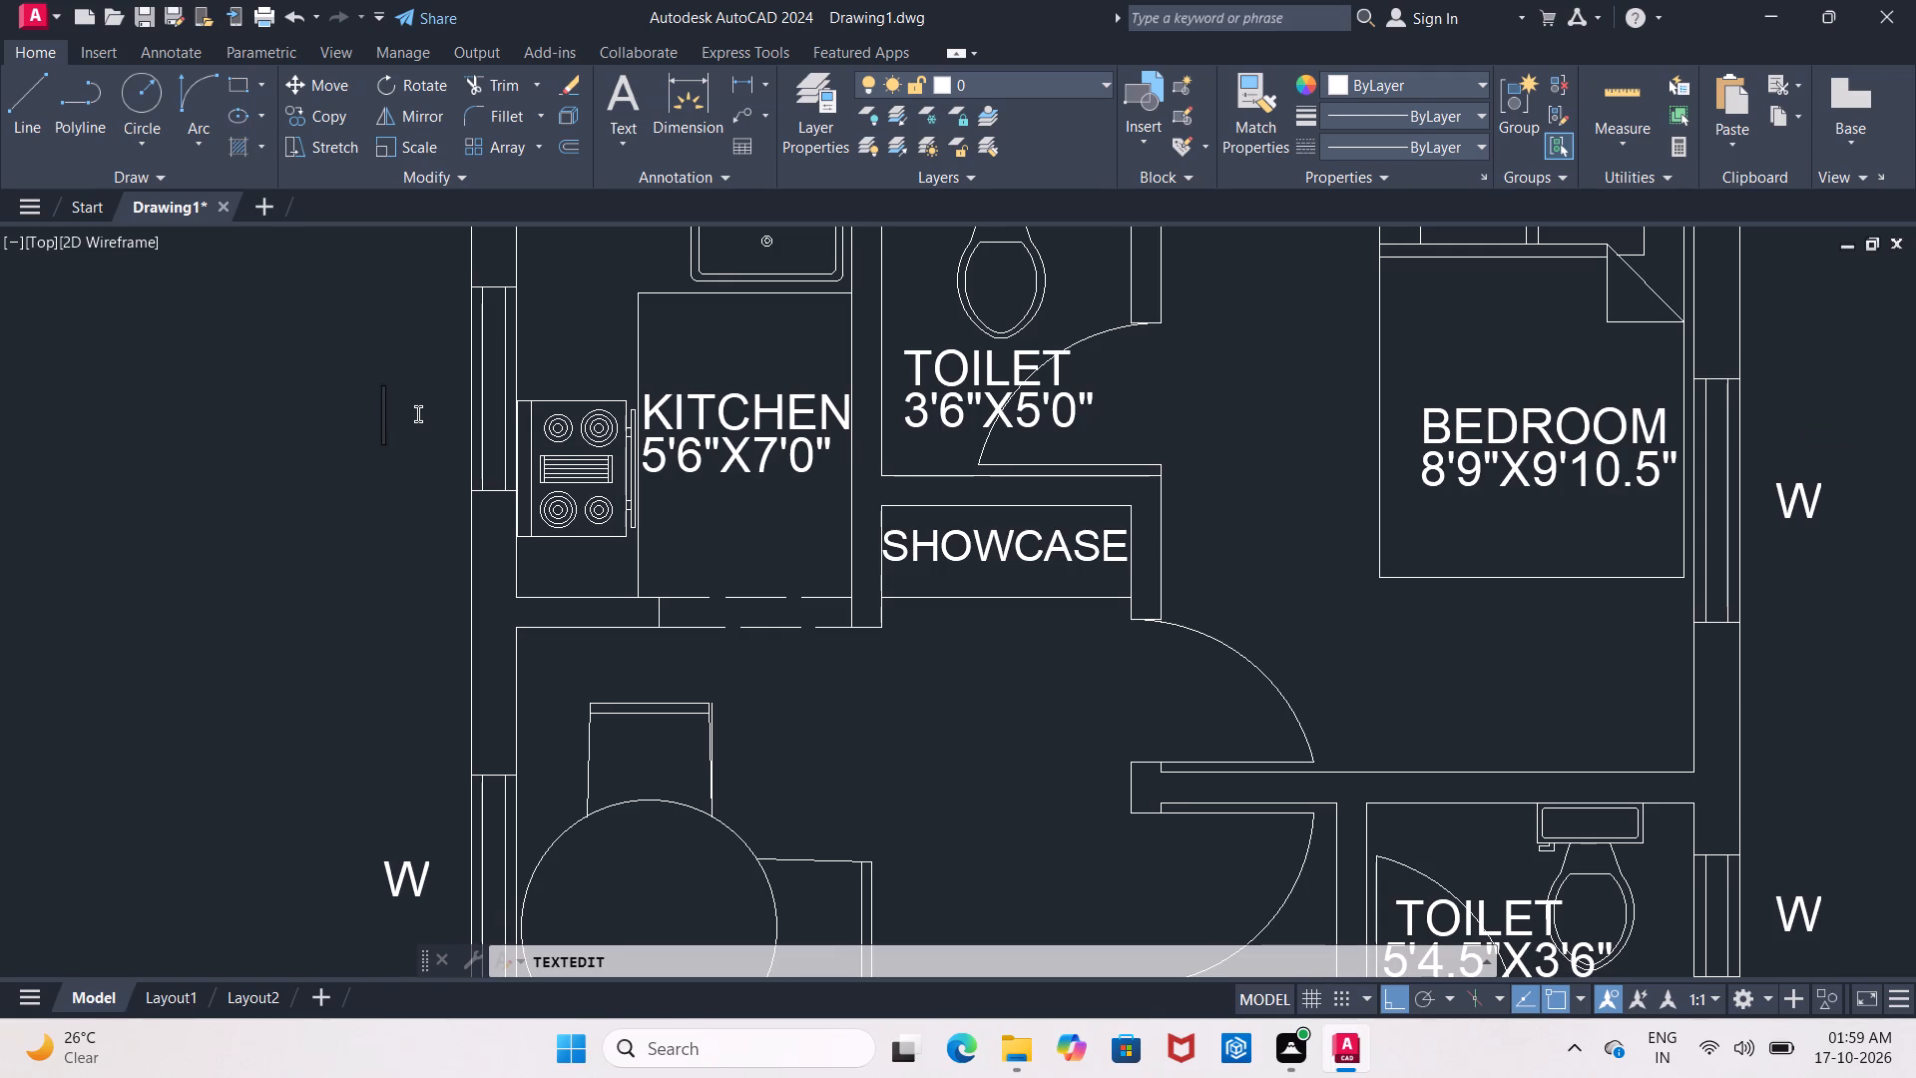
type("W1")
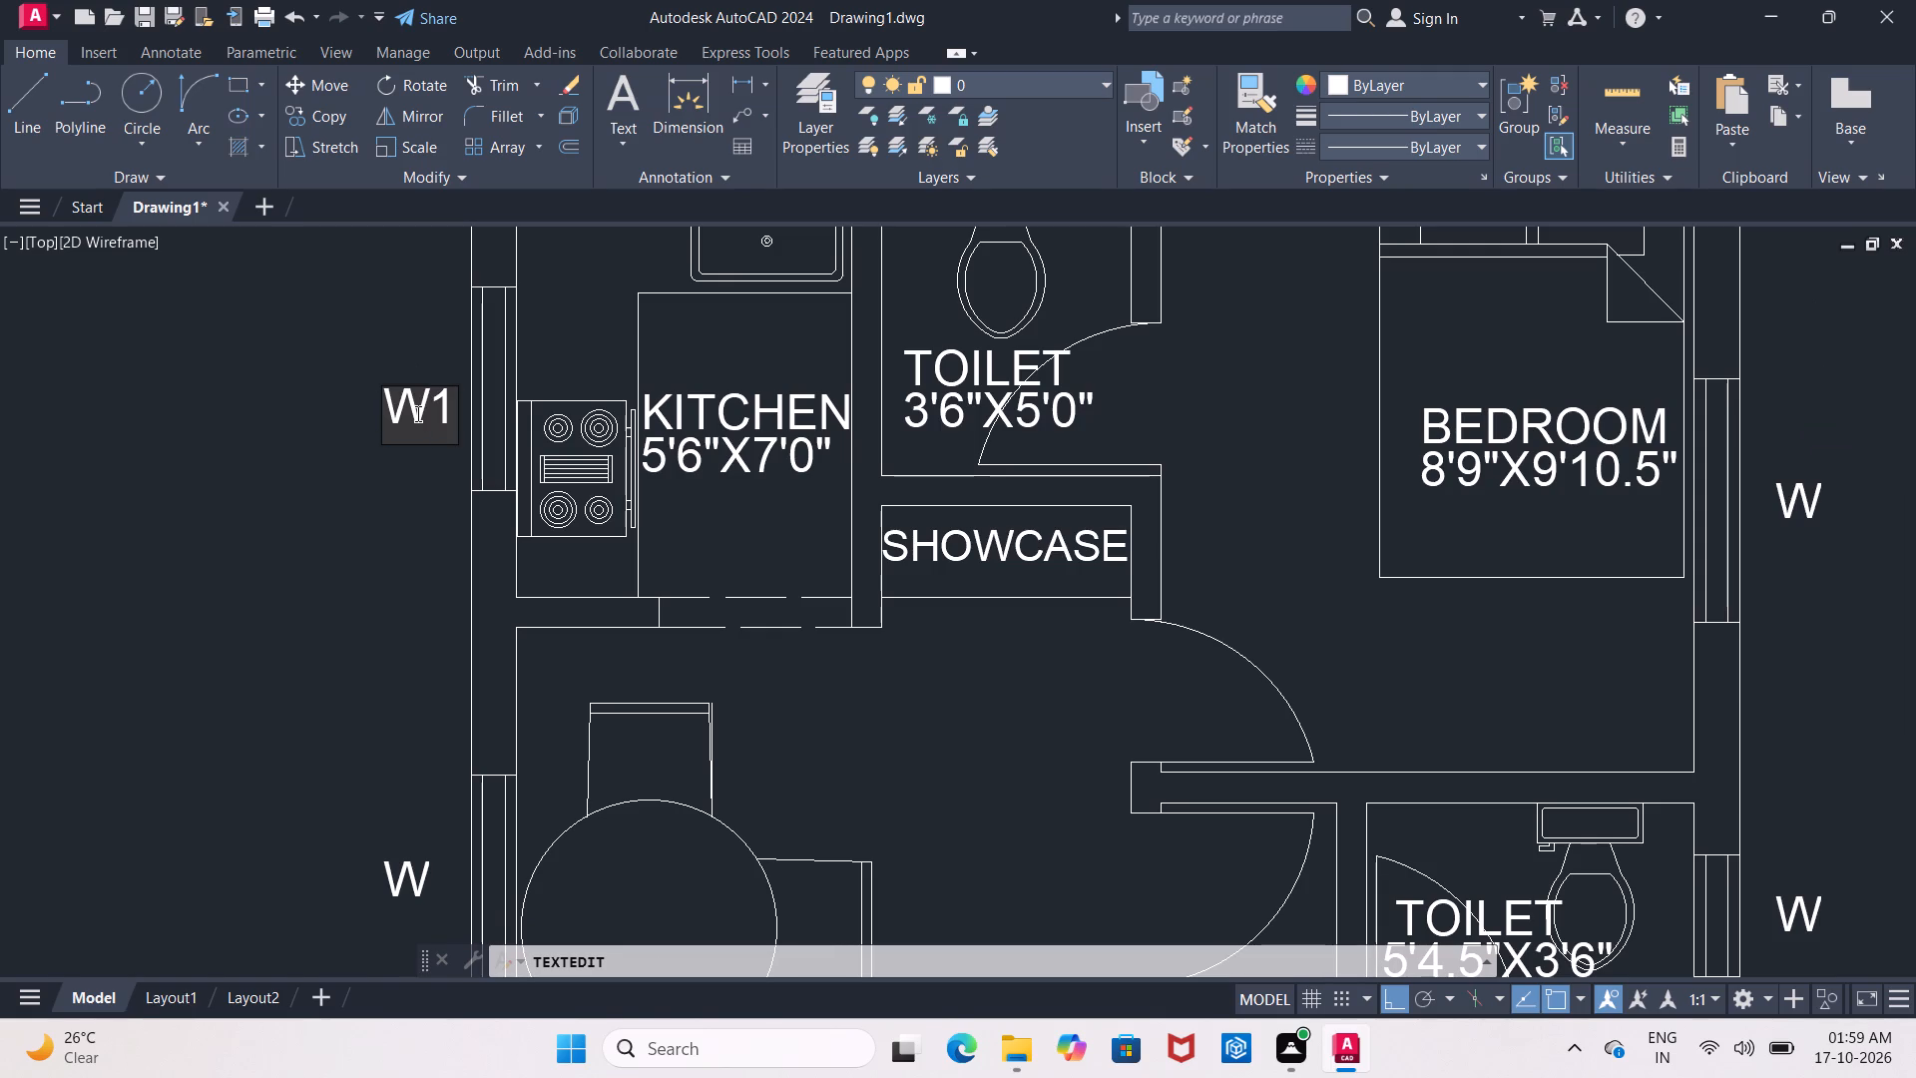
key("Left")
key("Left")
left_click(274, 421)
scroll(270, 419, "down", 1)
middle_click_drag(266, 419, 247, 221)
scroll(252, 211, "down", 1)
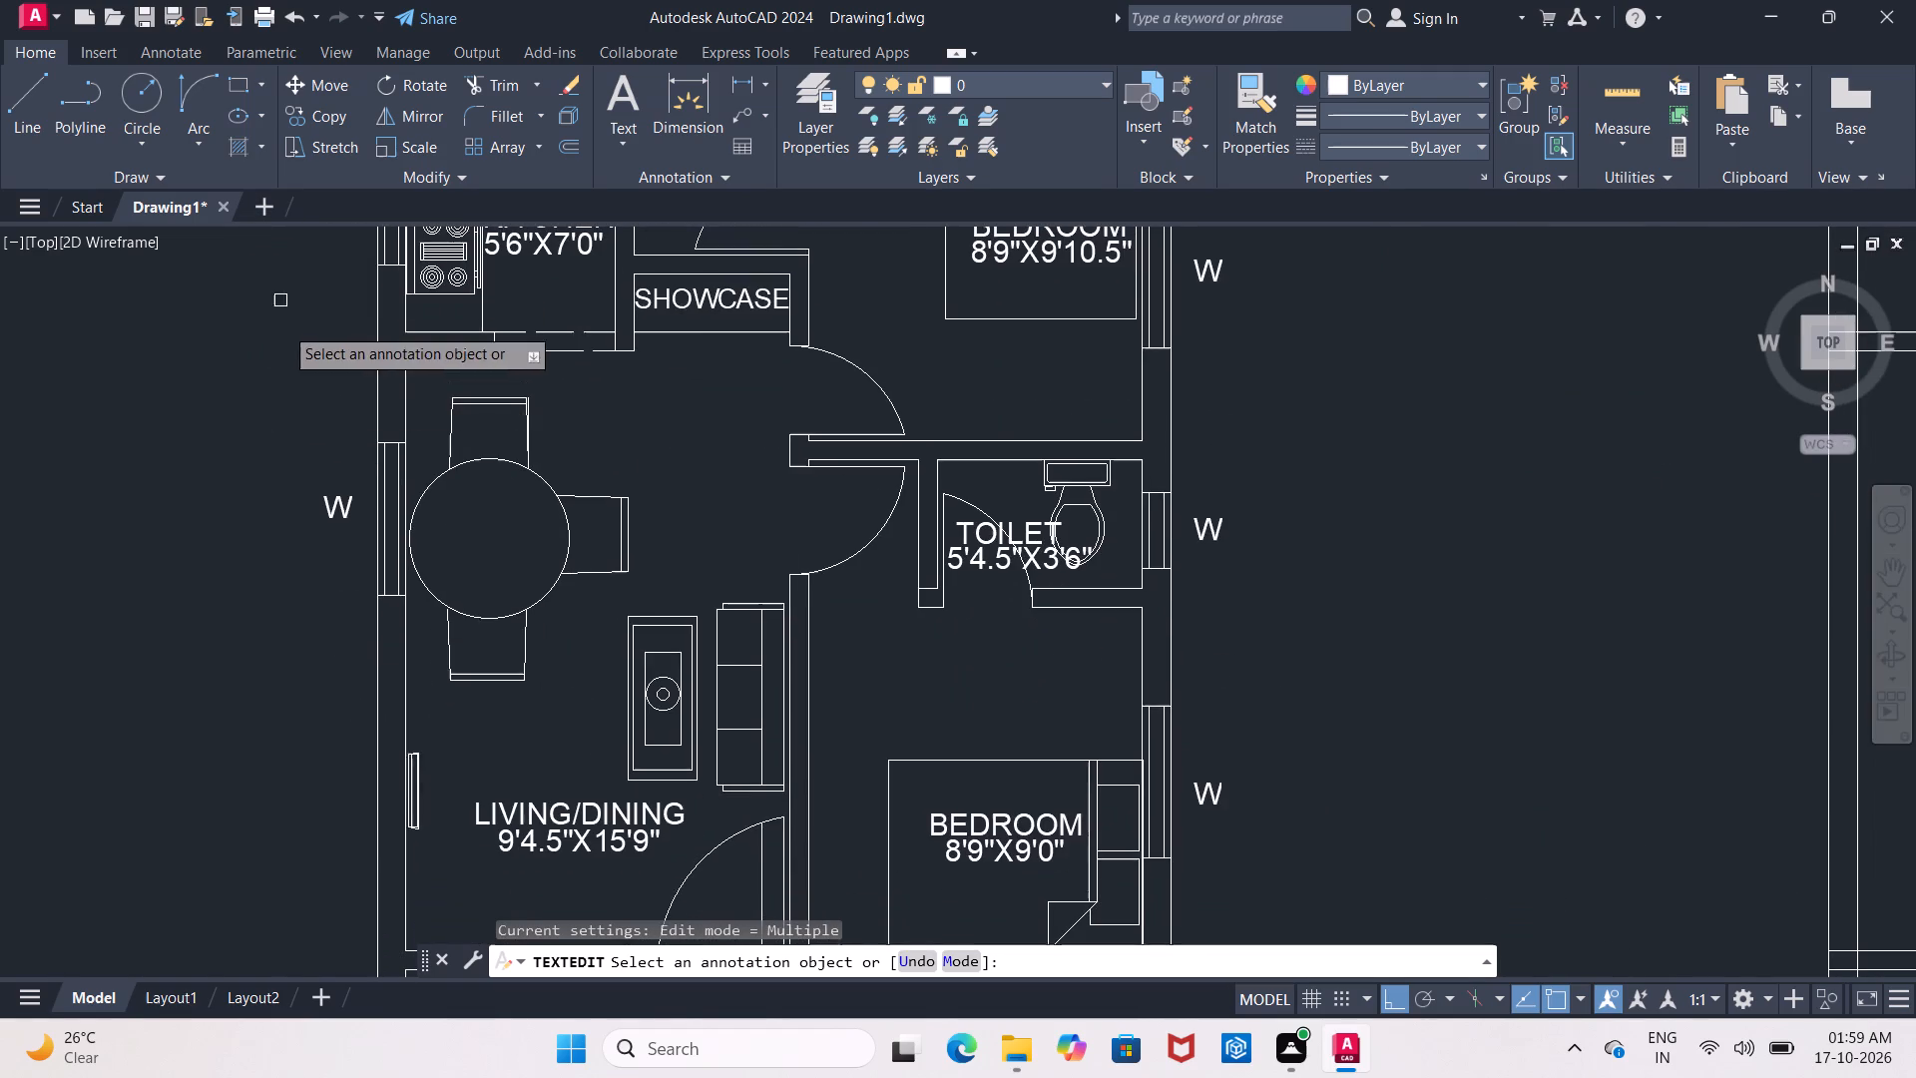
key("Escape")
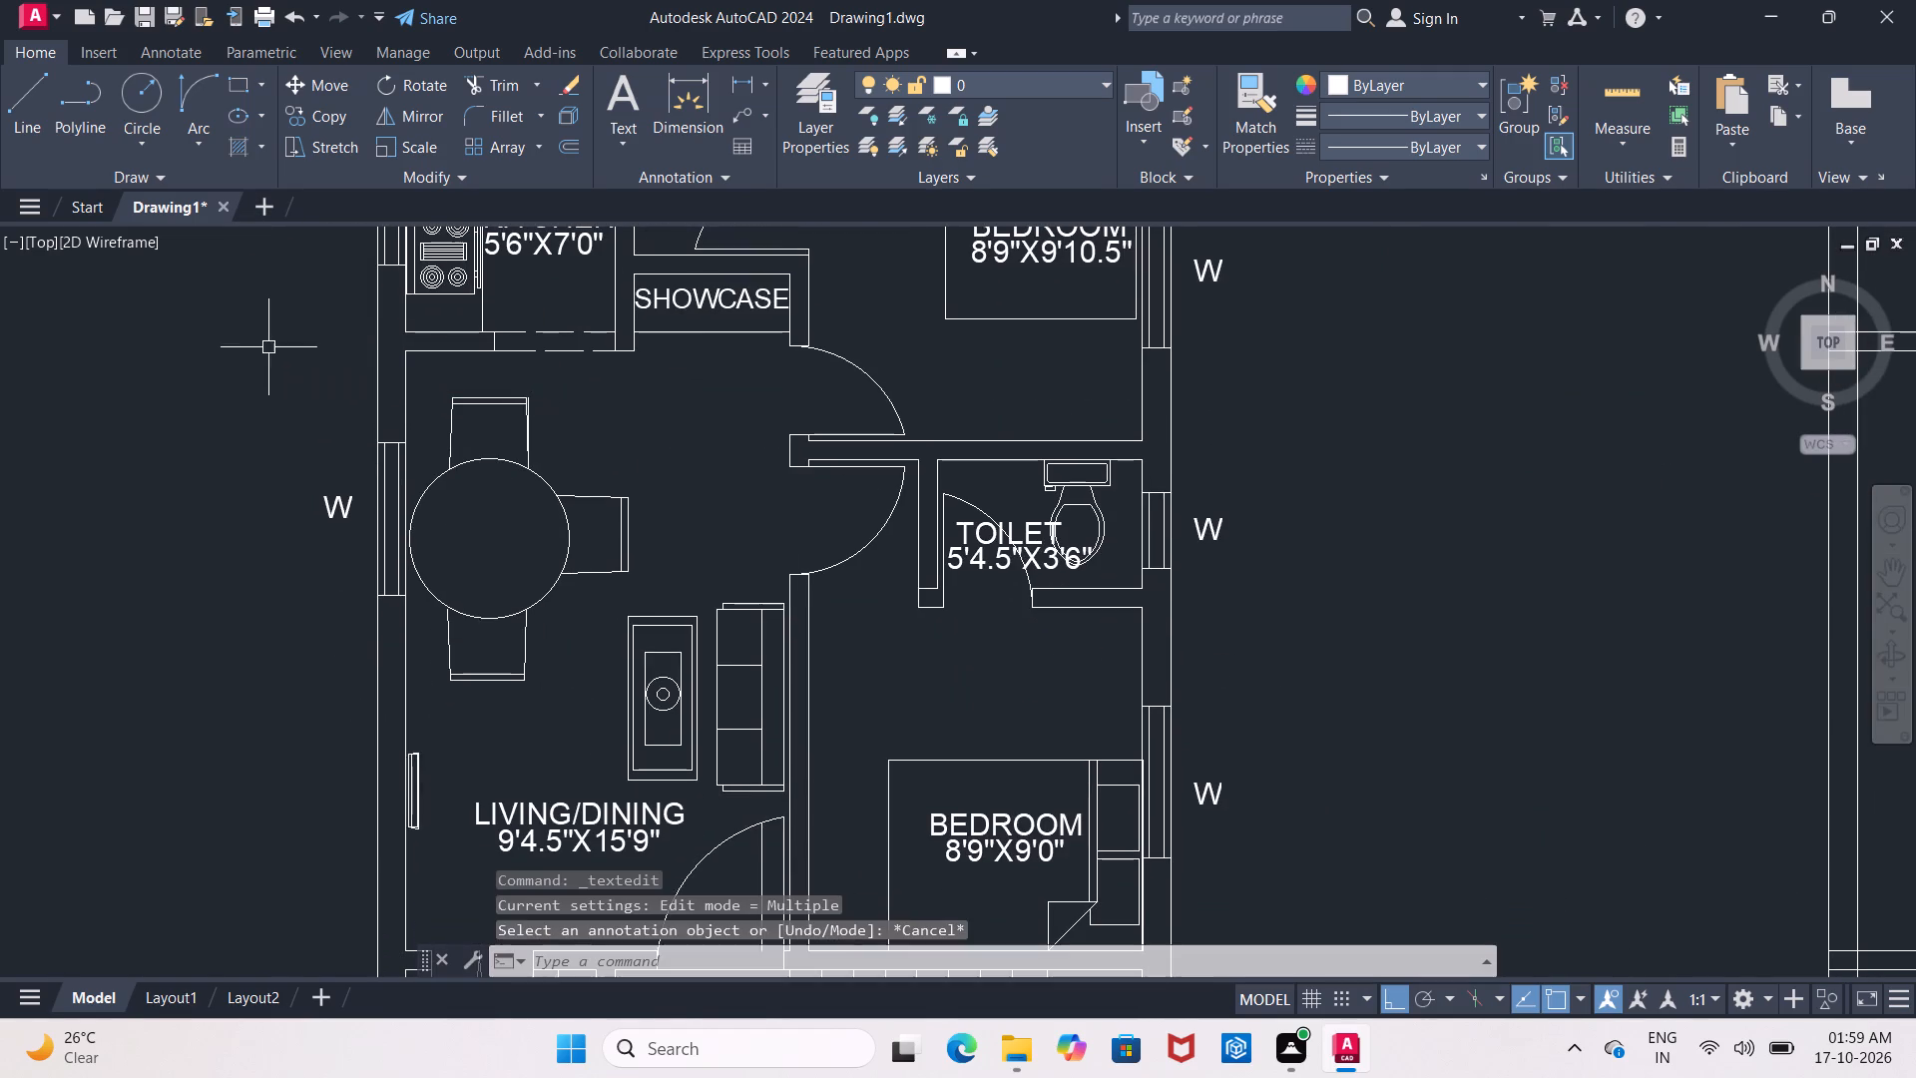
Replace the W text beside the attached toilet's window with V, and end text editing.
scroll(1335, 517, "up", 2)
double_click(1032, 547)
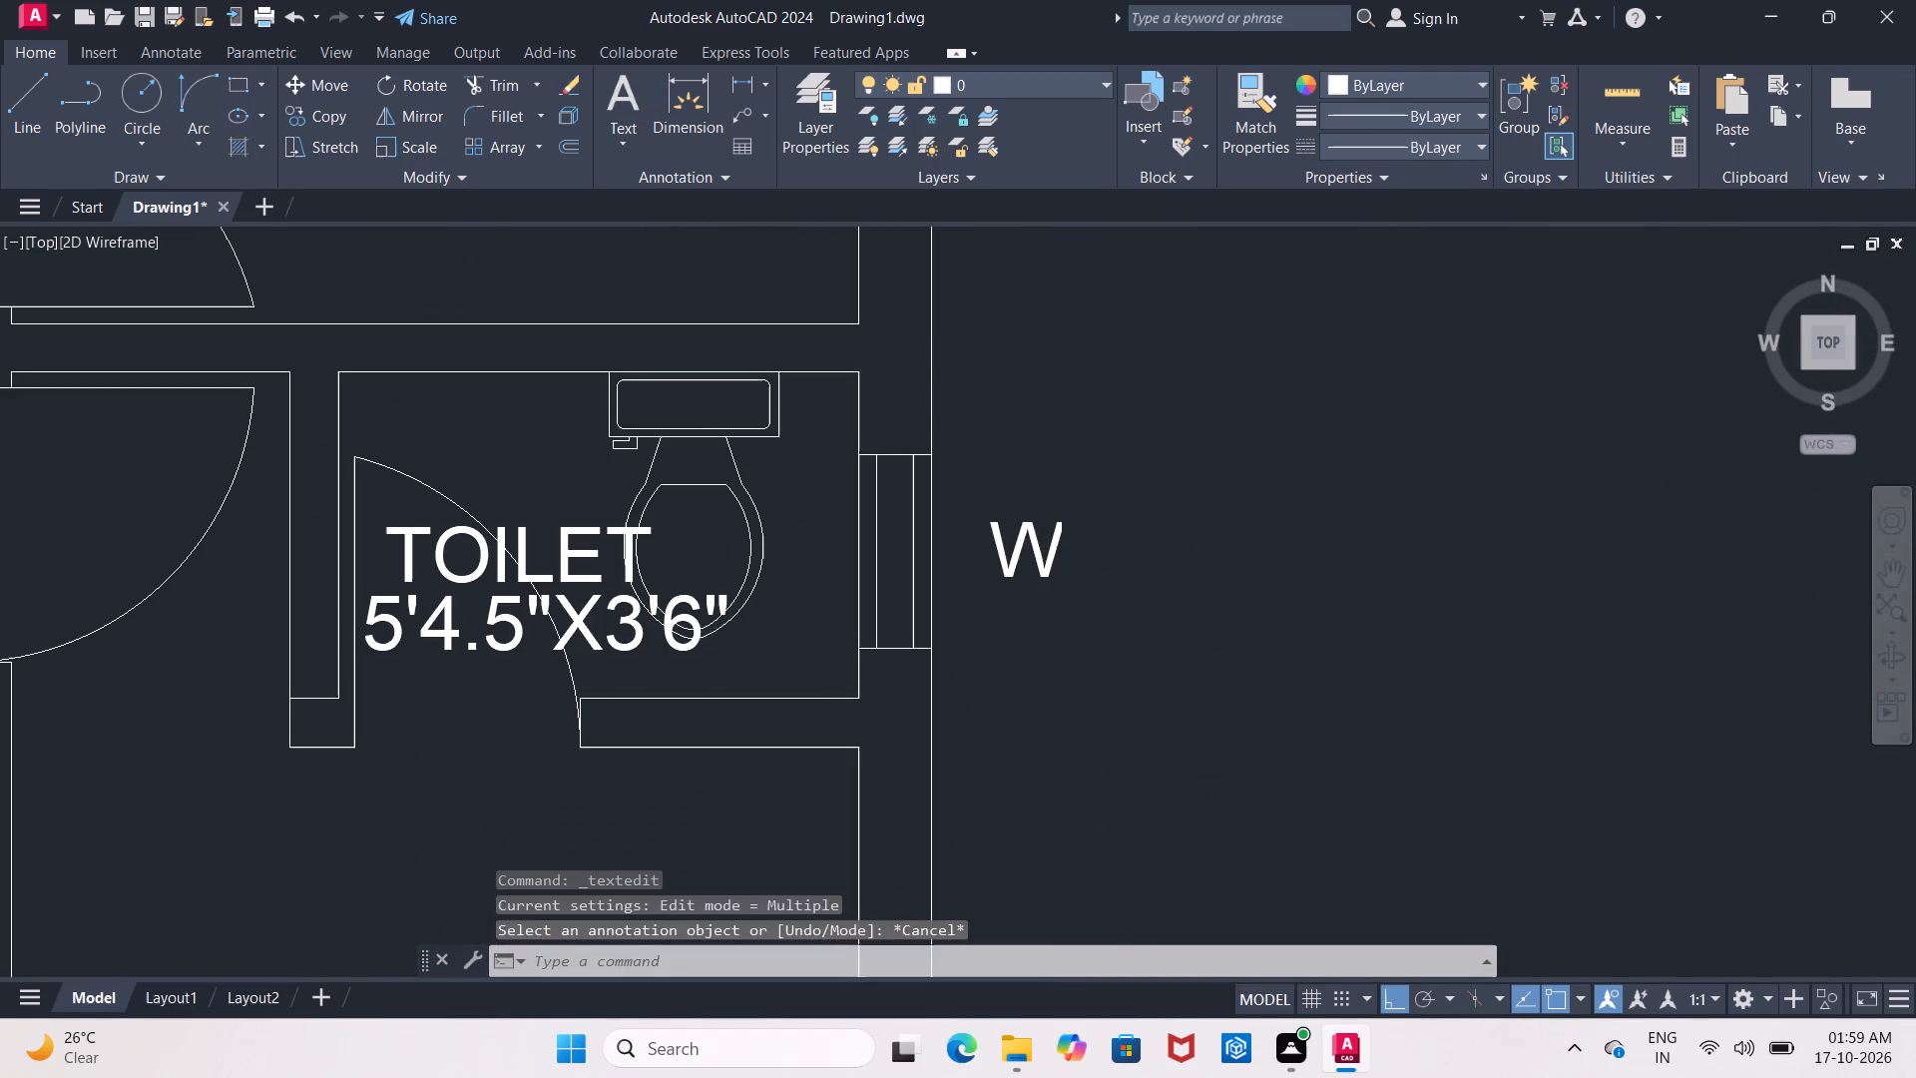
left_click(1035, 547)
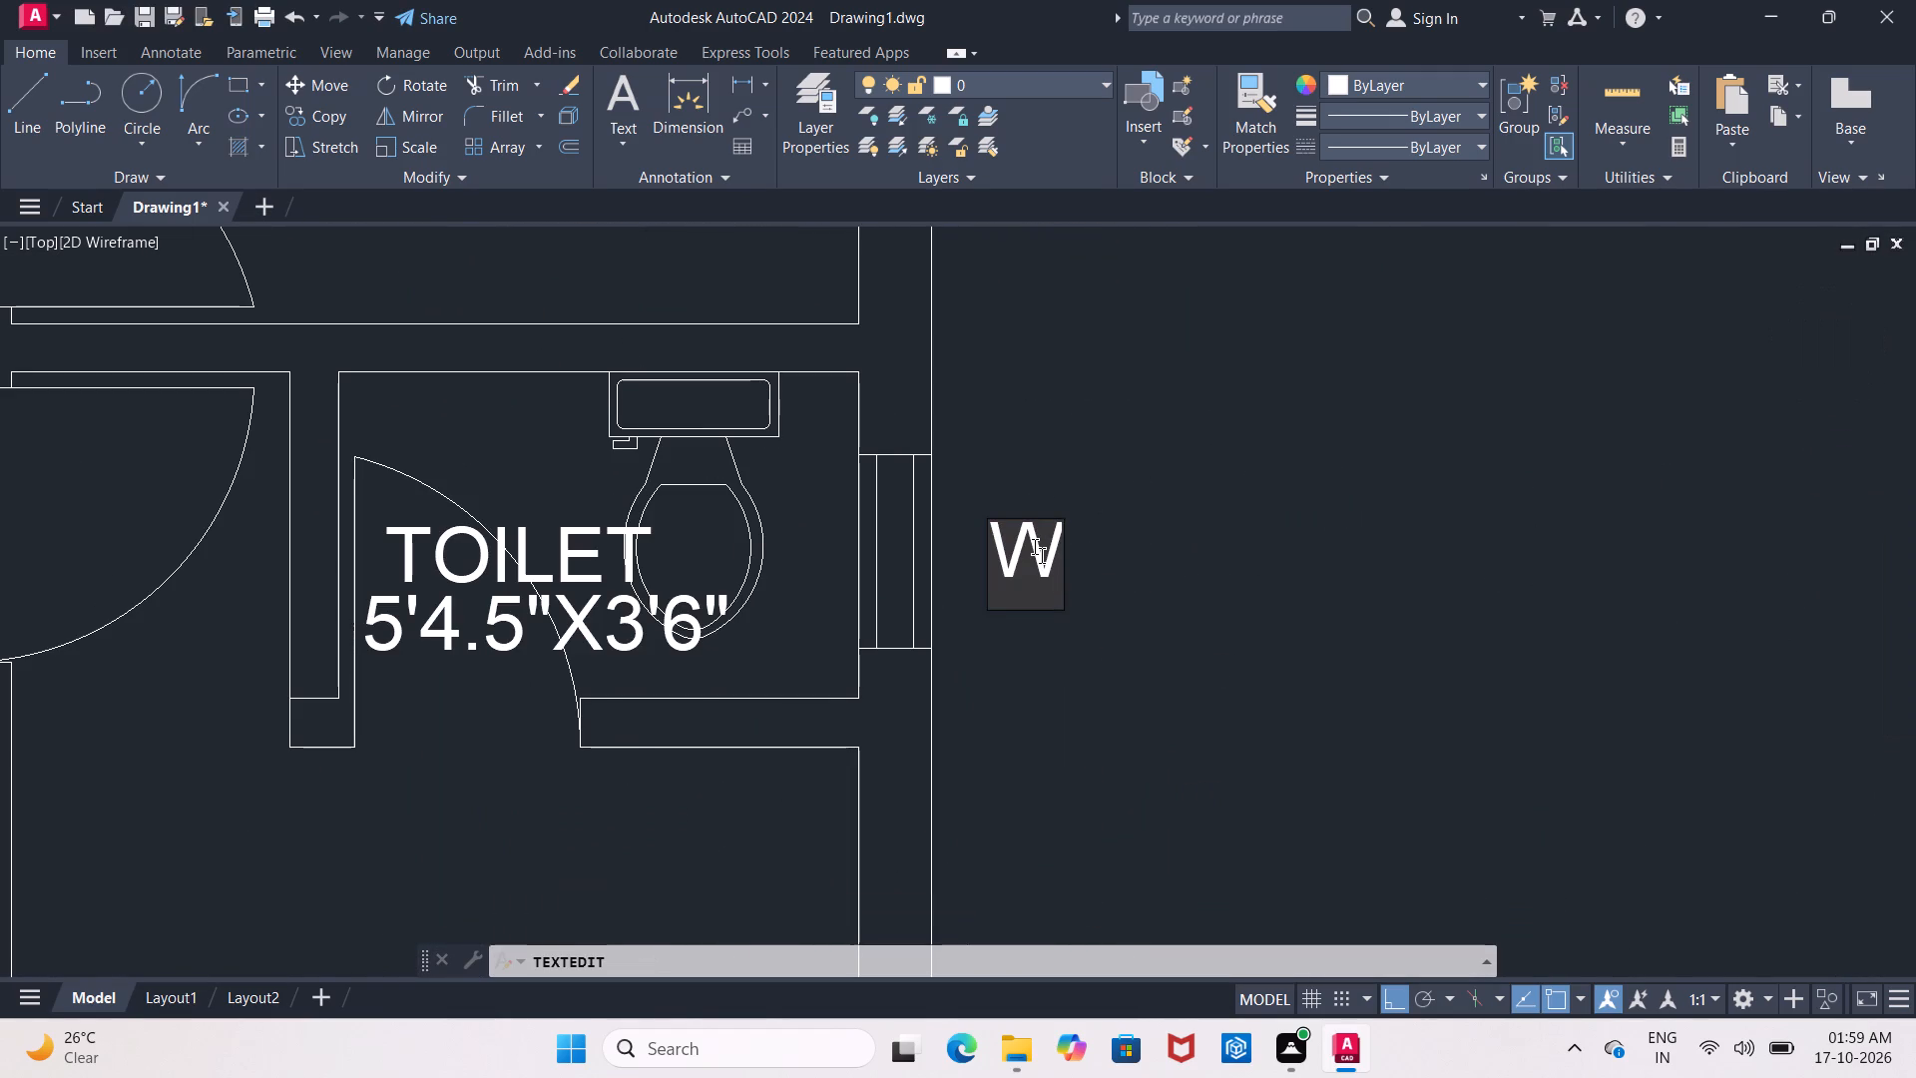
key("BackSpace")
key("v")
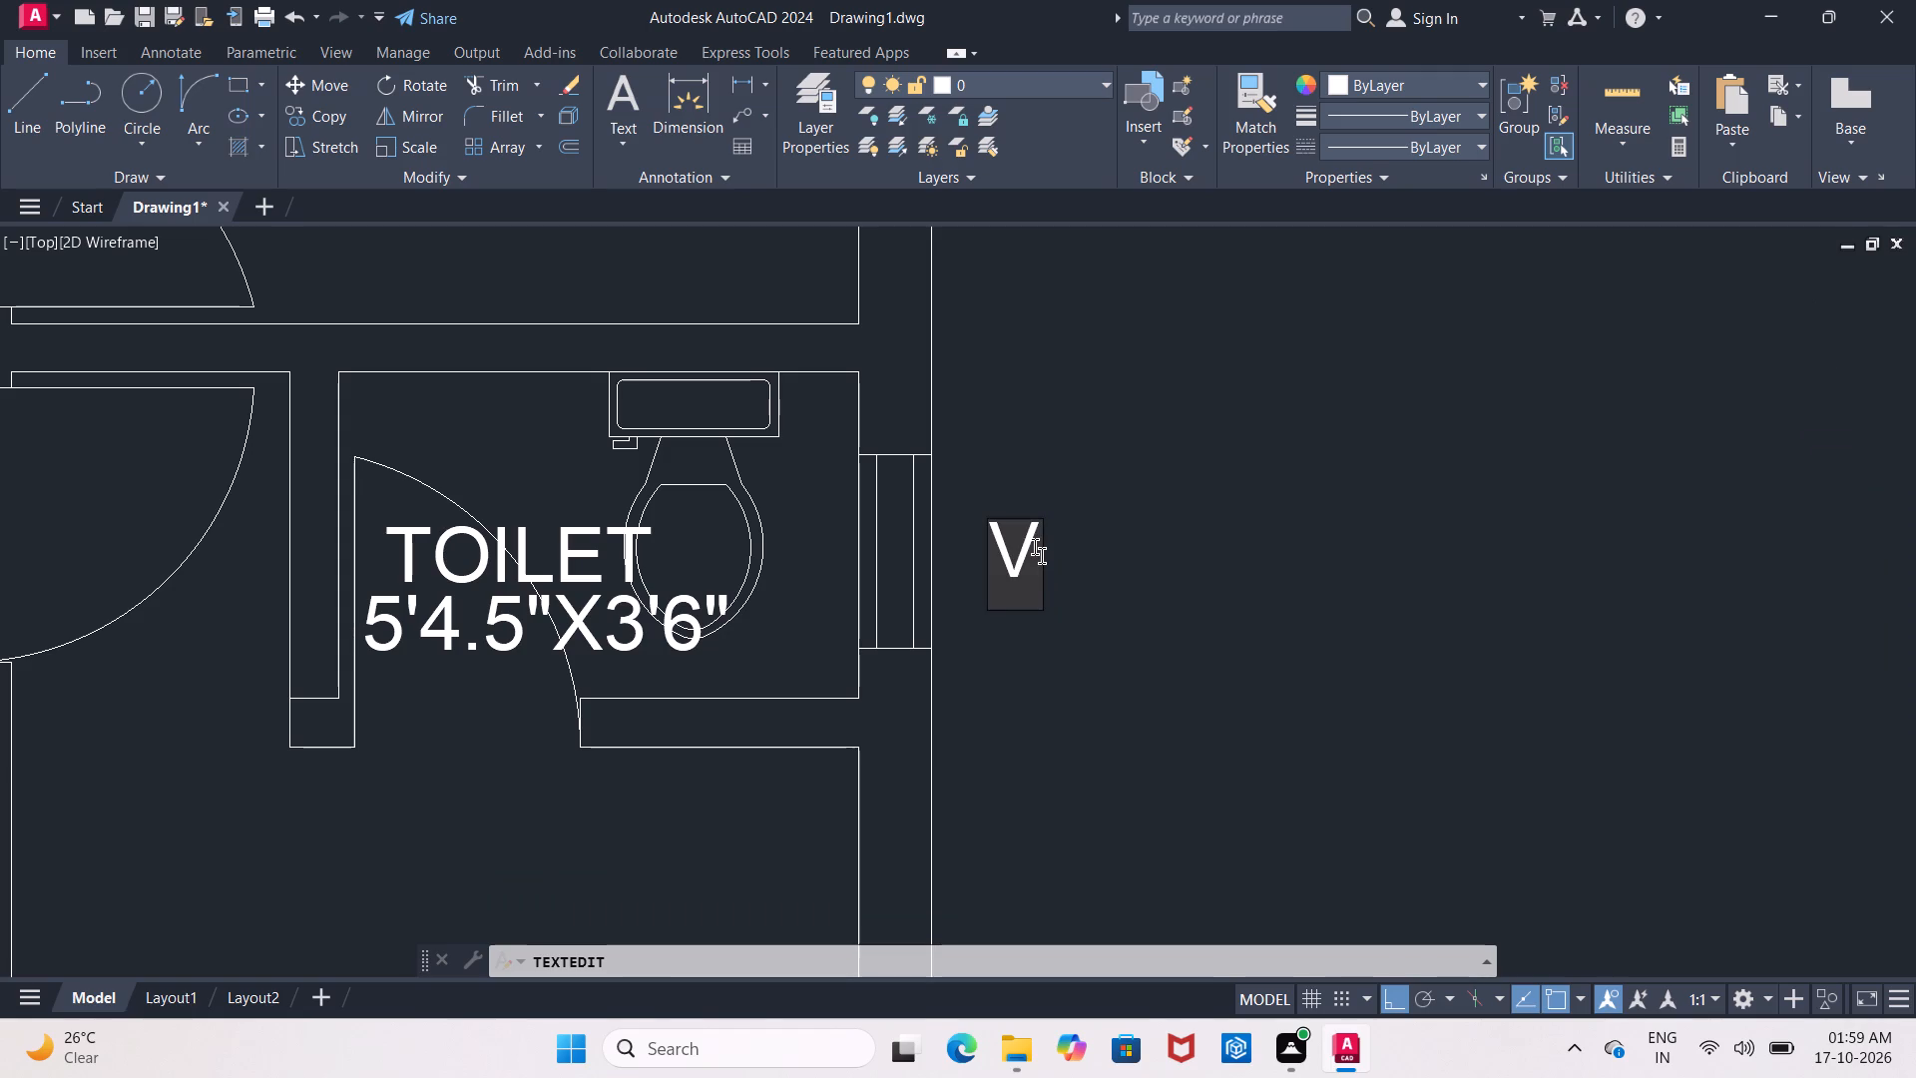
left_click(1109, 543)
key("Escape")
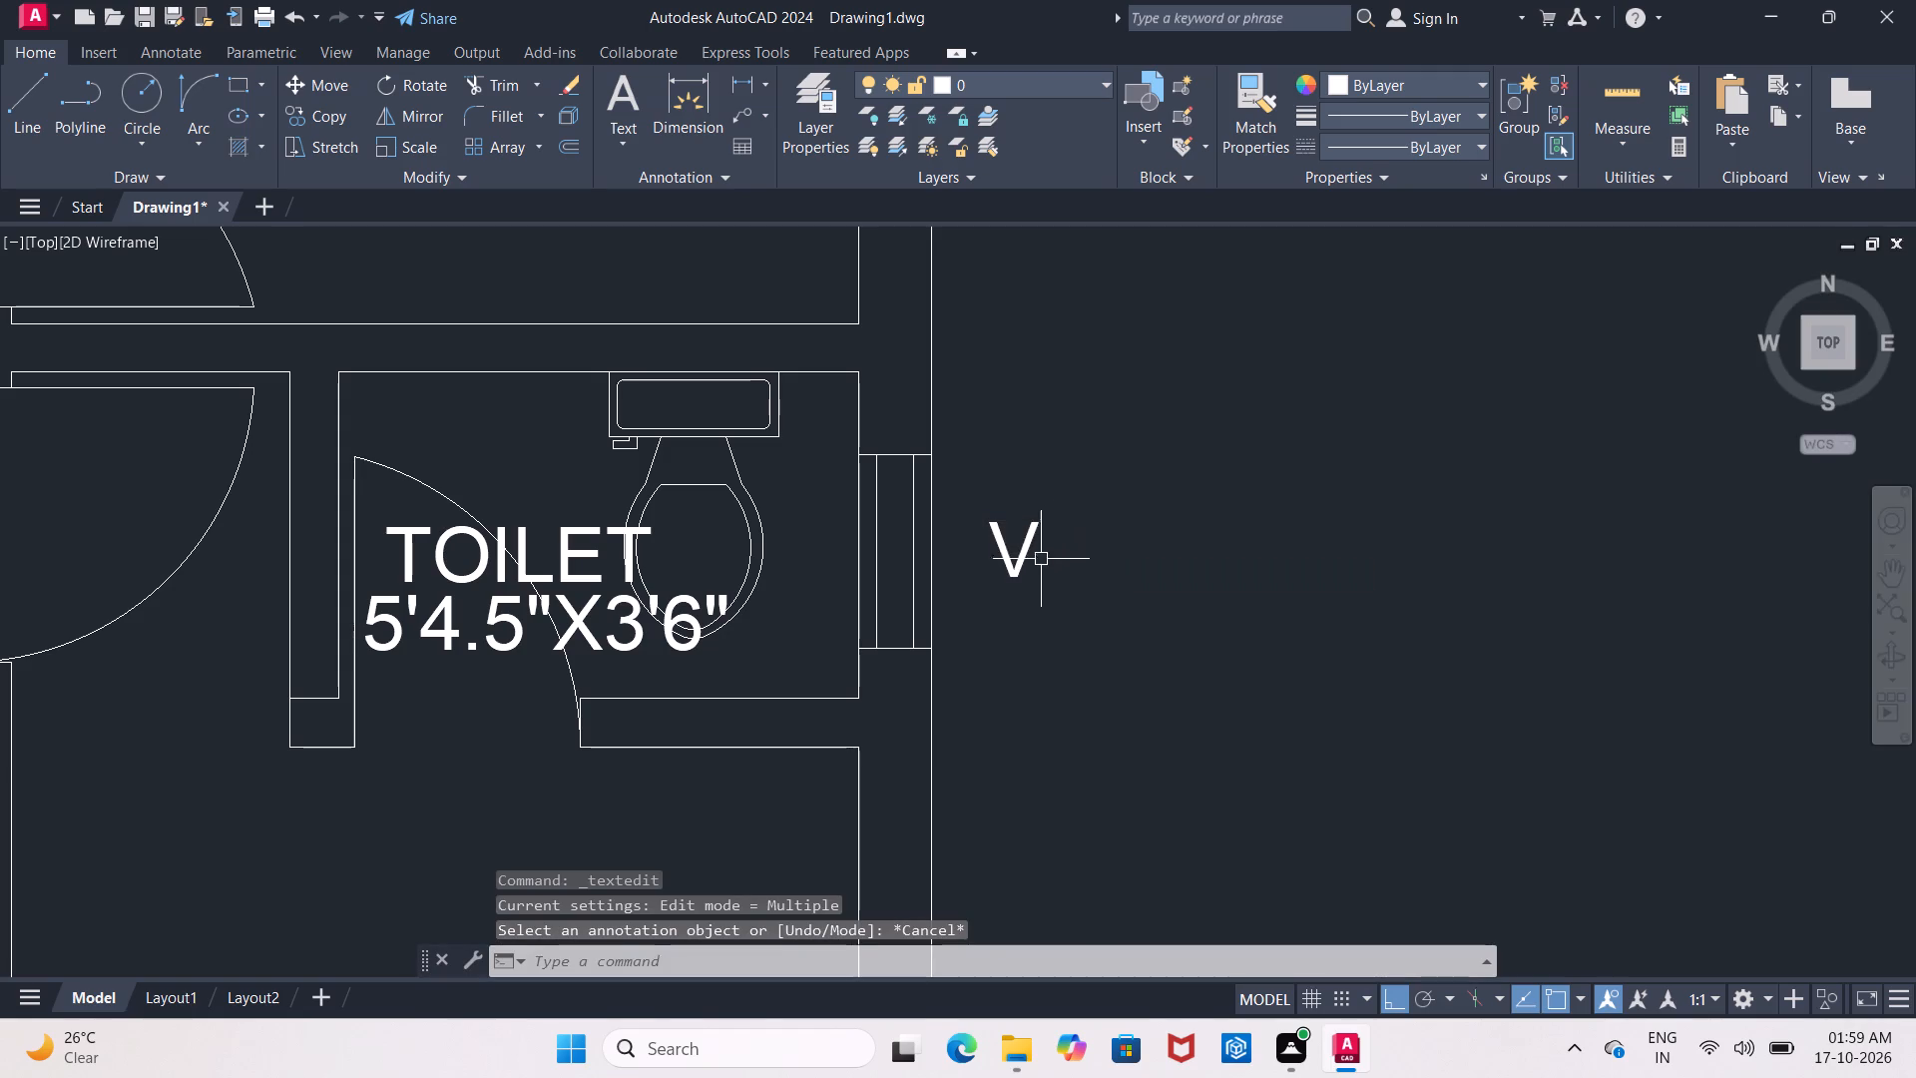
Copy the attached toilet's V text freely to just outside the middle of the window of the 3'6"X5'0" toilet.
left_click(987, 573)
left_click(1000, 573)
left_click(1014, 573)
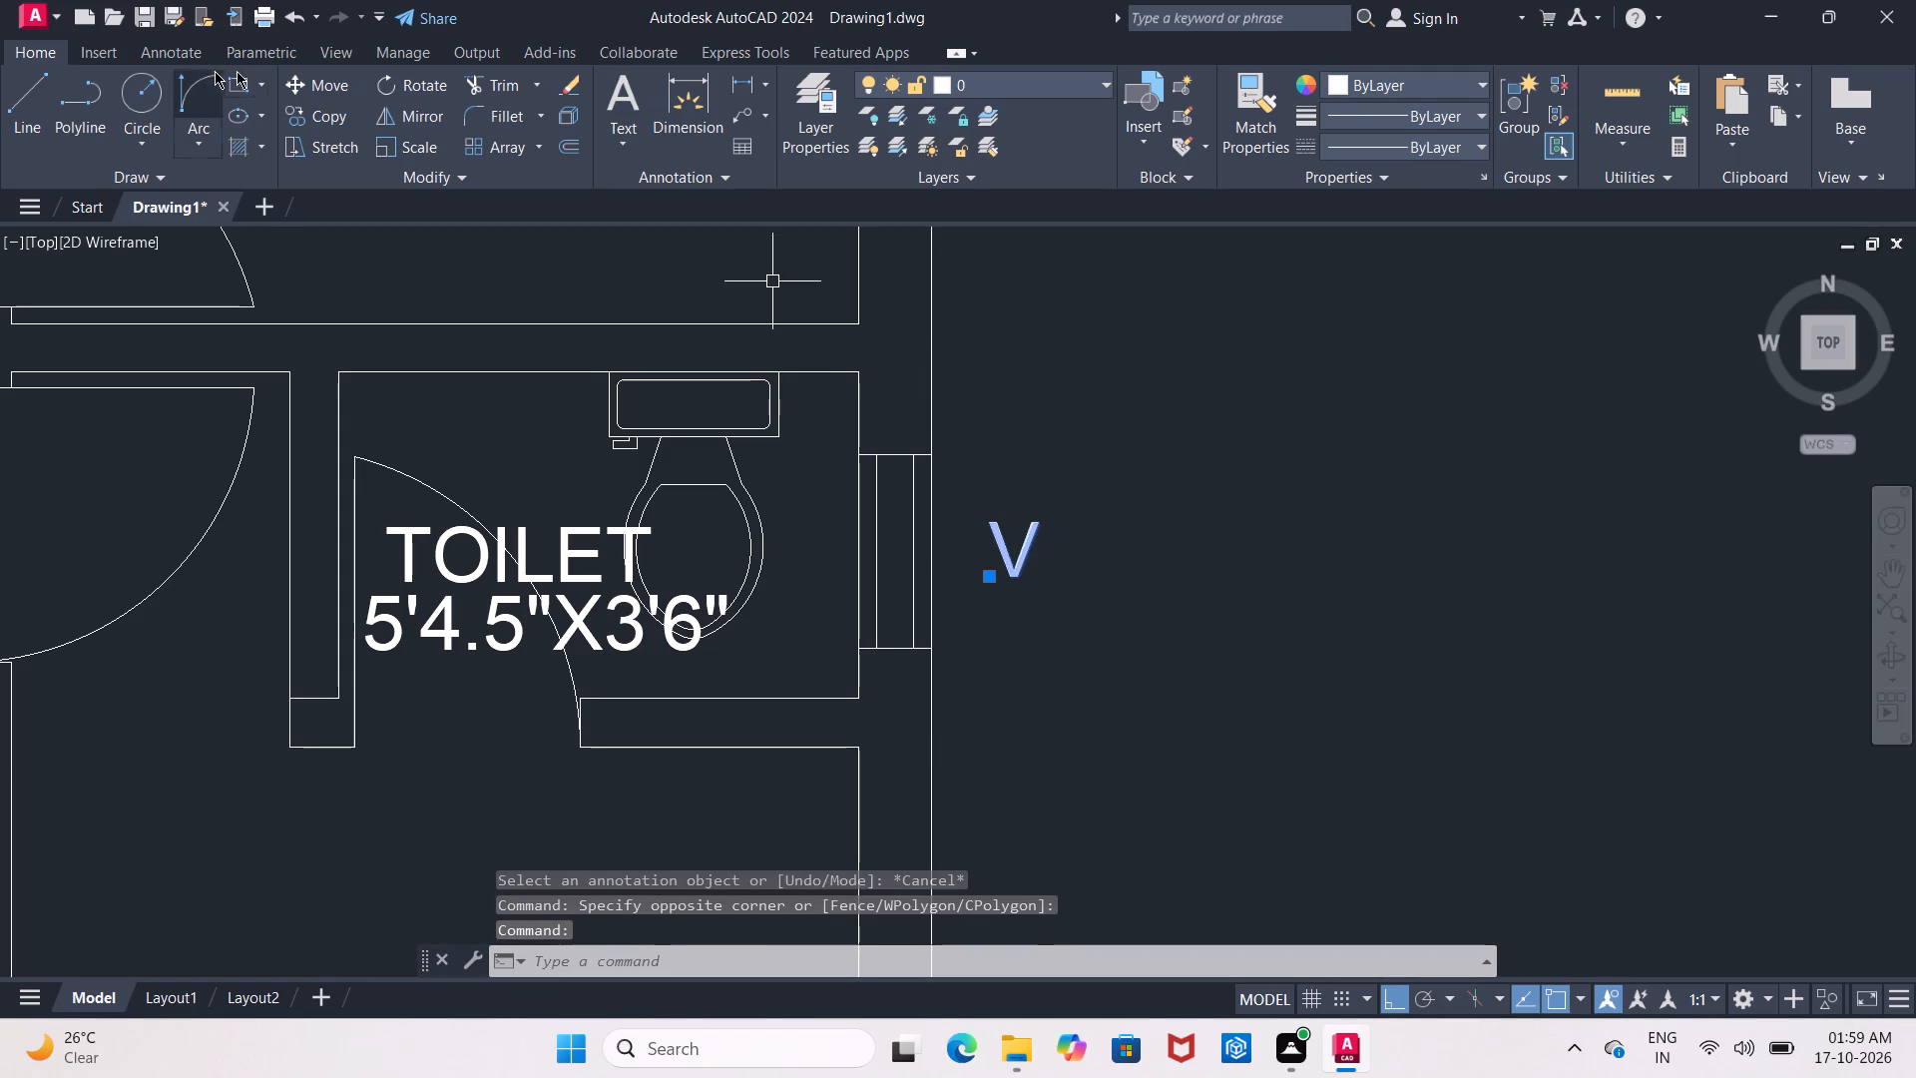
left_click(343, 117)
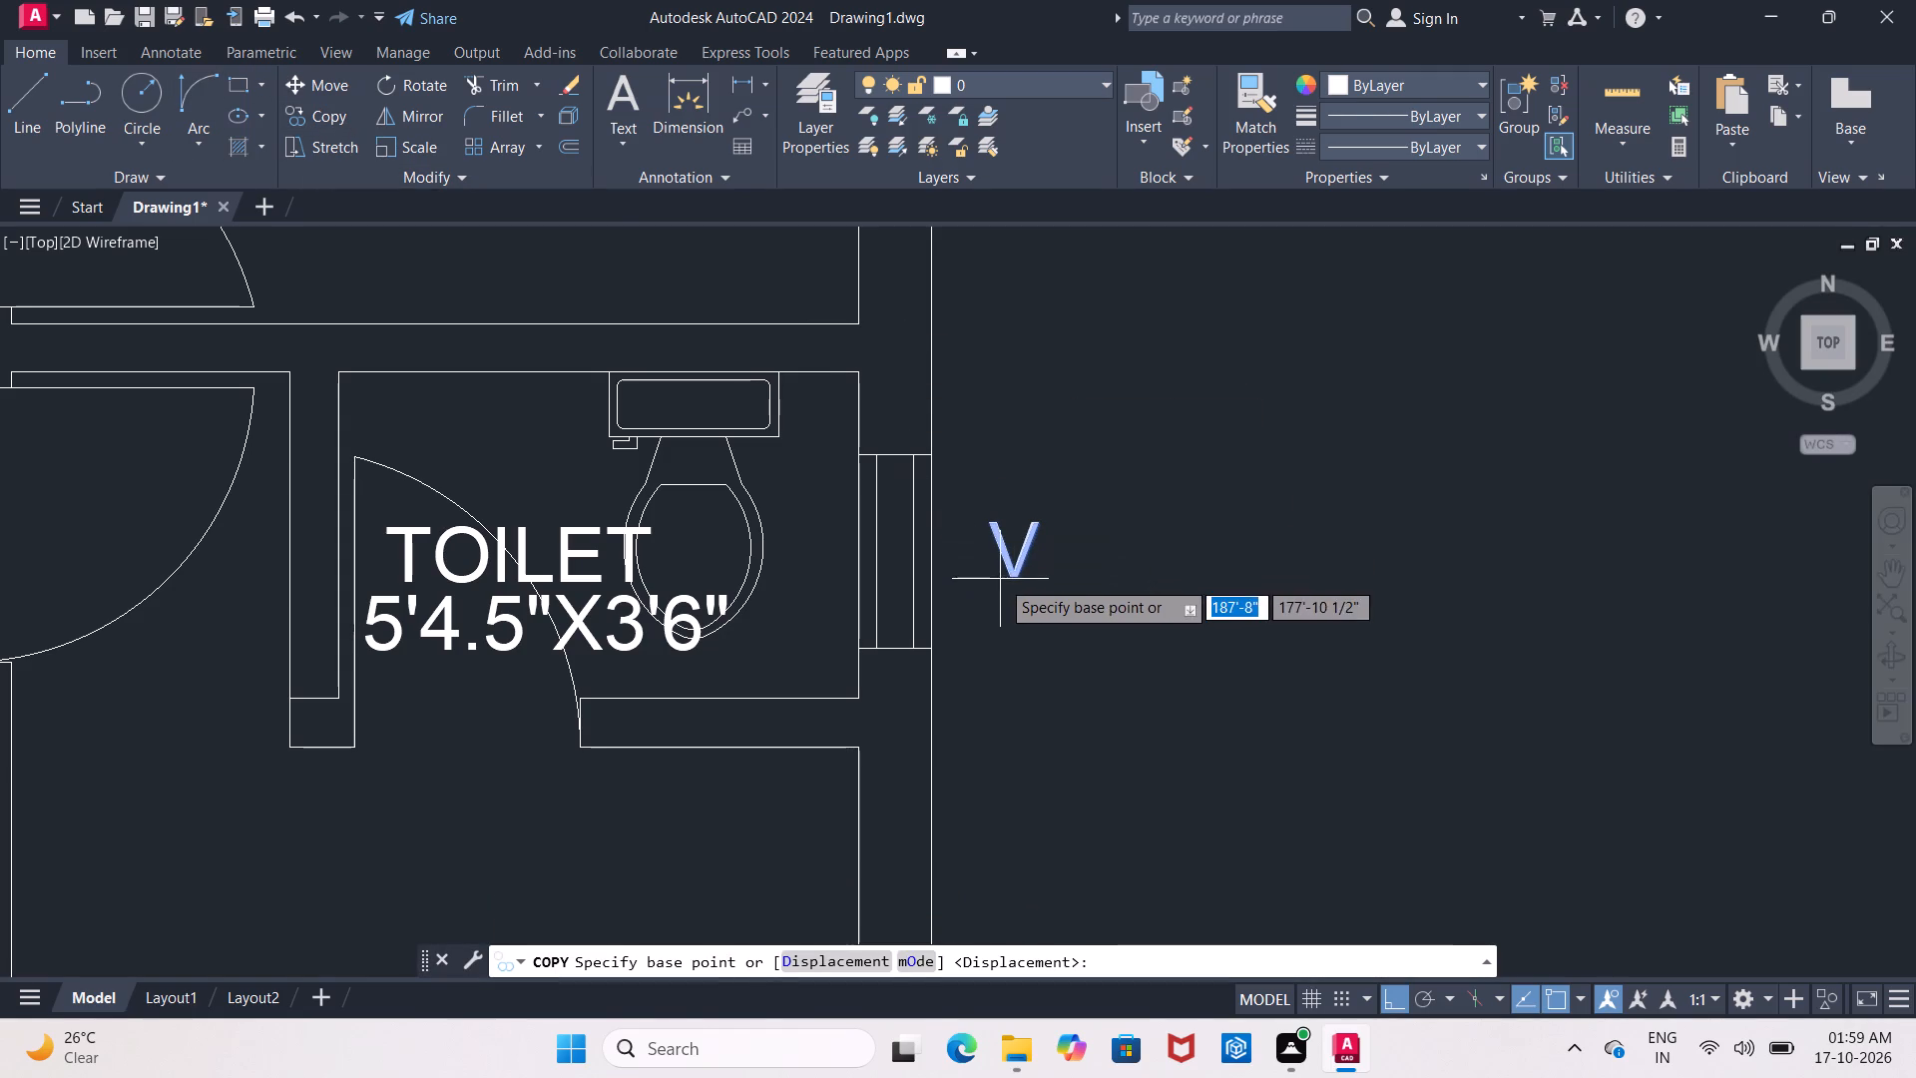
left_click(1015, 579)
middle_click_drag(757, 488, 928, 469)
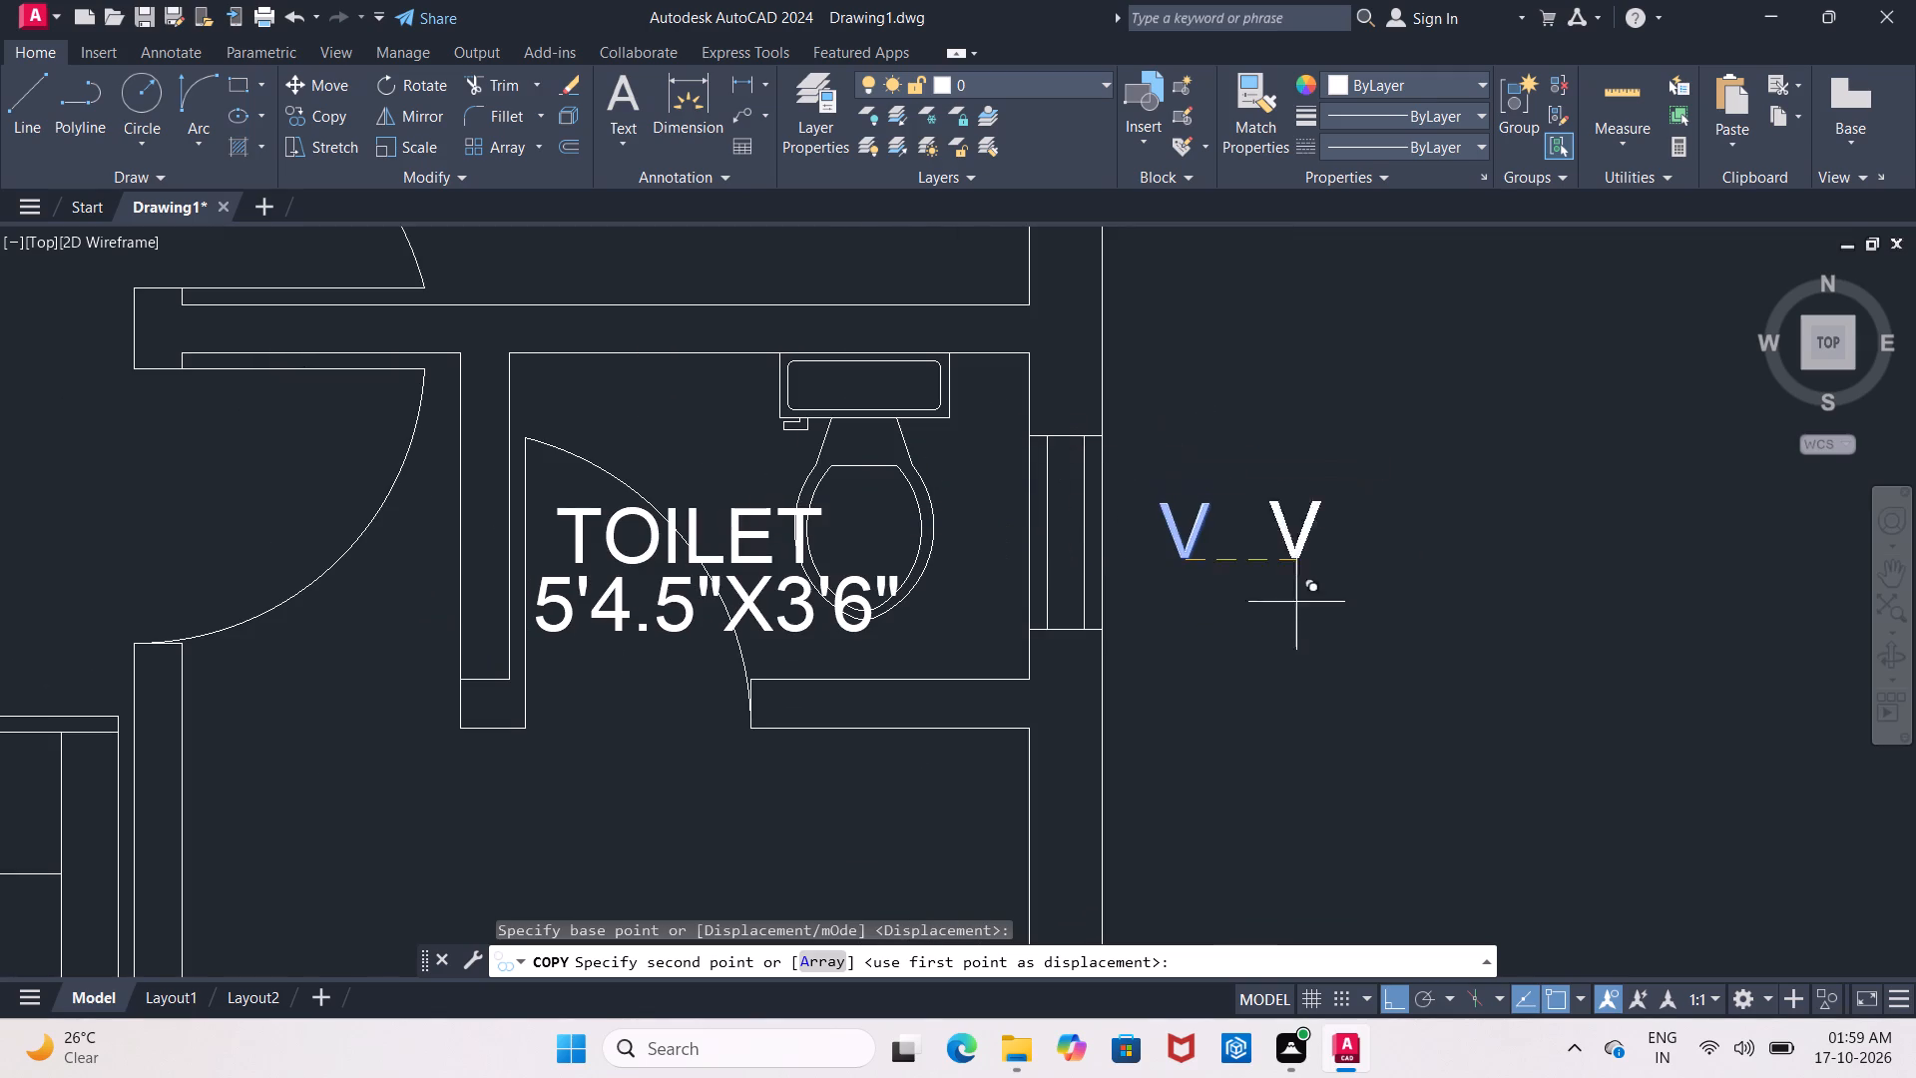
left_click(1382, 988)
middle_click_drag(523, 370, 536, 417)
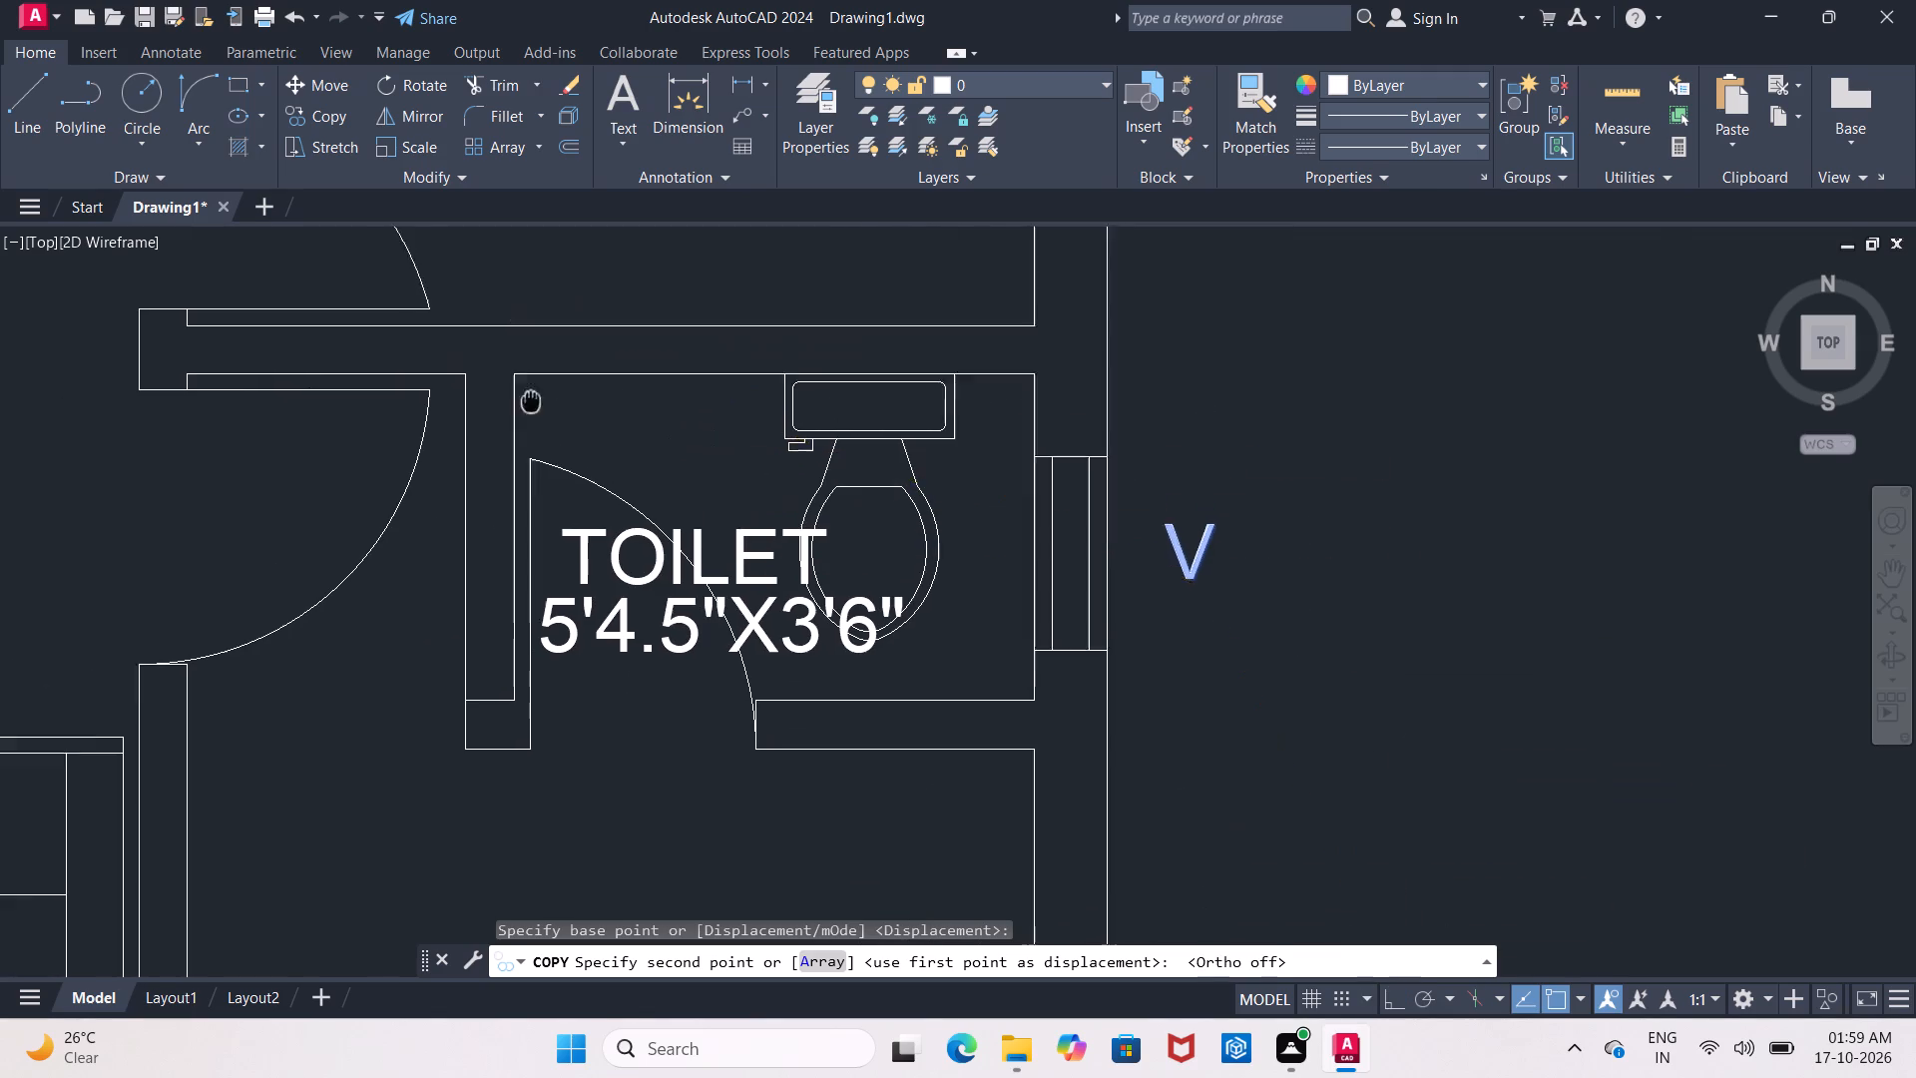
middle_click_drag(536, 417, 542, 434)
scroll(540, 430, "down", 6)
scroll(523, 391, "up", 4)
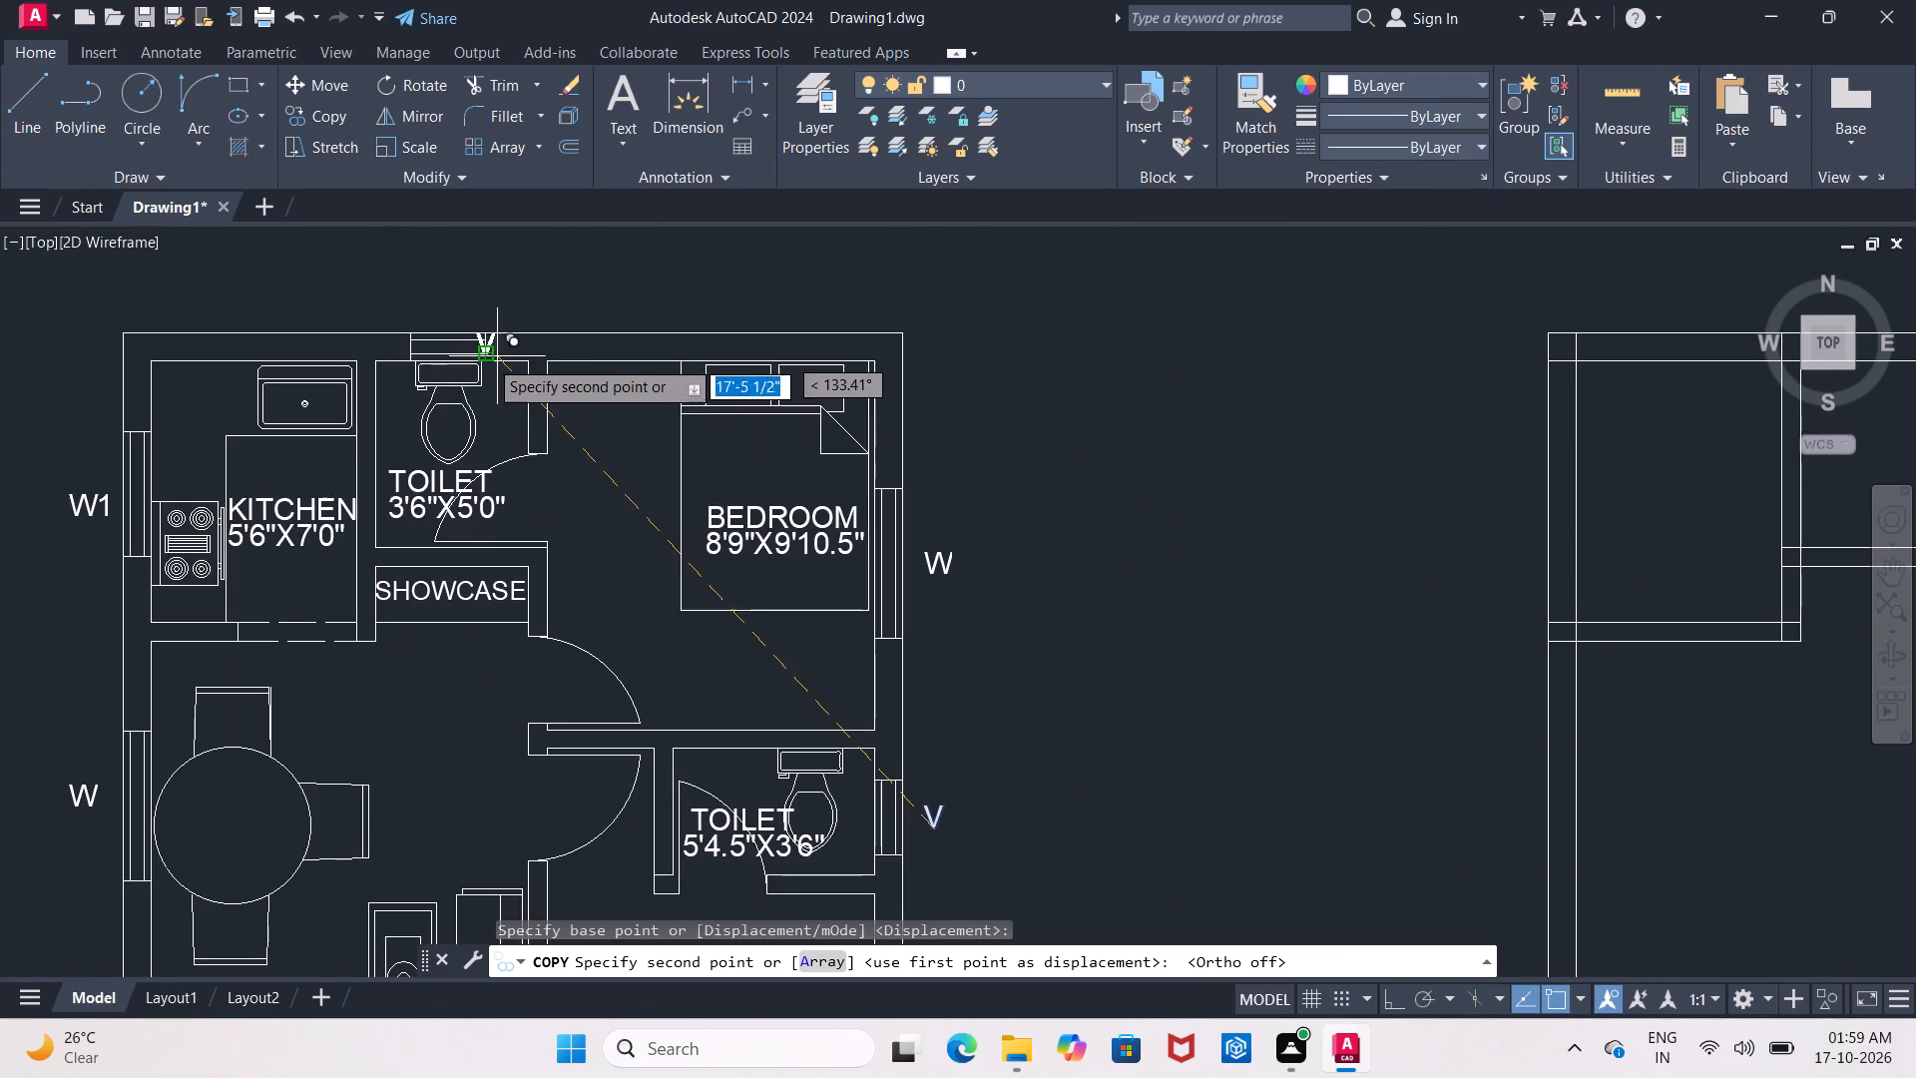
scroll(438, 327, "up", 2)
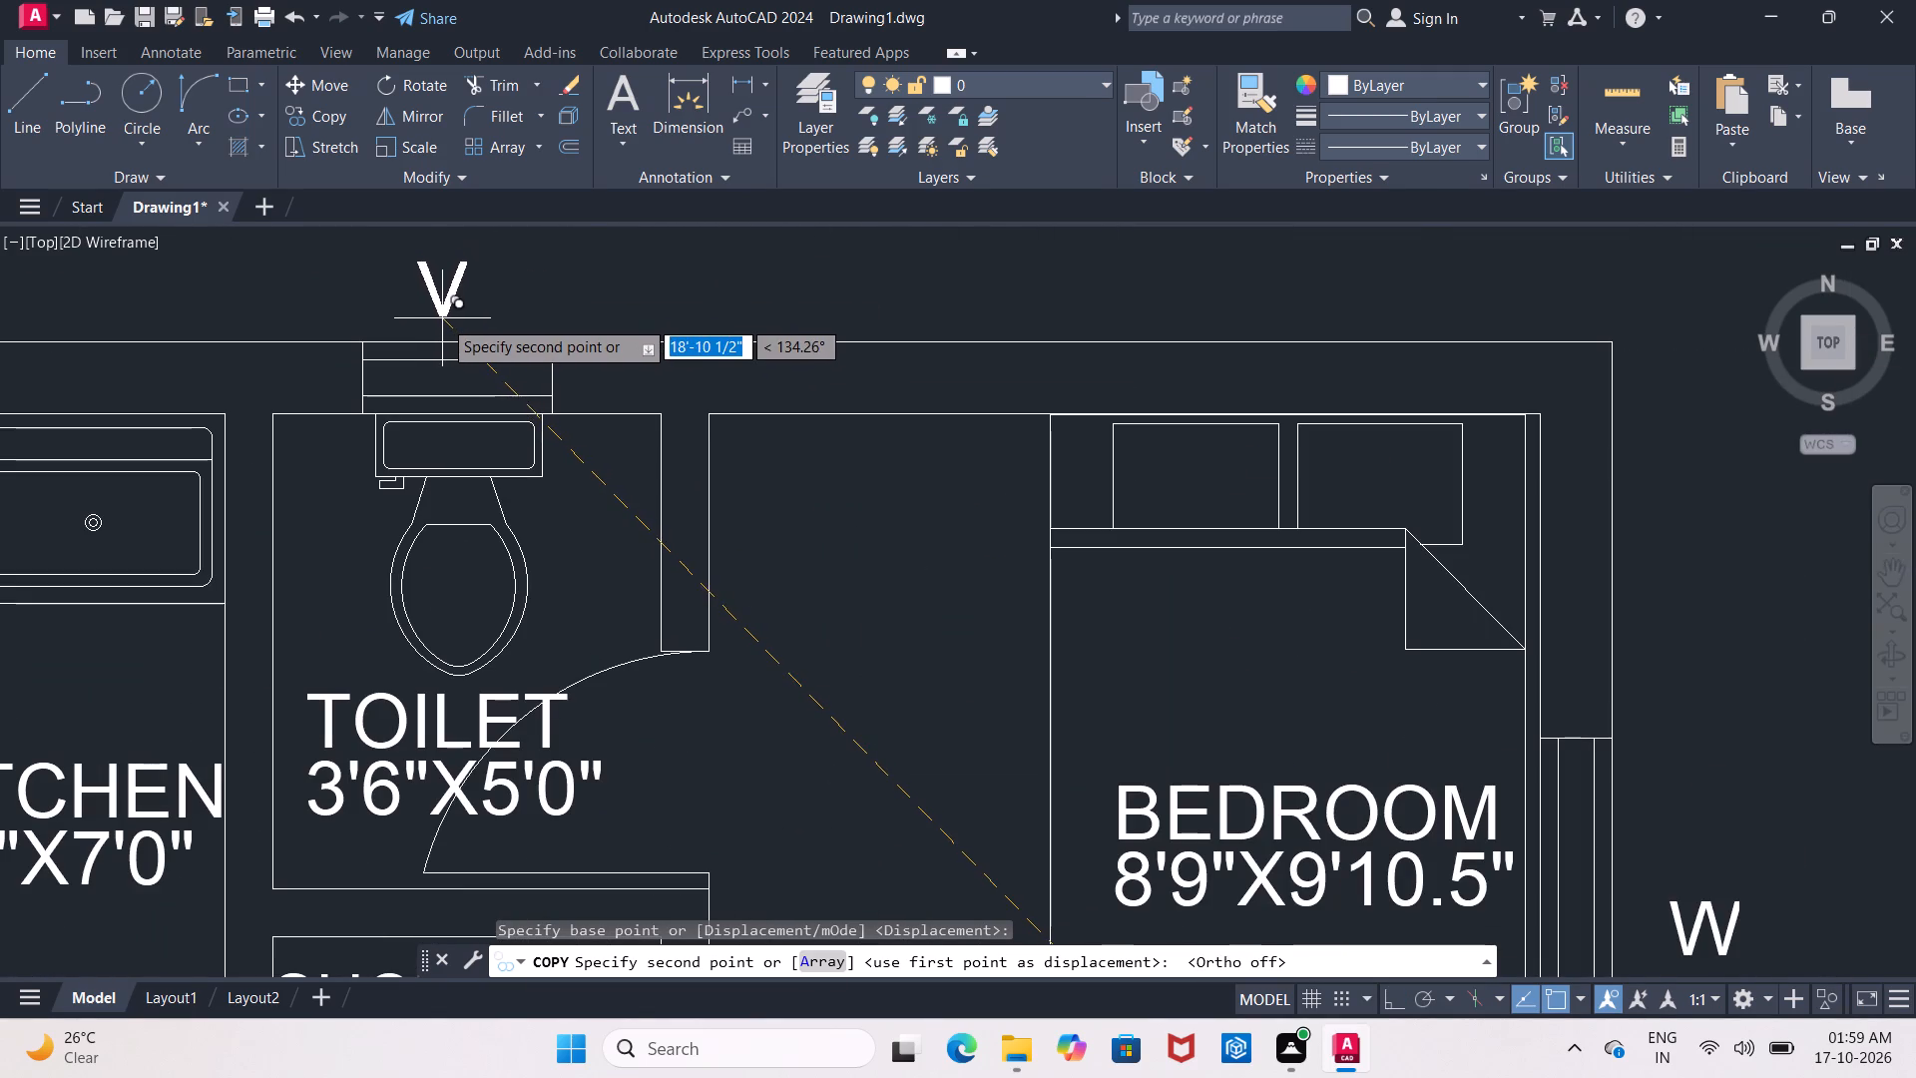
left_click(449, 318)
Place another copy of the V text outside the puja room's window, and end the copying.
middle_click_drag(494, 433, 517, 139)
scroll(554, 87, "down", 3)
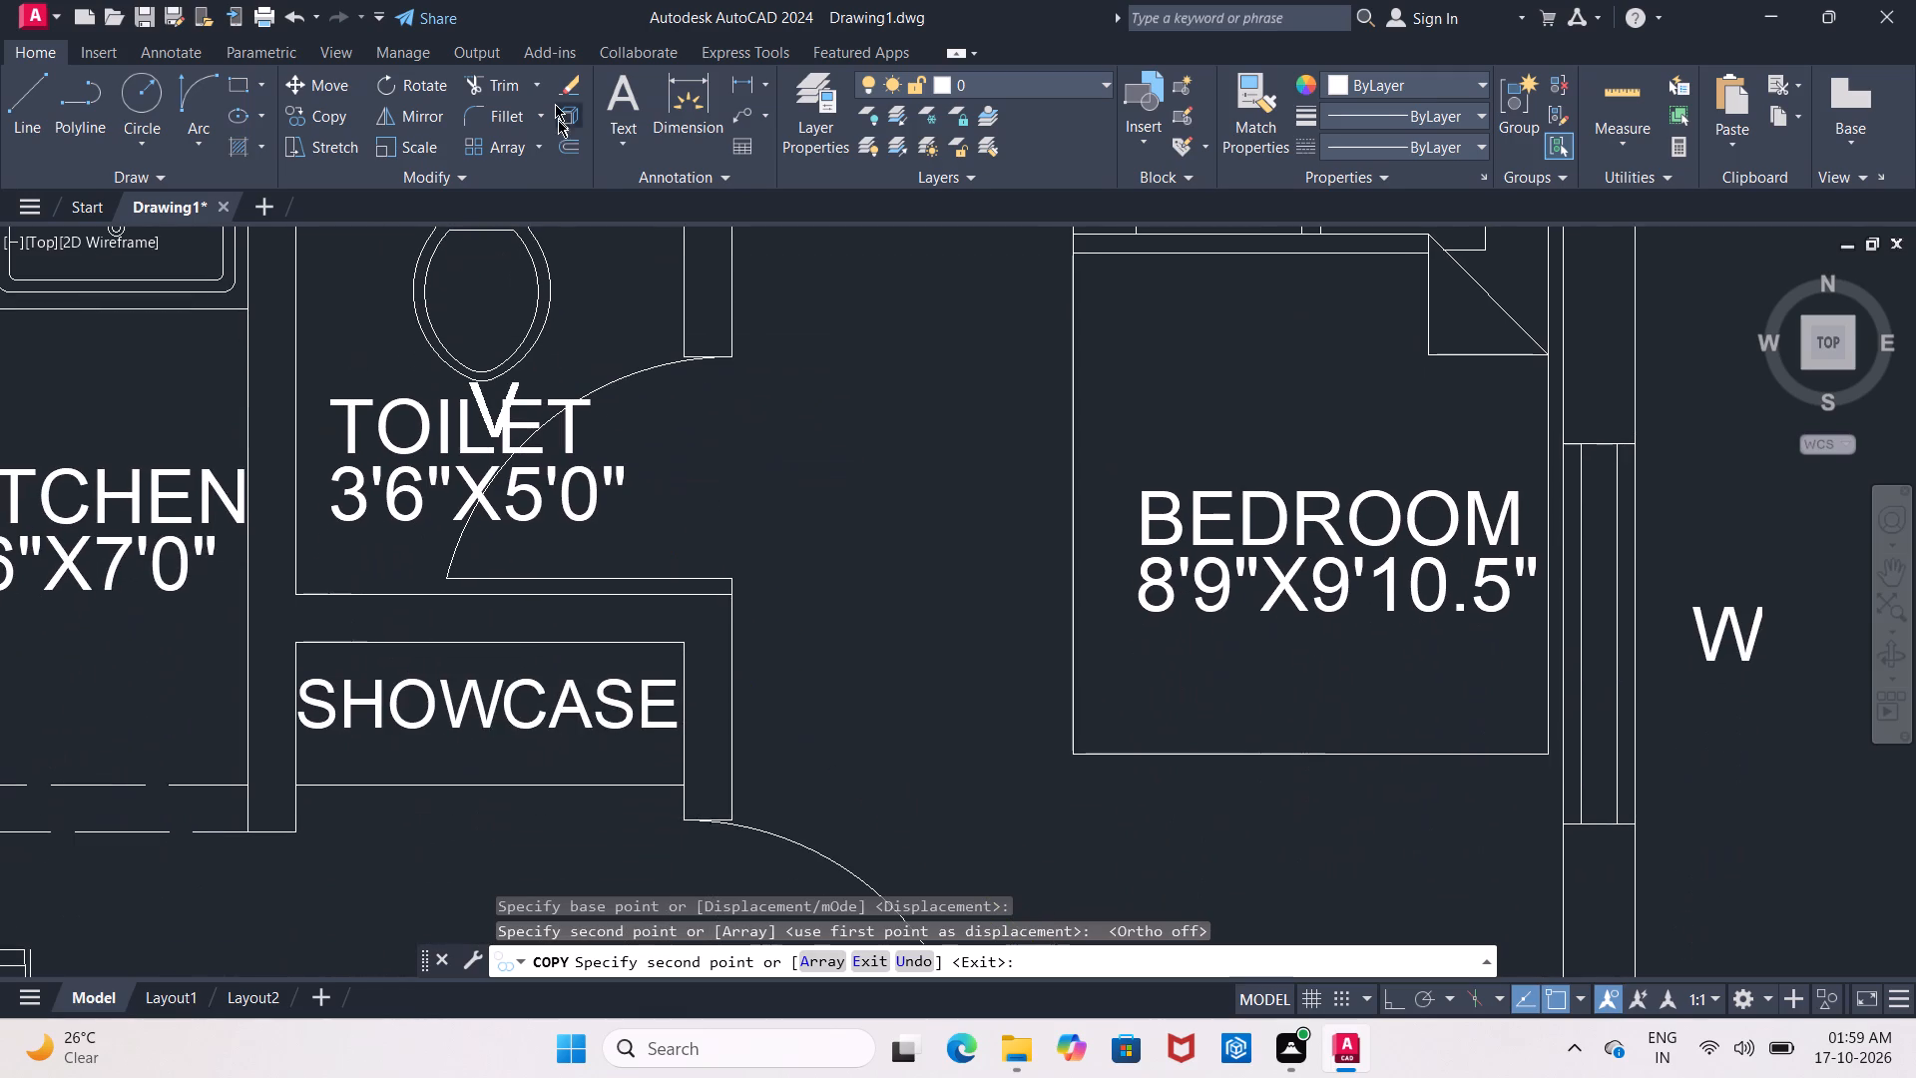
middle_click_drag(627, 573, 676, 455)
scroll(662, 529, "down", 1)
middle_click_drag(582, 667, 595, 635)
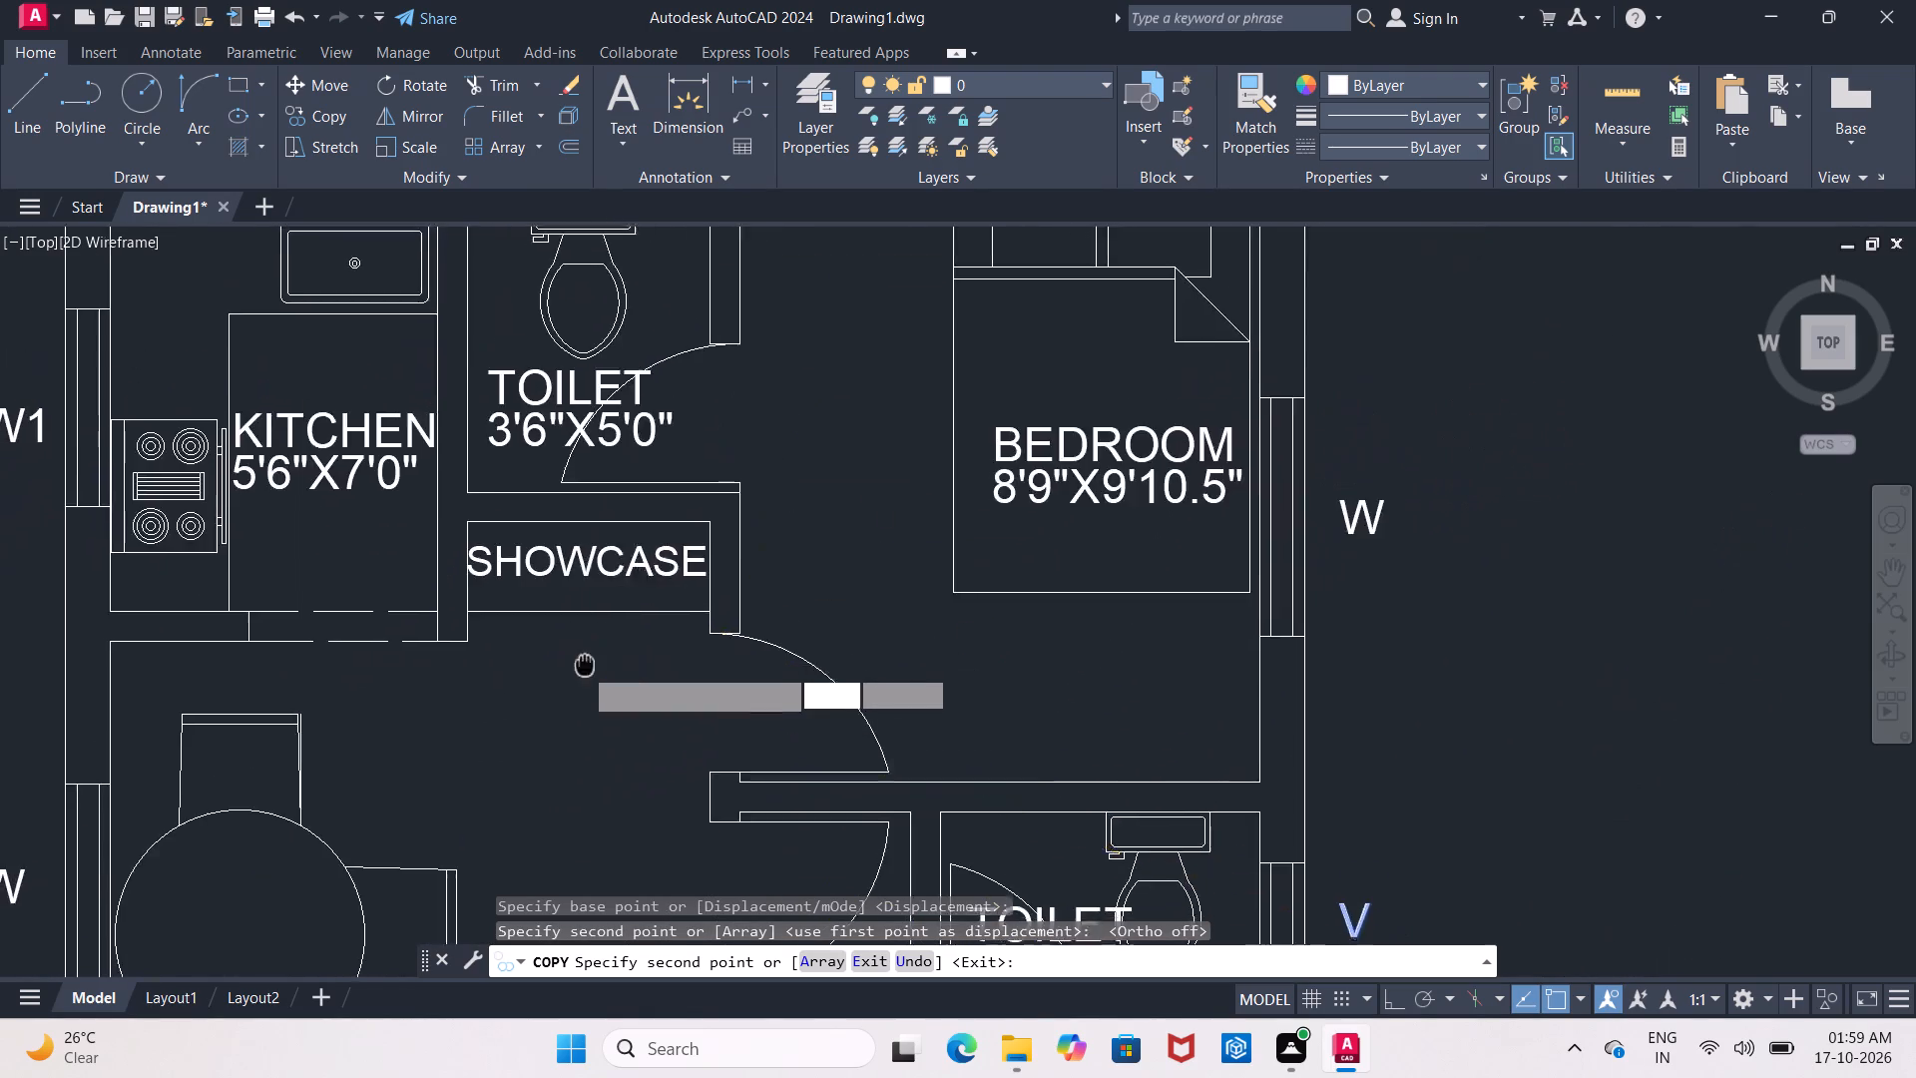
middle_click_drag(595, 635, 760, 282)
scroll(537, 561, "down", 3)
scroll(442, 787, "up", 4)
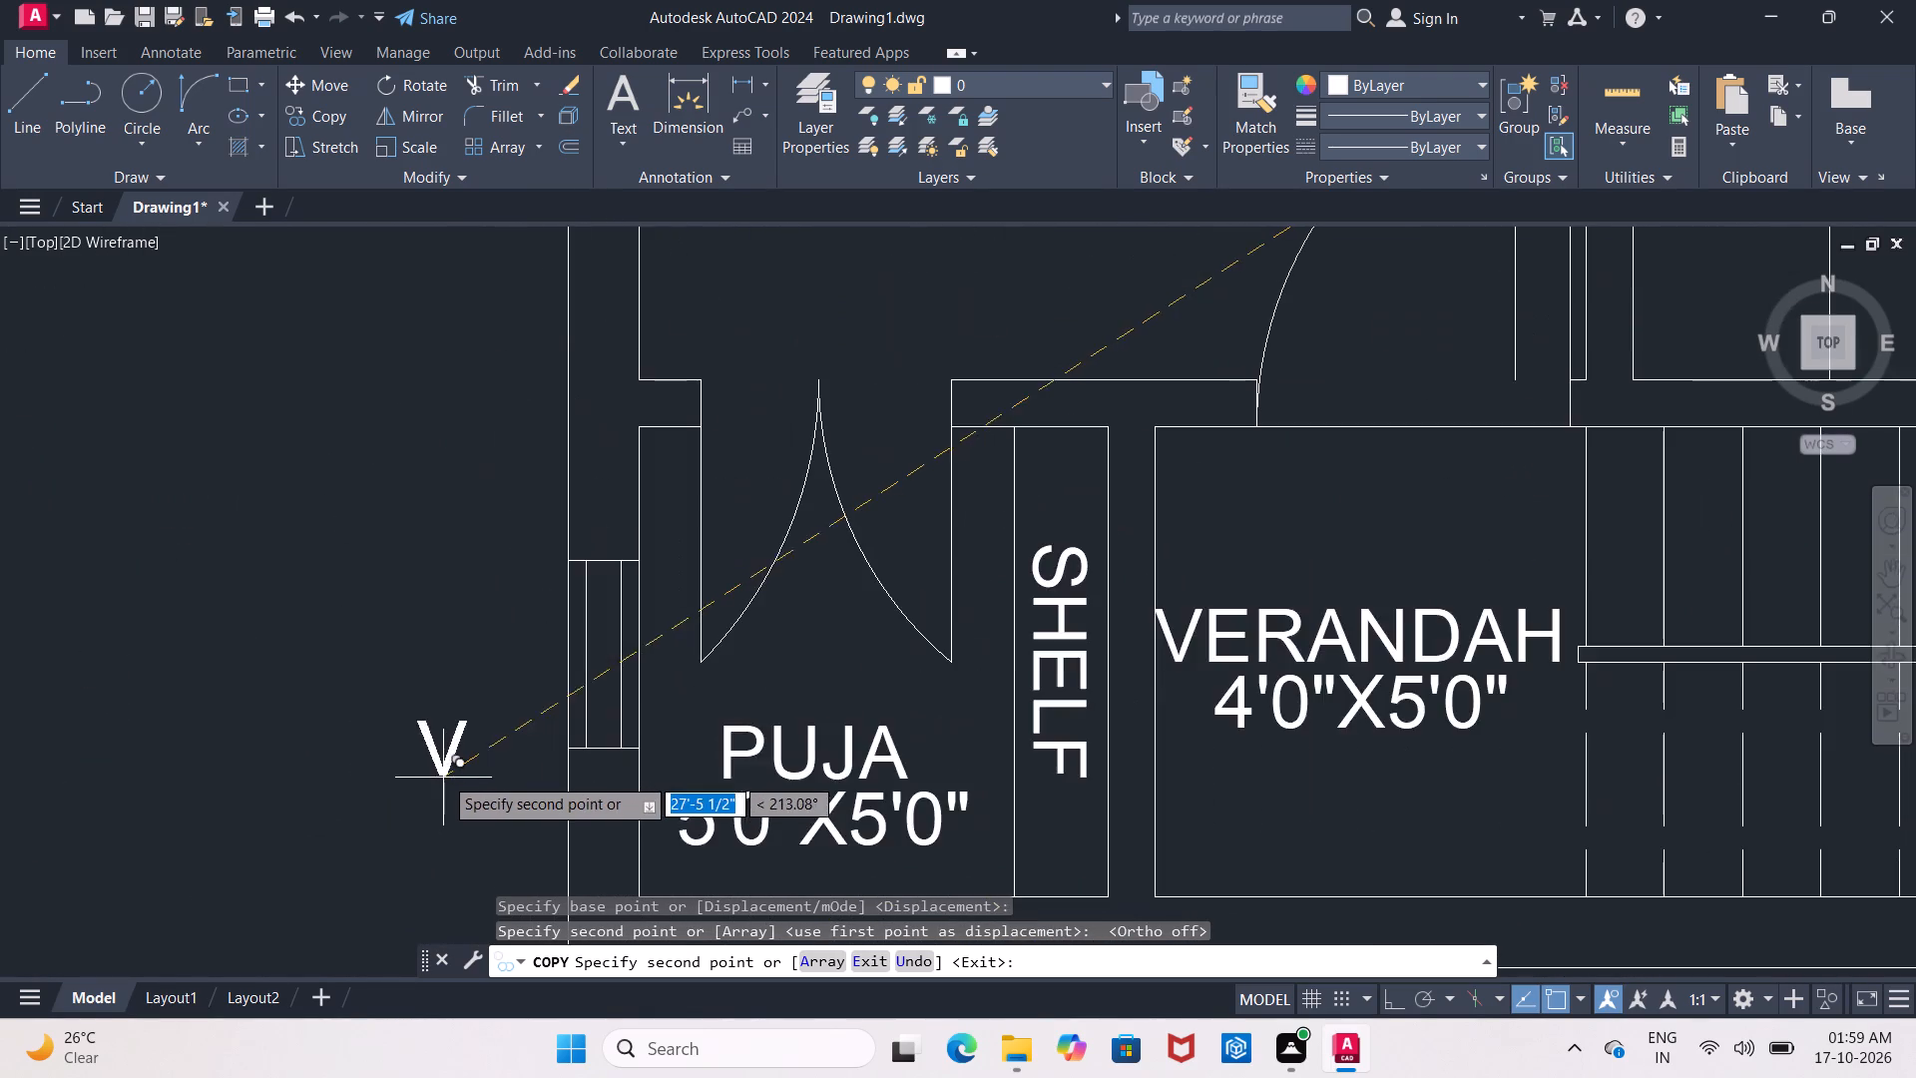
scroll(448, 766, "down", 3)
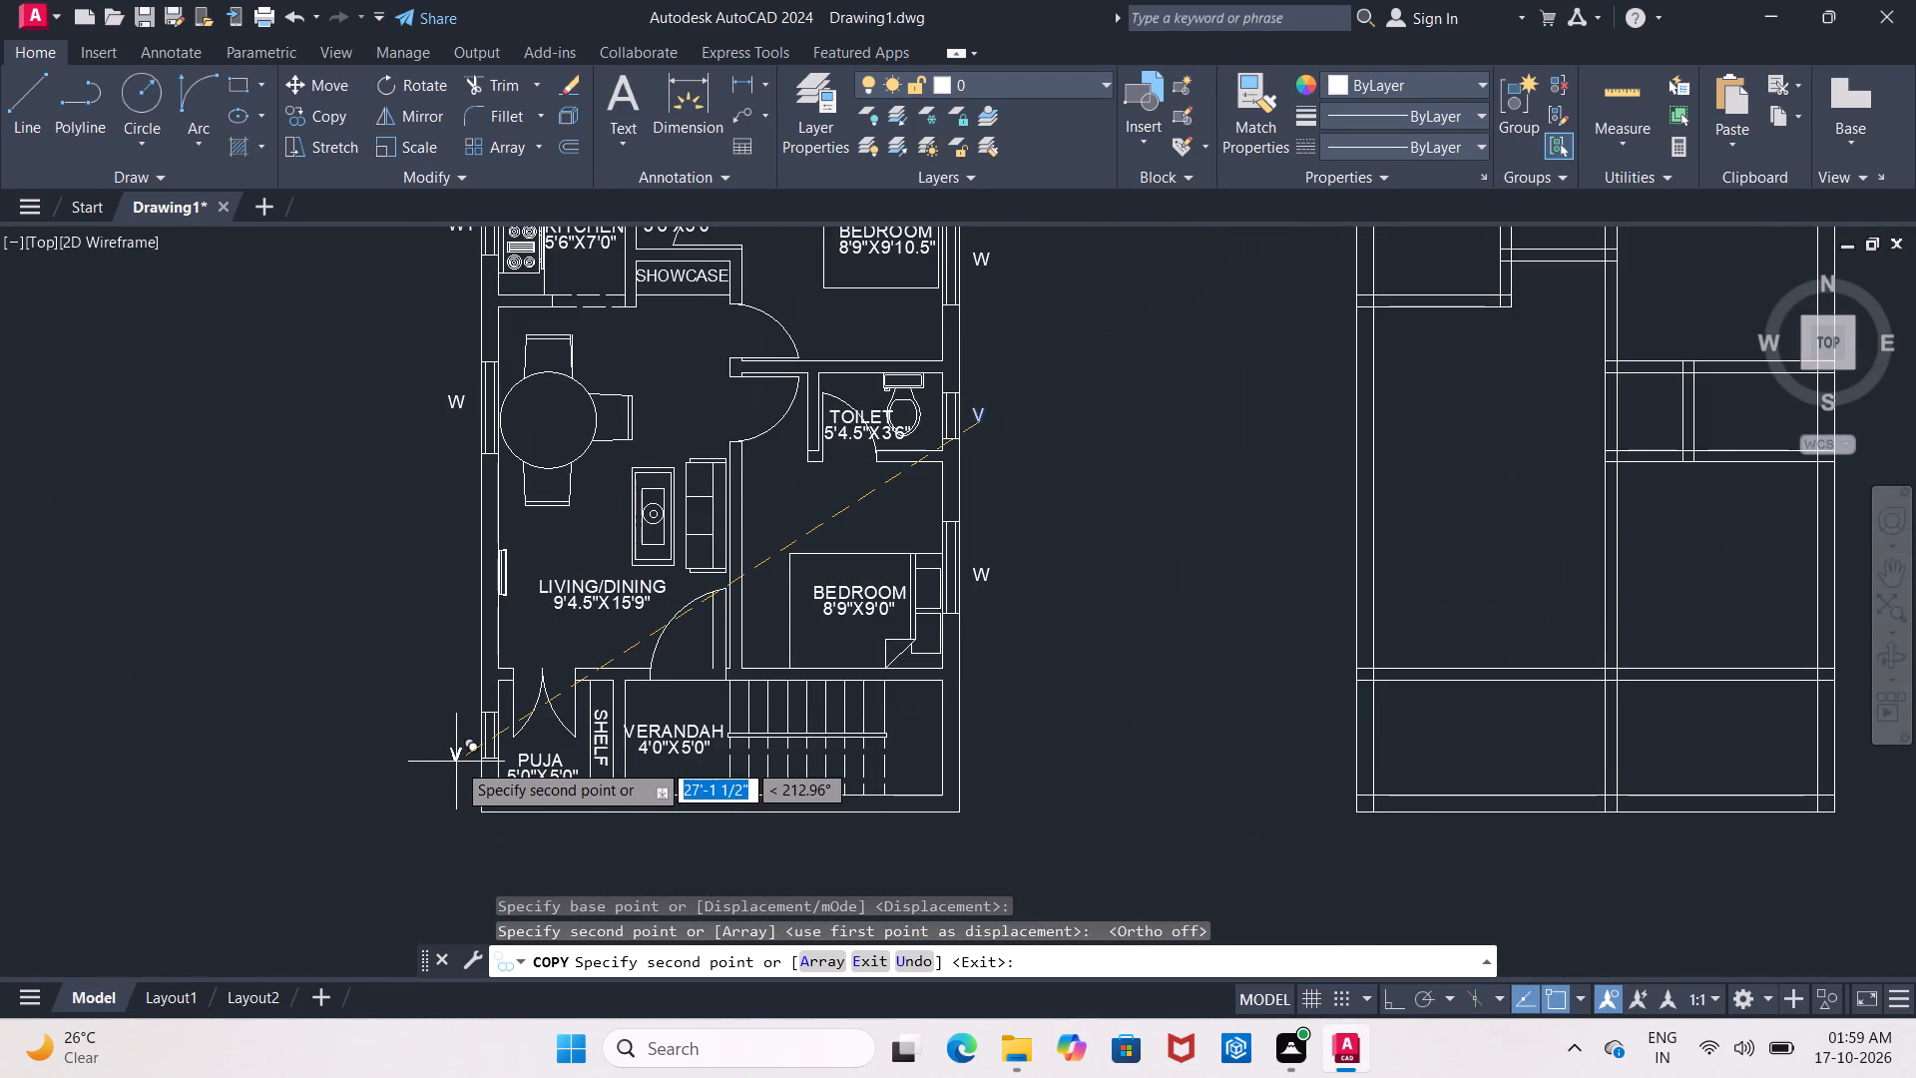
scroll(464, 747, "up", 1)
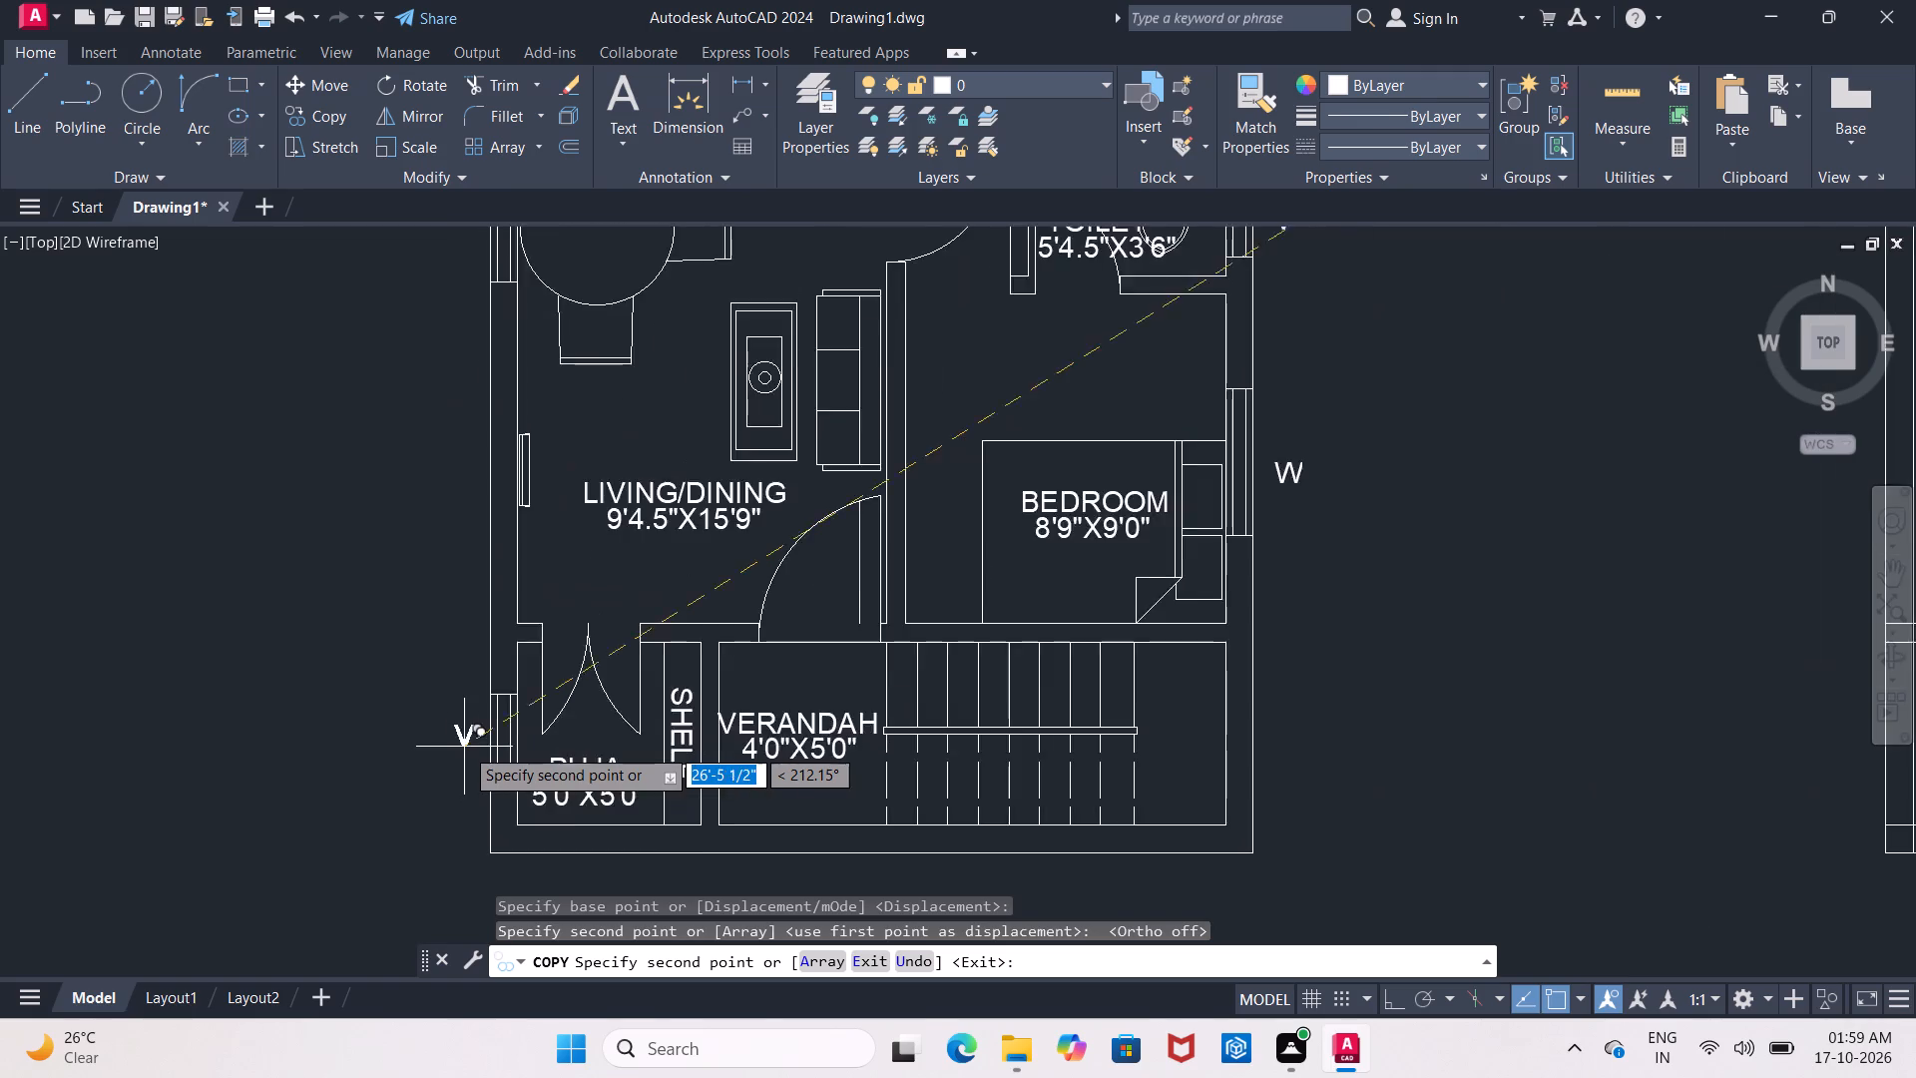
scroll(464, 747, "up", 3)
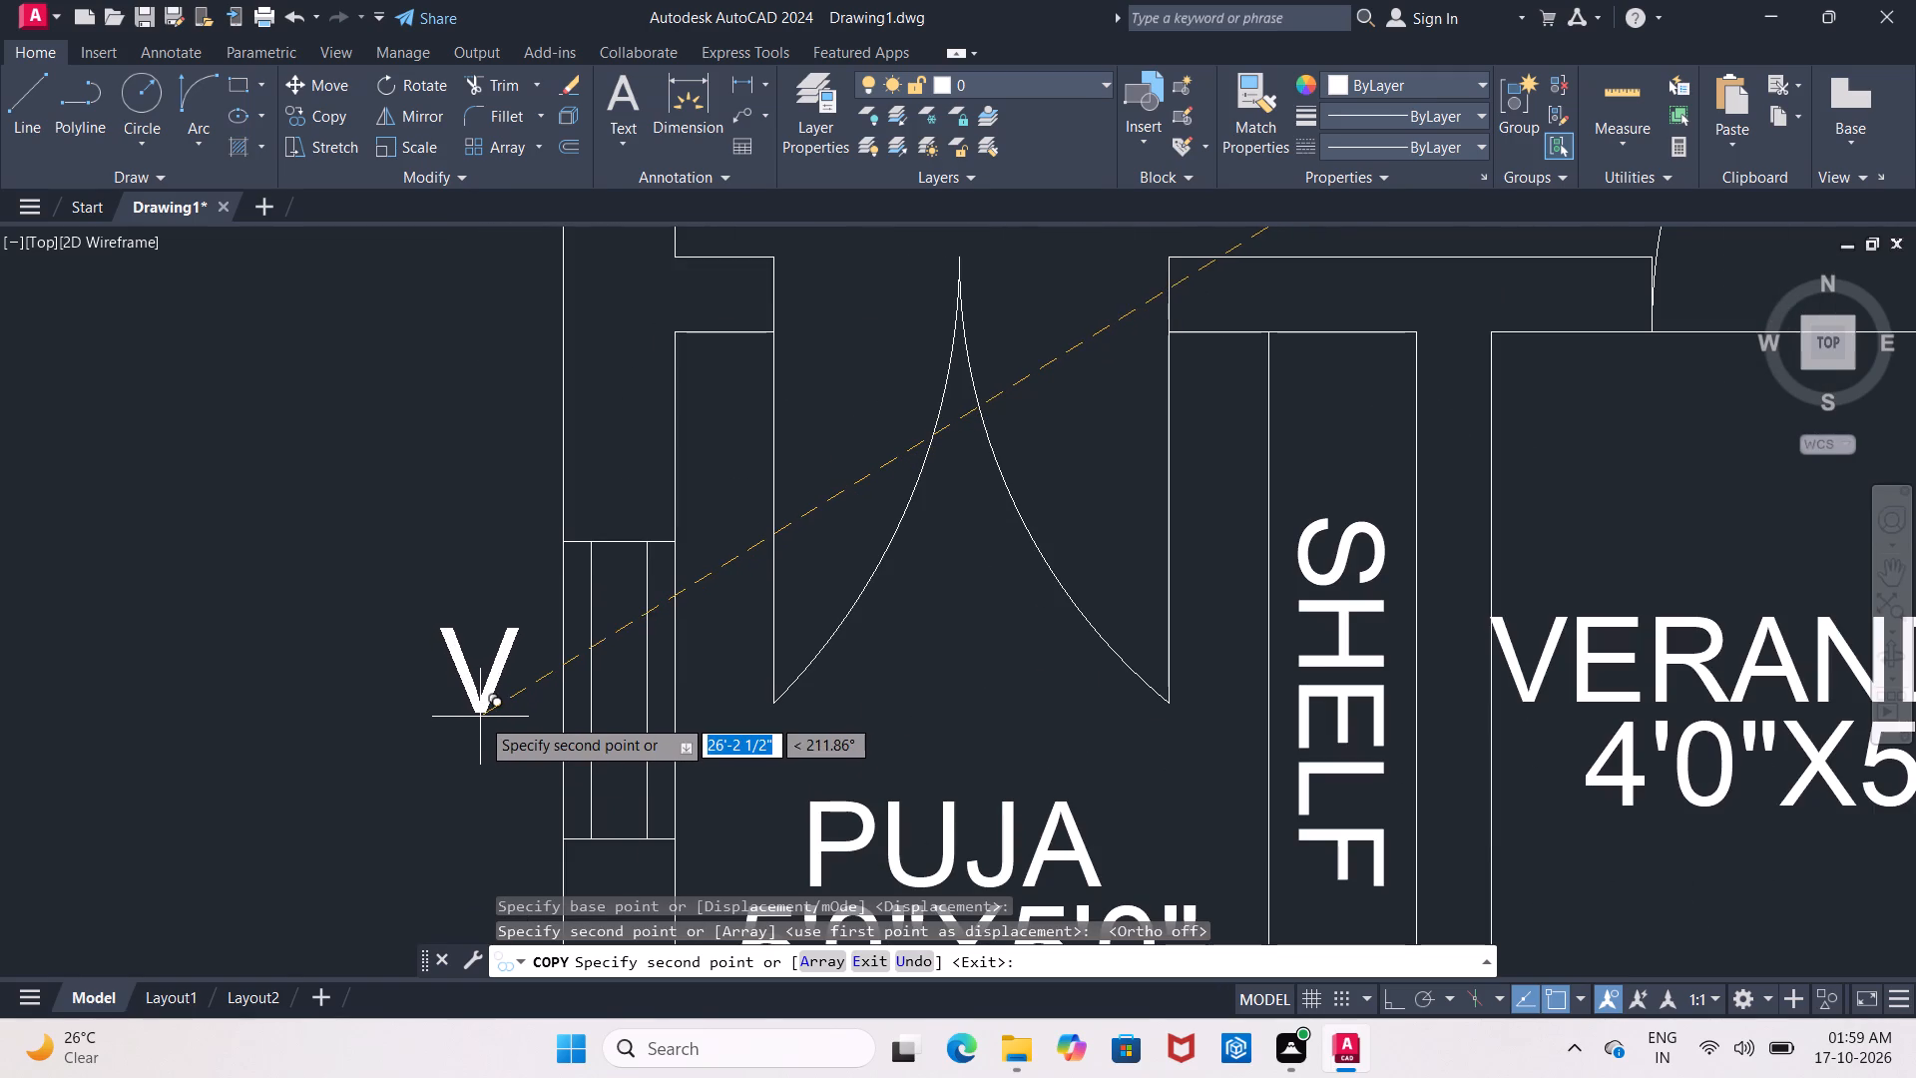
left_click(480, 717)
scroll(487, 726, "down", 4)
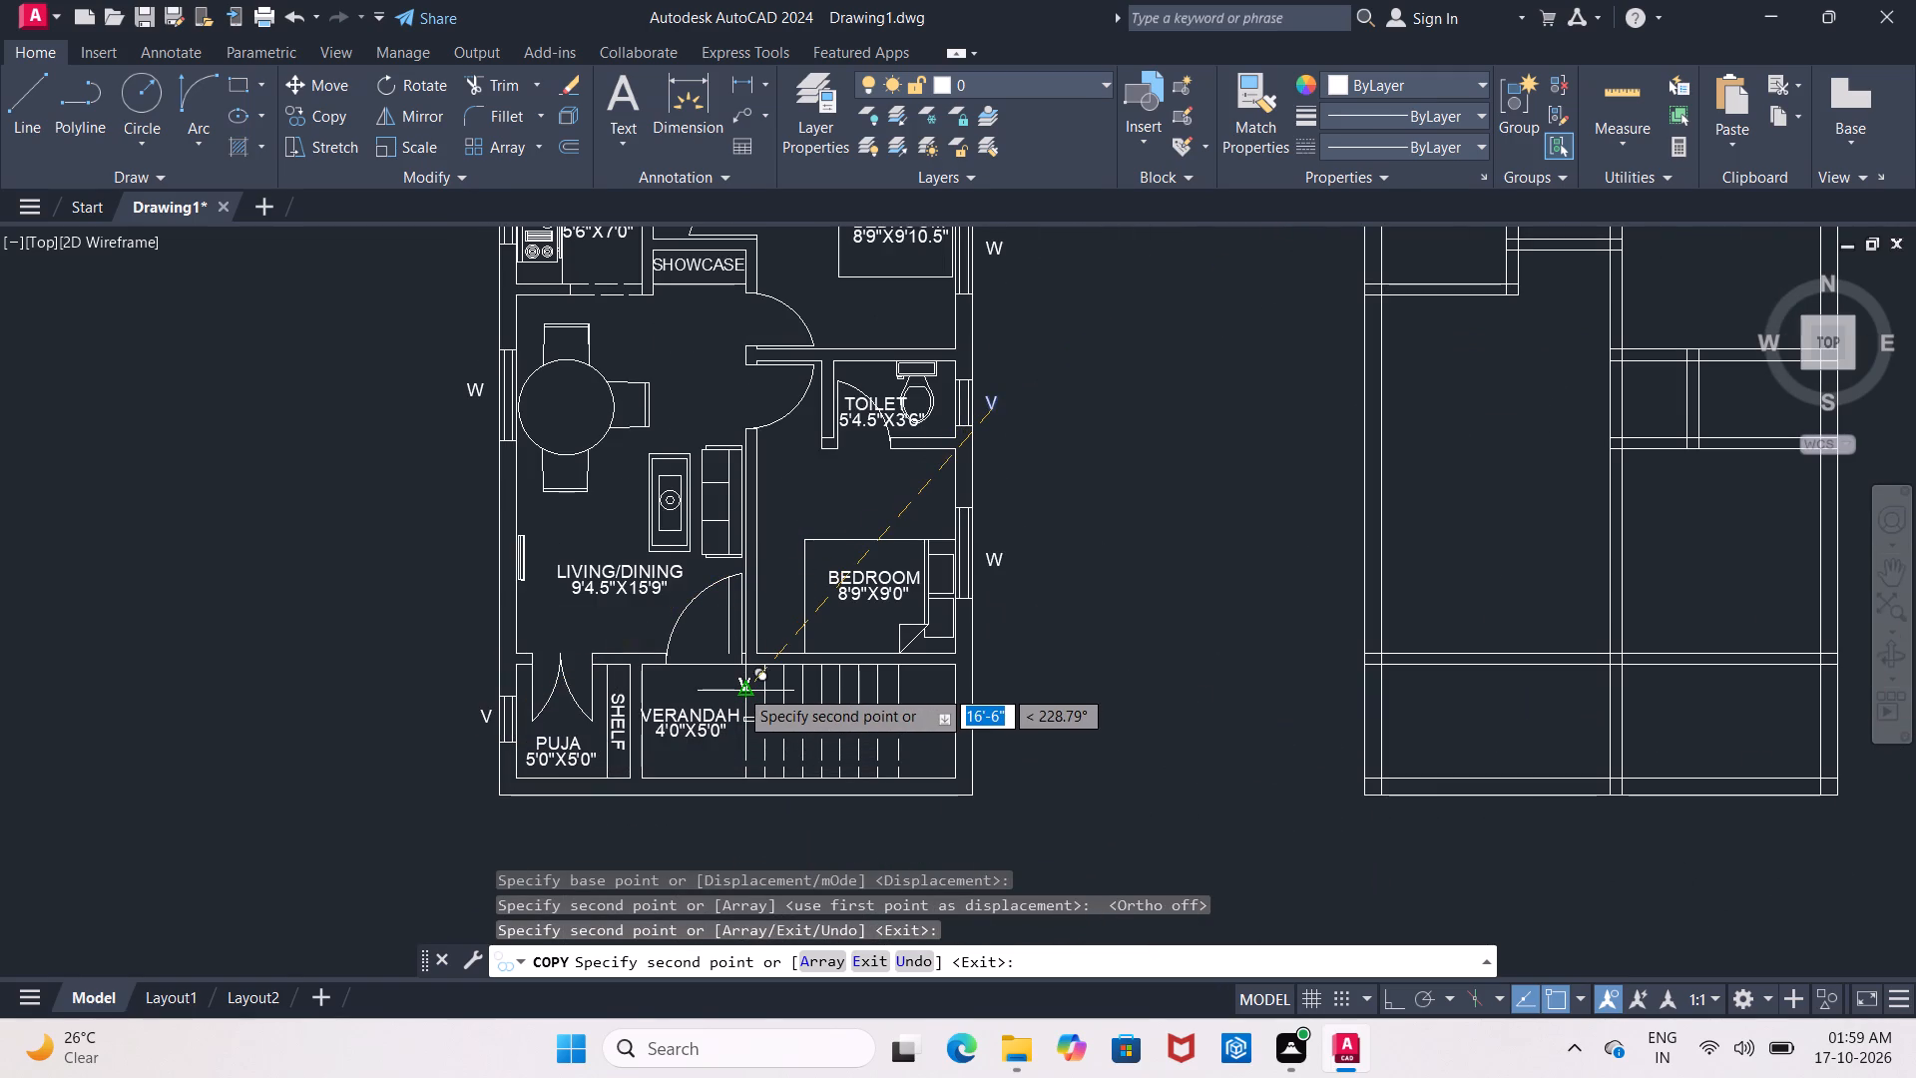
key("Escape")
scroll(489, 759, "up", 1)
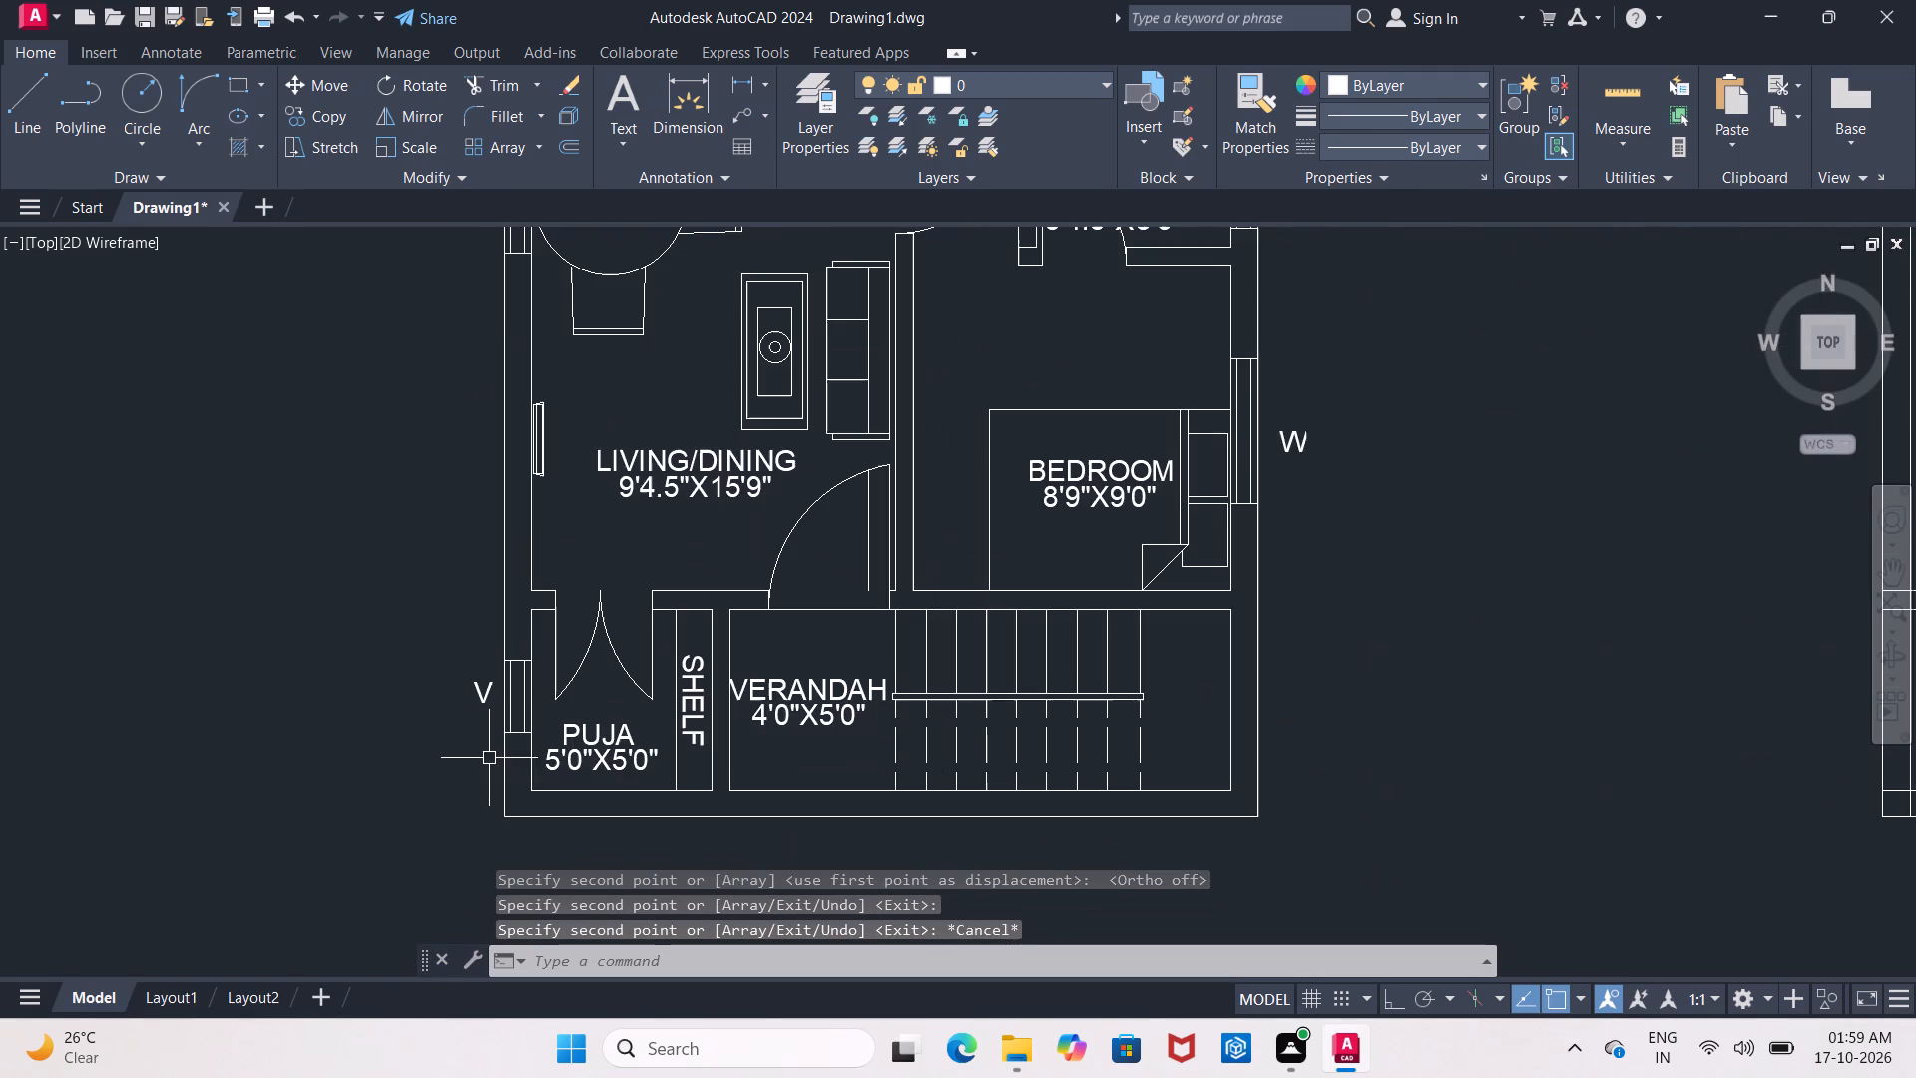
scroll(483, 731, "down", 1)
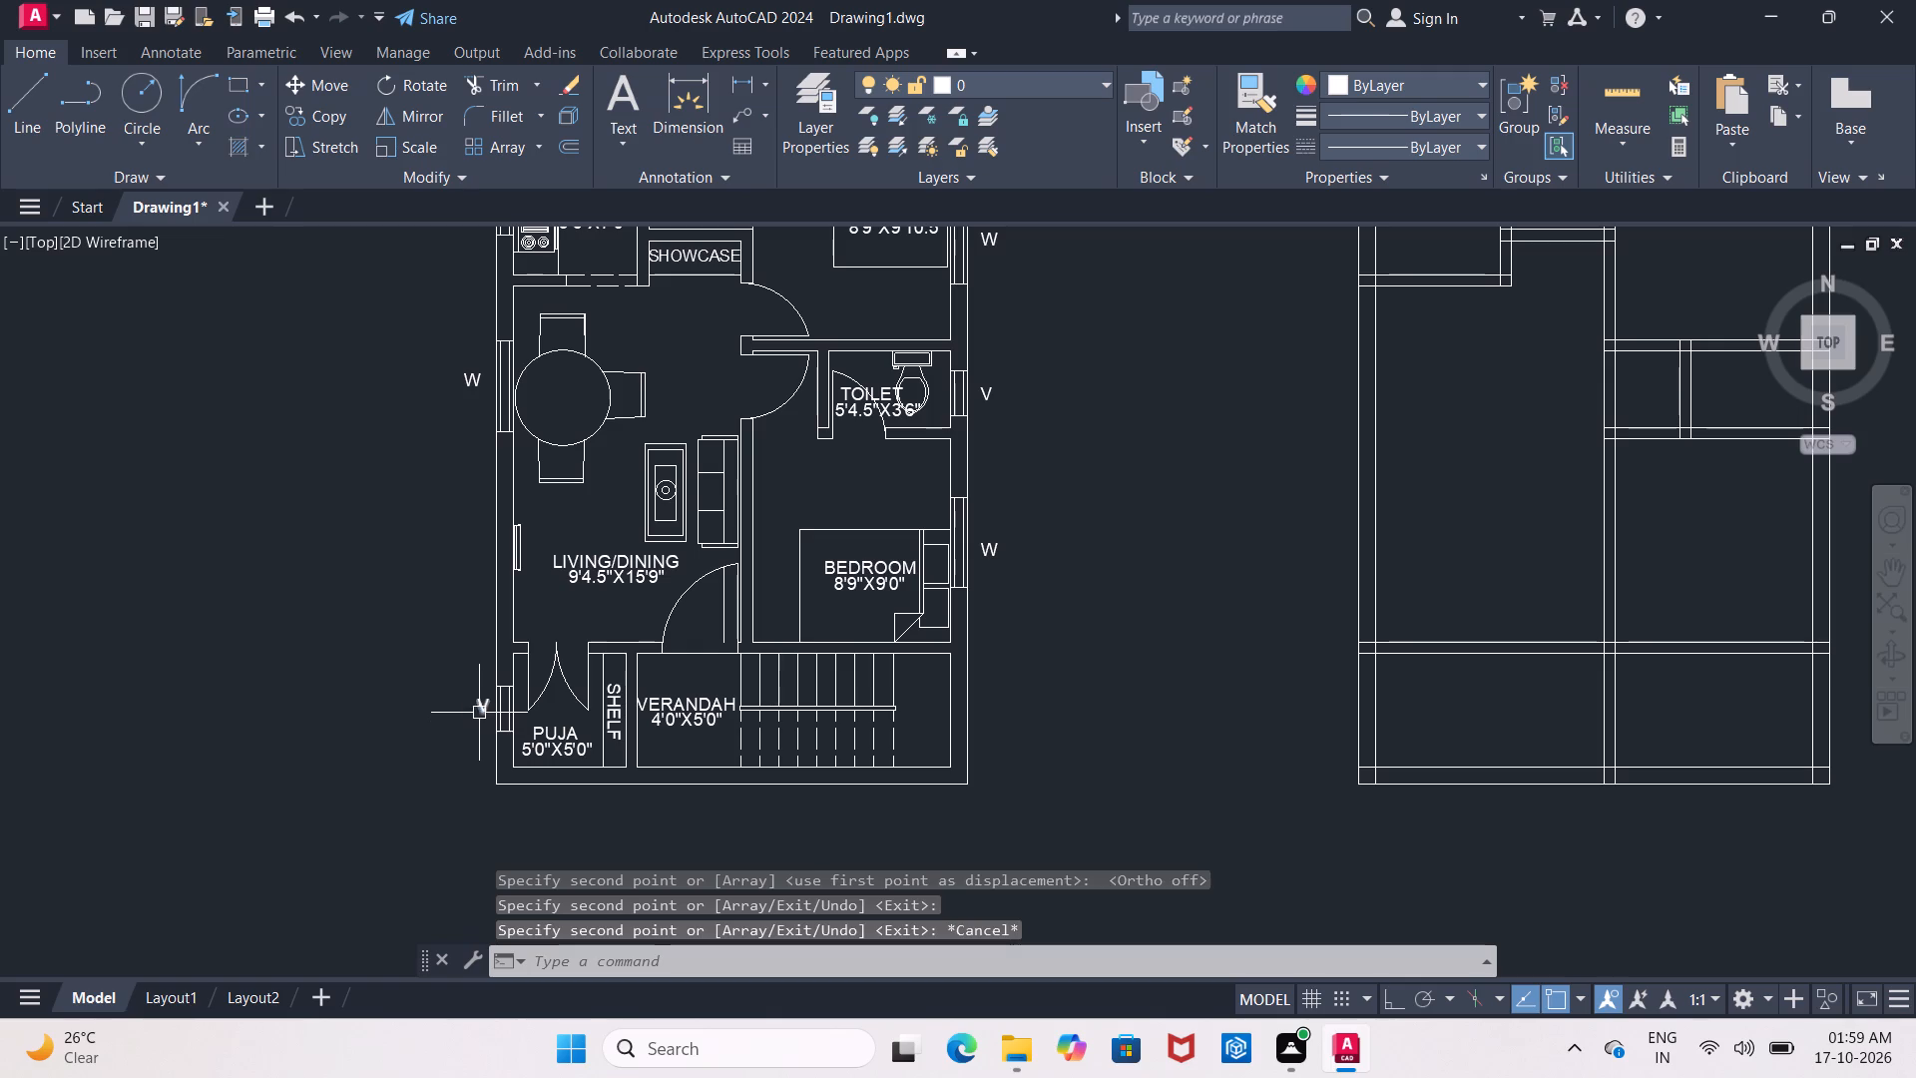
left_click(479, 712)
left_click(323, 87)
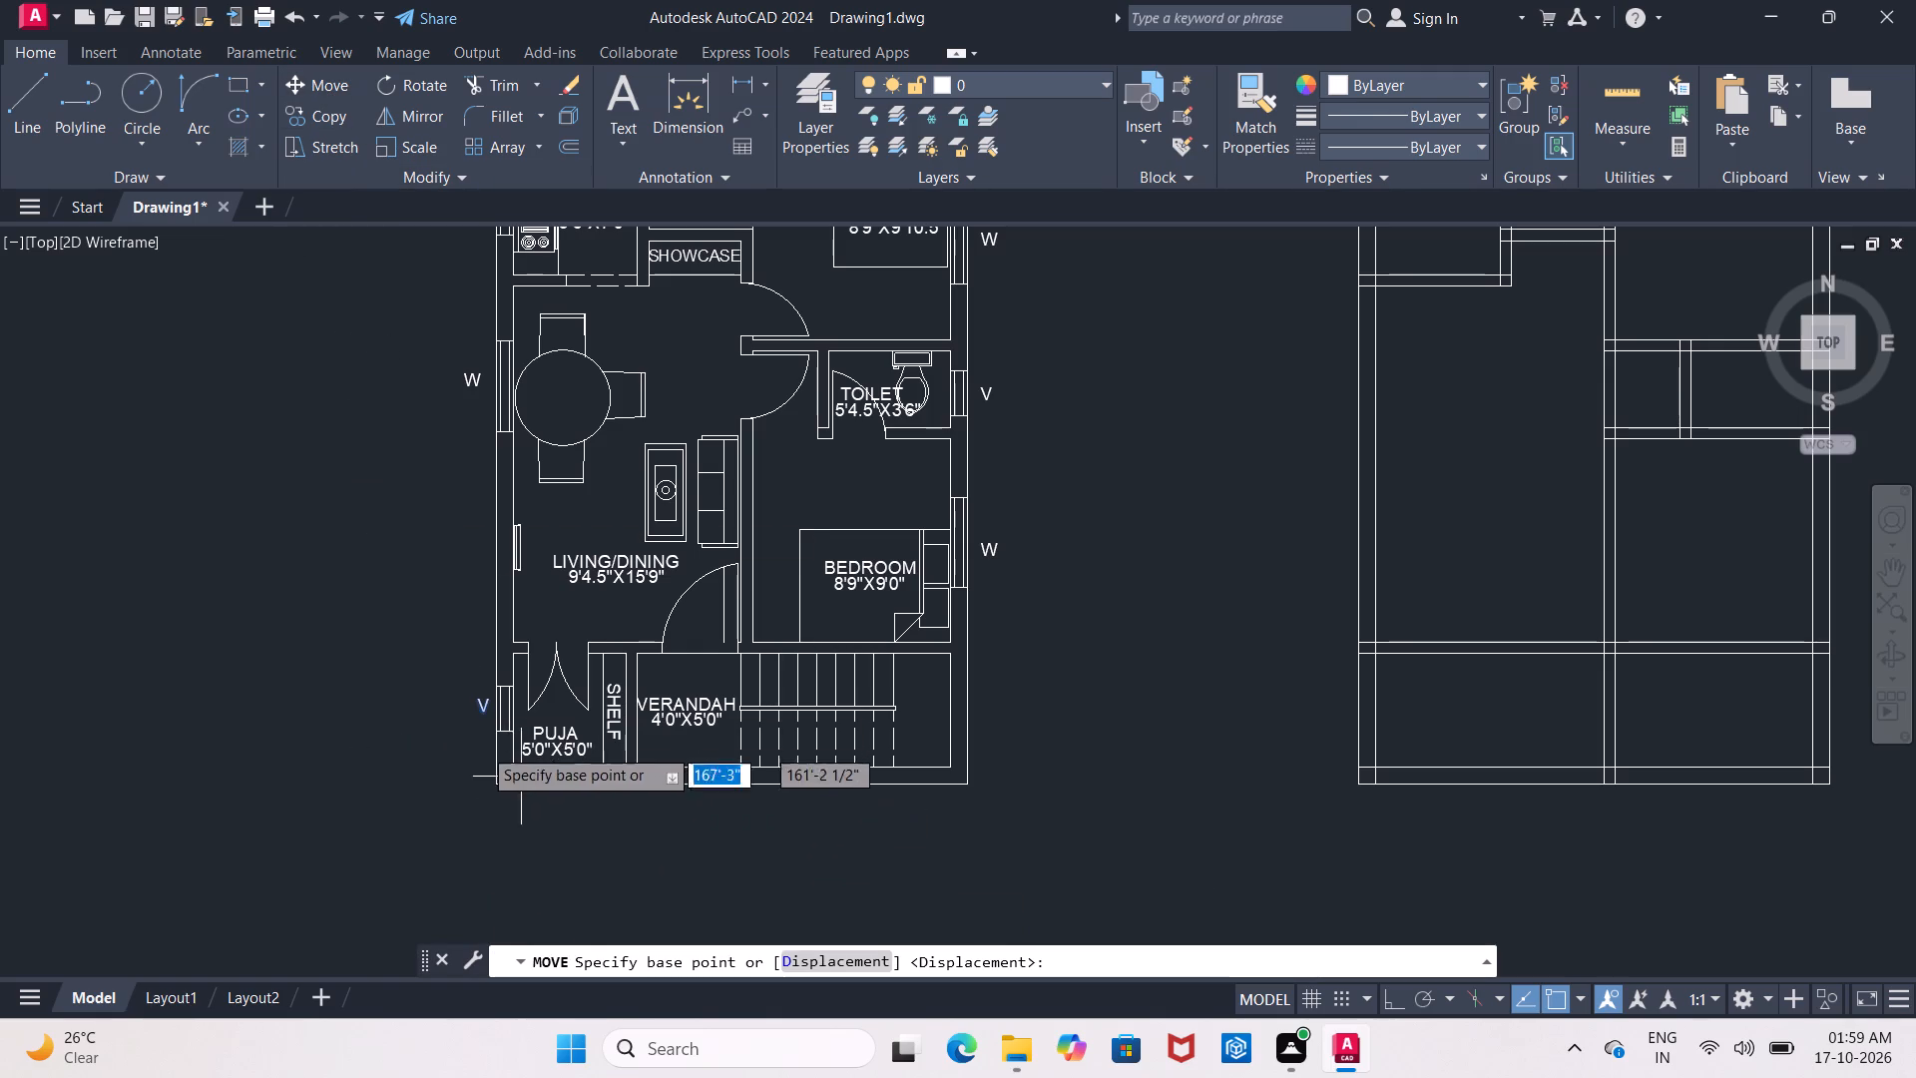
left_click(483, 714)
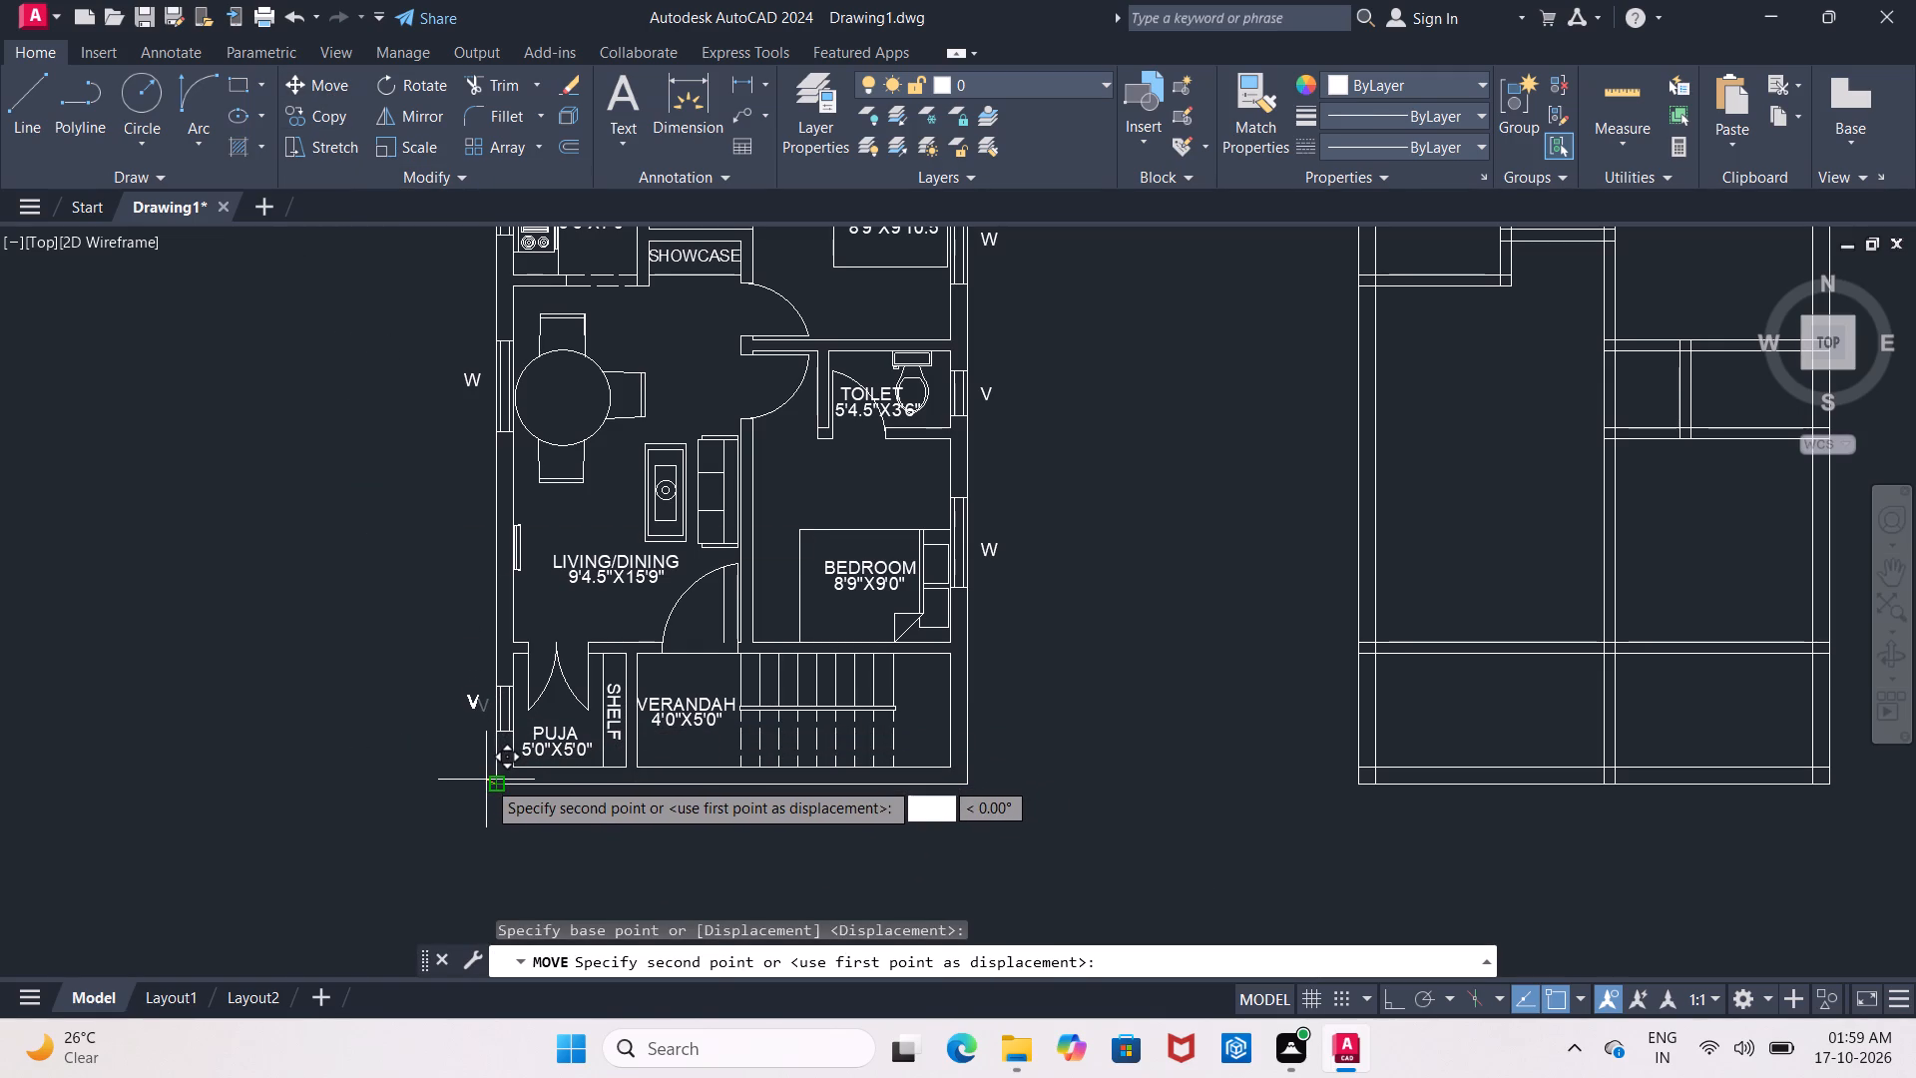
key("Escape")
Move the puja room window's V text slightly outward, away from the outer wall.
scroll(484, 766, "up", 1)
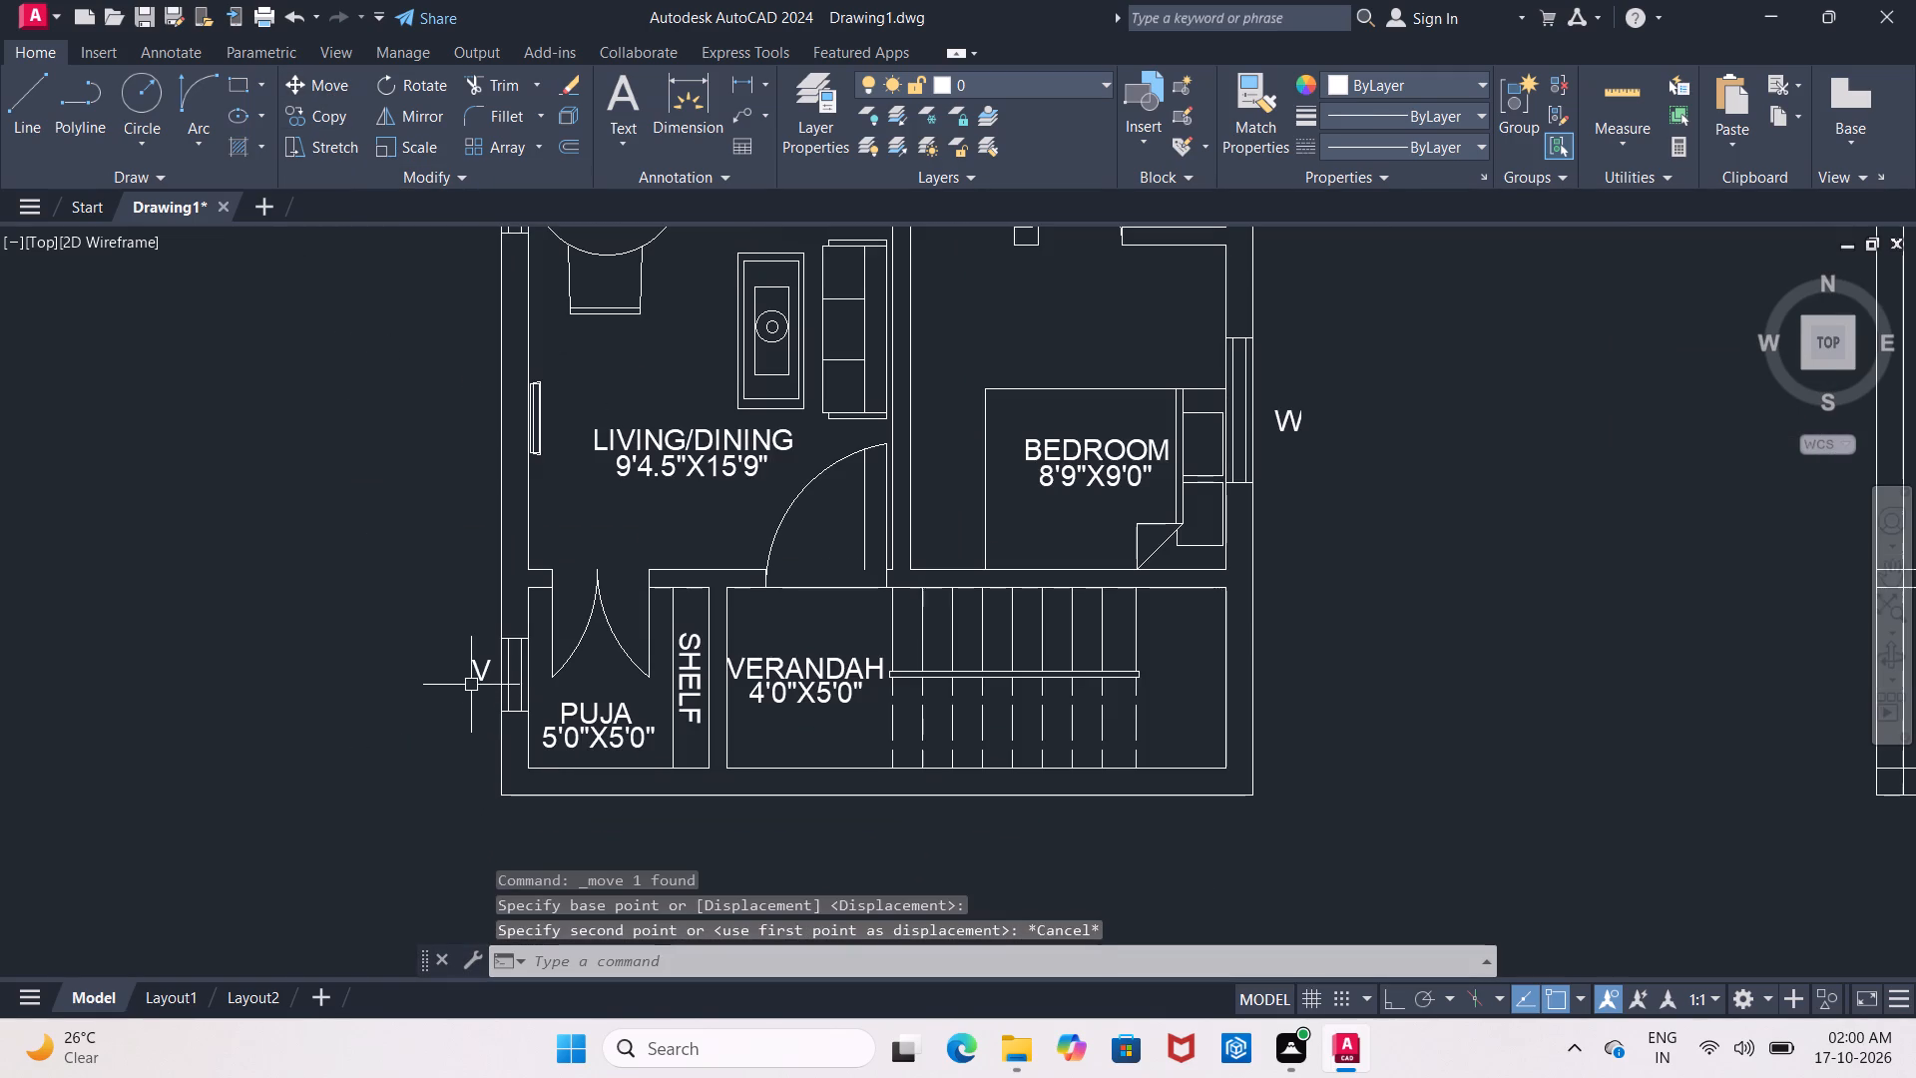
left_click(476, 677)
left_click(318, 92)
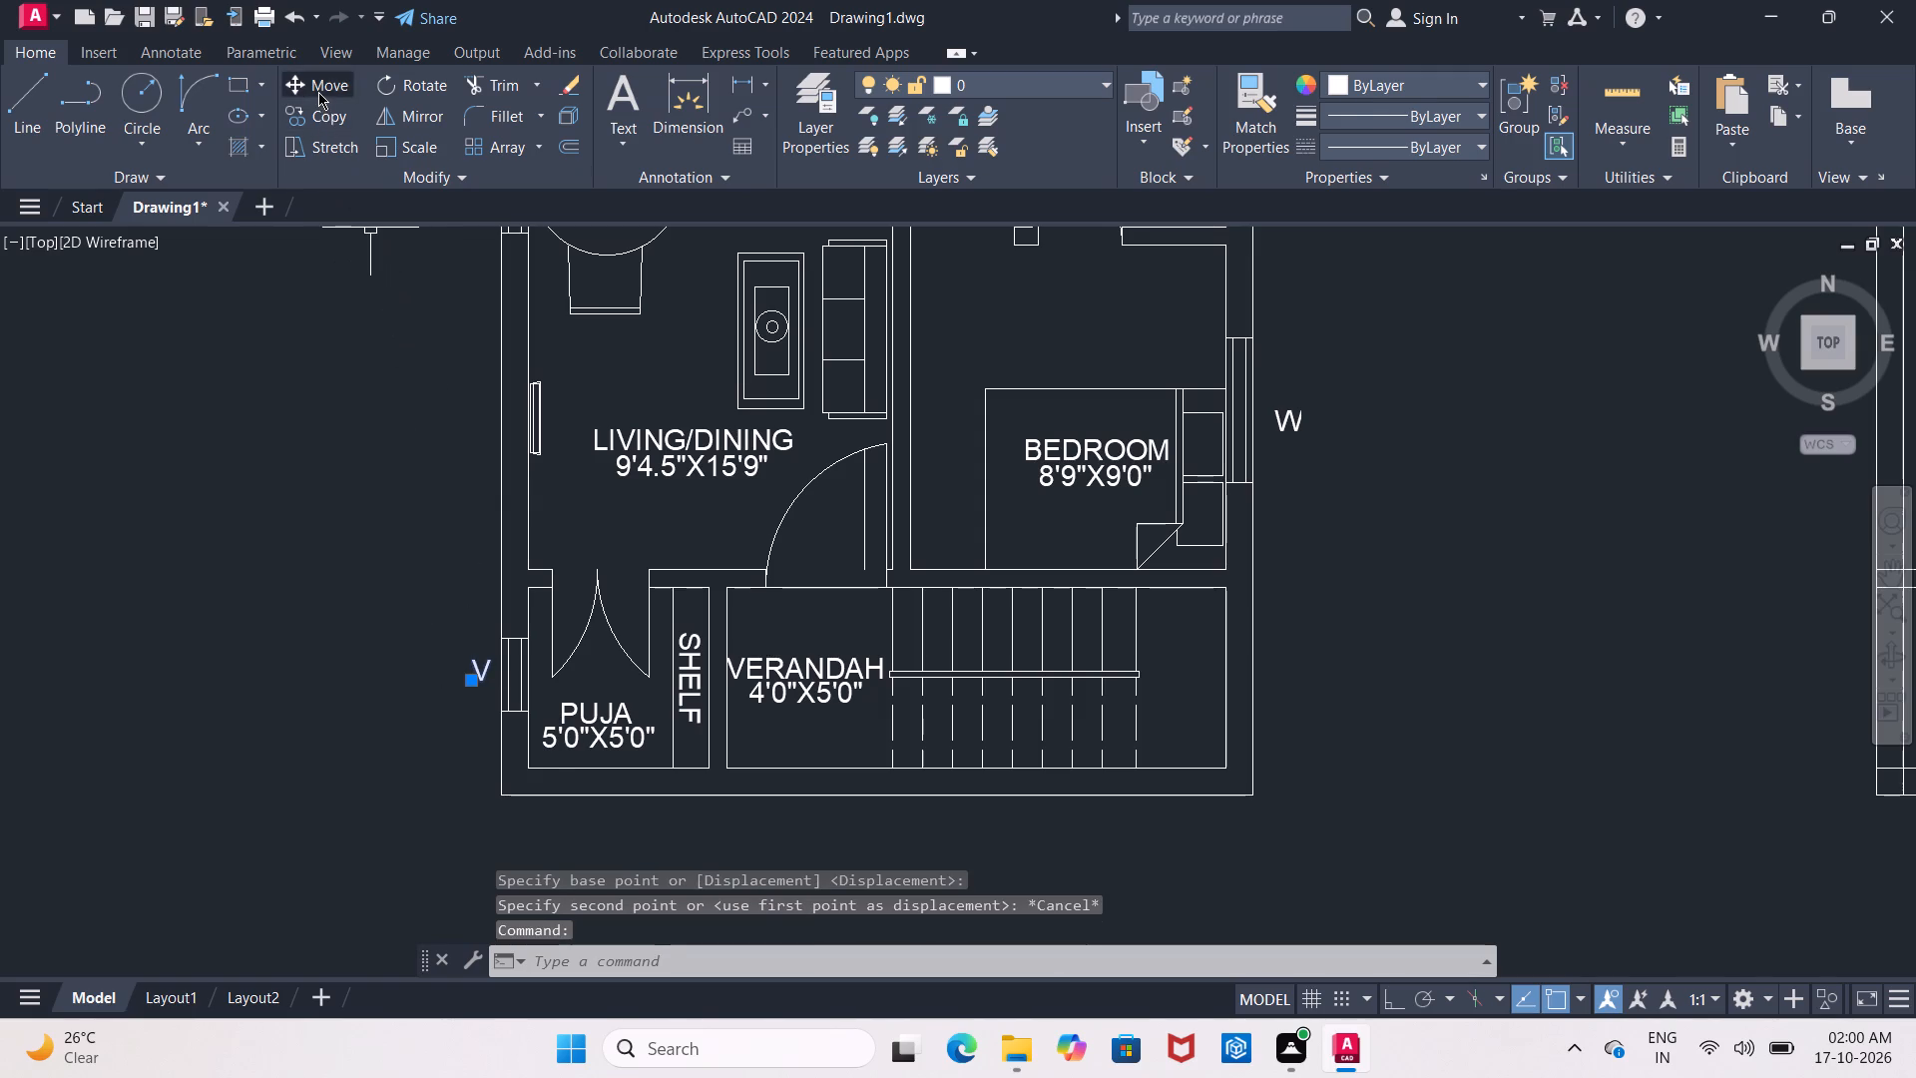
left_click(480, 679)
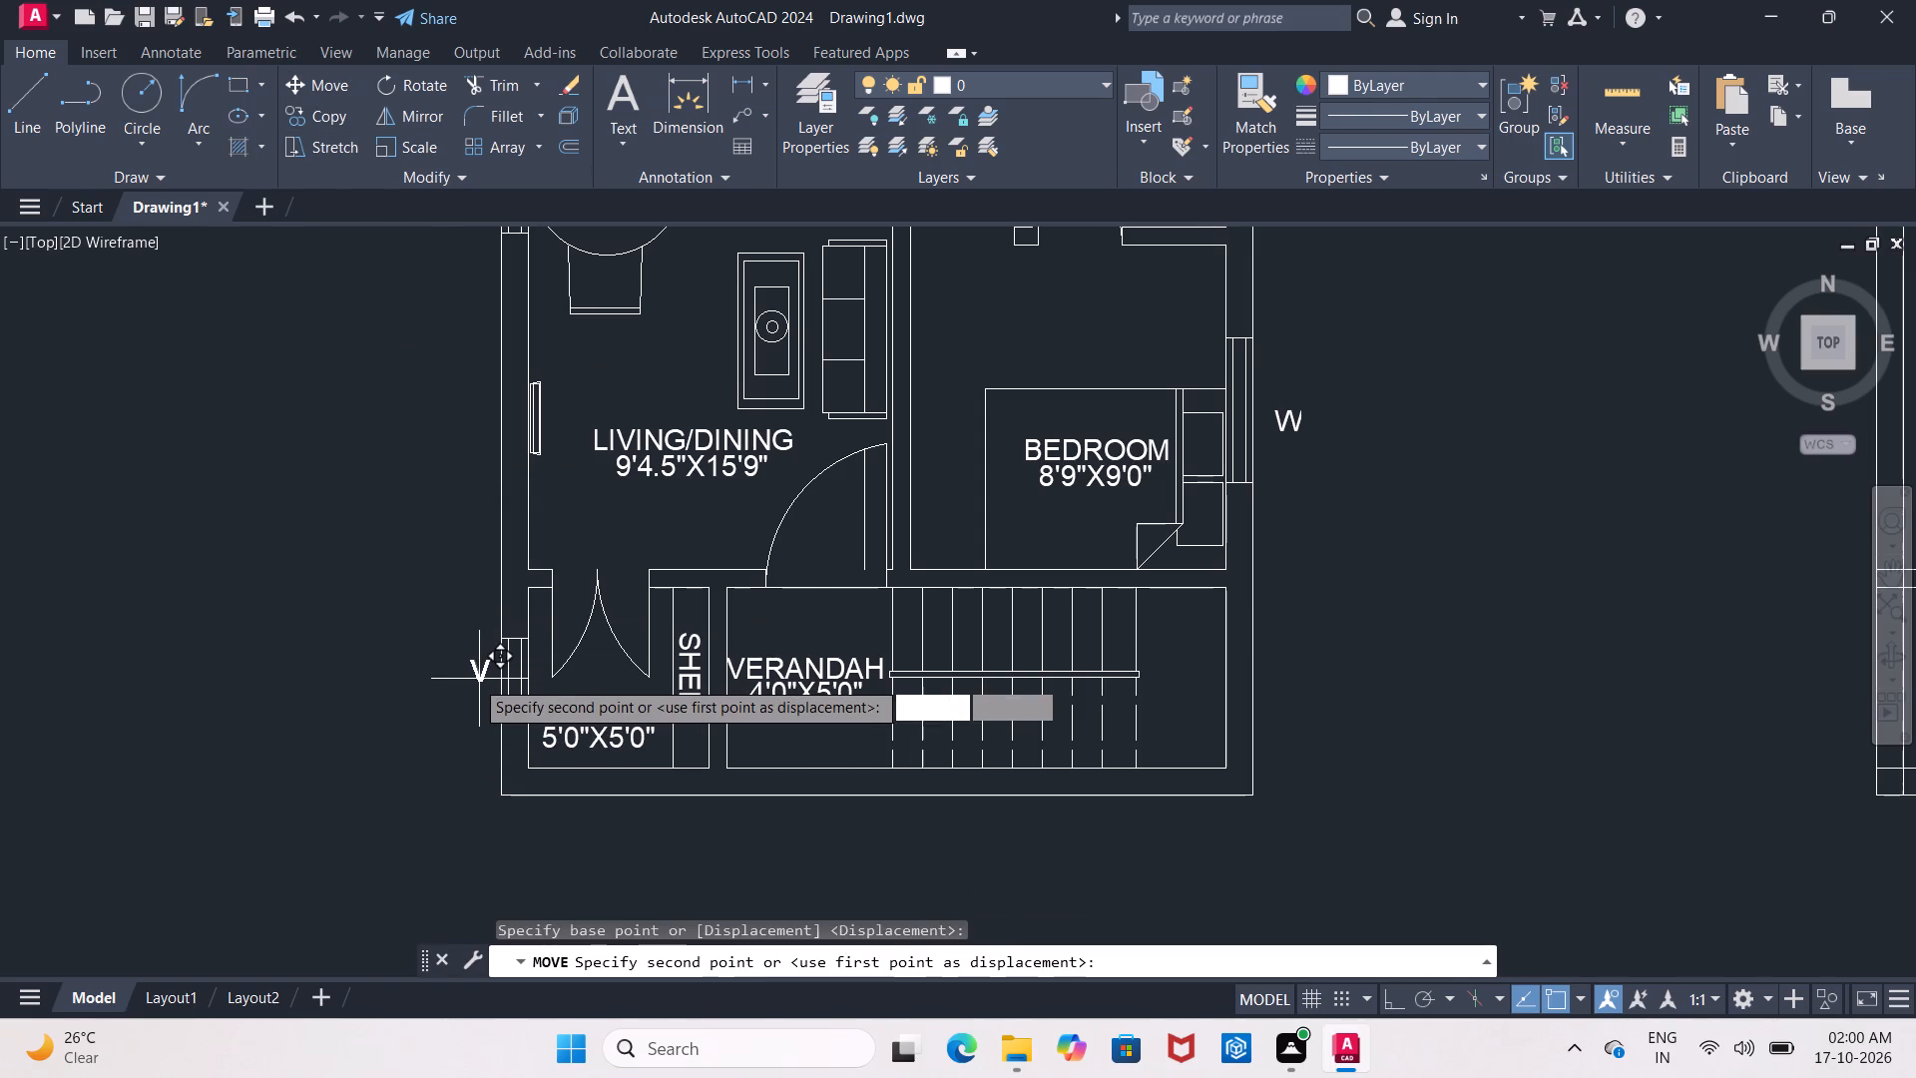
left_click(472, 679)
Move the puja room window's V text about 2" further away from the outer wall.
scroll(474, 689, "down", 2)
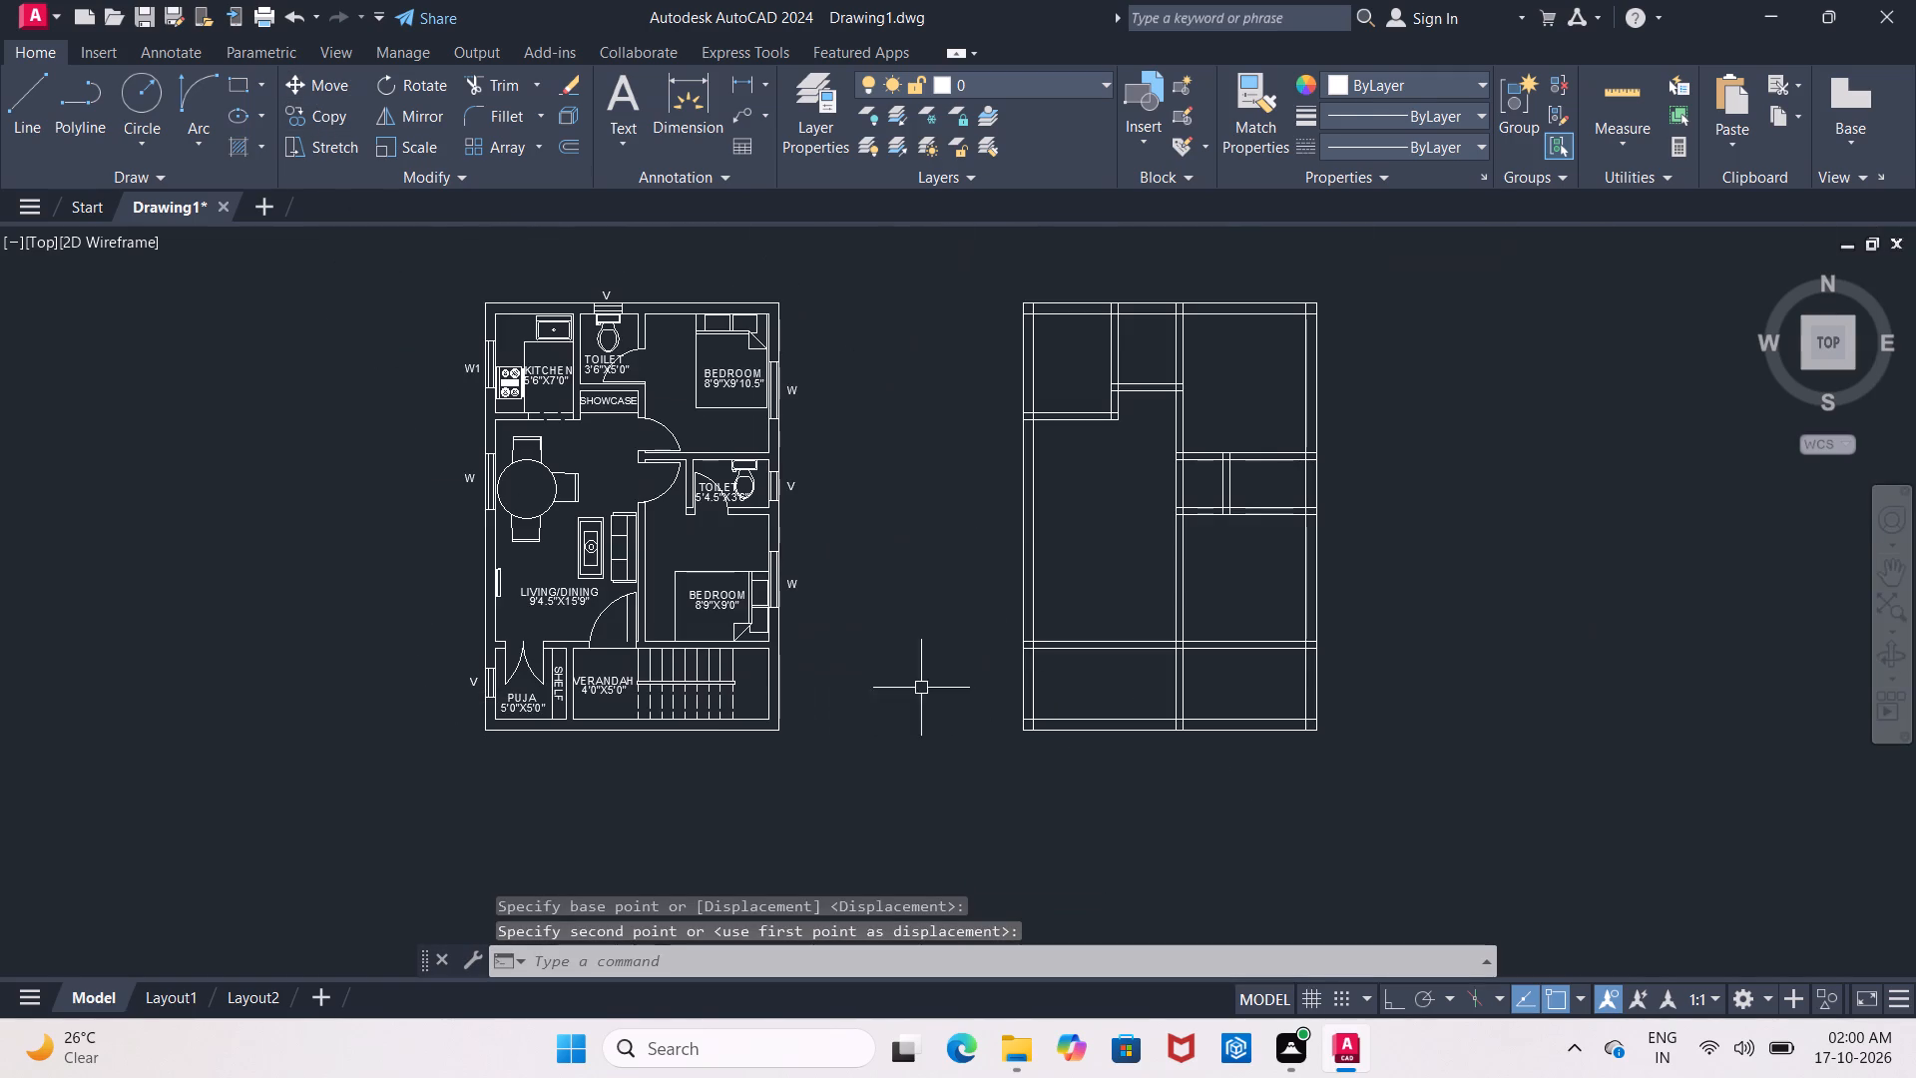
scroll(474, 694, "up", 1)
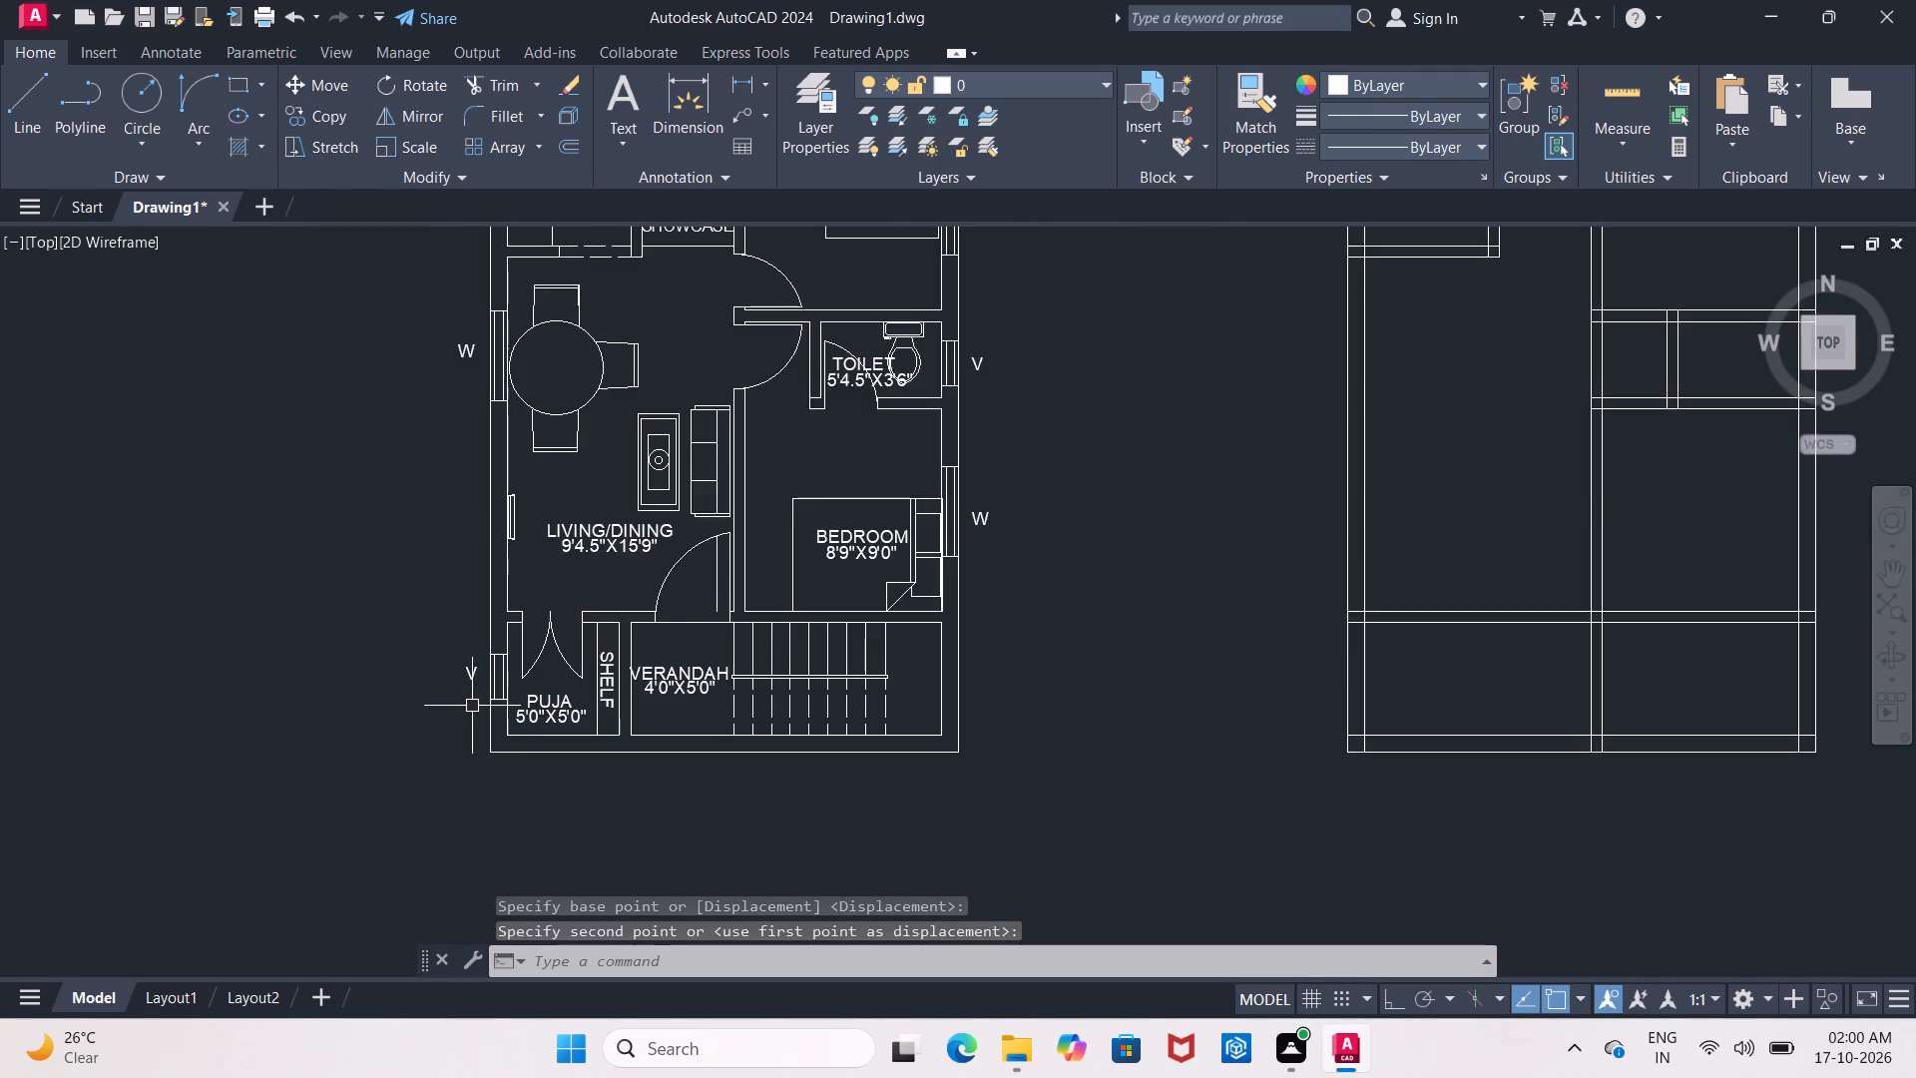
scroll(472, 706, "up", 1)
left_click(475, 660)
scroll(453, 624, "down", 1)
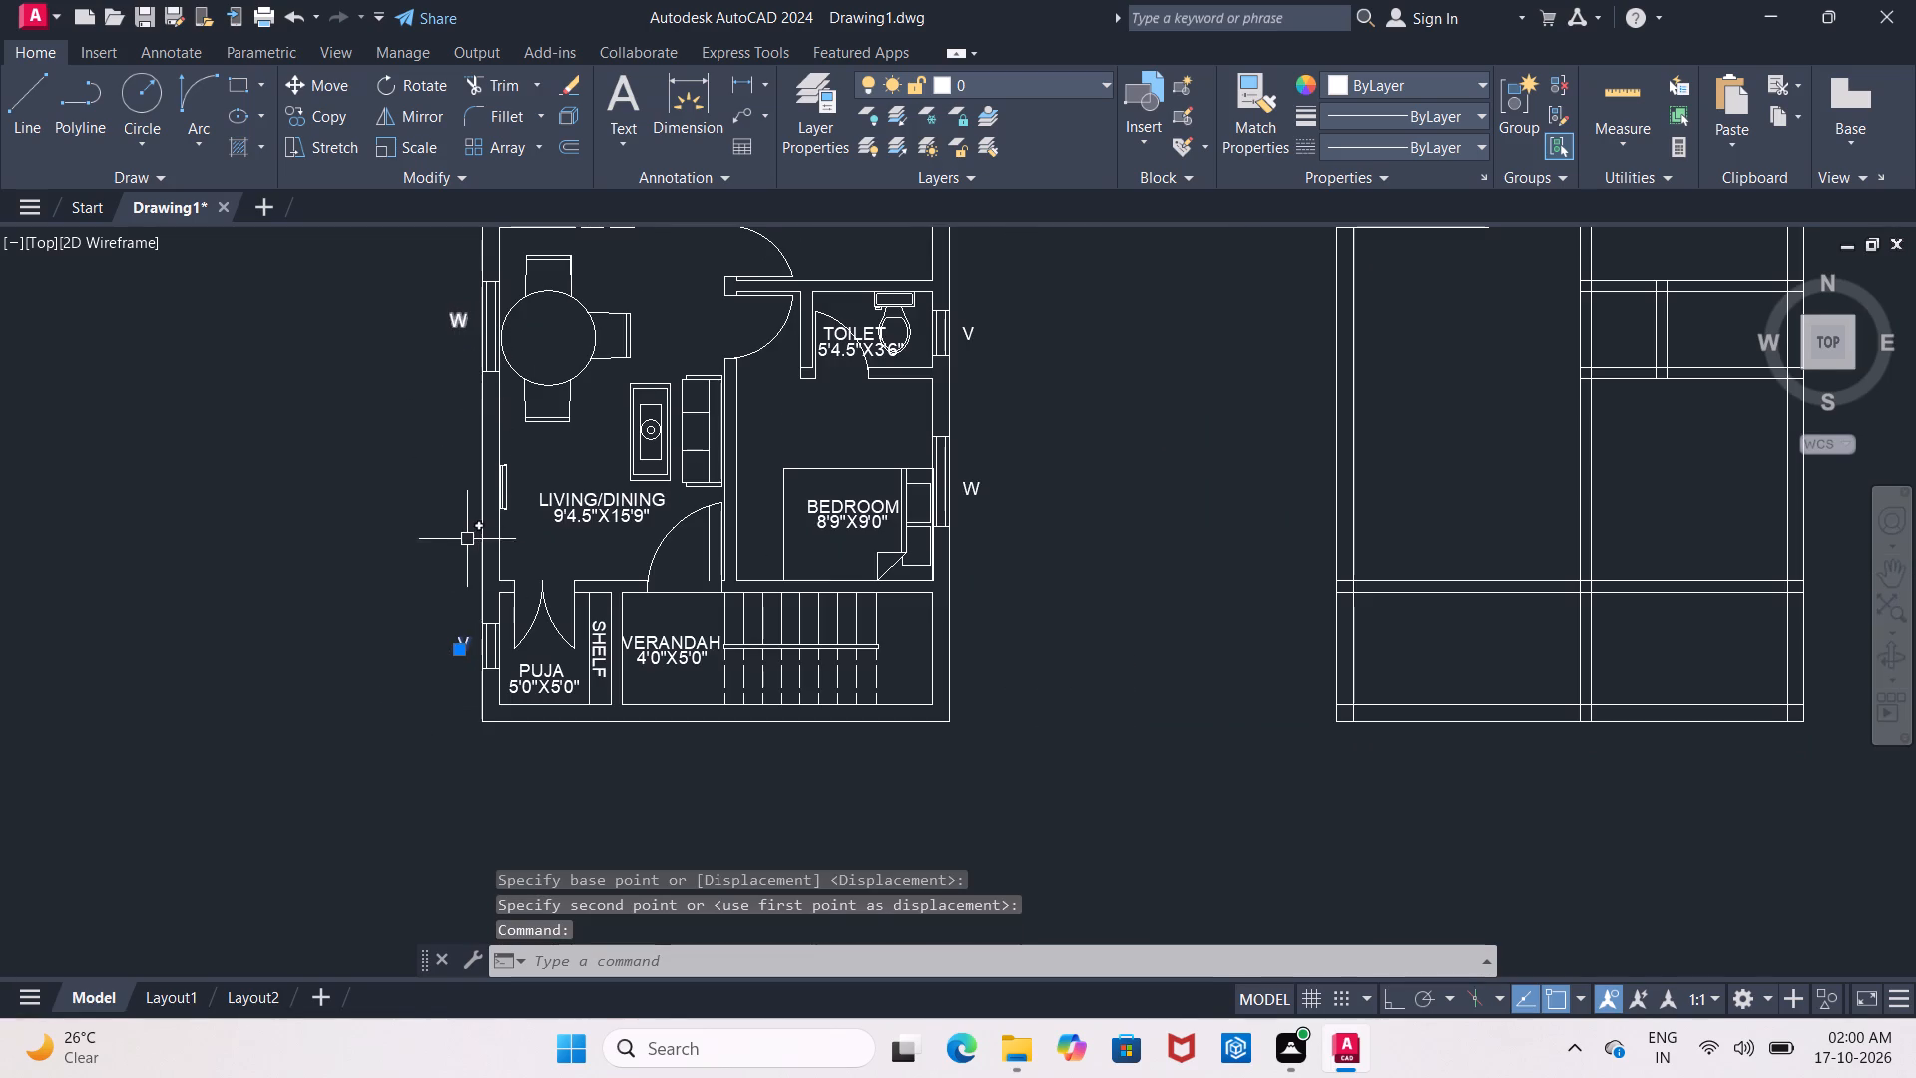
left_click(312, 91)
scroll(513, 716, "up", 2)
scroll(441, 640, "up", 2)
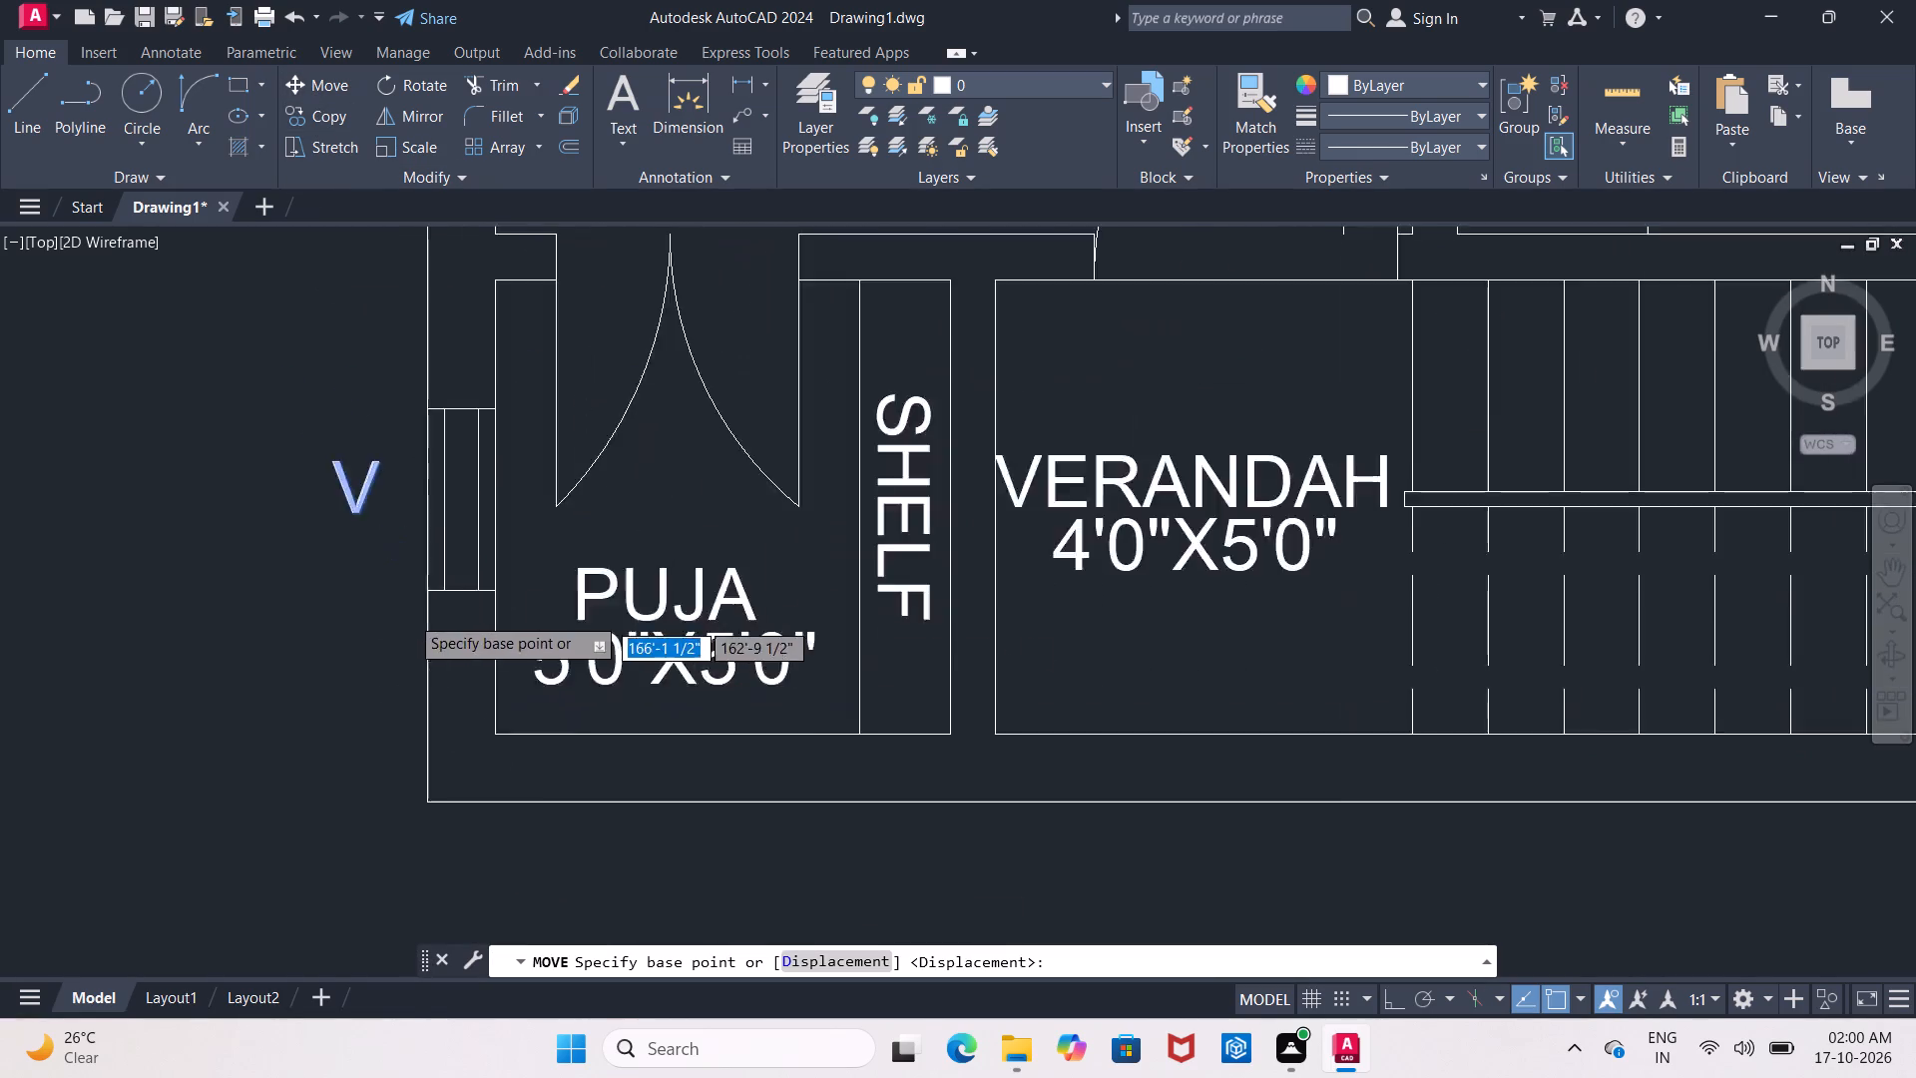
left_click(315, 454)
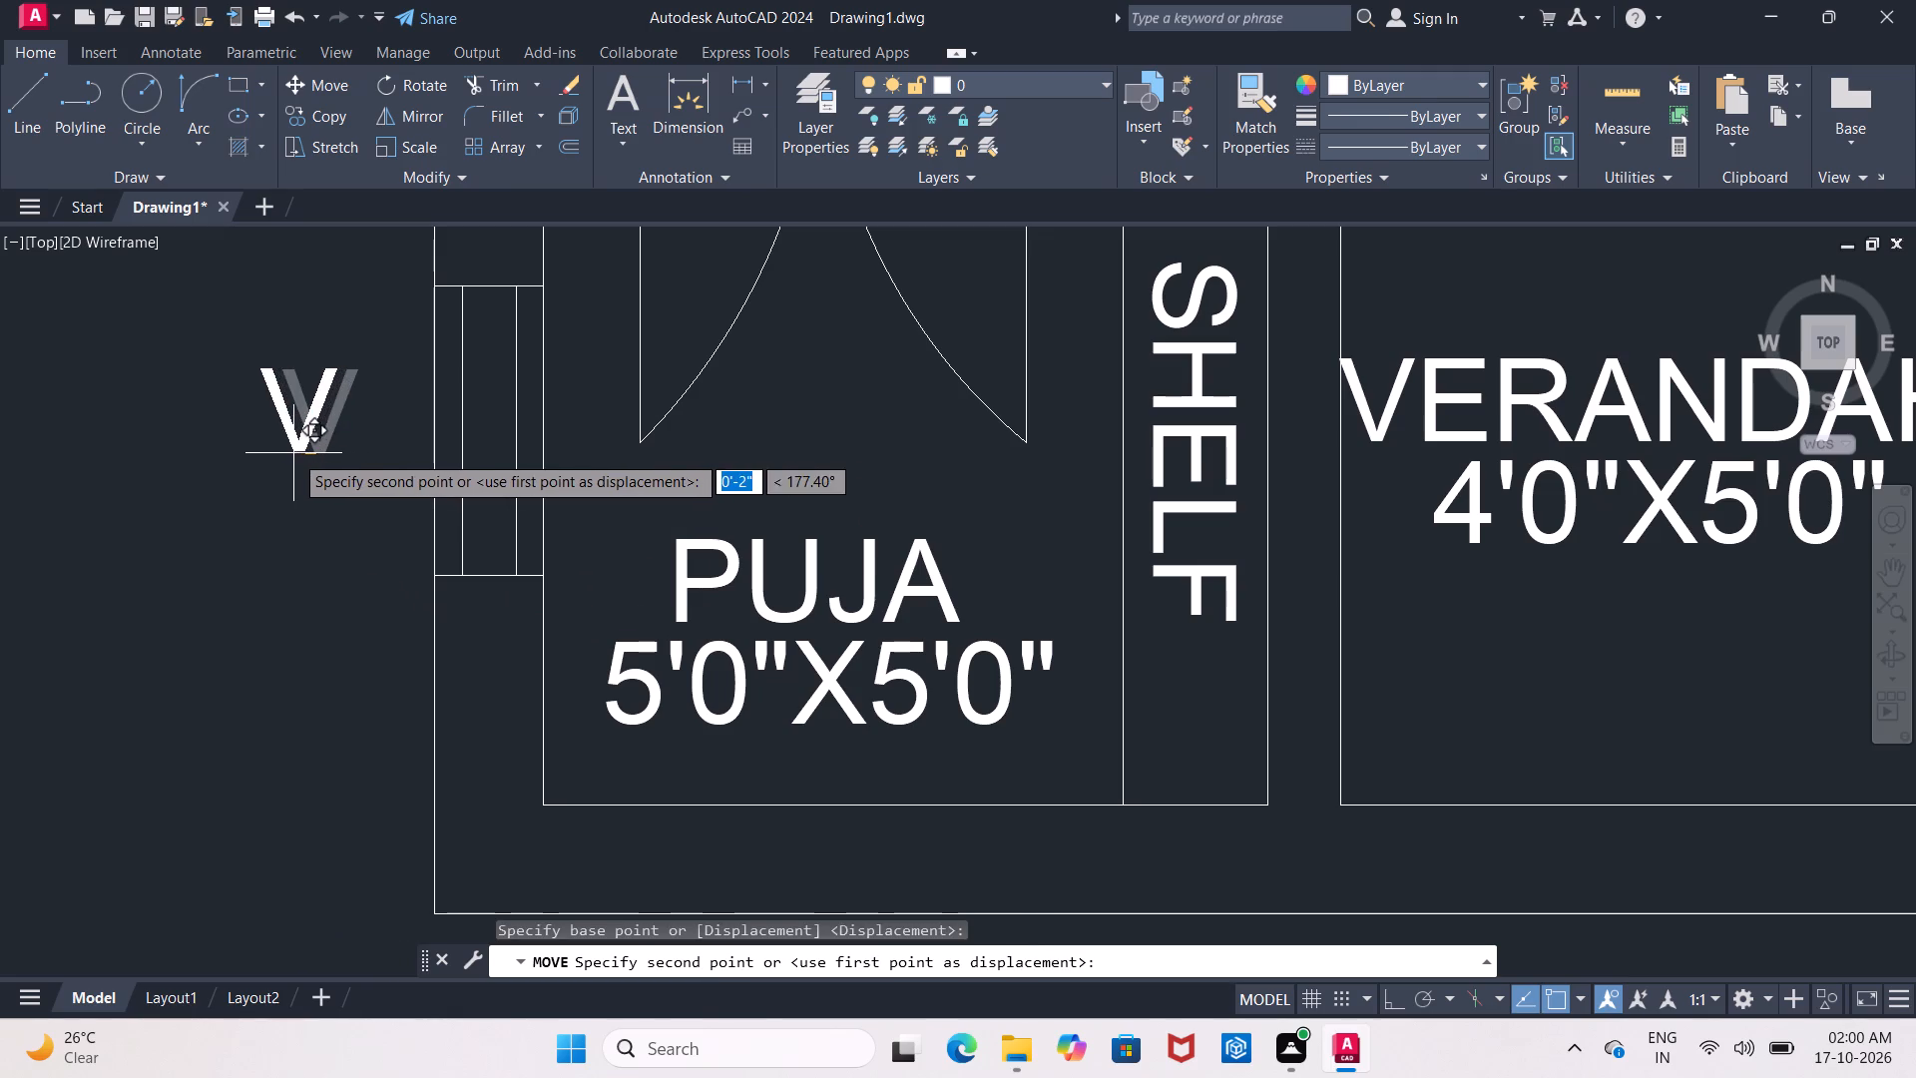
left_click(293, 453)
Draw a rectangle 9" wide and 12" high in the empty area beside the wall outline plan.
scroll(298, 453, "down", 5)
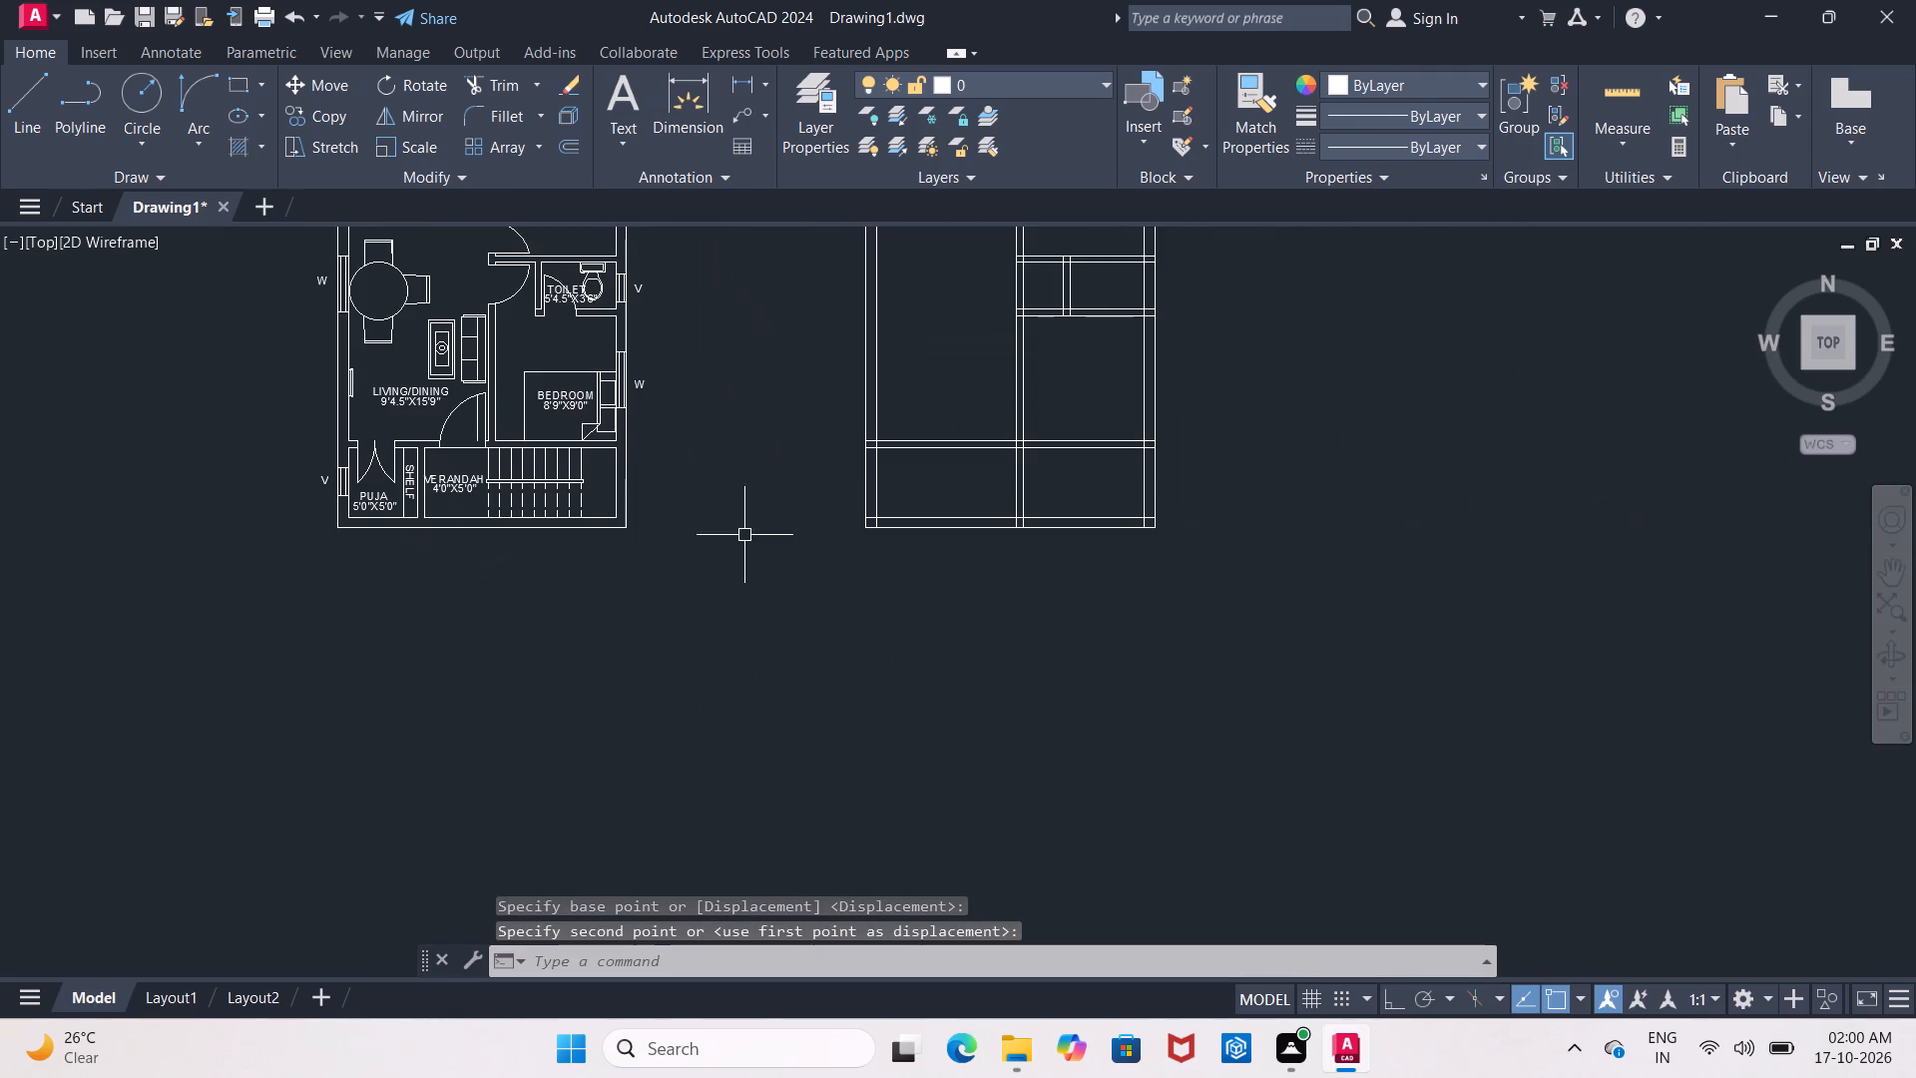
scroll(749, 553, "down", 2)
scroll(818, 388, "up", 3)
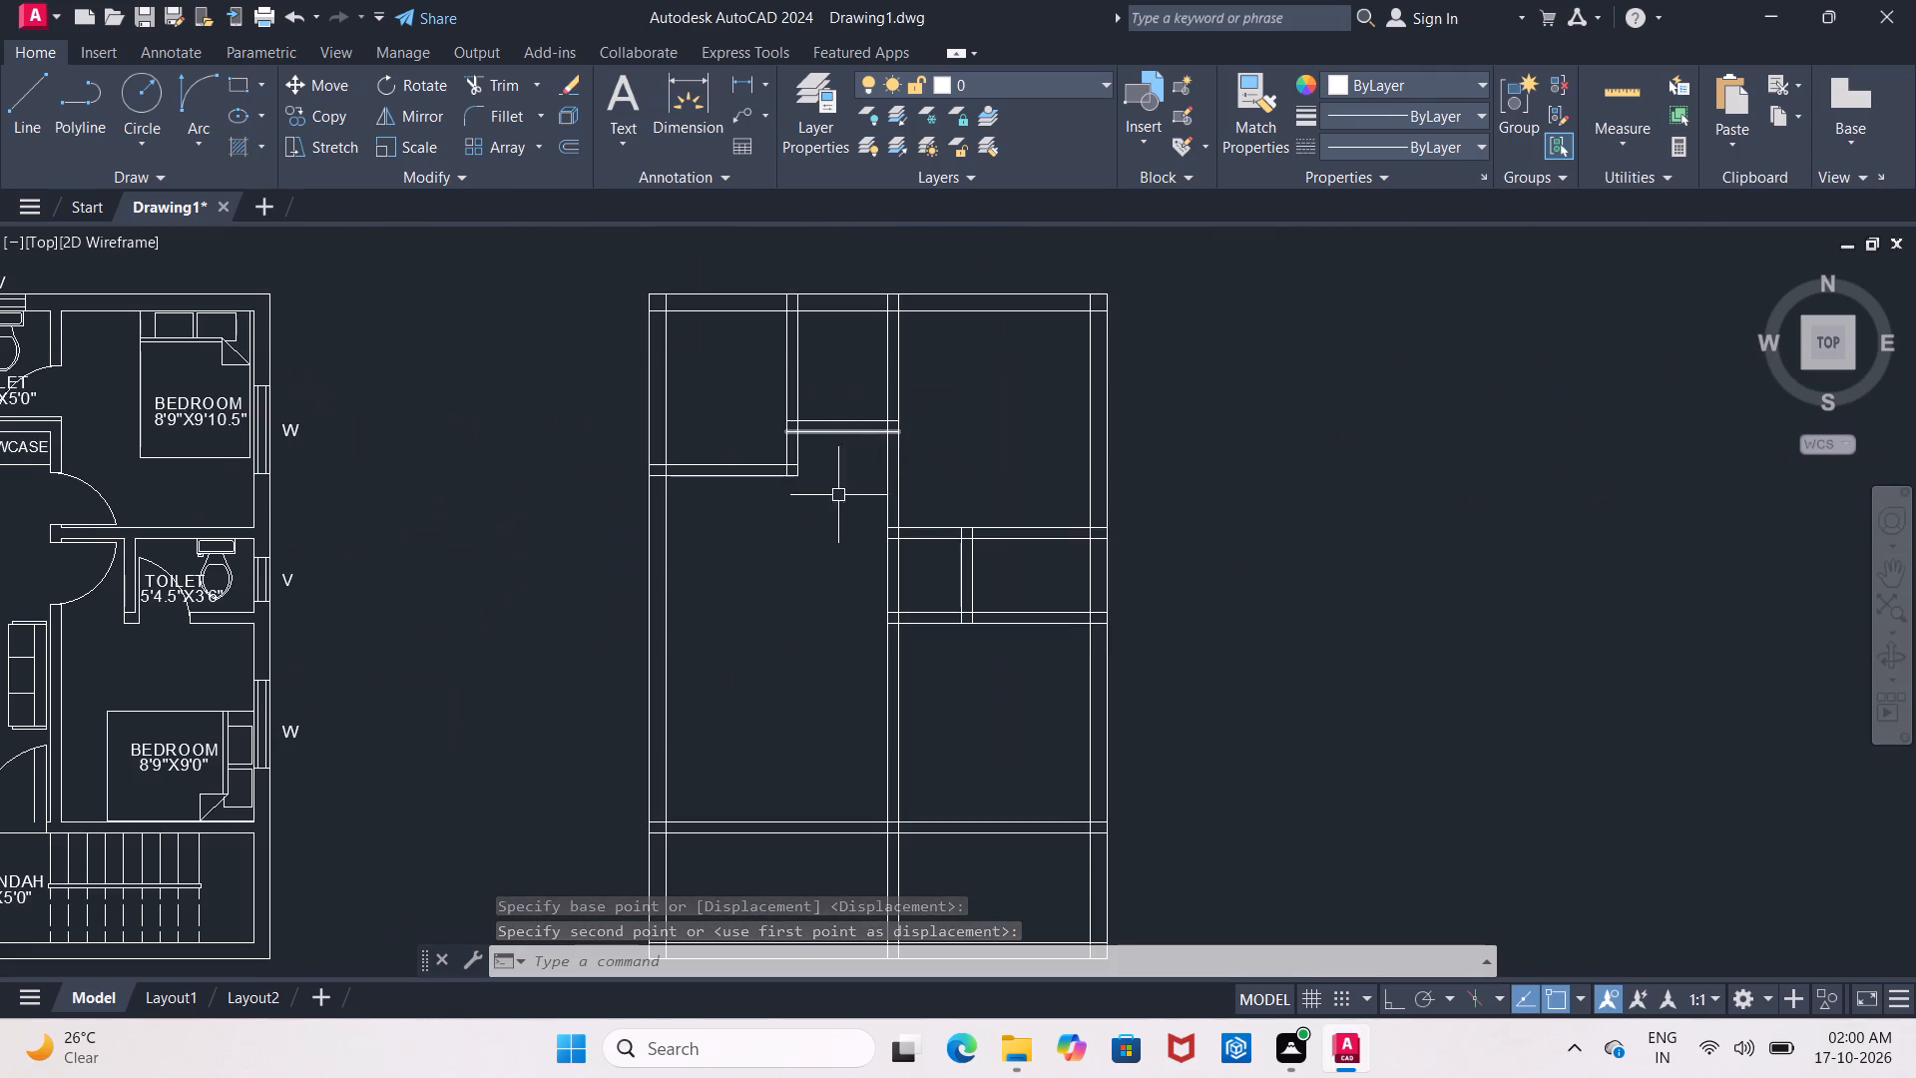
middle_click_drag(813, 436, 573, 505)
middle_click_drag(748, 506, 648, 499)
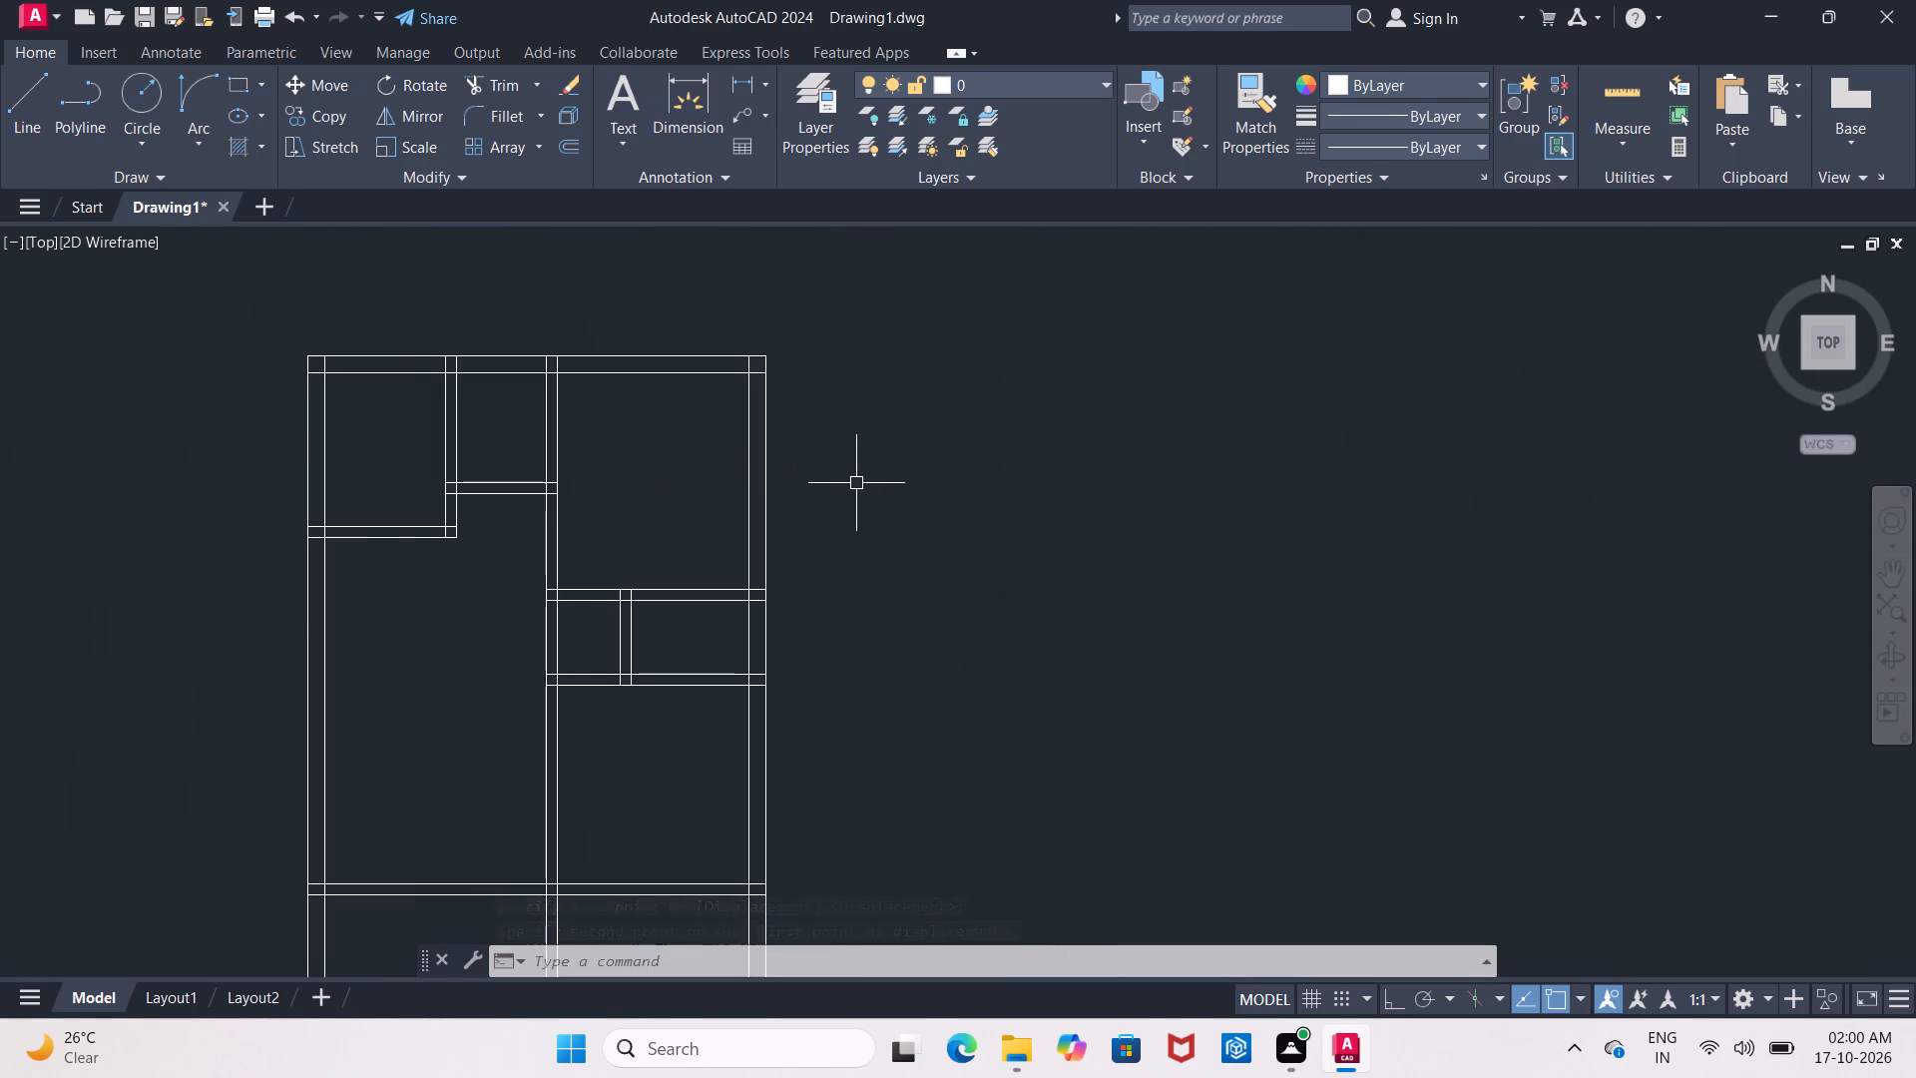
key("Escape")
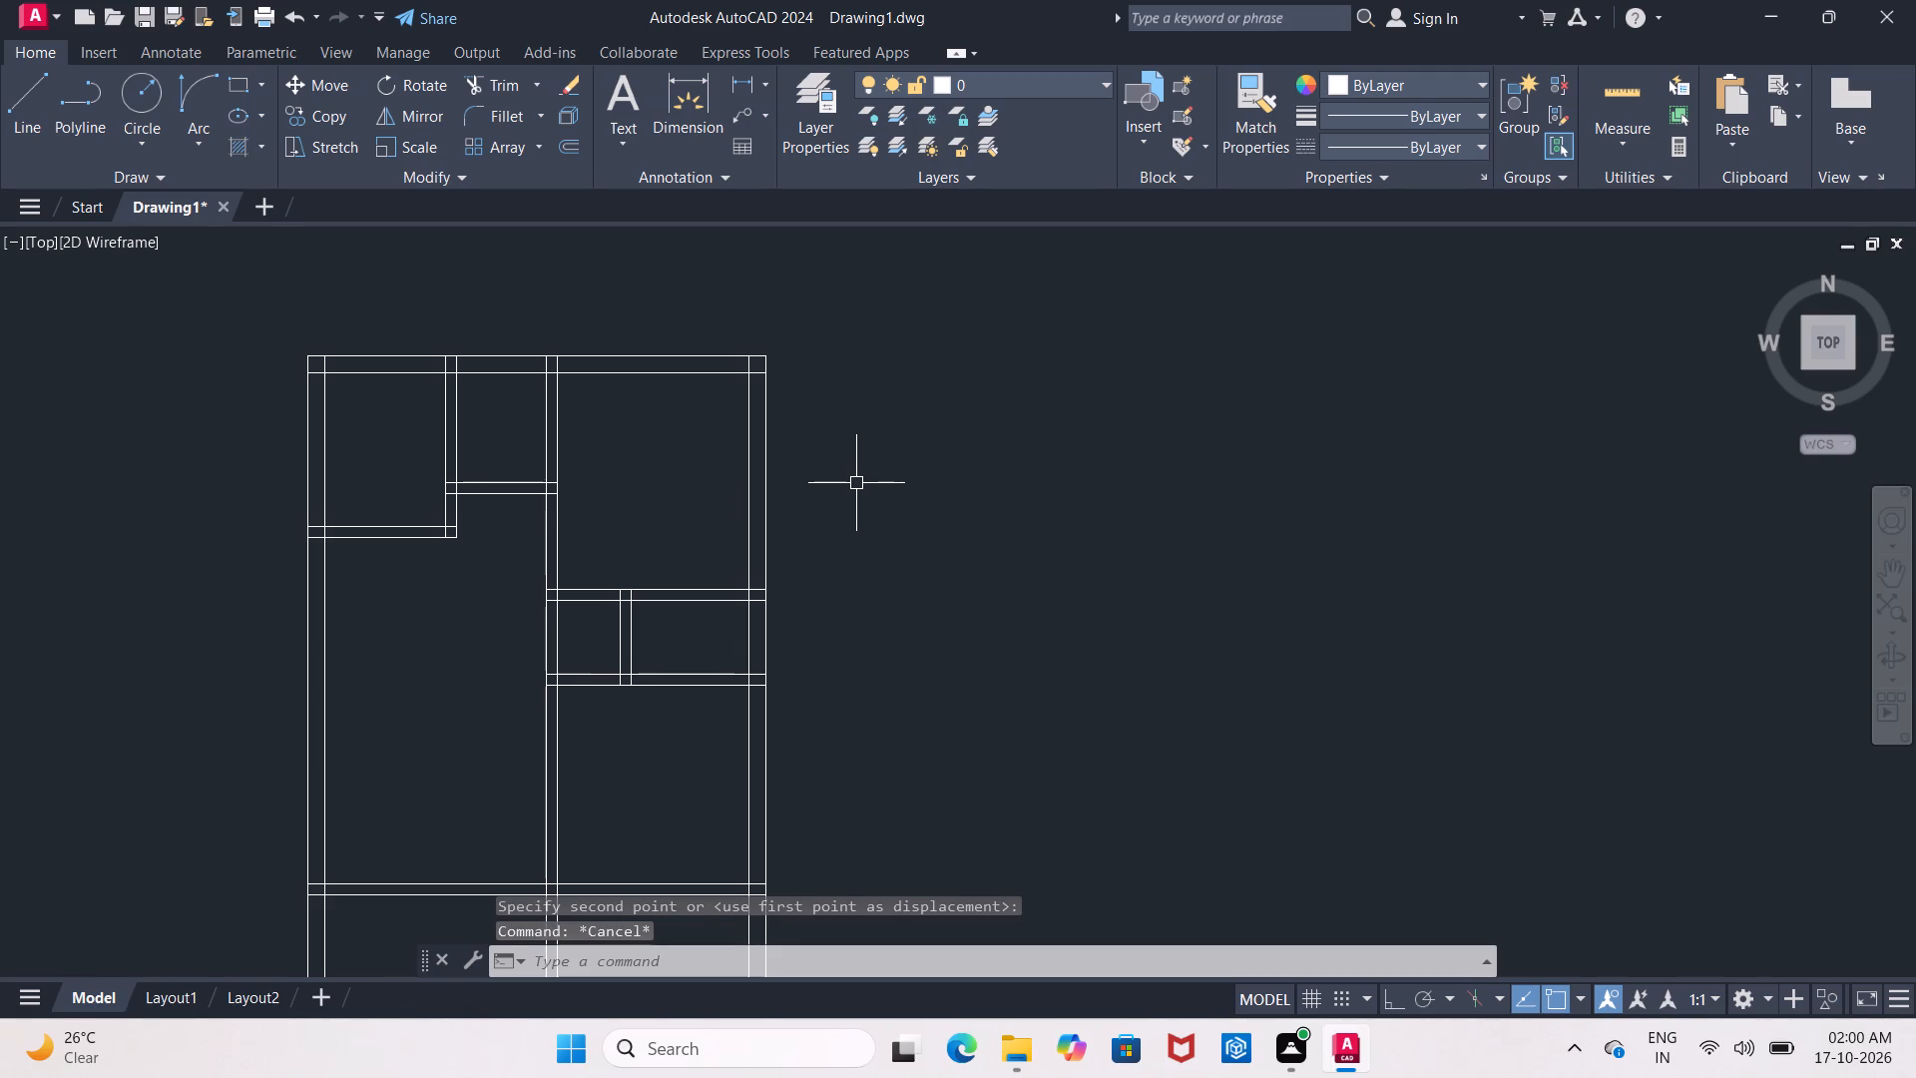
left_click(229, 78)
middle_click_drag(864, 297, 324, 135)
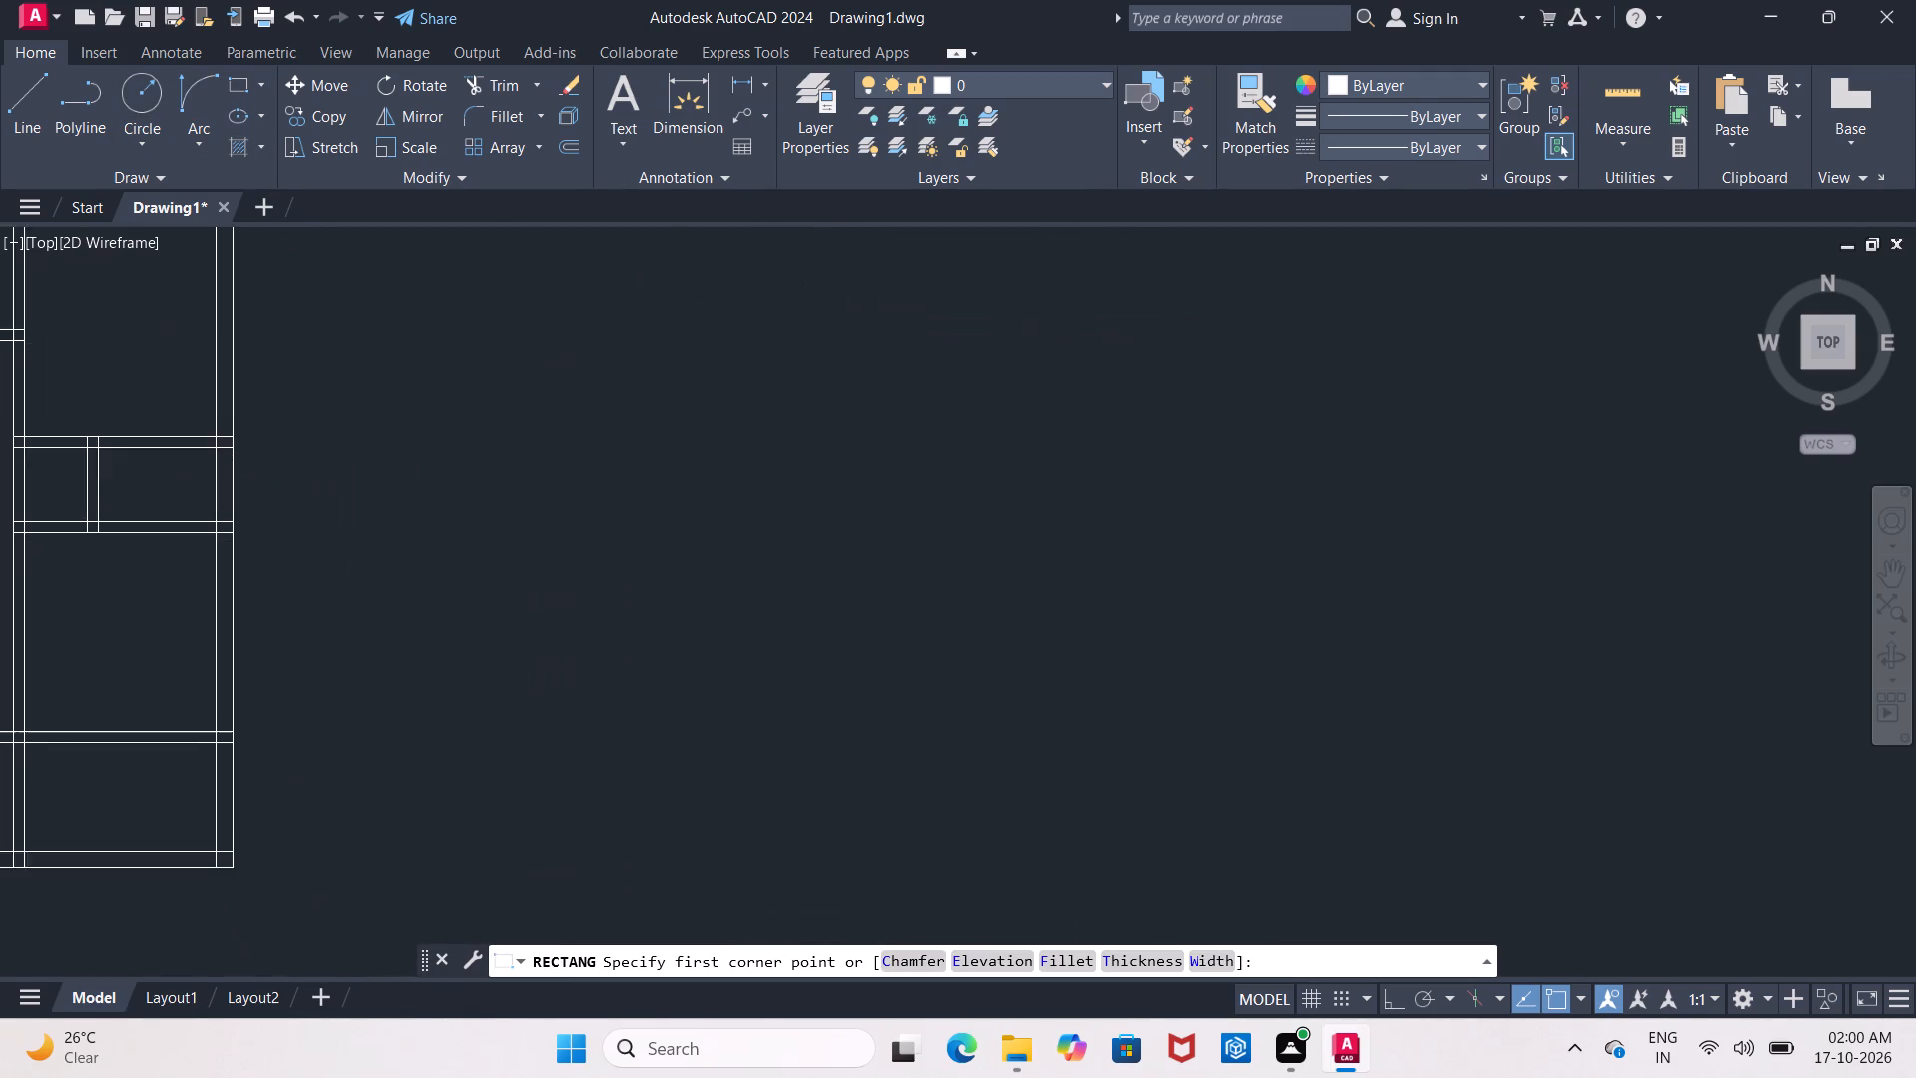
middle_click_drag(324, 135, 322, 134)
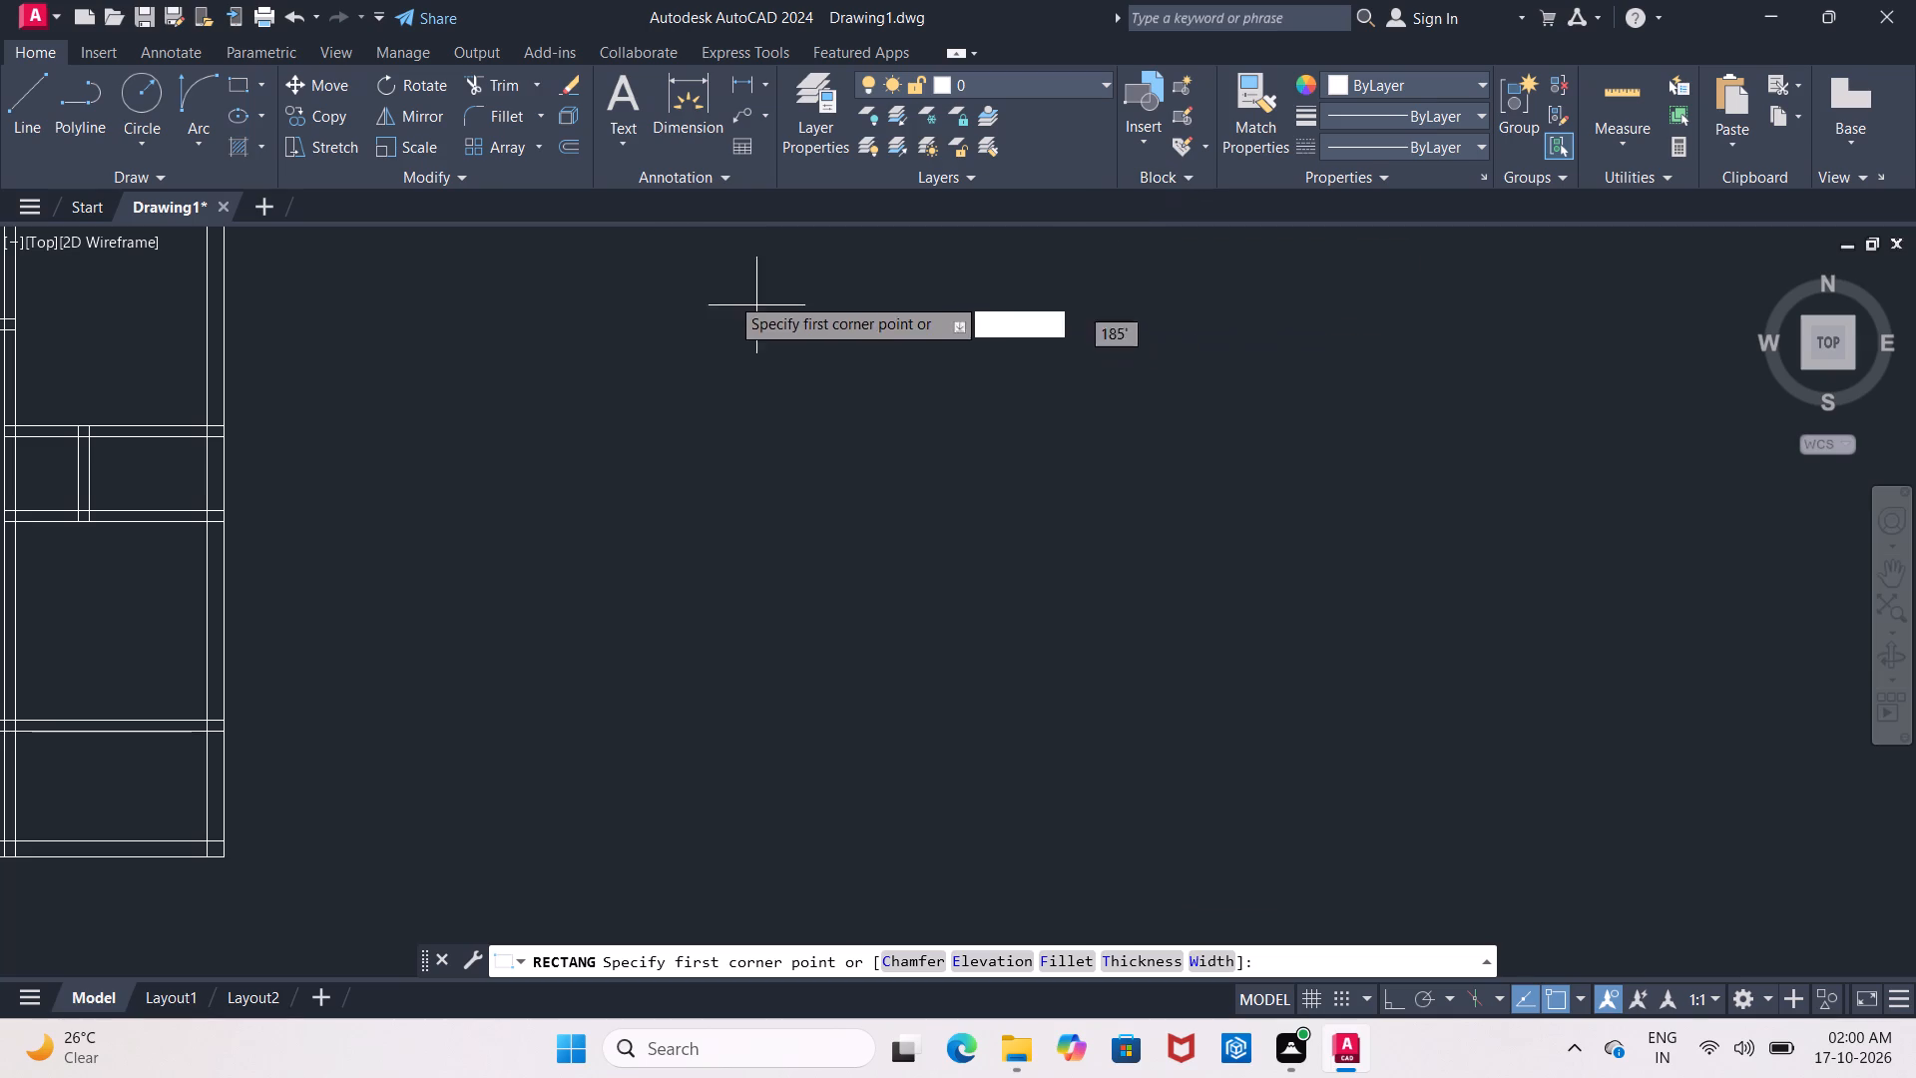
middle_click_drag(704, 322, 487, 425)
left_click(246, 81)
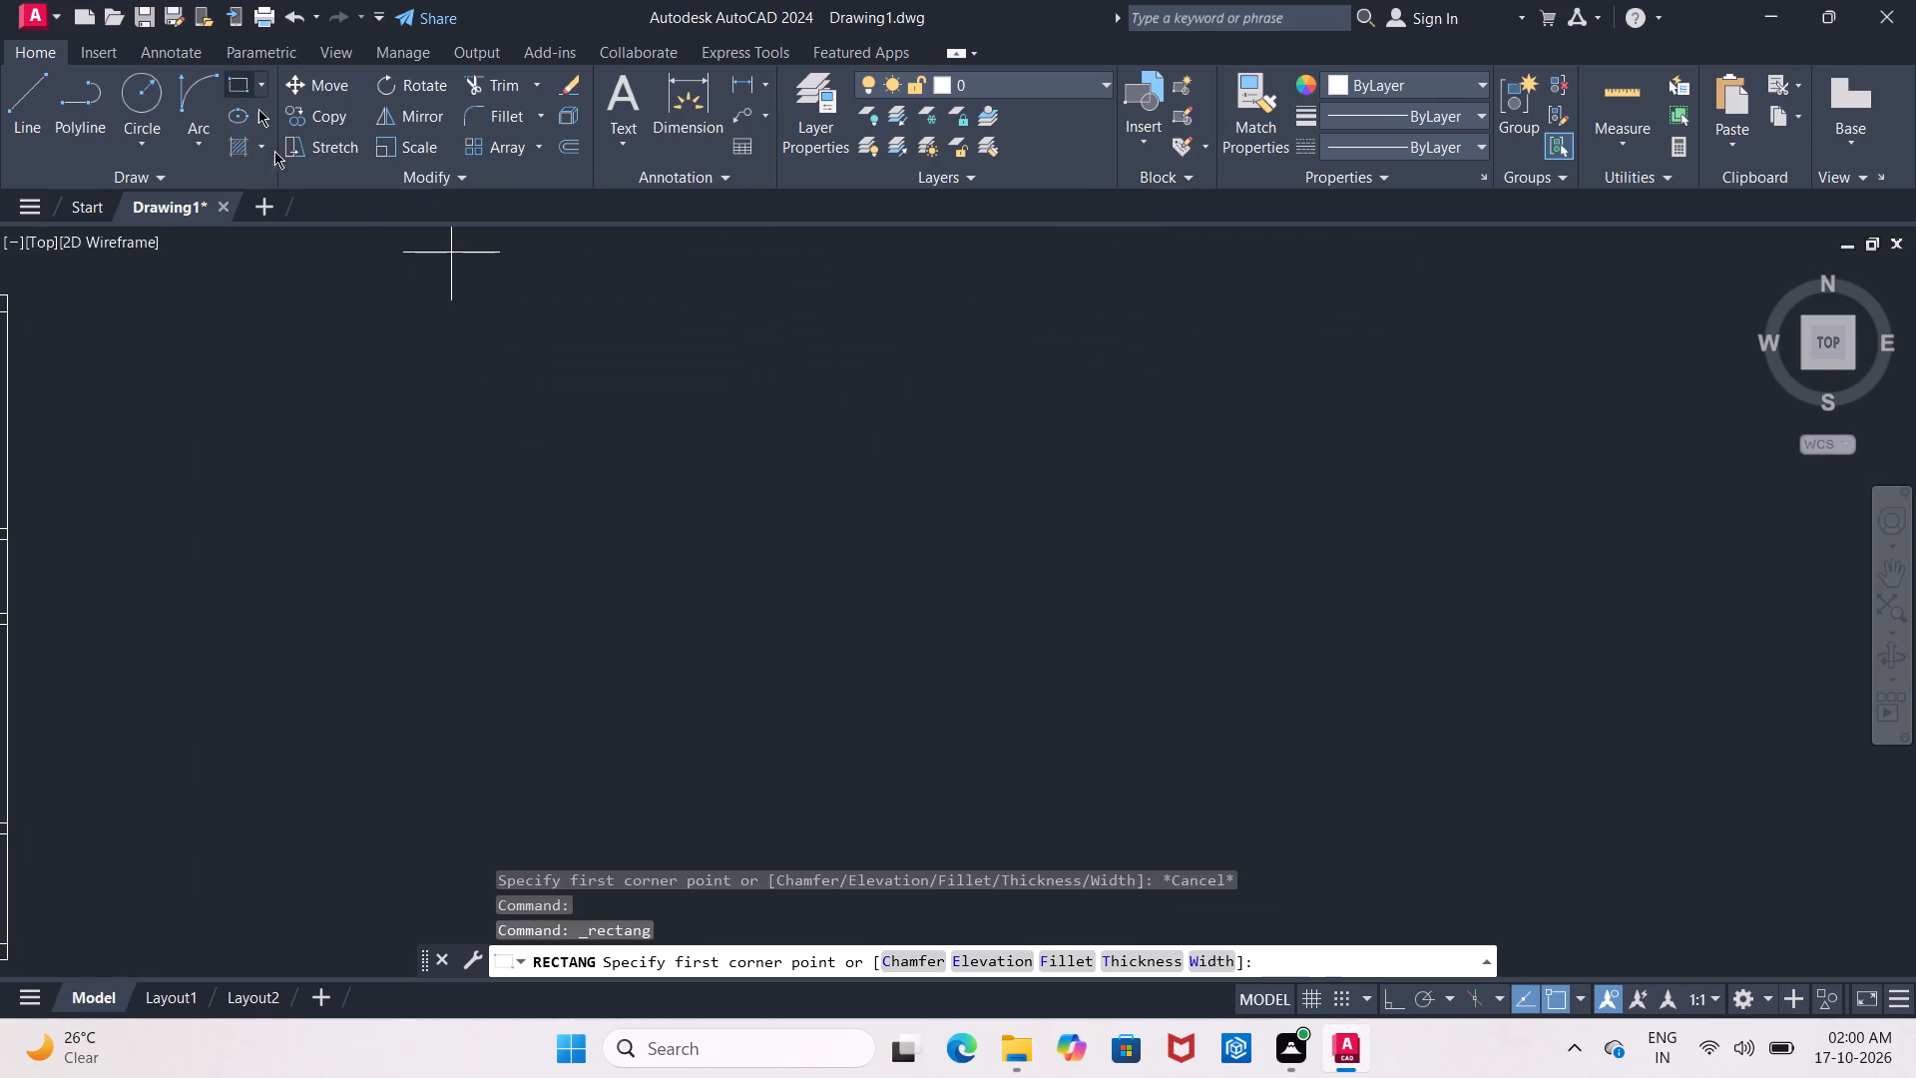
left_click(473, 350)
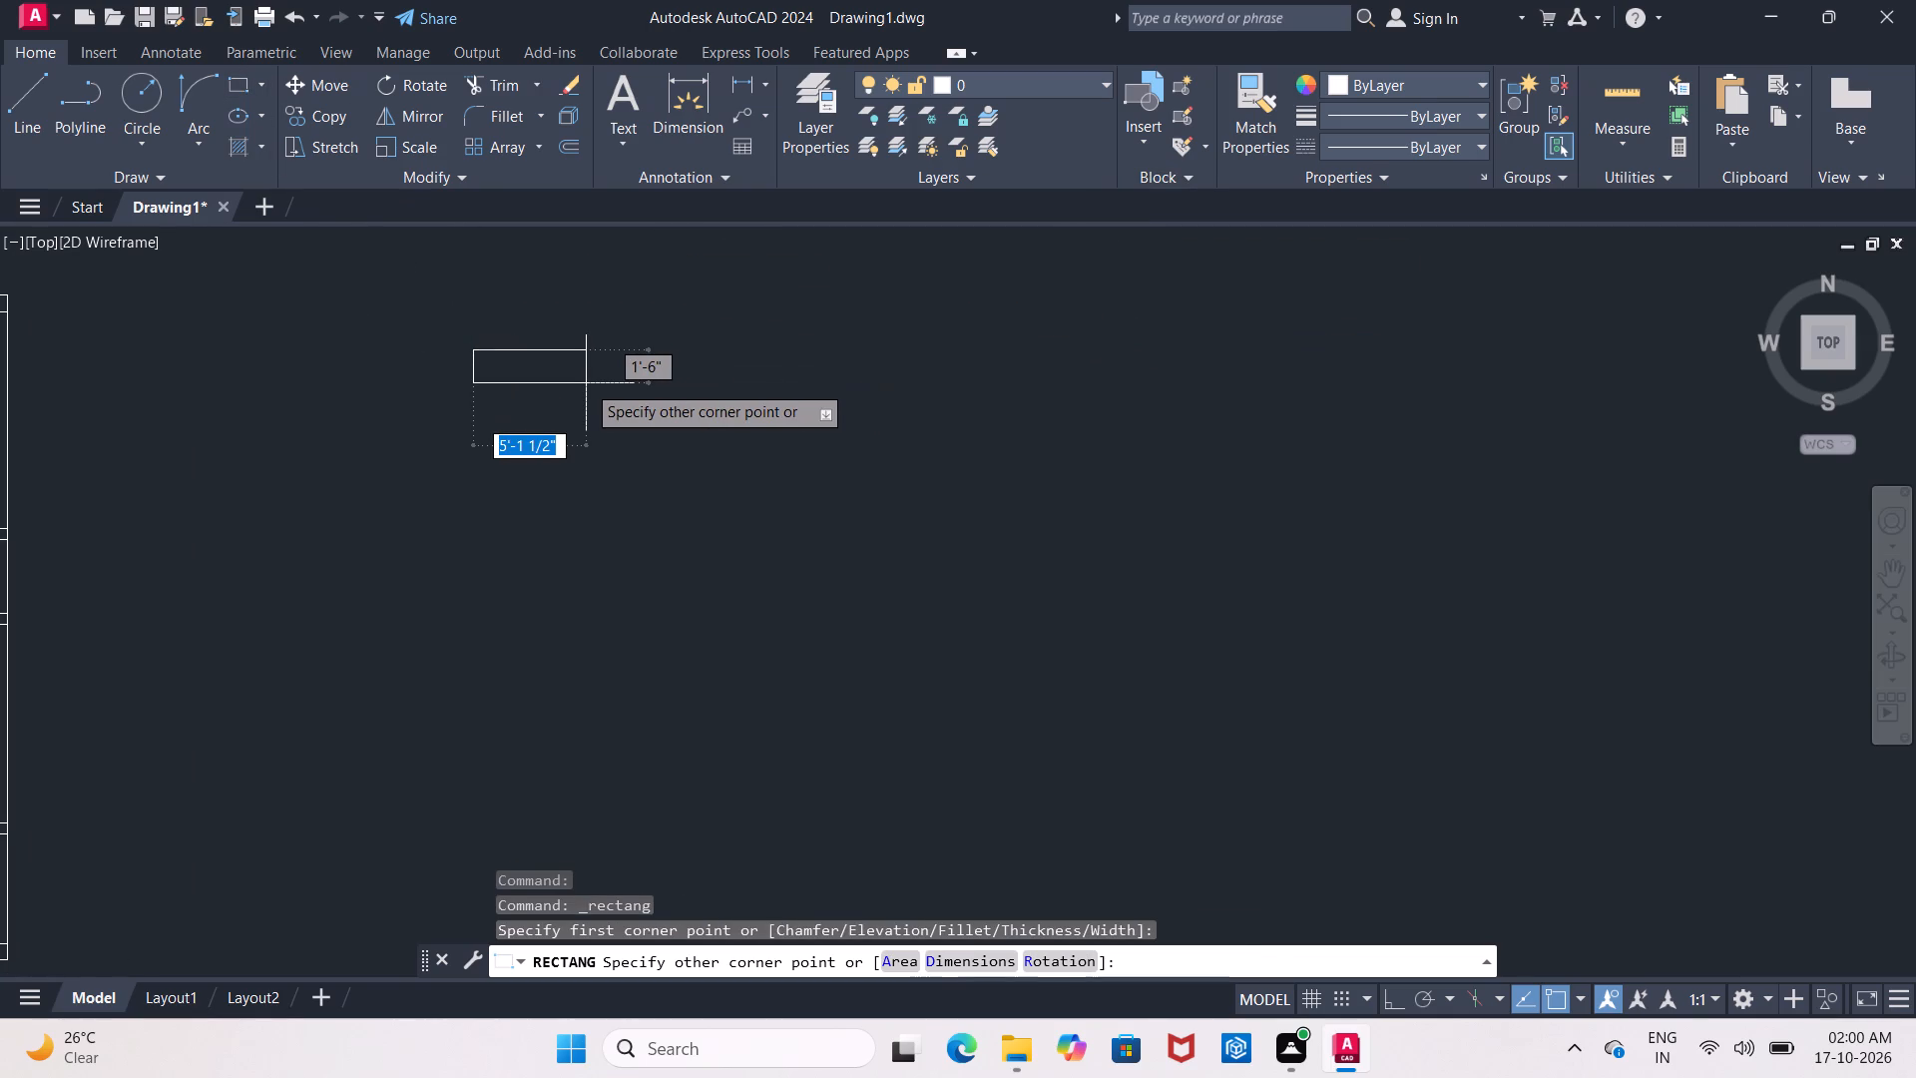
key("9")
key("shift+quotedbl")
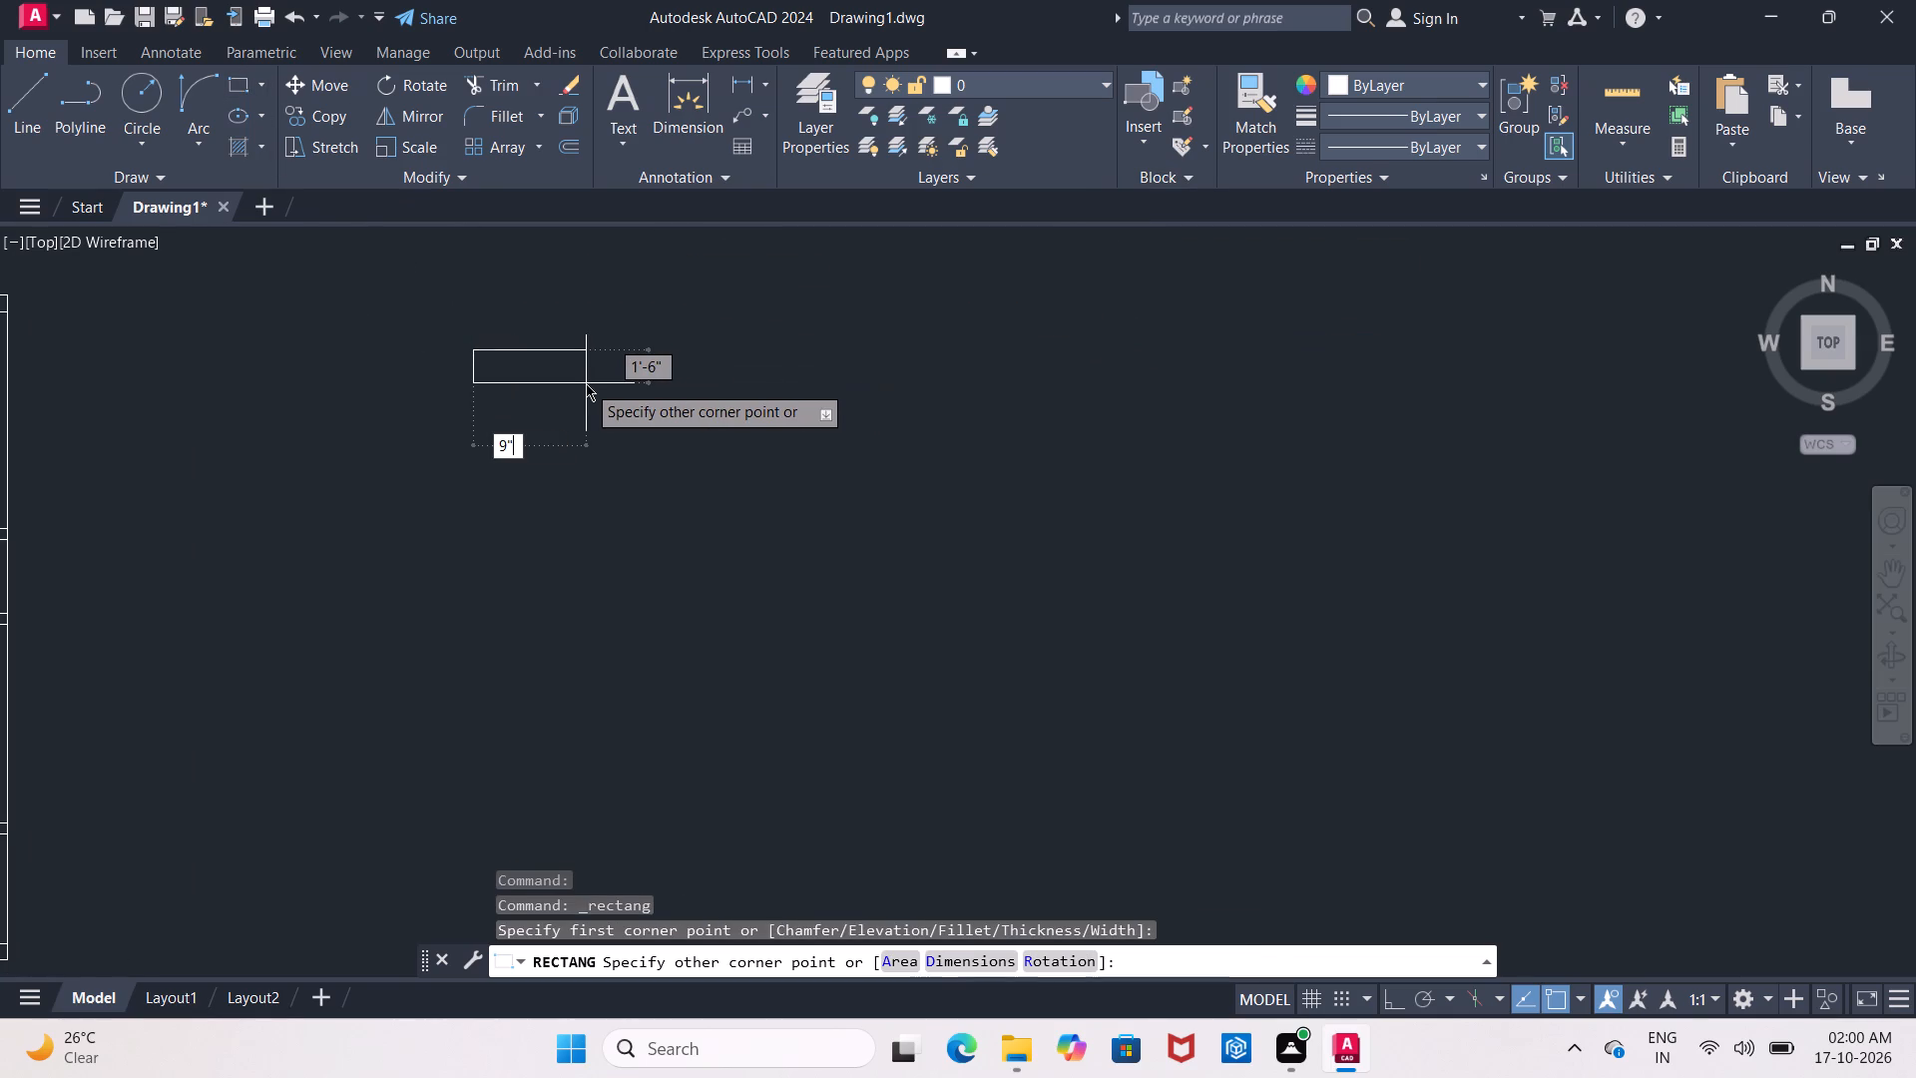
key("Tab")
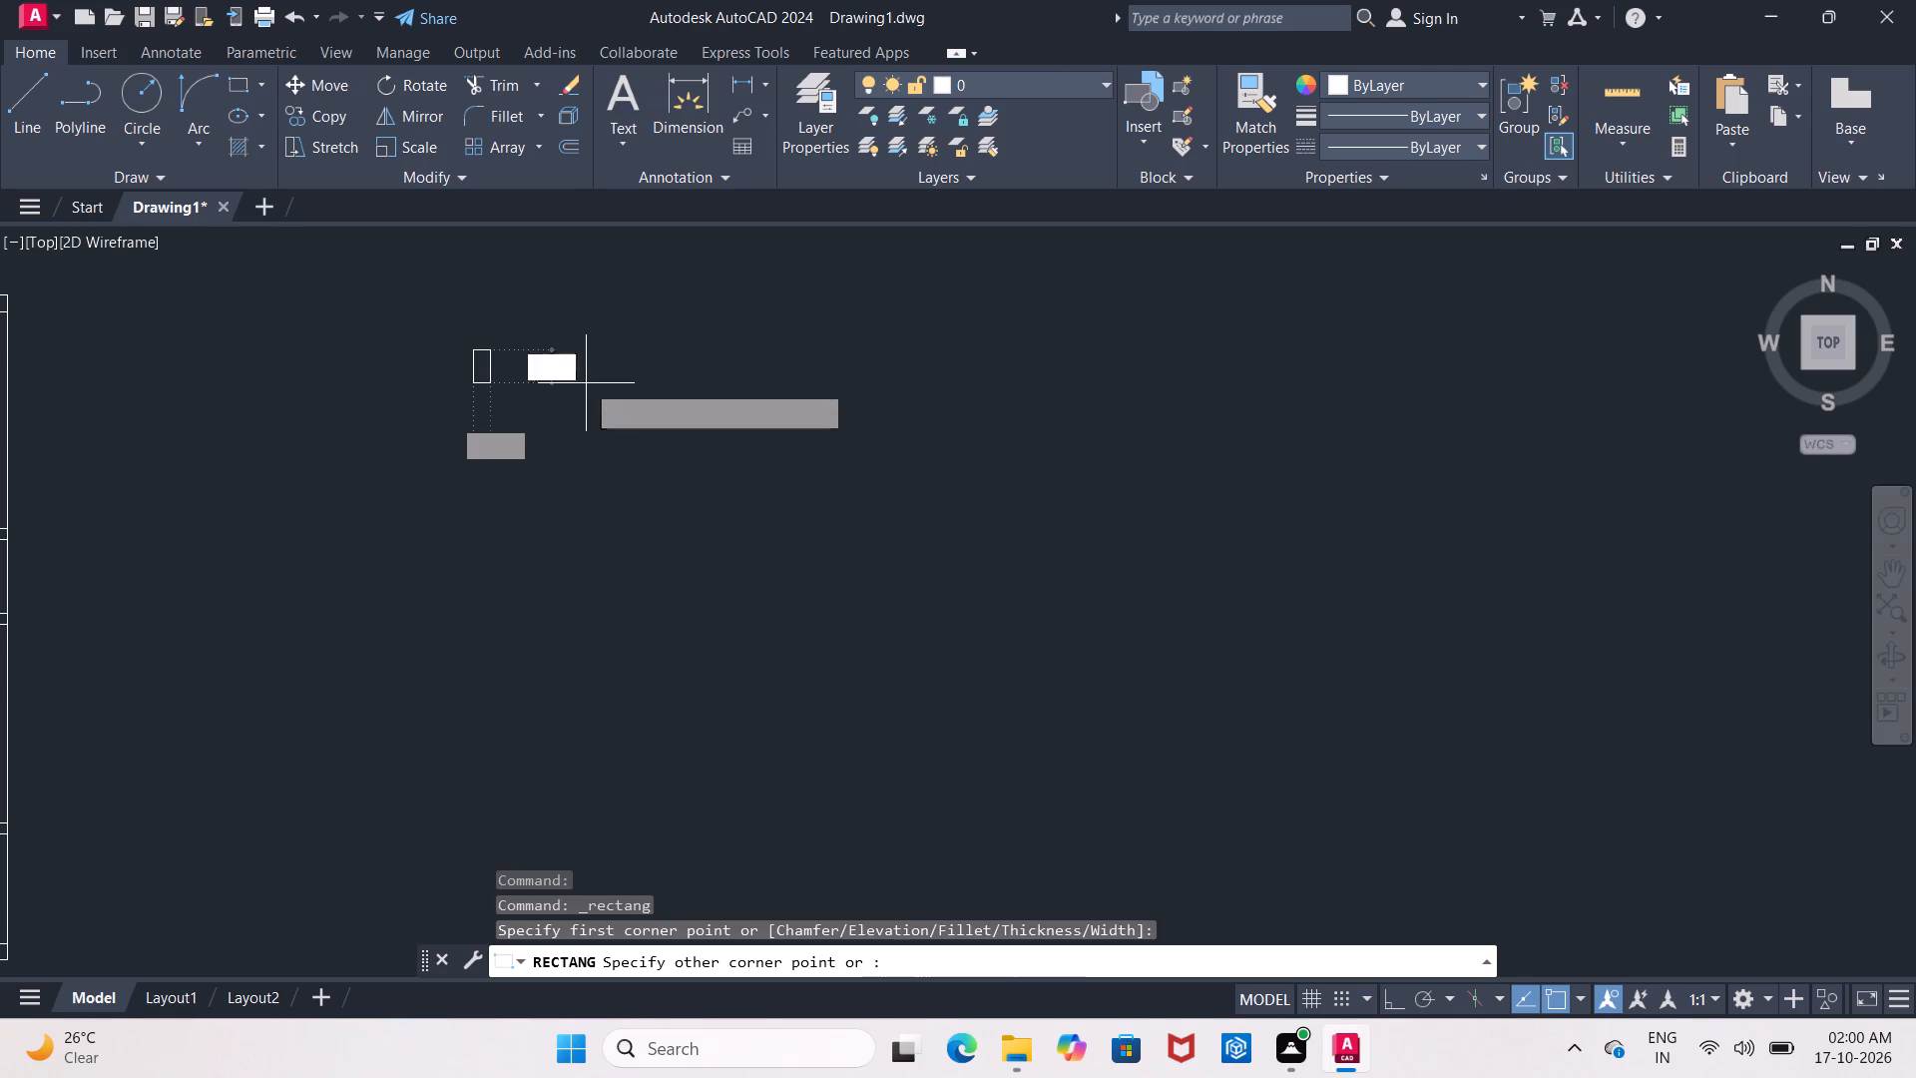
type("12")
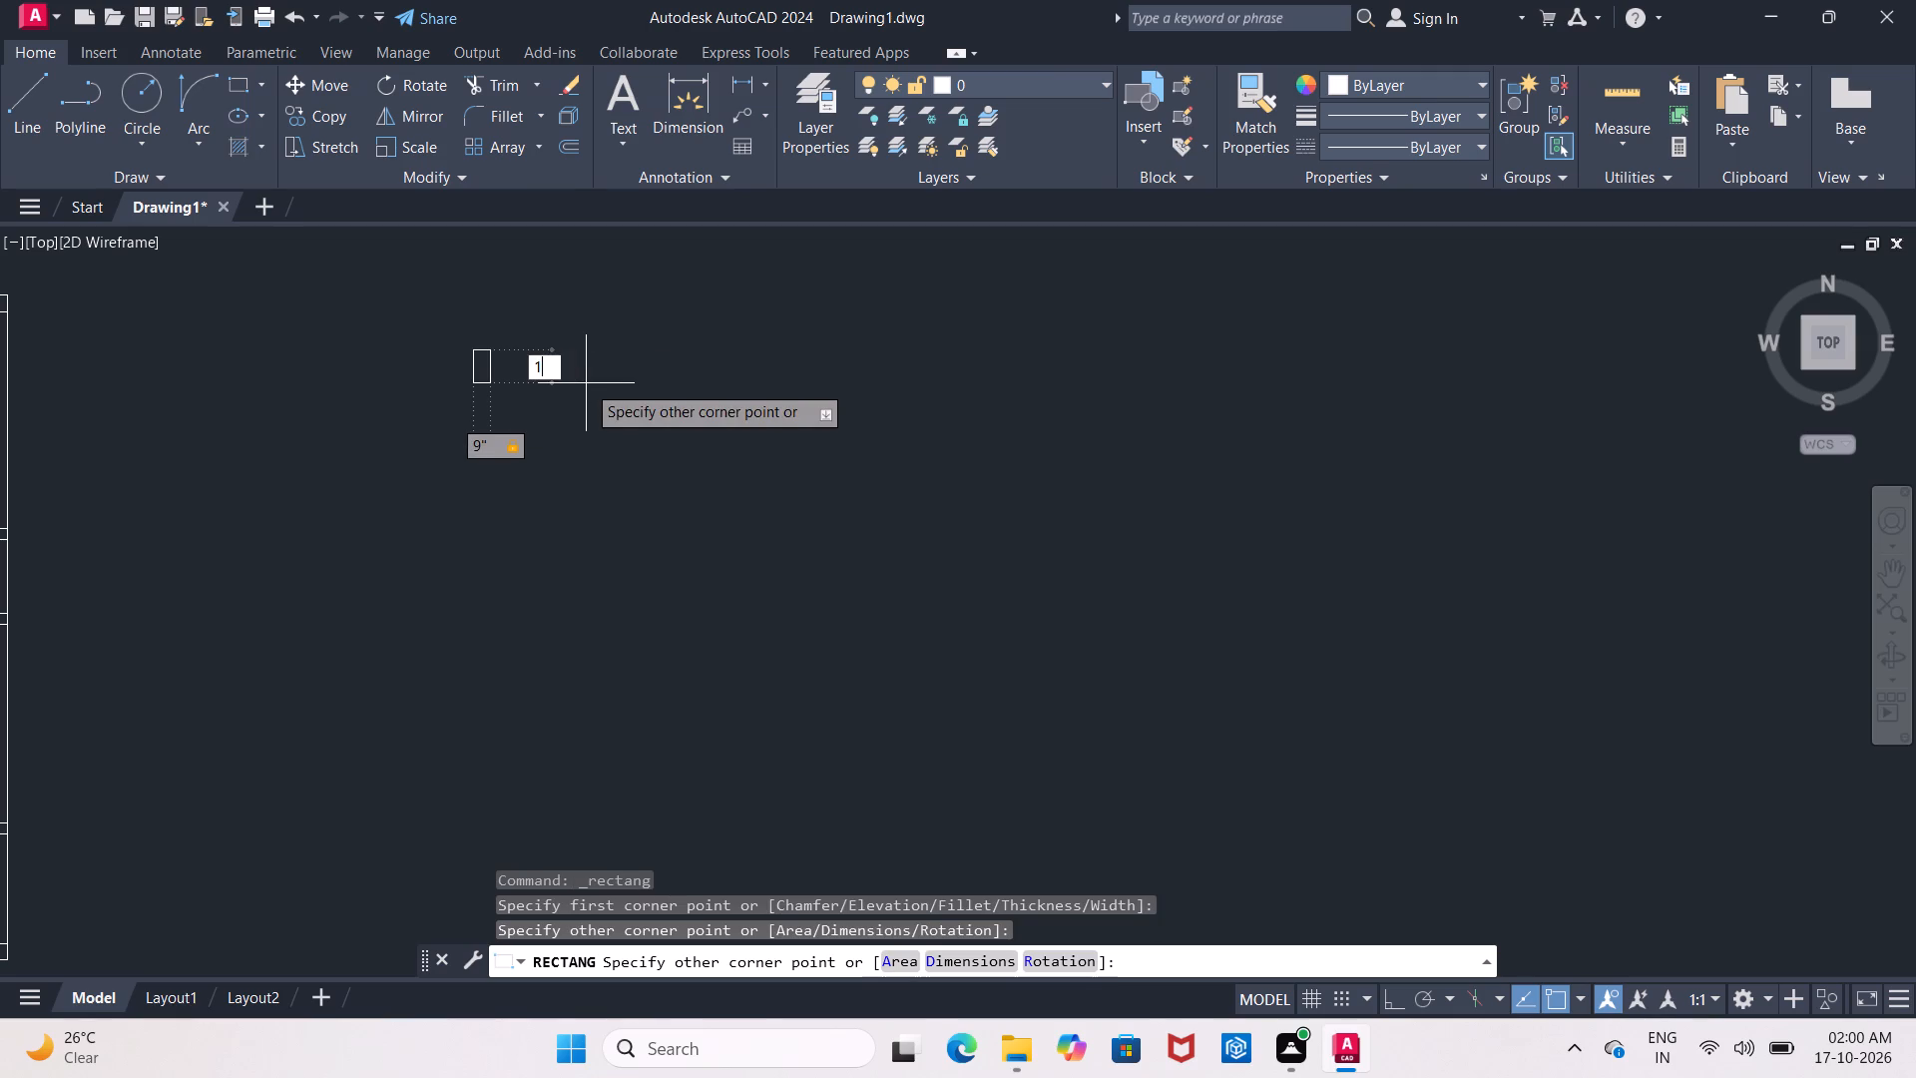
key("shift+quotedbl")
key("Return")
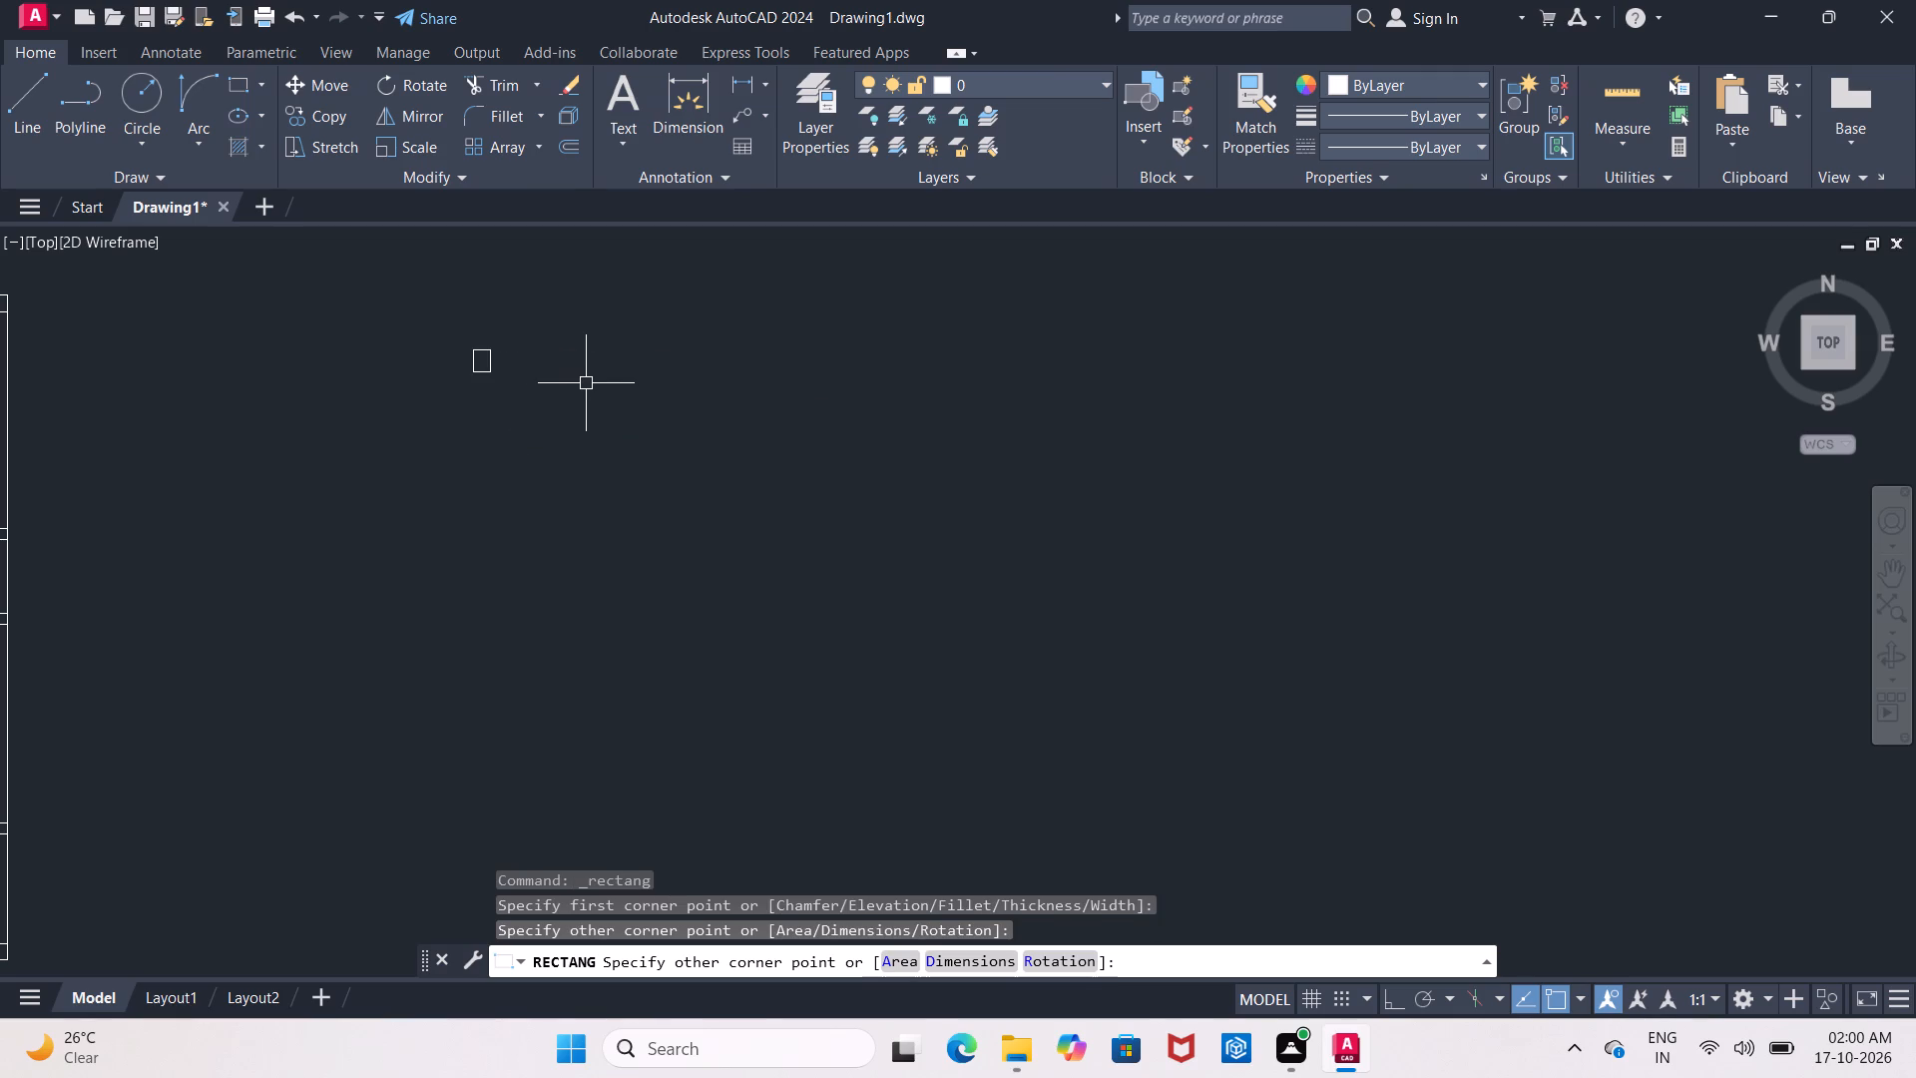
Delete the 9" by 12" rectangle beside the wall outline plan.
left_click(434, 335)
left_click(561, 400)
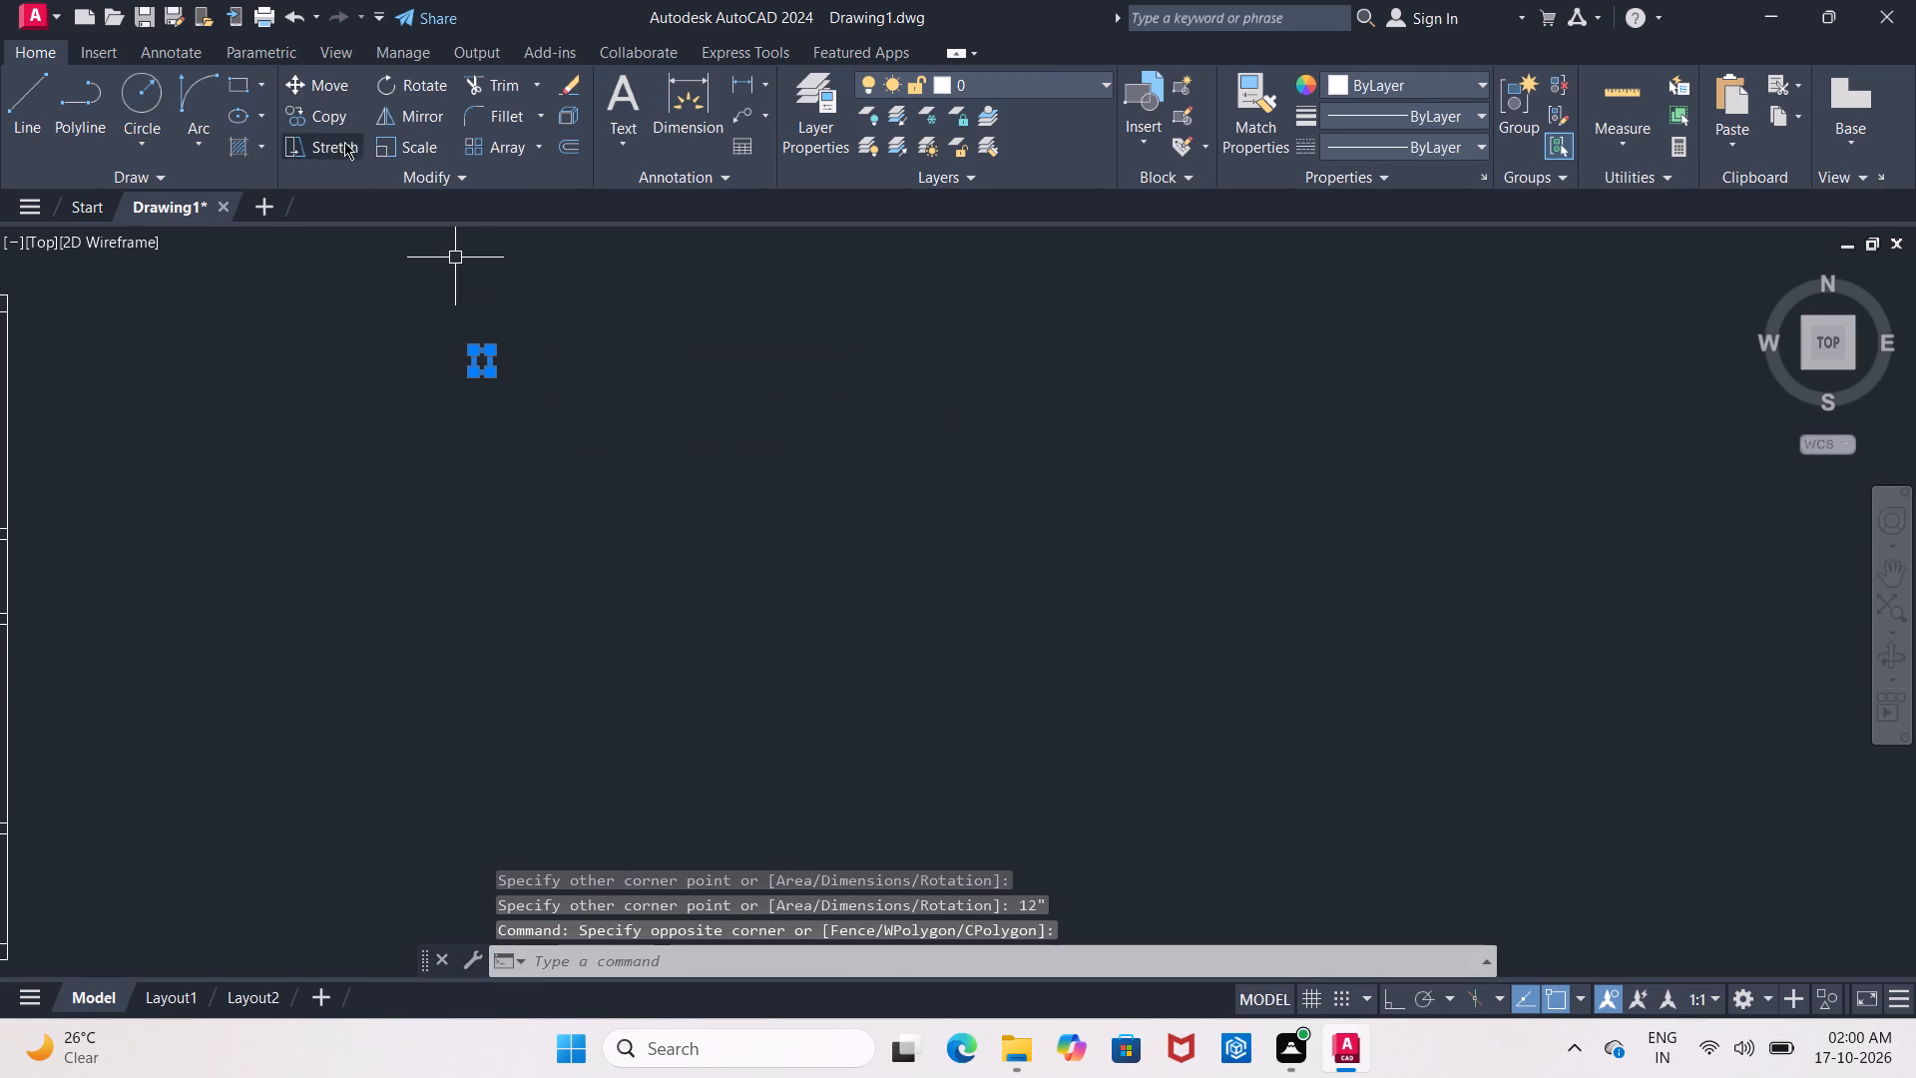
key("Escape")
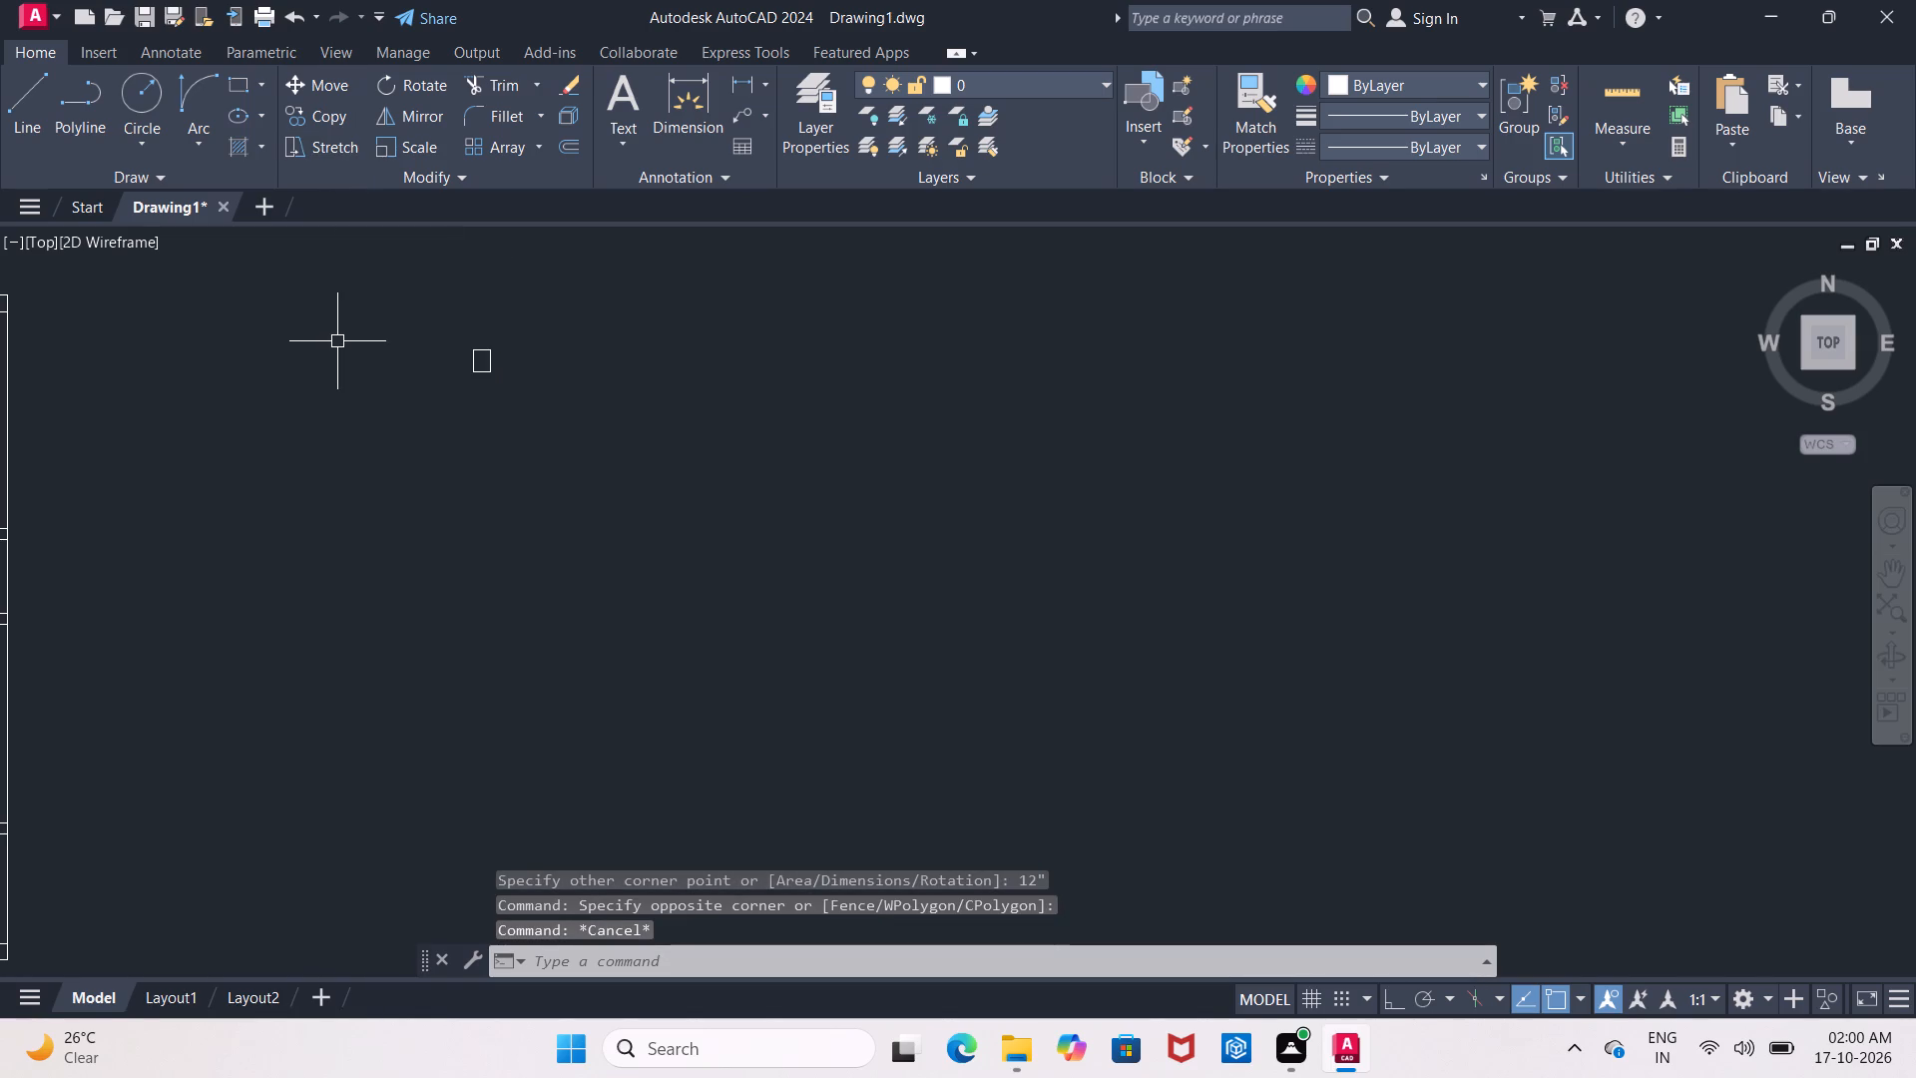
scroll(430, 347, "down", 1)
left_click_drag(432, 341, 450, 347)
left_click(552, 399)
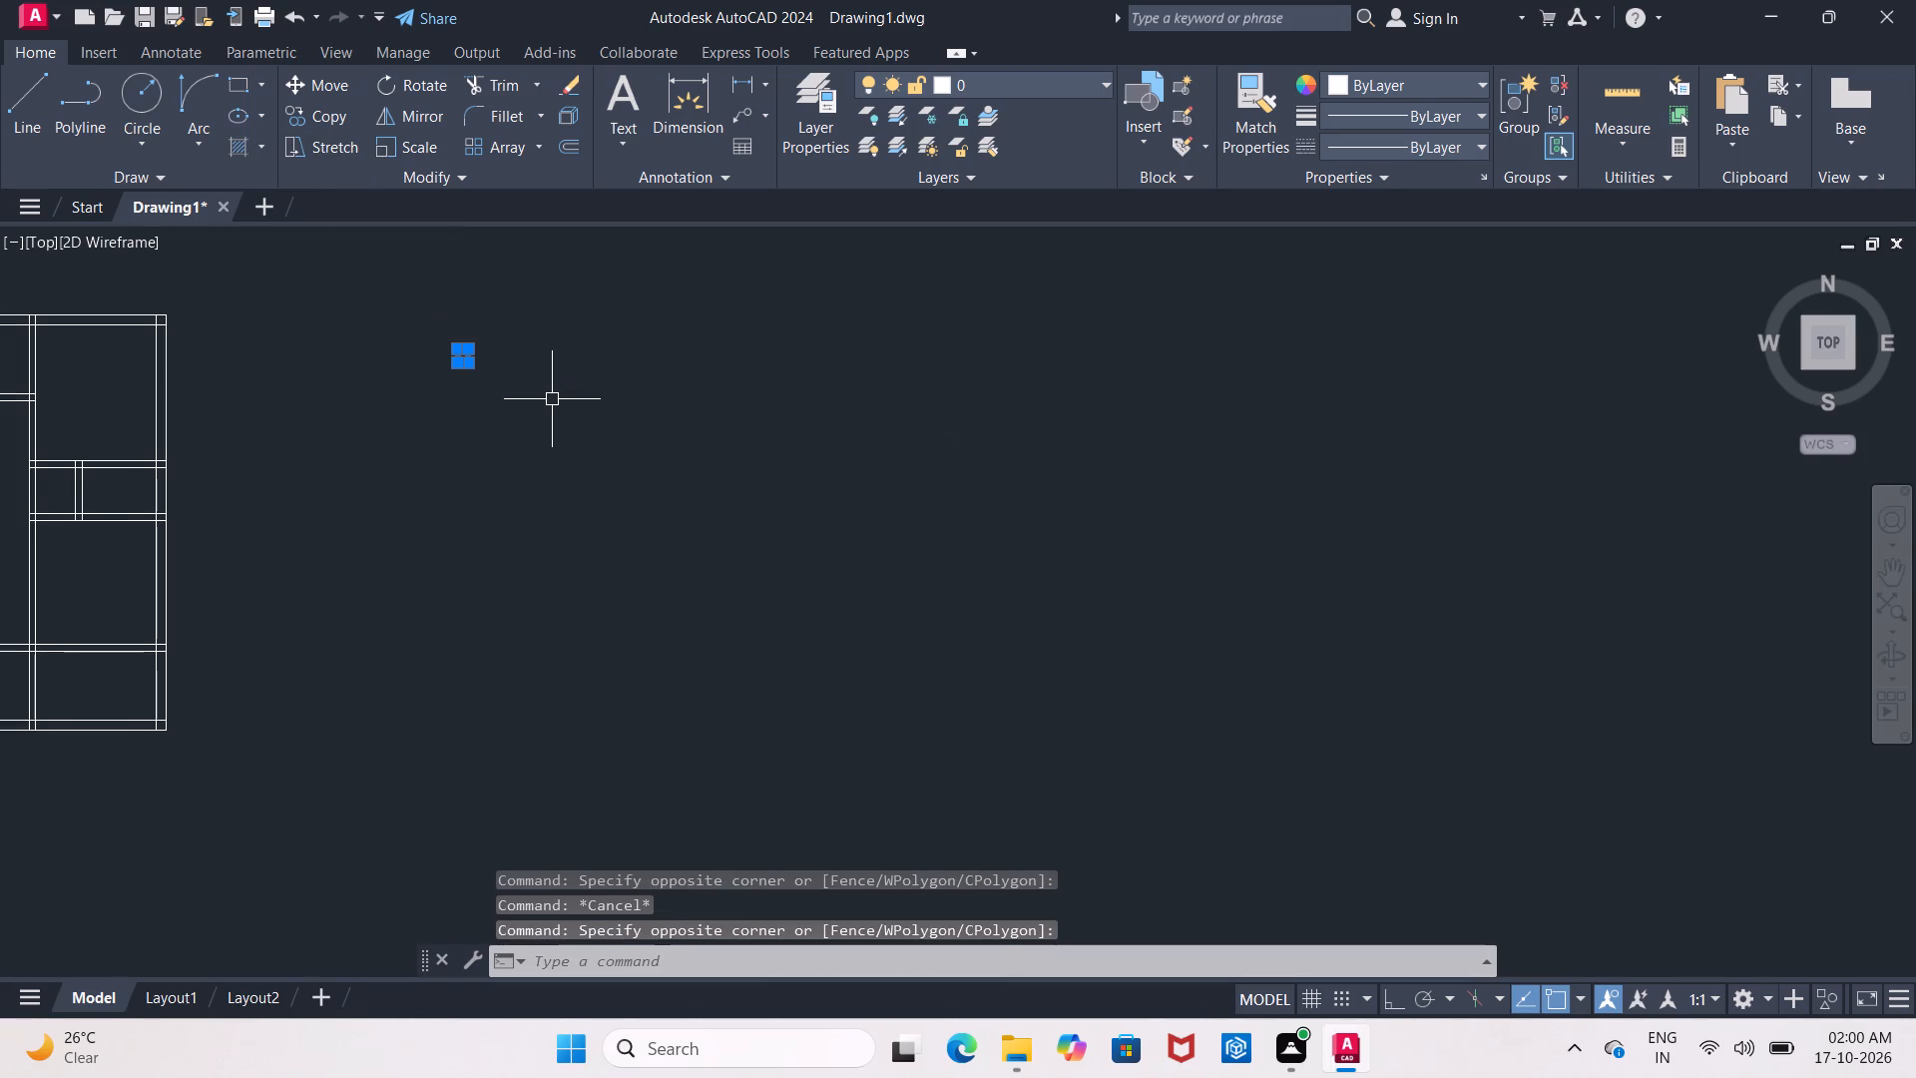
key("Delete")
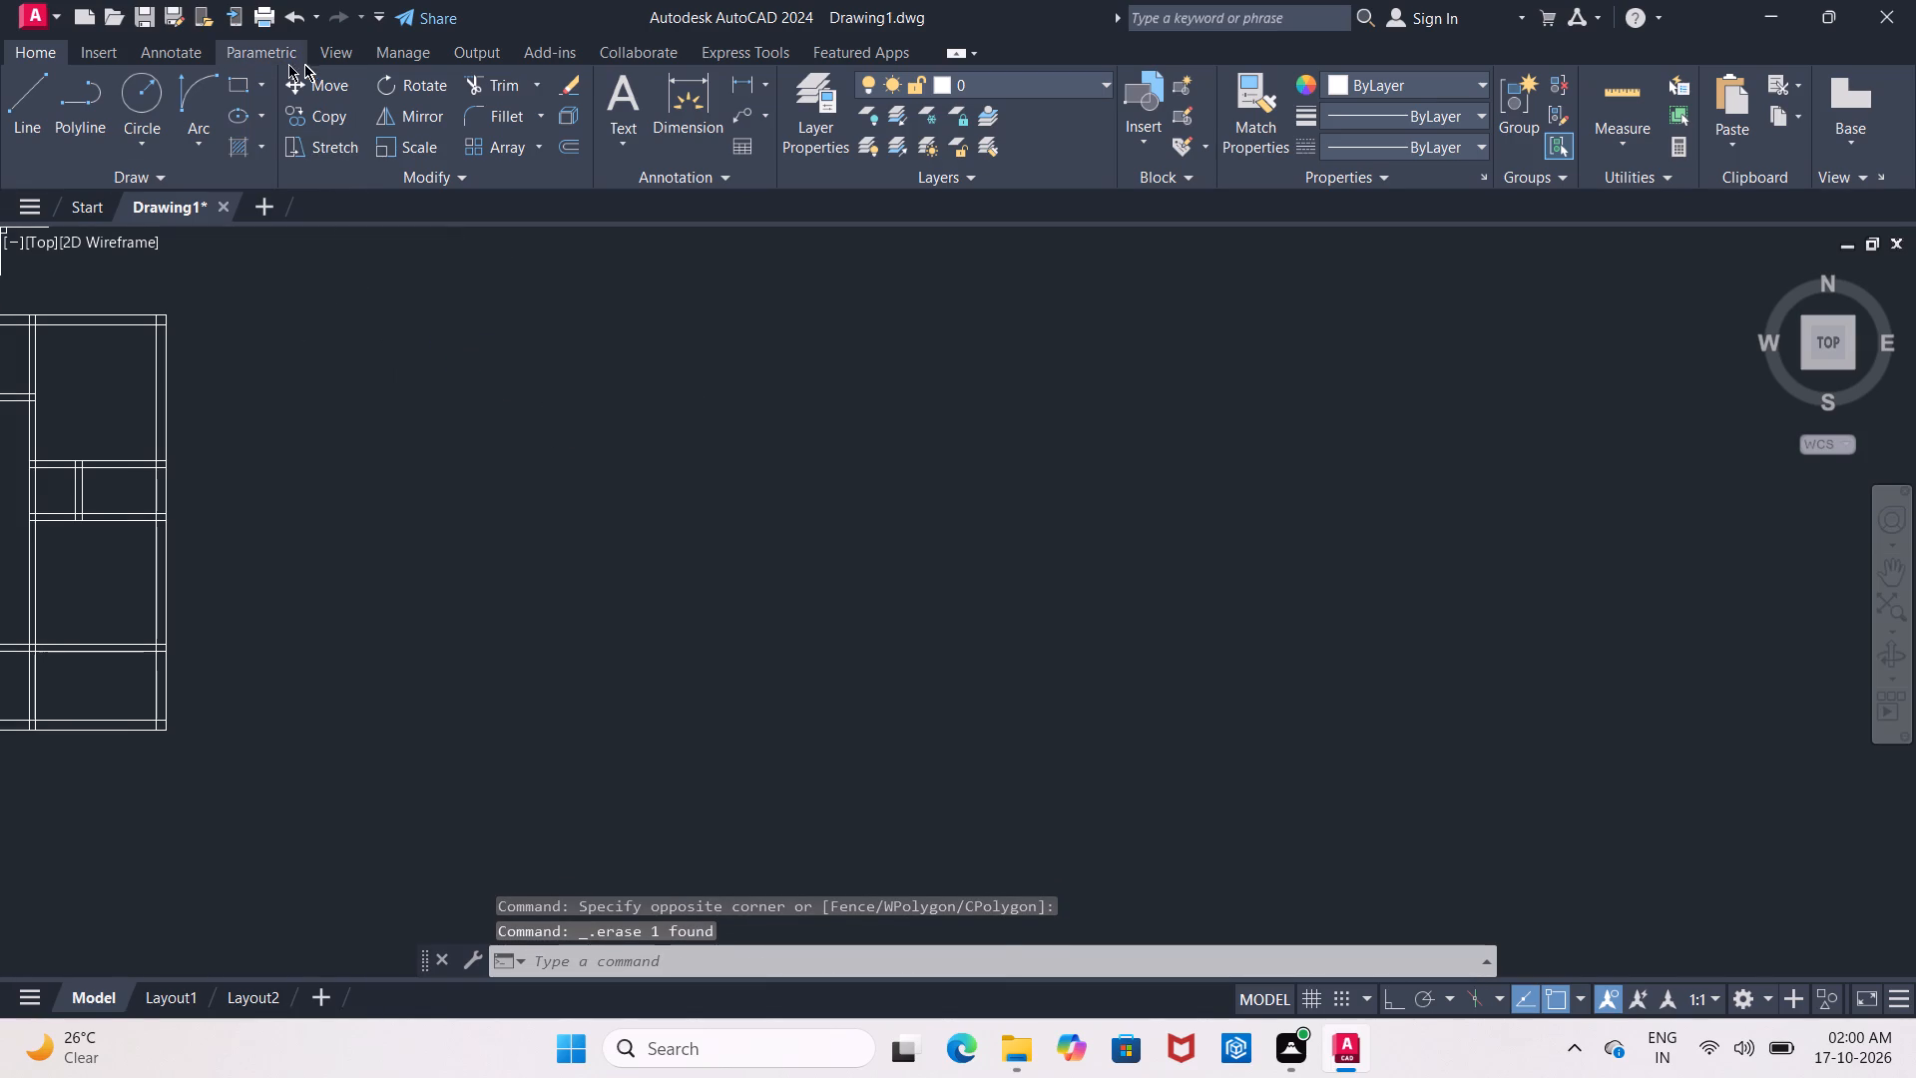
Draw a 9" by 9" square in the empty area beside the wall outline plan.
left_click(242, 84)
left_click(609, 391)
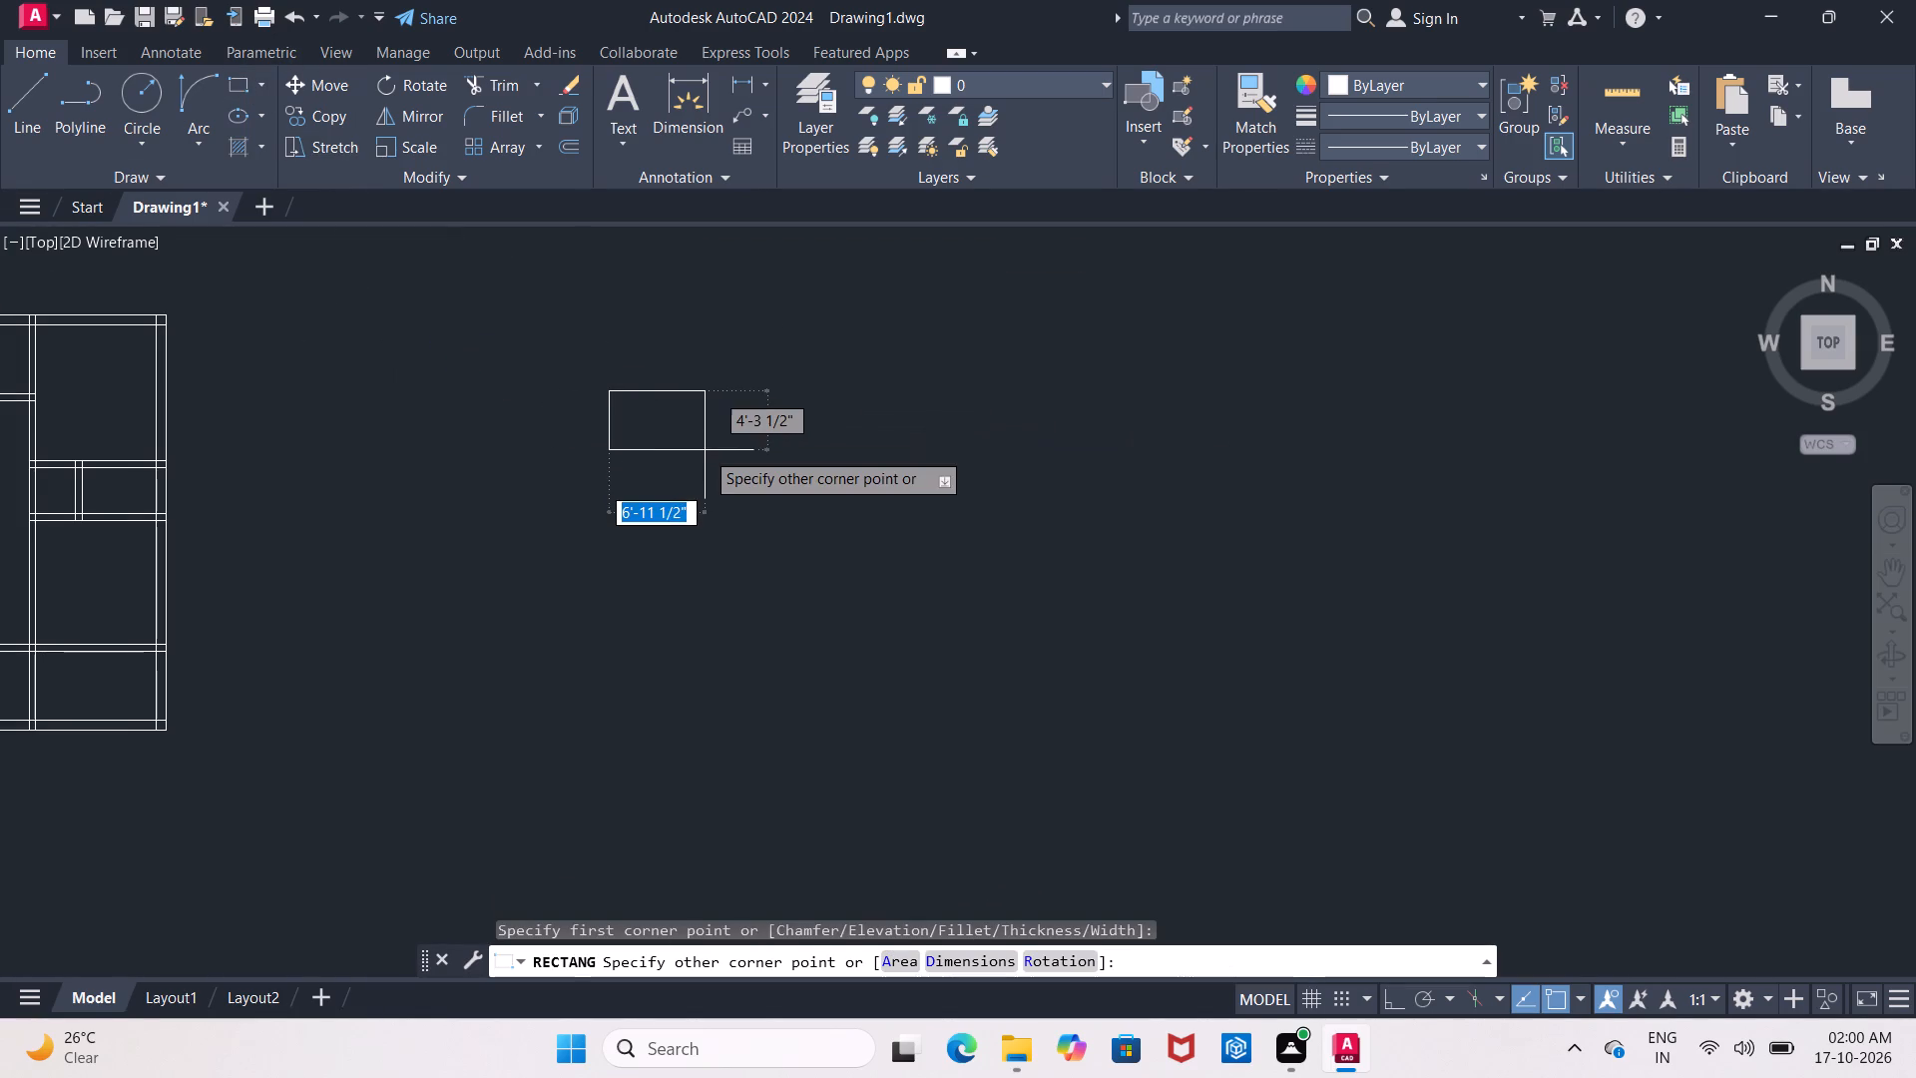
key("9")
key("shift+quotedbl")
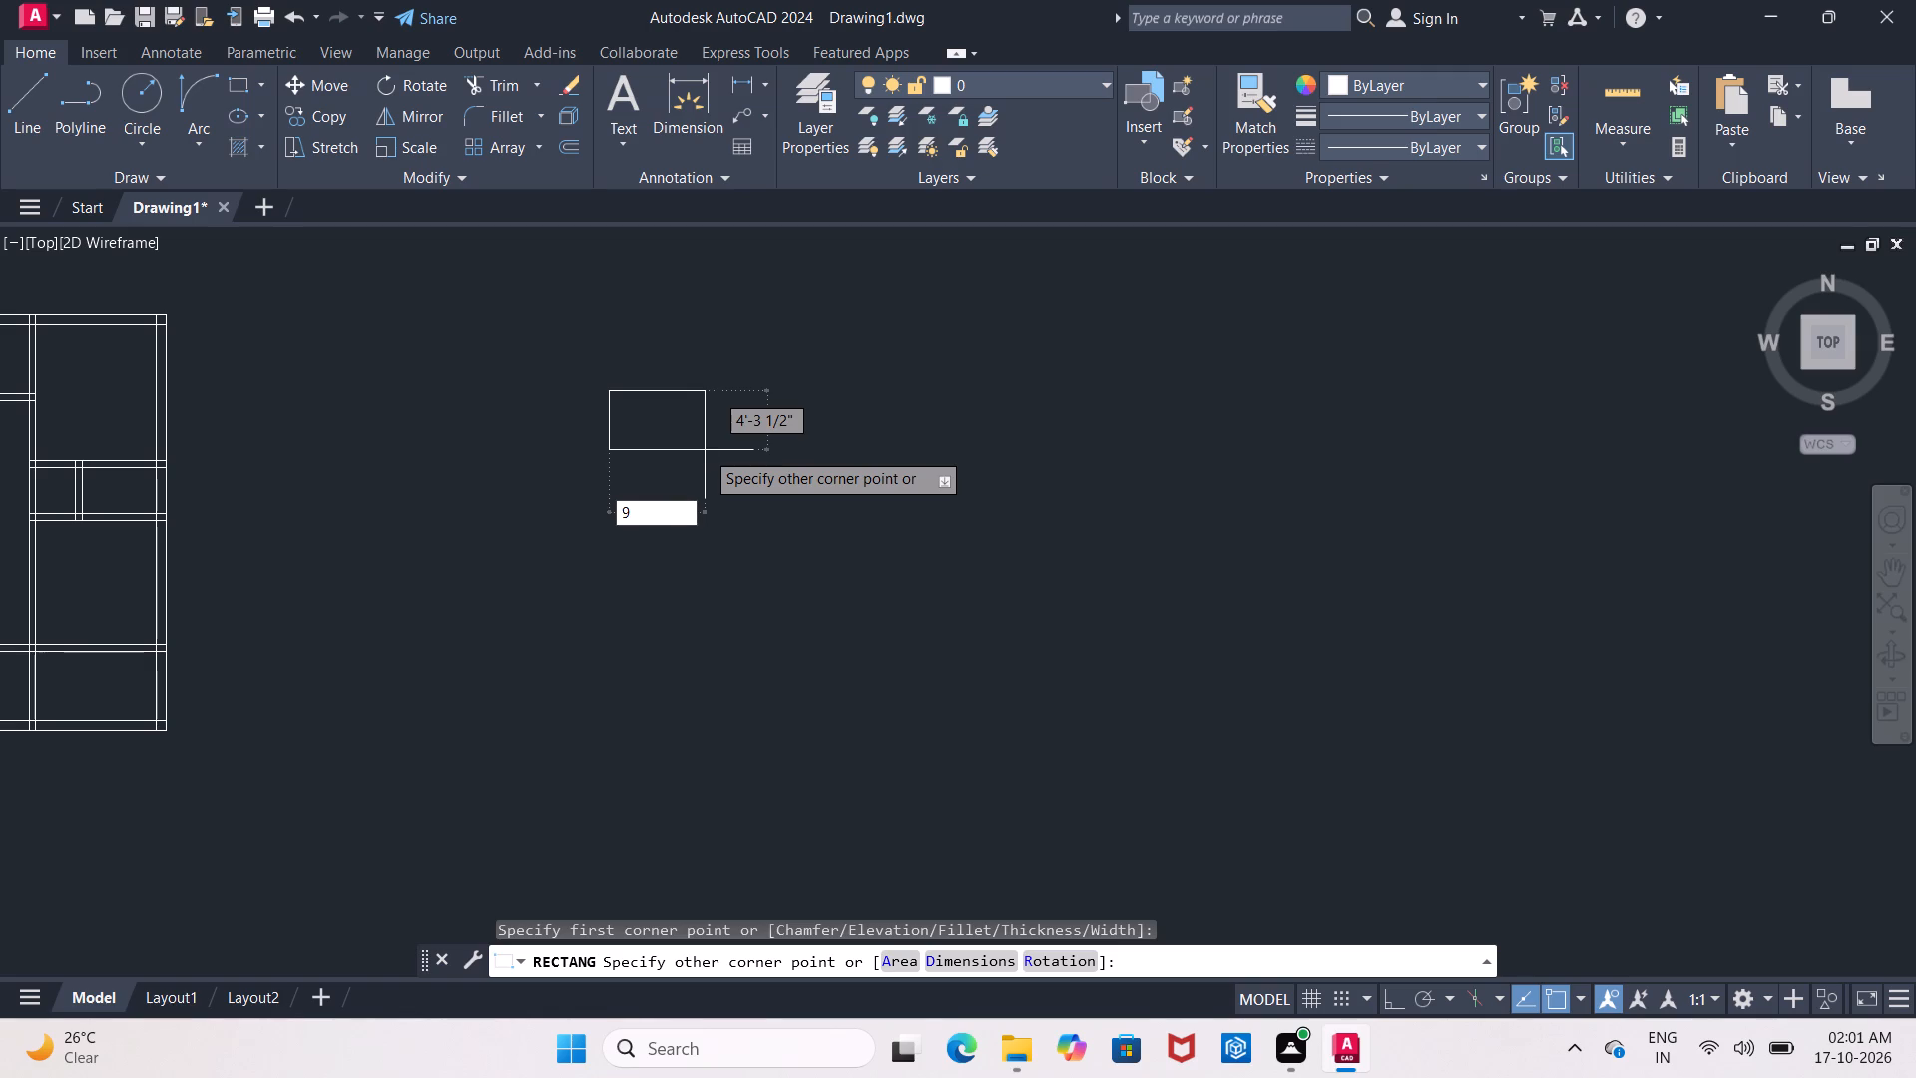
key("Tab")
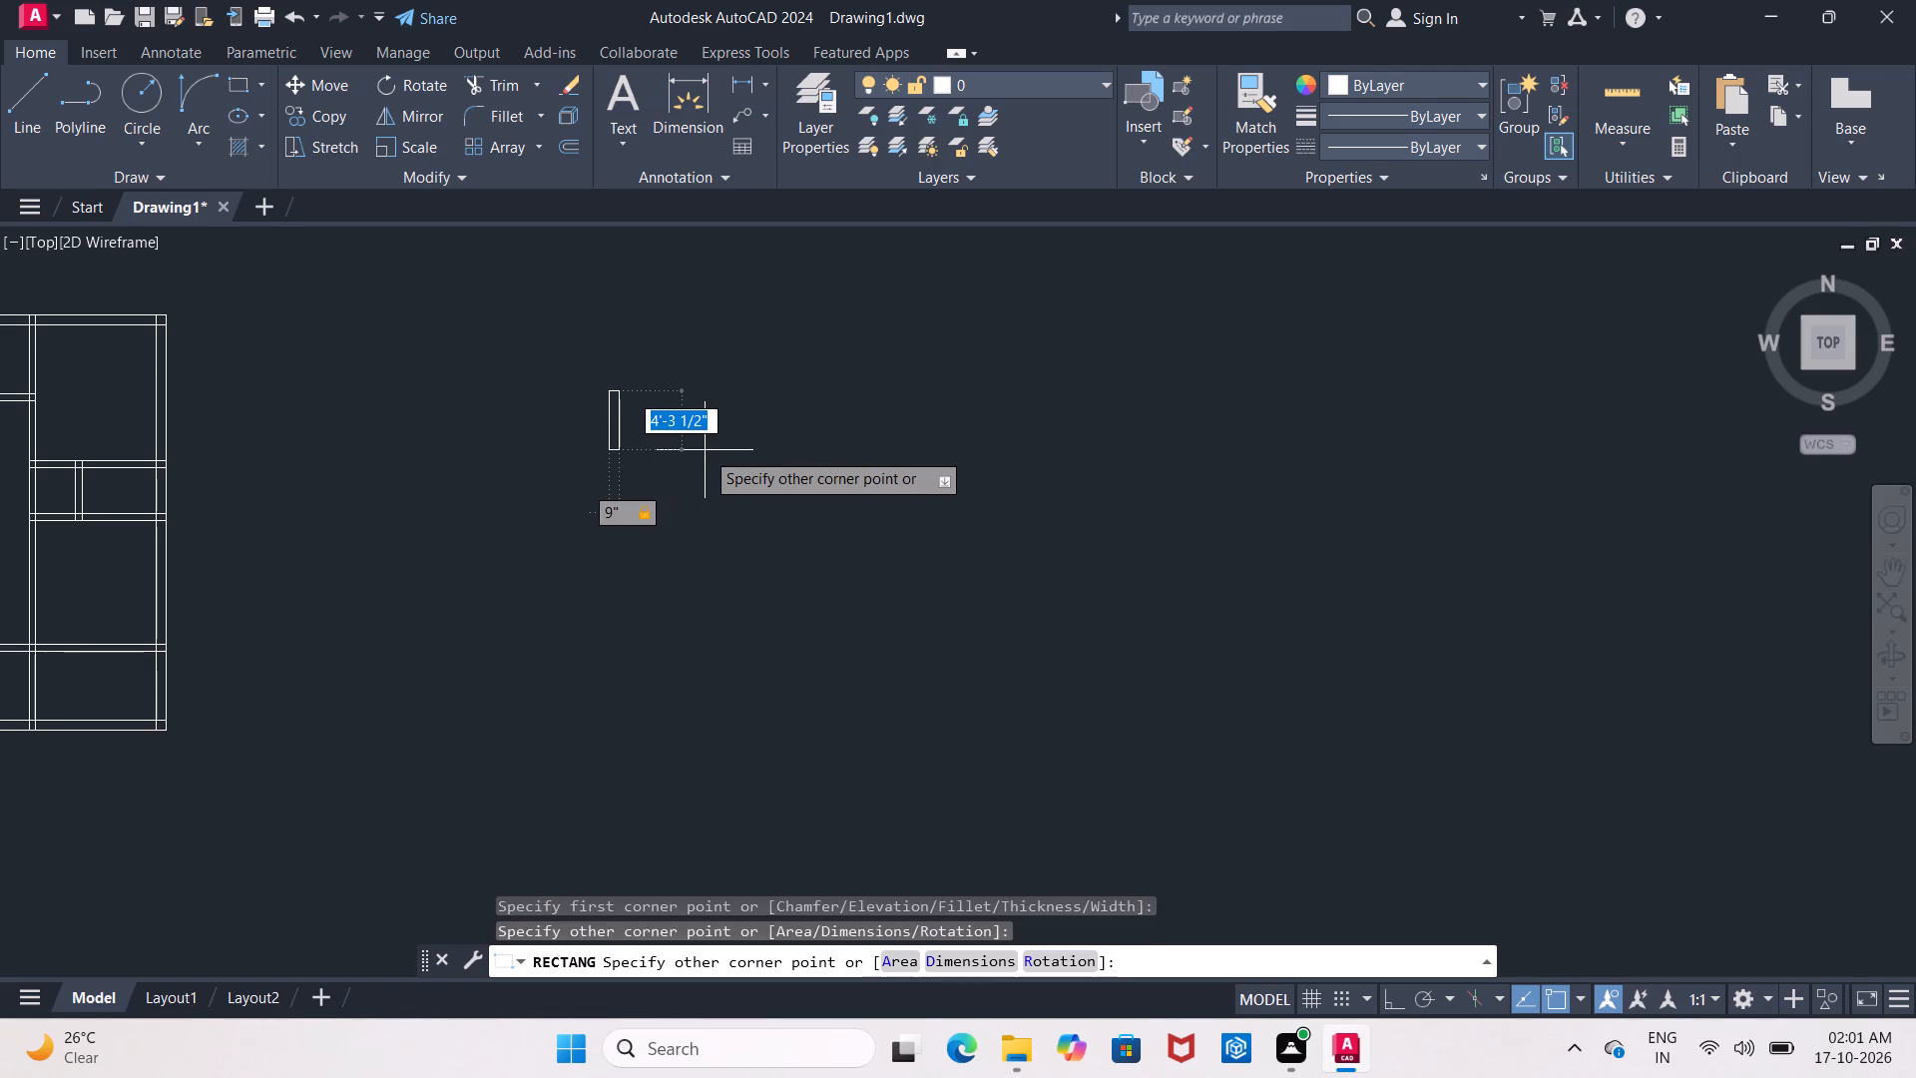
type("9\"")
key("Return")
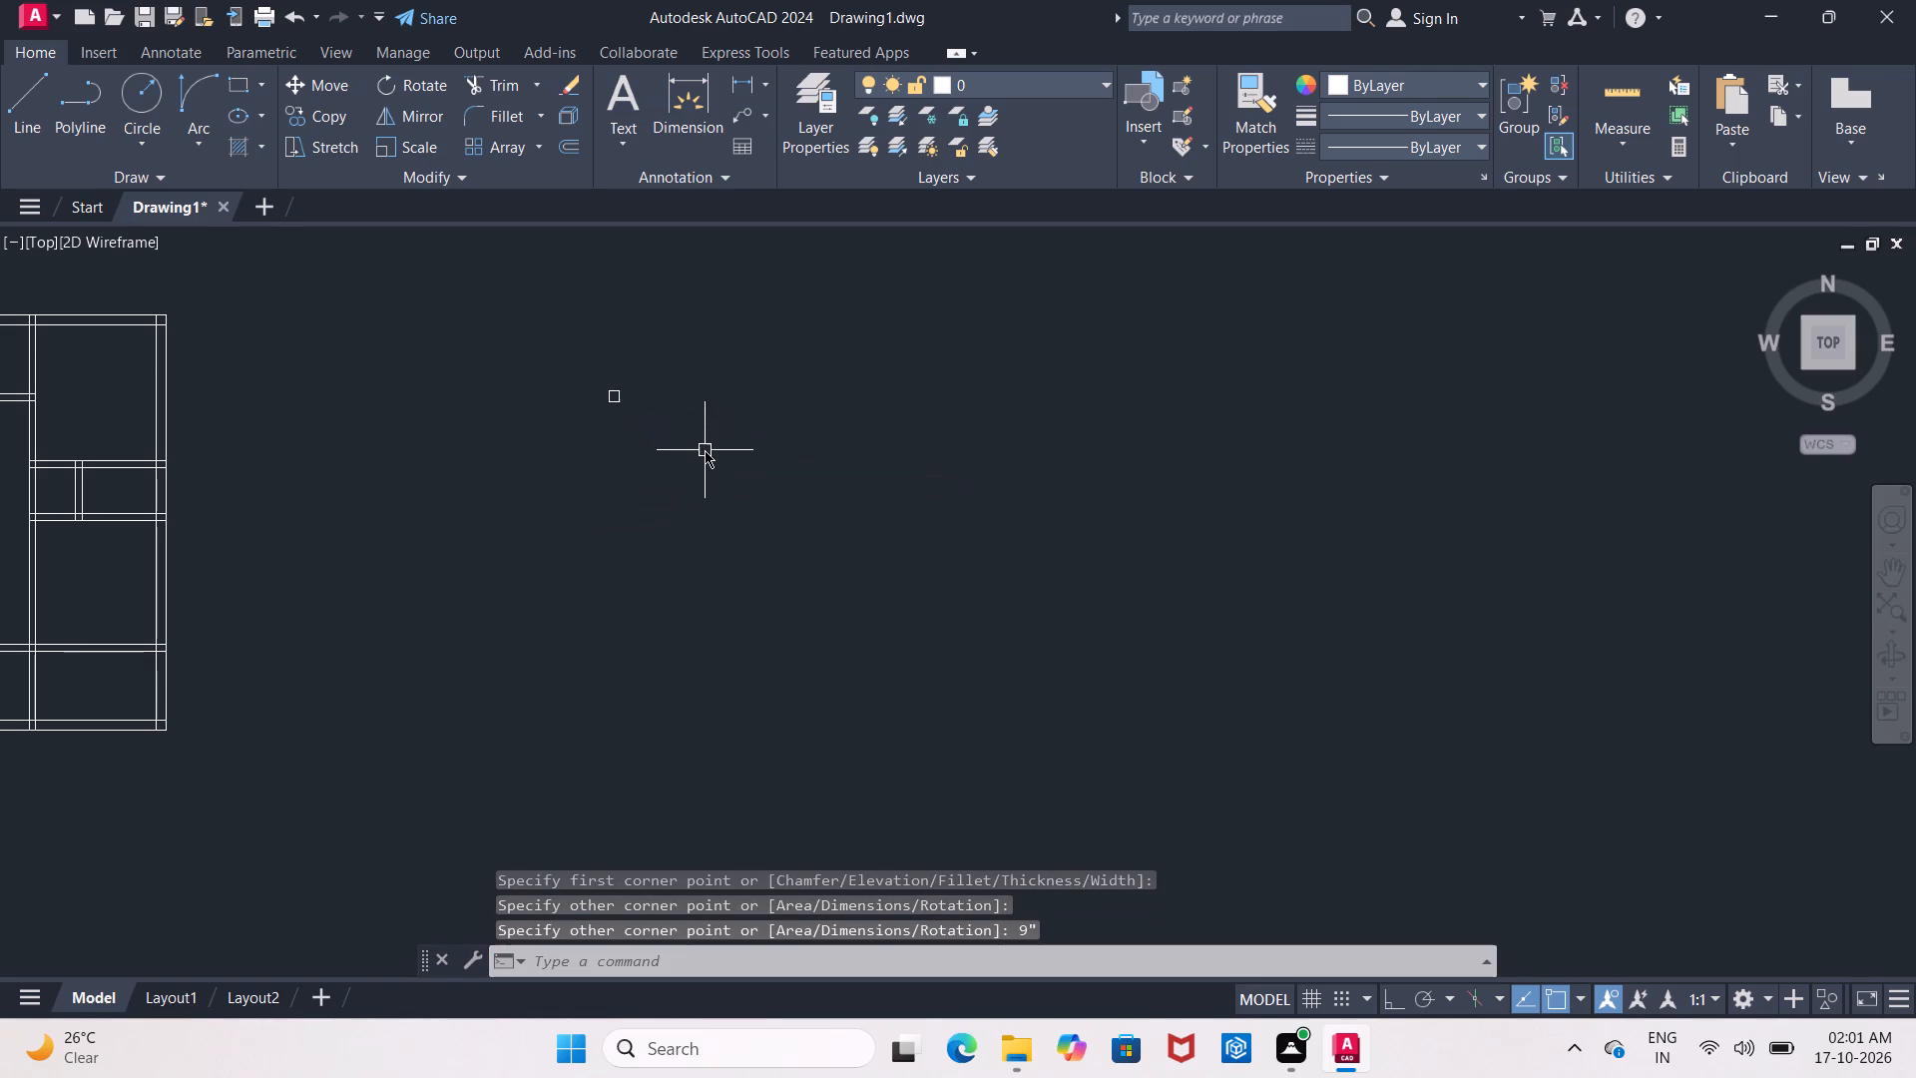
Fill the 9" square with a SOLID hatch and end the hatching.
scroll(613, 399, "up", 2)
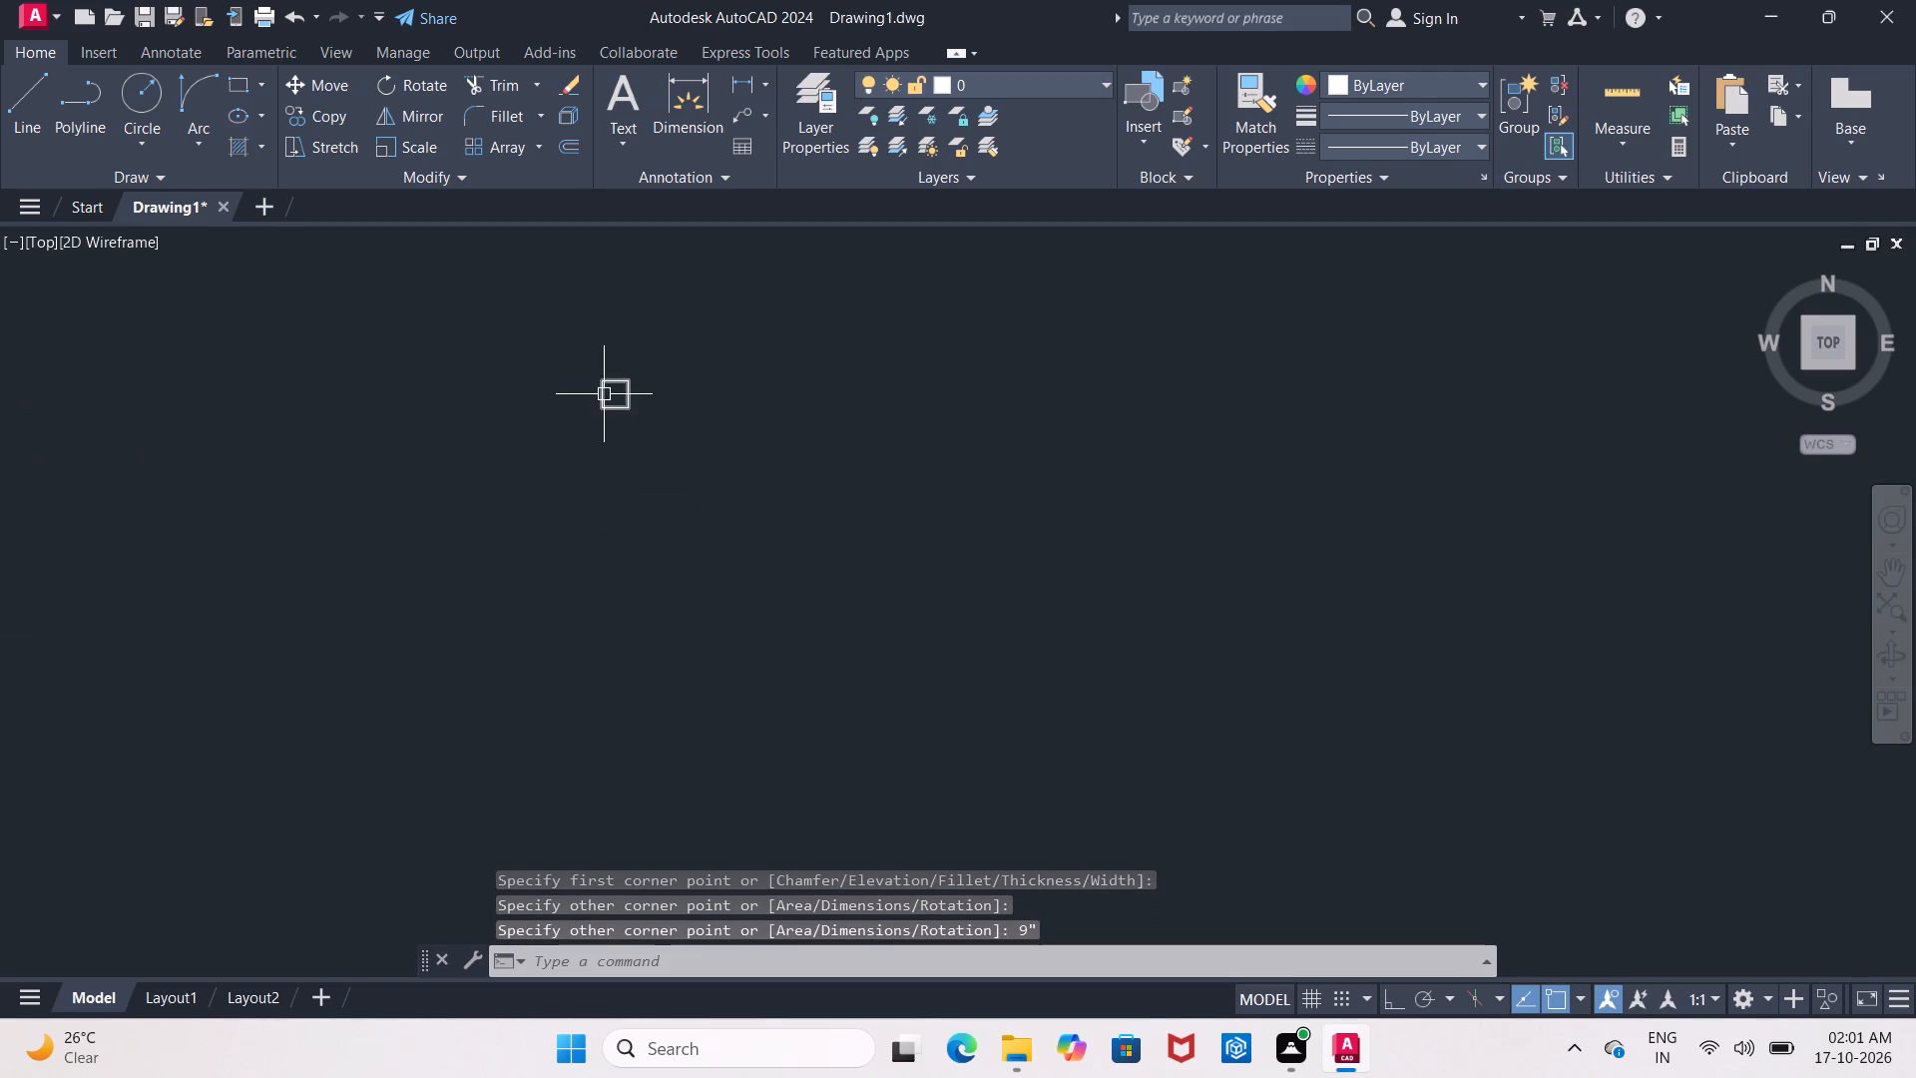
left_click(242, 153)
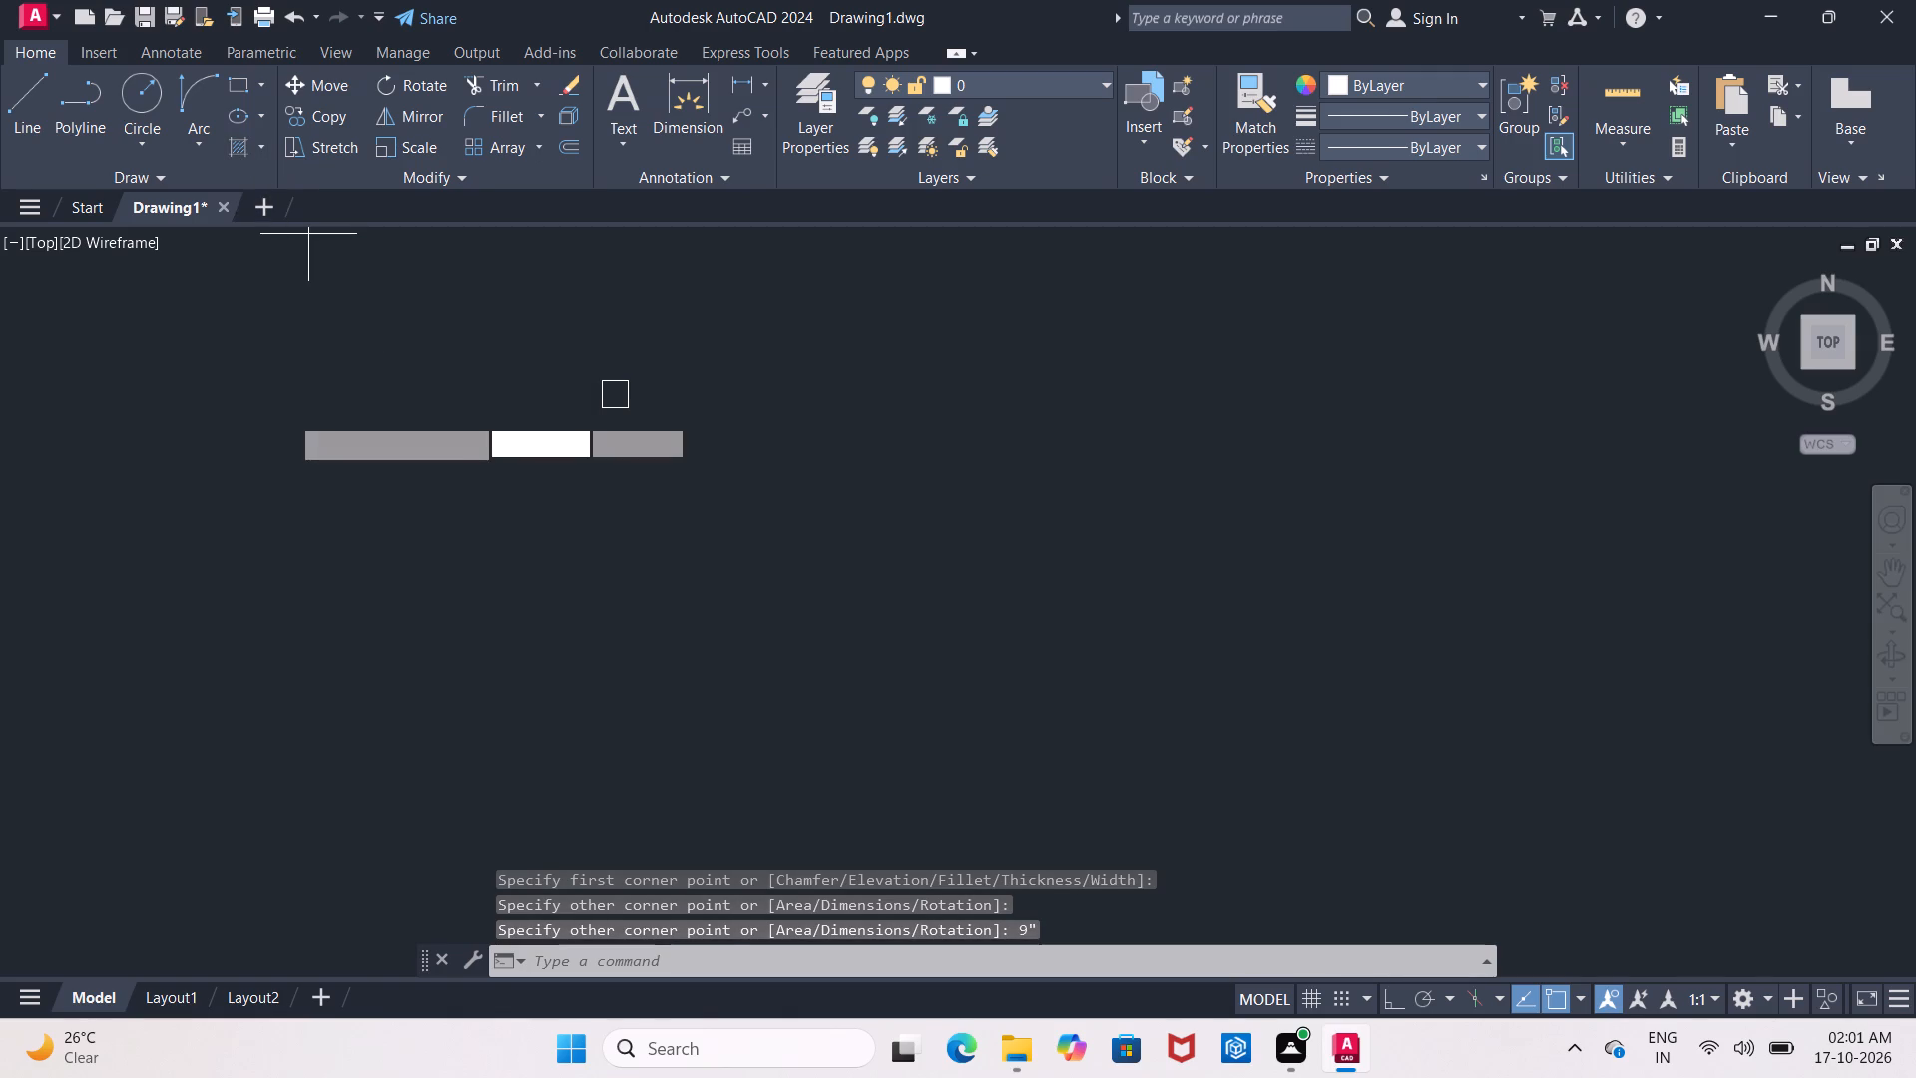
left_click(246, 124)
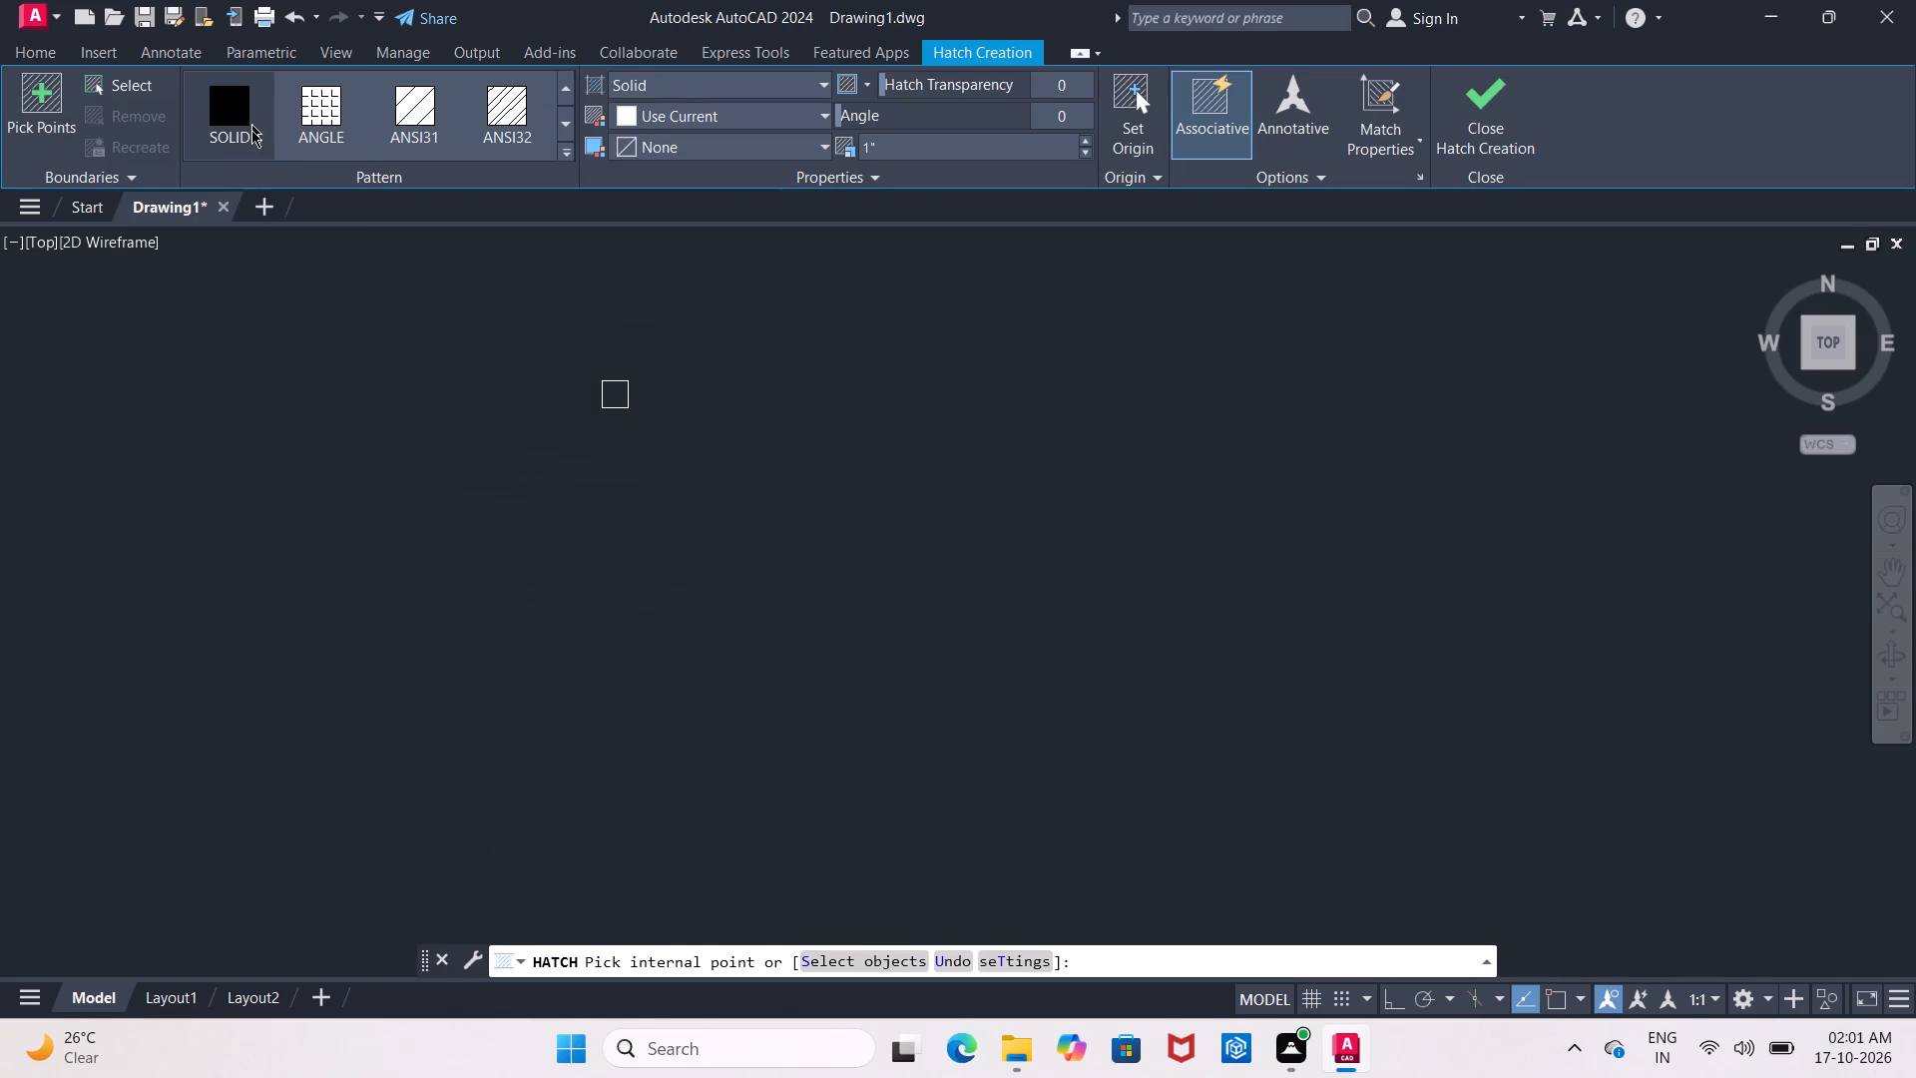
left_click(618, 394)
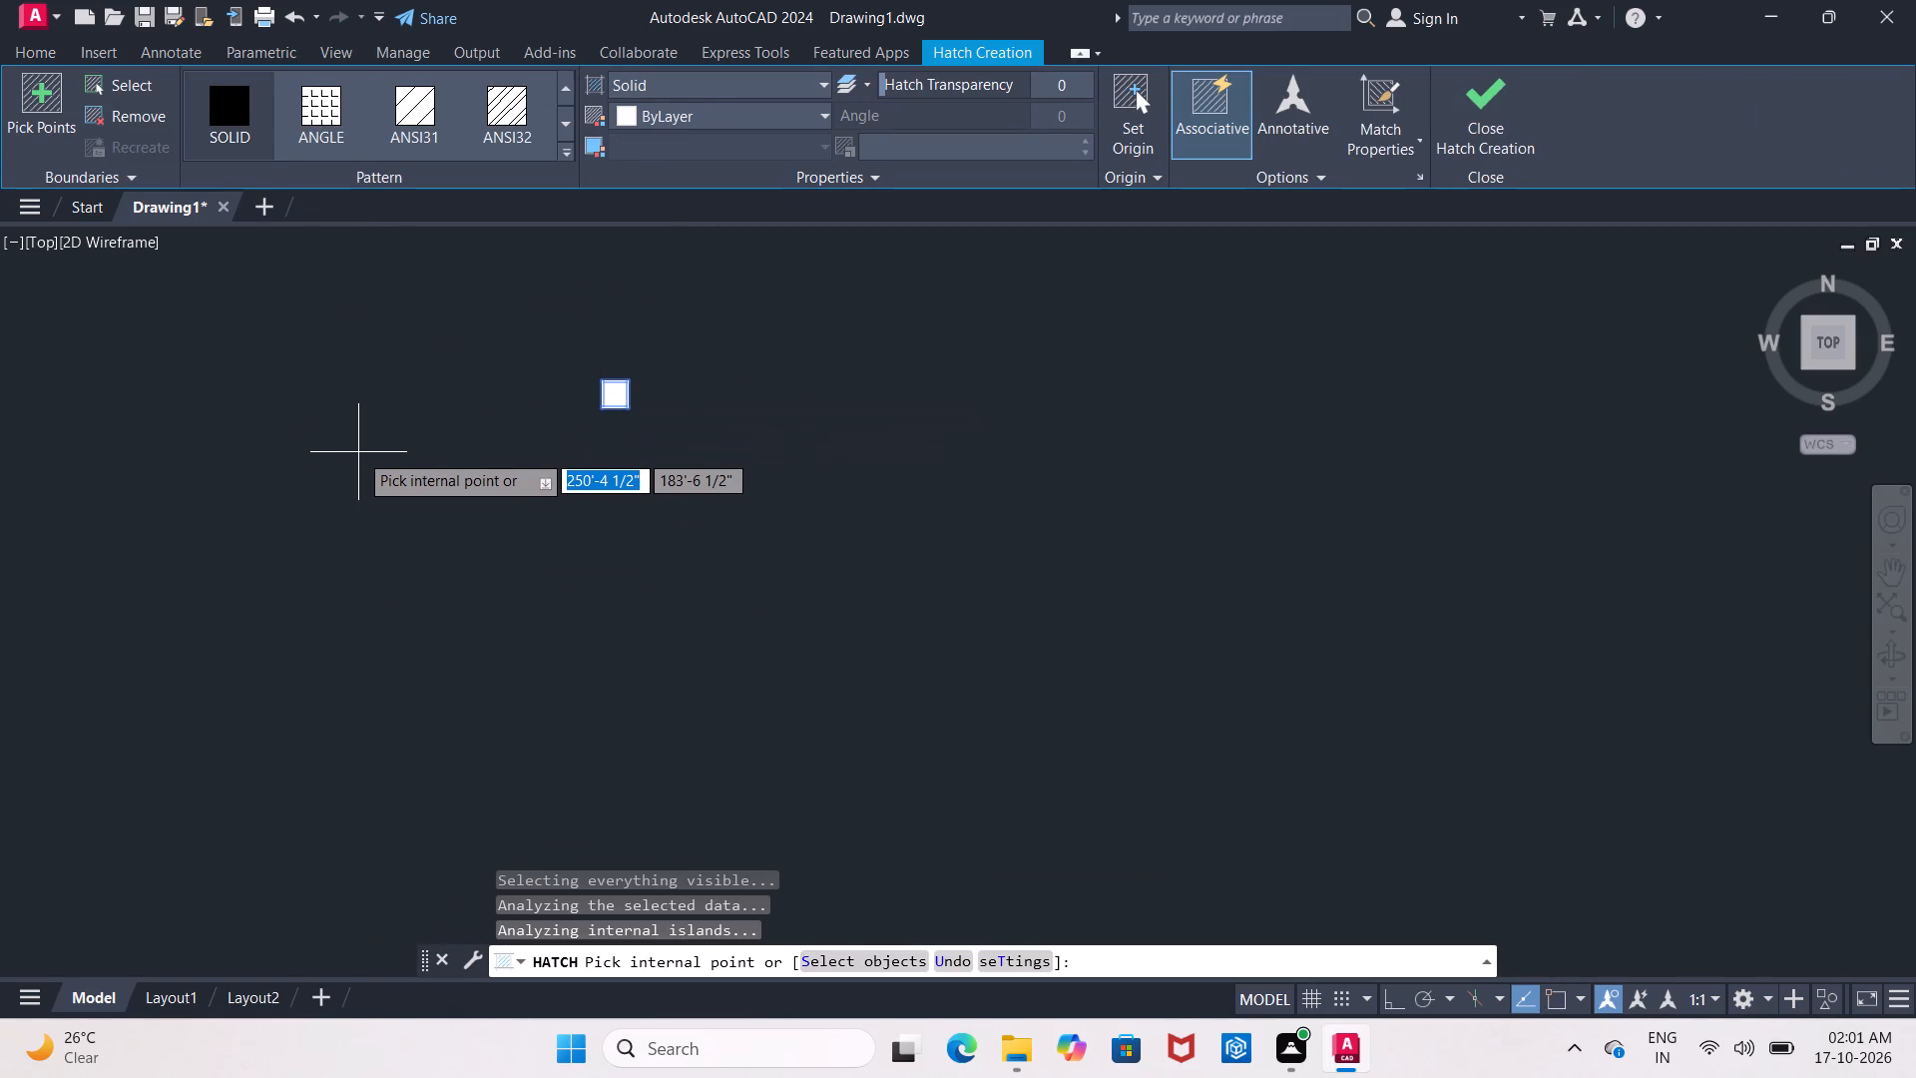
key("Escape")
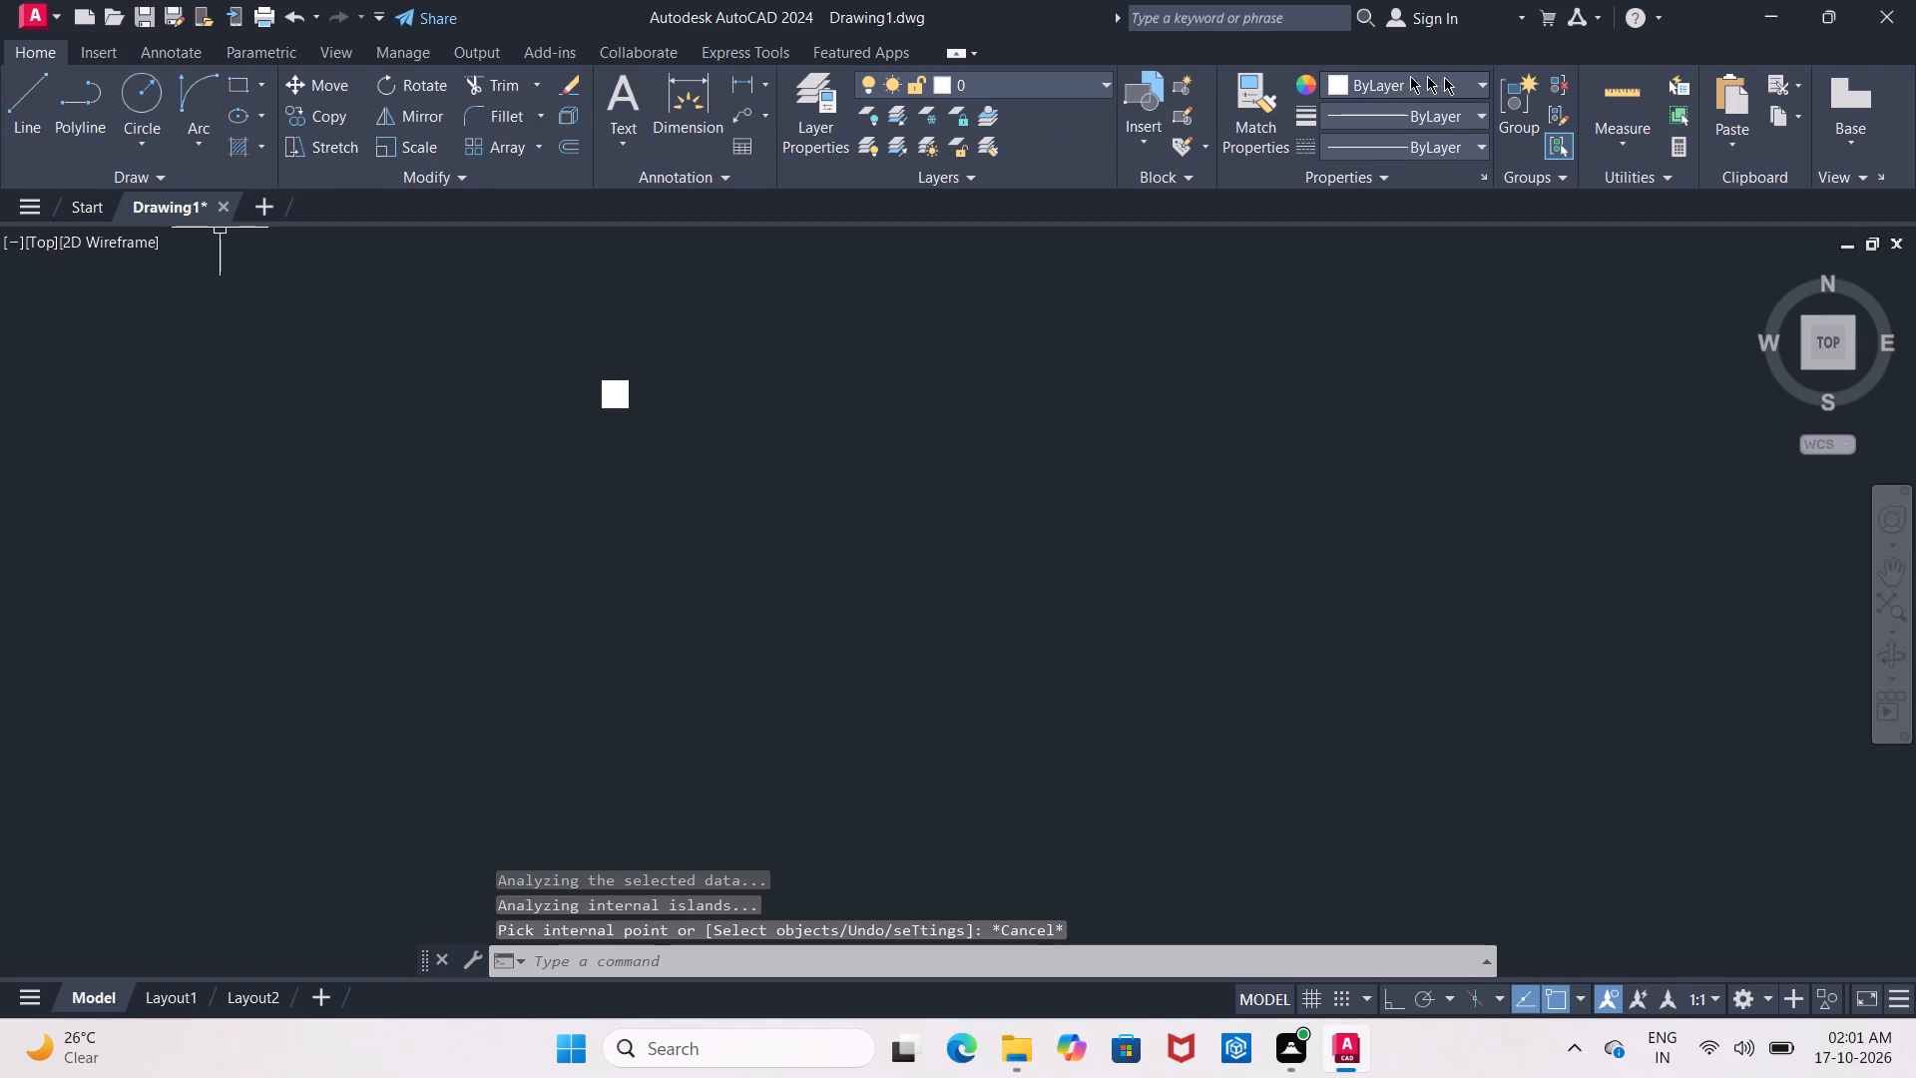
Set the current object colour to Red and draw a short, nearly horizontal sample line beside the filled square.
left_click(1473, 114)
left_click(1232, 391)
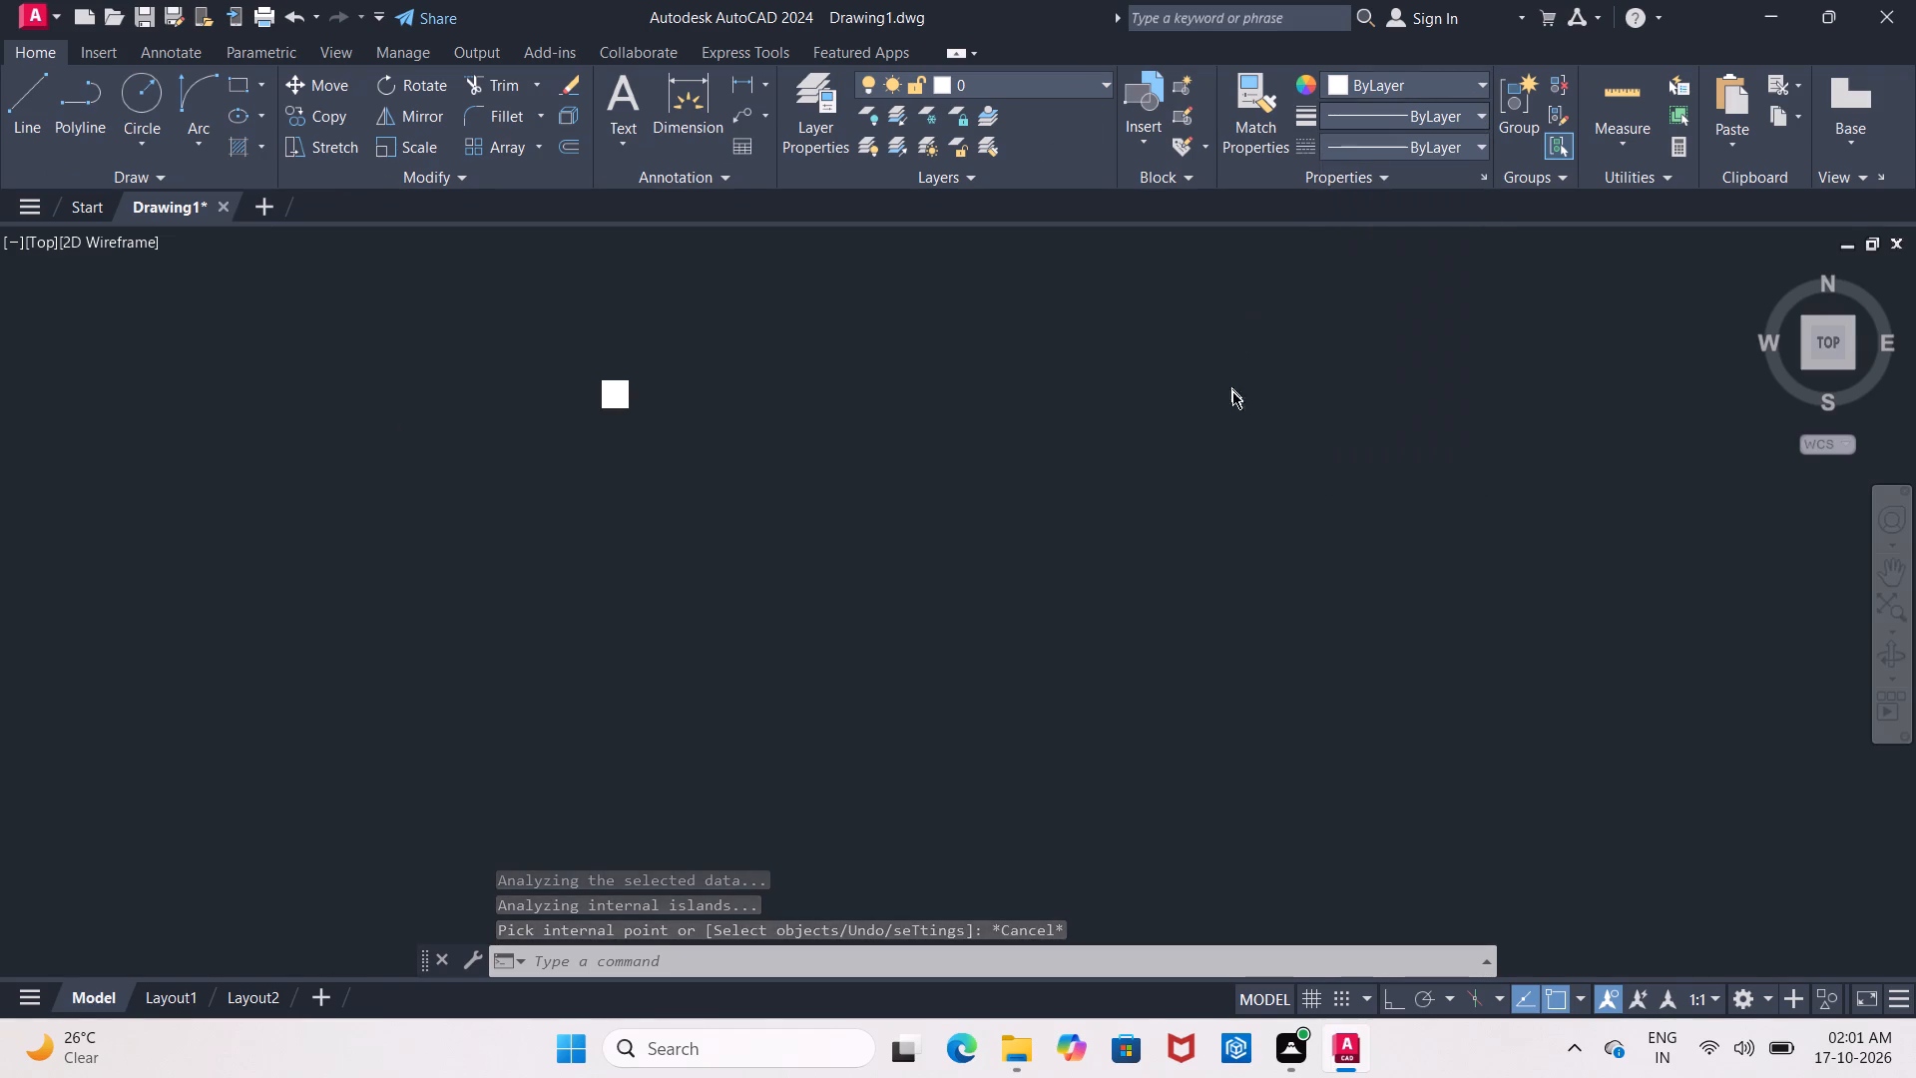
left_click(1439, 85)
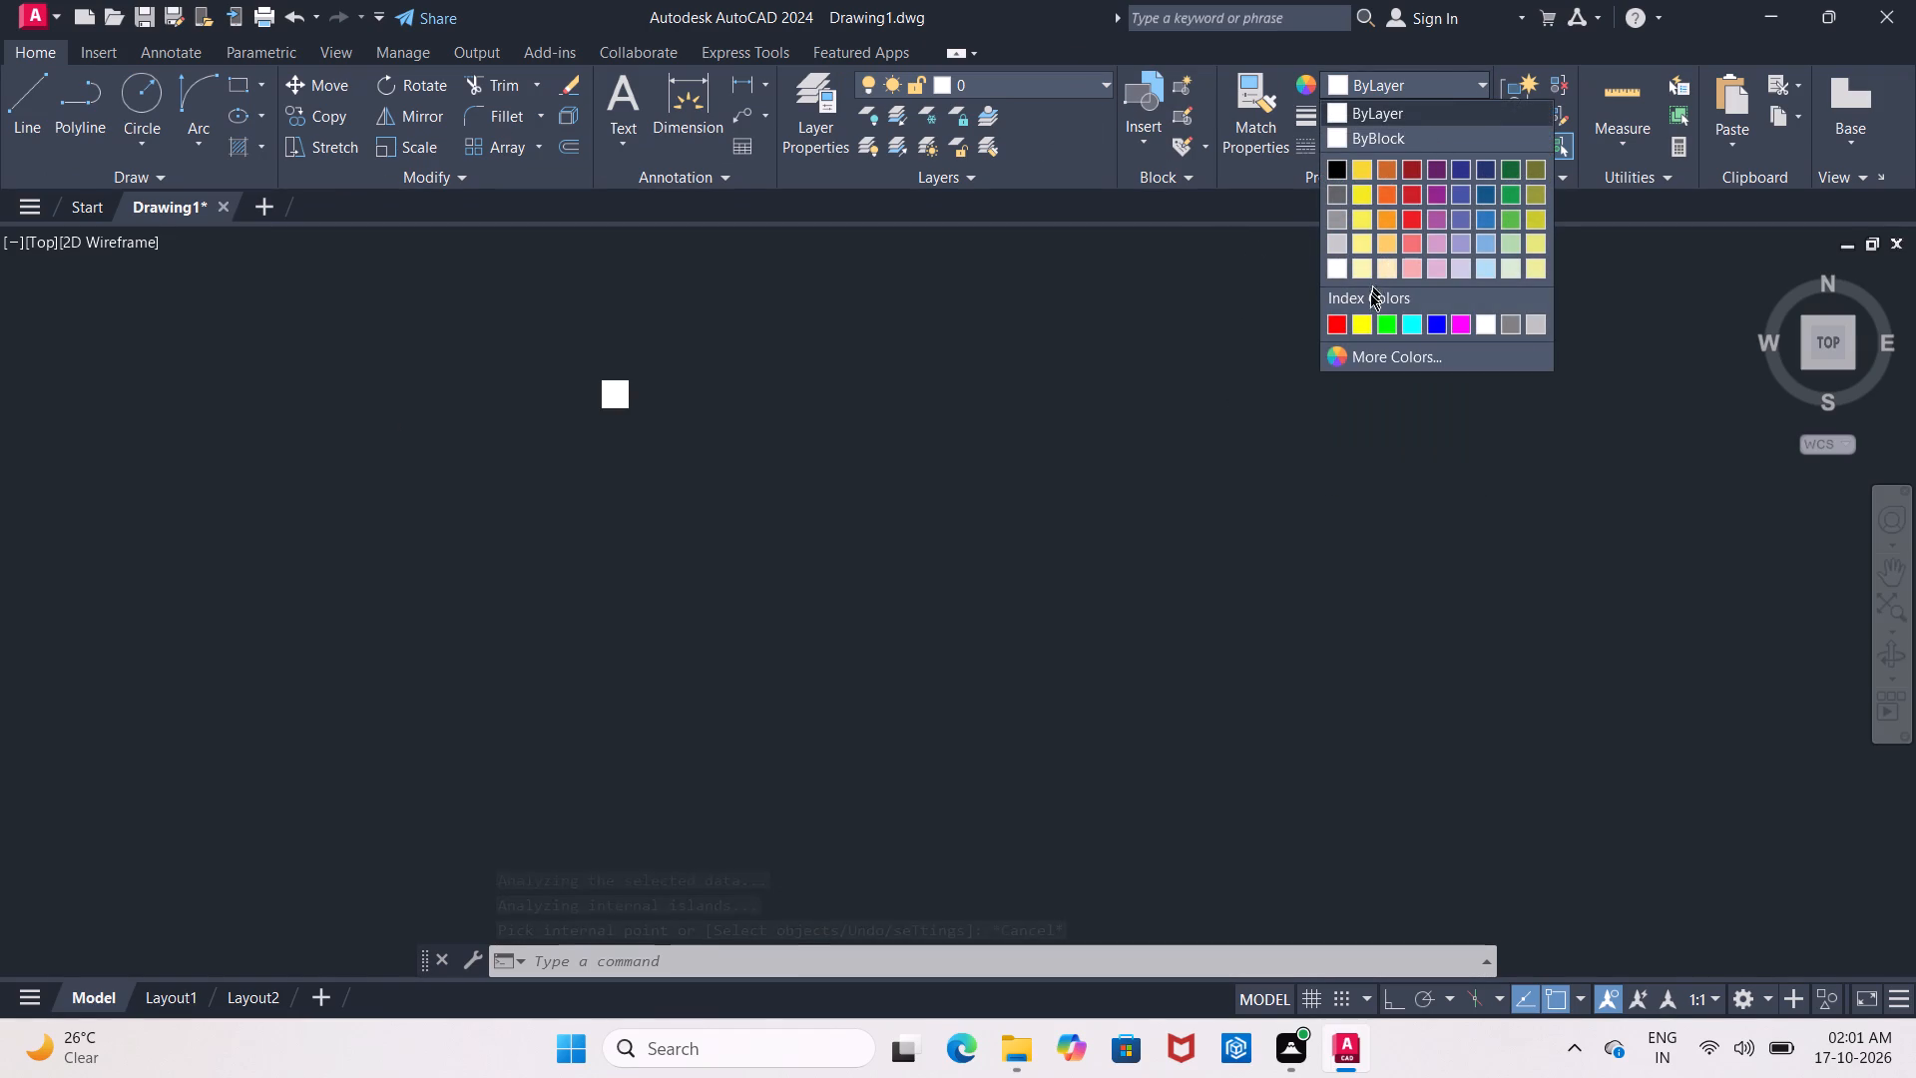
left_click(1338, 322)
left_click(35, 87)
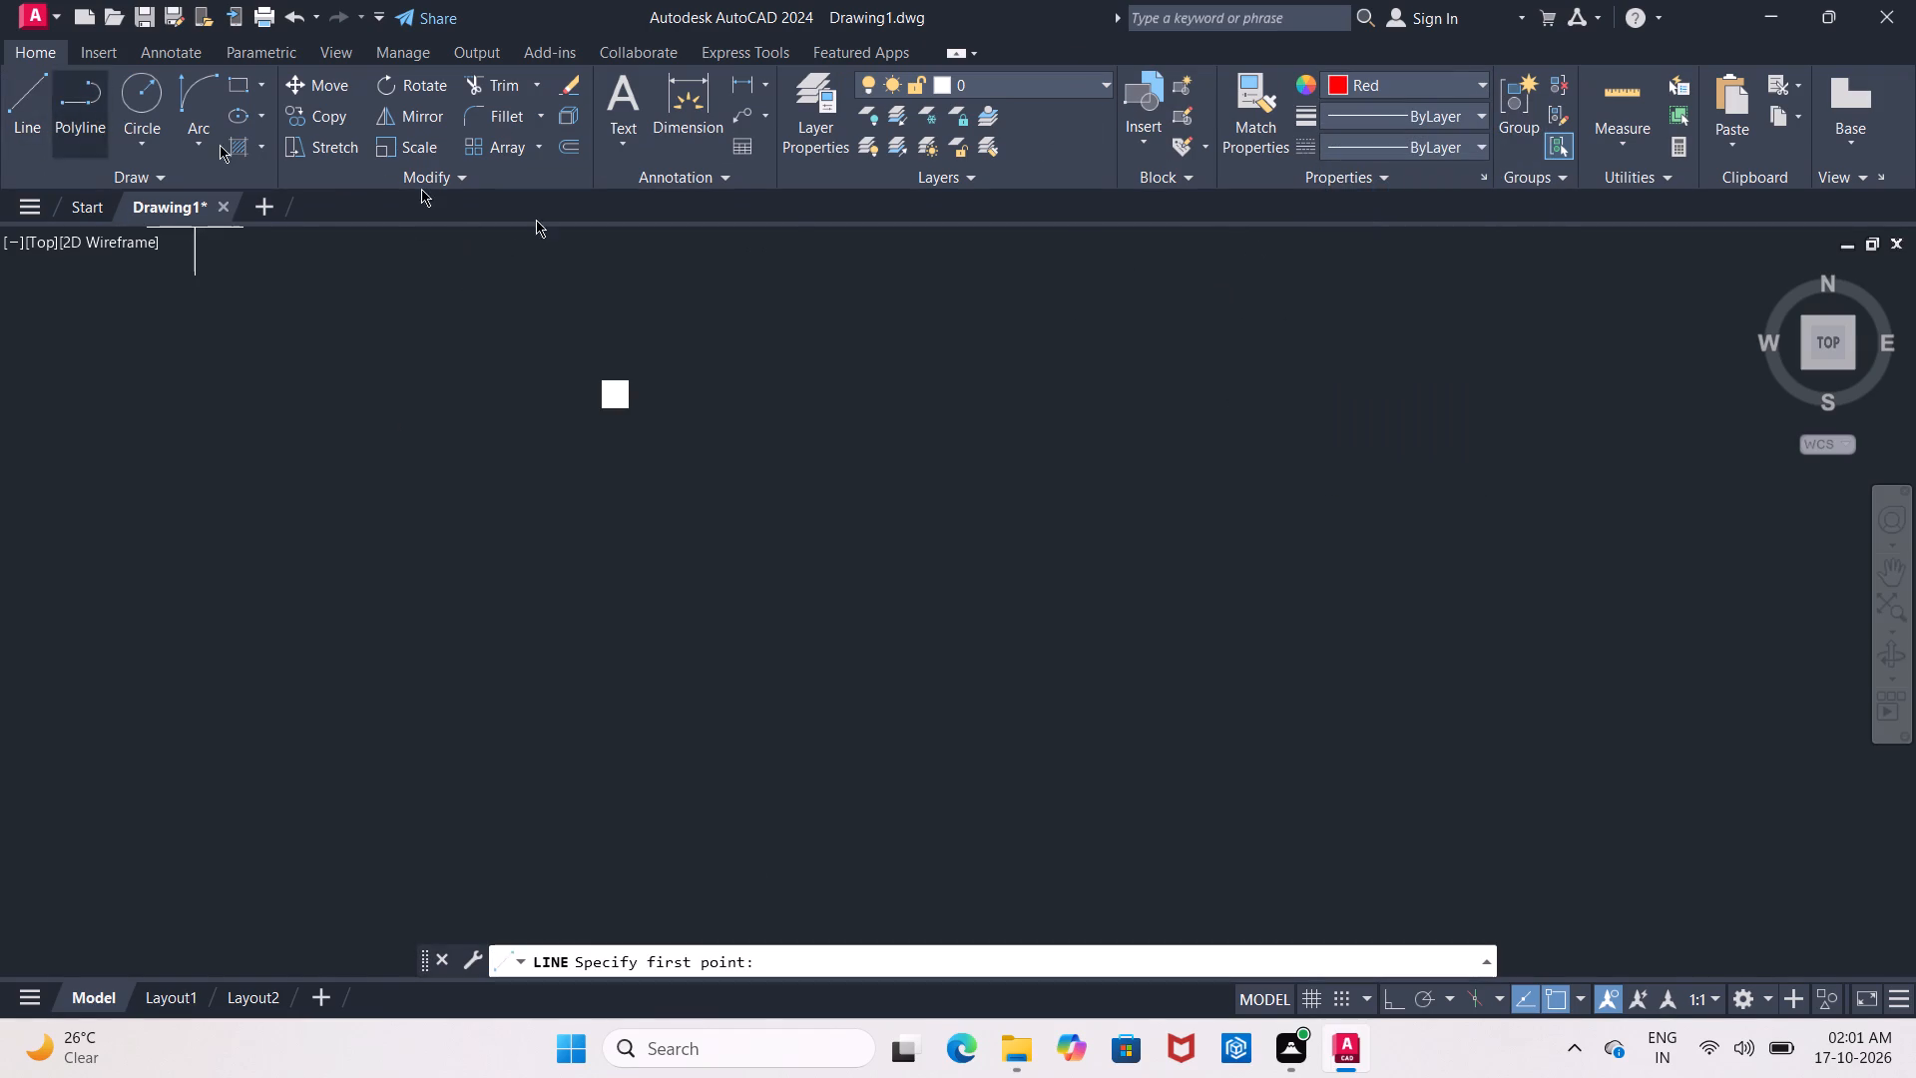
left_click(716, 330)
left_click(875, 320)
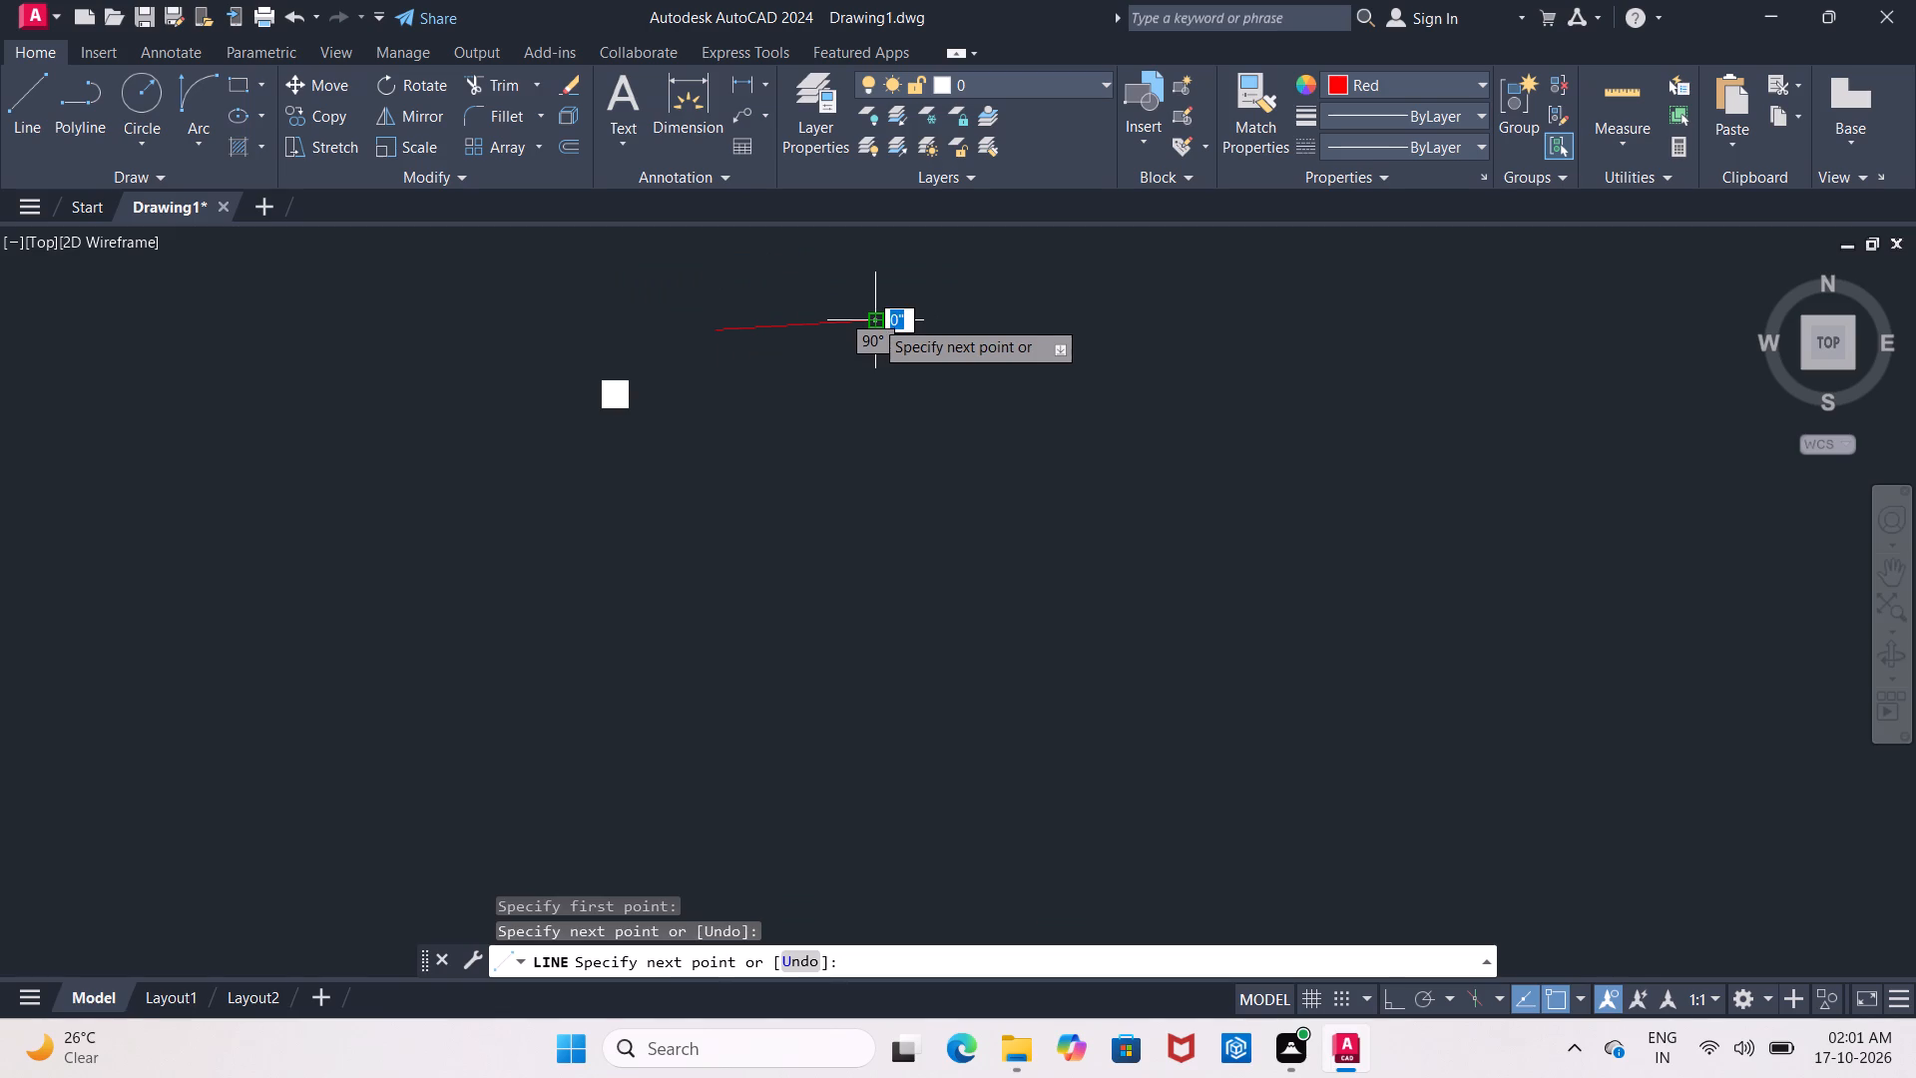
key("Escape")
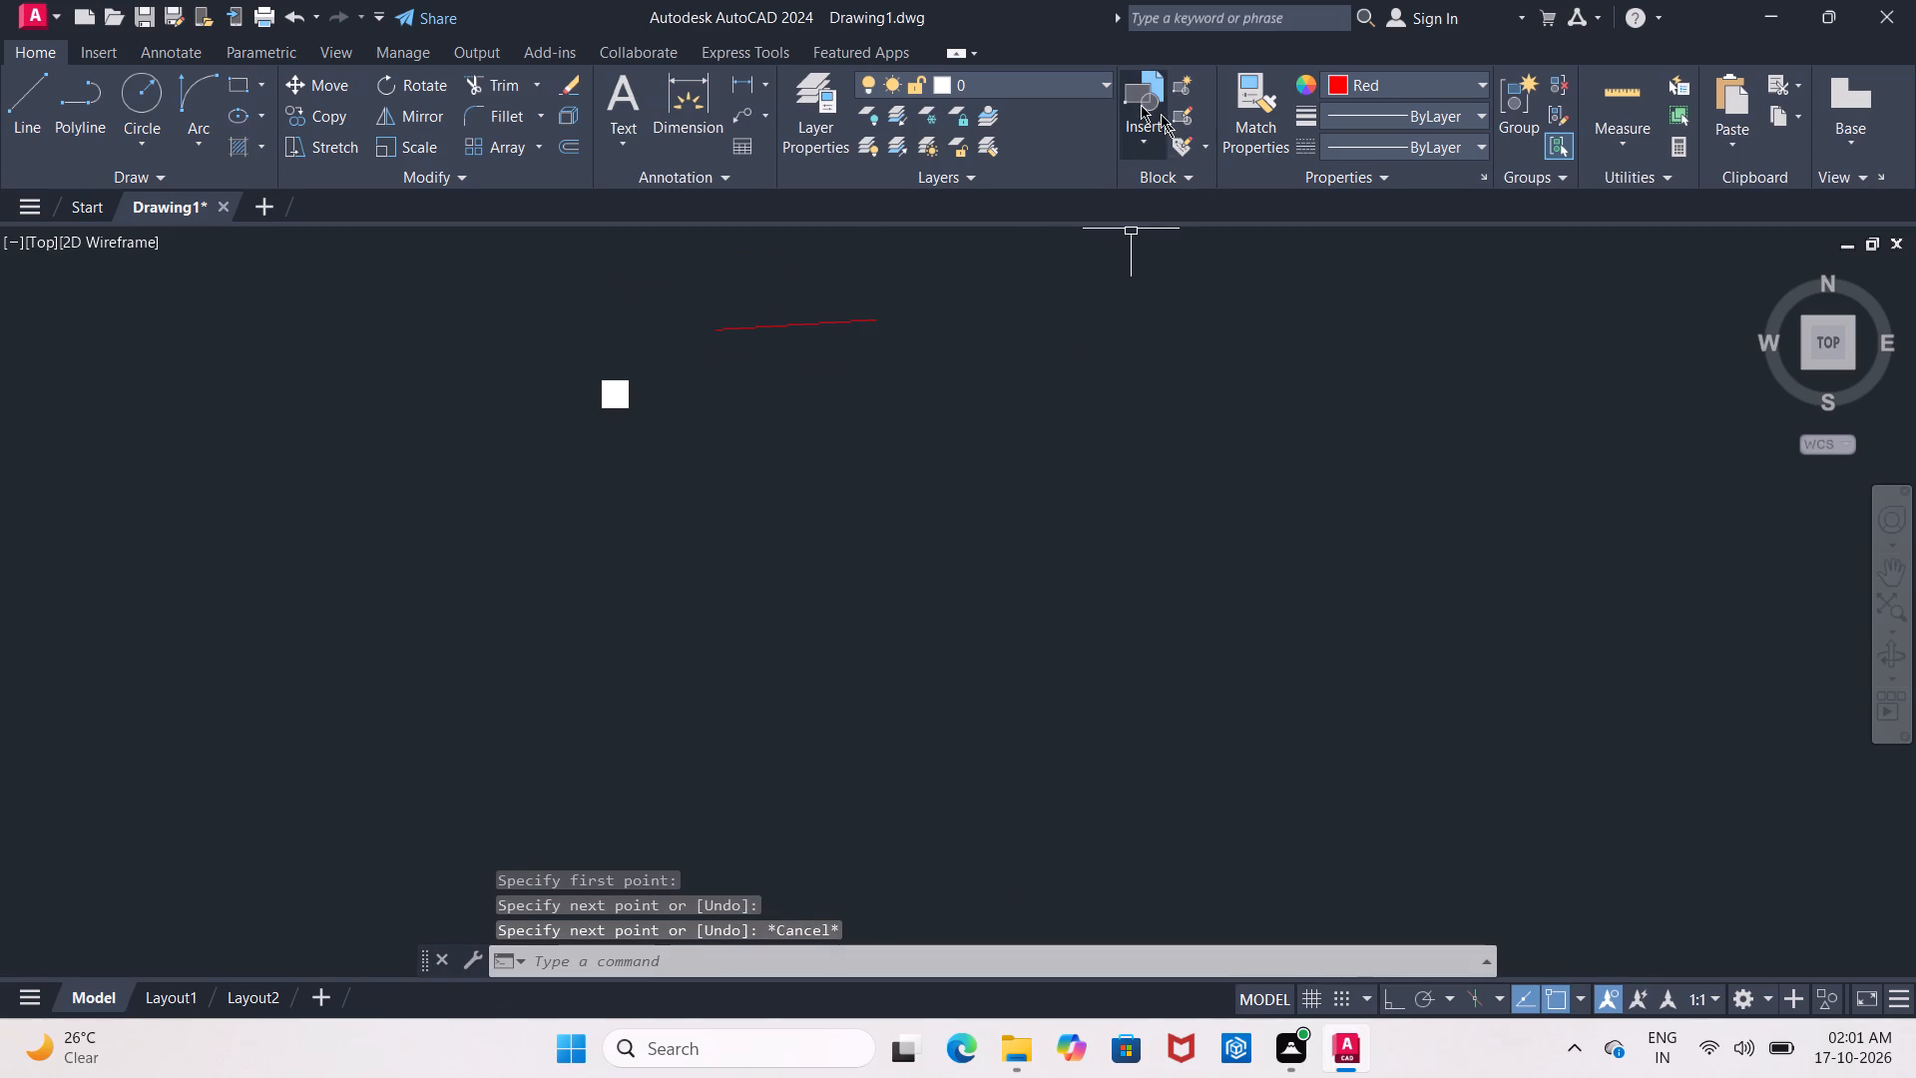
Match the red line's properties onto the filled square and its outline.
left_click(1236, 97)
left_click(852, 321)
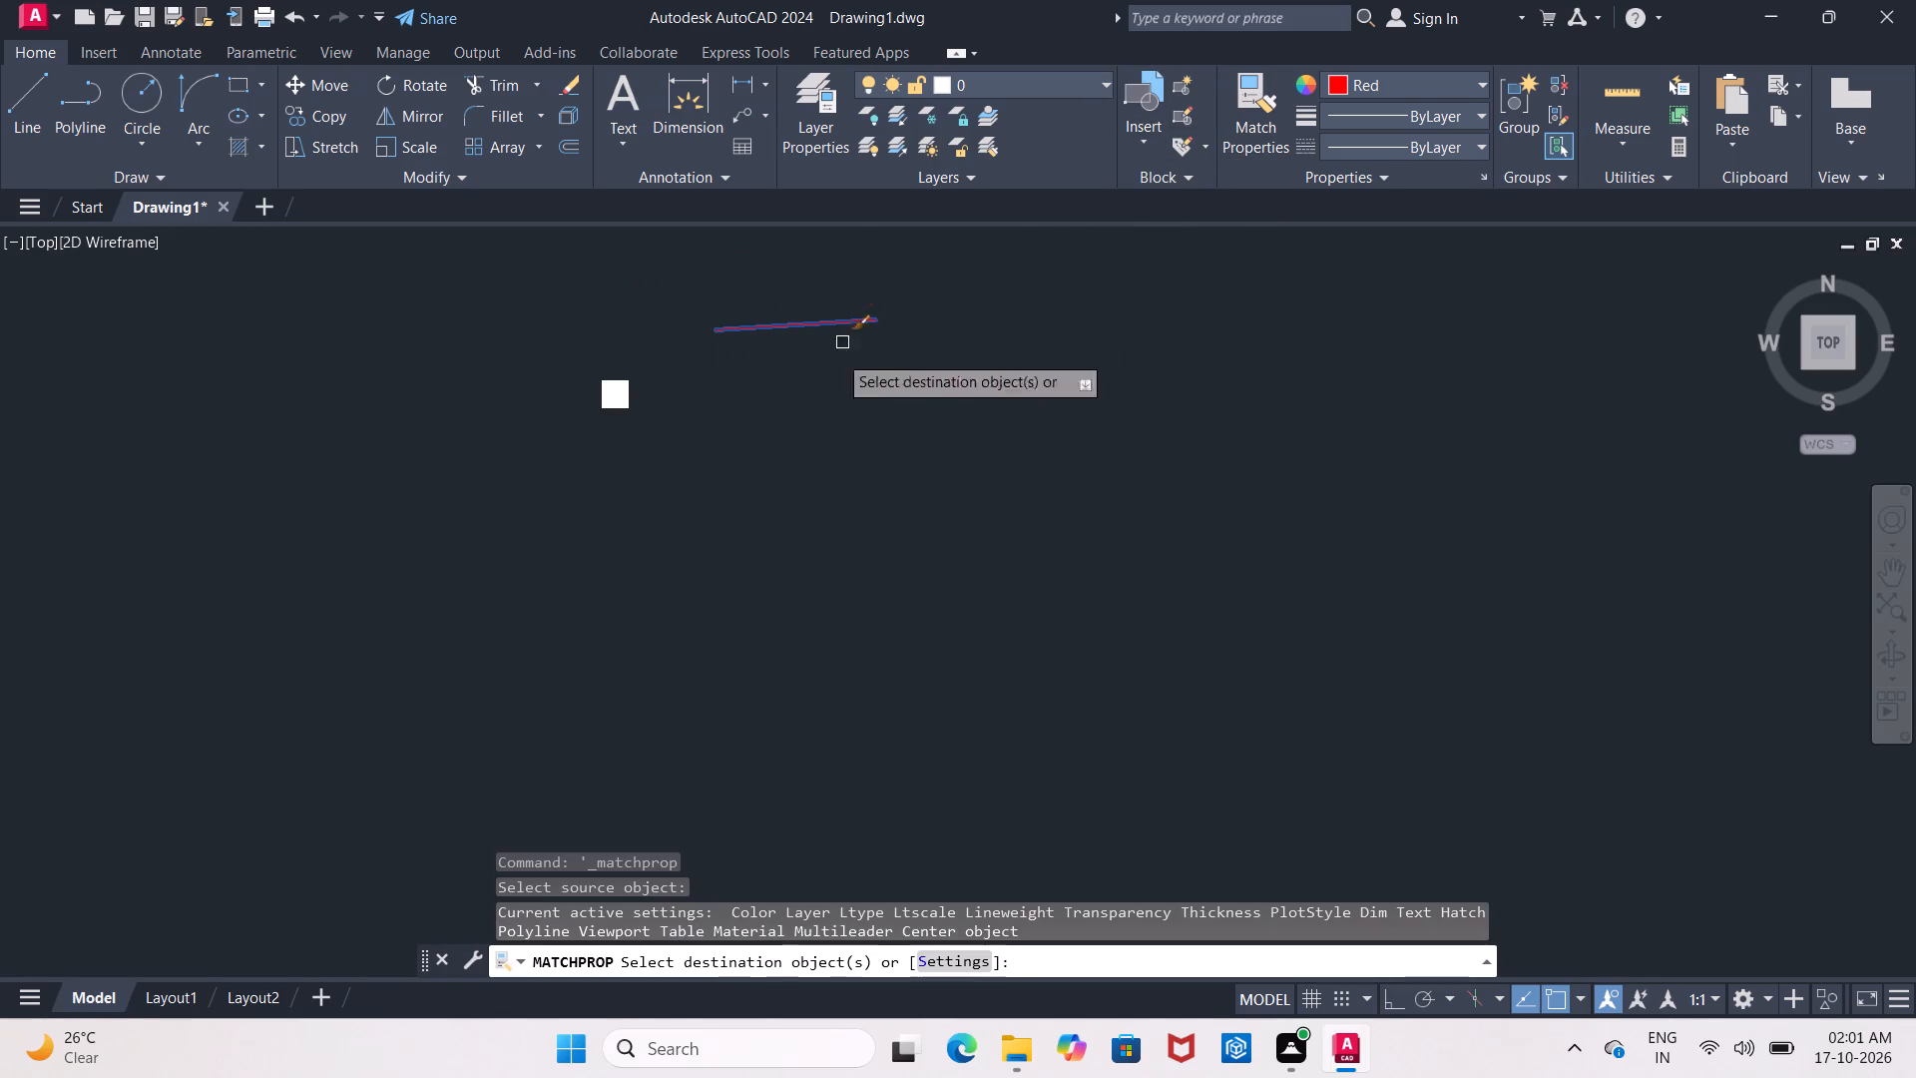
left_click_drag(538, 346, 605, 399)
left_click(699, 581)
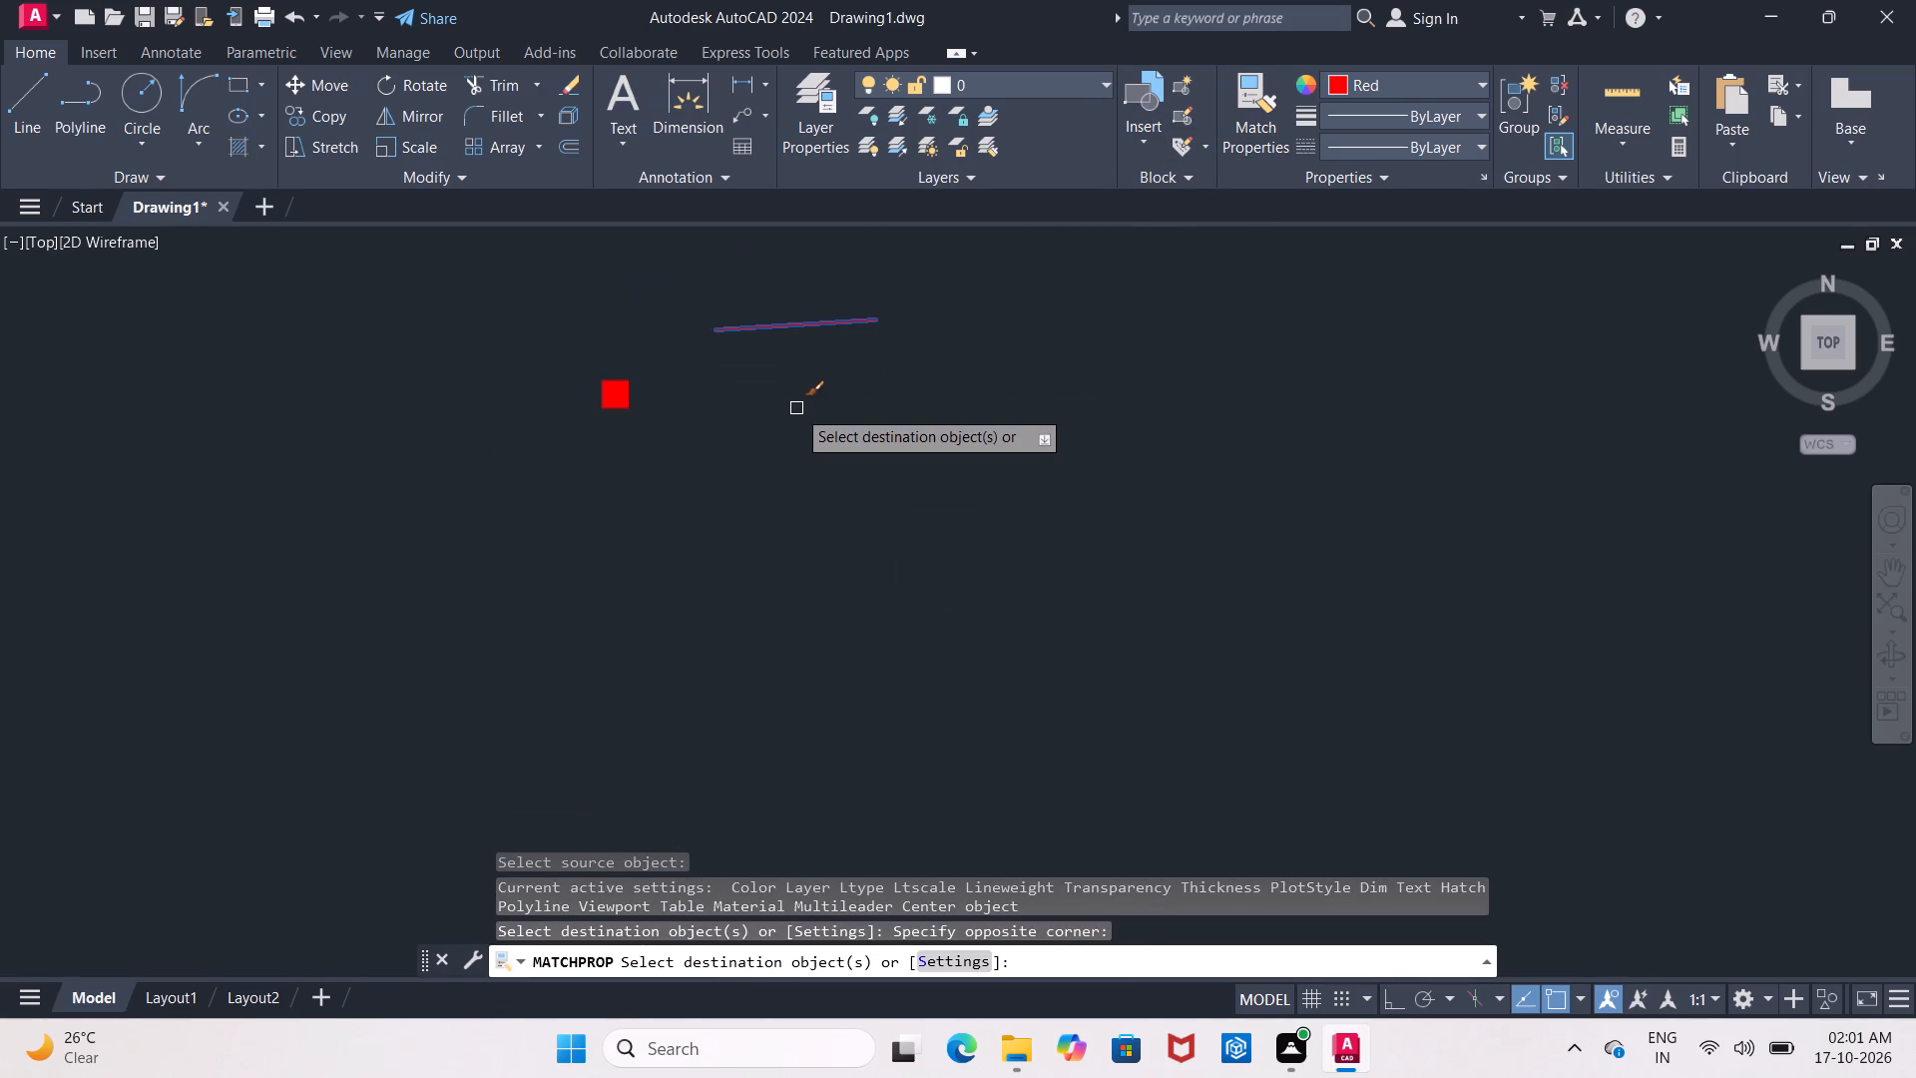
key("Escape")
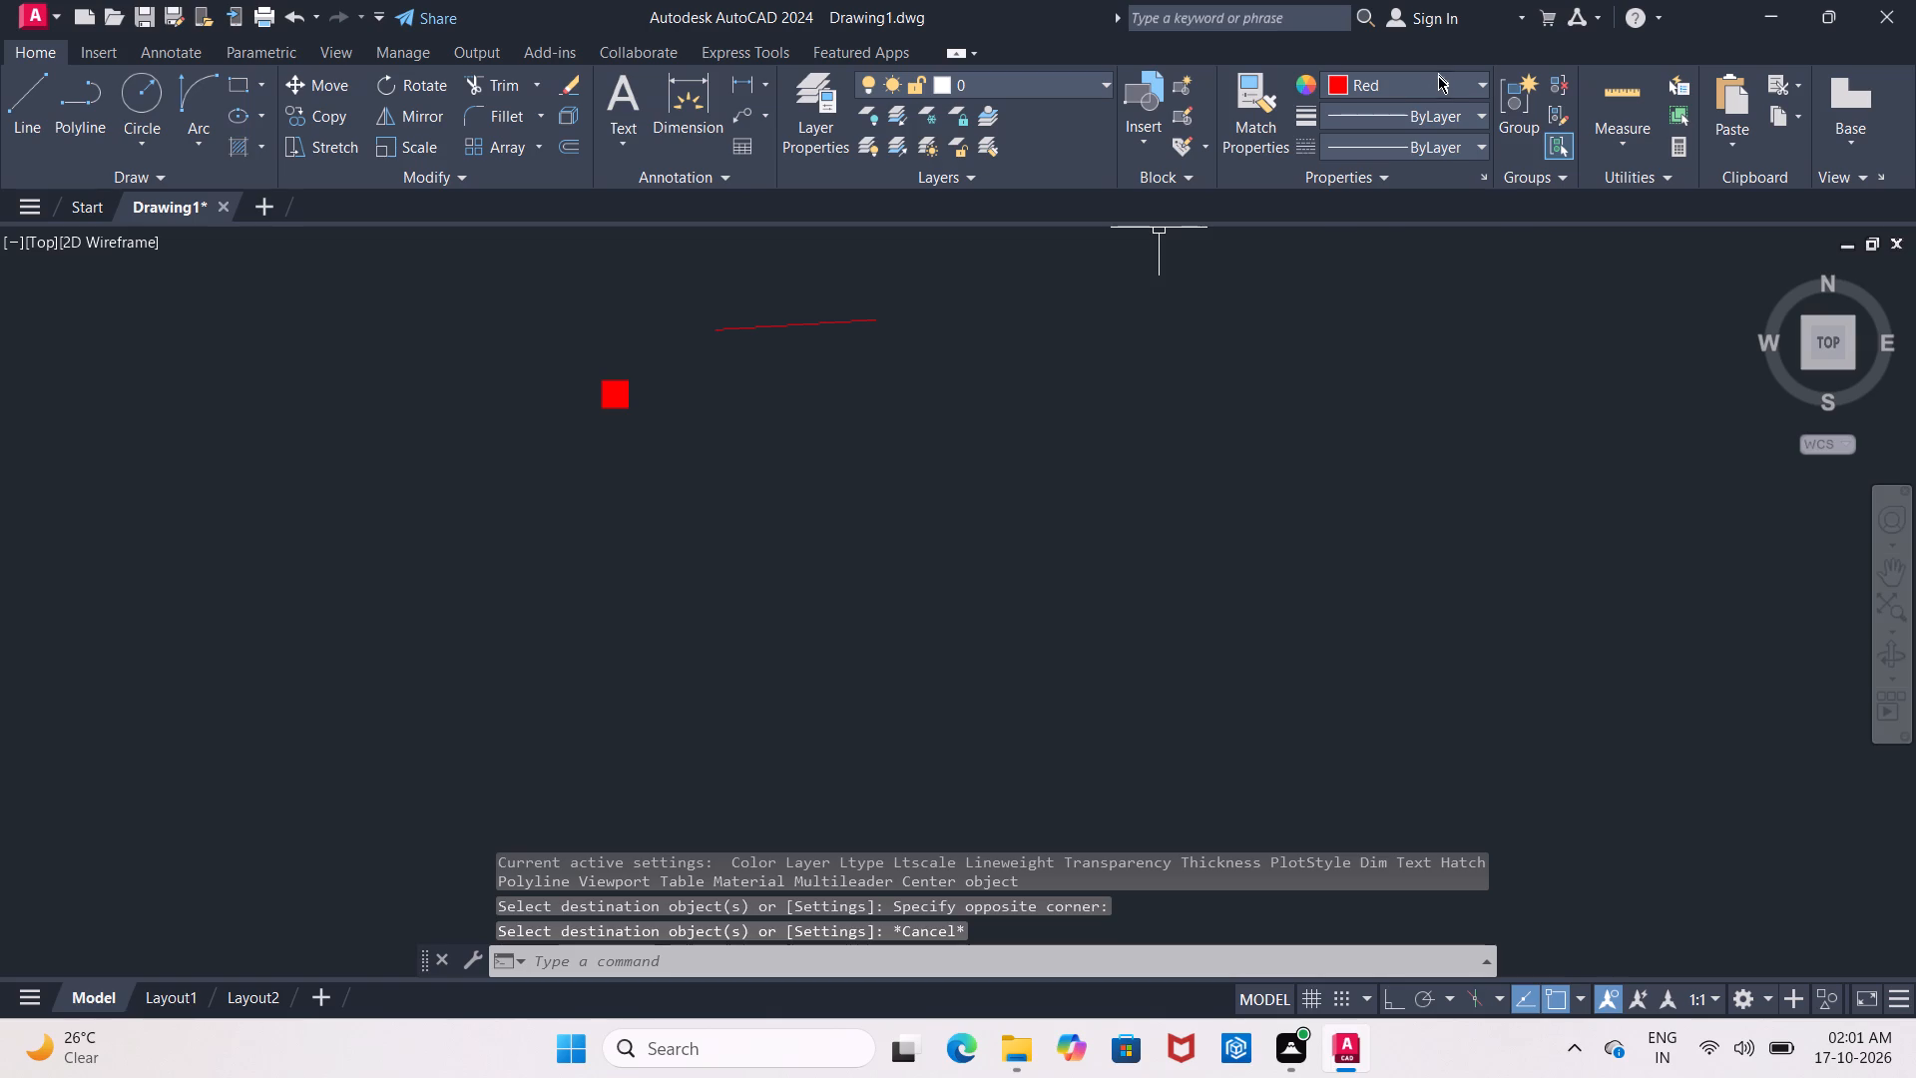
Set the current object colour back to ByLayer.
left_click(1442, 79)
left_click(1392, 123)
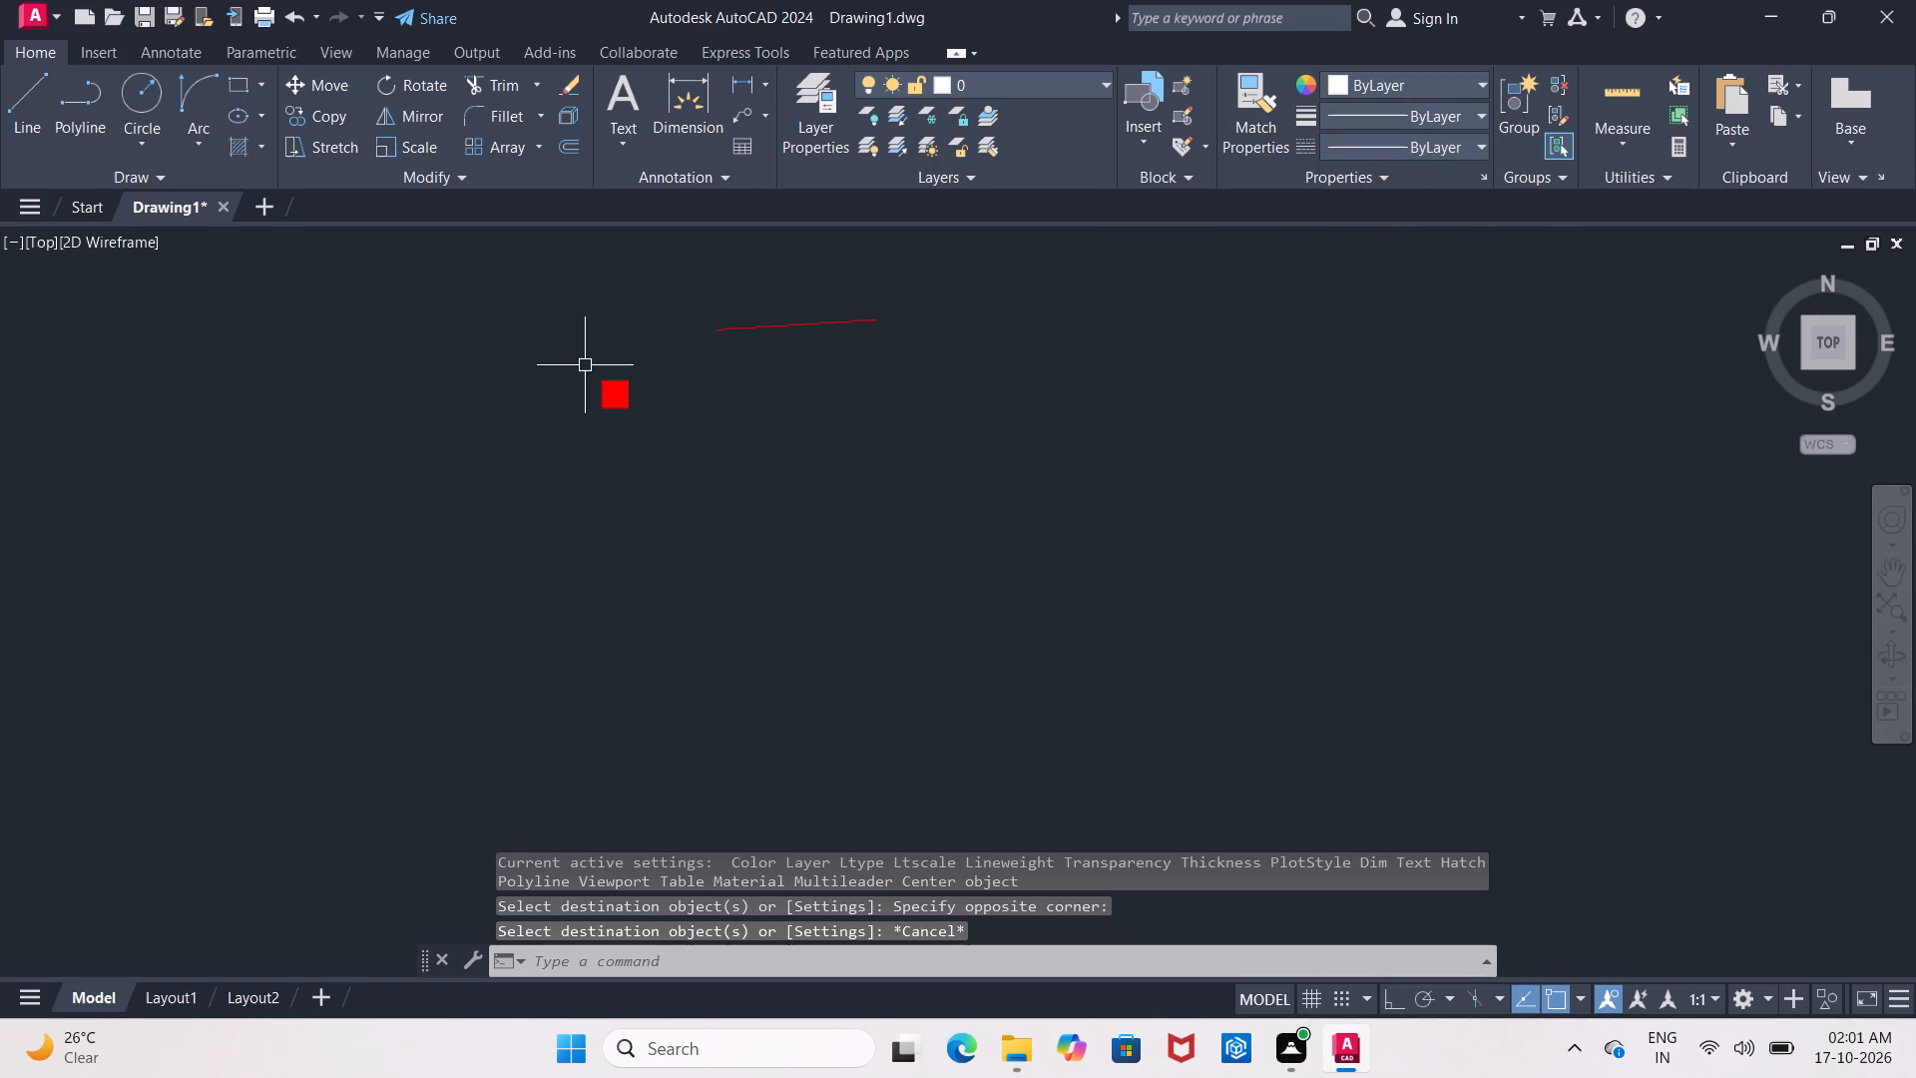
Delete the red sample line beside the square.
left_click(767, 329)
key("Delete")
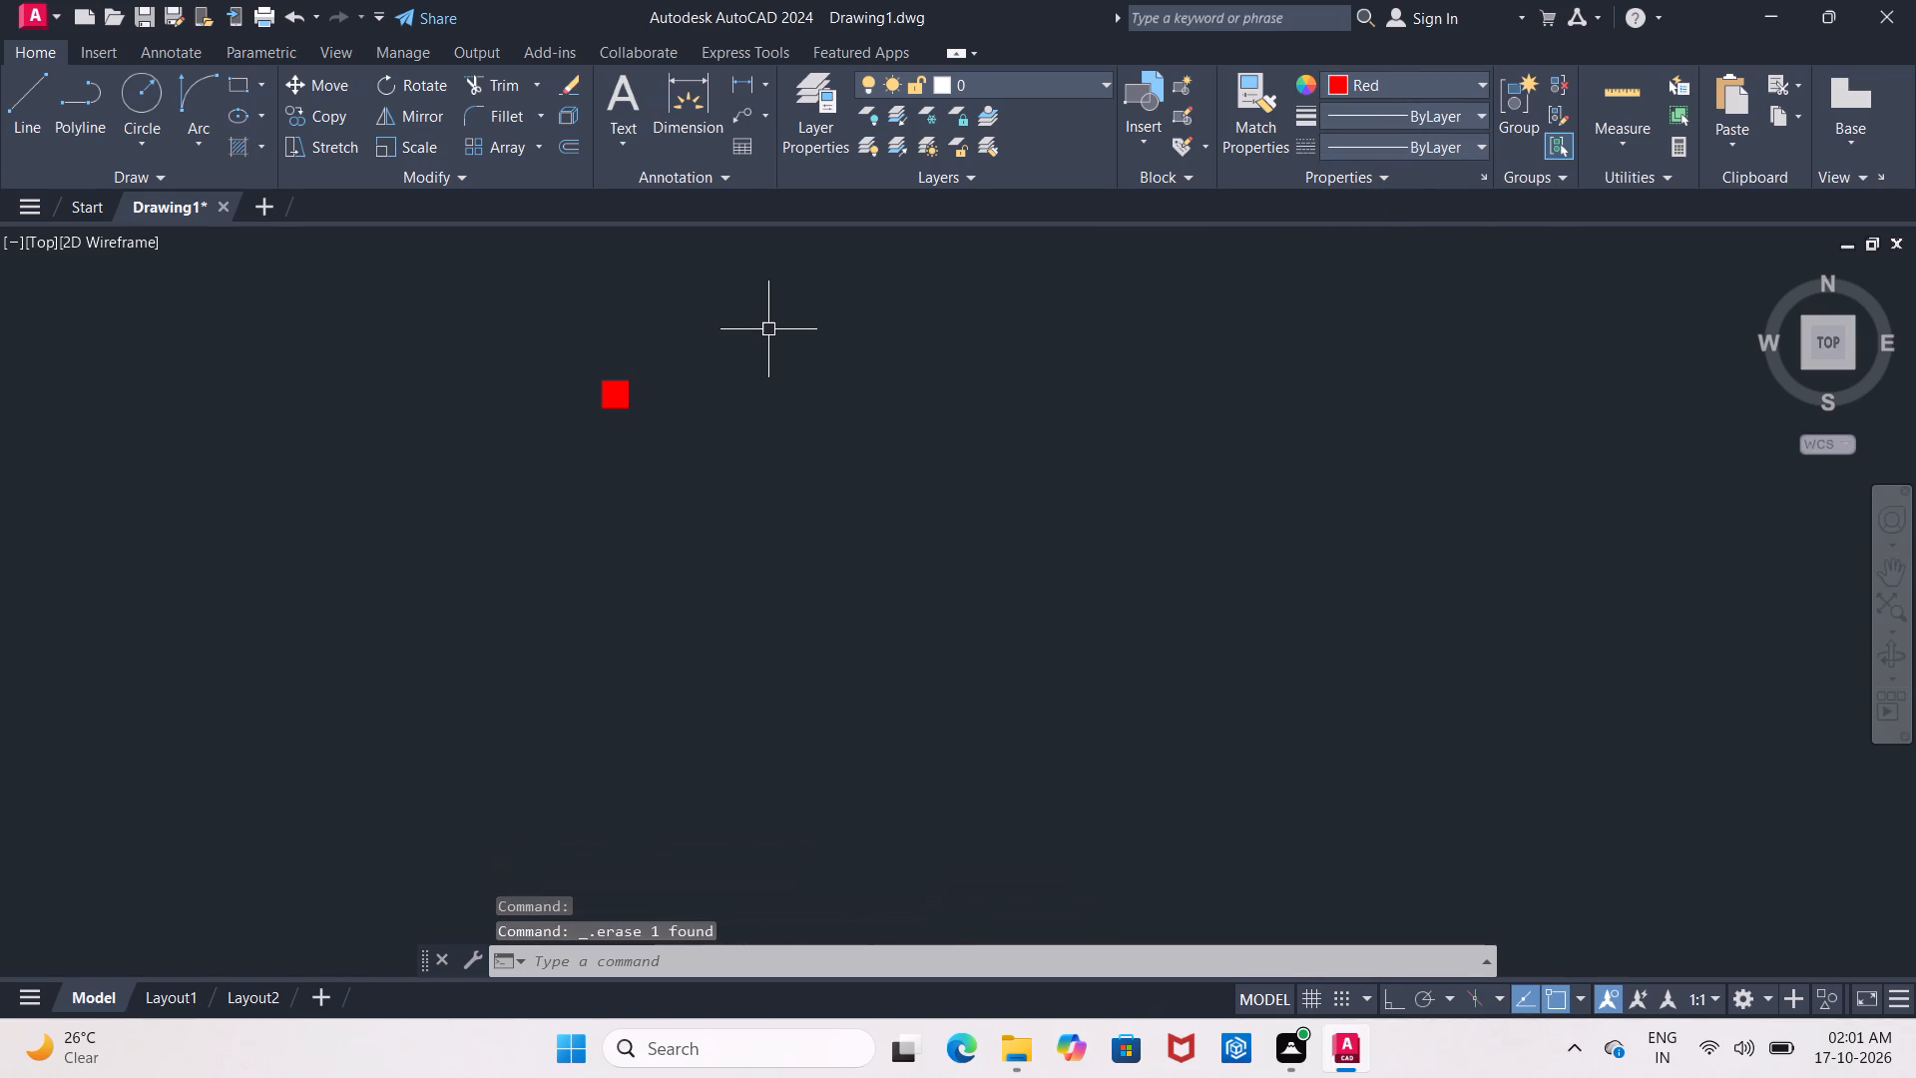
Copy the red filled square from its lower-right corner onto the upper-right outer corner of the wall outline plan.
scroll(796, 331, "down", 2)
left_click(663, 333)
left_click(863, 436)
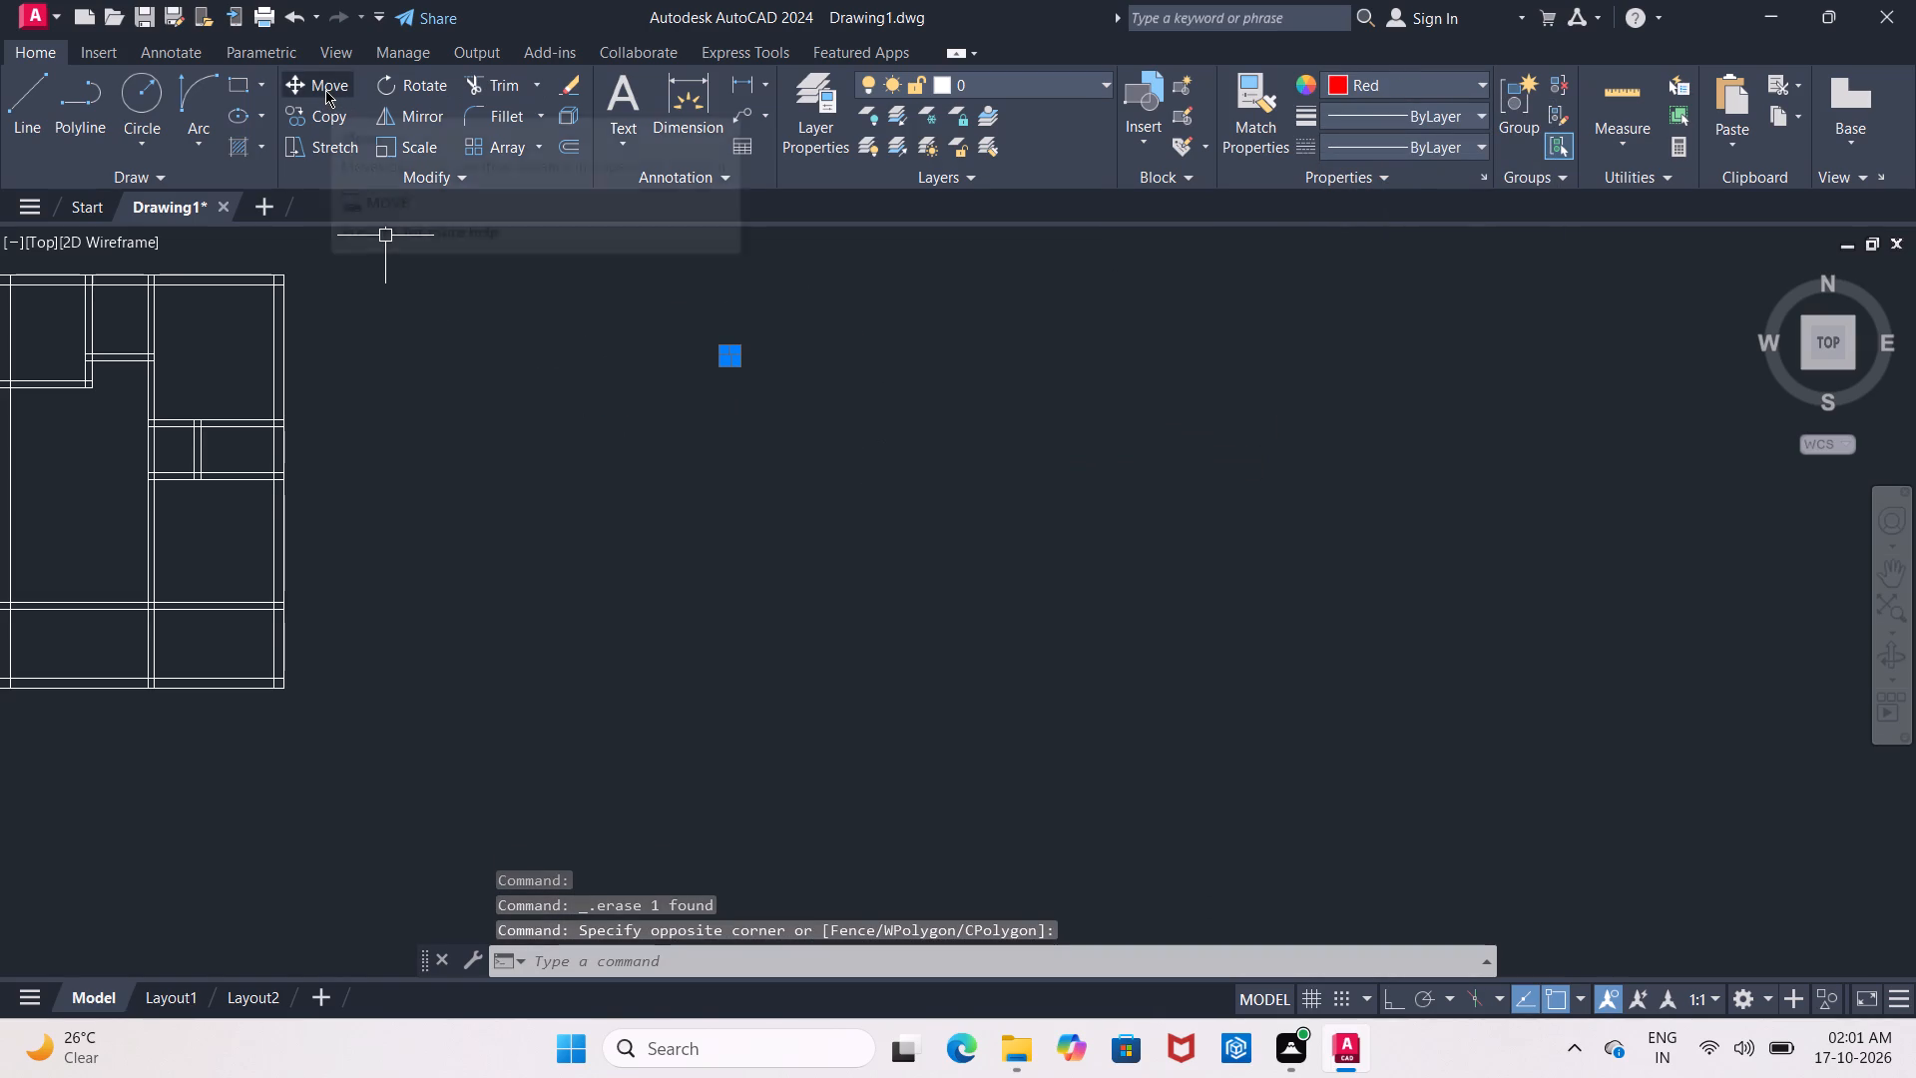
left_click(323, 116)
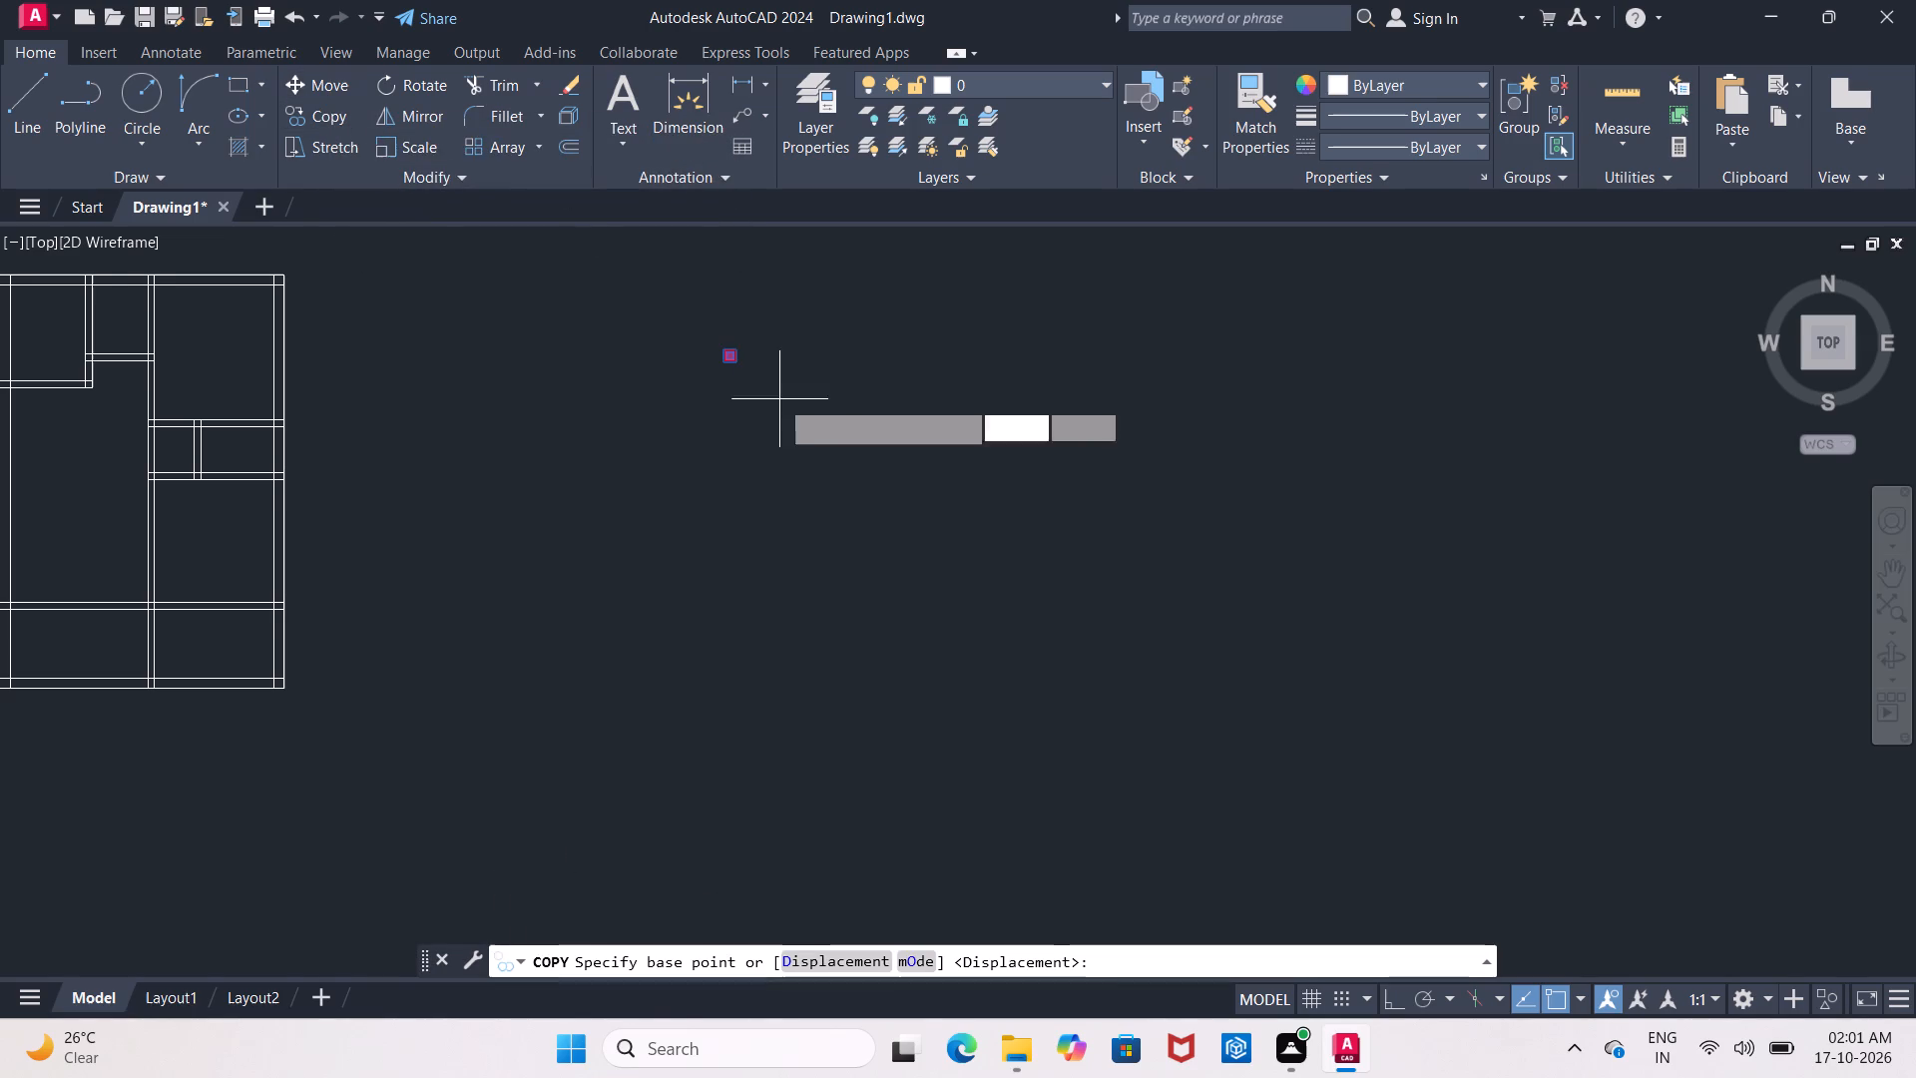
left_click(743, 362)
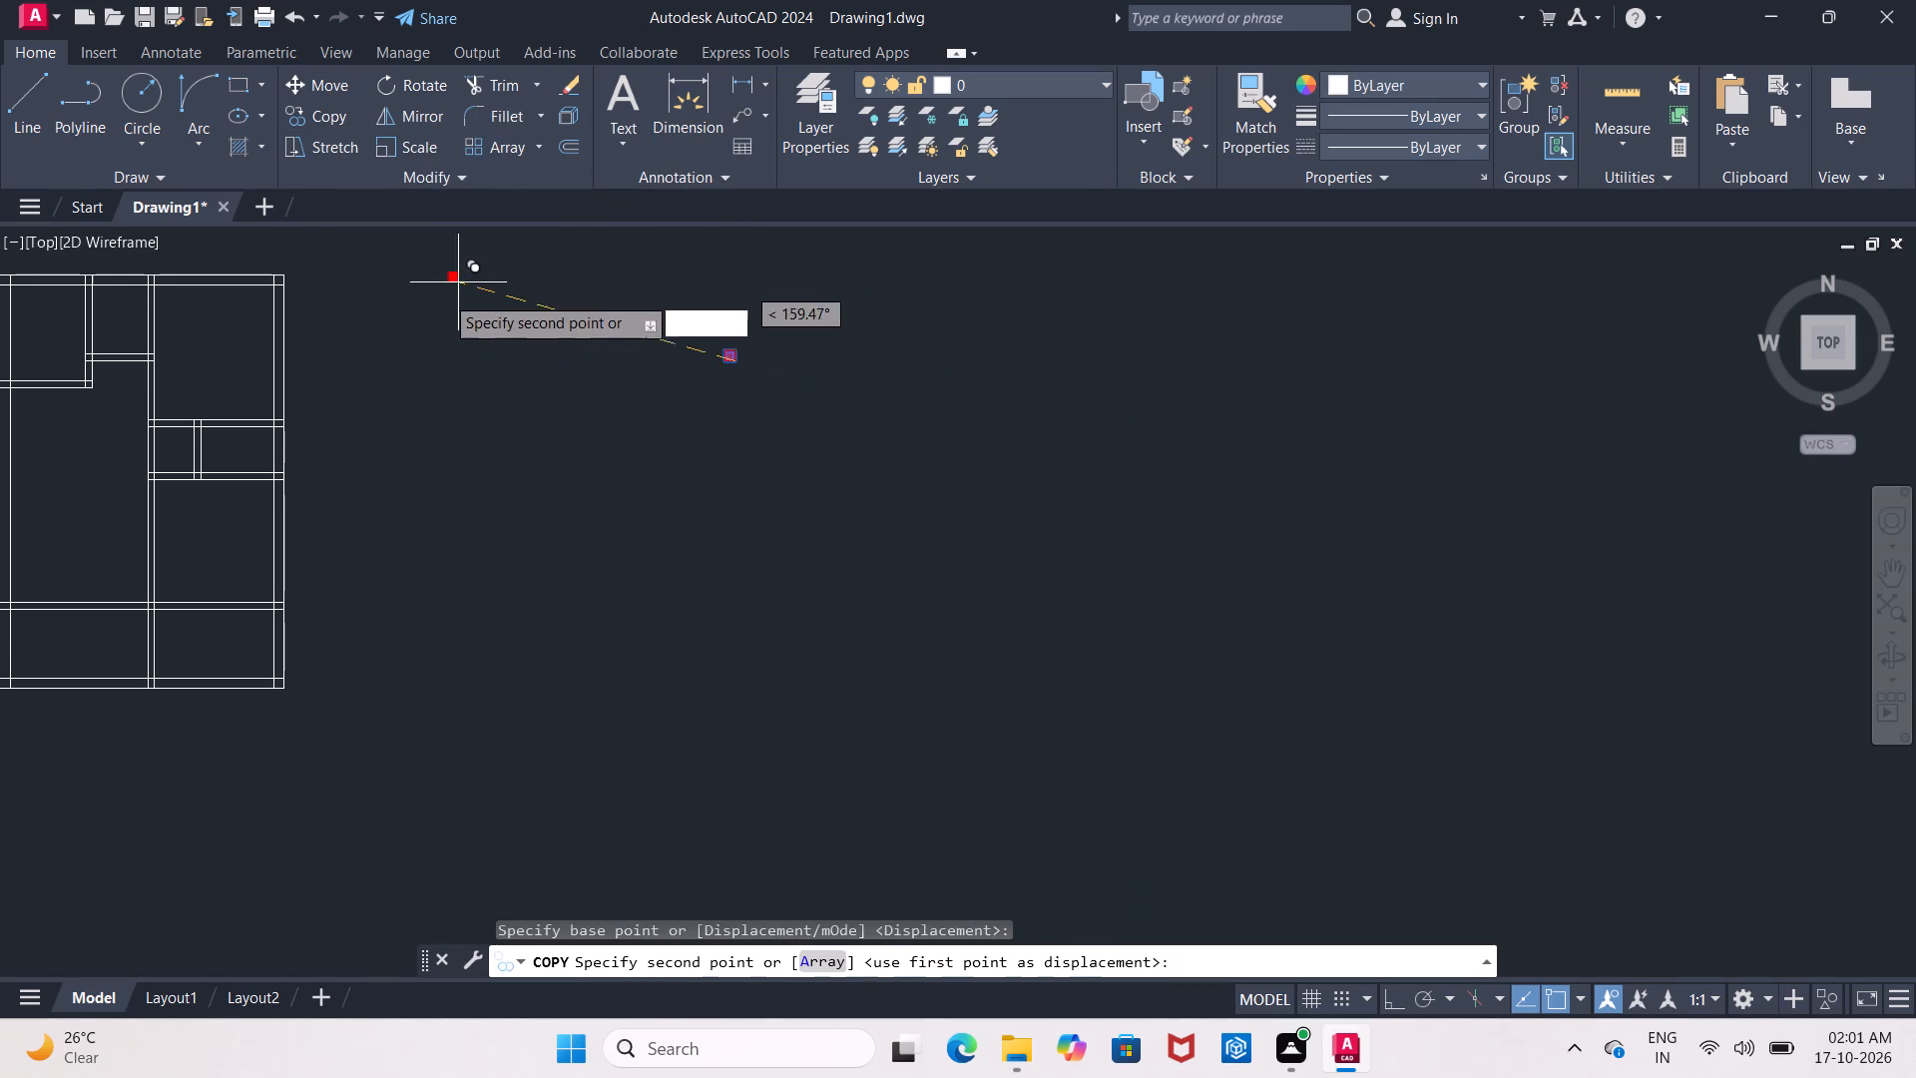
scroll(311, 320, "up", 2)
middle_click_drag(288, 311, 337, 379)
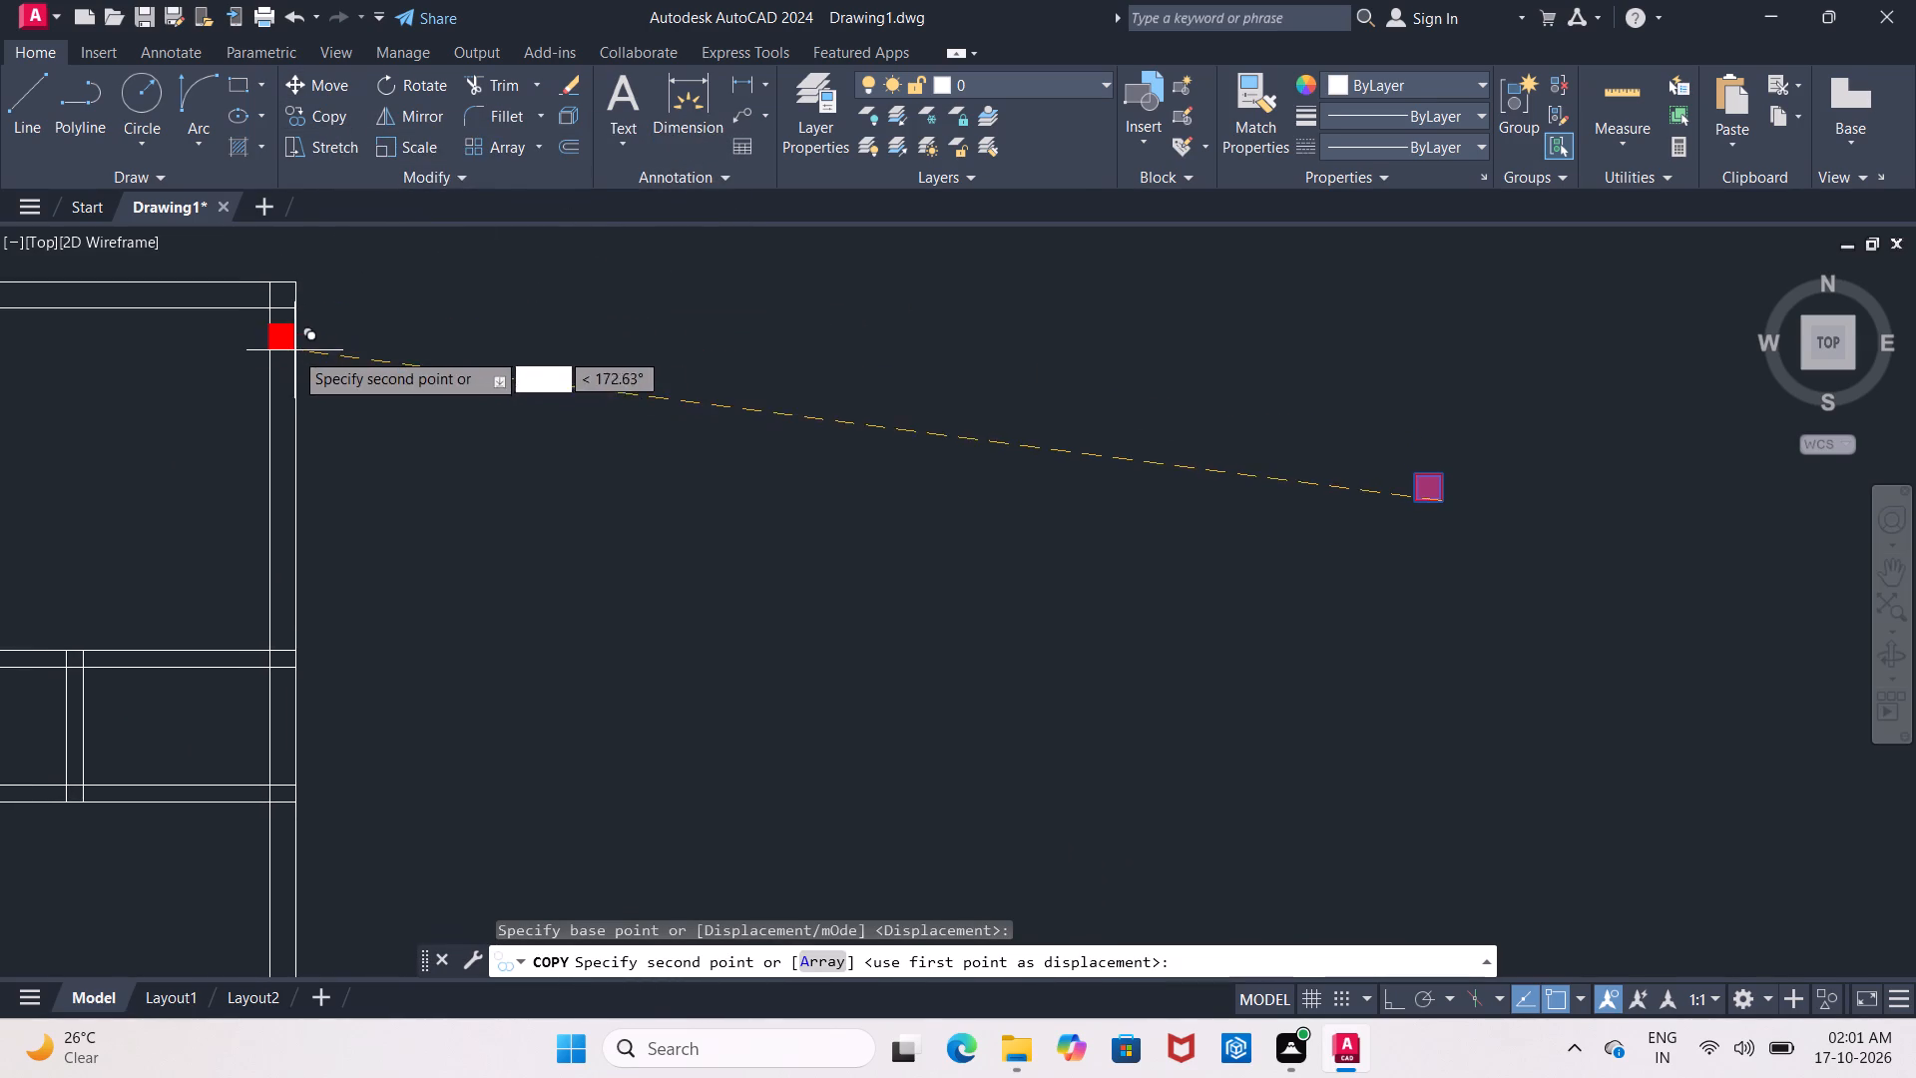
scroll(287, 335, "up", 2)
middle_click_drag(297, 355, 327, 525)
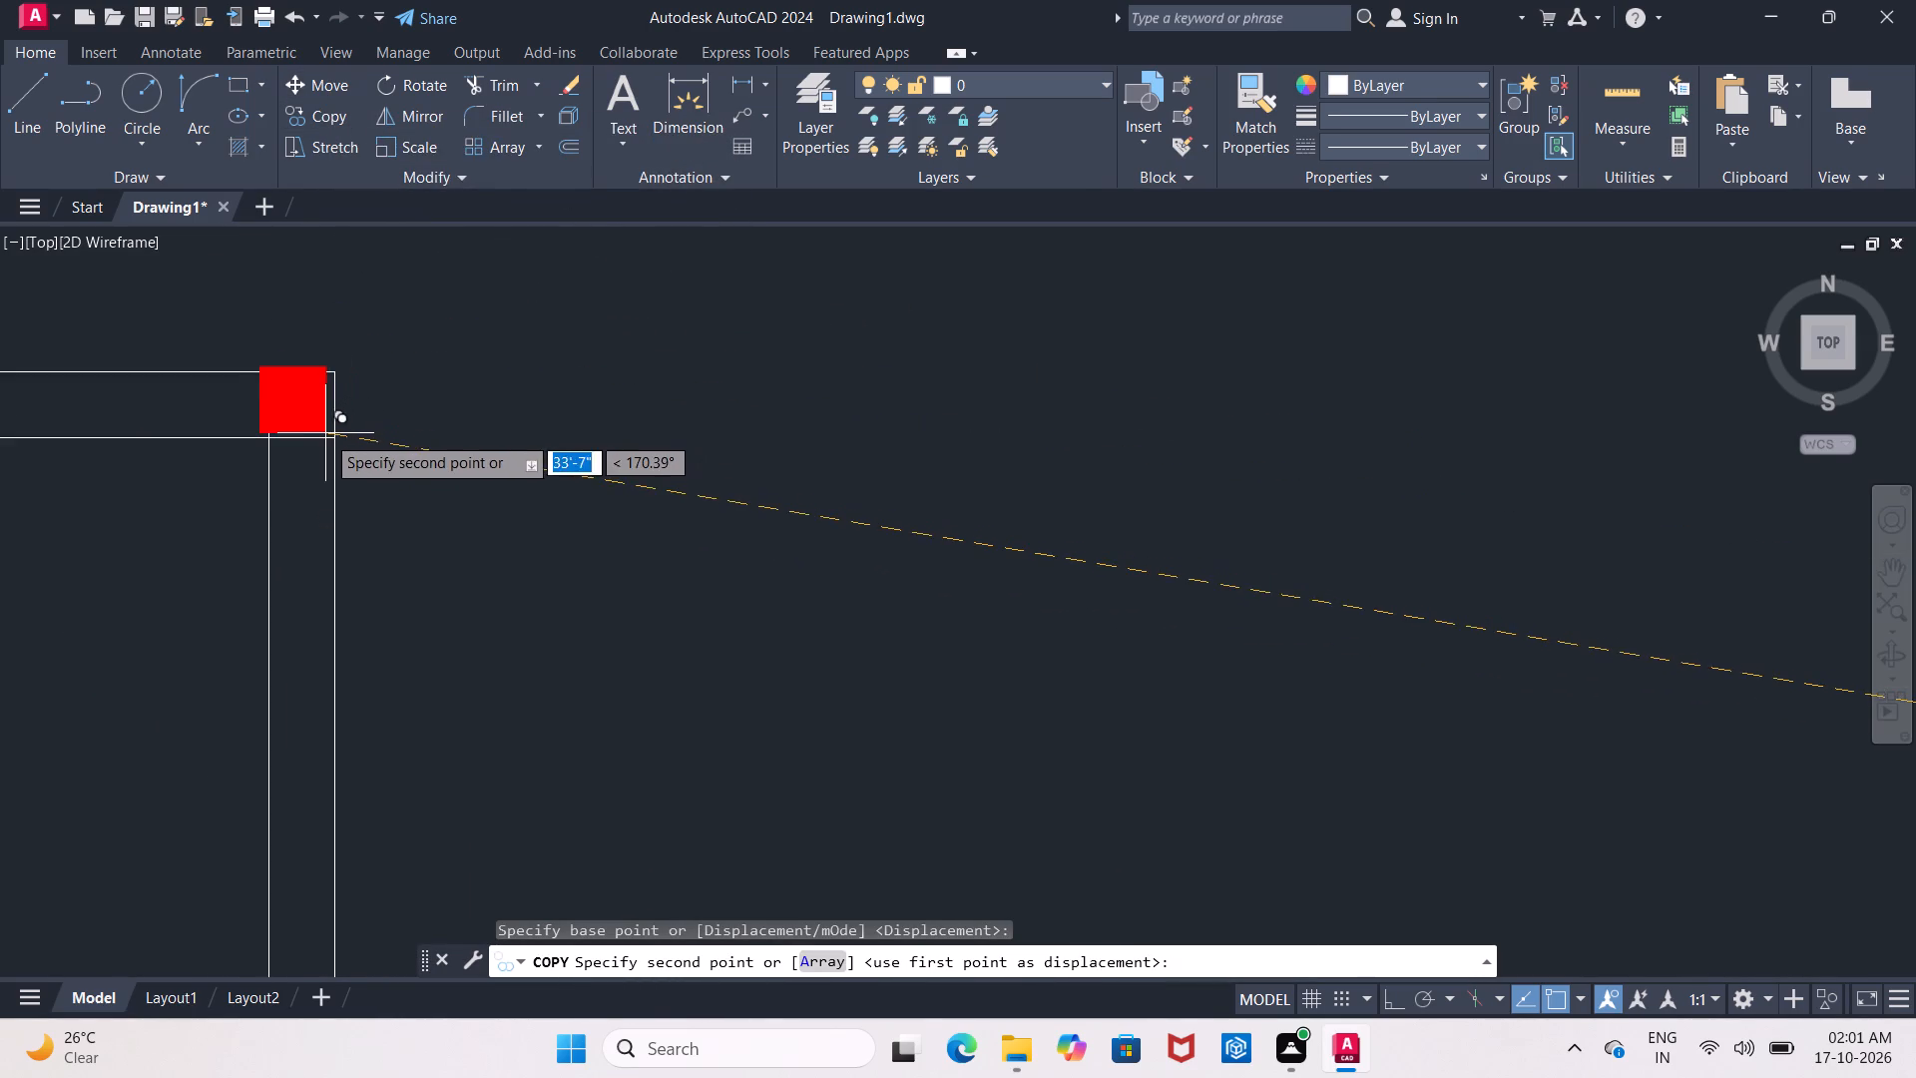
scroll(328, 436, "up", 2)
left_click(344, 441)
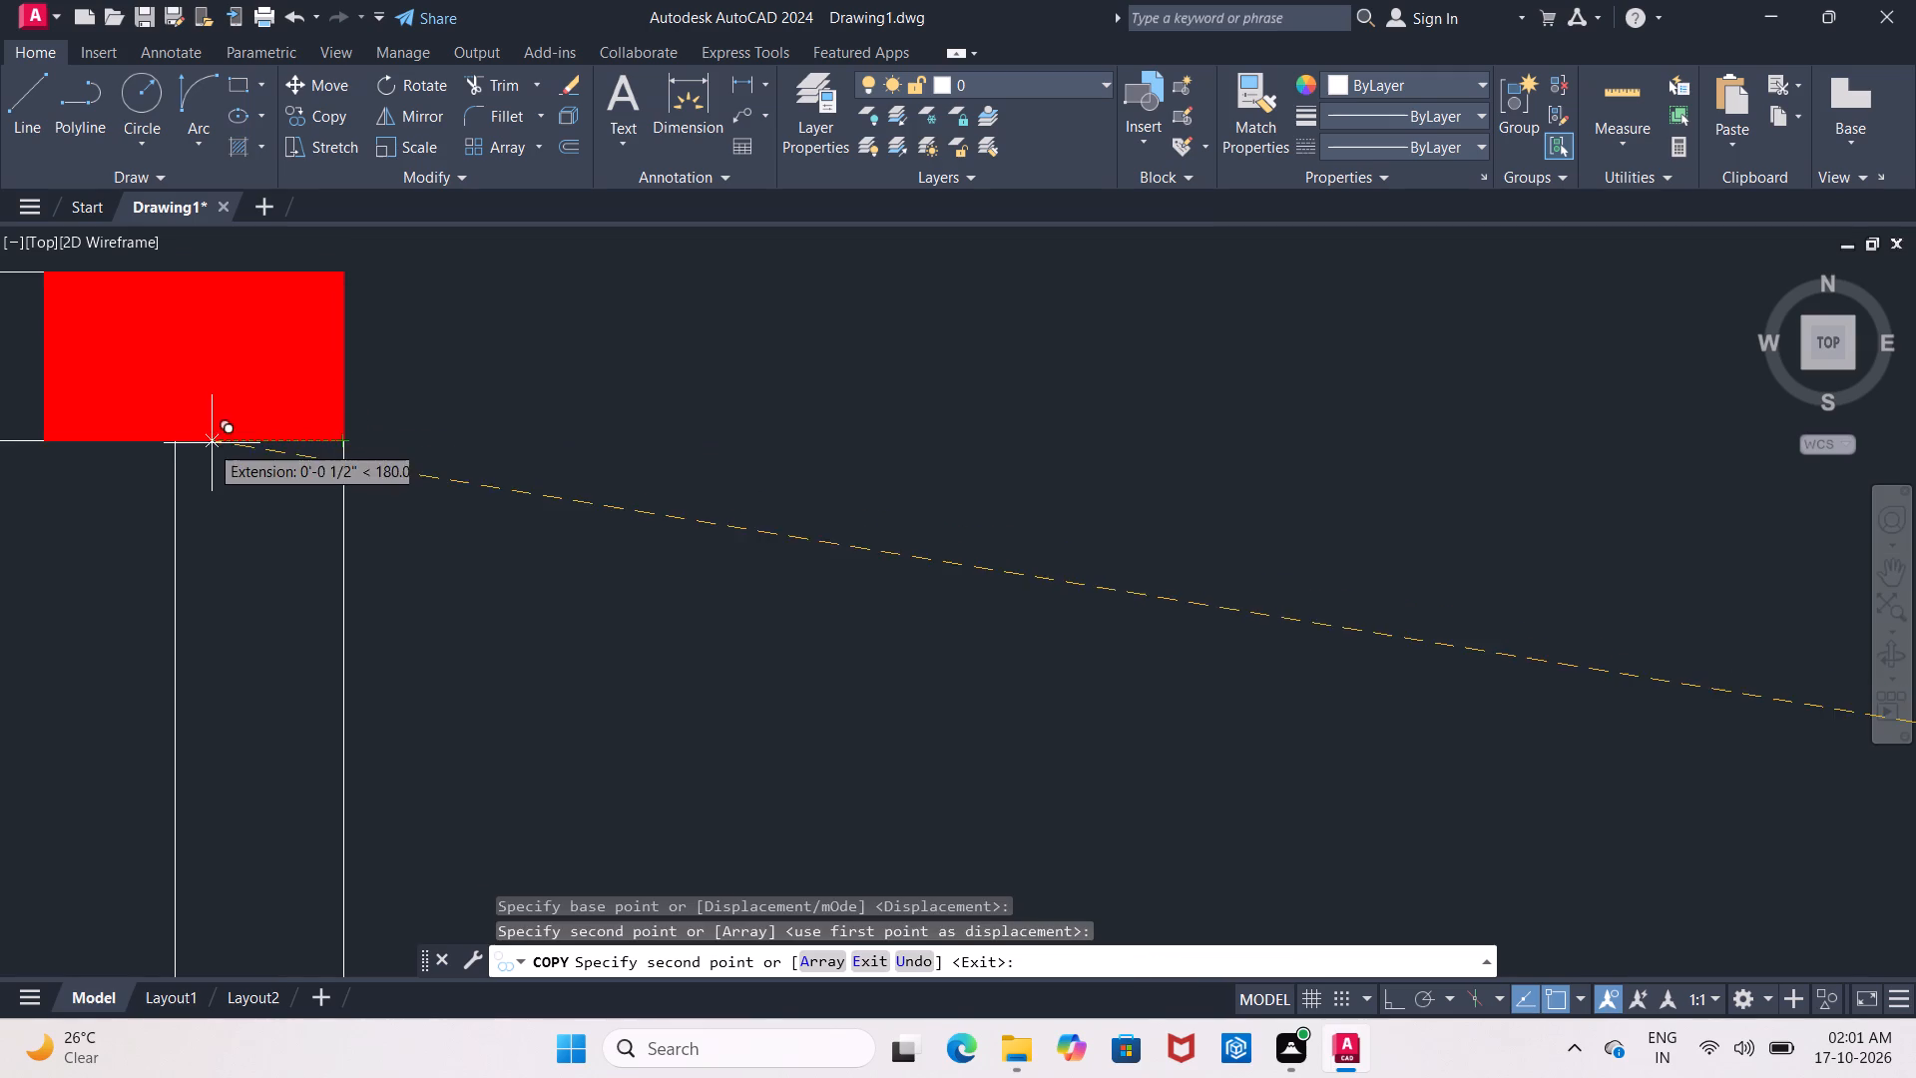
Place another column copy where the middle vertical wall meets the top outer wall, flush with the middle wall's right face.
middle_click_drag(214, 443, 496, 413)
scroll(425, 420, "down", 3)
middle_click_drag(237, 430, 483, 402)
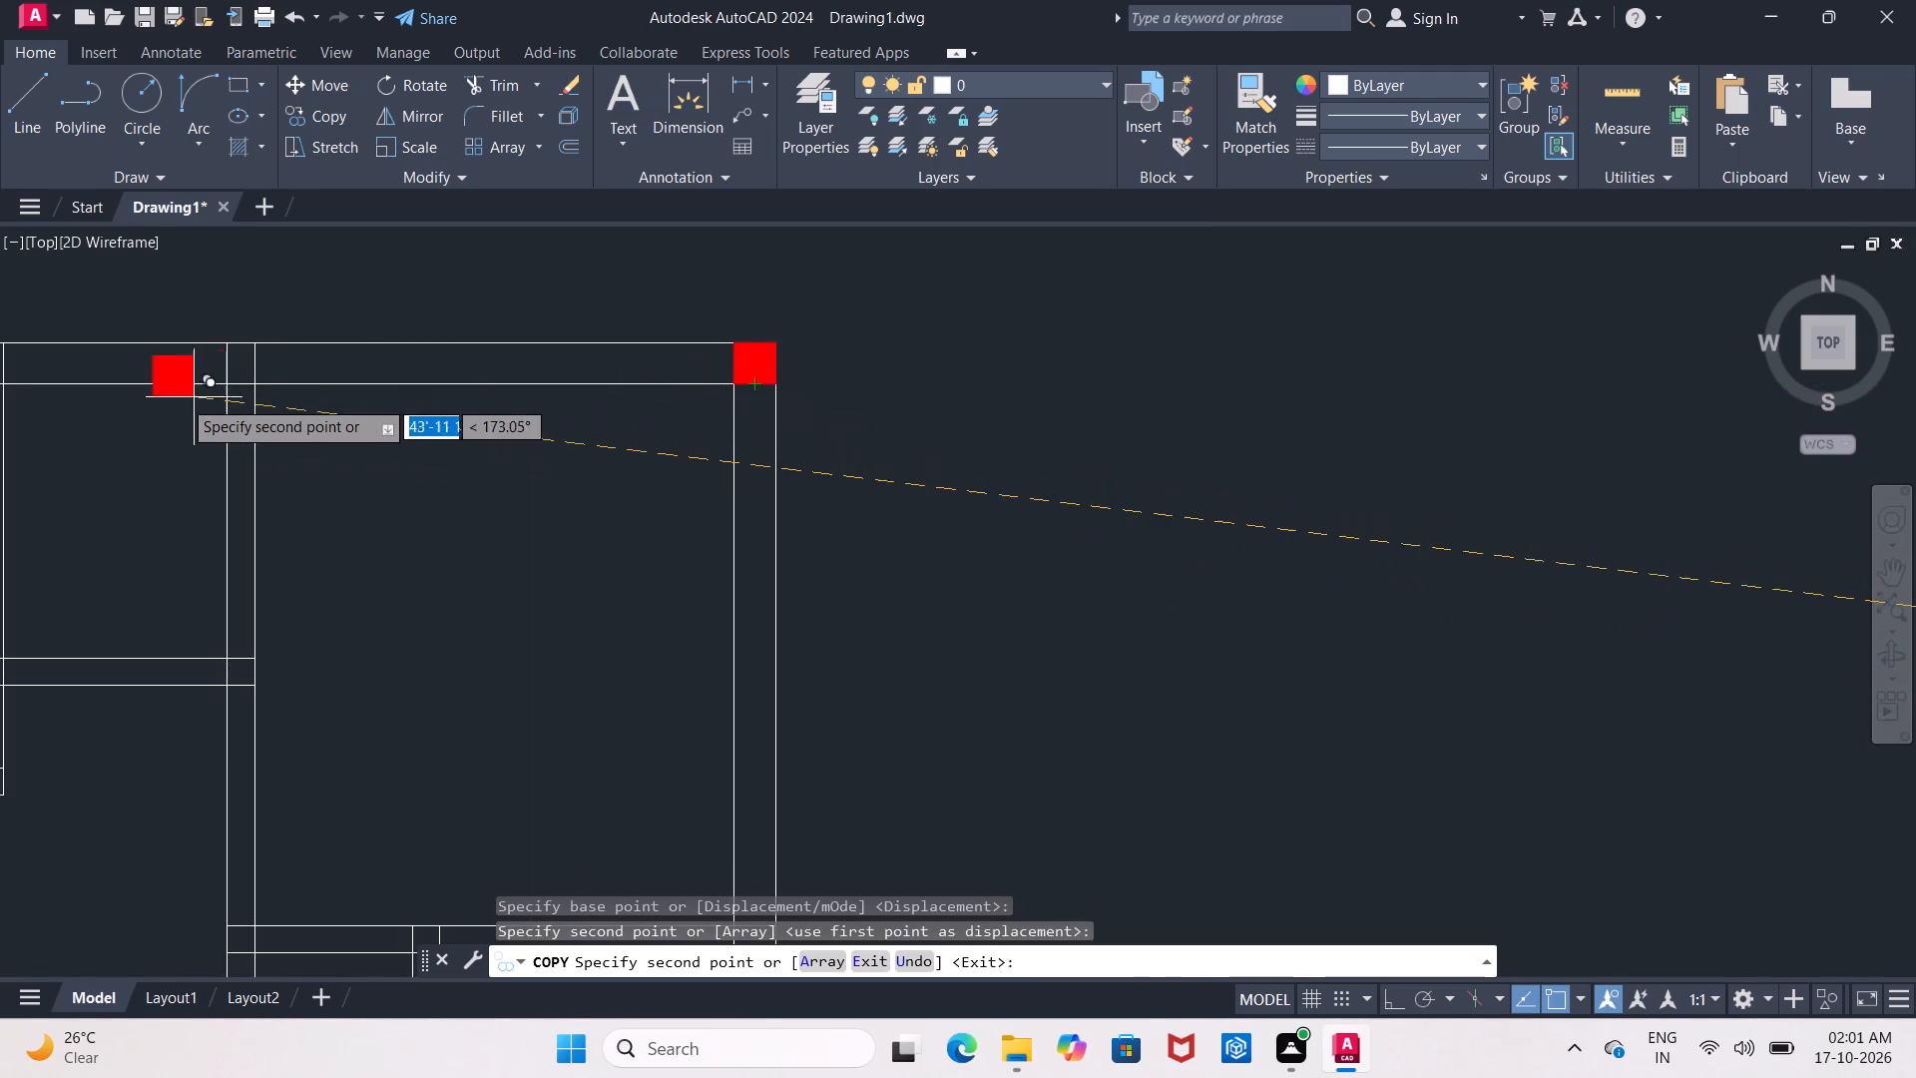
scroll(211, 384, "up", 2)
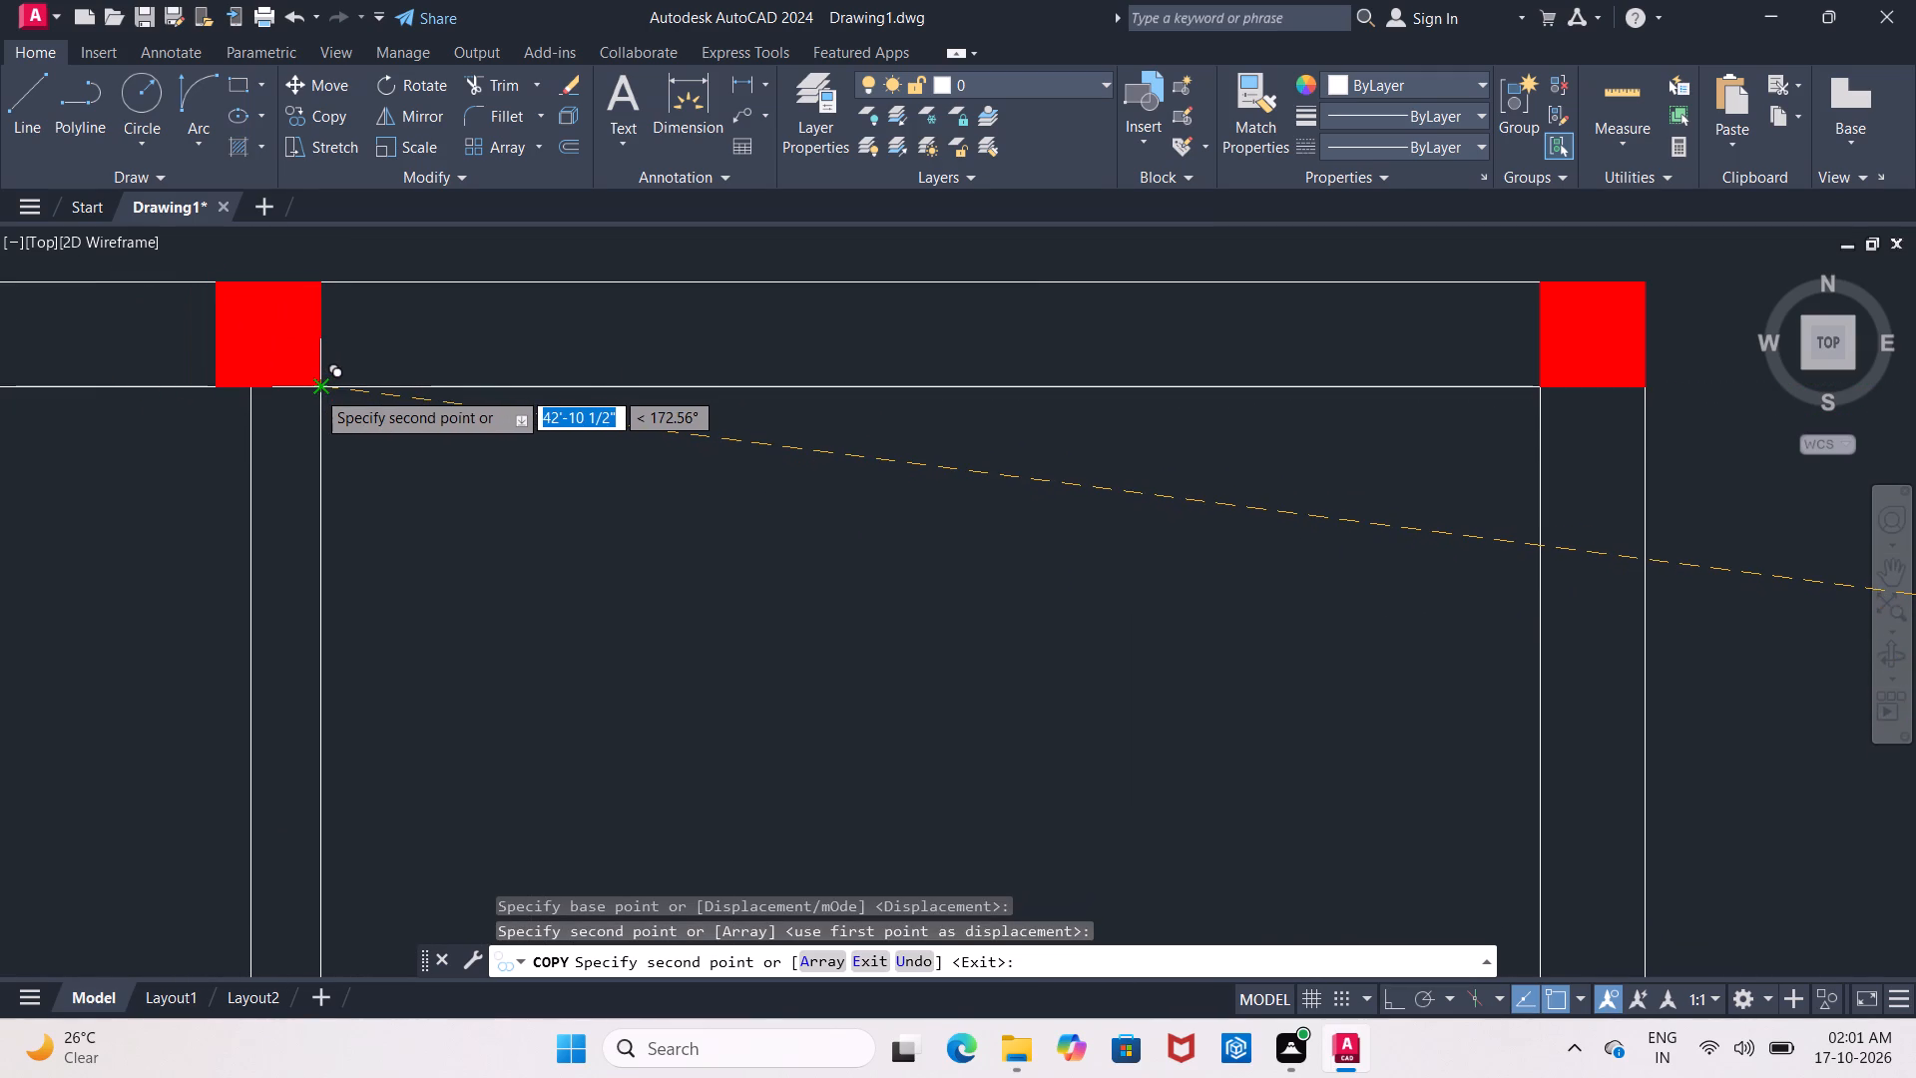
scroll(318, 389, "up", 1)
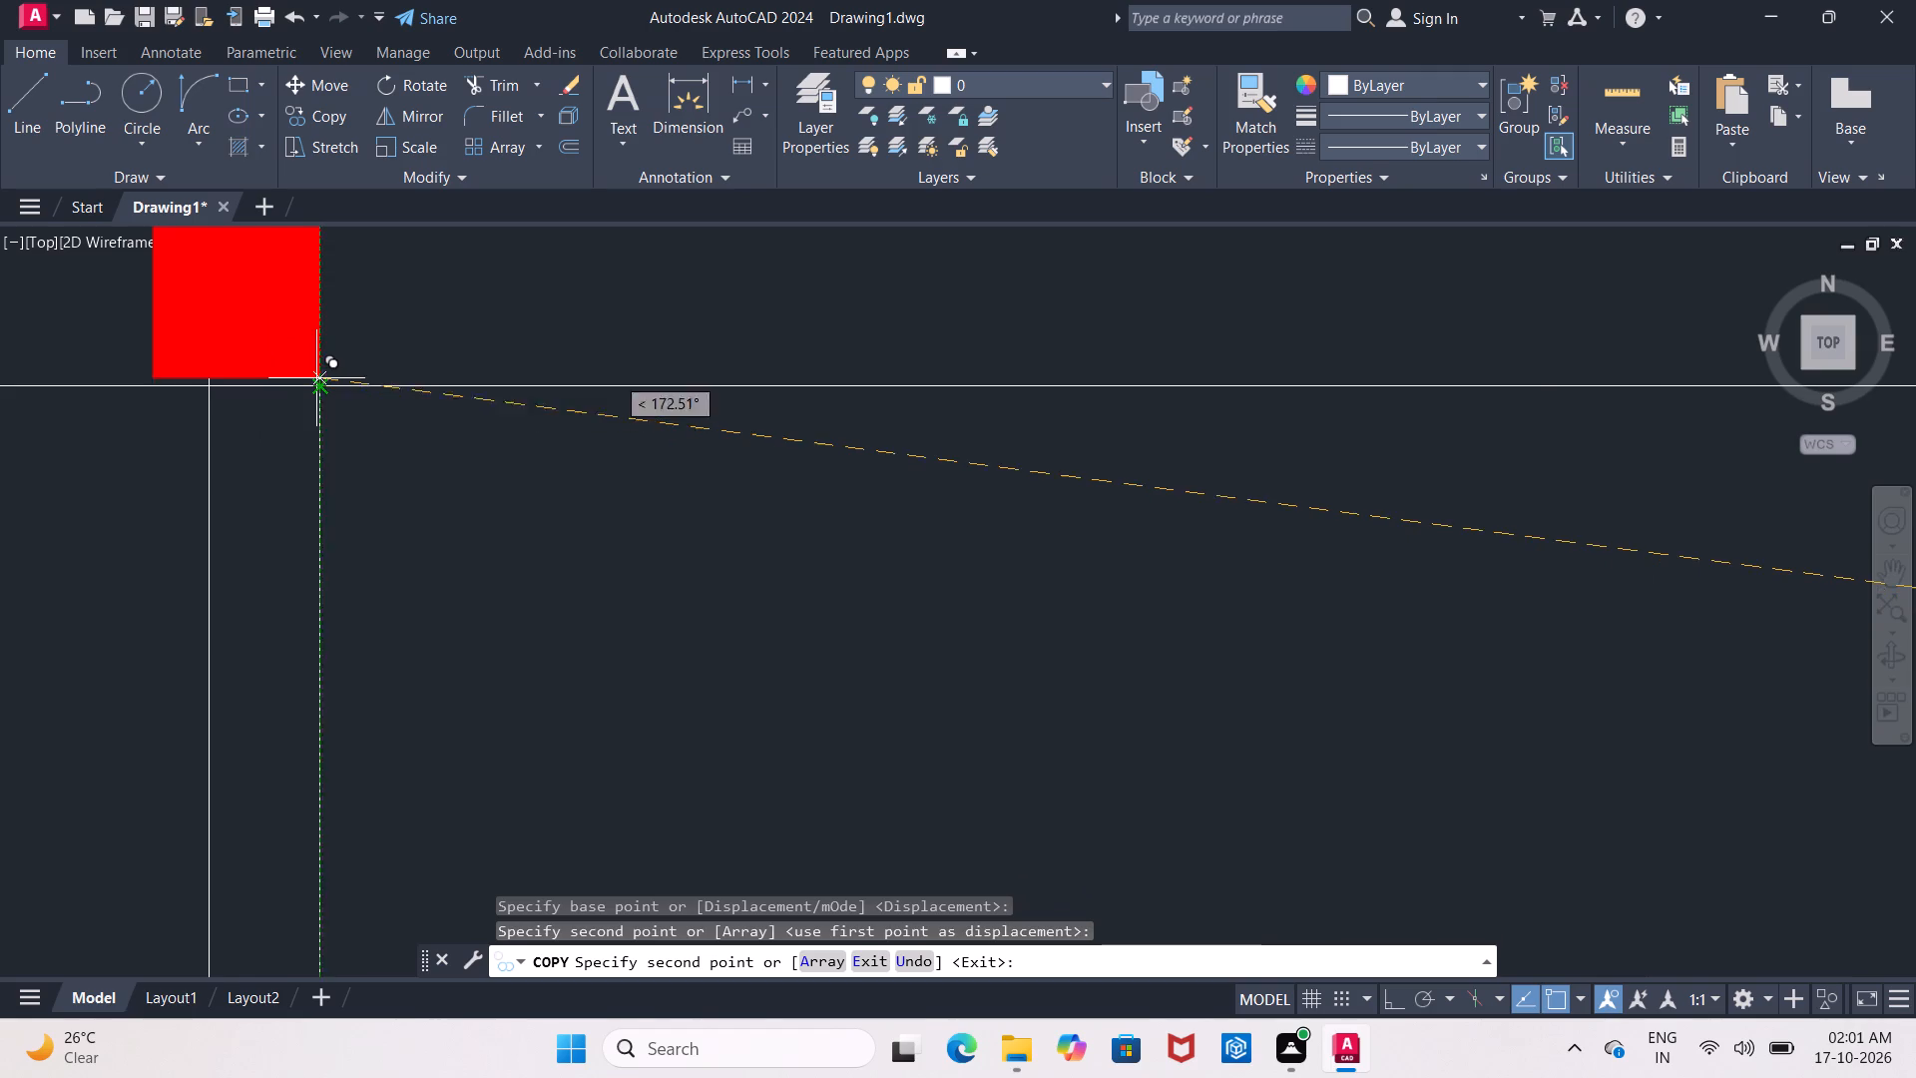
left_click(316, 392)
Place another column copy at the upper-left outer corner of the wall outline plan.
middle_click_drag(257, 397, 389, 378)
scroll(372, 379, "down", 4)
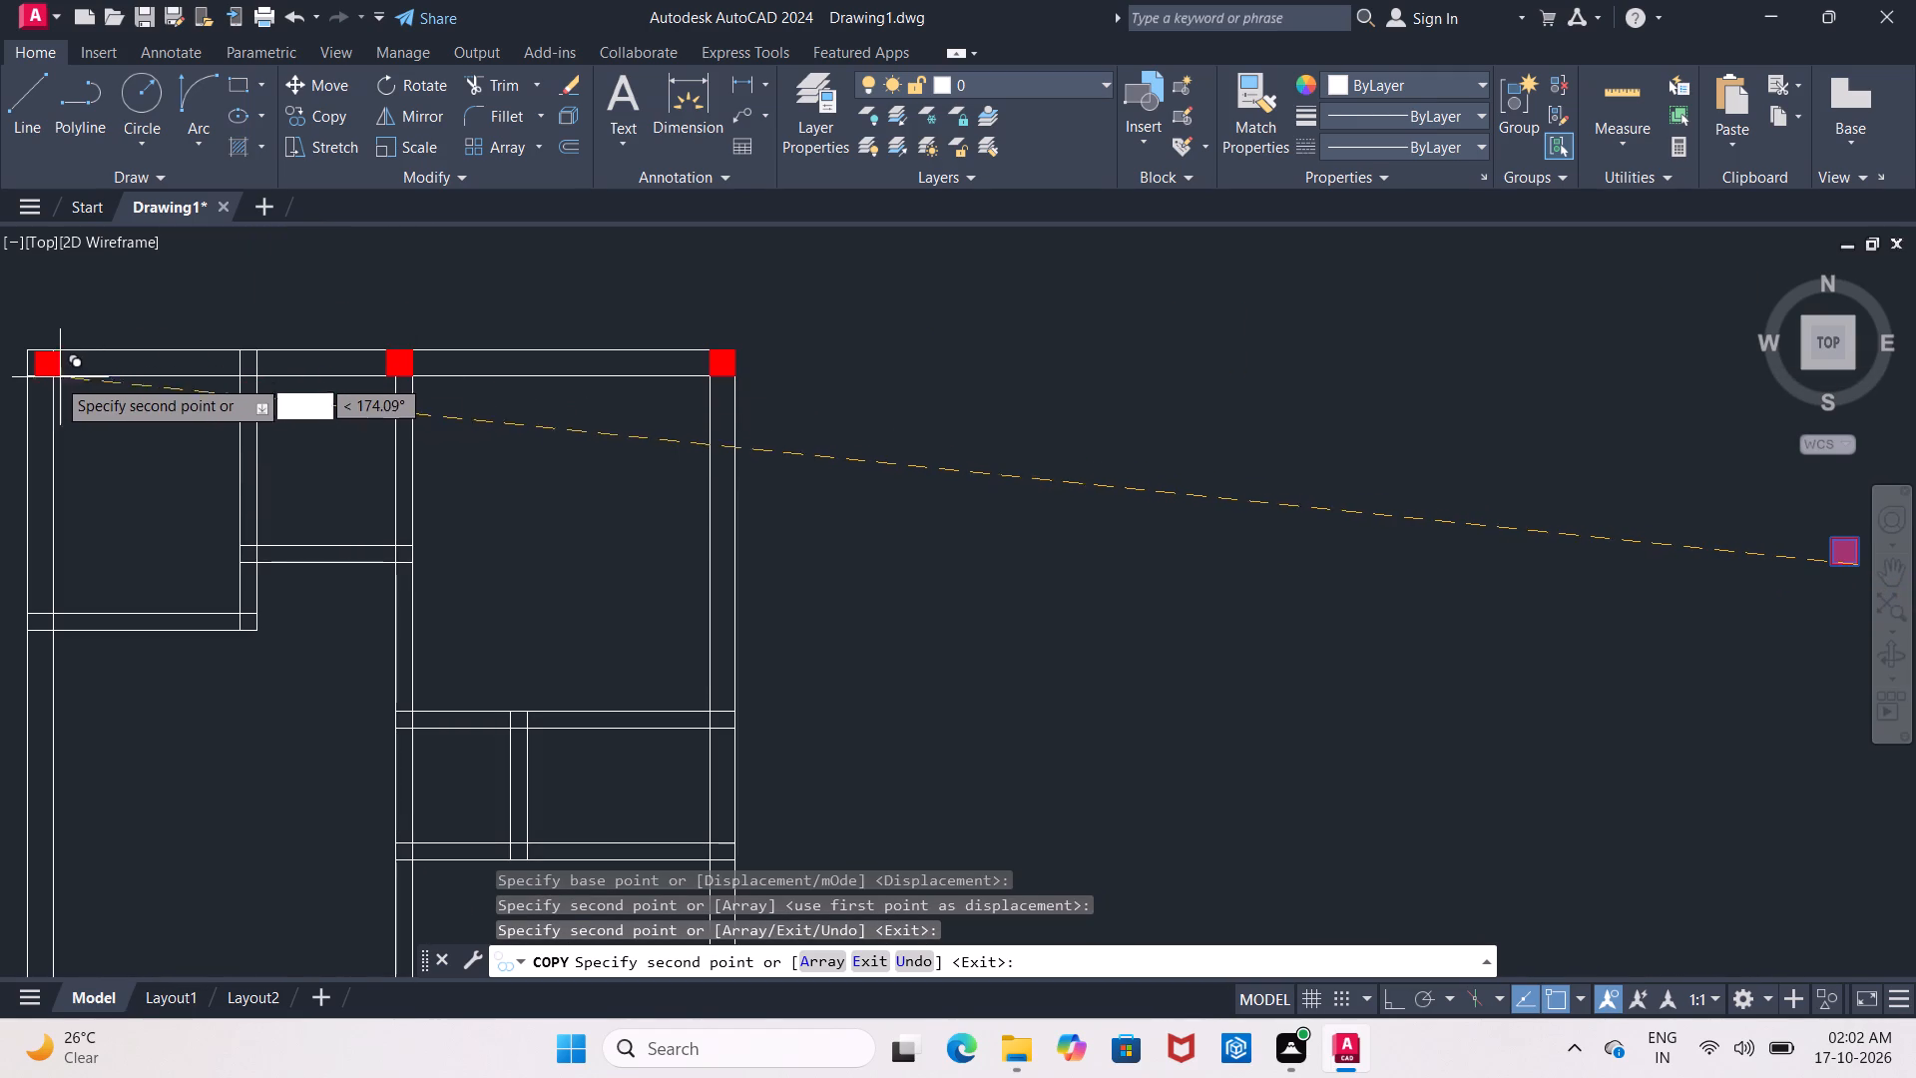
scroll(52, 376, "up", 2)
middle_click_drag(52, 376, 308, 331)
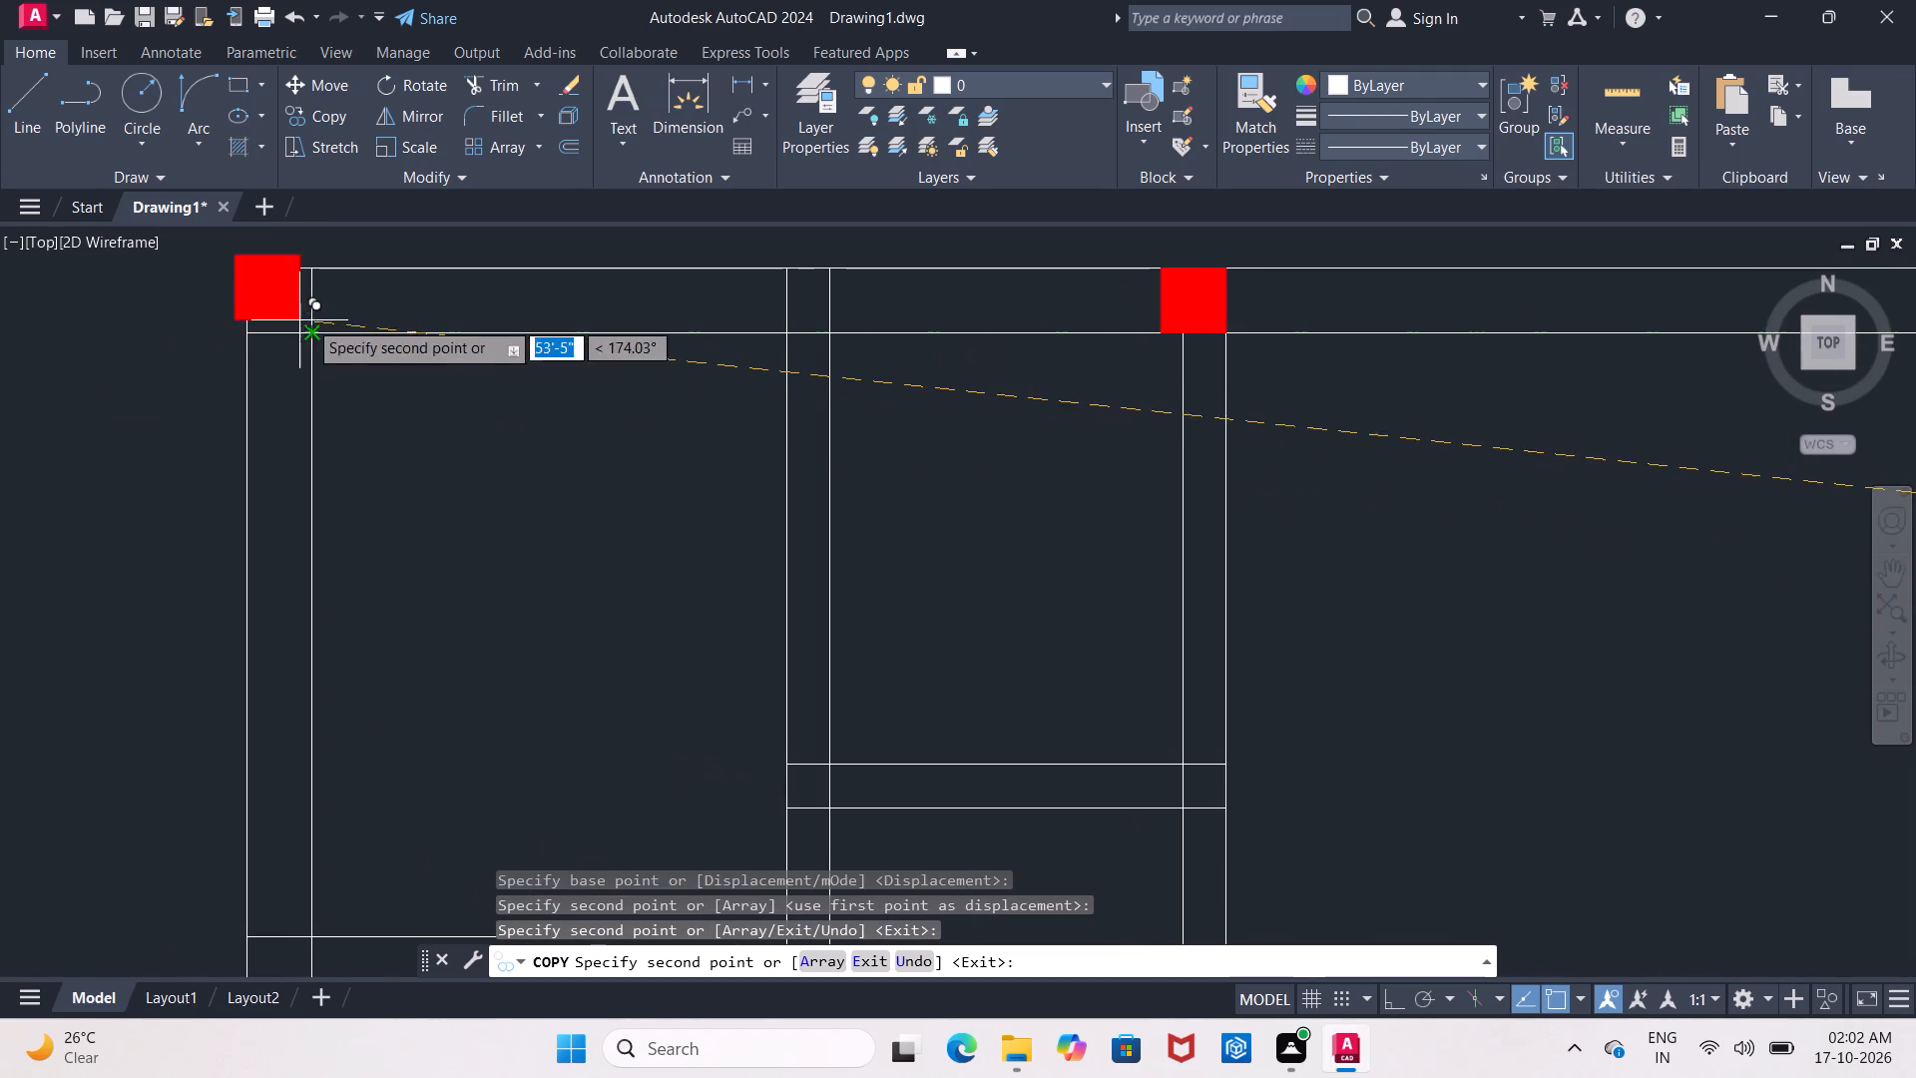
left_click(307, 335)
Place another column copy on the left outer wall, below the upper-left room, and finish copying.
scroll(417, 354, "down", 2)
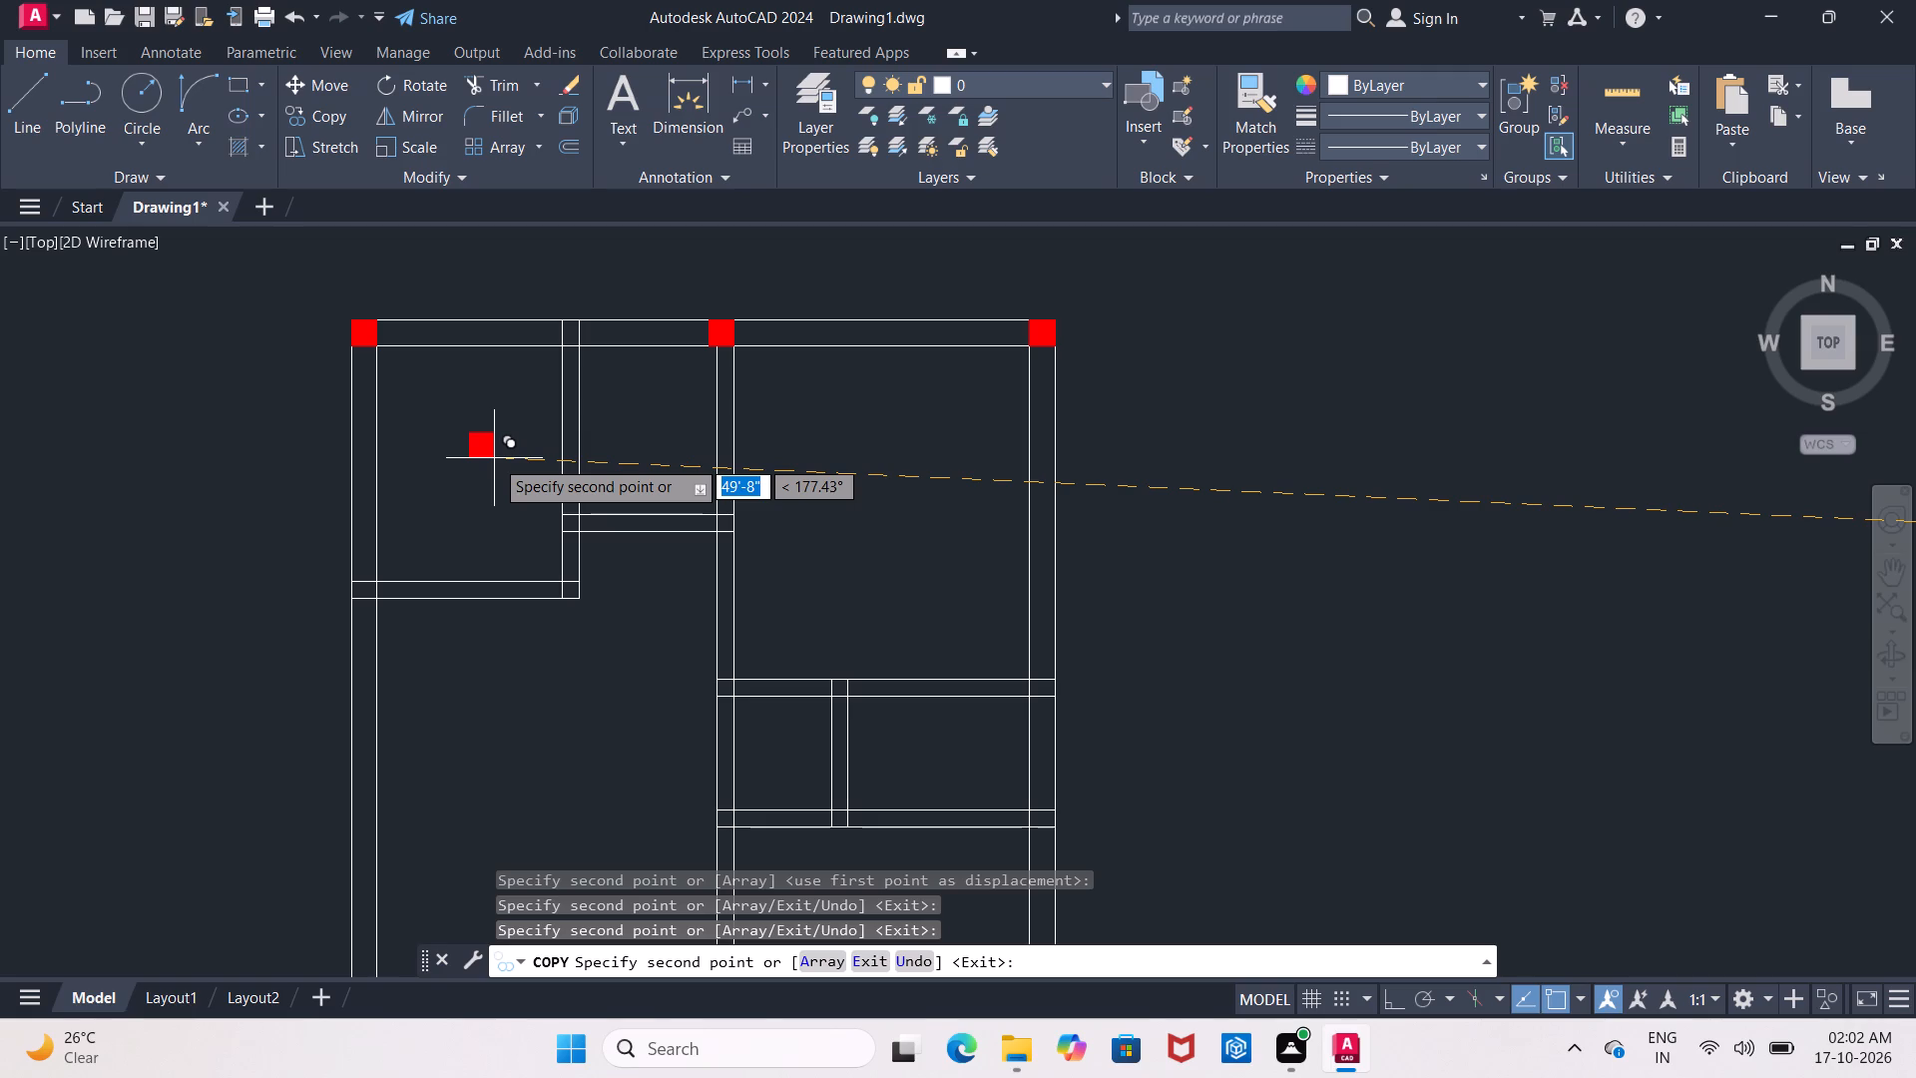
middle_click_drag(918, 533, 853, 275)
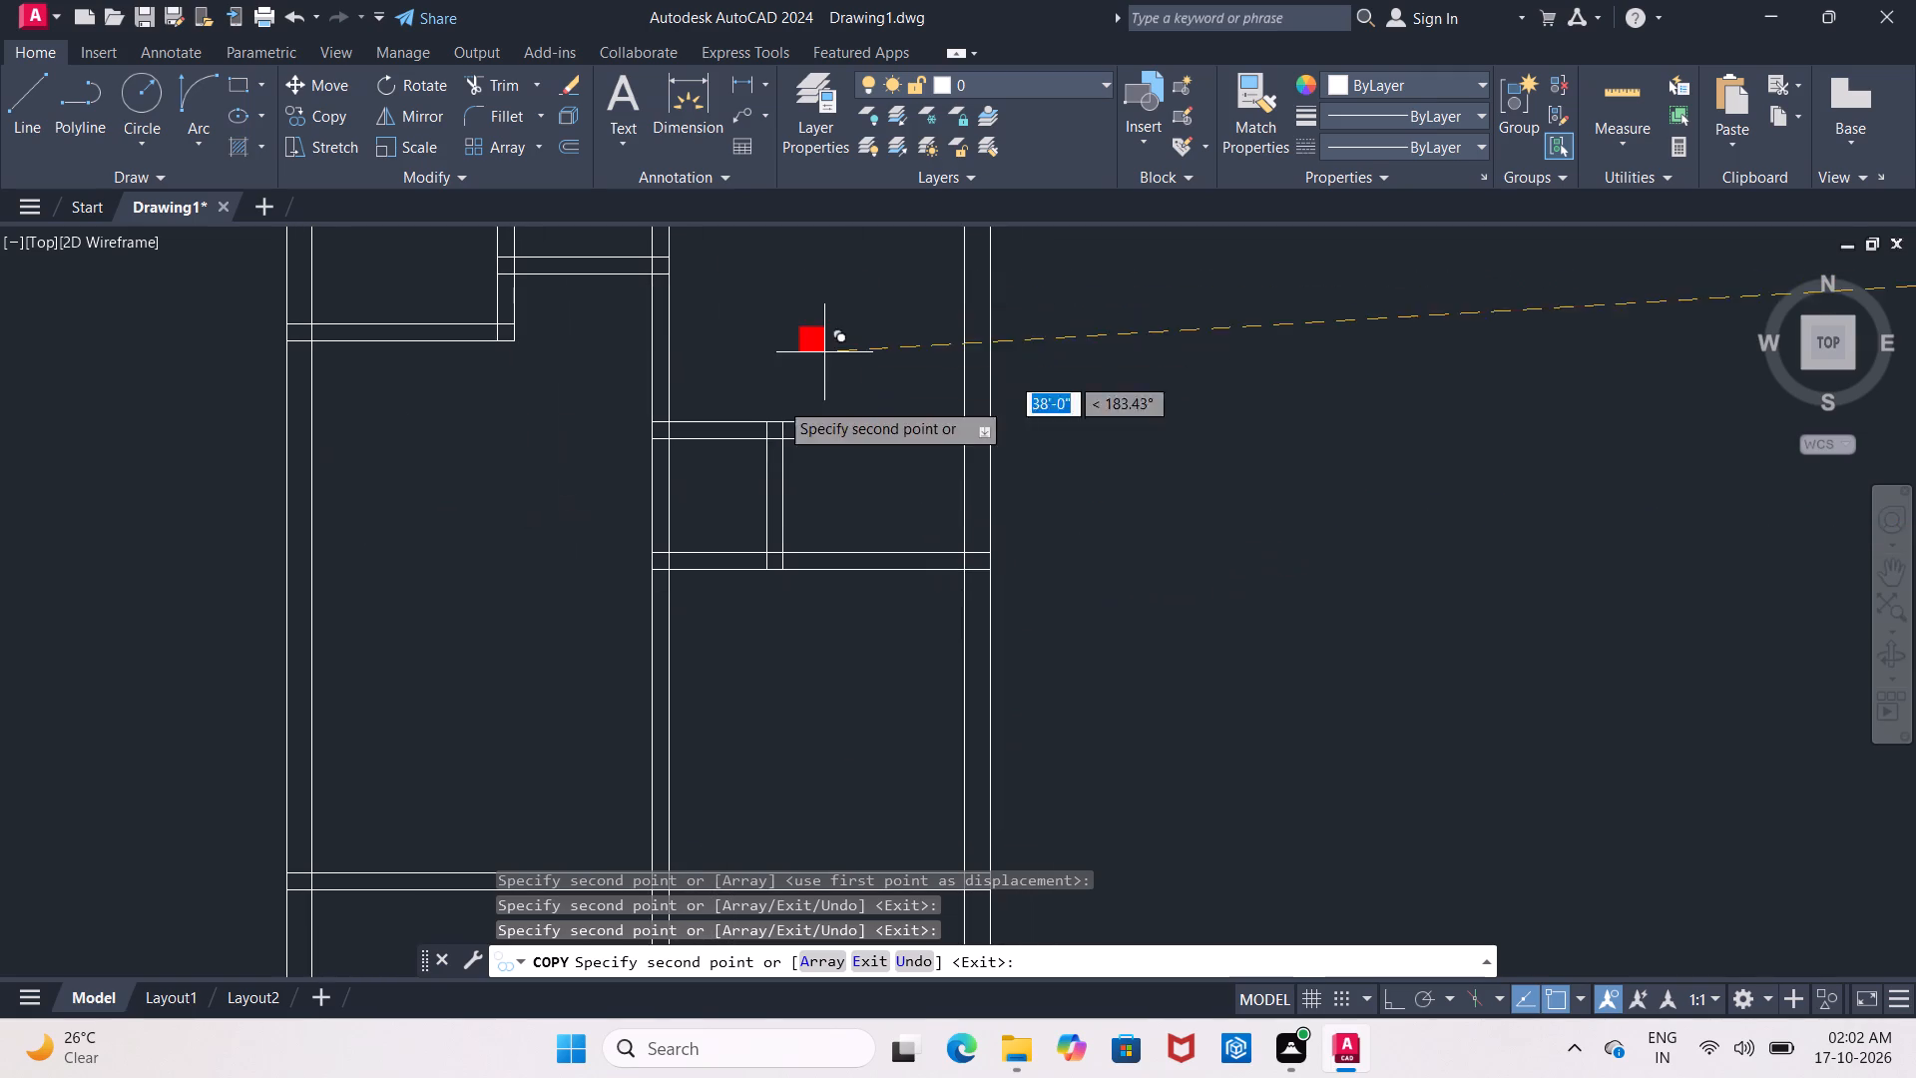
middle_click_drag(663, 454, 672, 562)
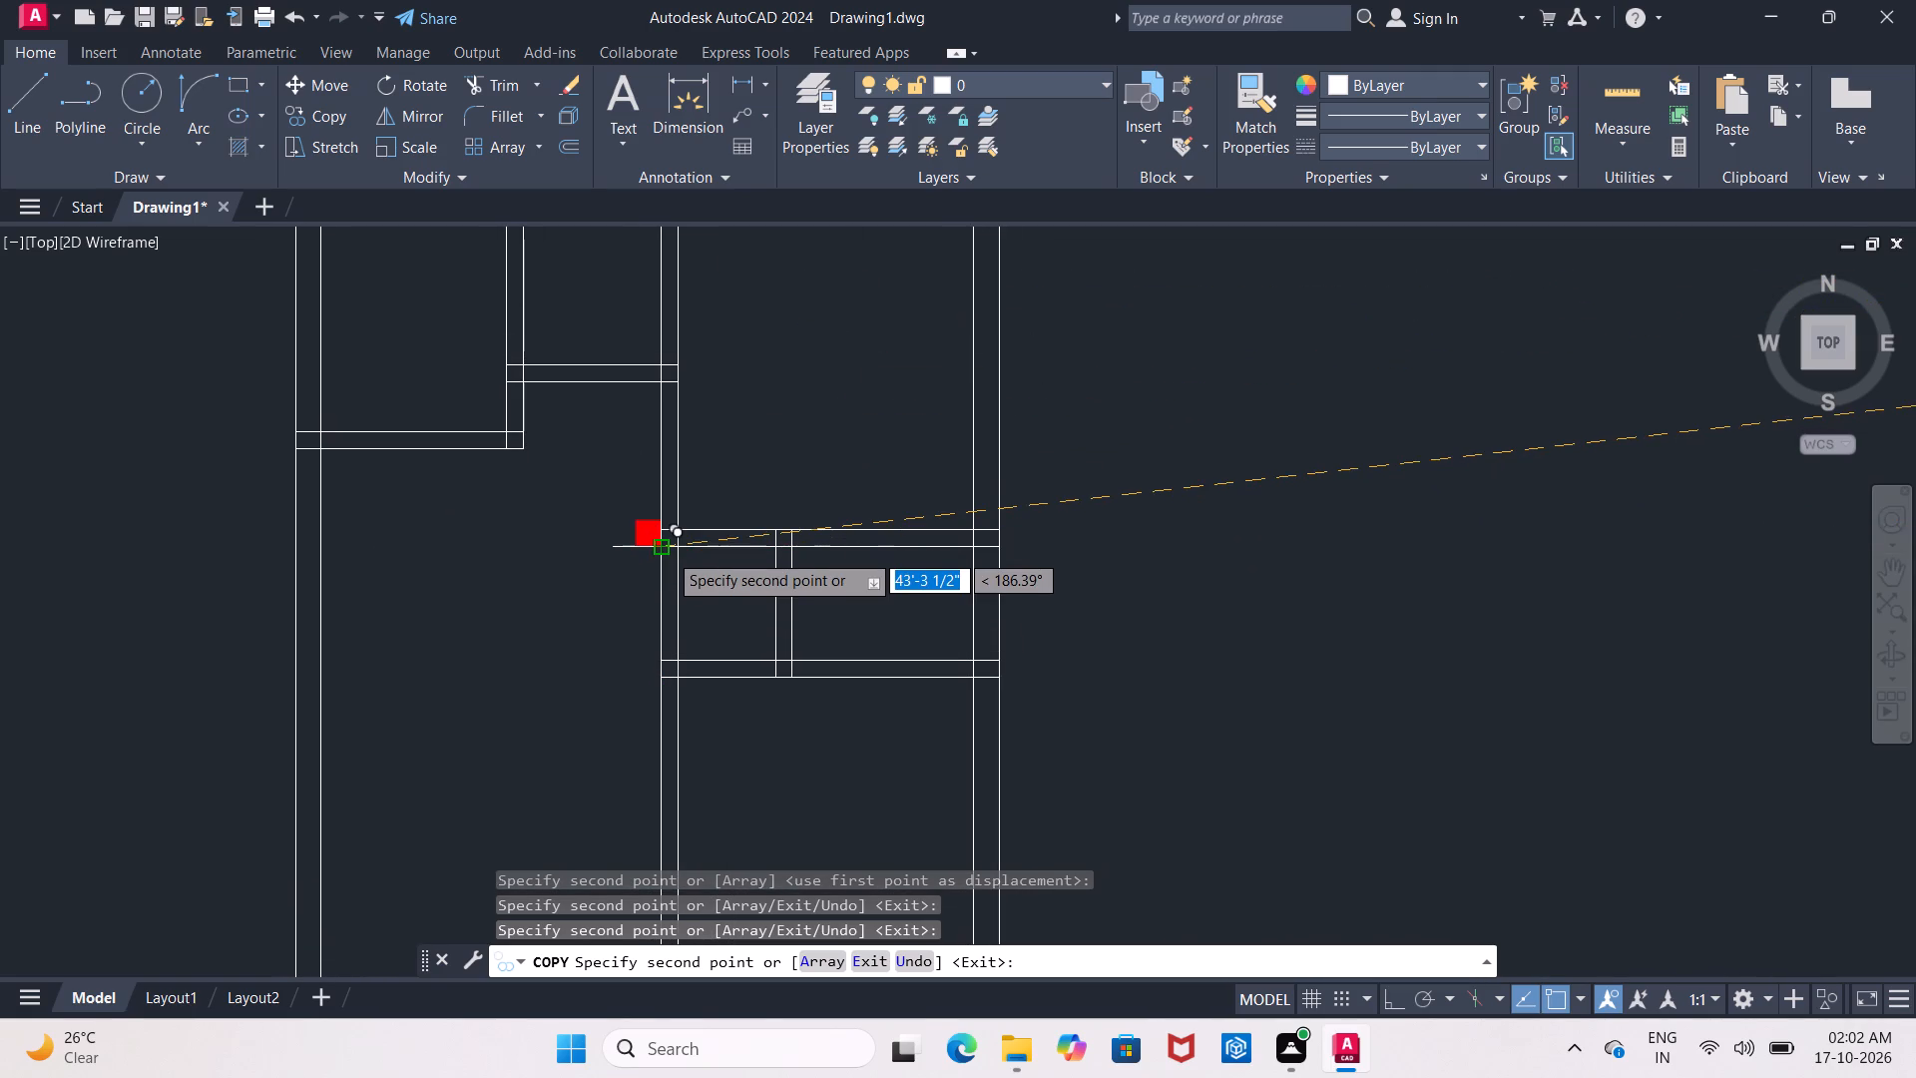
middle_click_drag(324, 478, 432, 616)
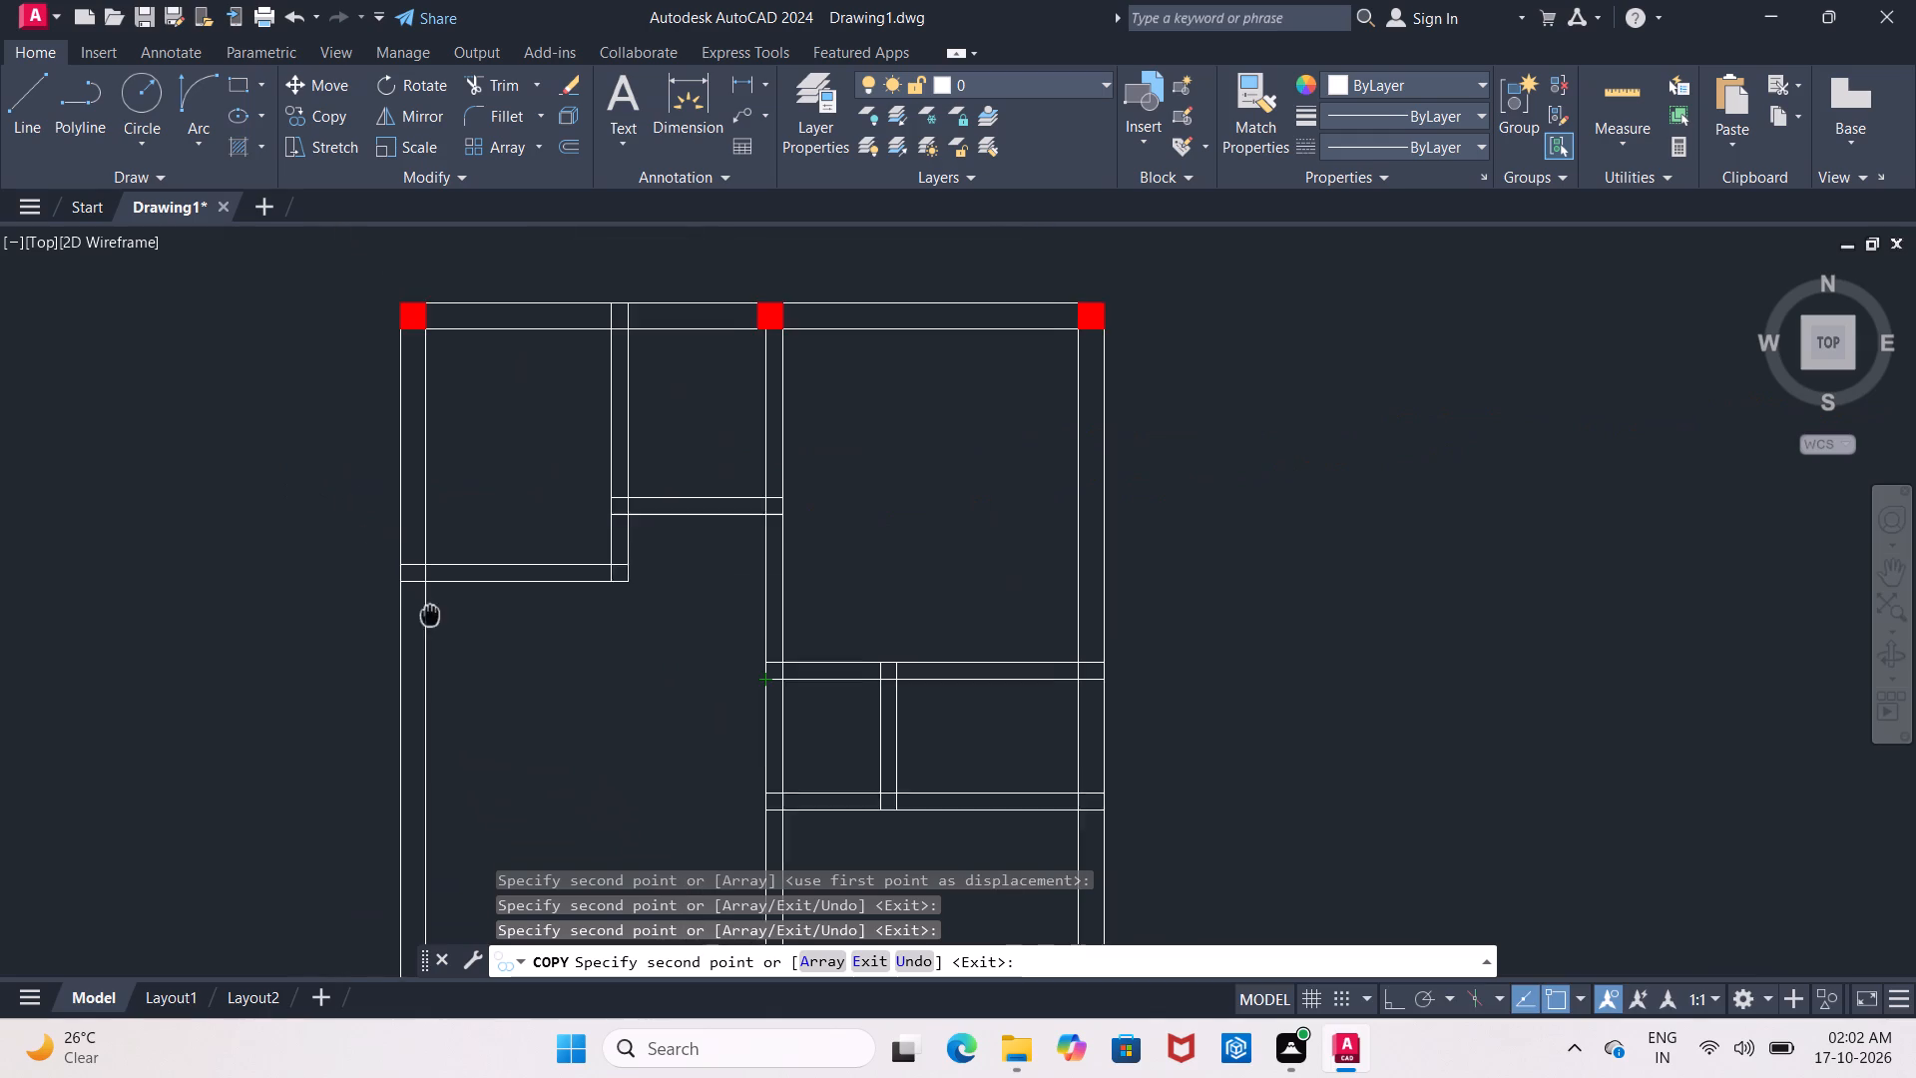
middle_click_drag(432, 616, 433, 617)
scroll(432, 617, "up", 2)
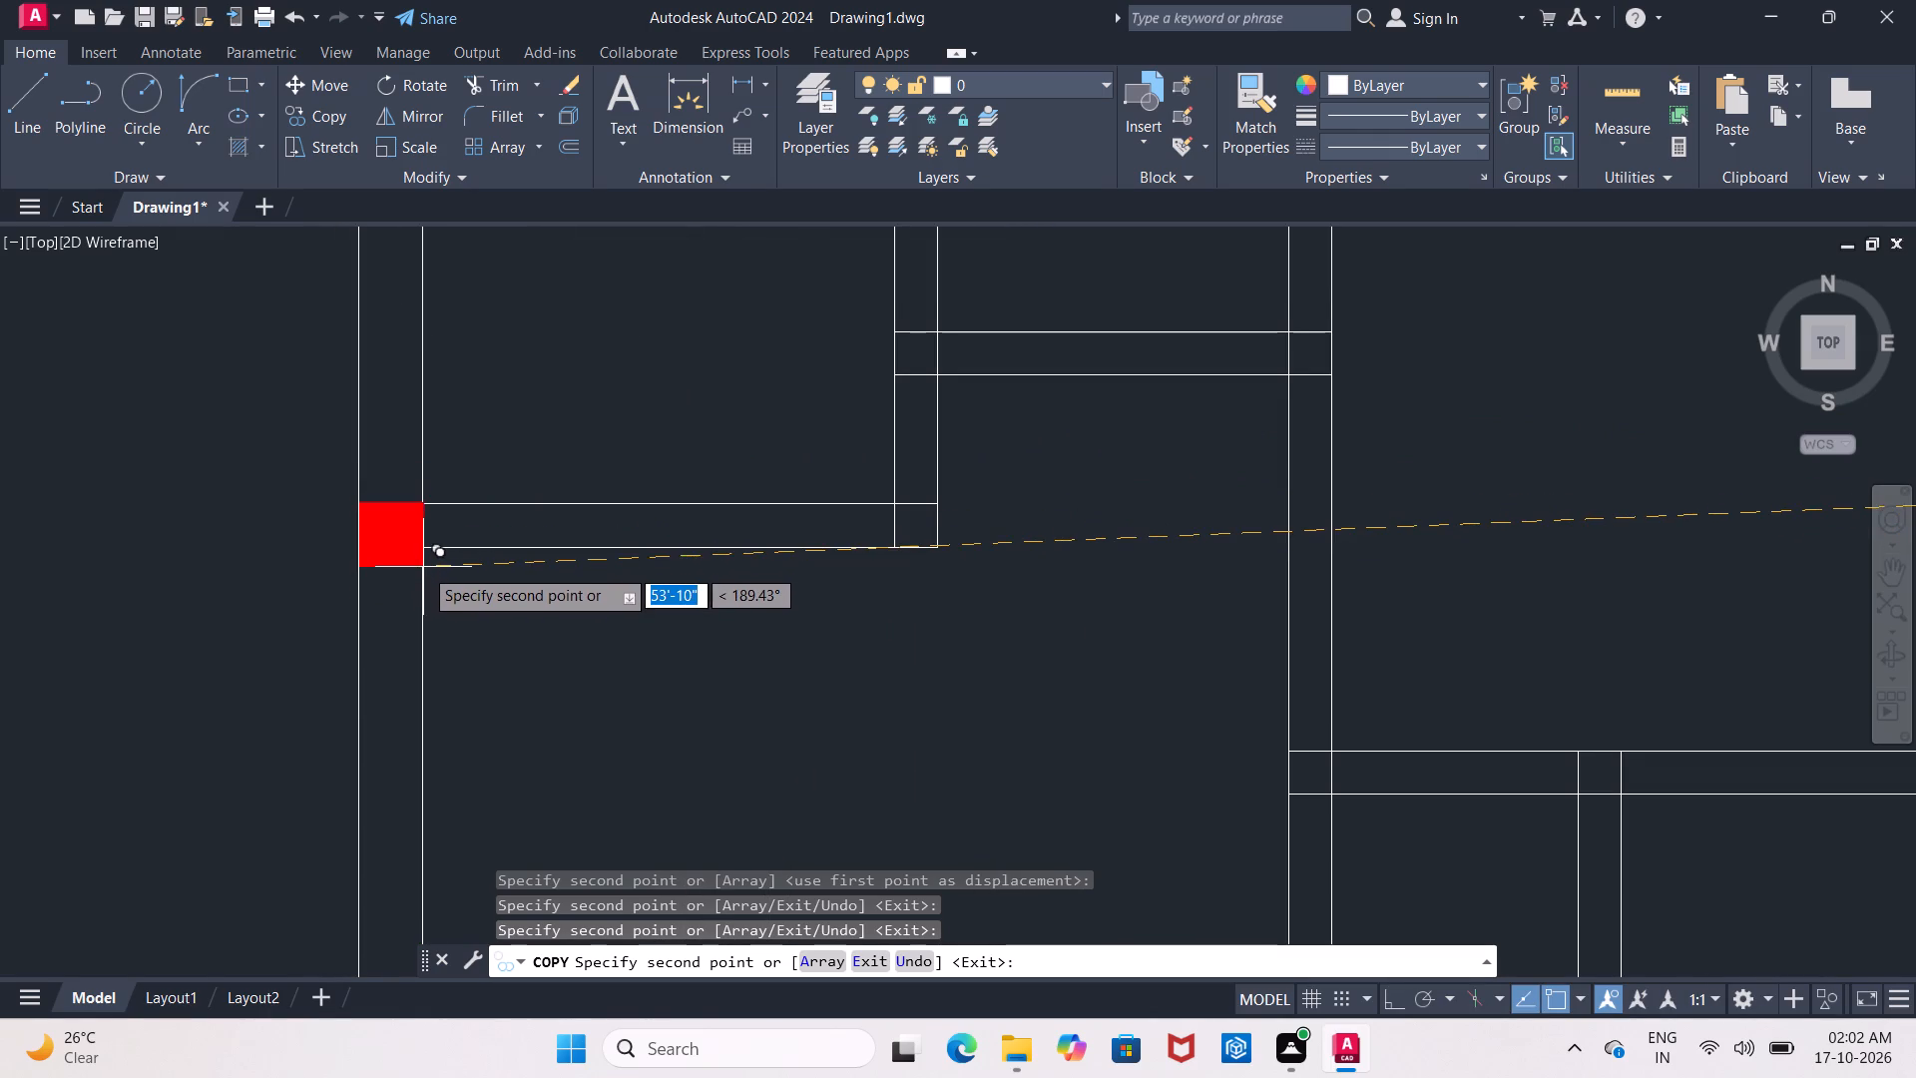
left_click(423, 567)
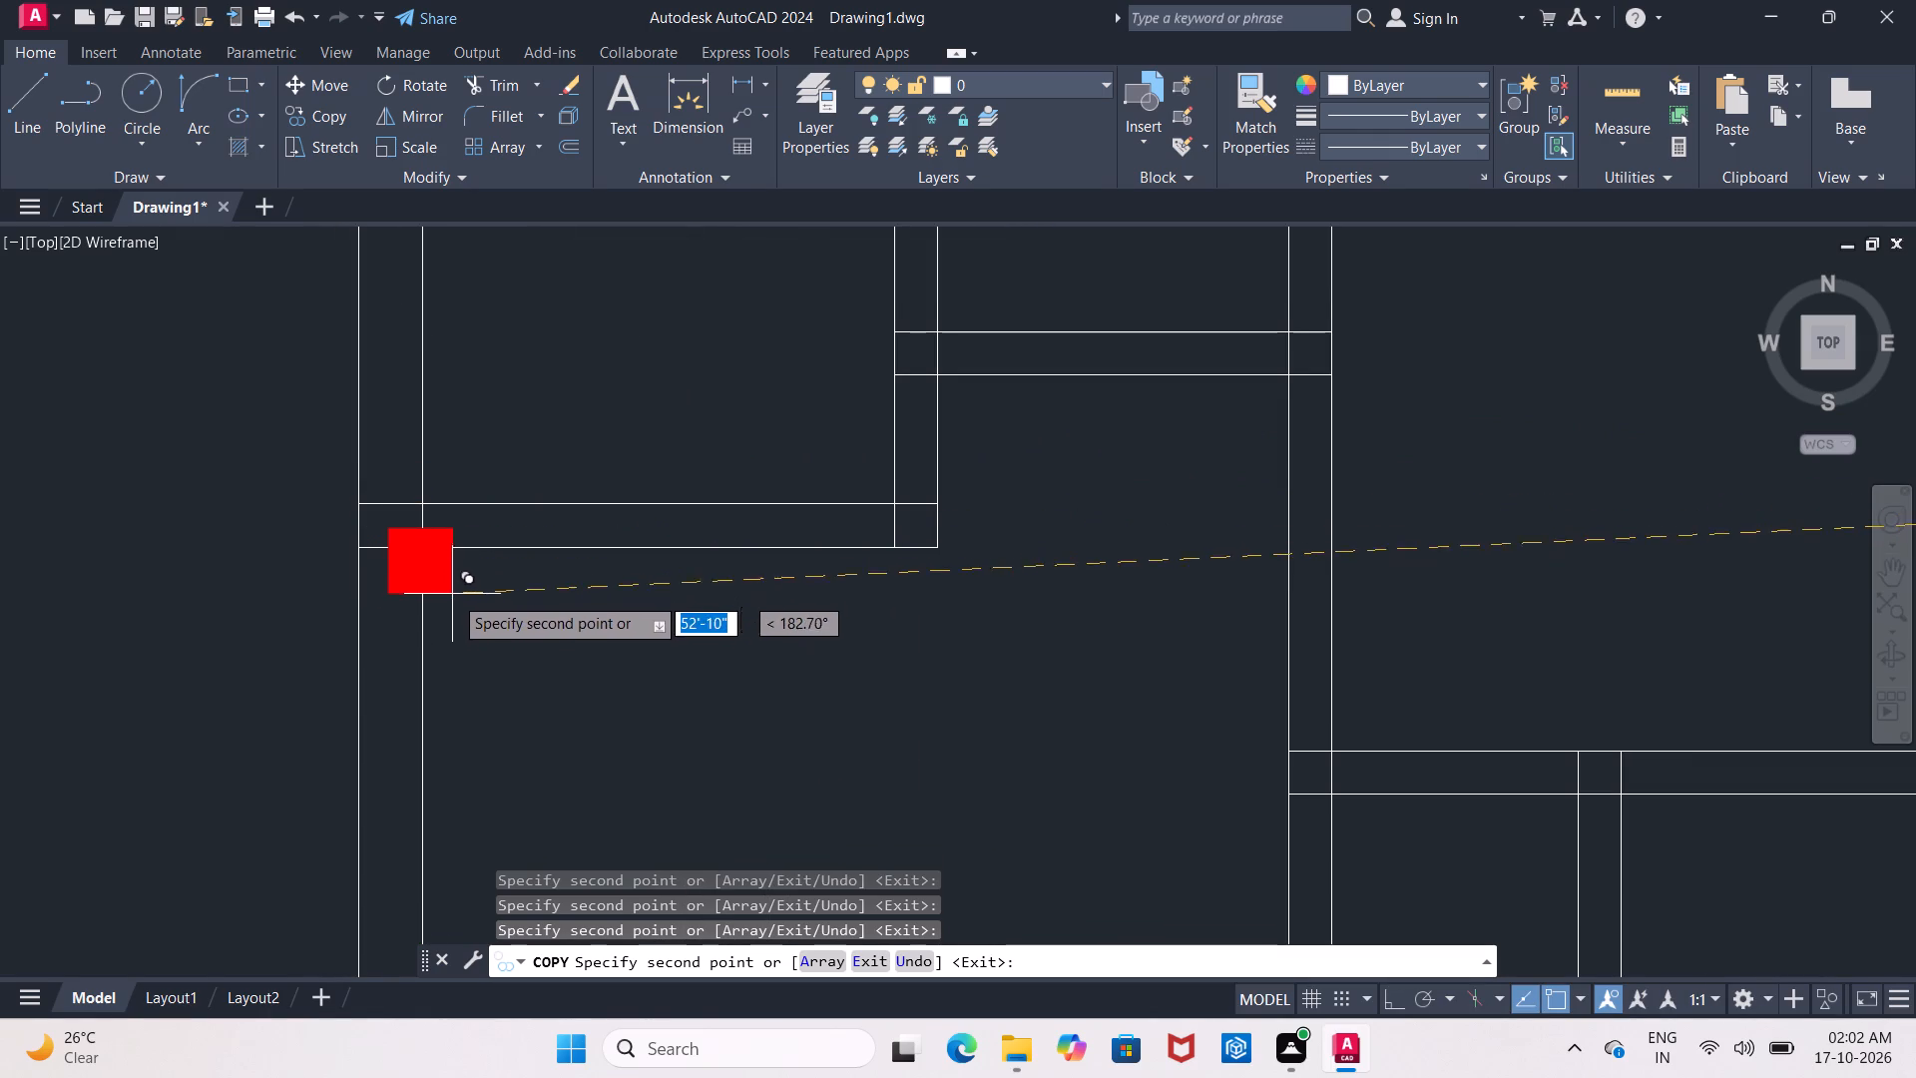
key("Escape")
With Ortho on, move that column up the left outer wall to align with the top face of the upper-left room's lower wall.
scroll(452, 584, "down", 3)
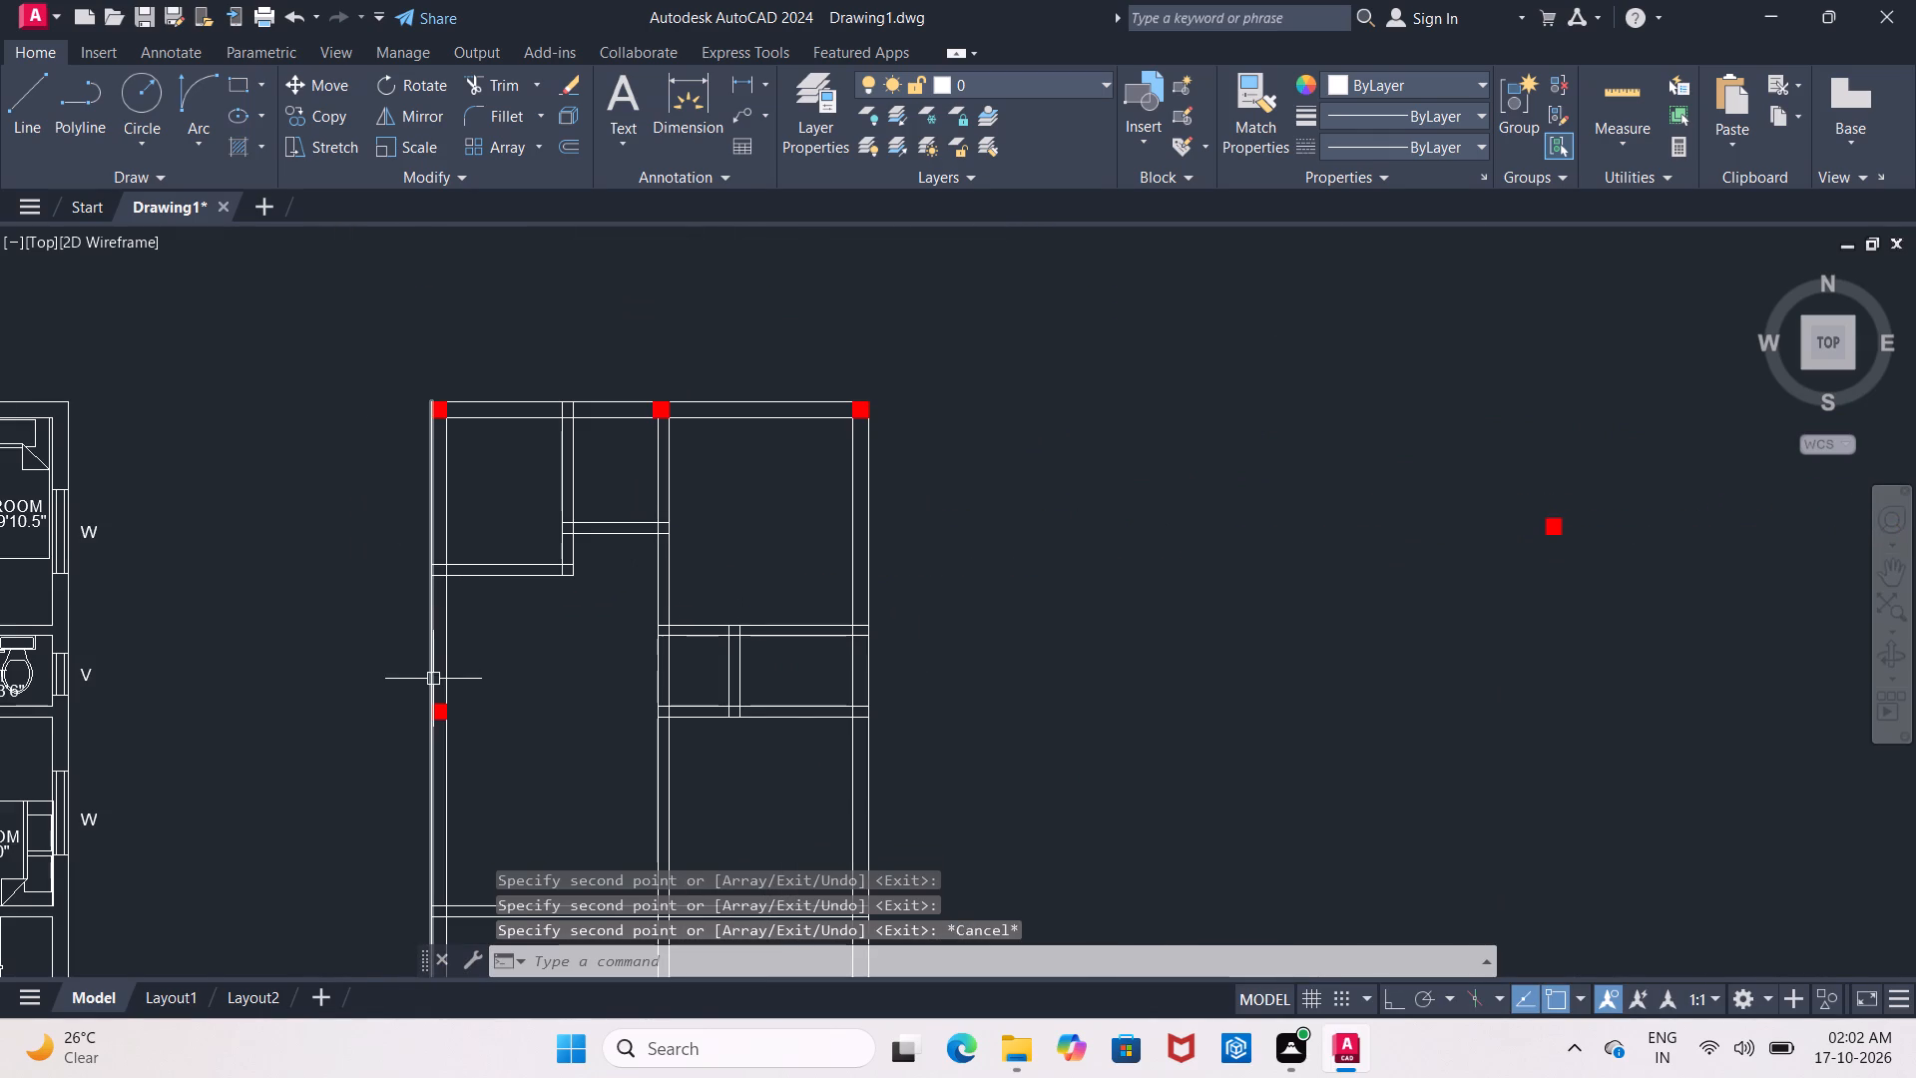
left_click(400, 668)
left_click(535, 778)
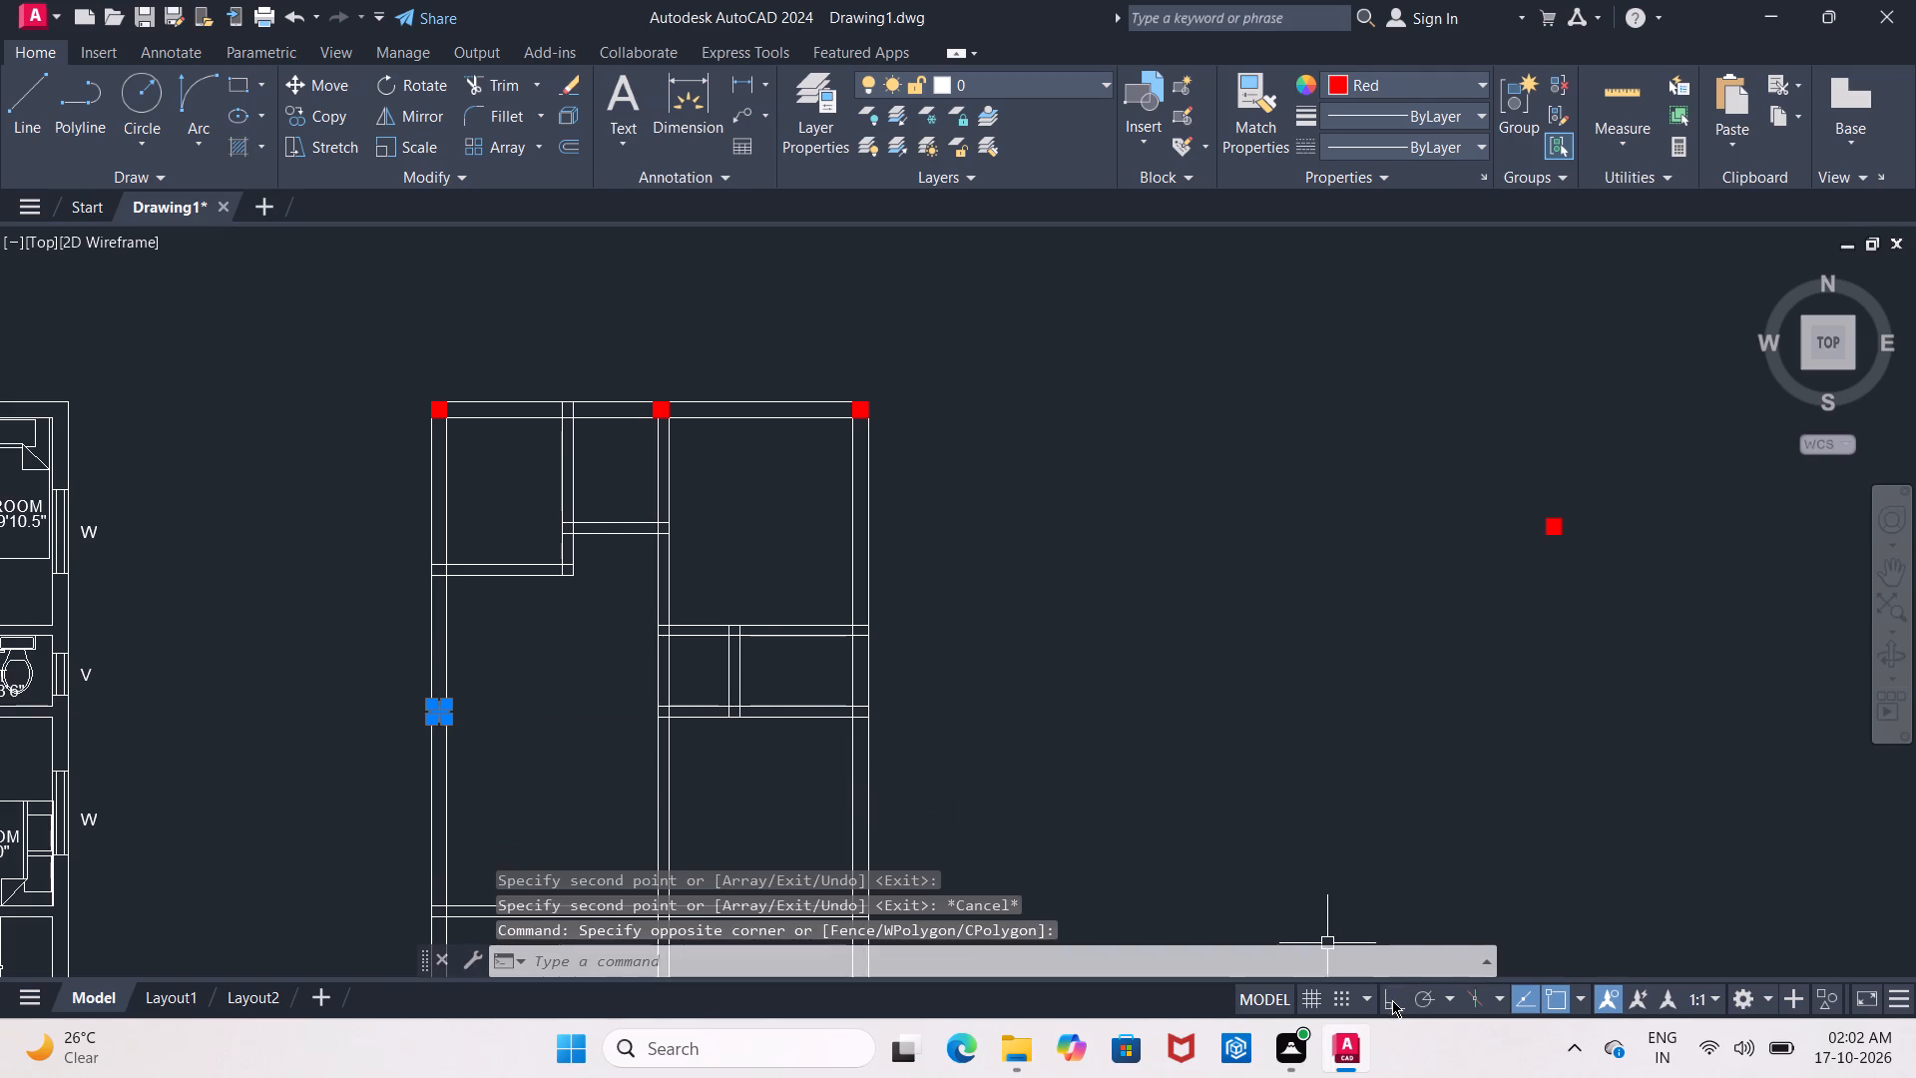
left_click(1392, 1000)
scroll(445, 715, "up", 3)
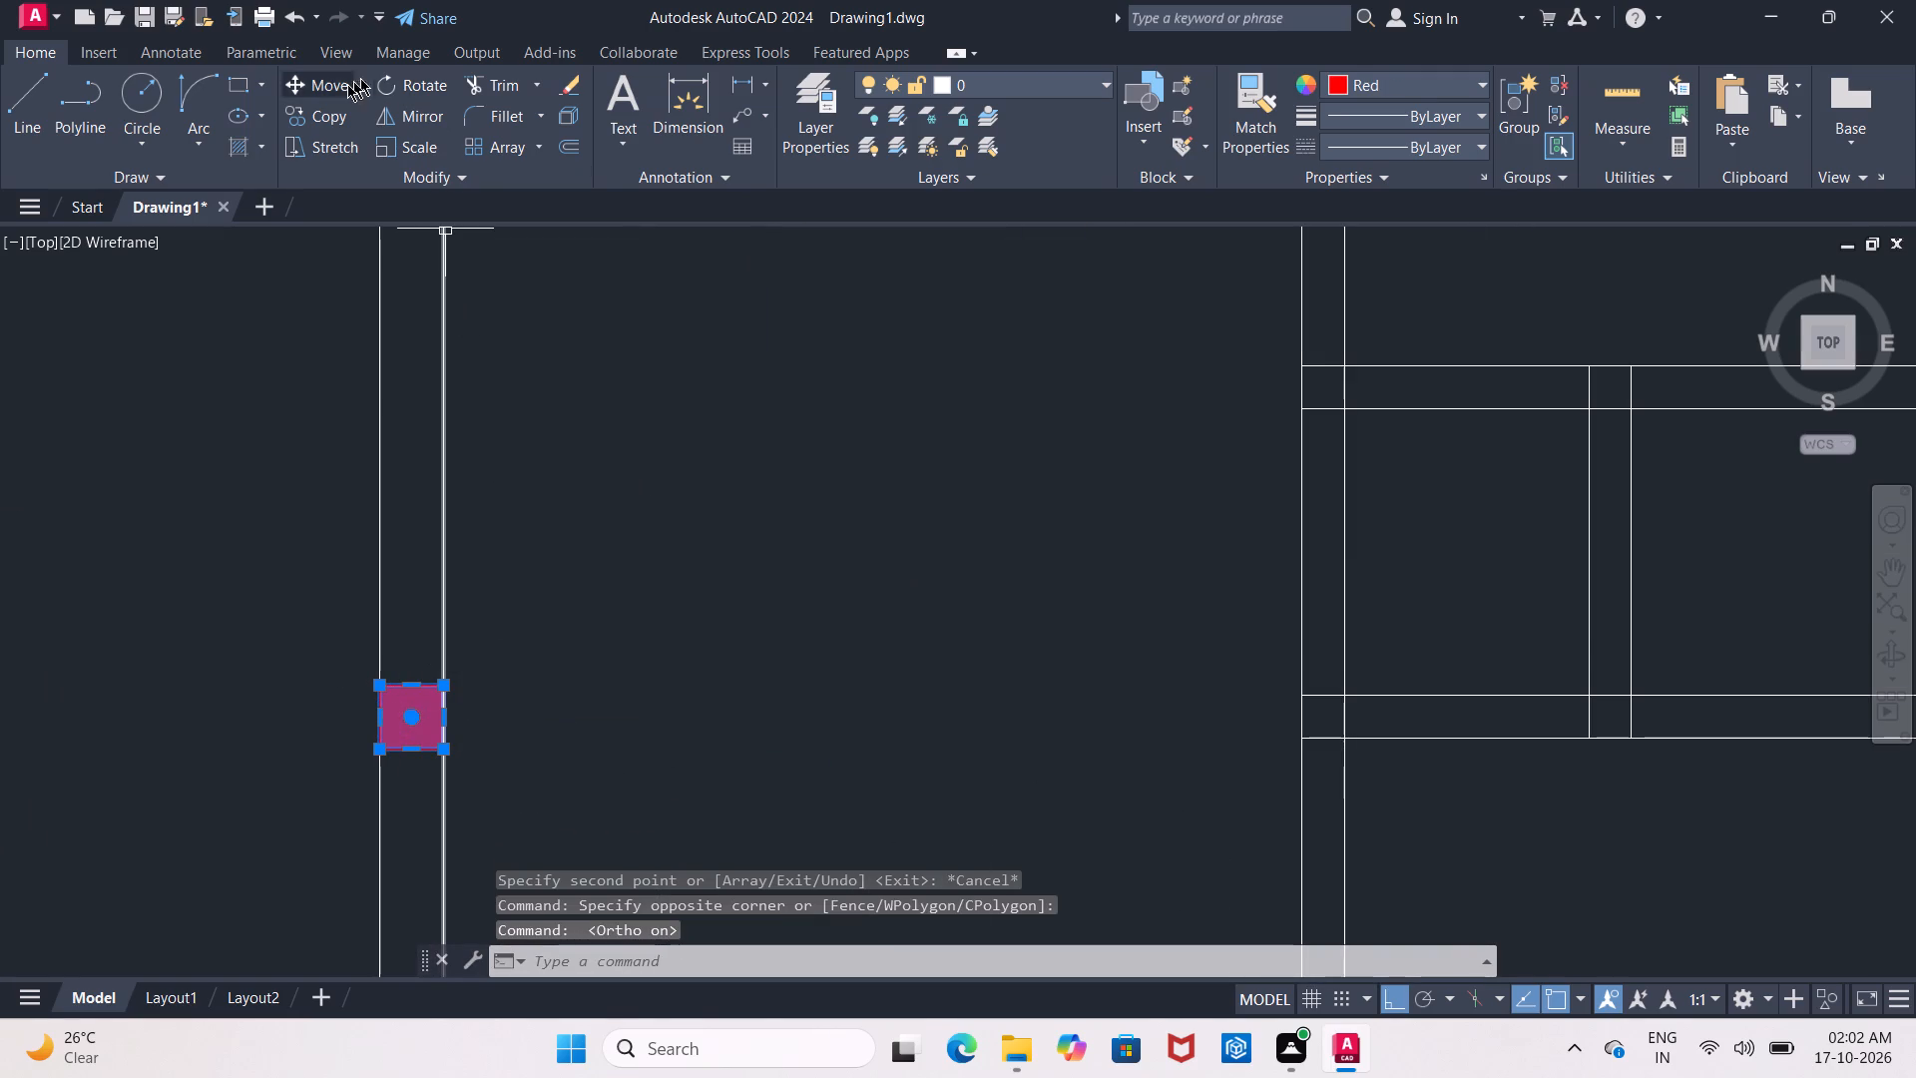
left_click(320, 123)
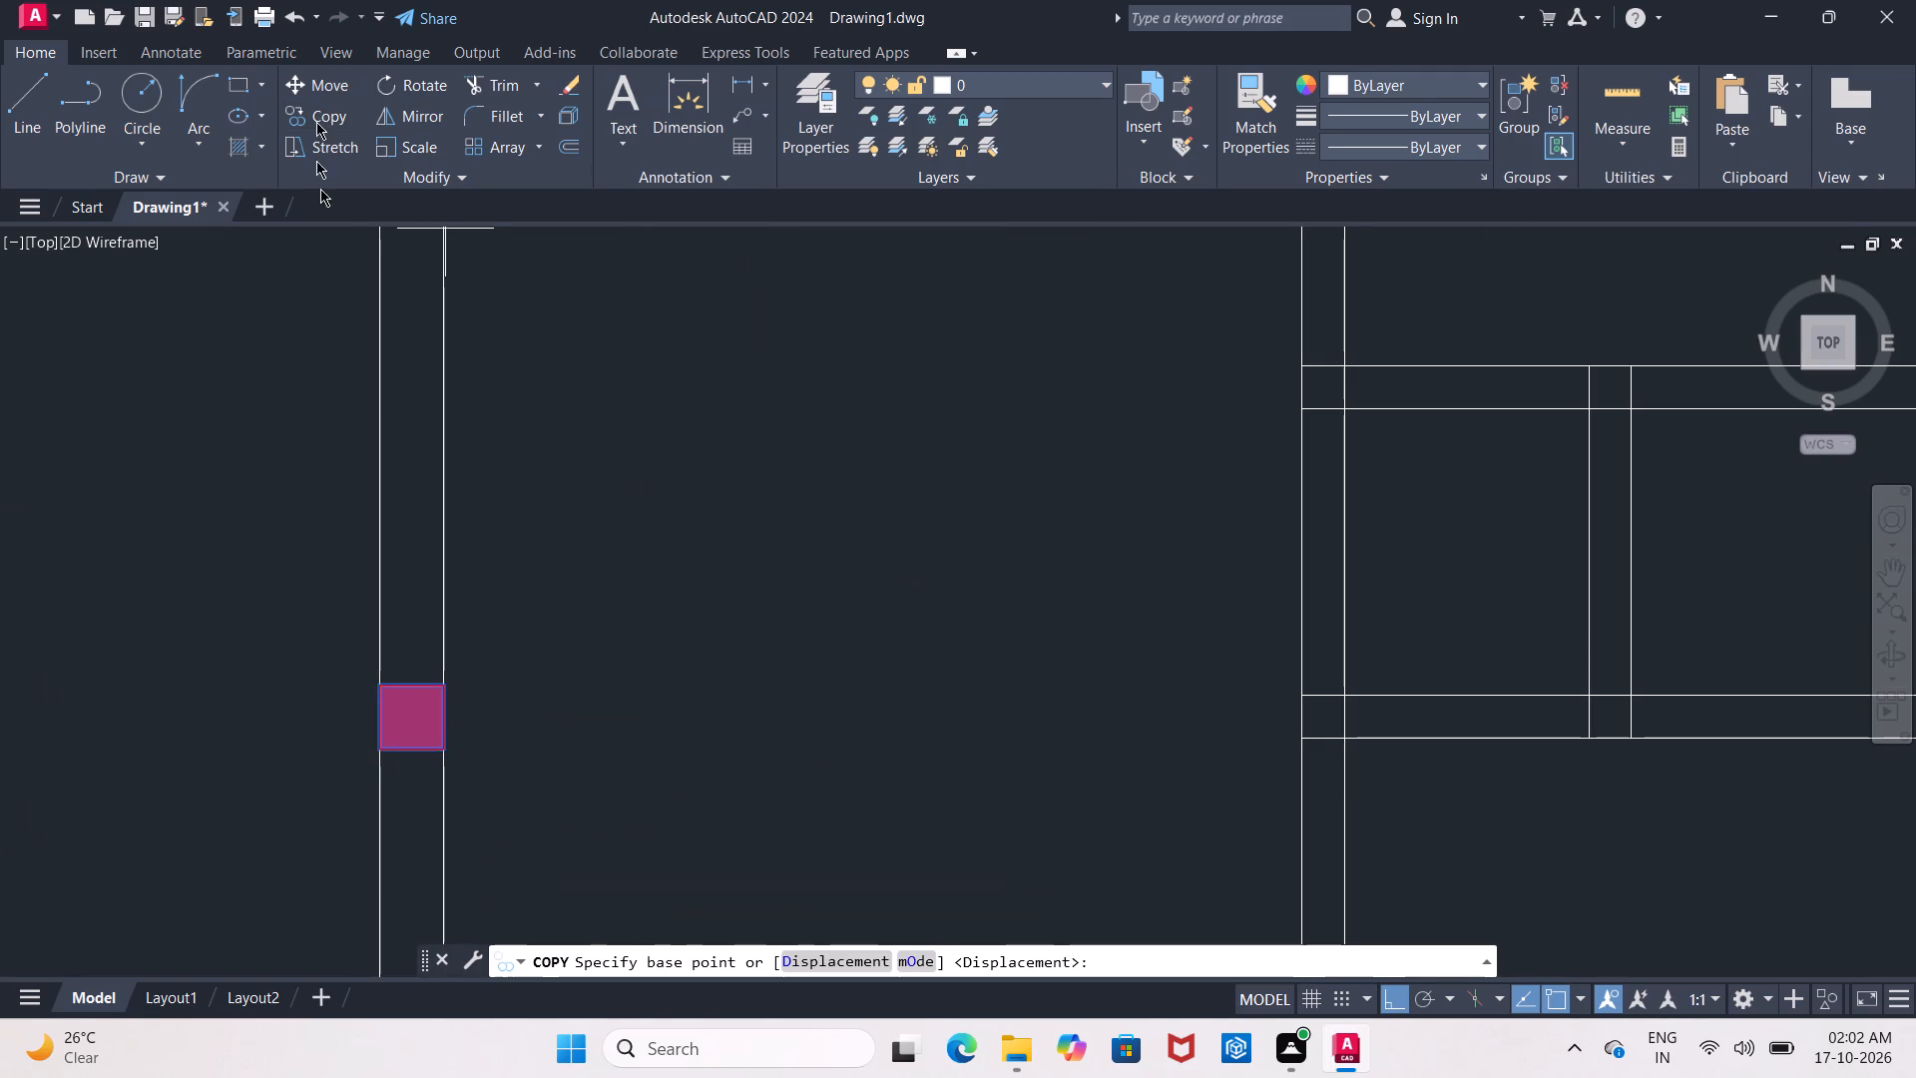
key("Escape")
left_click_drag(326, 592, 343, 612)
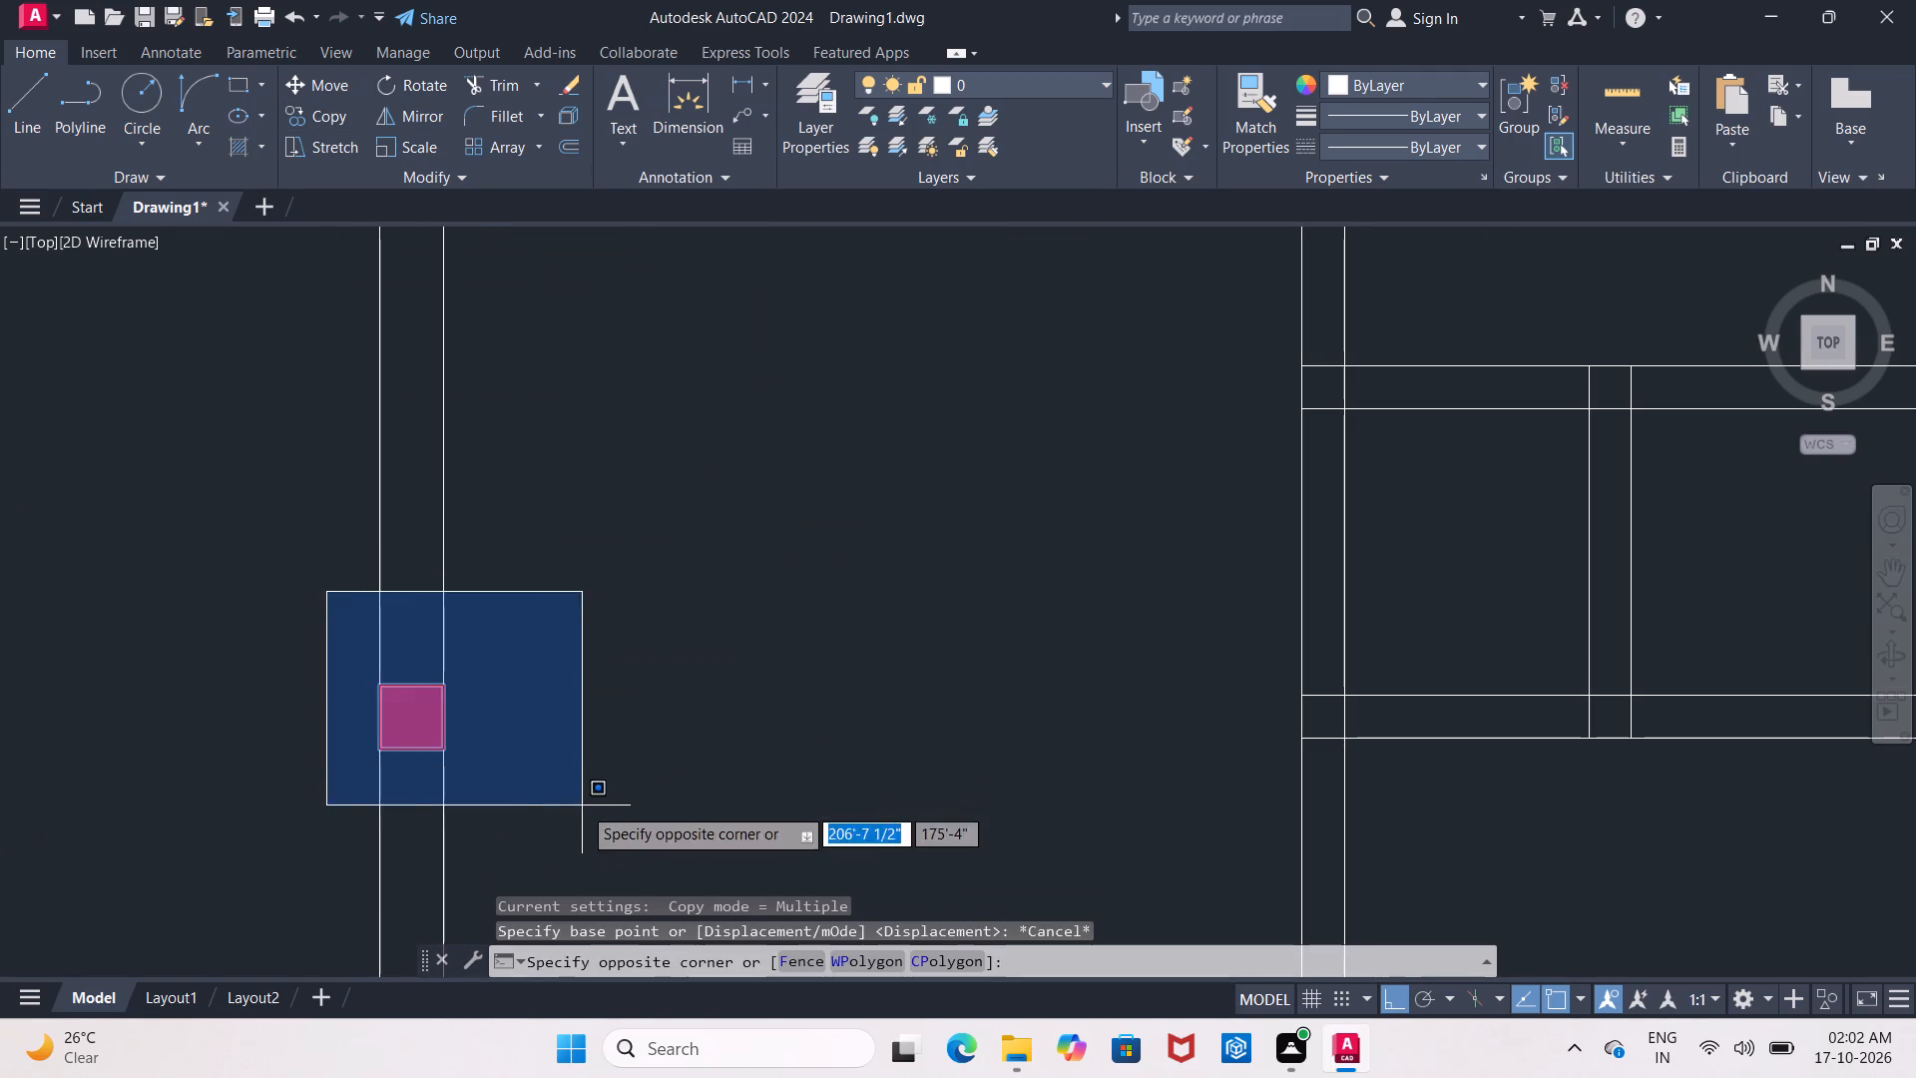
left_click(582, 806)
left_click(305, 91)
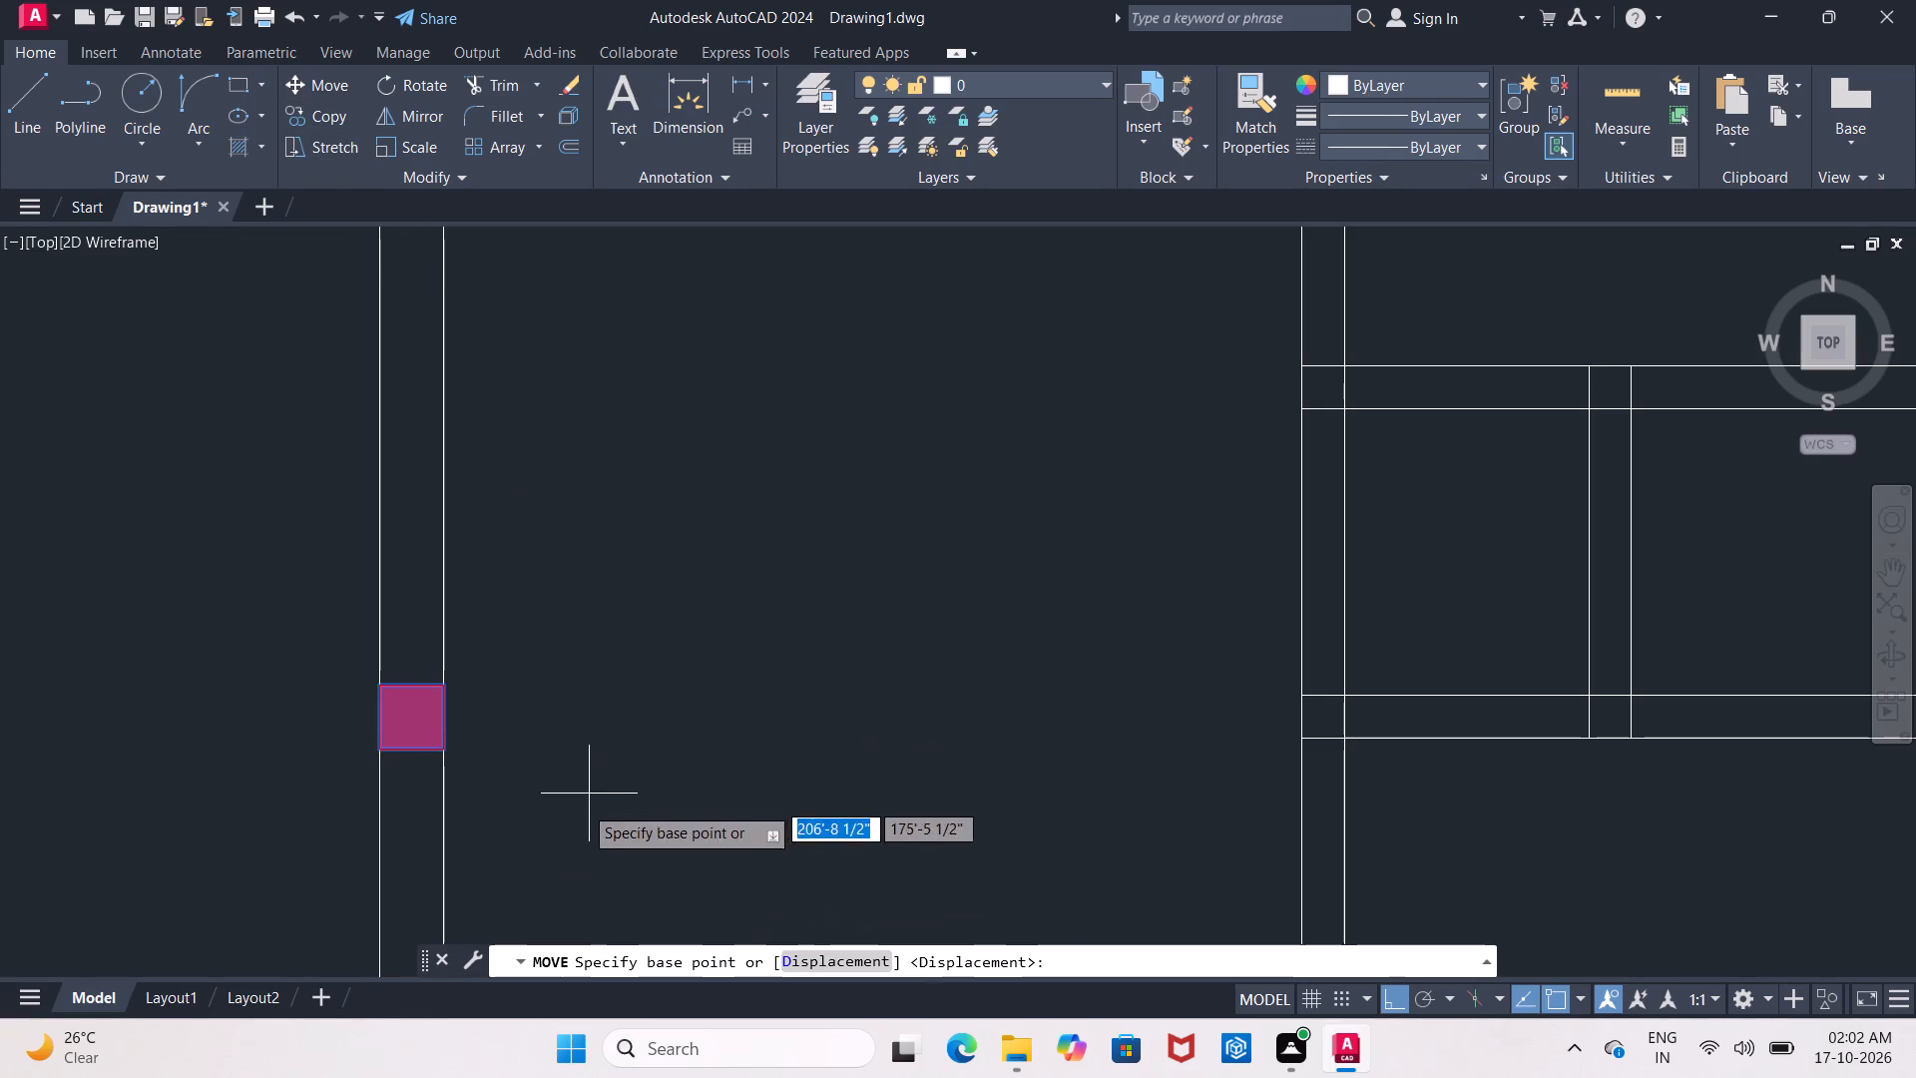
left_click(442, 687)
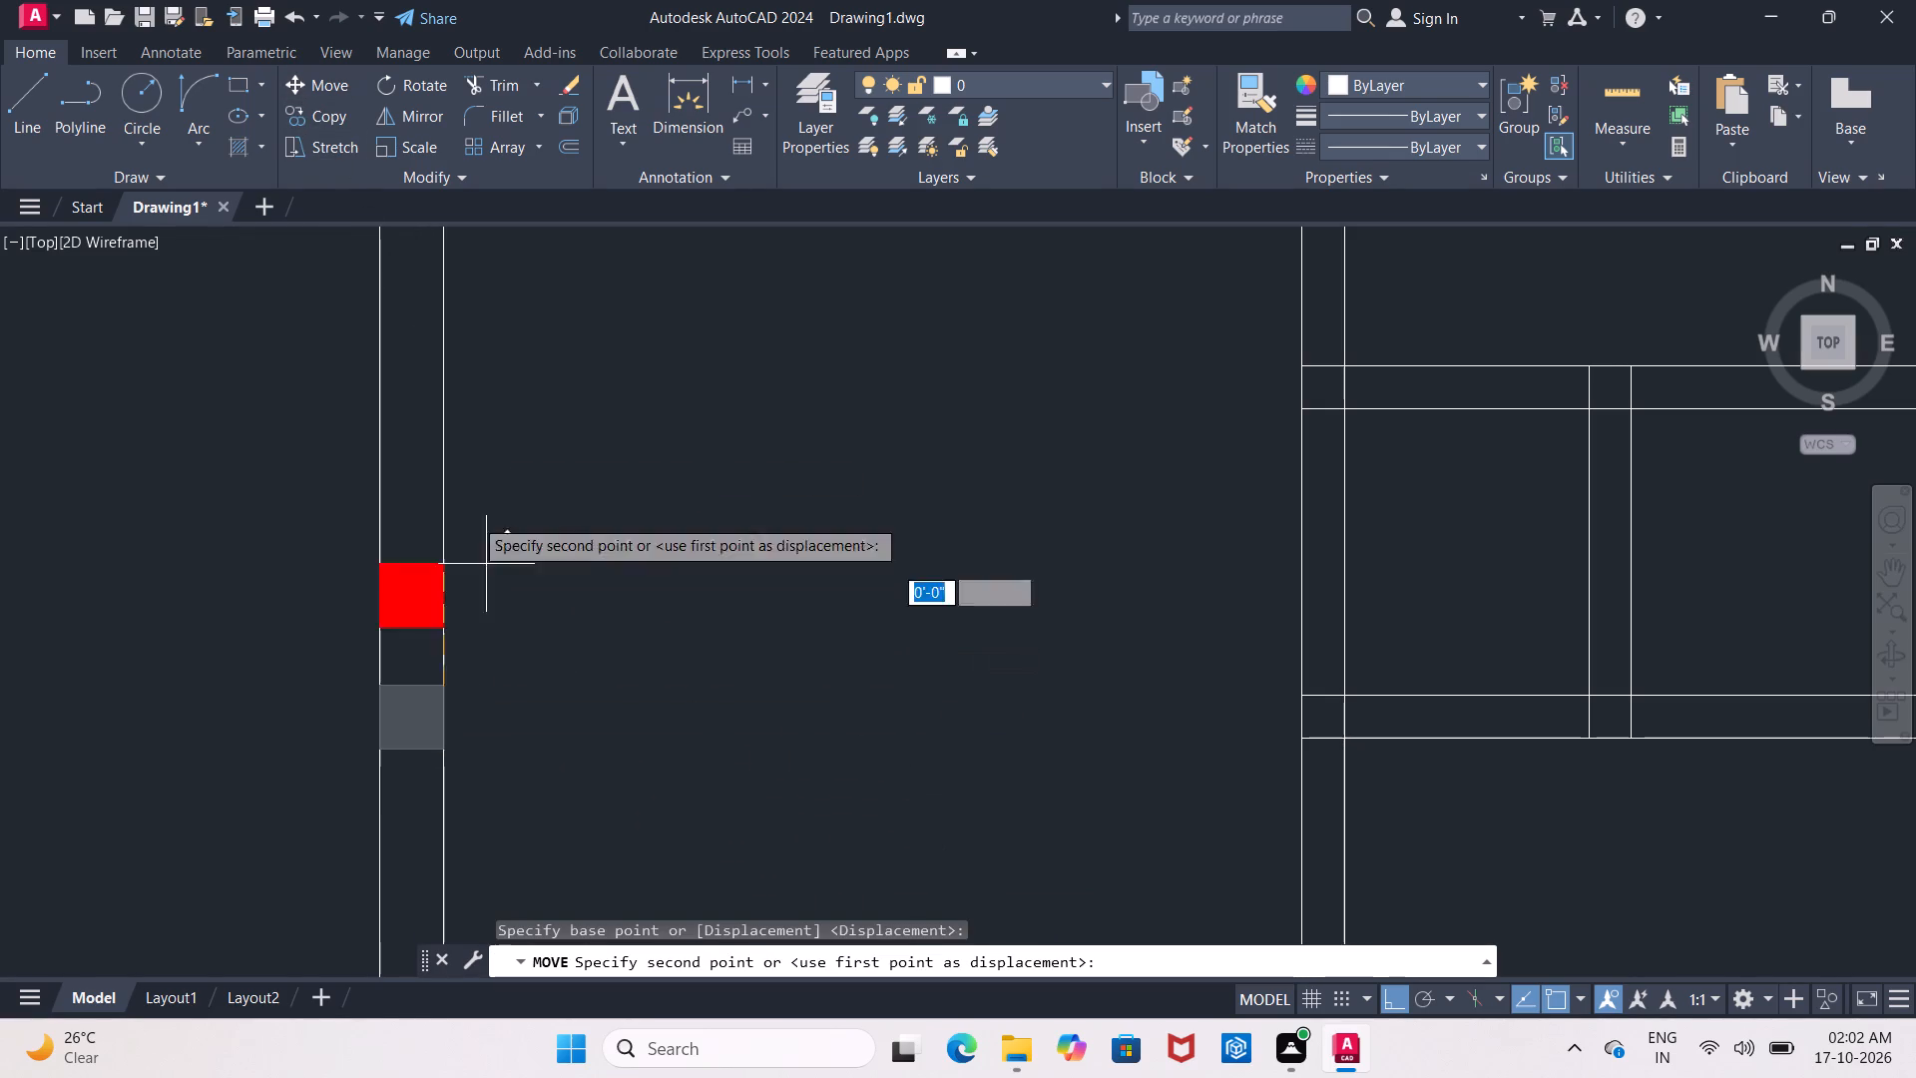
middle_click_drag(455, 458, 480, 796)
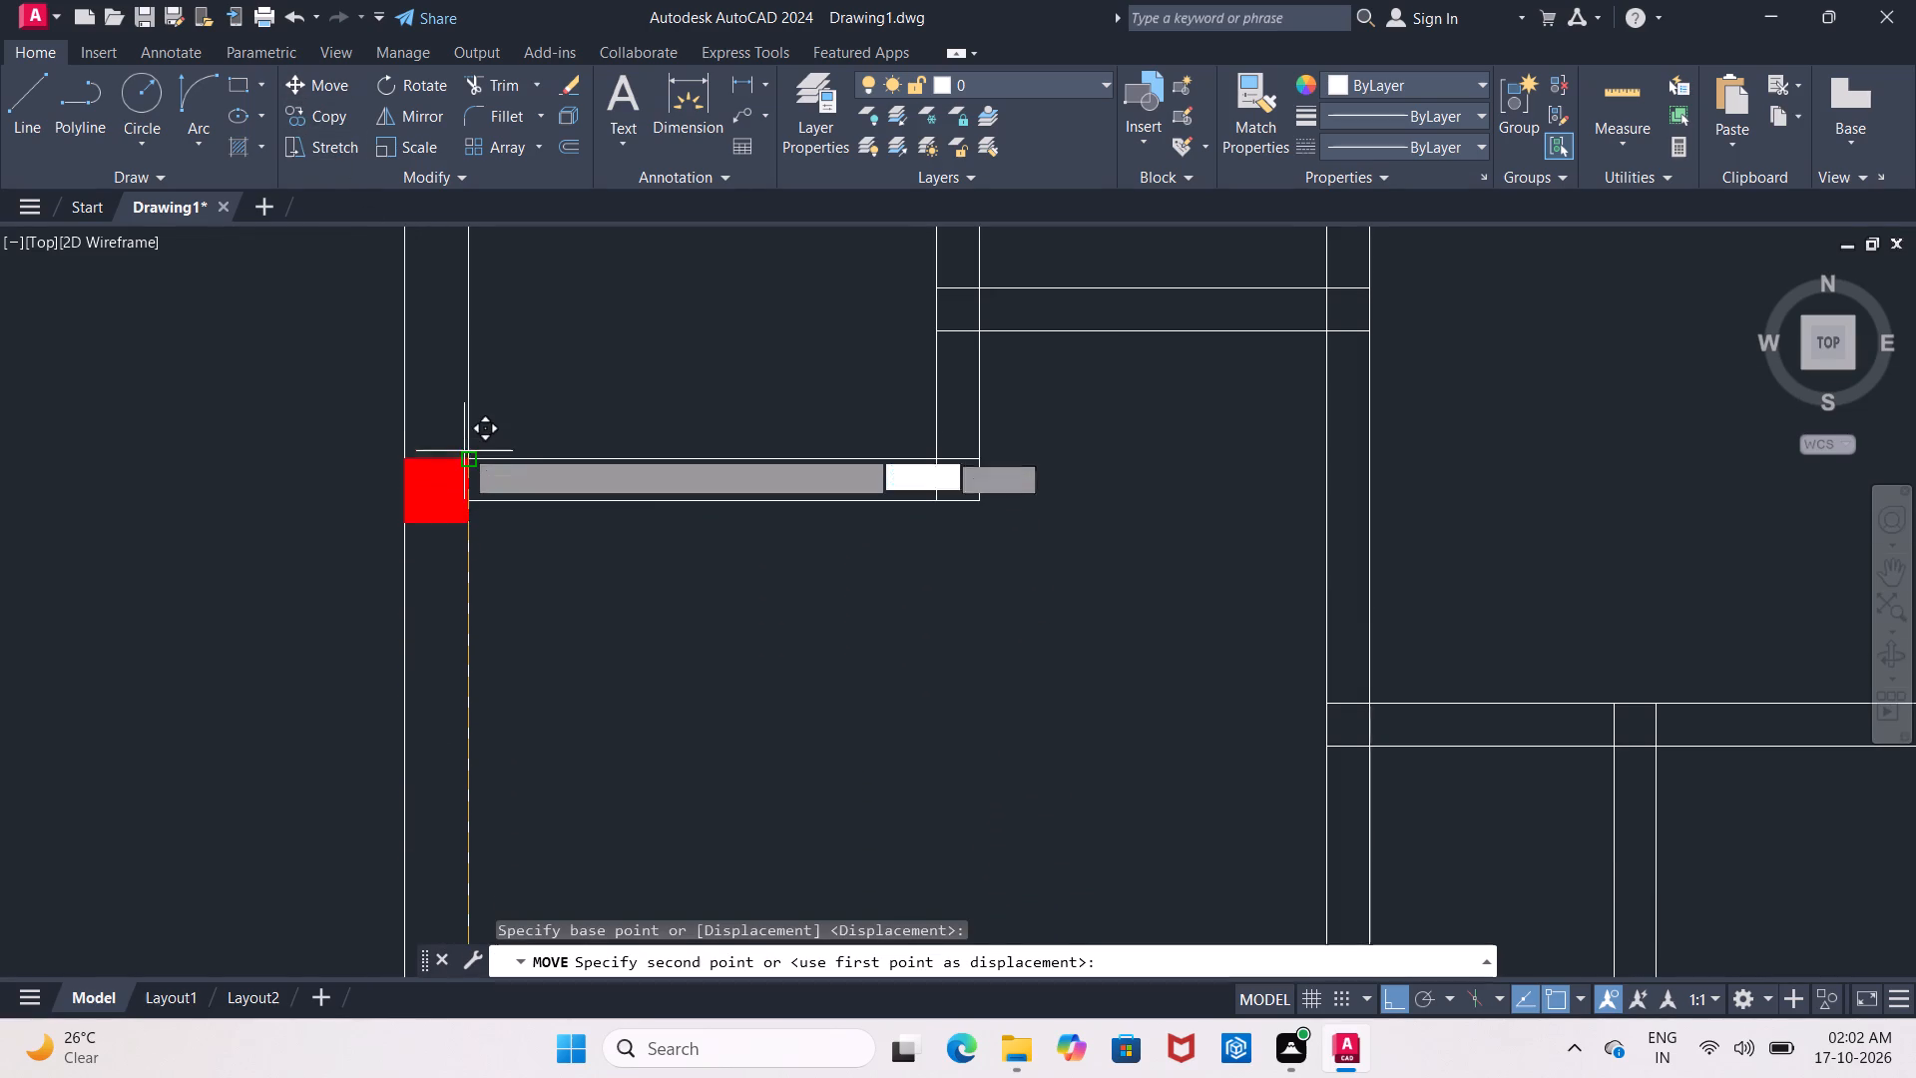
left_click(465, 455)
key("Escape")
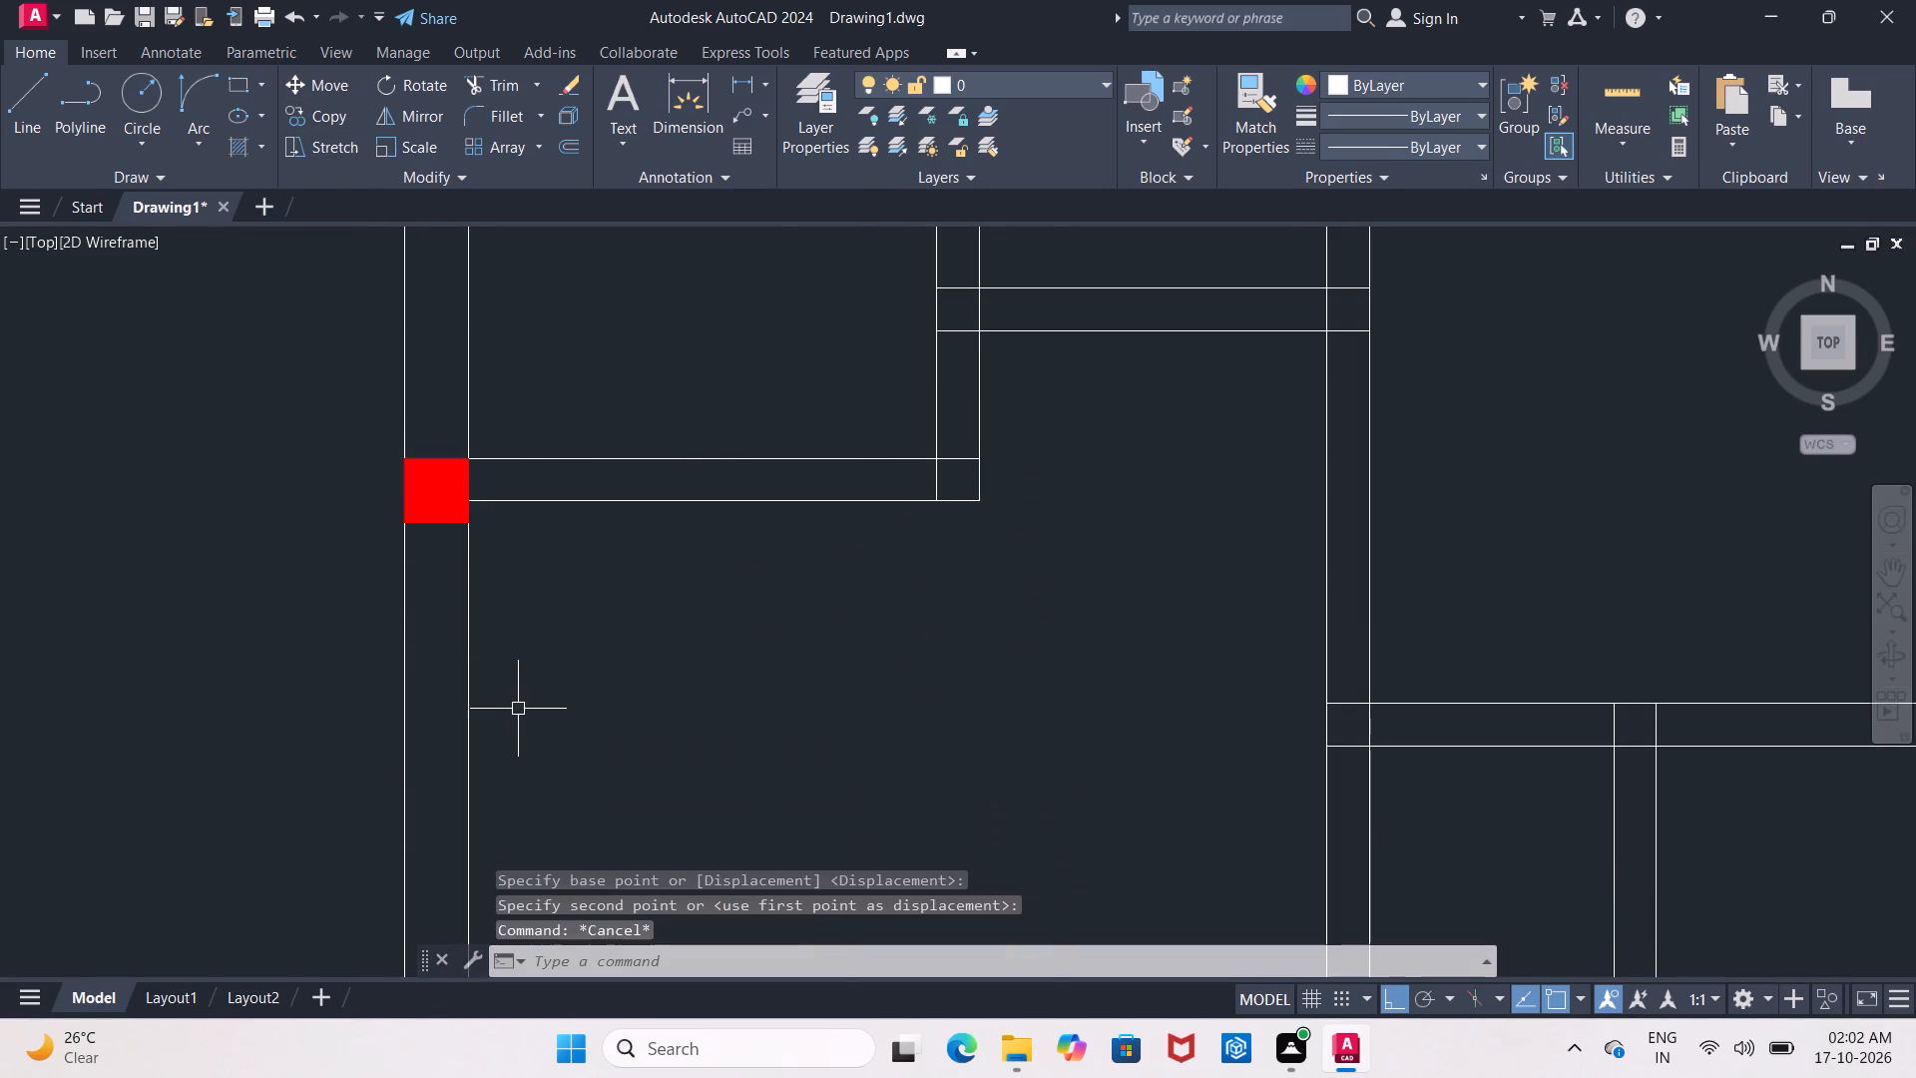
Copy the left wall's intermediate column straight down to the lower-left outer corner of the wall outline plan.
scroll(522, 707, "down", 1)
left_click_drag(424, 496, 431, 511)
left_click(584, 688)
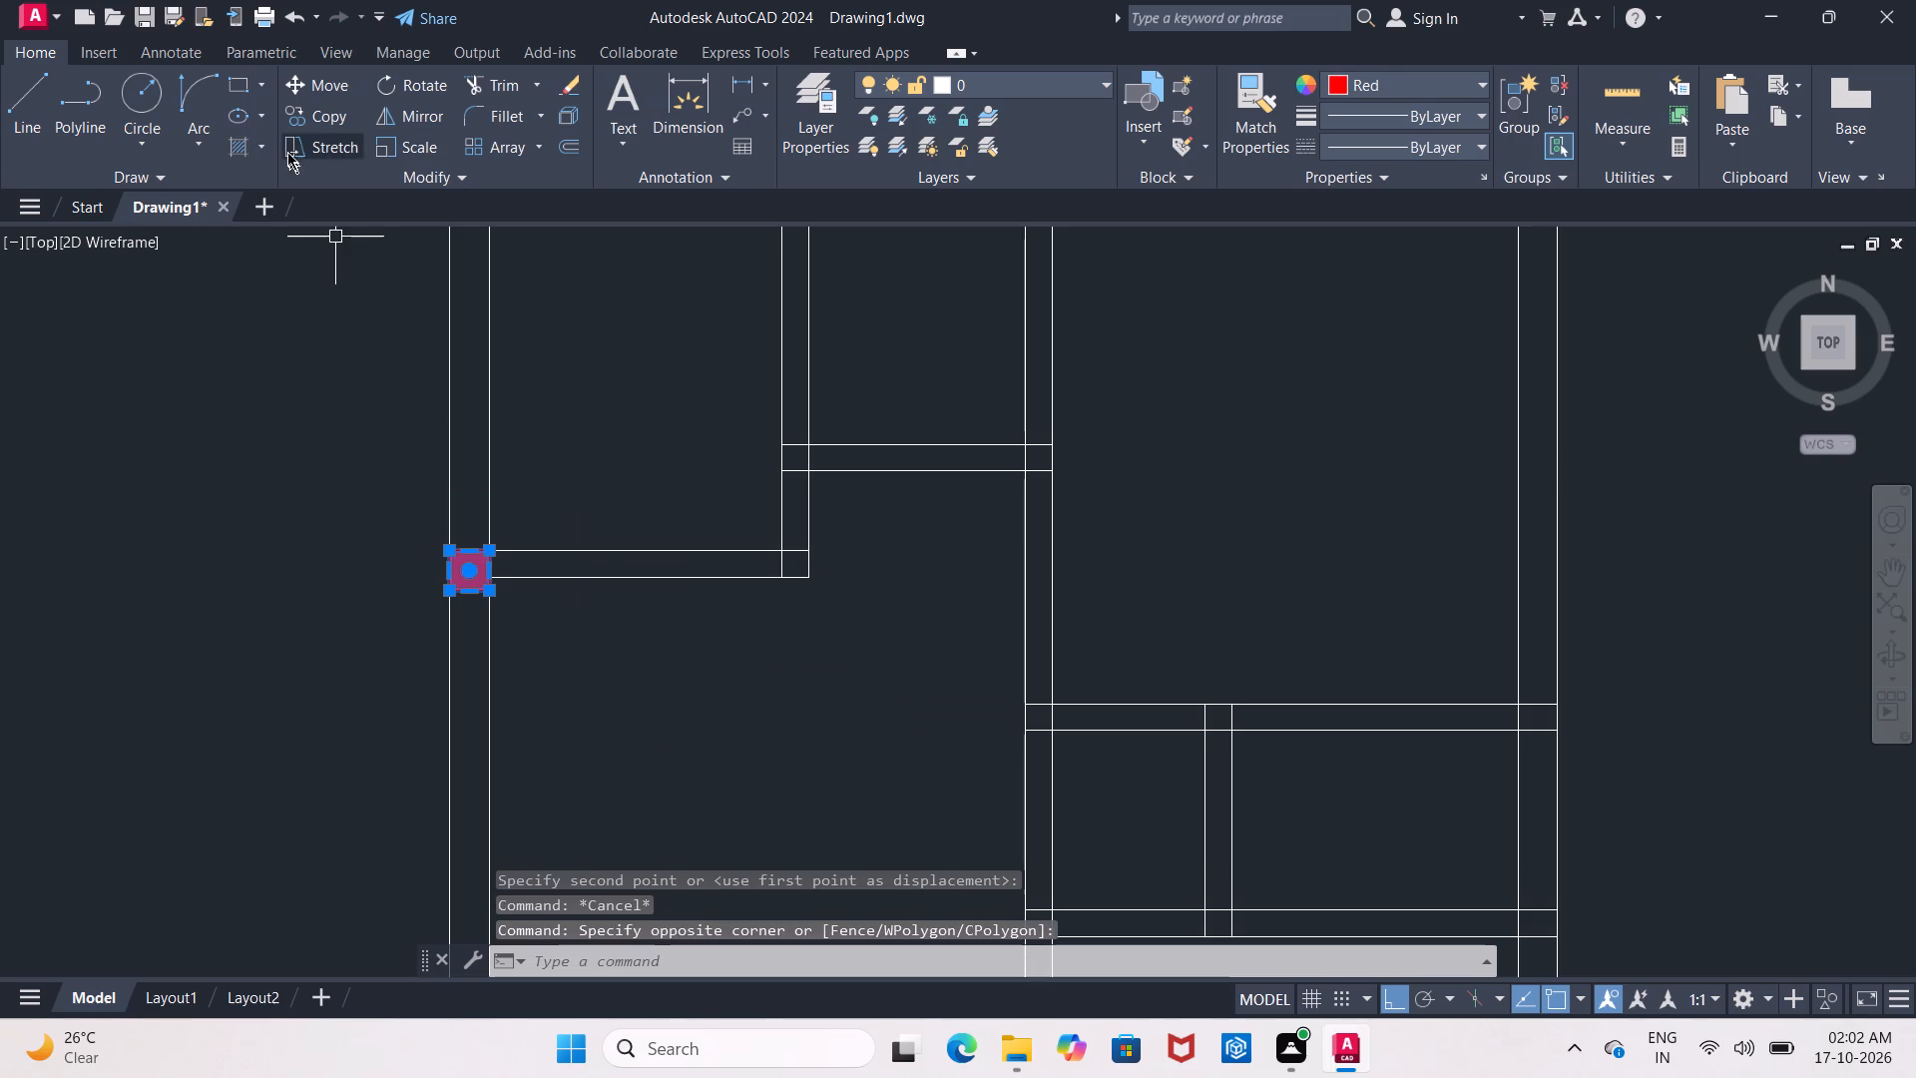
left_click(308, 121)
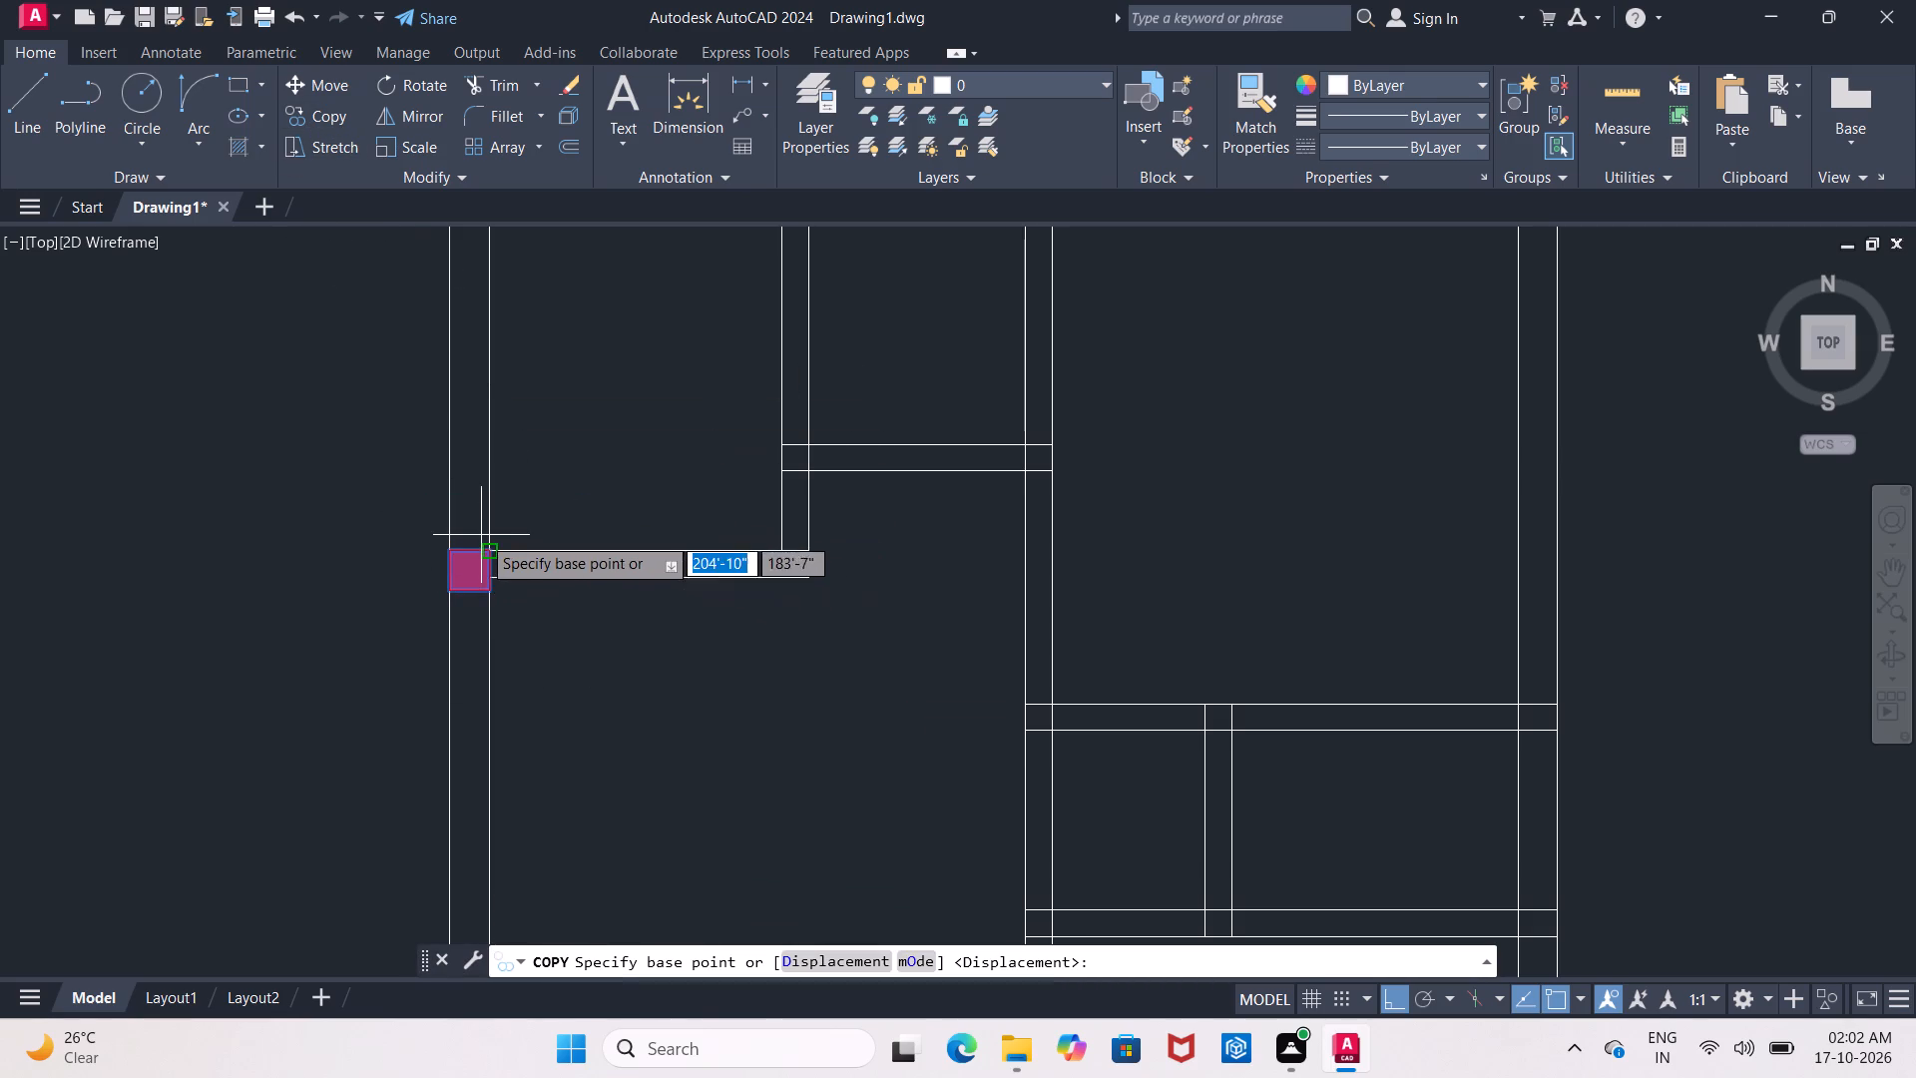
scroll(523, 540, "down", 3)
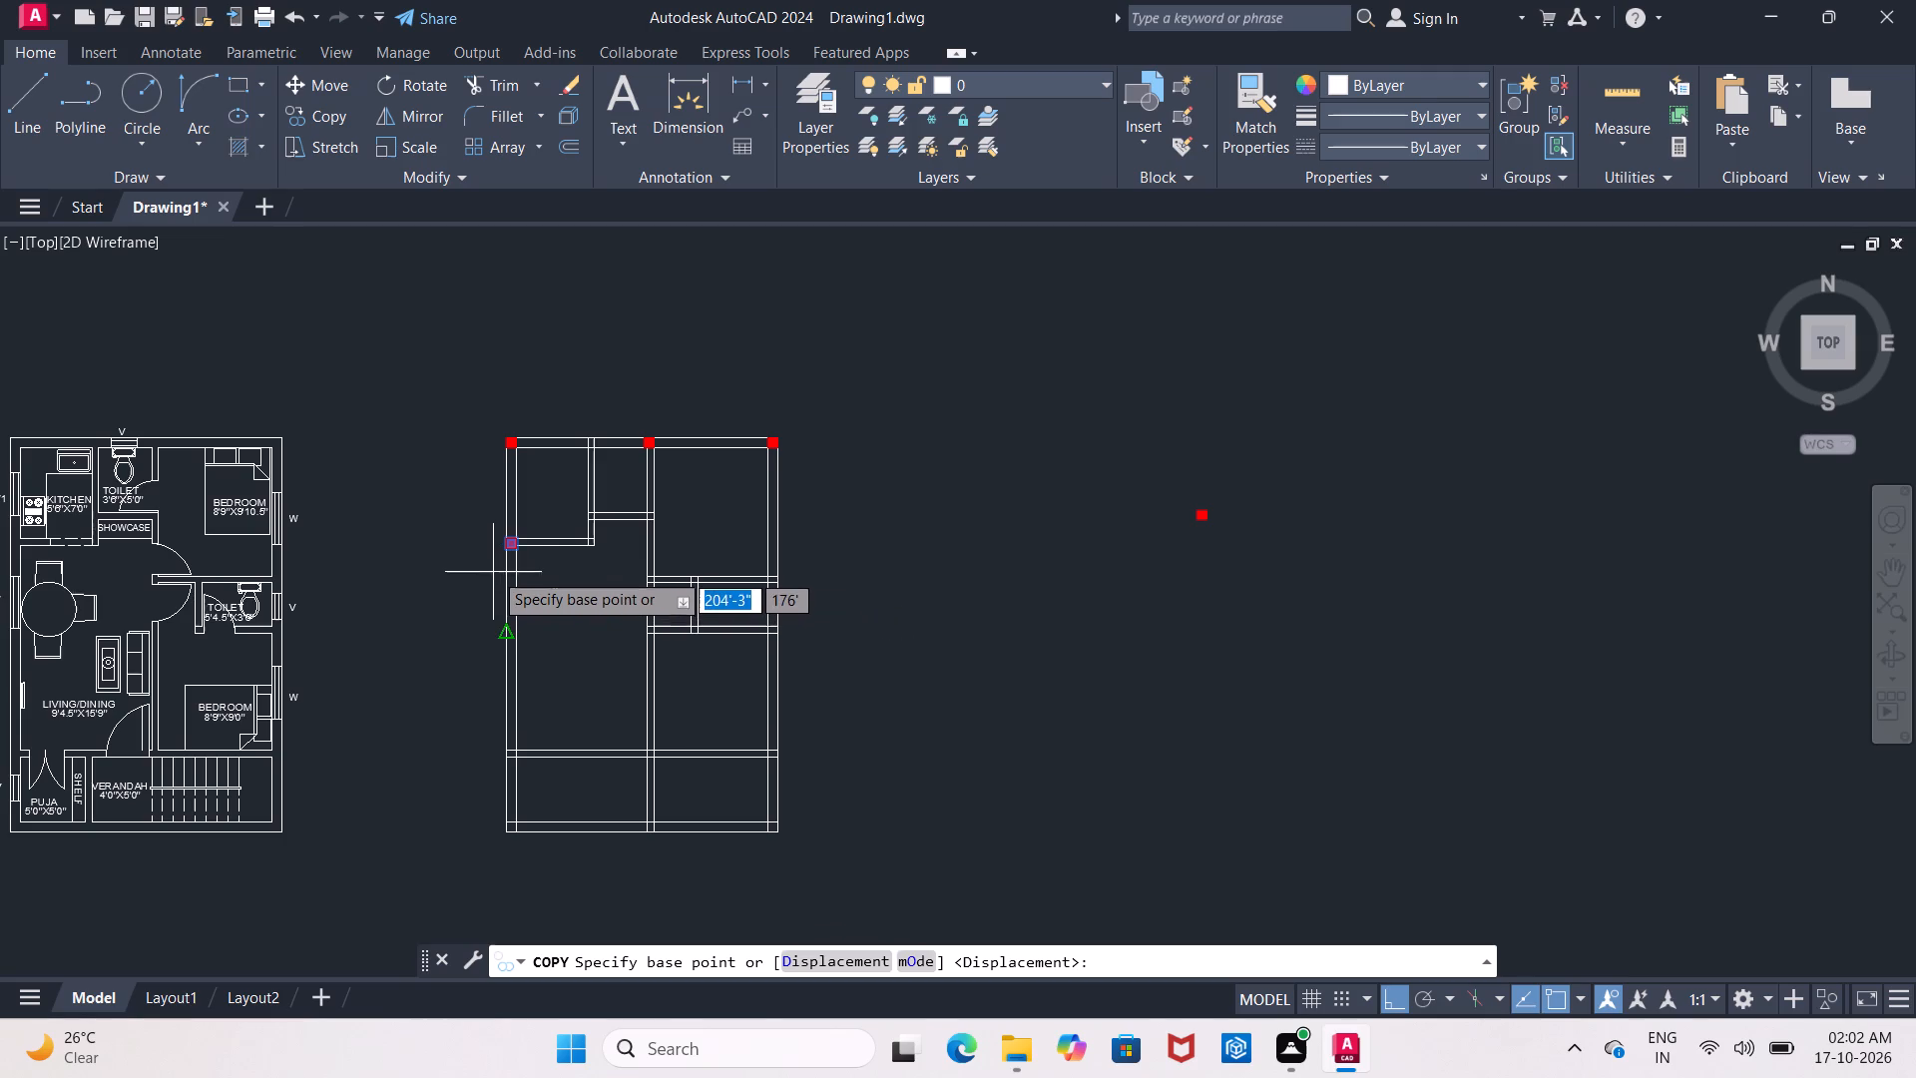
scroll(493, 569, "up", 2)
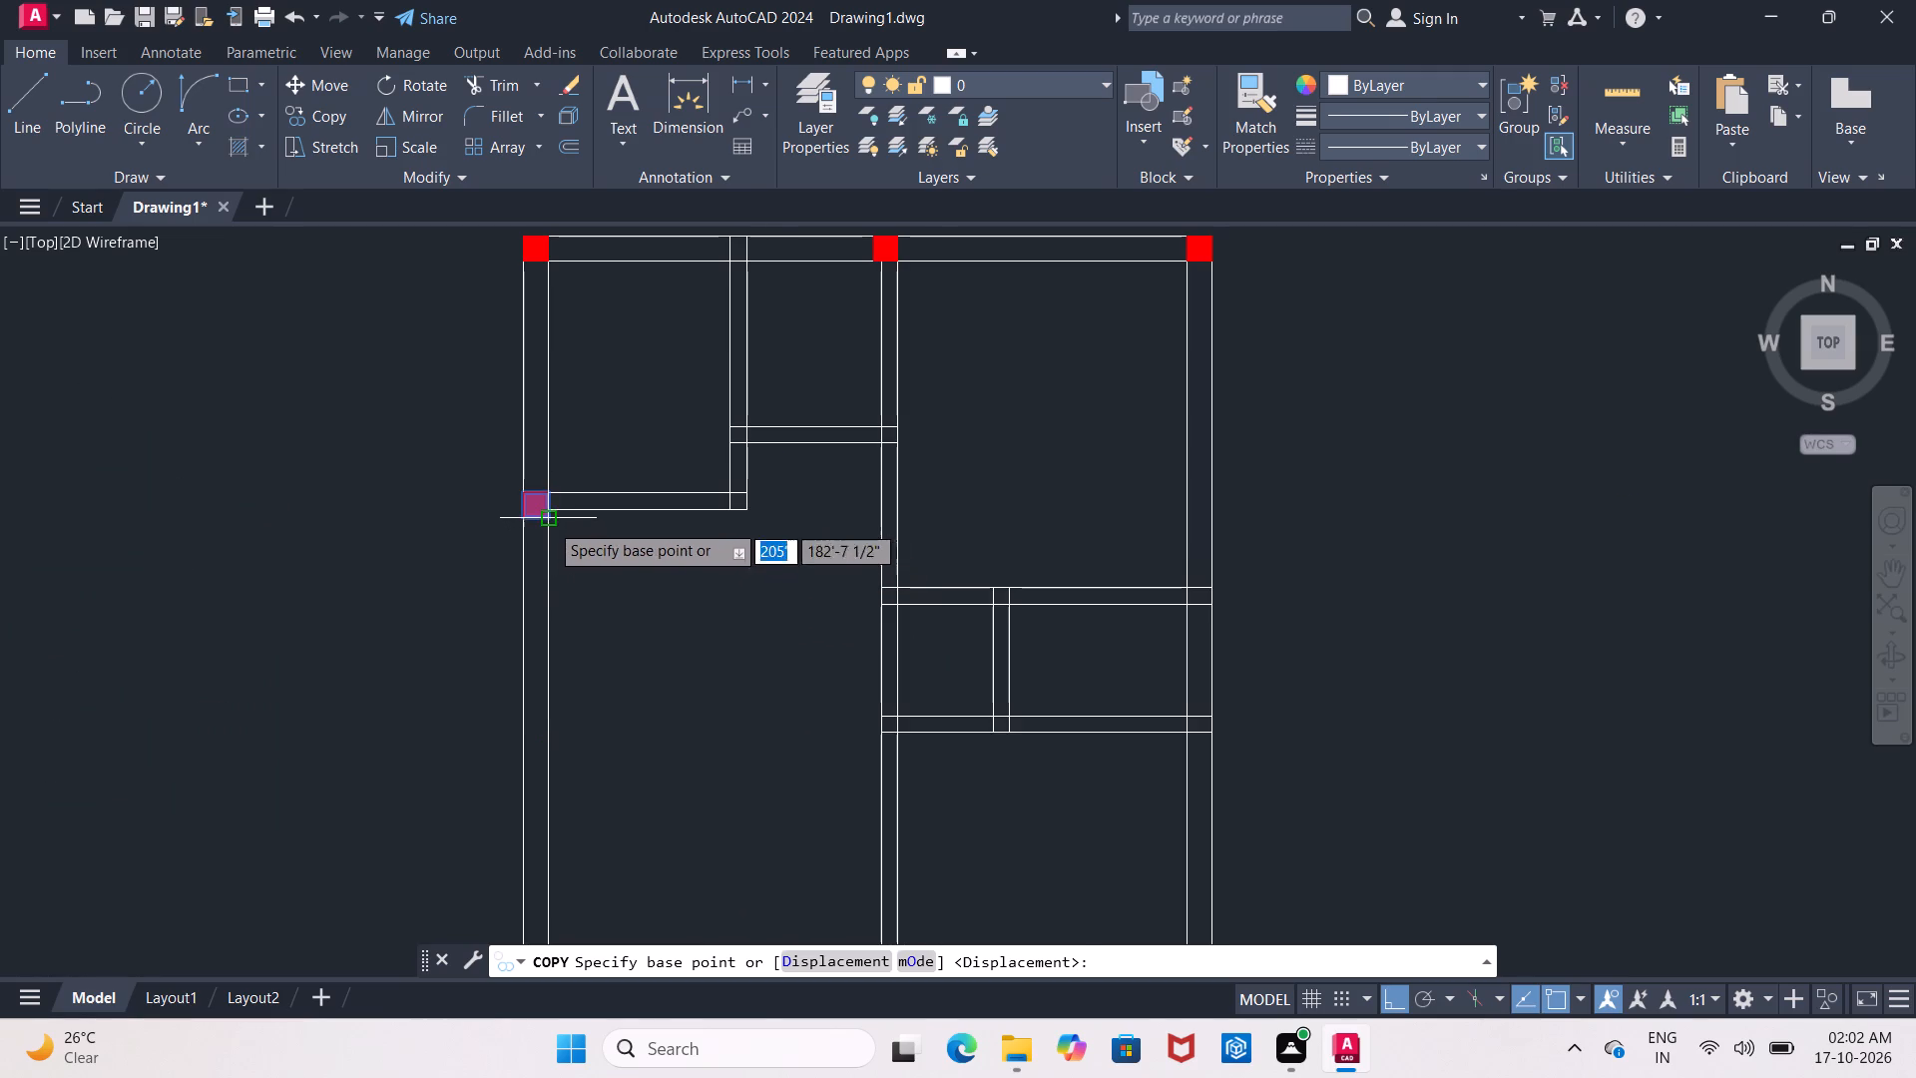
left_click(548, 521)
middle_click_drag(558, 661, 541, 361)
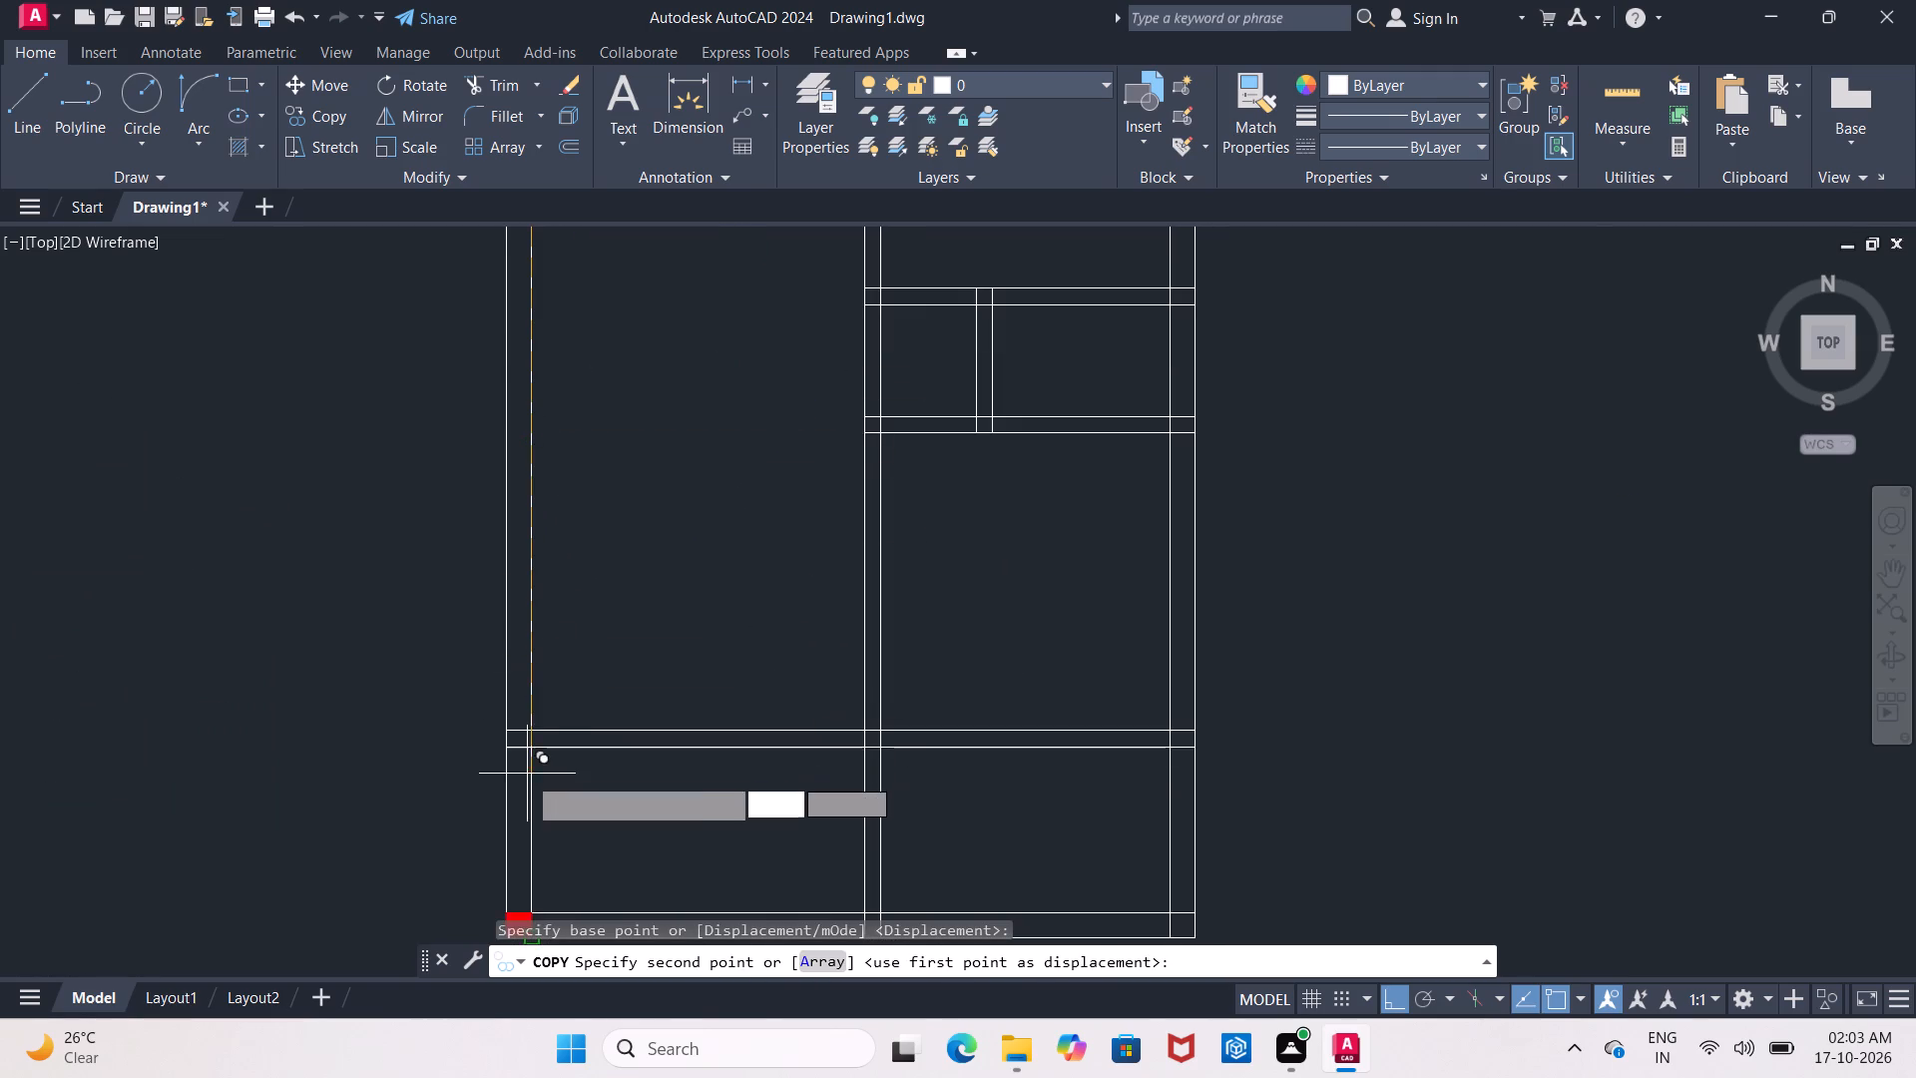
scroll(527, 767, "up", 2)
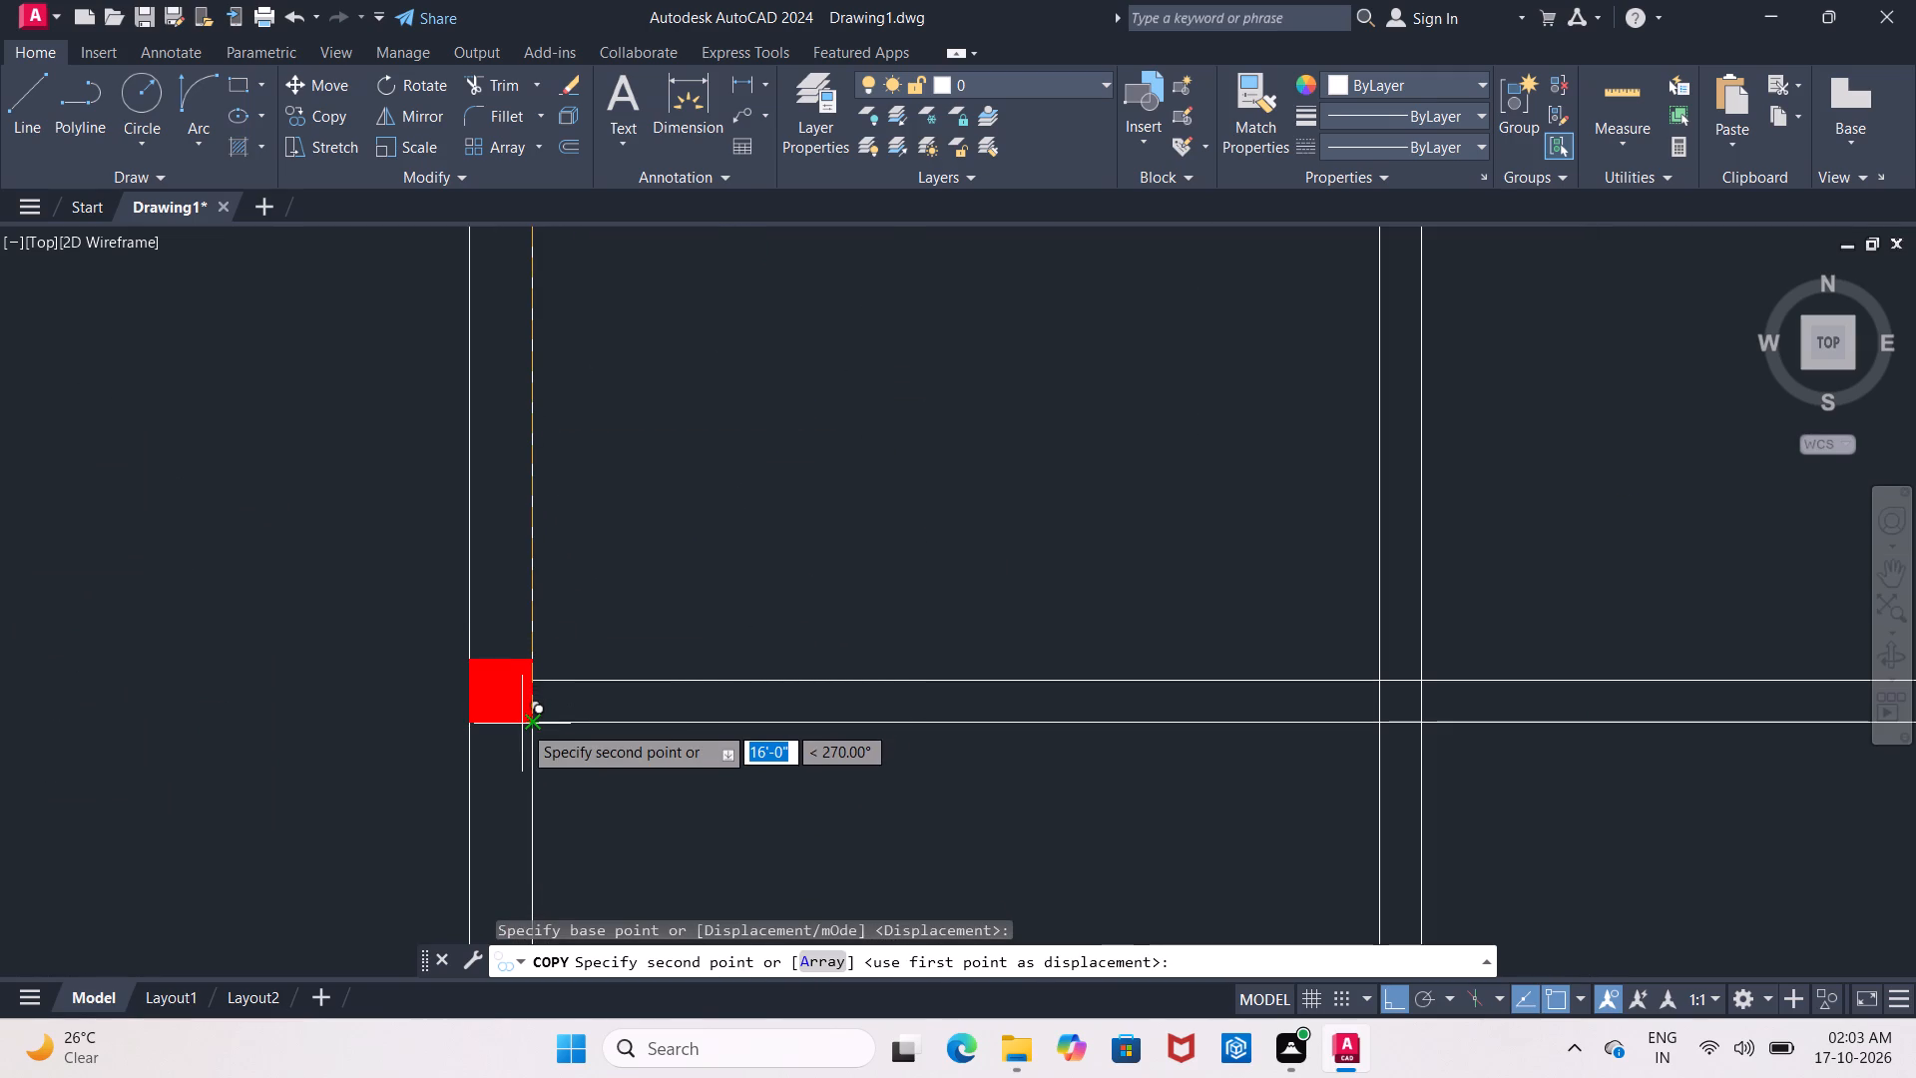
middle_click_drag(522, 725, 528, 609)
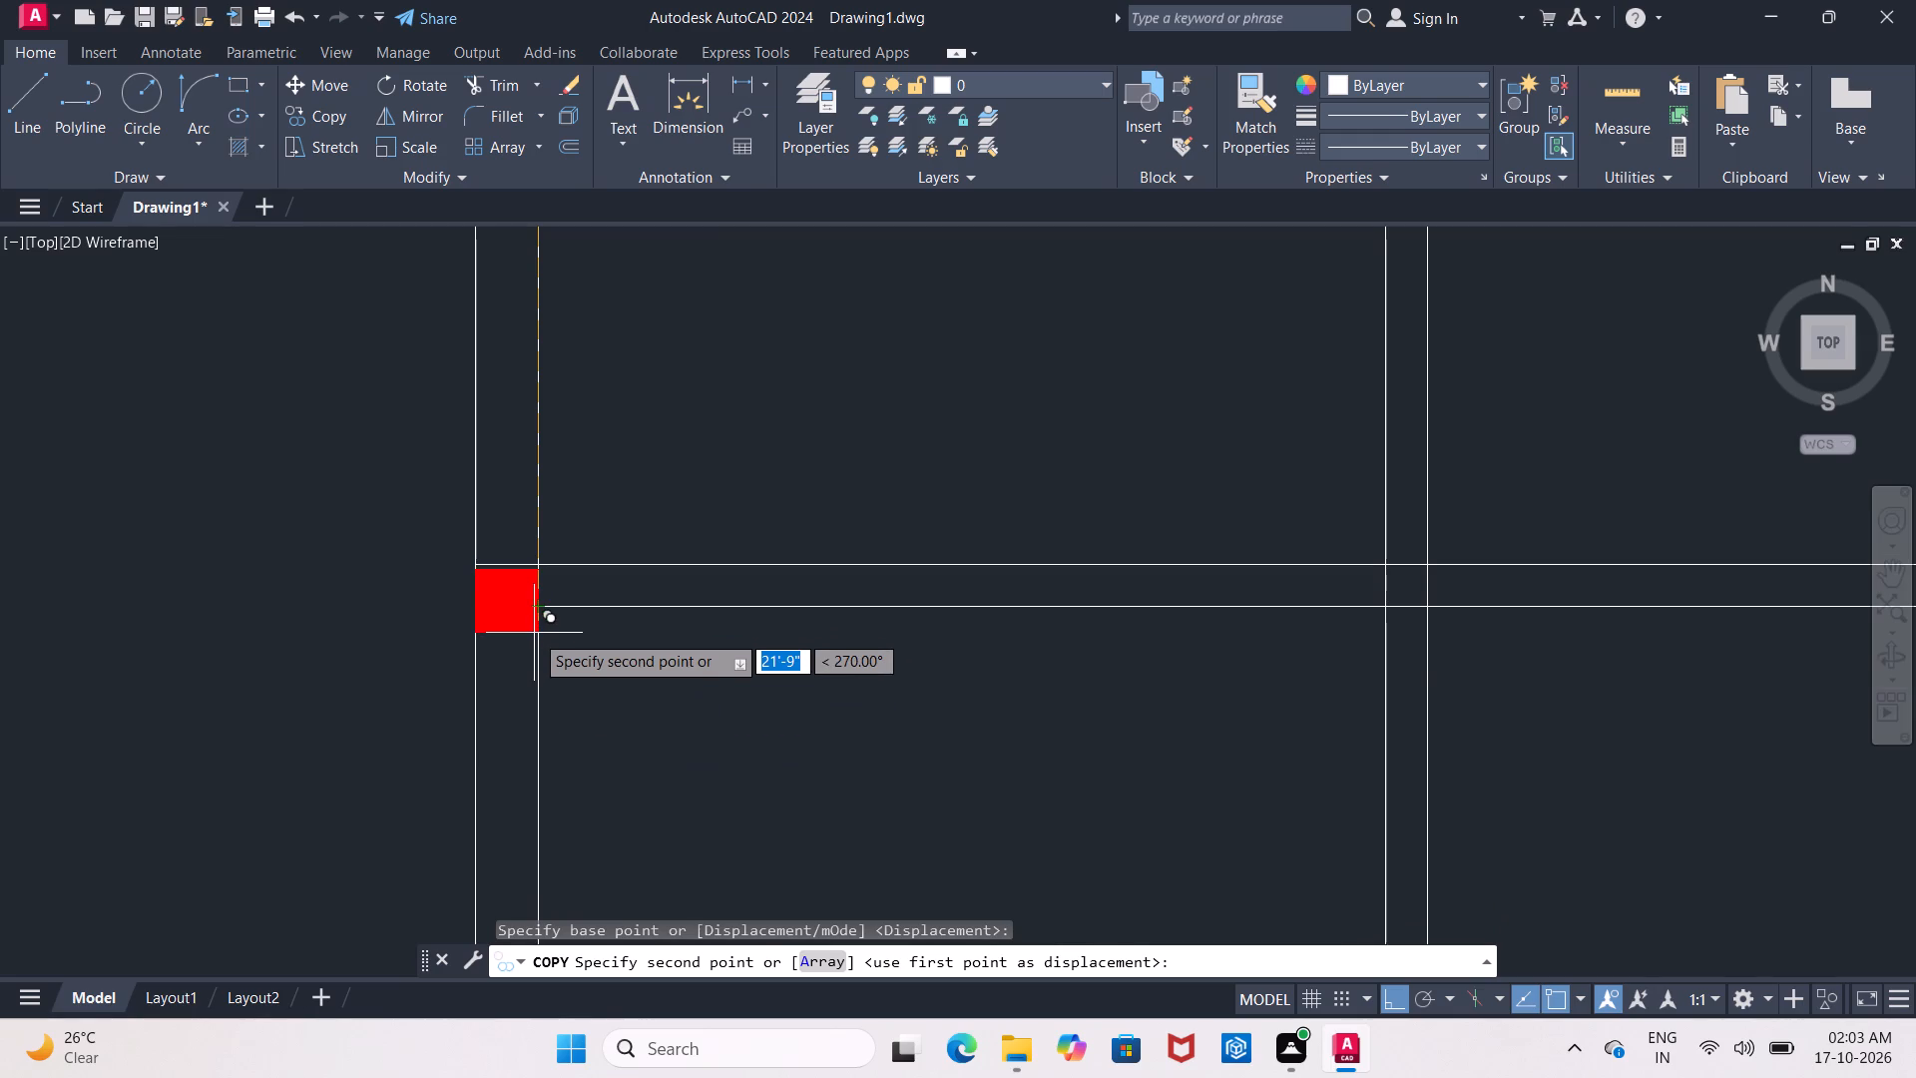
left_click(534, 627)
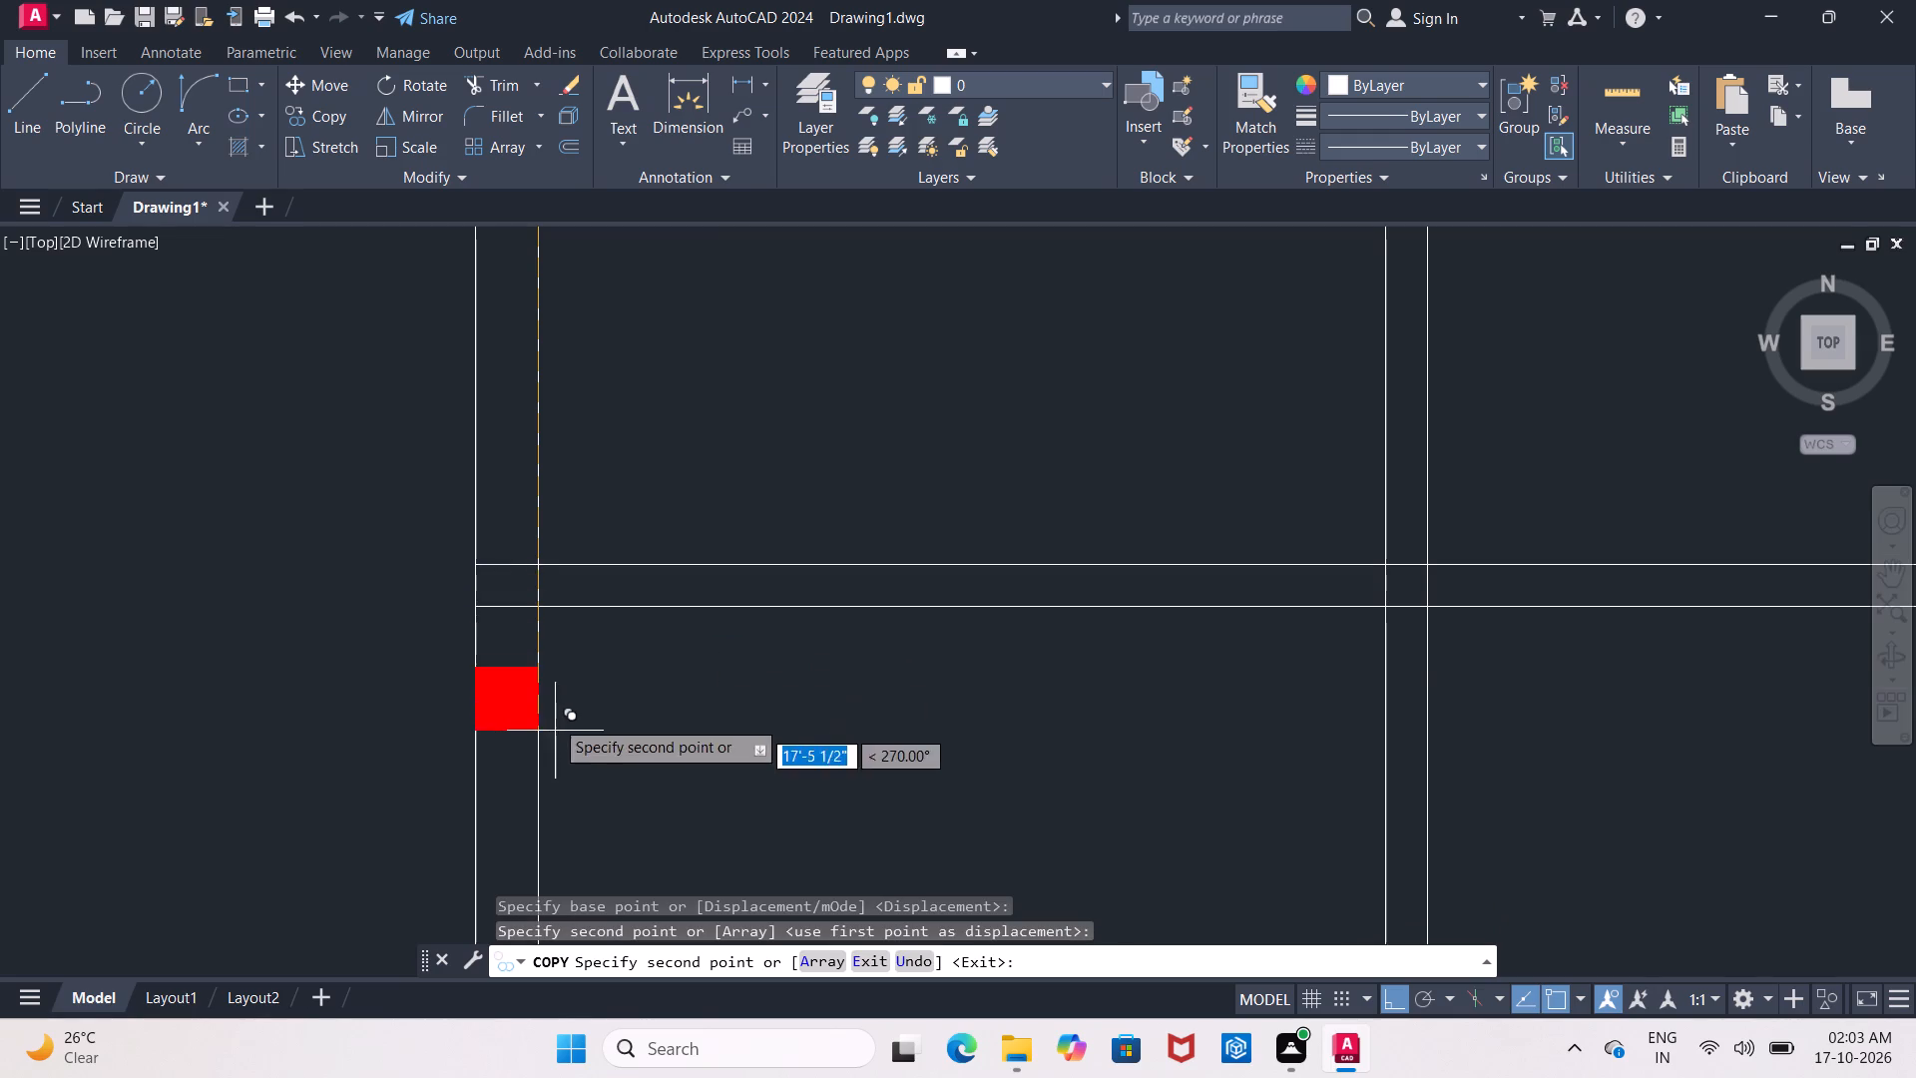
Place another column copy on the left outer wall, aligned with the bottom face of the lower horizontal wall.
scroll(538, 594, "down", 3)
scroll(538, 595, "up", 2)
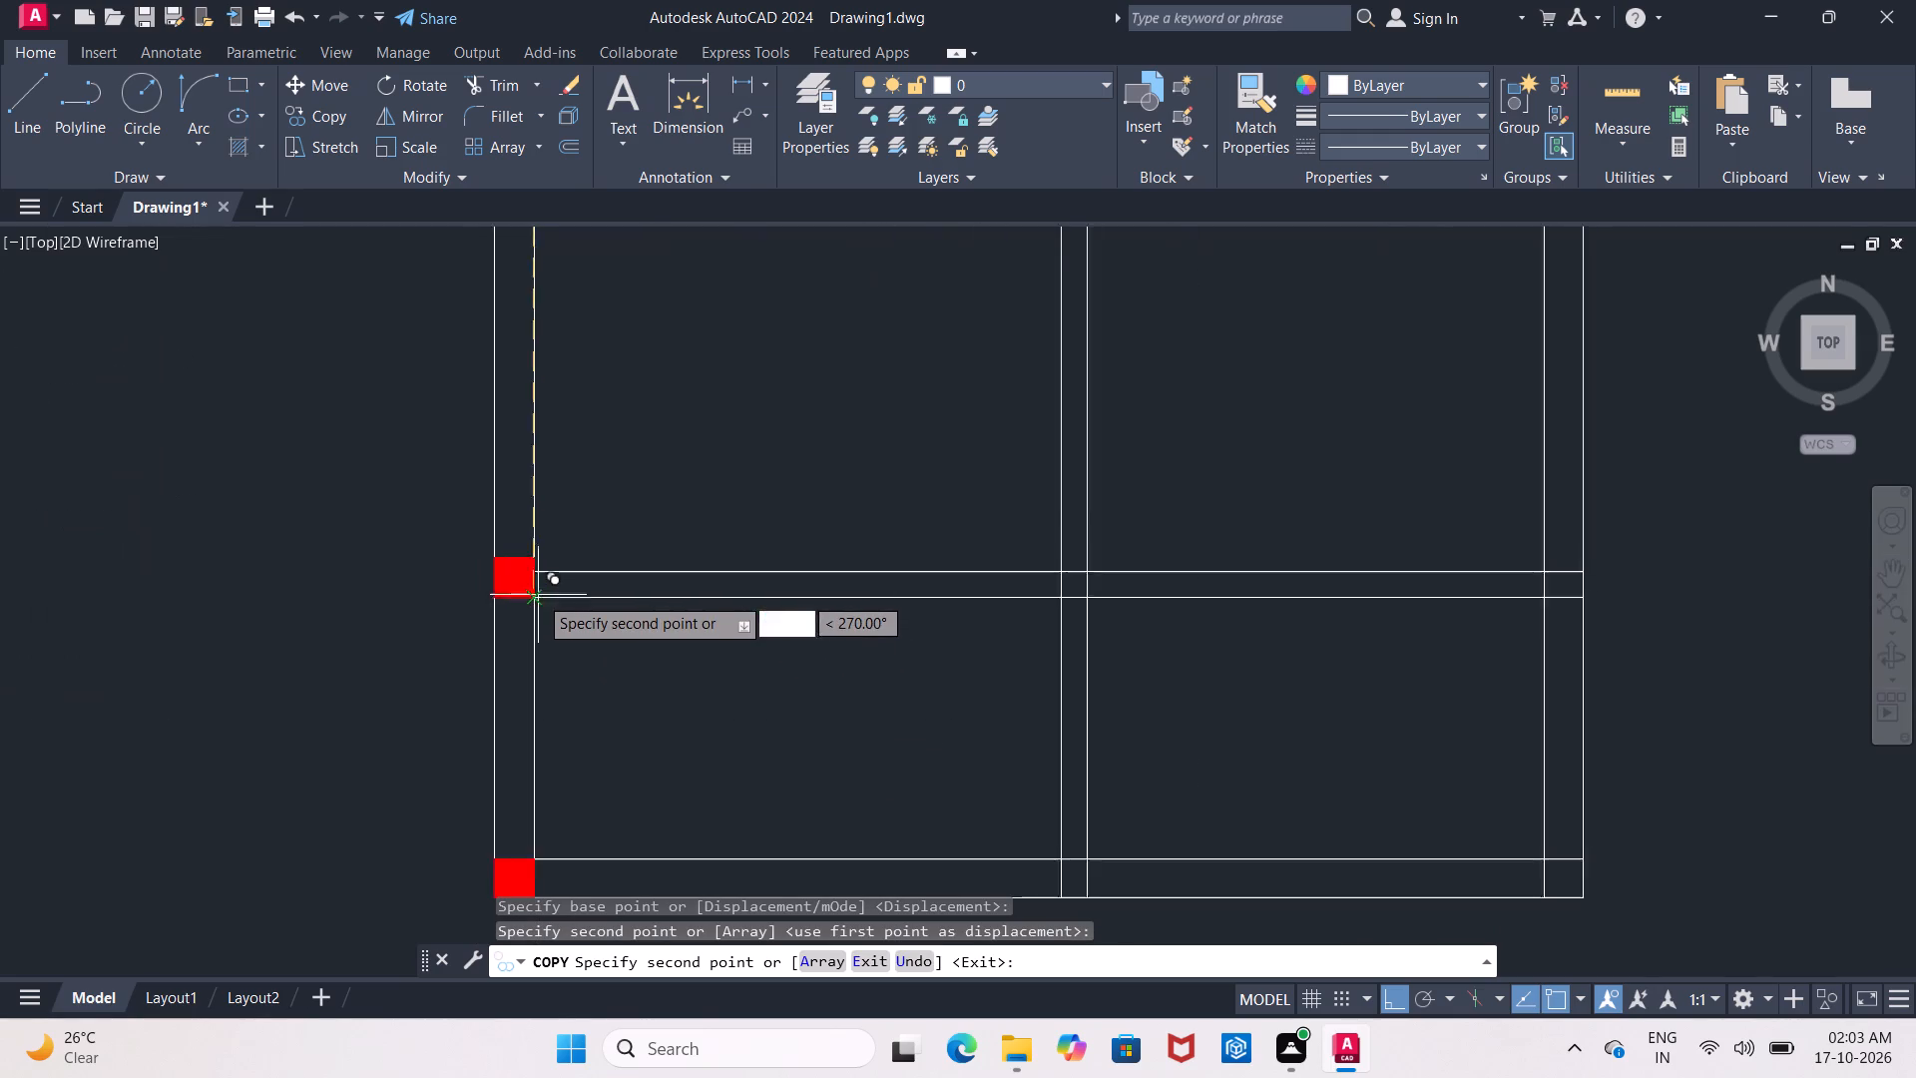
scroll(538, 595, "up", 1)
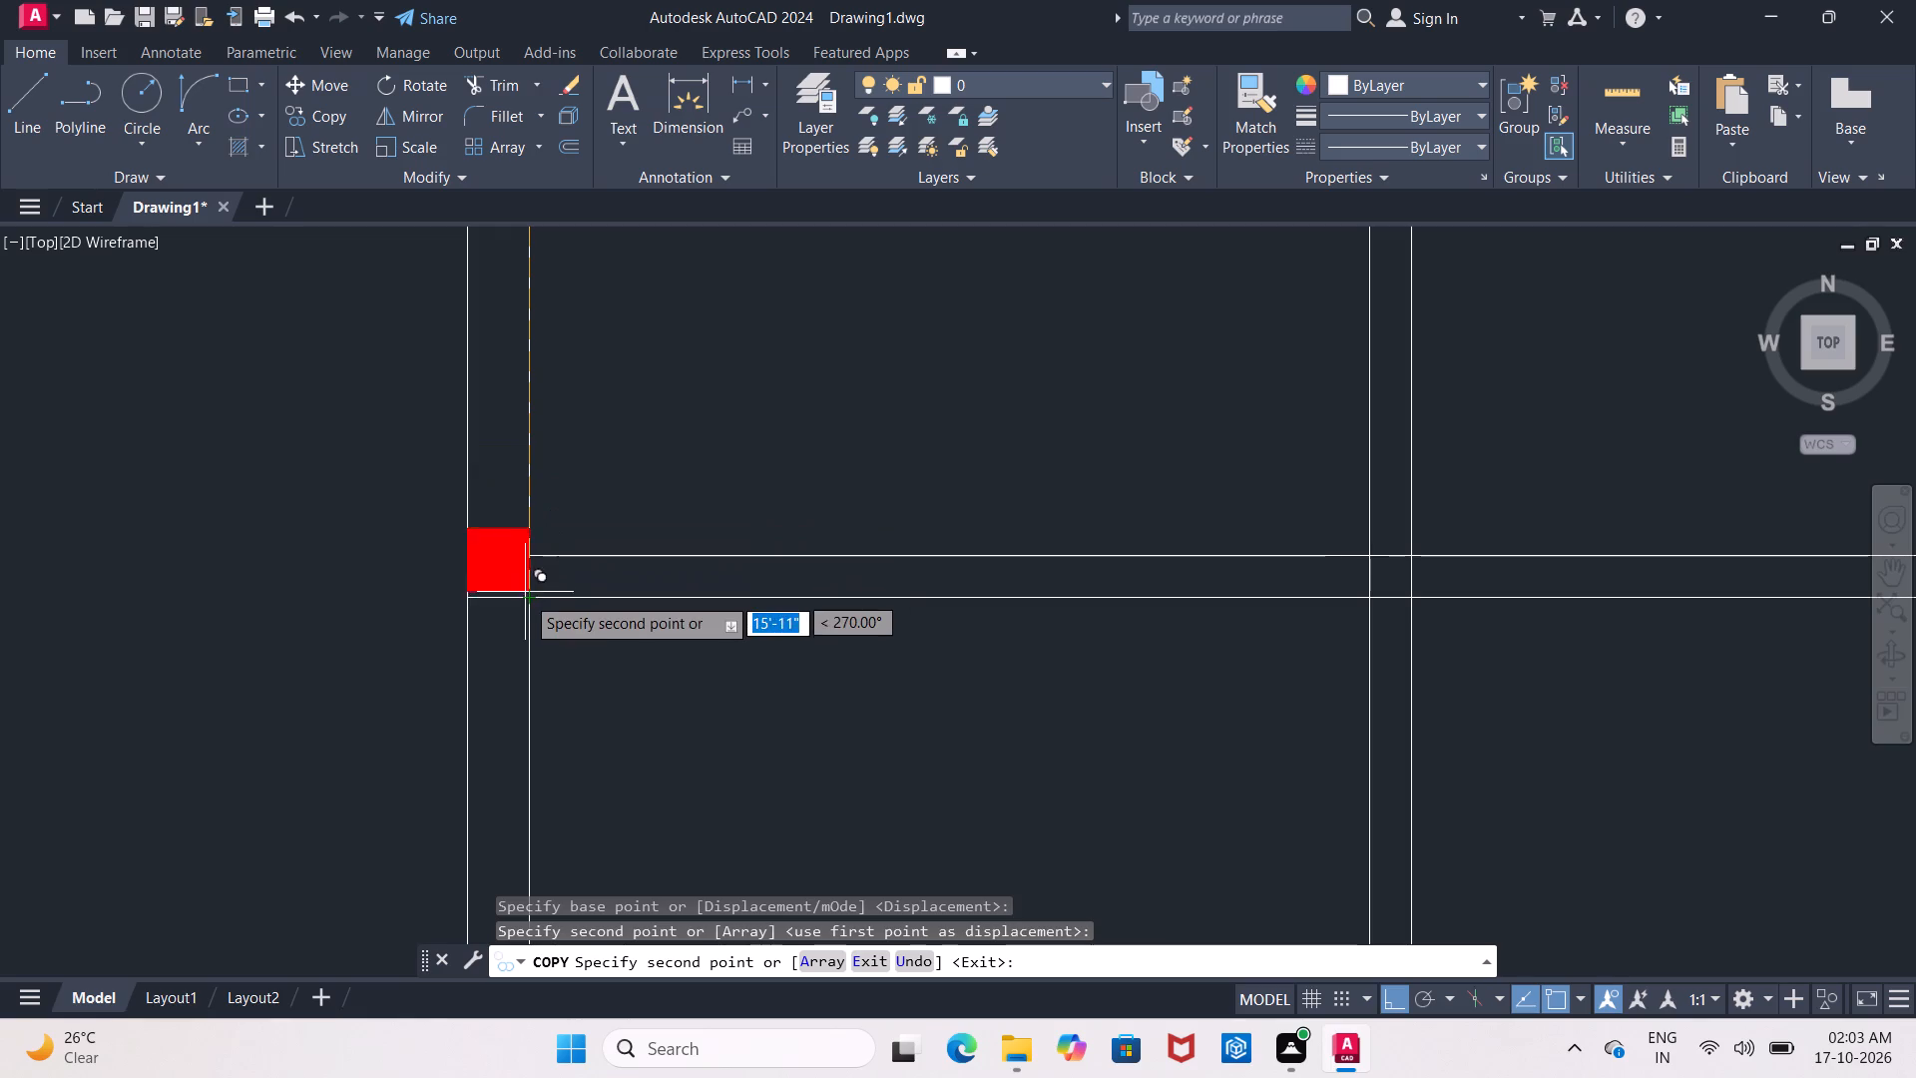
left_click(525, 600)
With Ortho off, place a column copy just above the bottom outer wall beside the middle vertical wall, and finish copying.
middle_click_drag(572, 664, 431, 439)
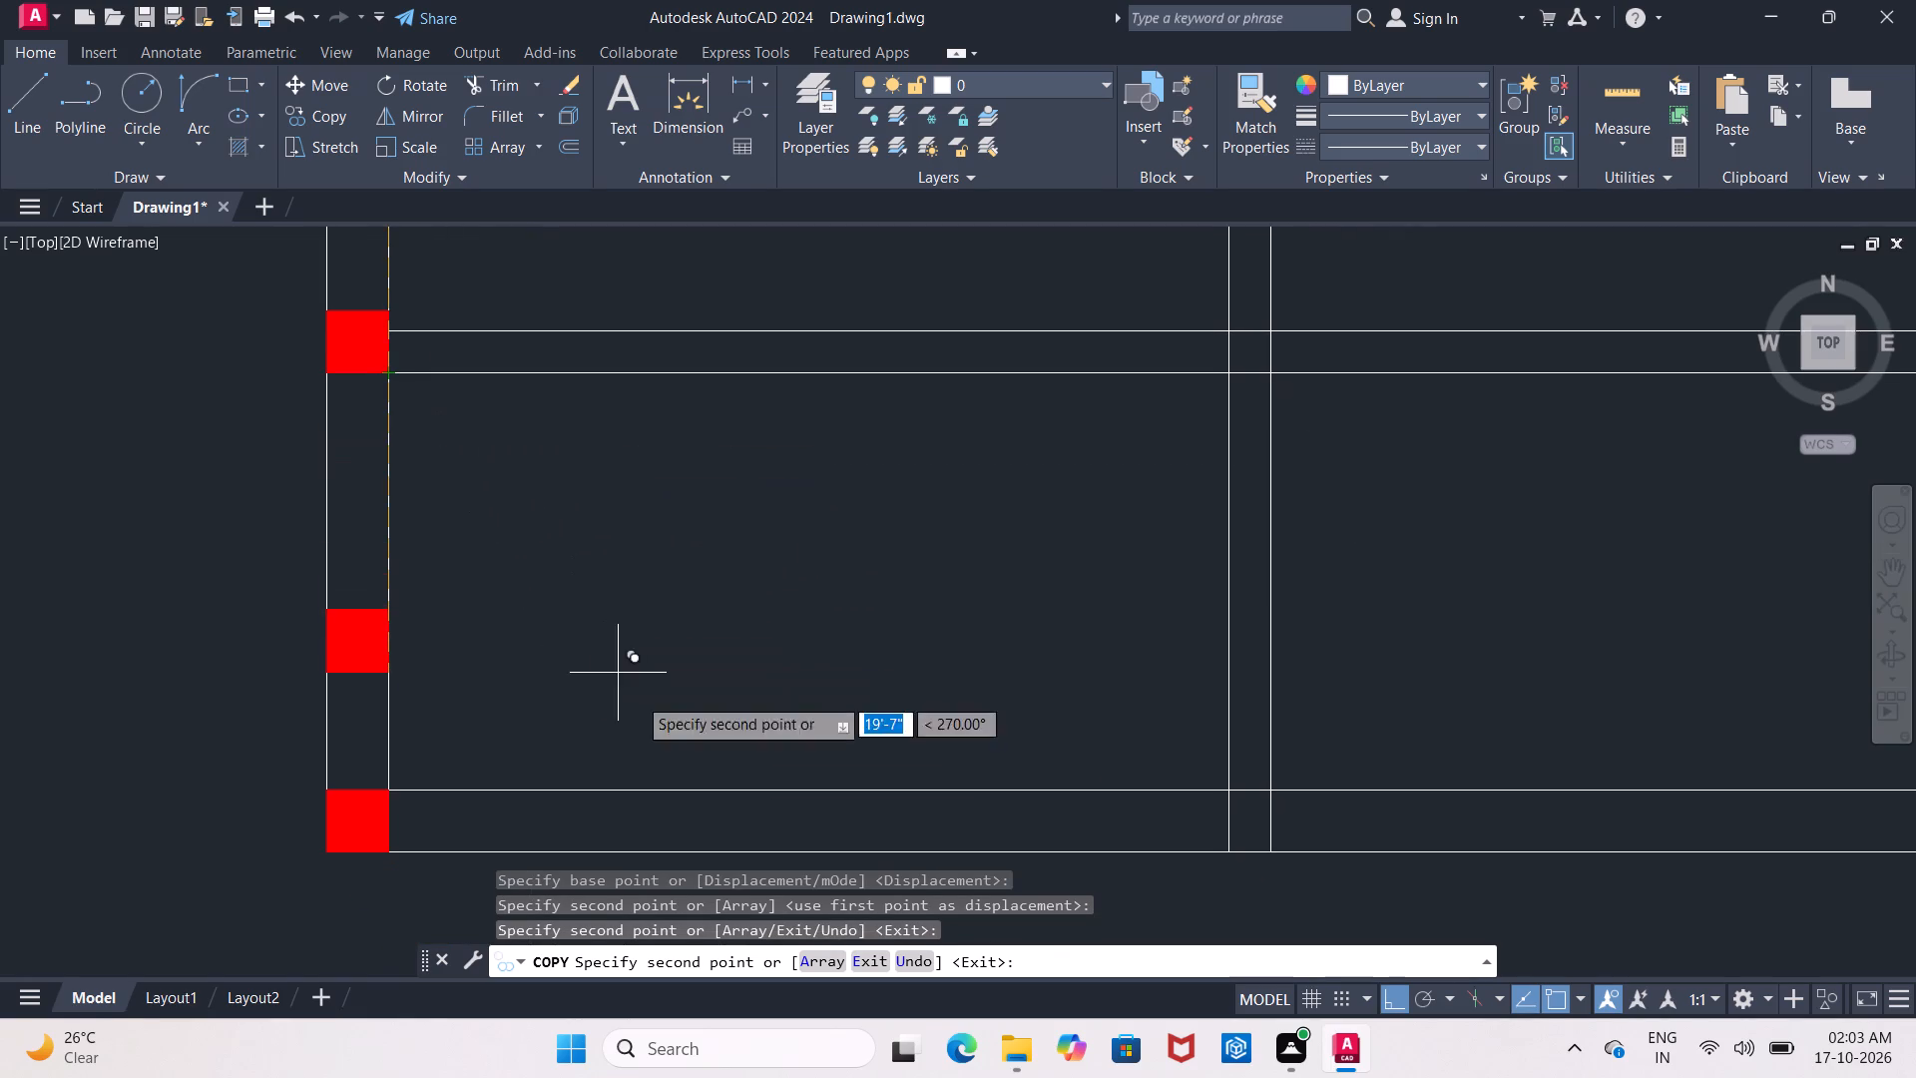
left_click(1382, 997)
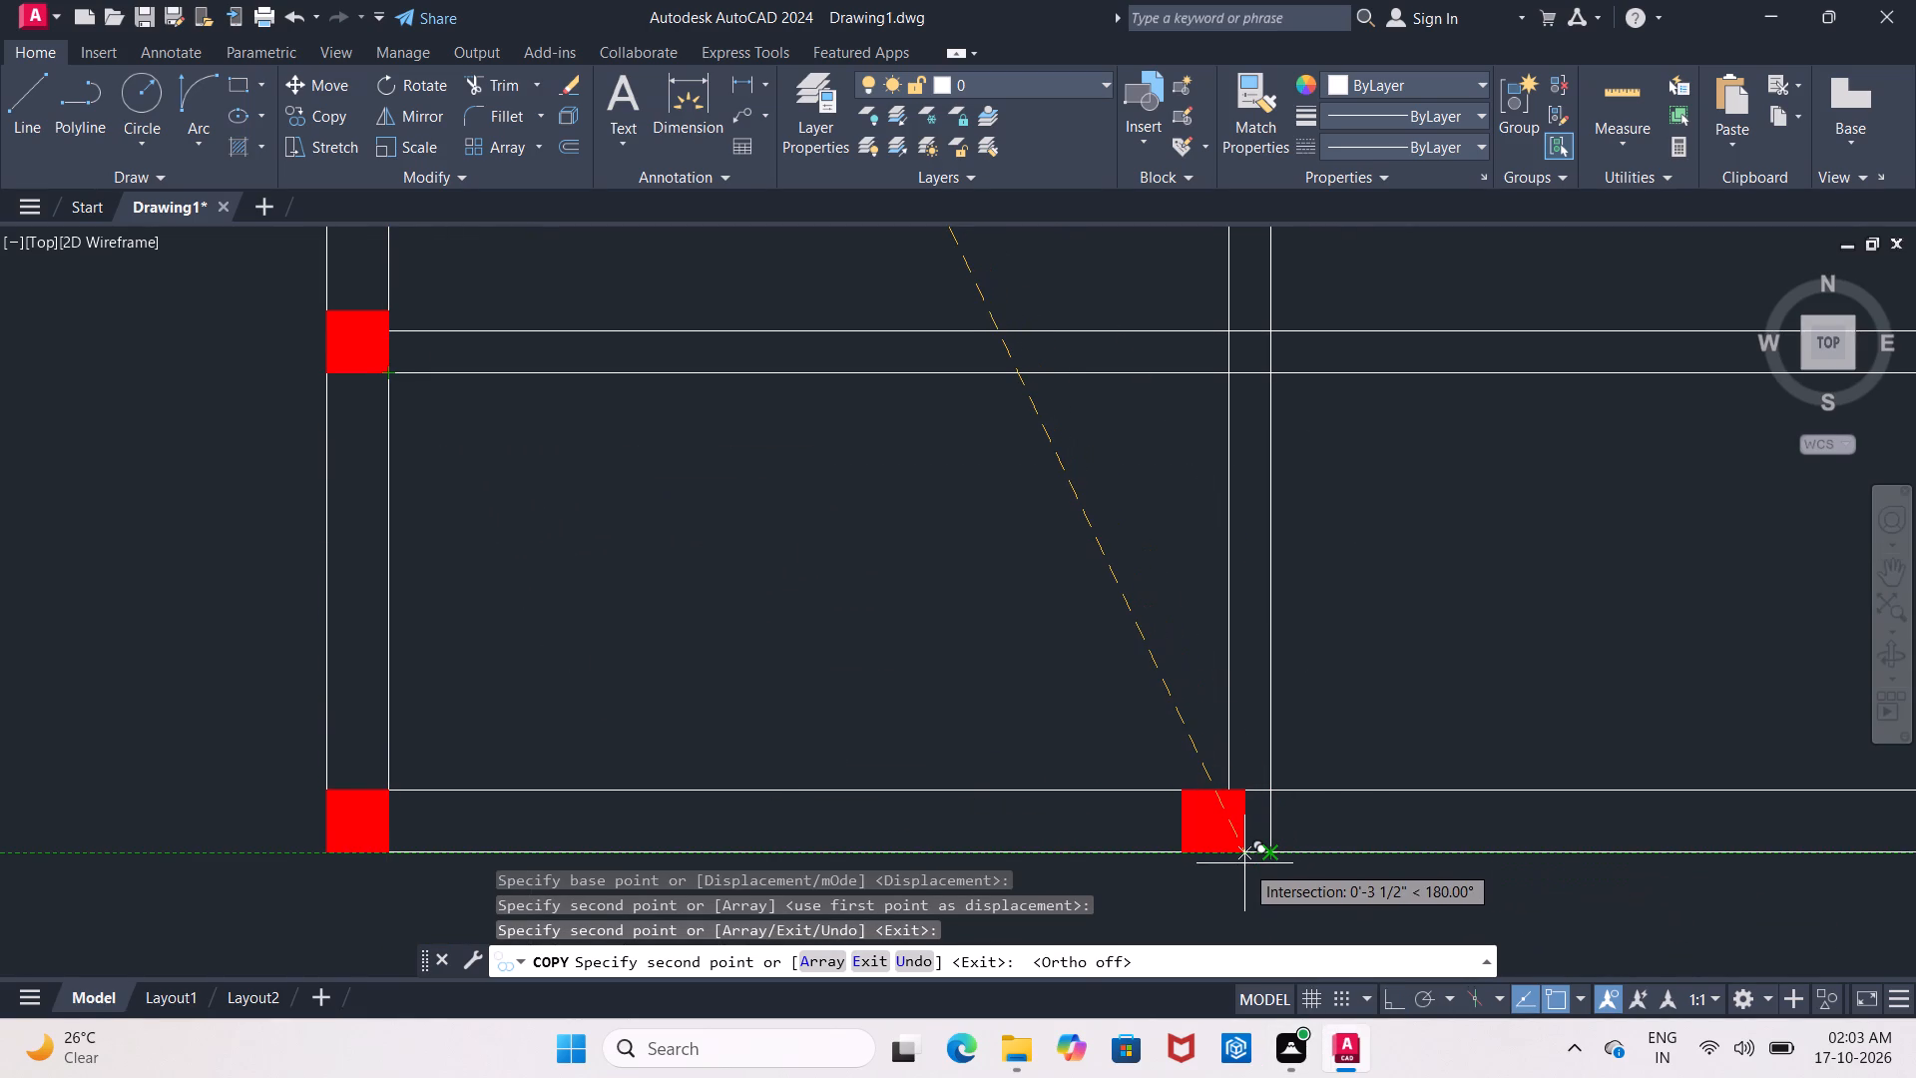
scroll(1244, 863, "up", 1)
middle_click_drag(1244, 863, 1009, 836)
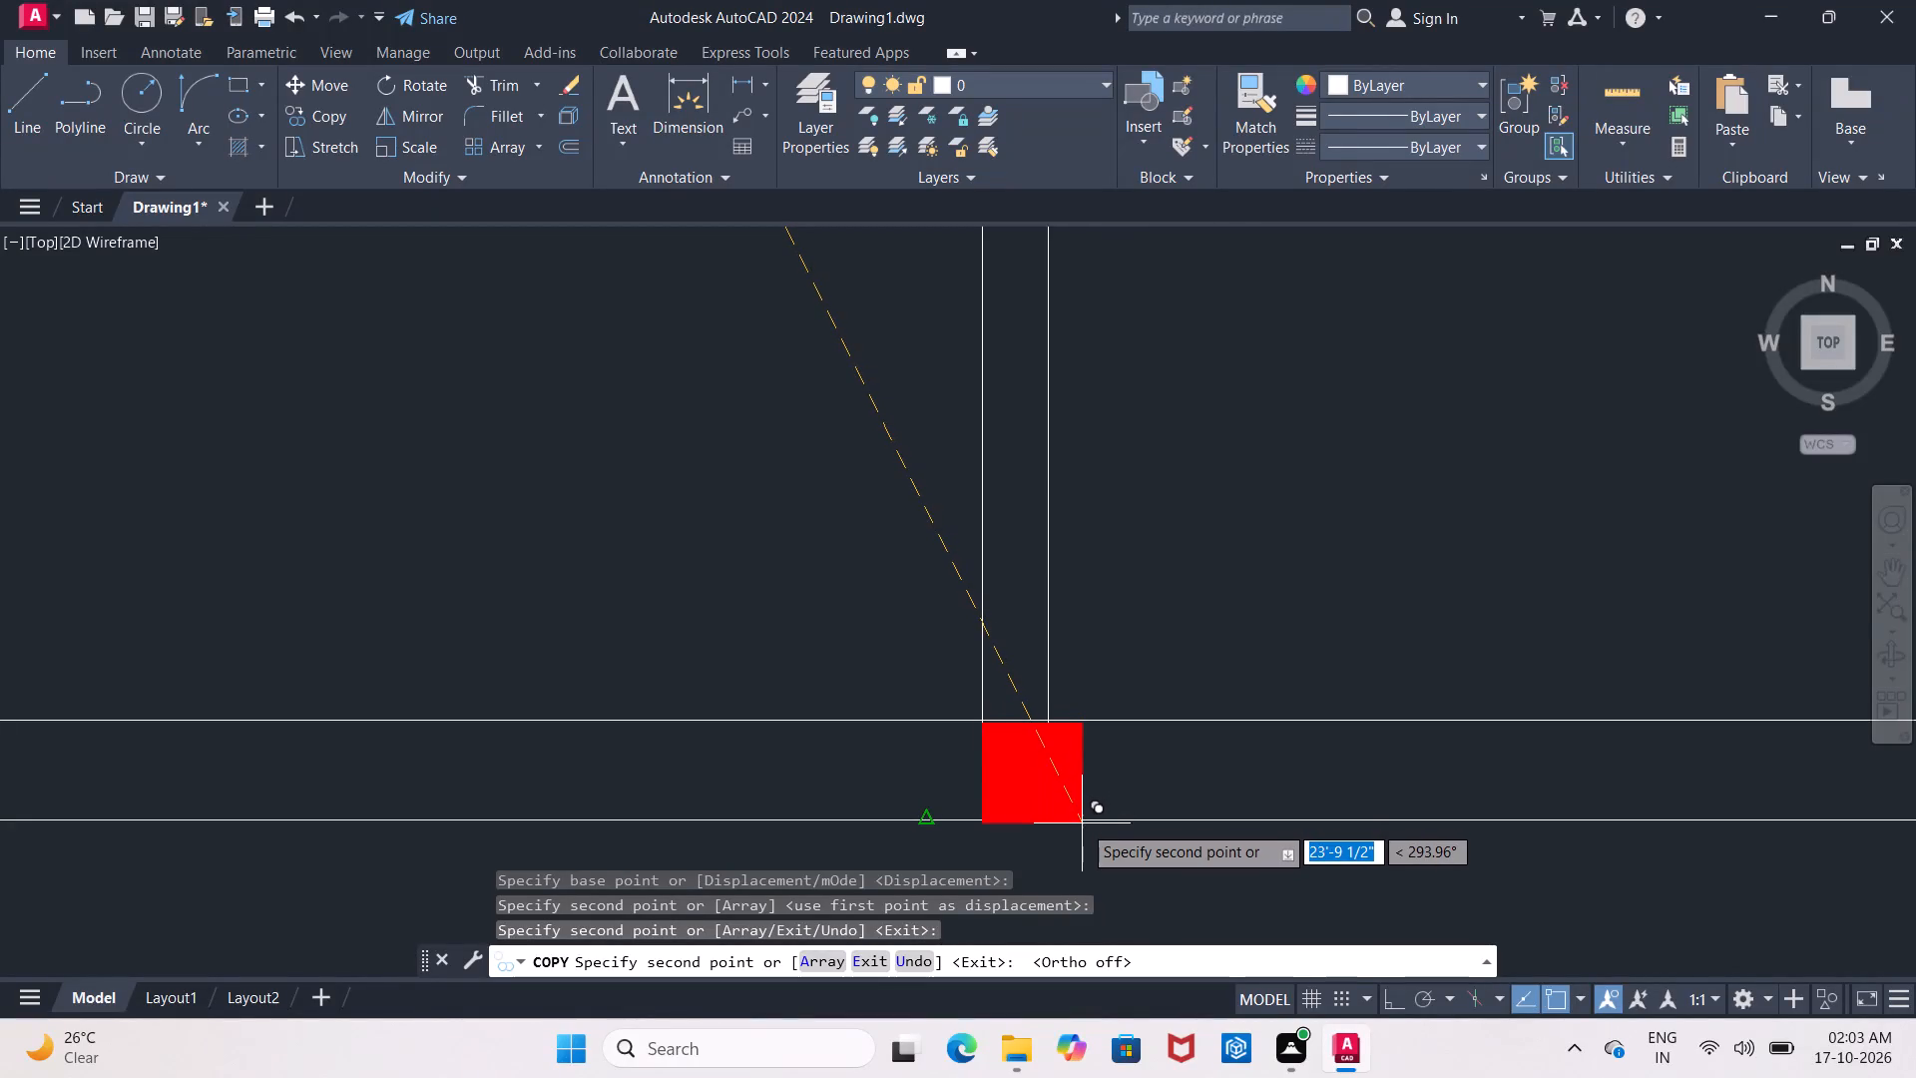
left_click(1215, 680)
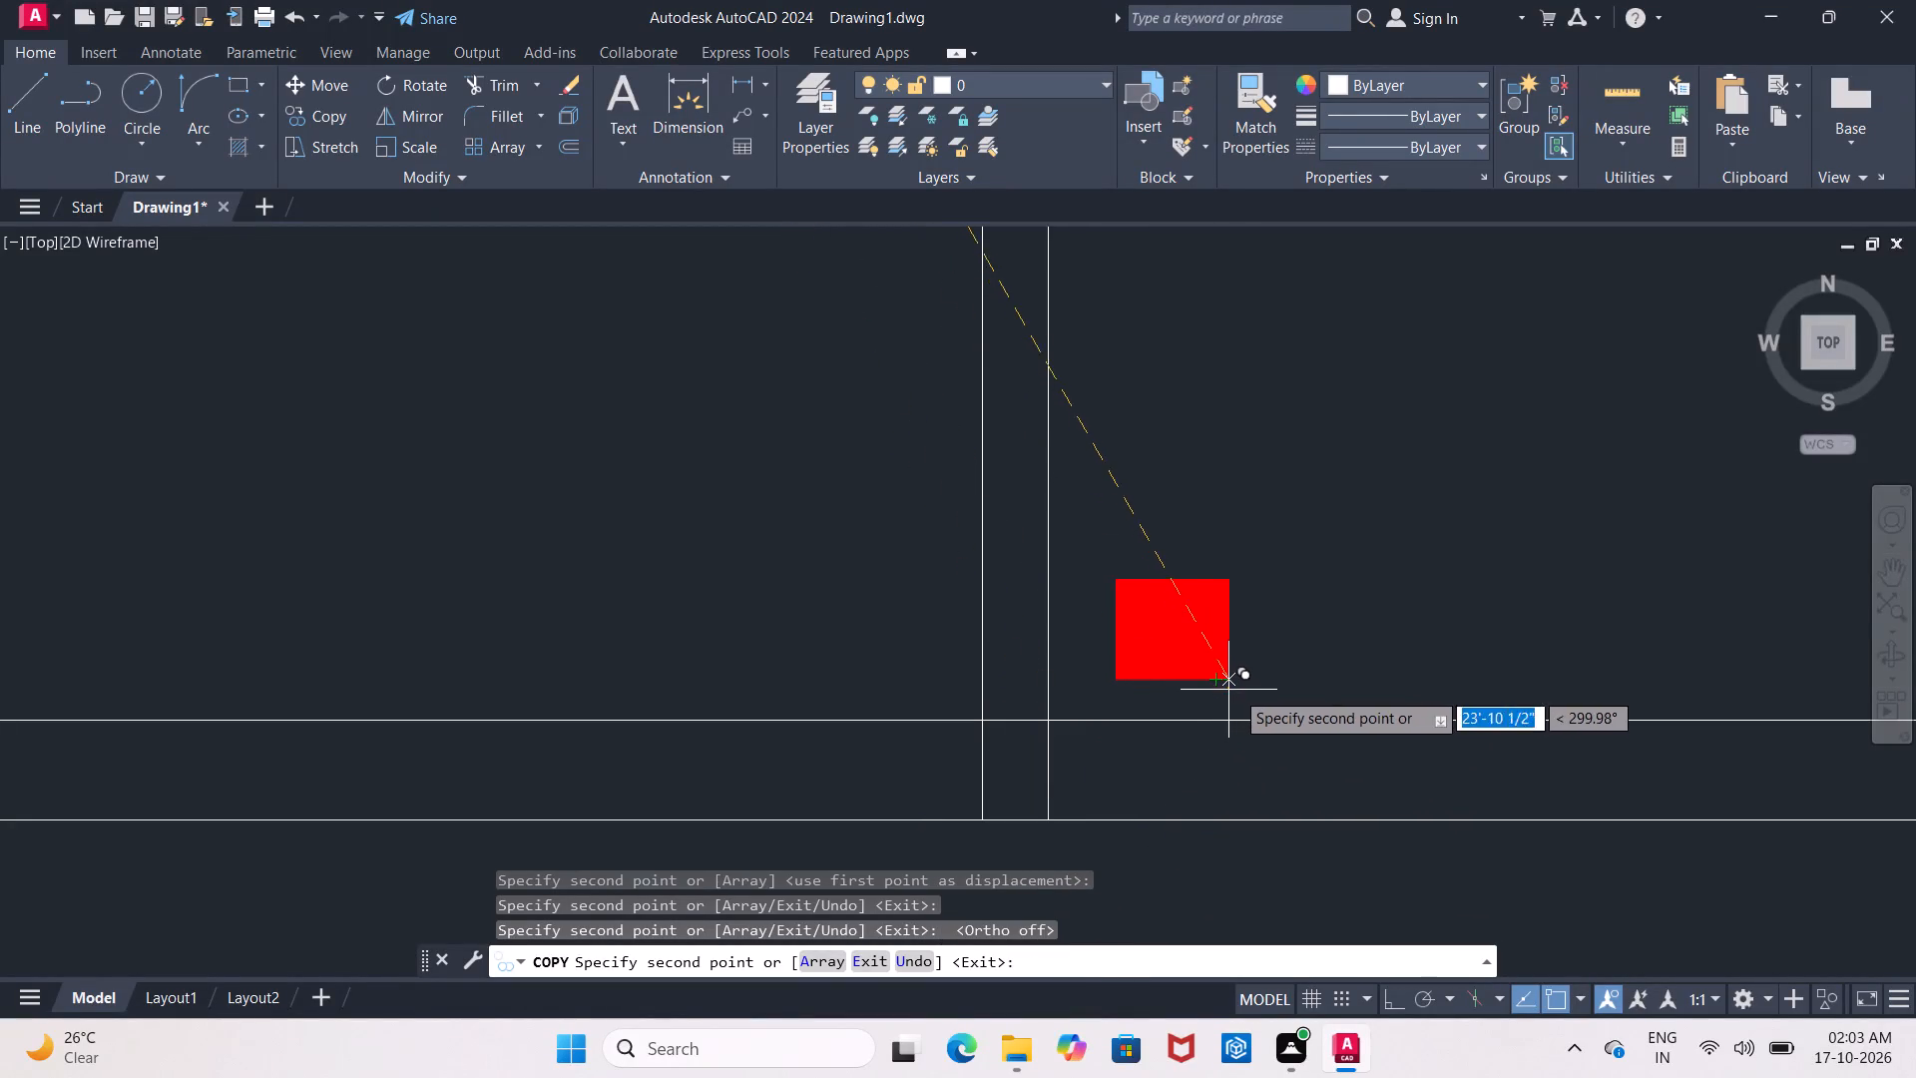
key("Escape")
Move that column by its lower-left corner to where the middle vertical wall's left face meets the plan's bottom outer line.
left_click(1079, 558)
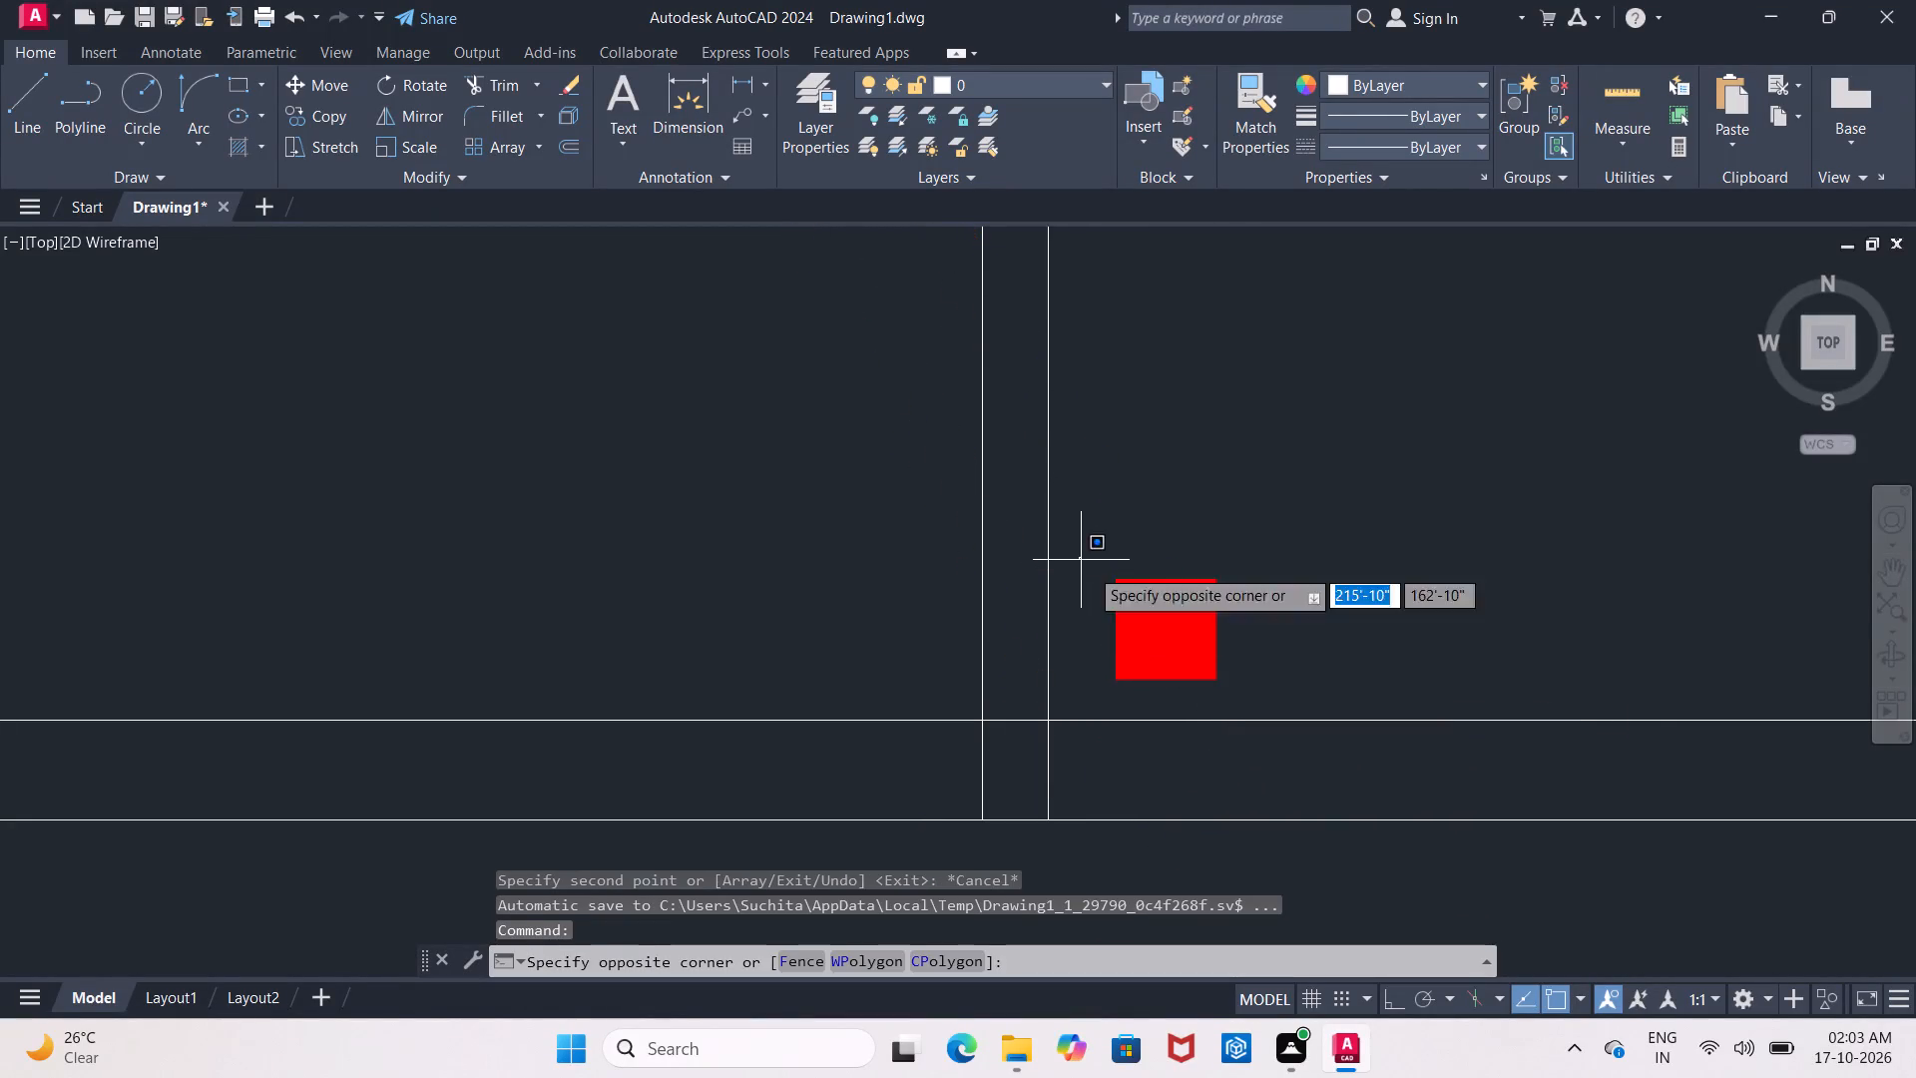
left_click(1222, 689)
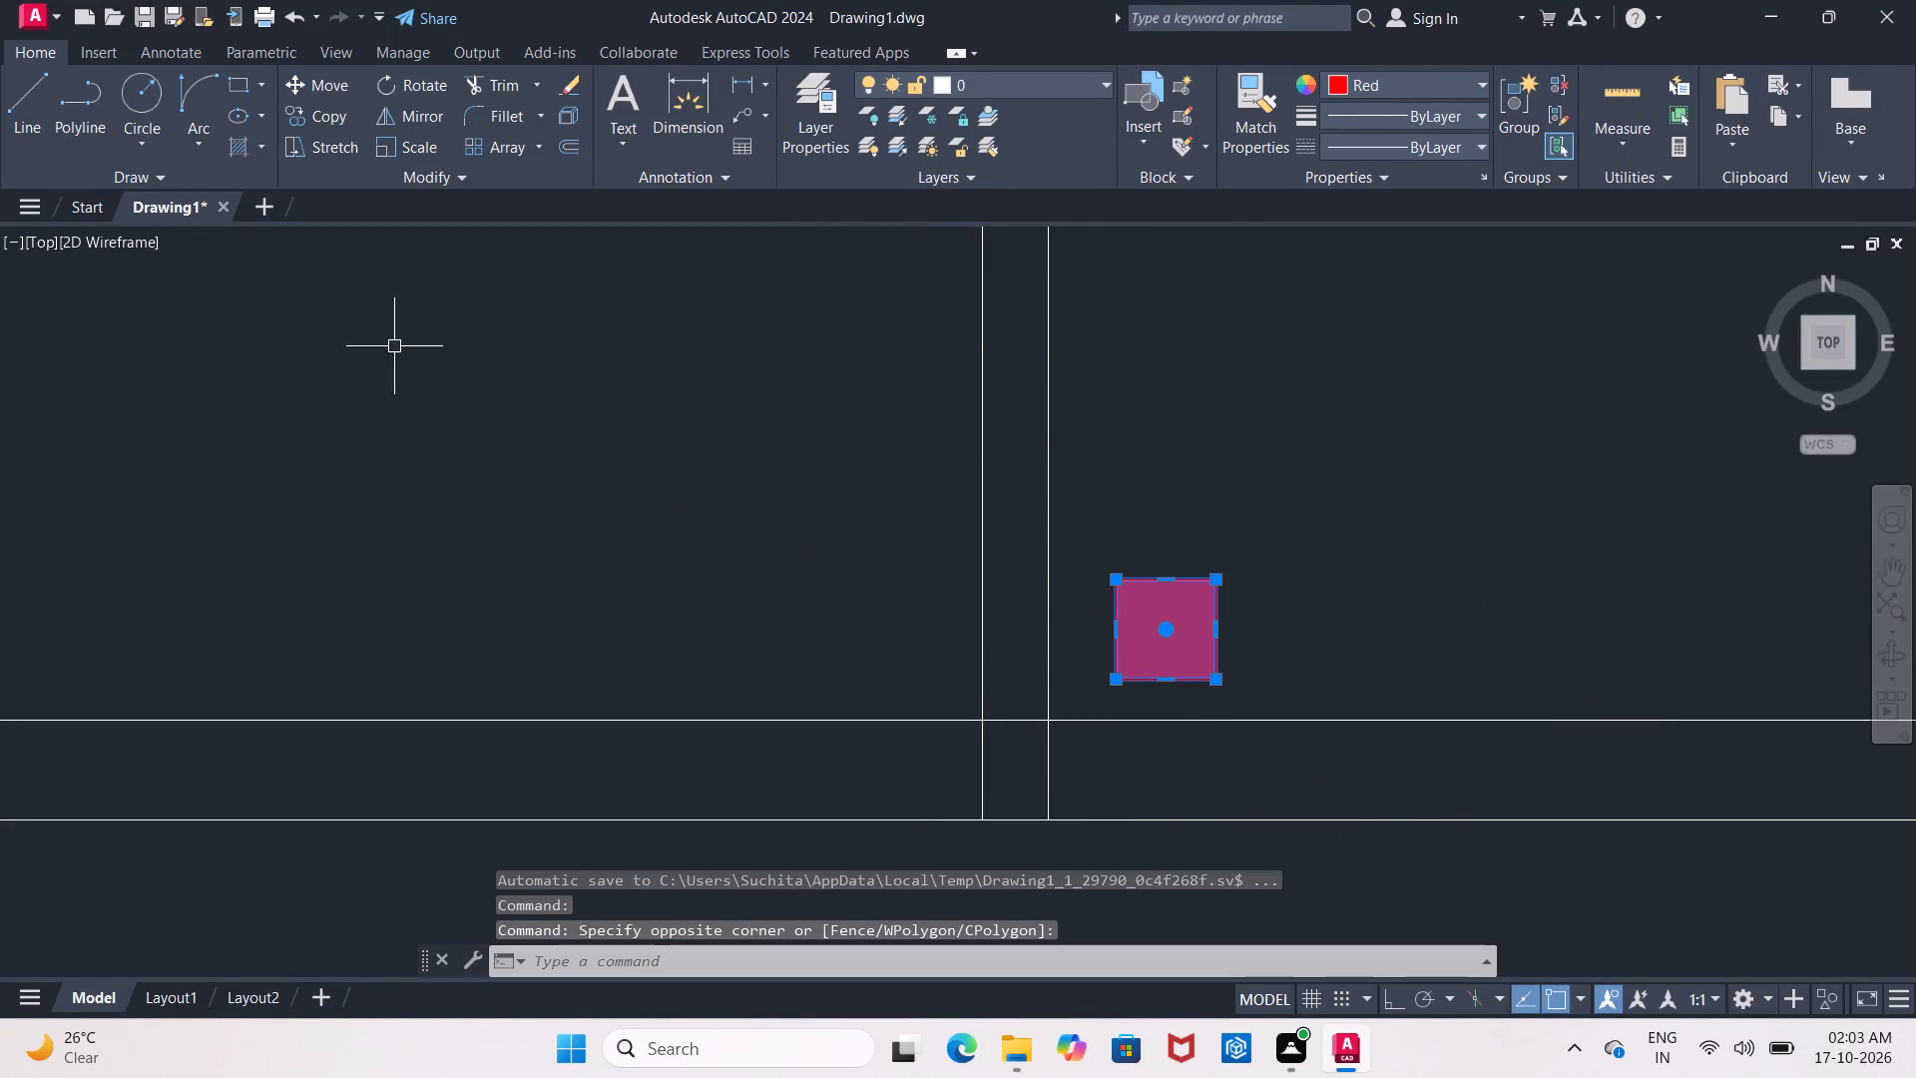
left_click(316, 88)
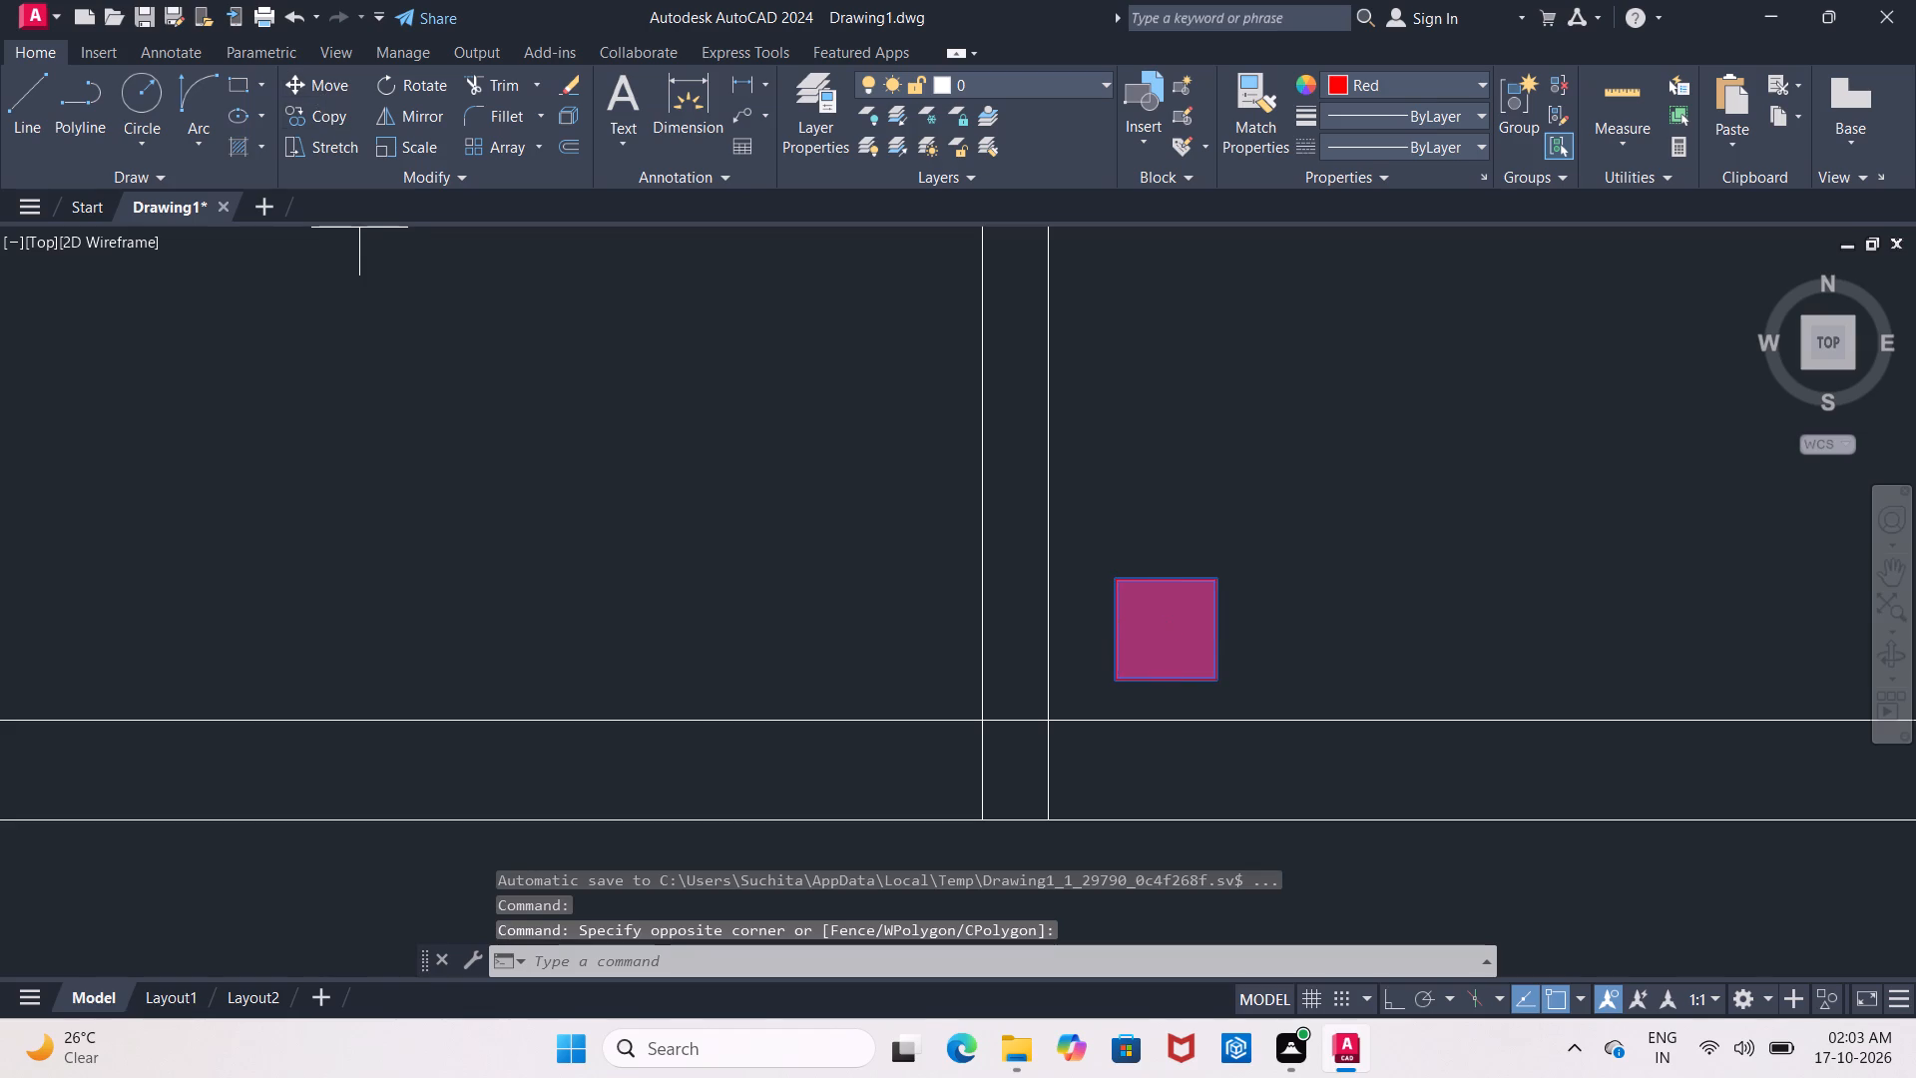
left_click(1122, 682)
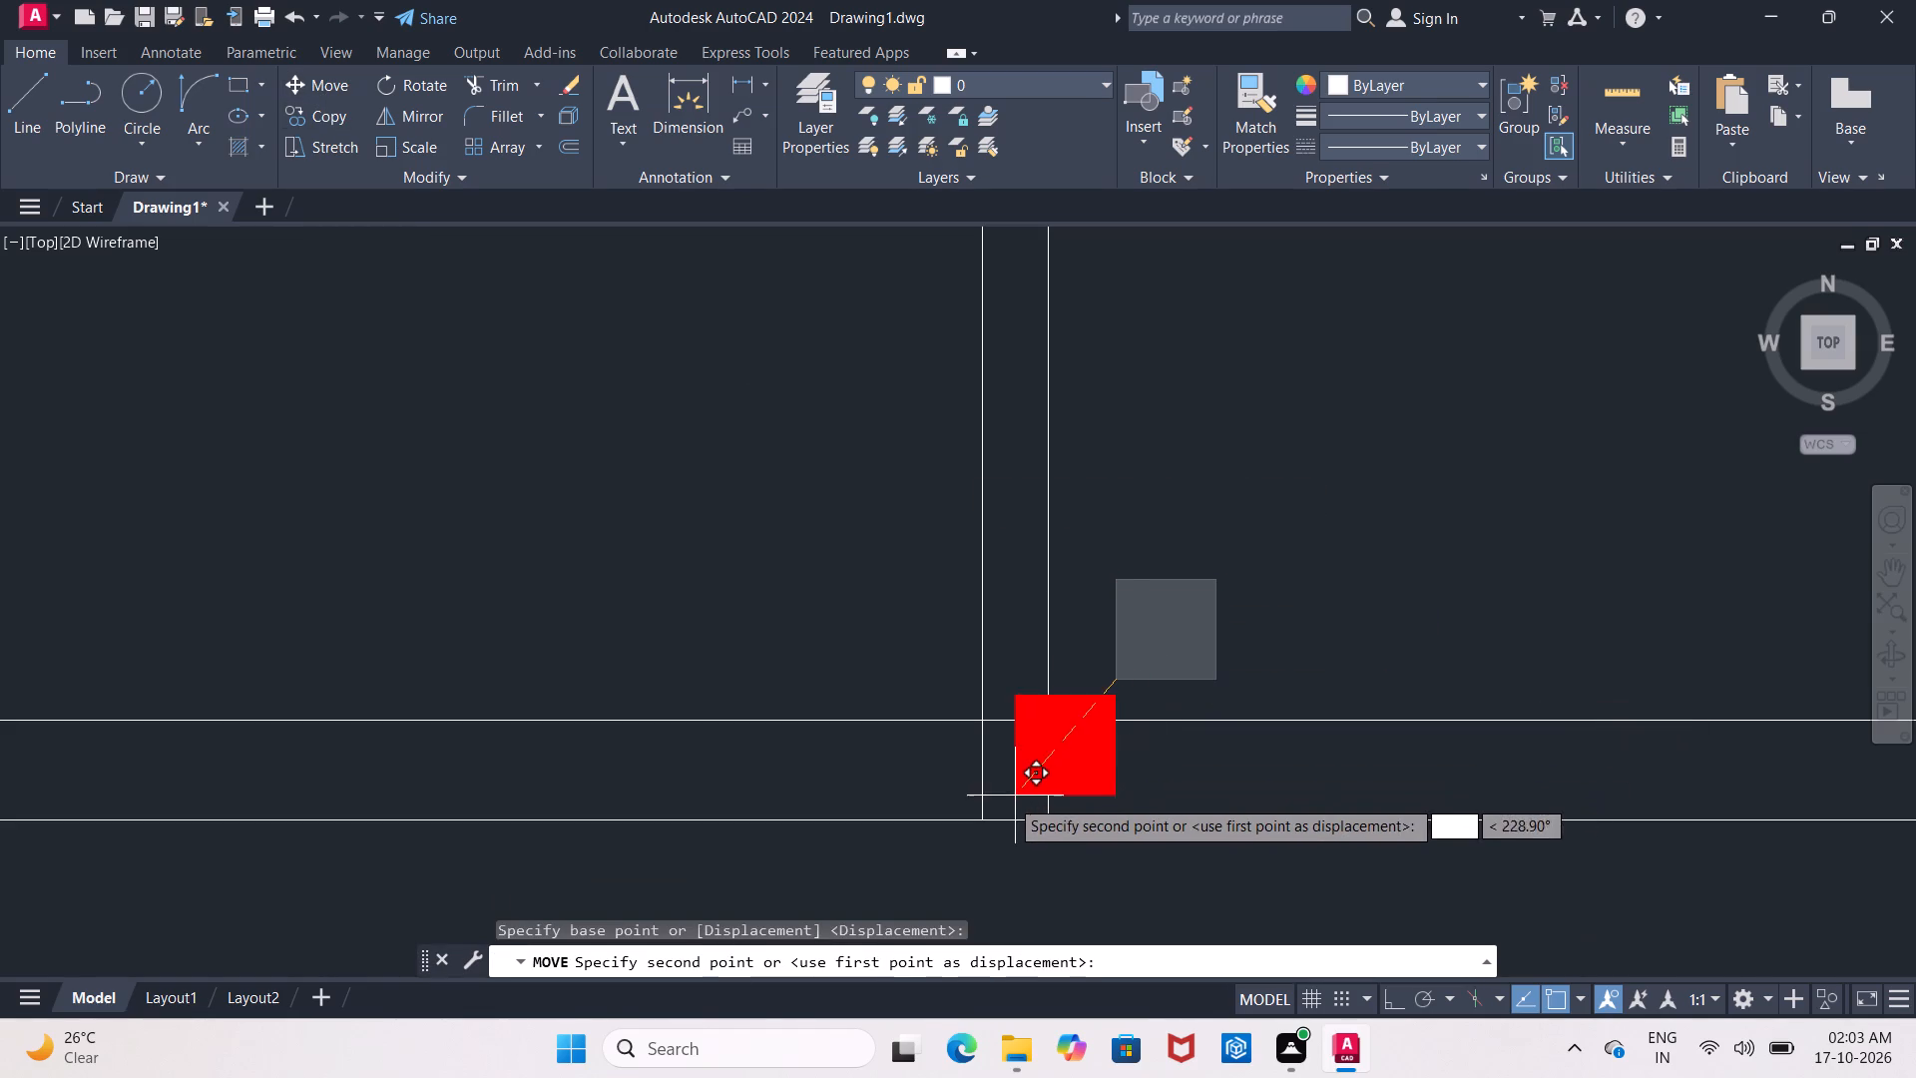
left_click(979, 815)
Copy the bottom wall's middle column by its lower-right corner to the lower-right outer corner of the wall outline plan.
left_click_drag(922, 702, 954, 716)
left_click(1135, 826)
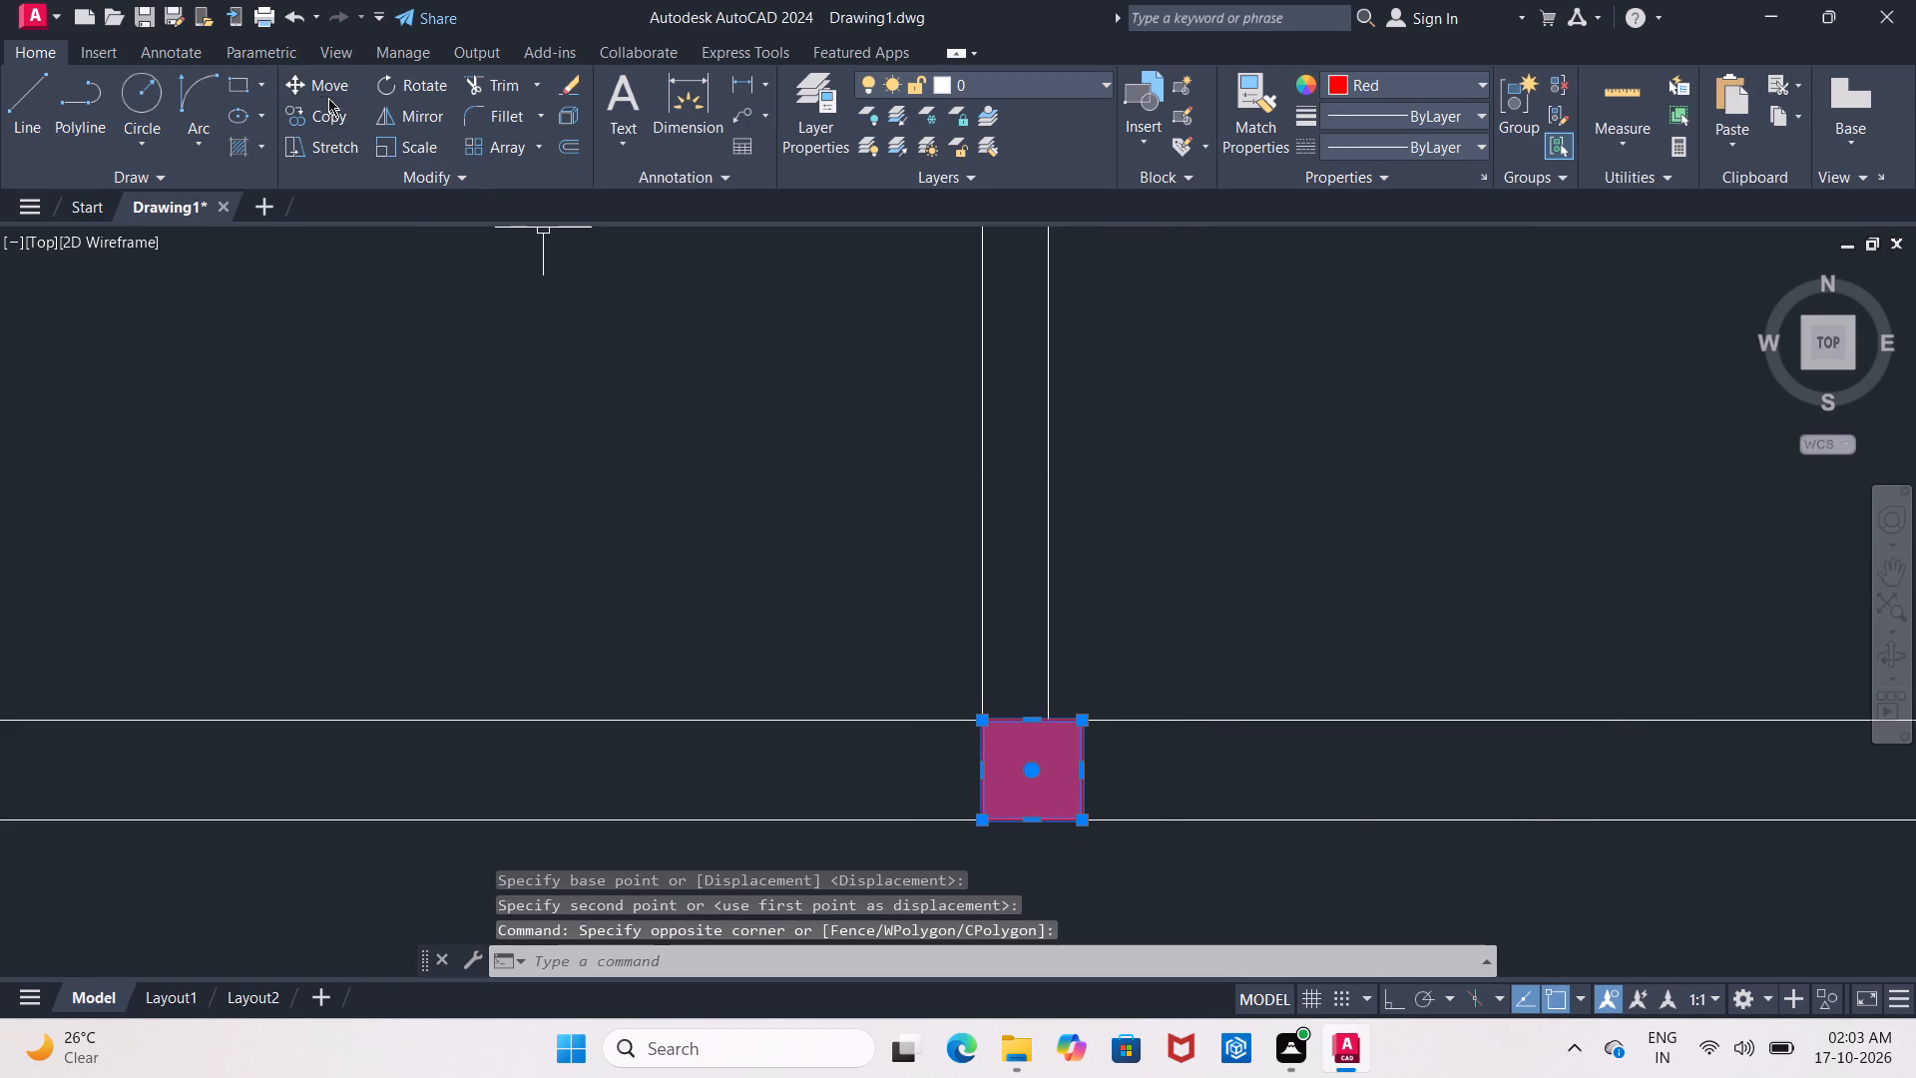
left_click(327, 117)
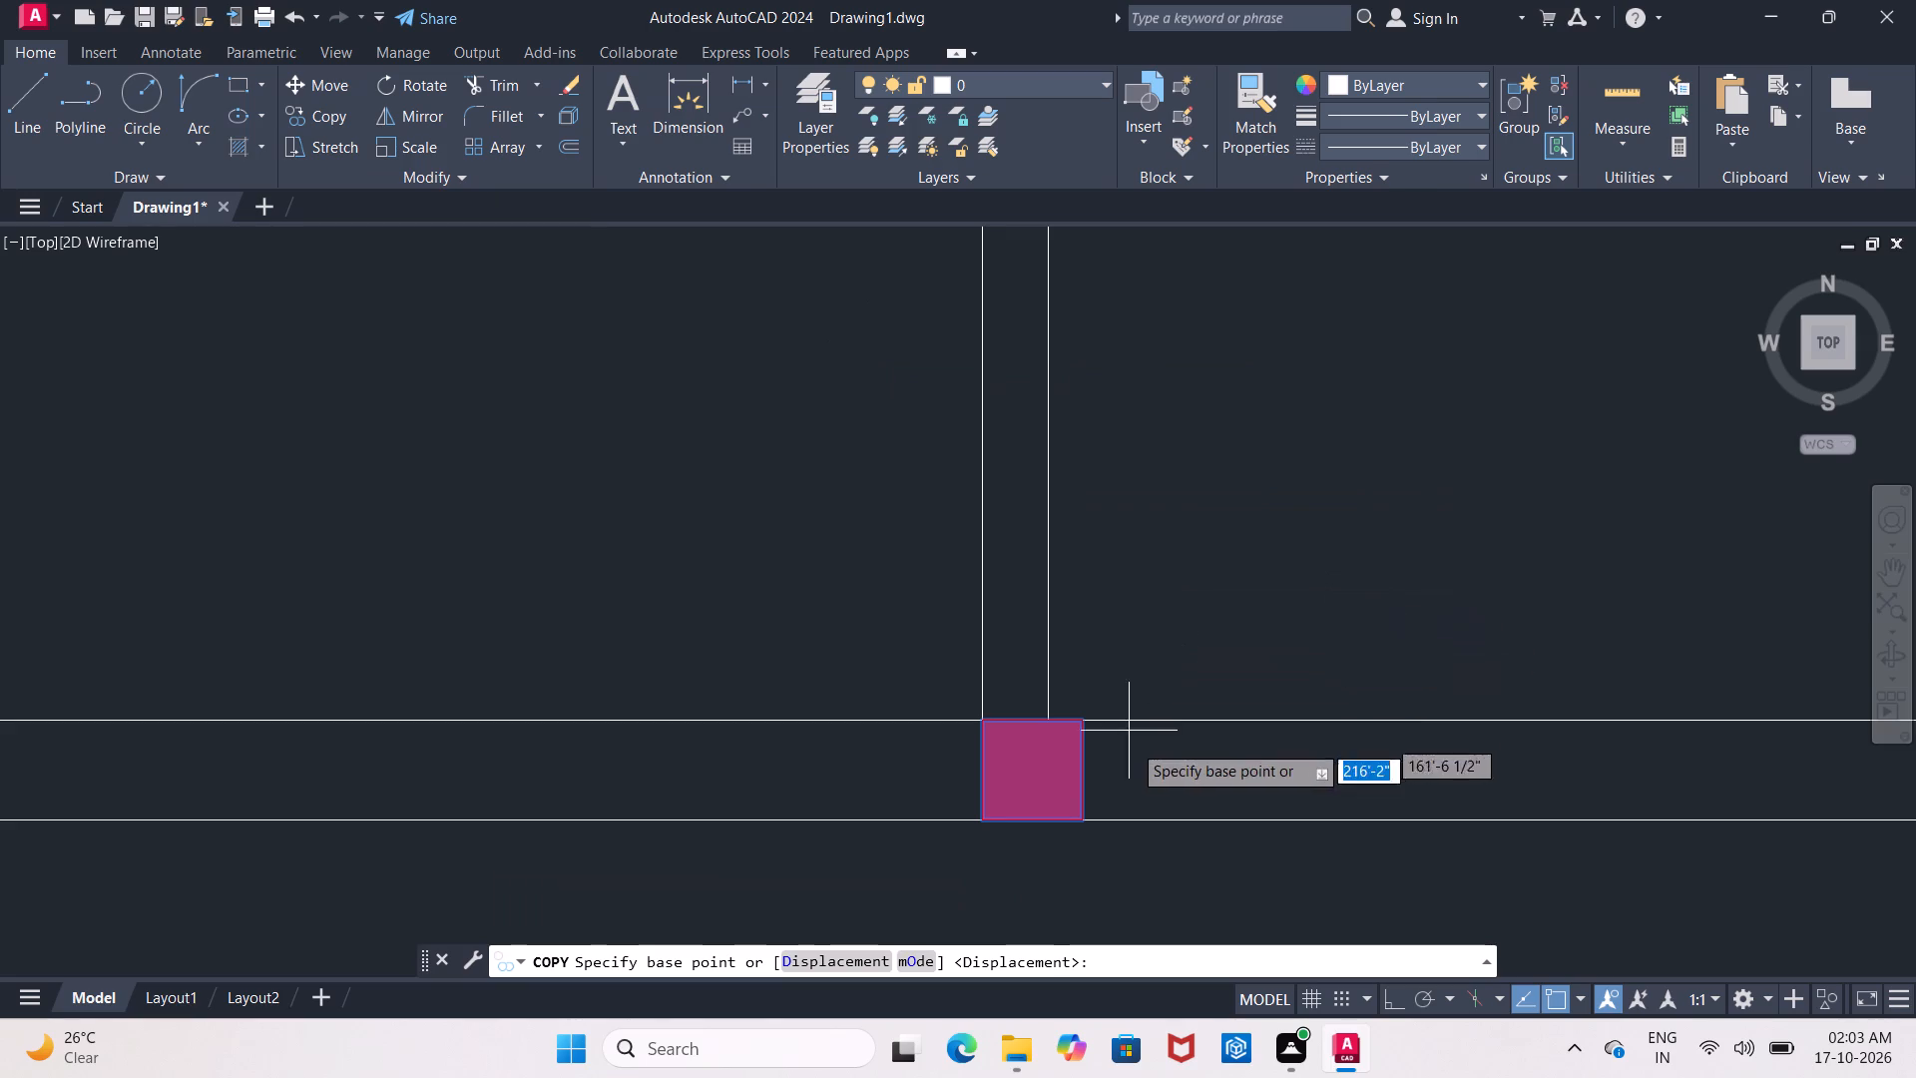
middle_click_drag(1132, 743, 882, 569)
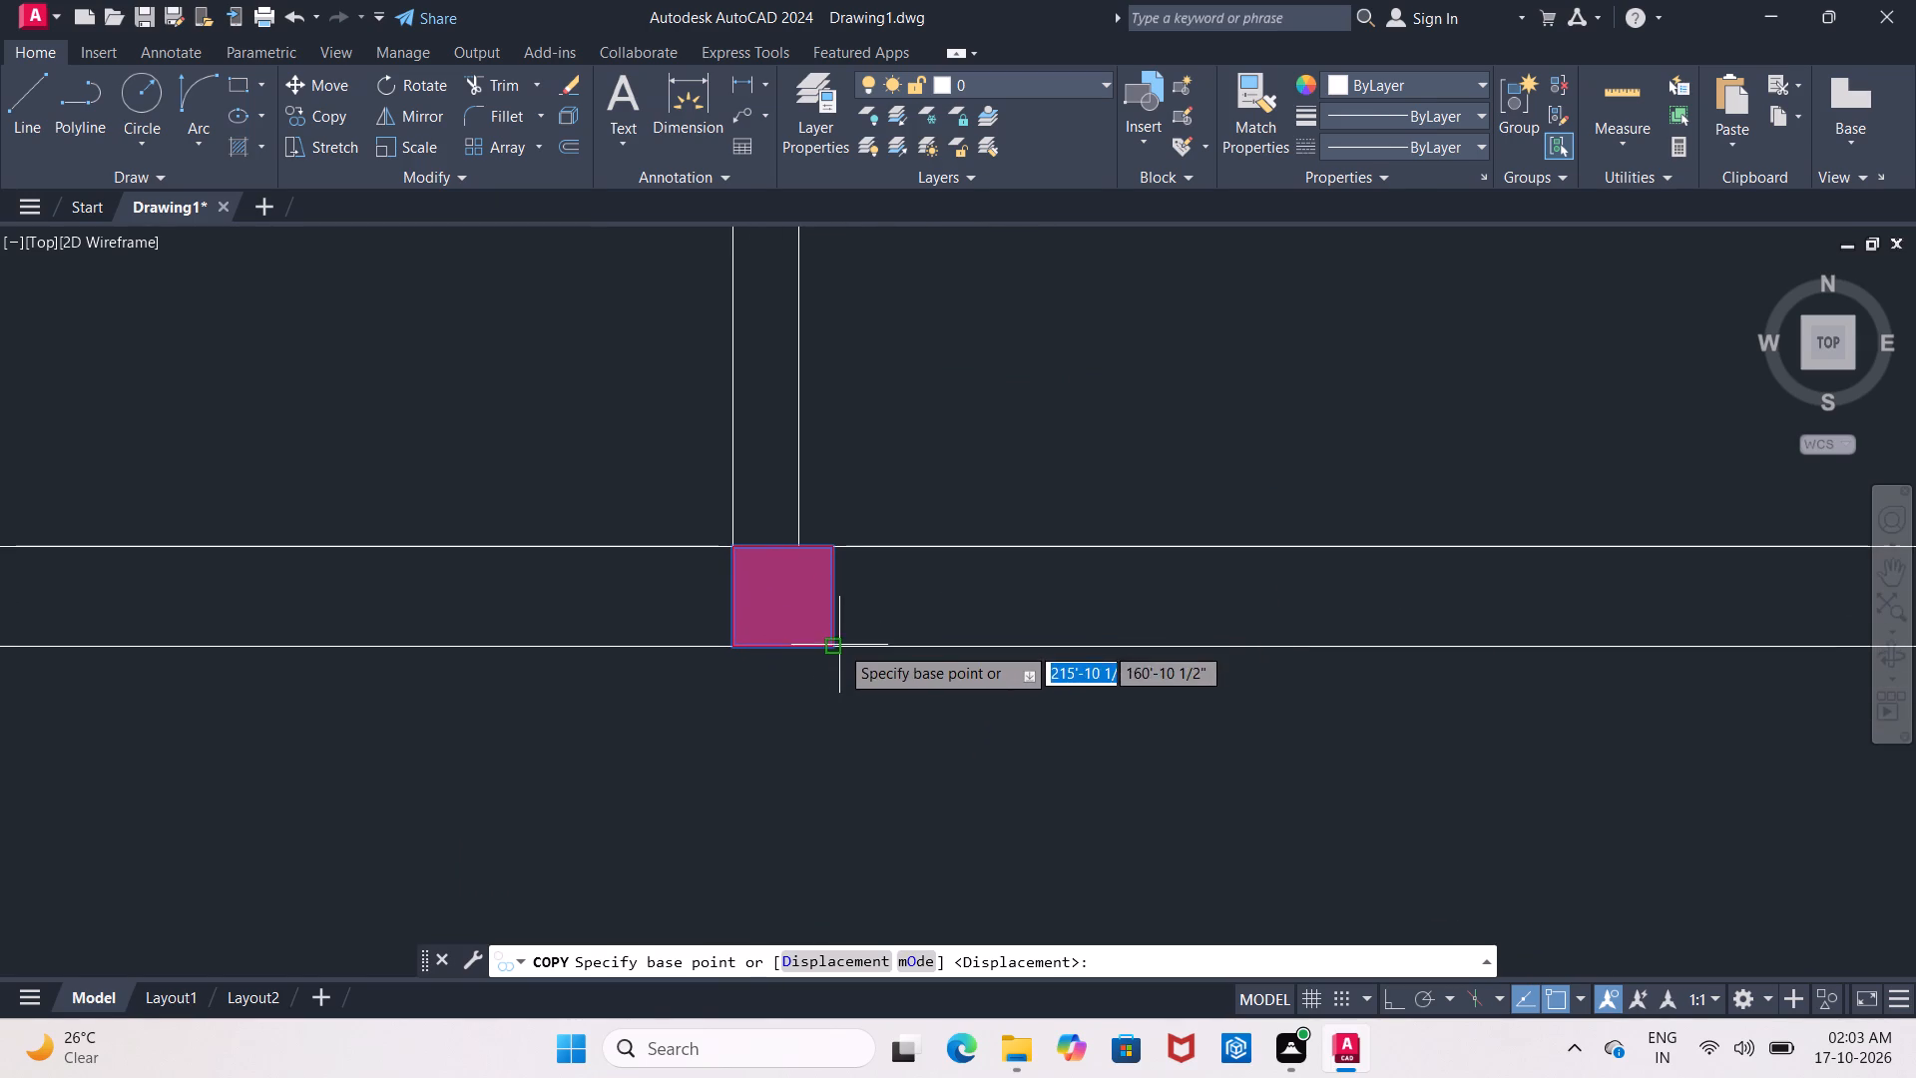
left_click_drag(831, 644, 859, 648)
middle_click_drag(1344, 640, 873, 646)
scroll(872, 646, "down", 1)
scroll(1095, 653, "down", 1)
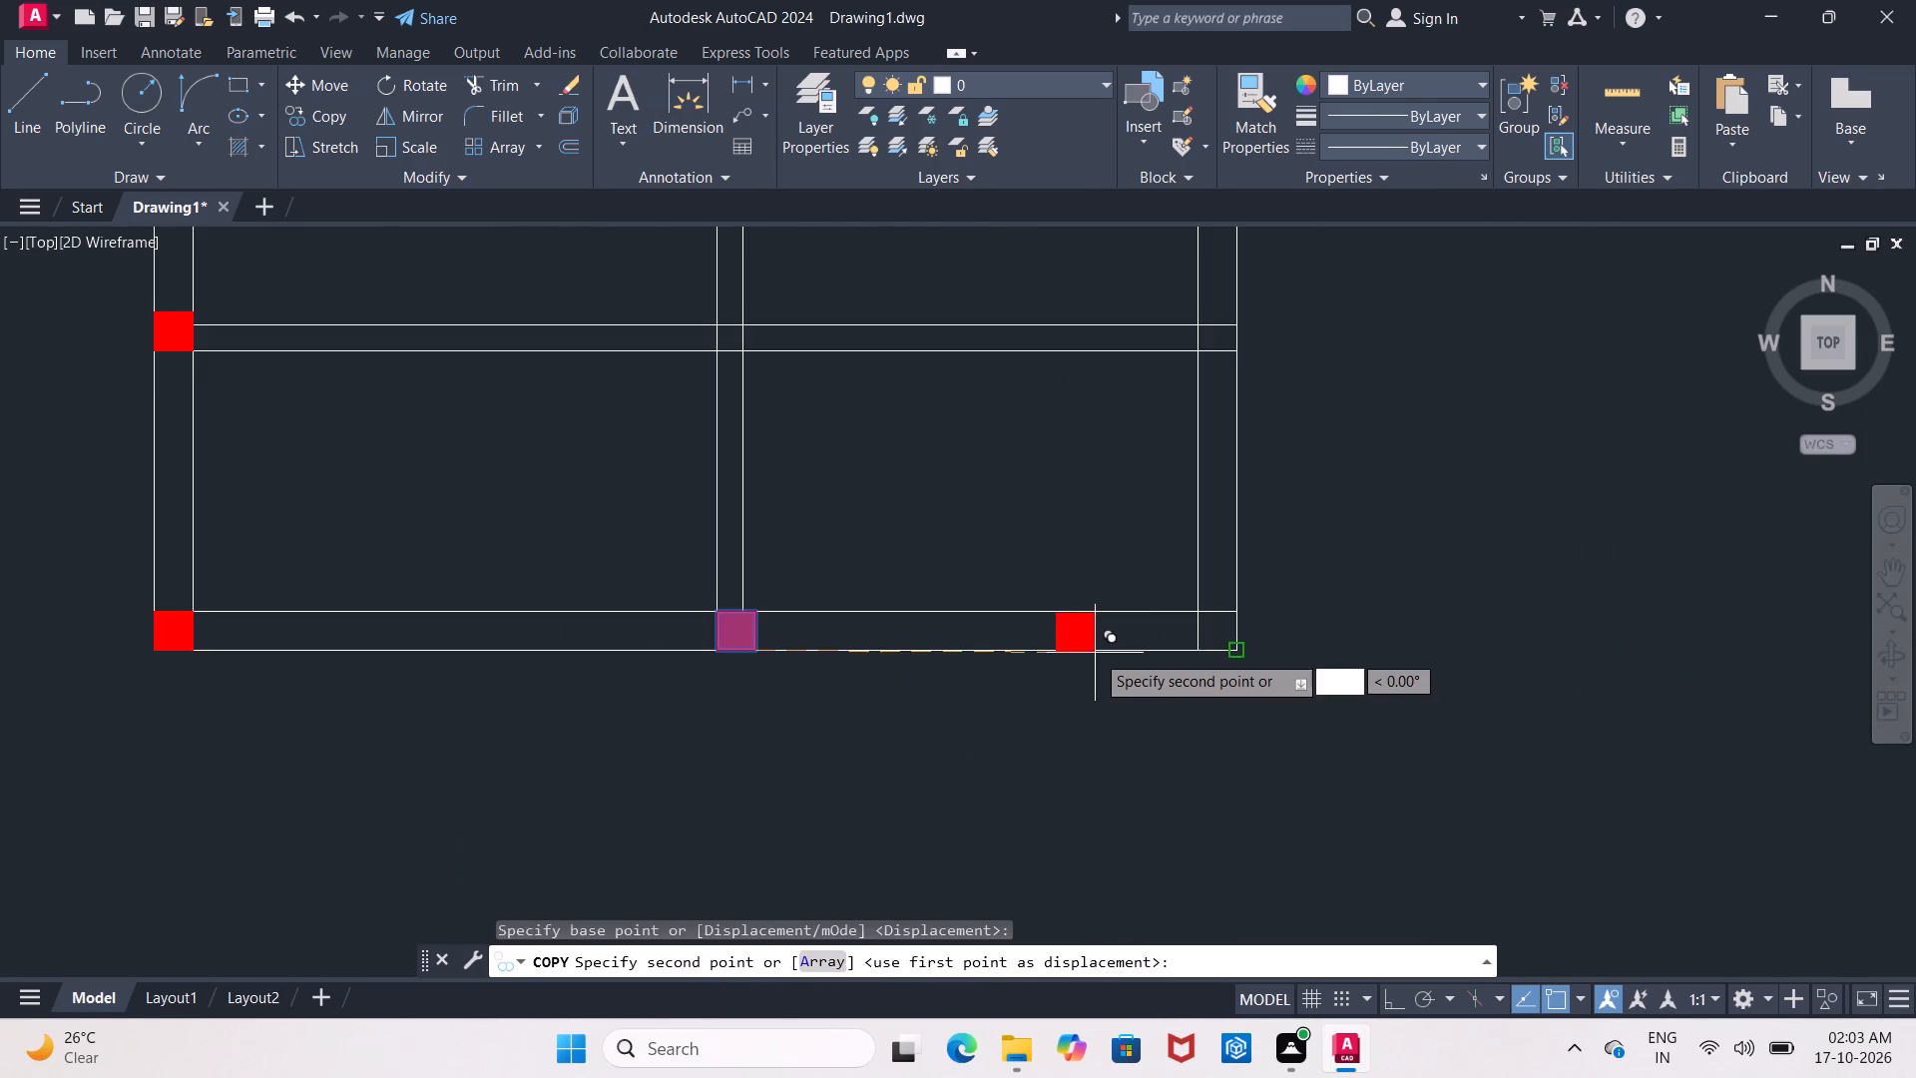
scroll(1128, 652, "down", 2)
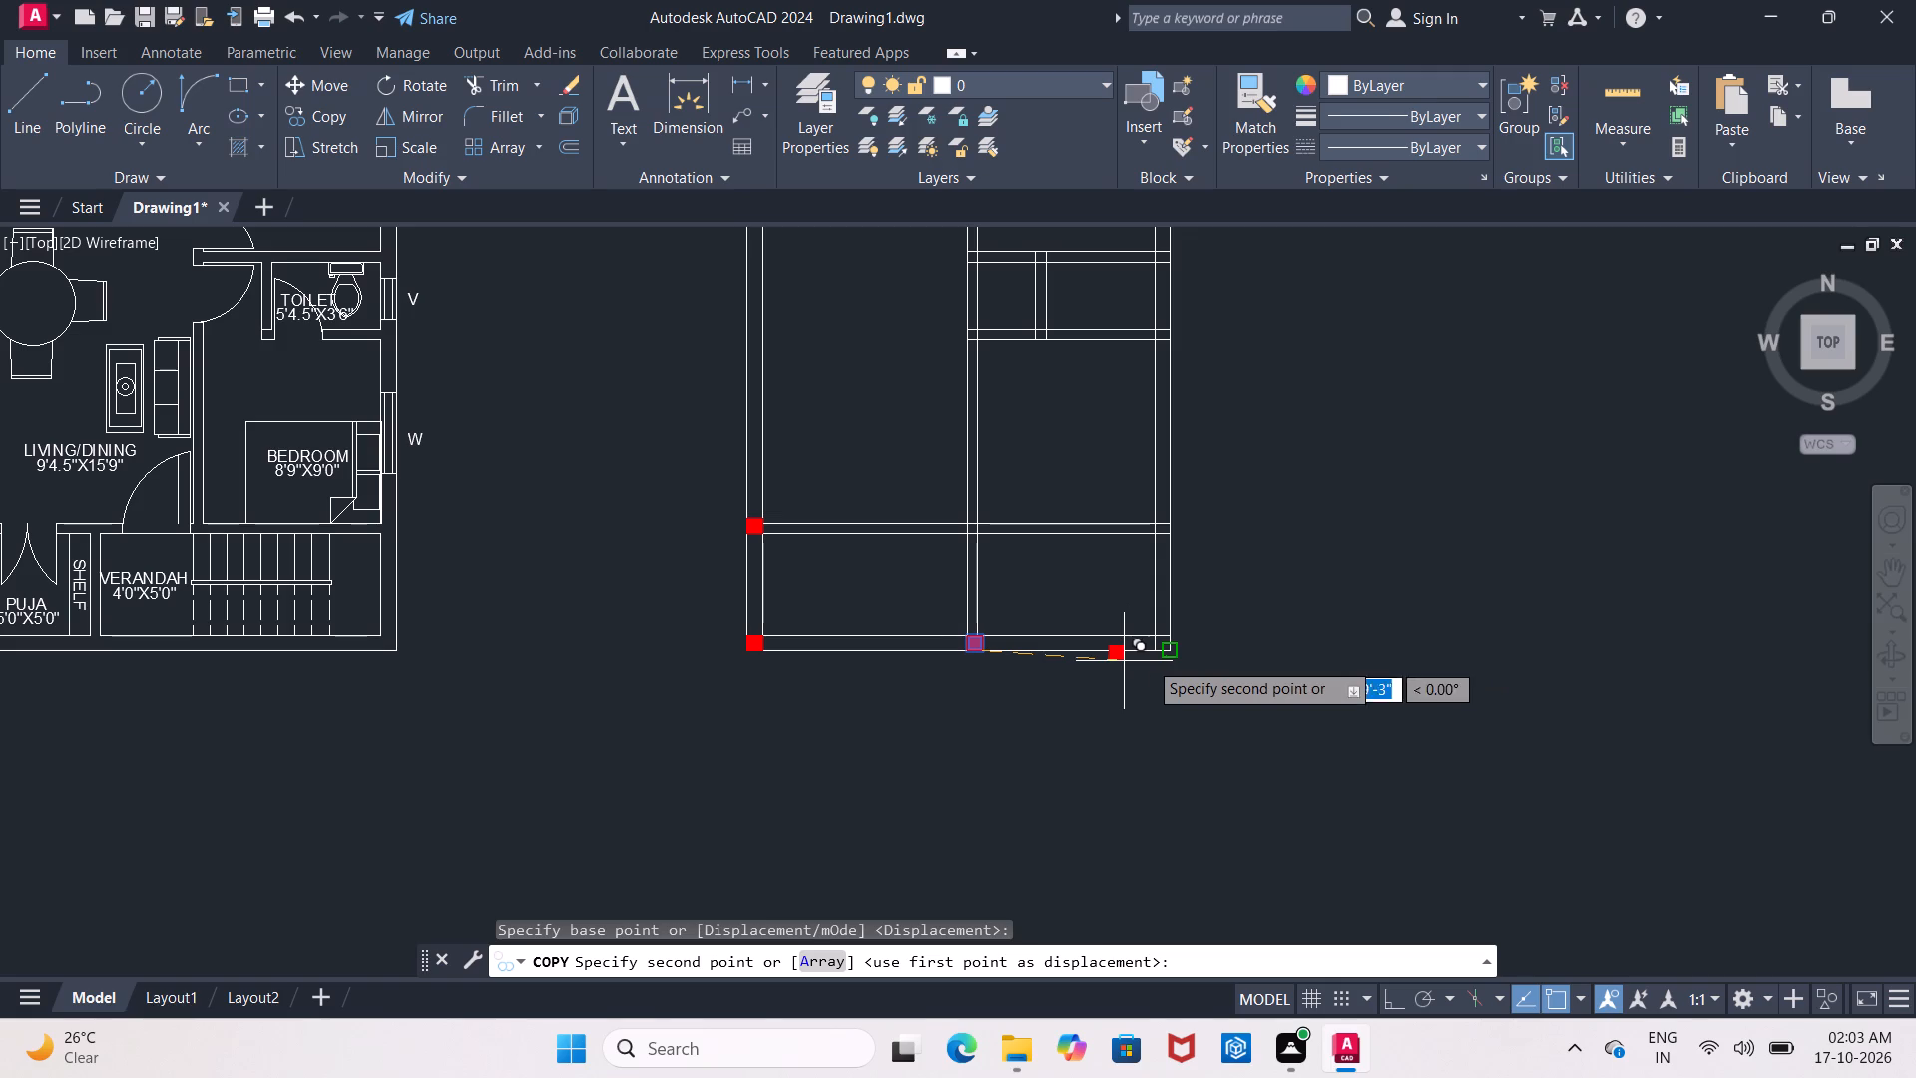
scroll(1174, 655, "up", 4)
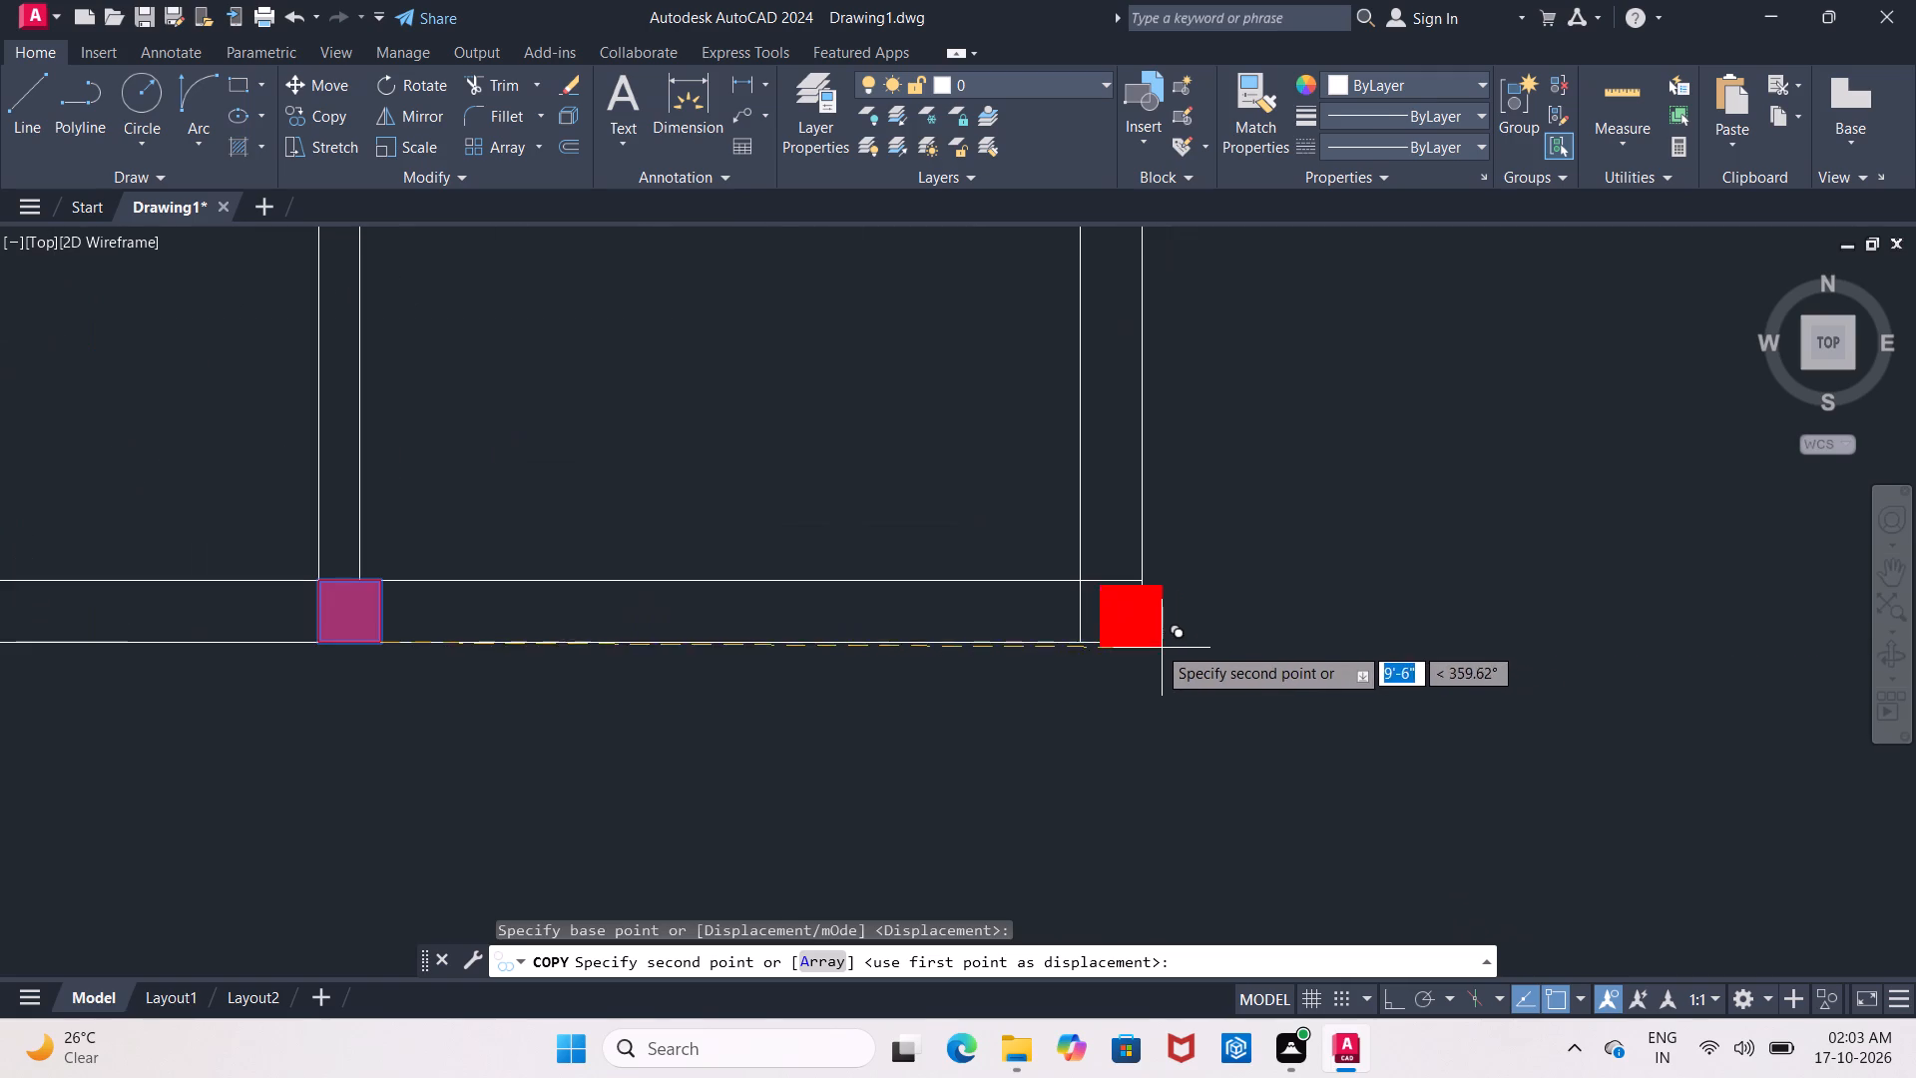
left_click(1138, 641)
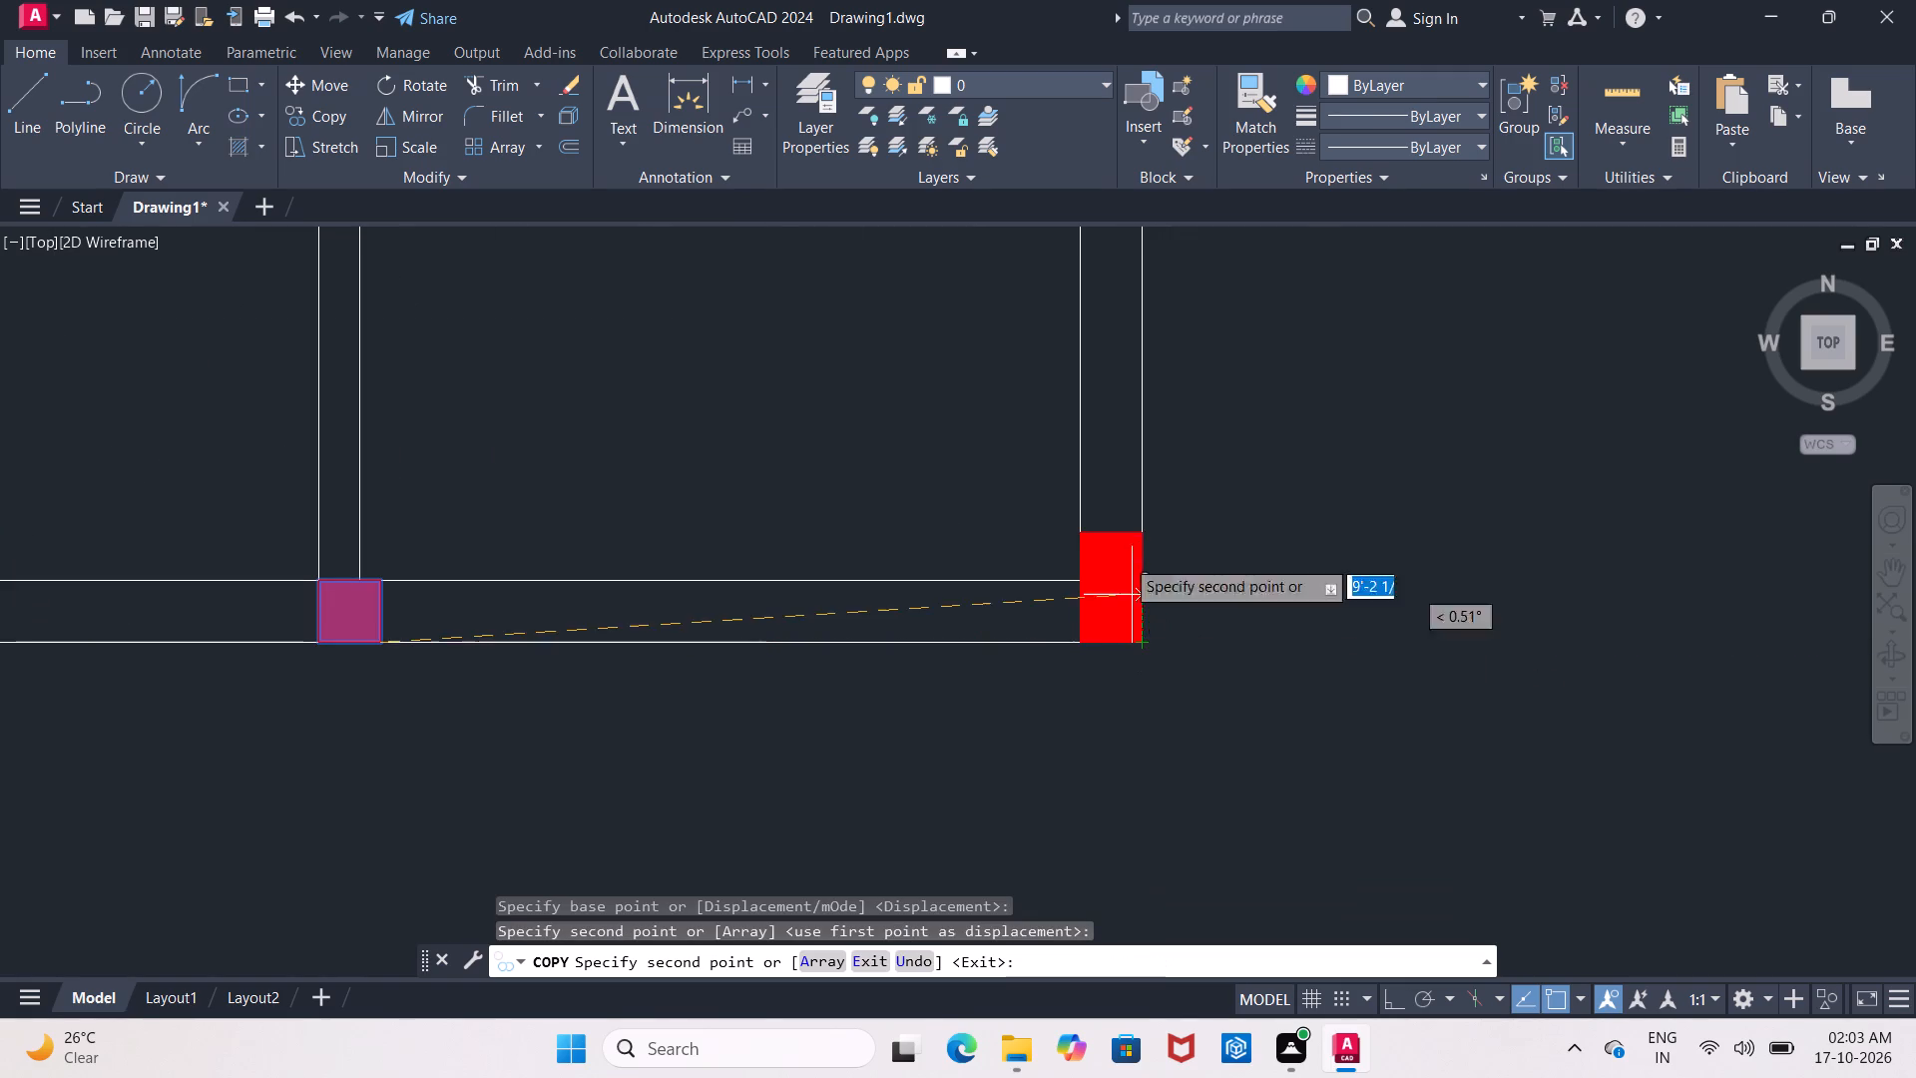
Place another column copy on the right outer wall, aligned with the bottom face of the lower horizontal wall.
middle_click_drag(1086, 449, 1079, 752)
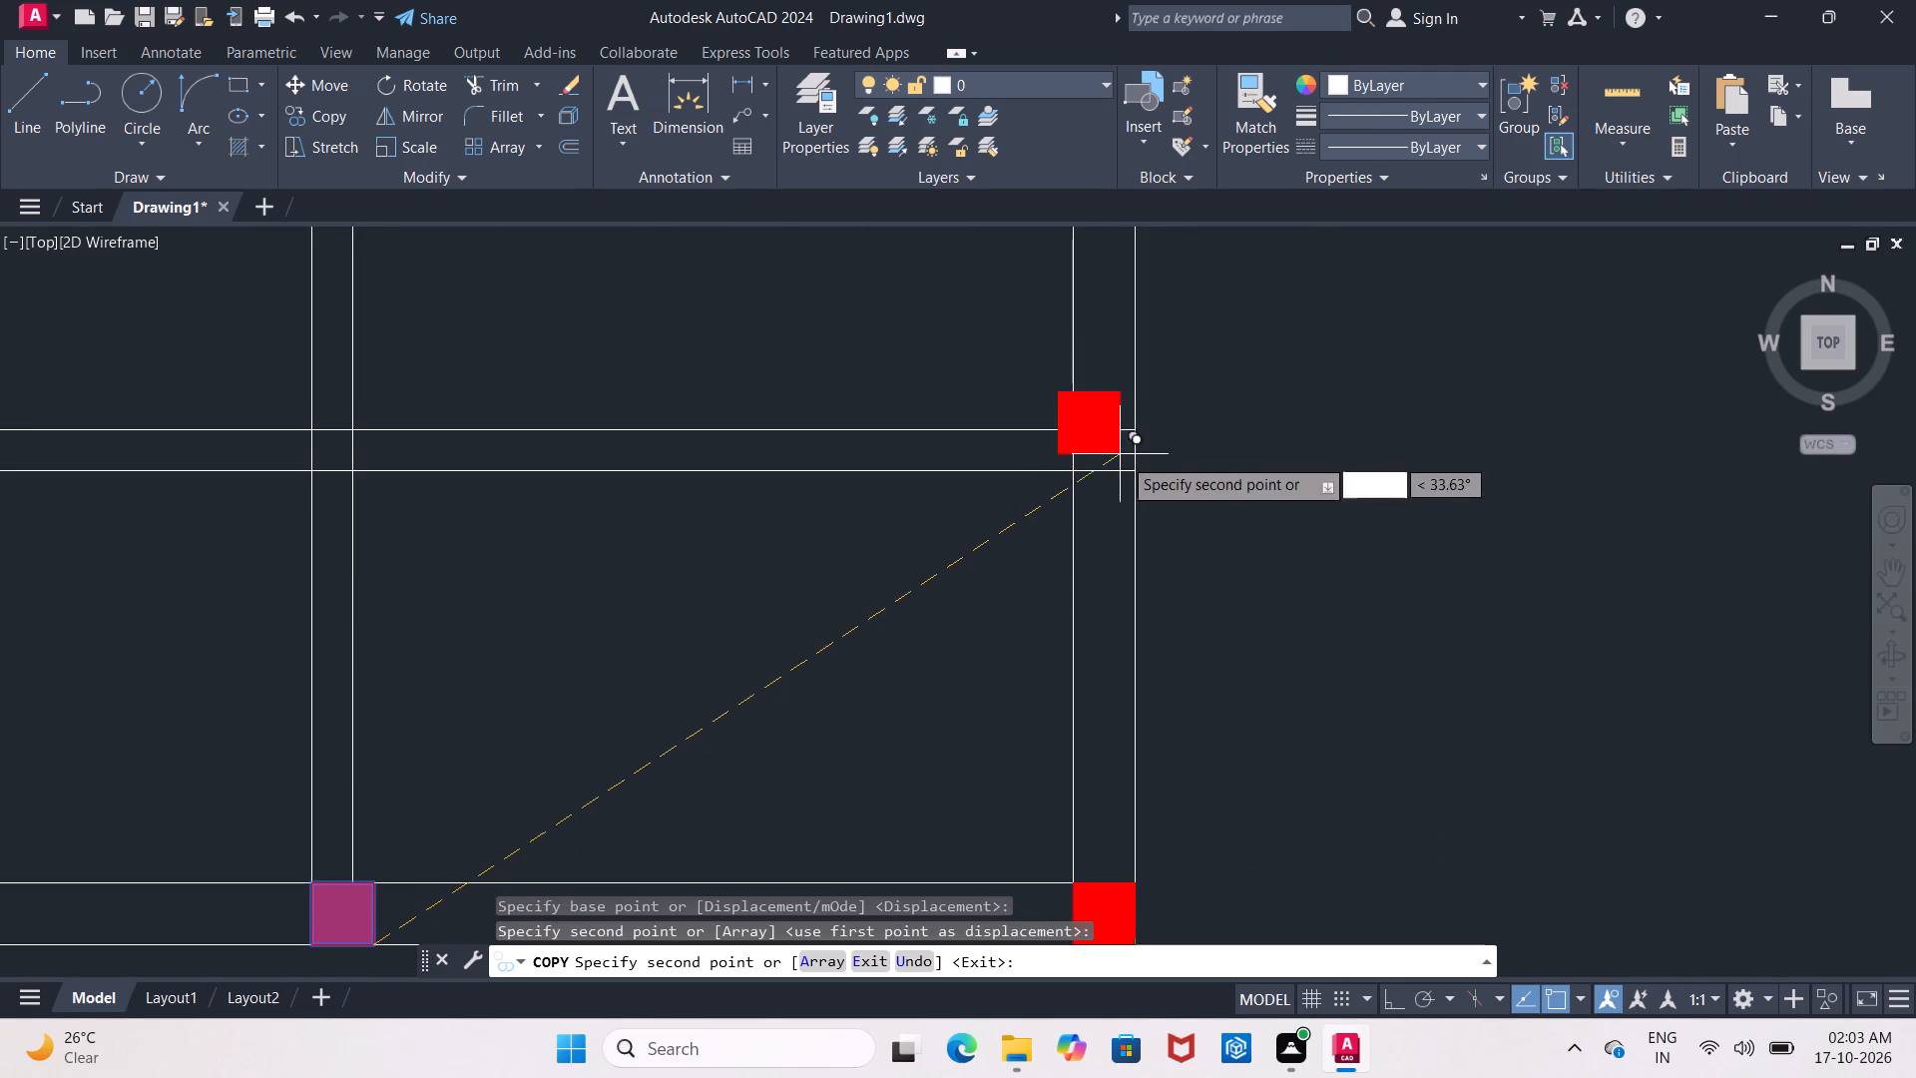
left_click(1138, 465)
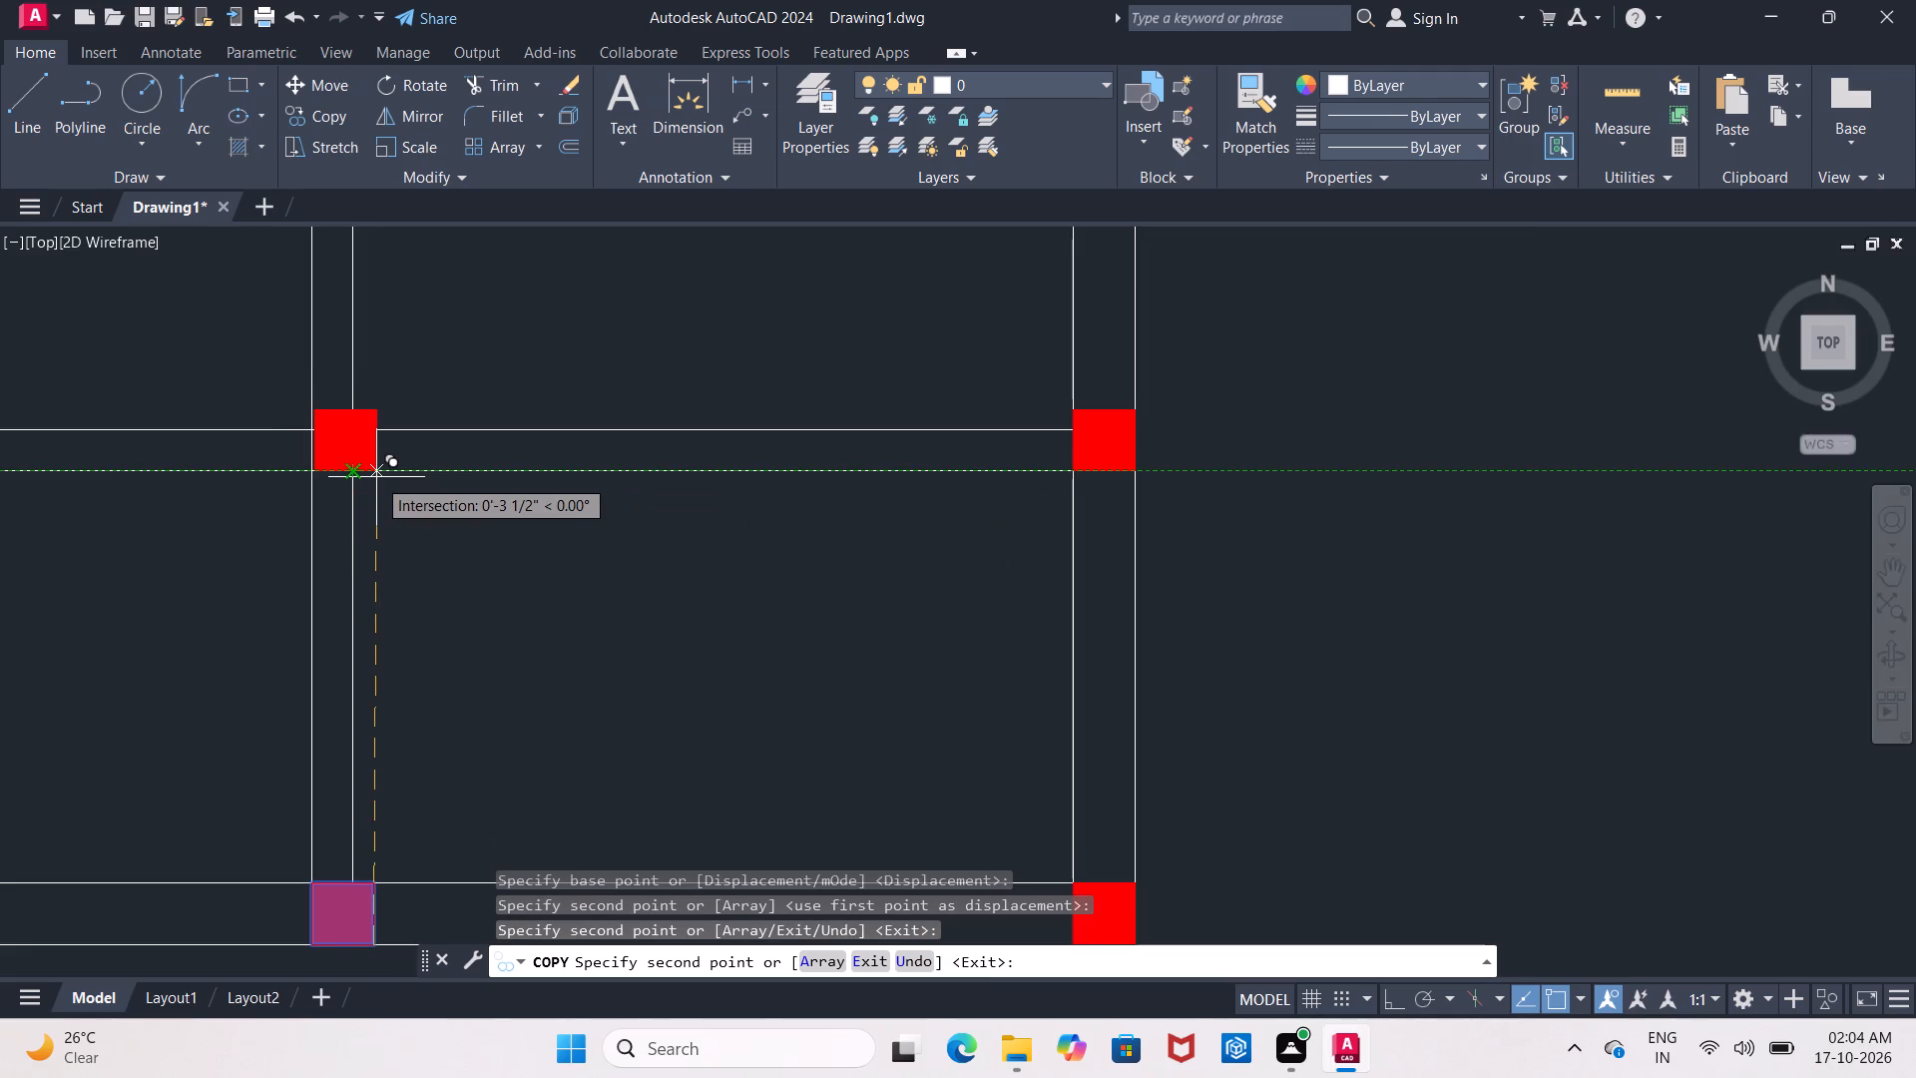
Place another column copy on the lower horizontal wall near the middle vertical wall, and finish copying.
middle_click_drag(376, 477, 512, 435)
scroll(510, 436, "up", 1)
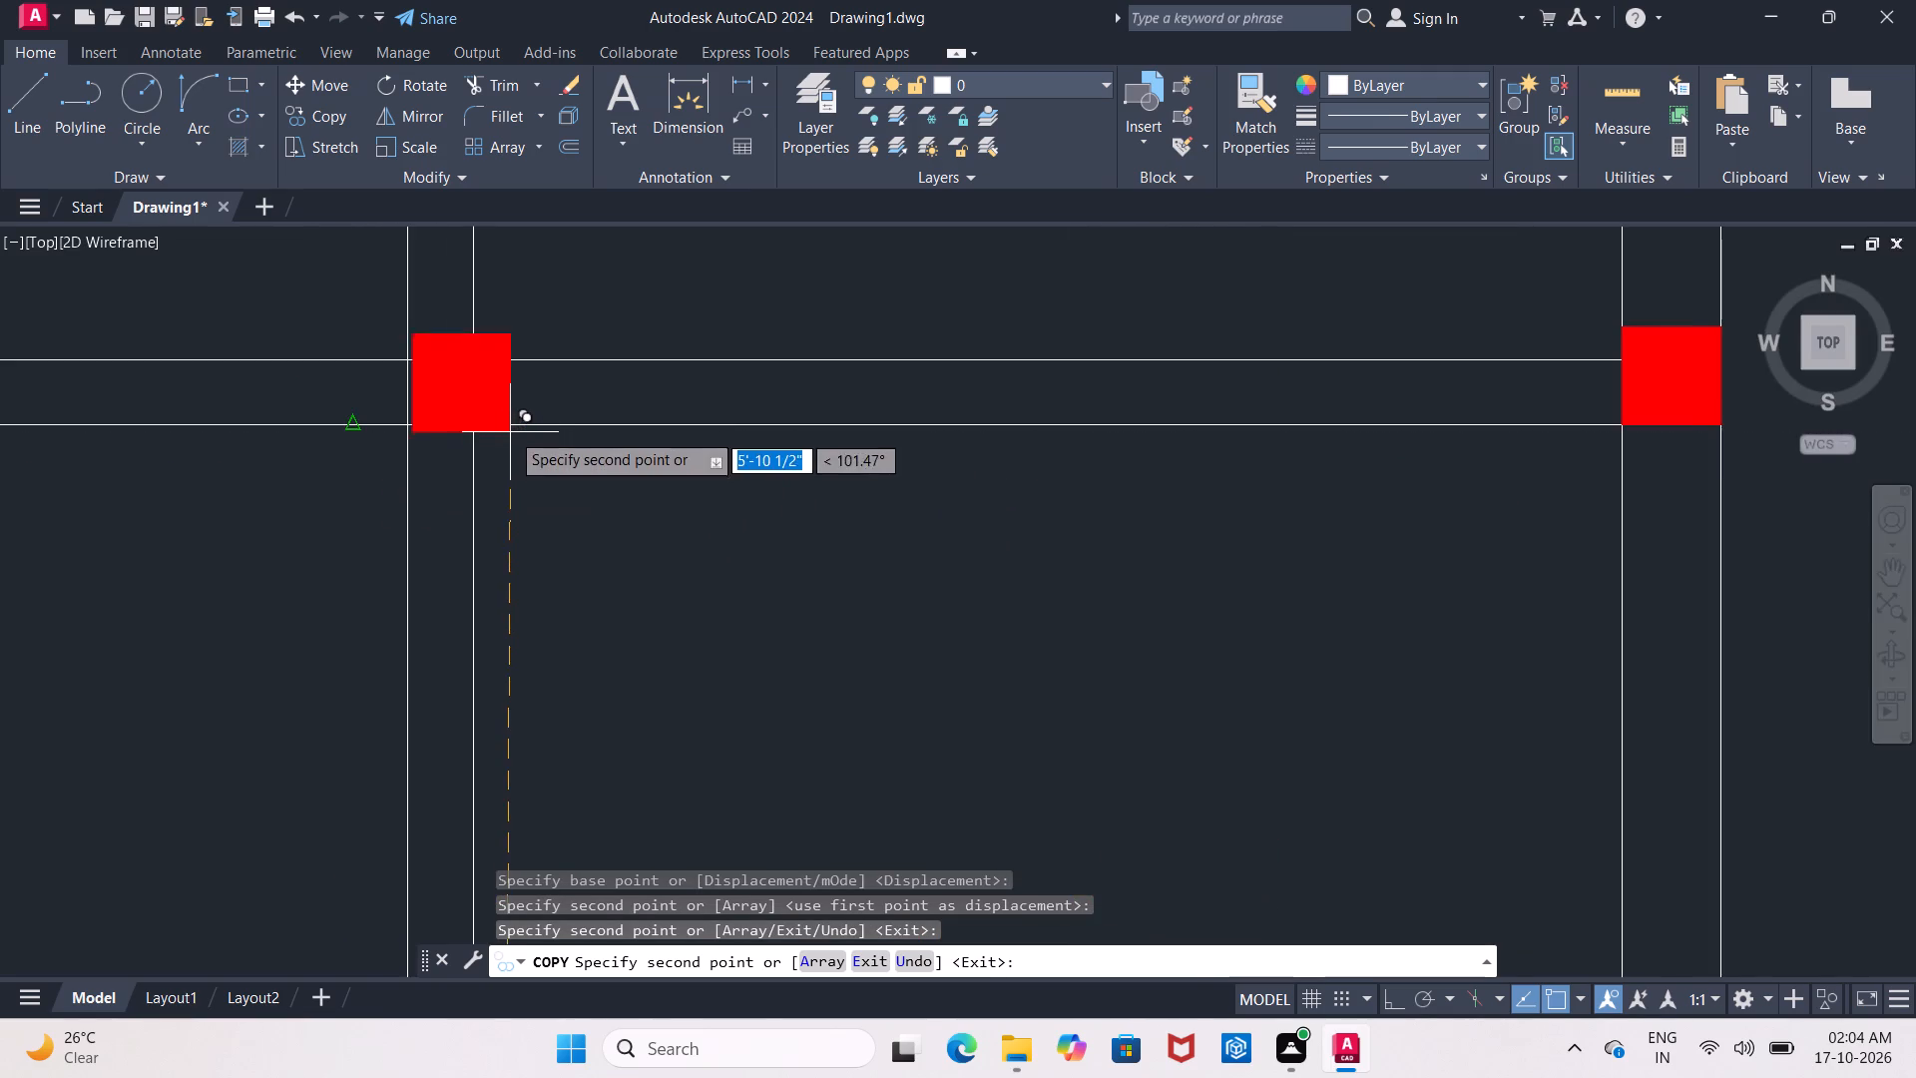
scroll(513, 425, "up", 1)
left_click(499, 425)
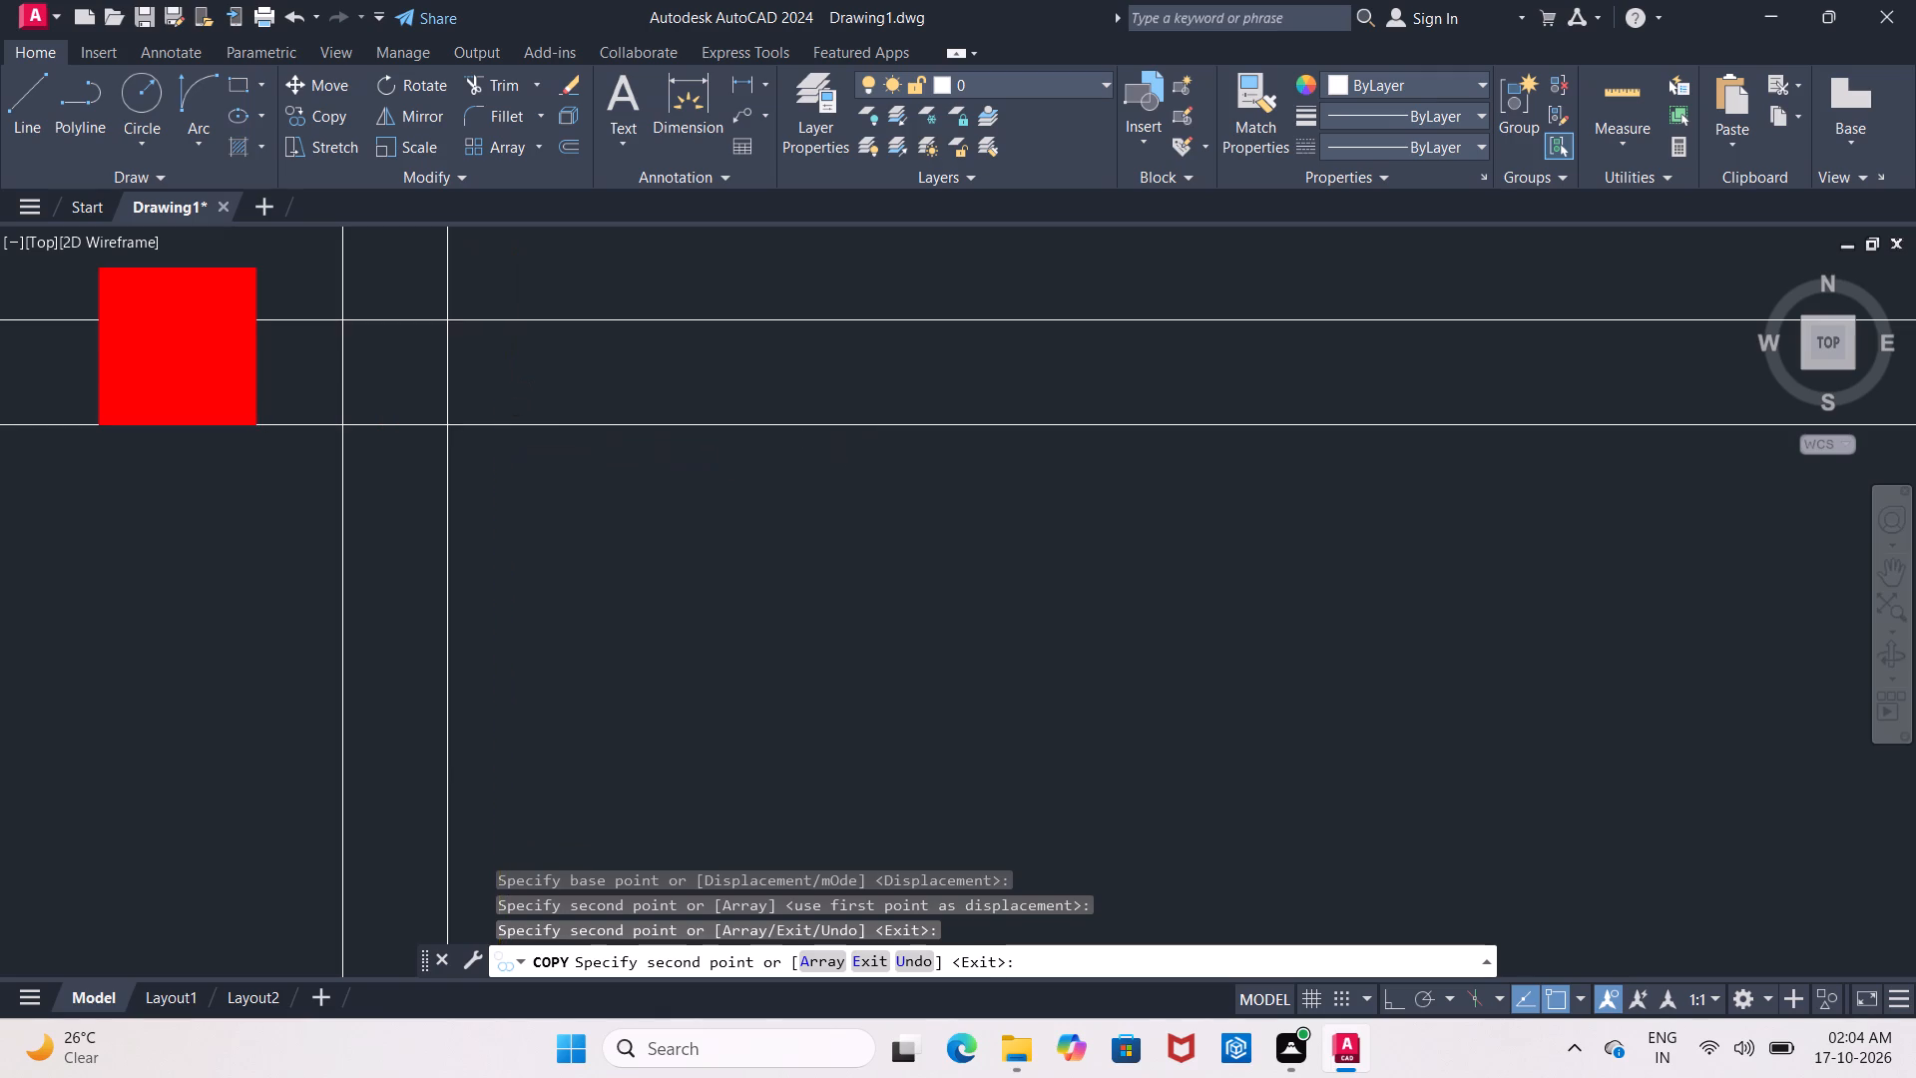
key("Escape")
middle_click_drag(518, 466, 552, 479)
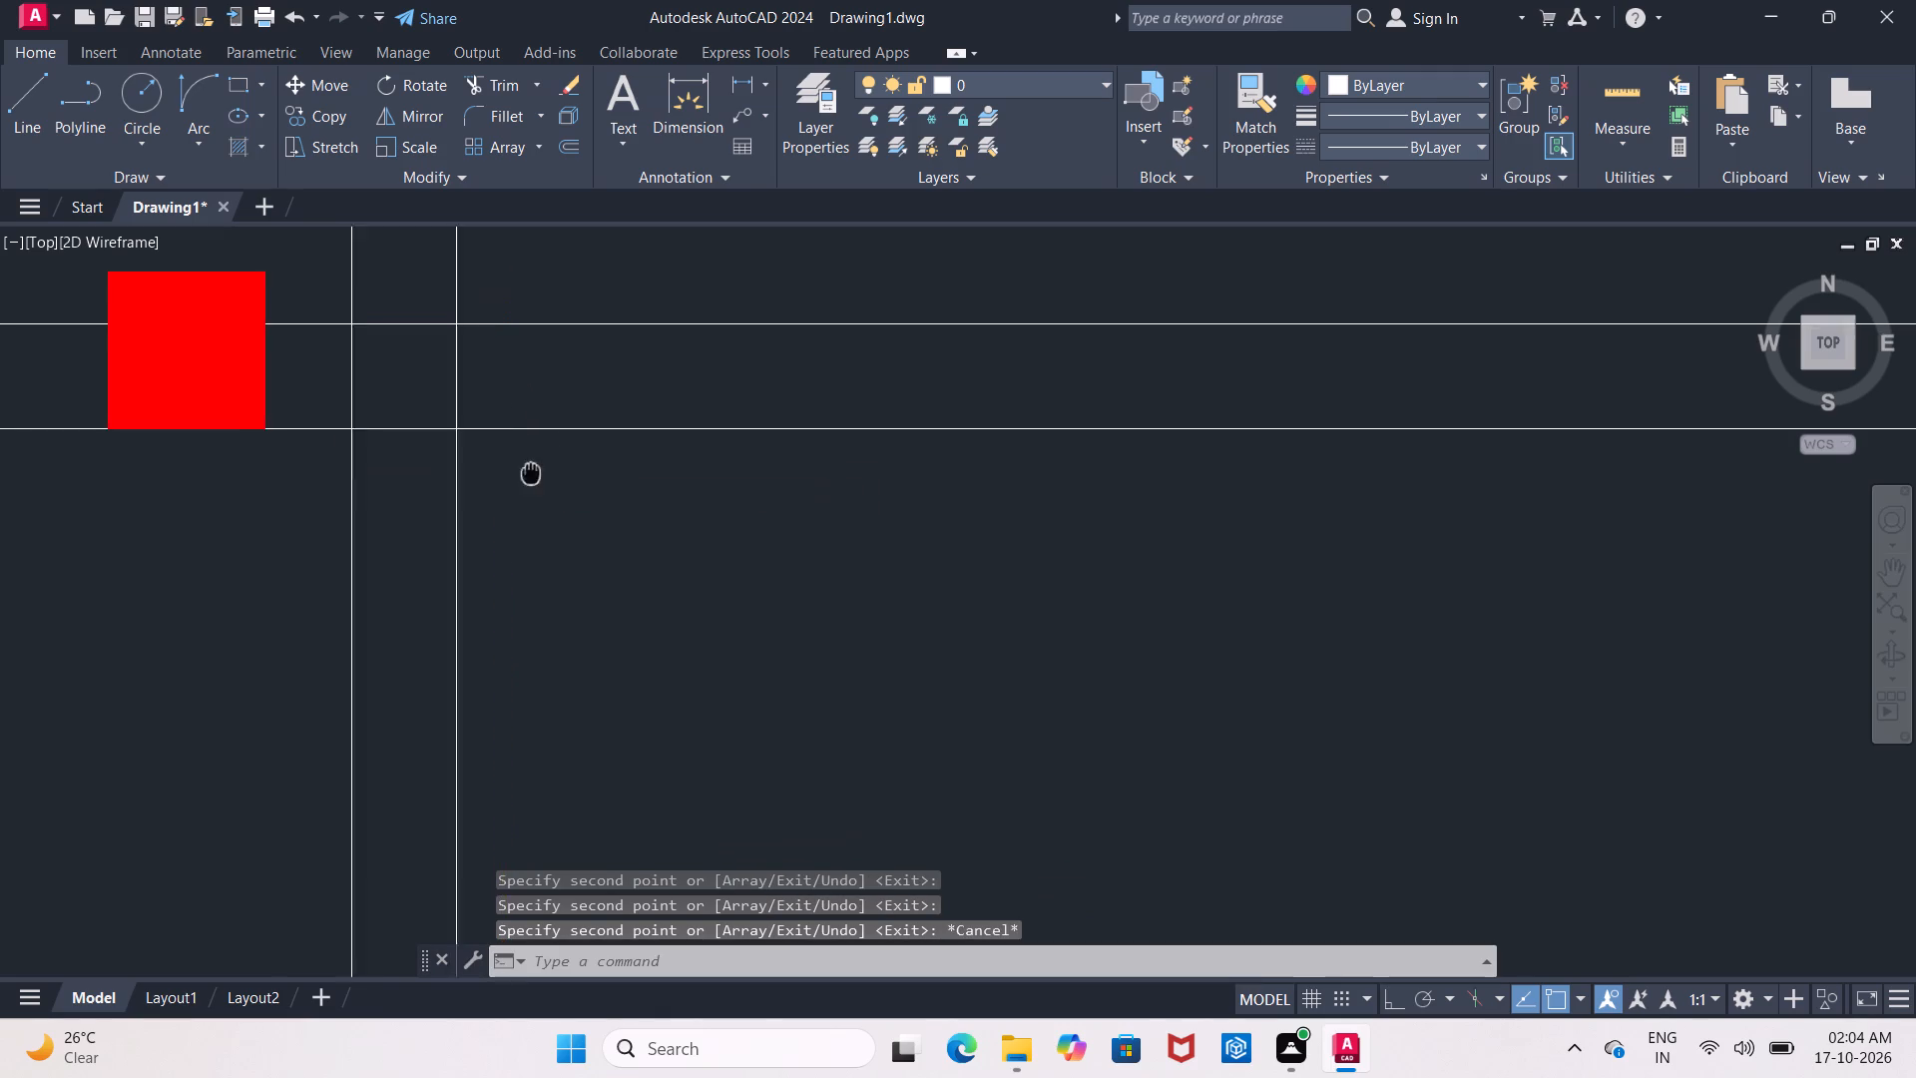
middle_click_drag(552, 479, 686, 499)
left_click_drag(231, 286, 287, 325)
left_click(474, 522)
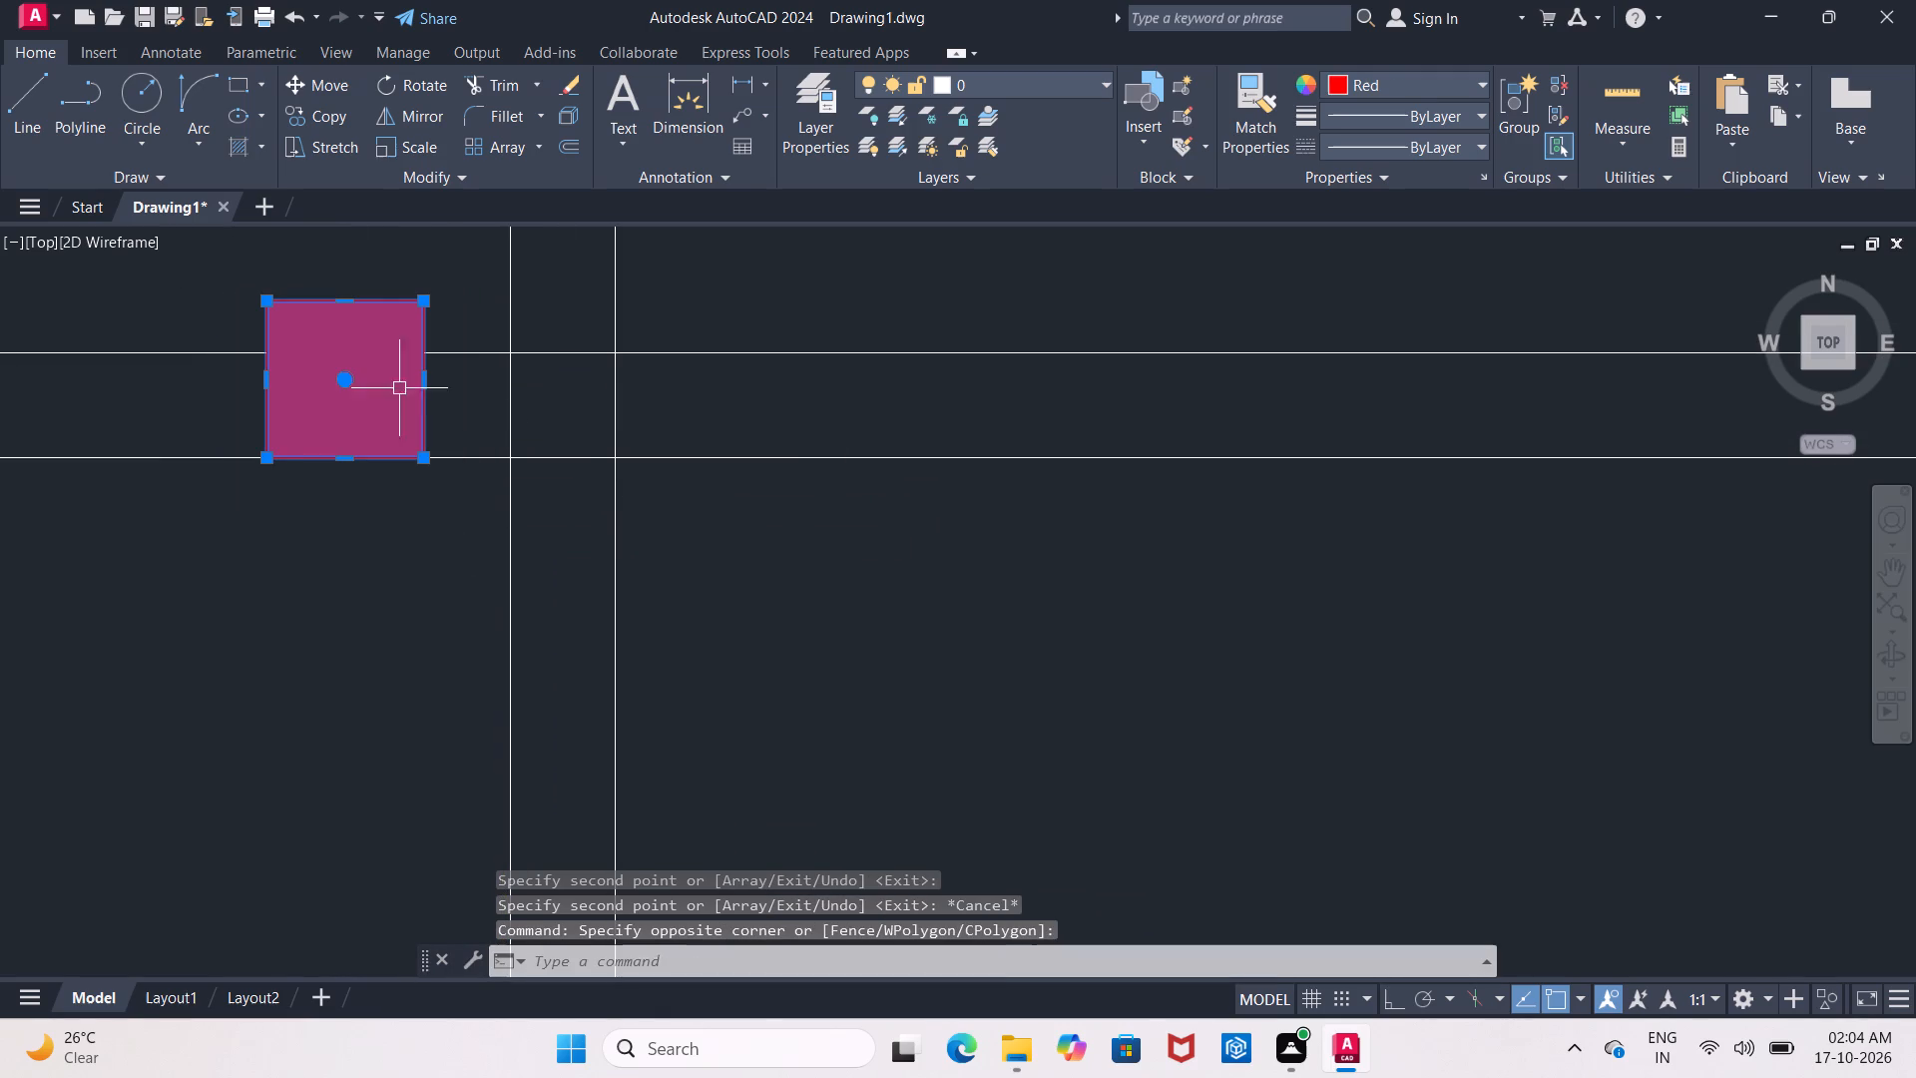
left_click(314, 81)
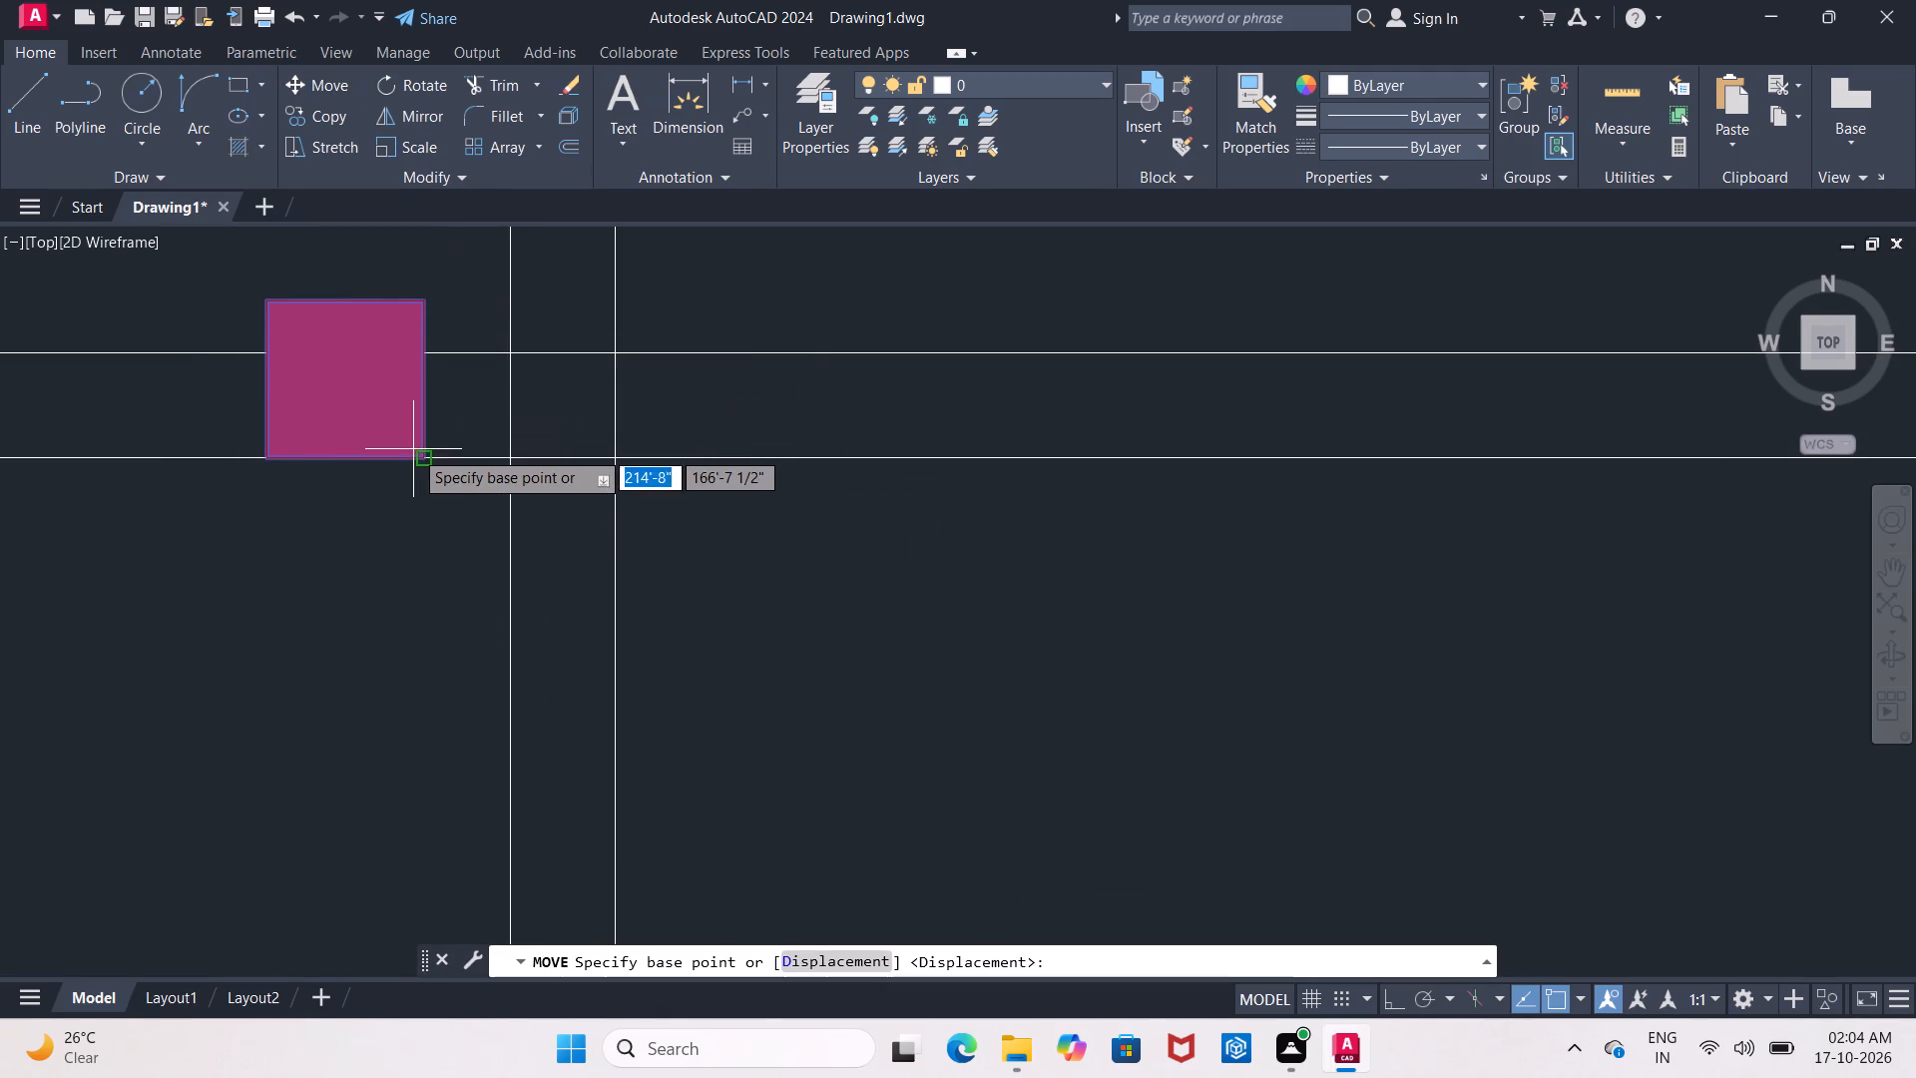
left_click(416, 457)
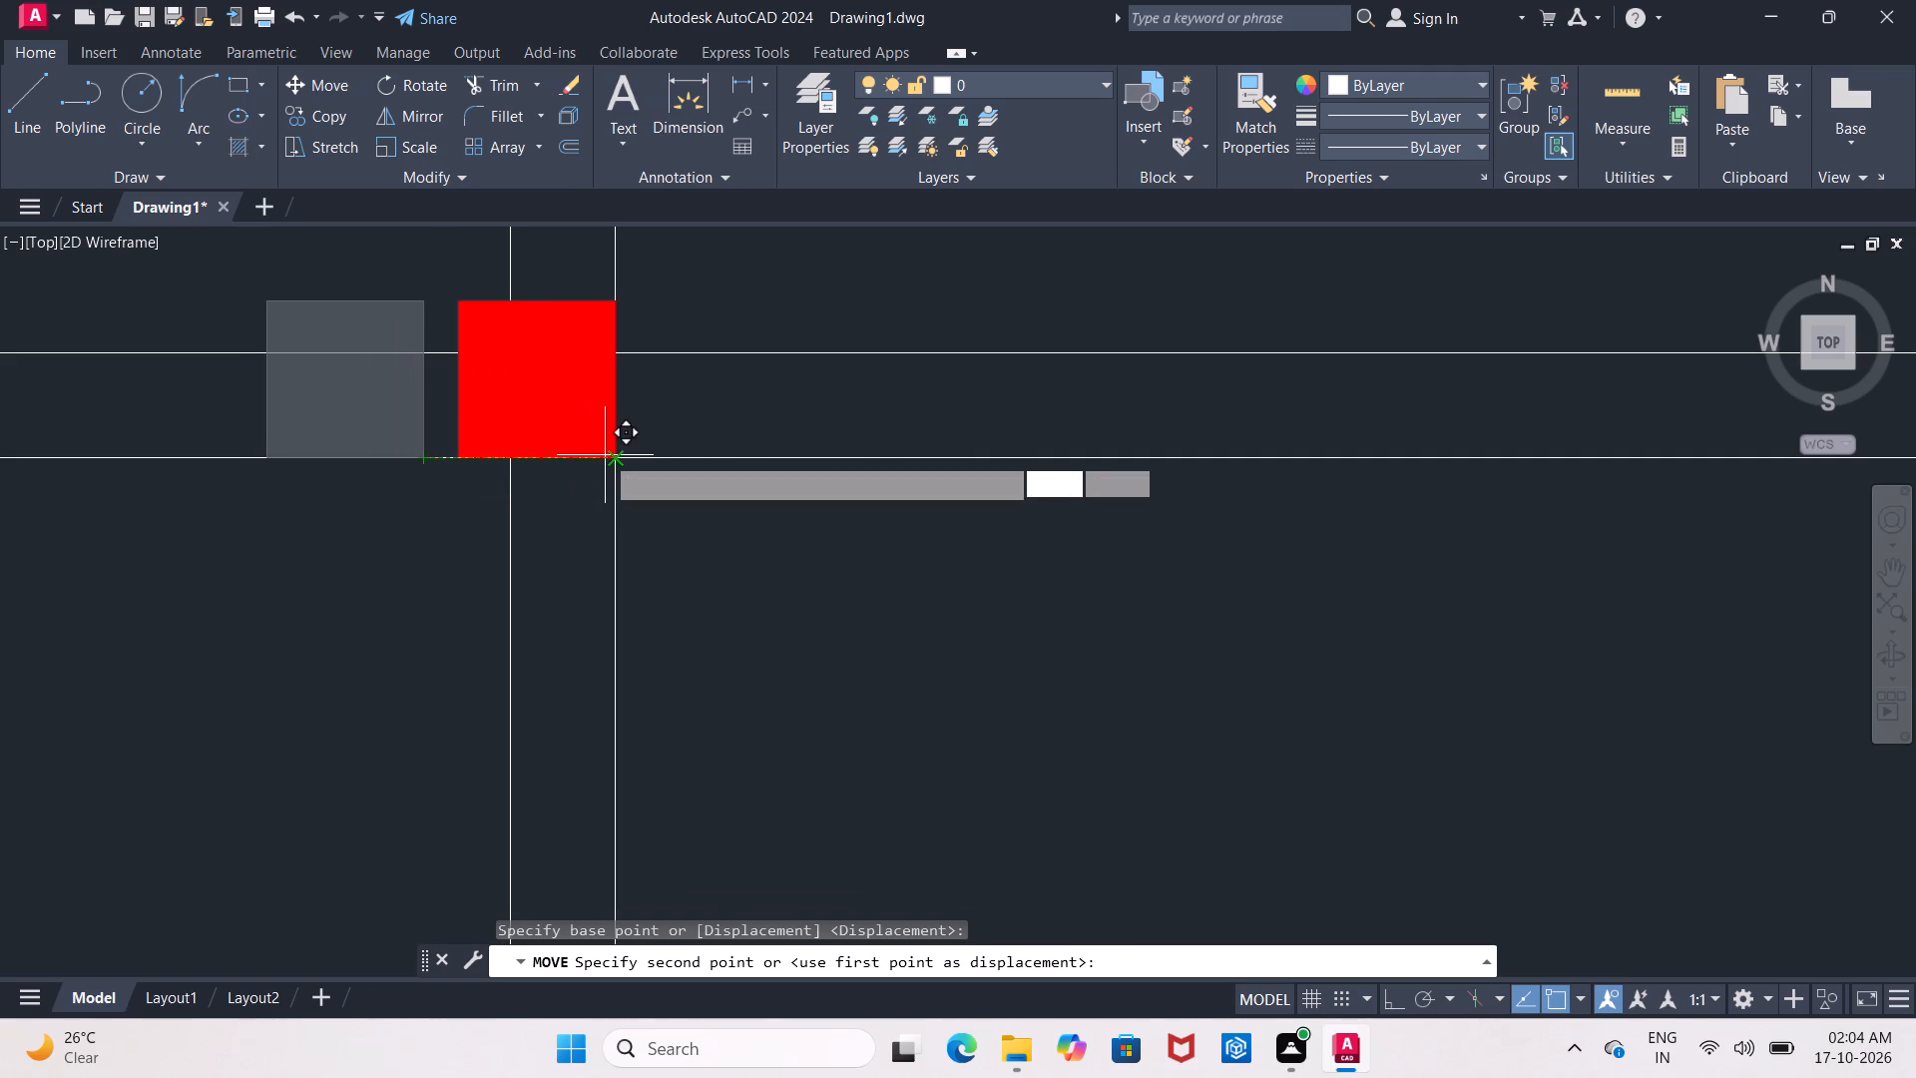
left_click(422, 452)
Move that column by its lower-left corner to where the middle vertical wall's left face meets the lower horizontal wall's bottom face.
left_click_drag(242, 270, 250, 285)
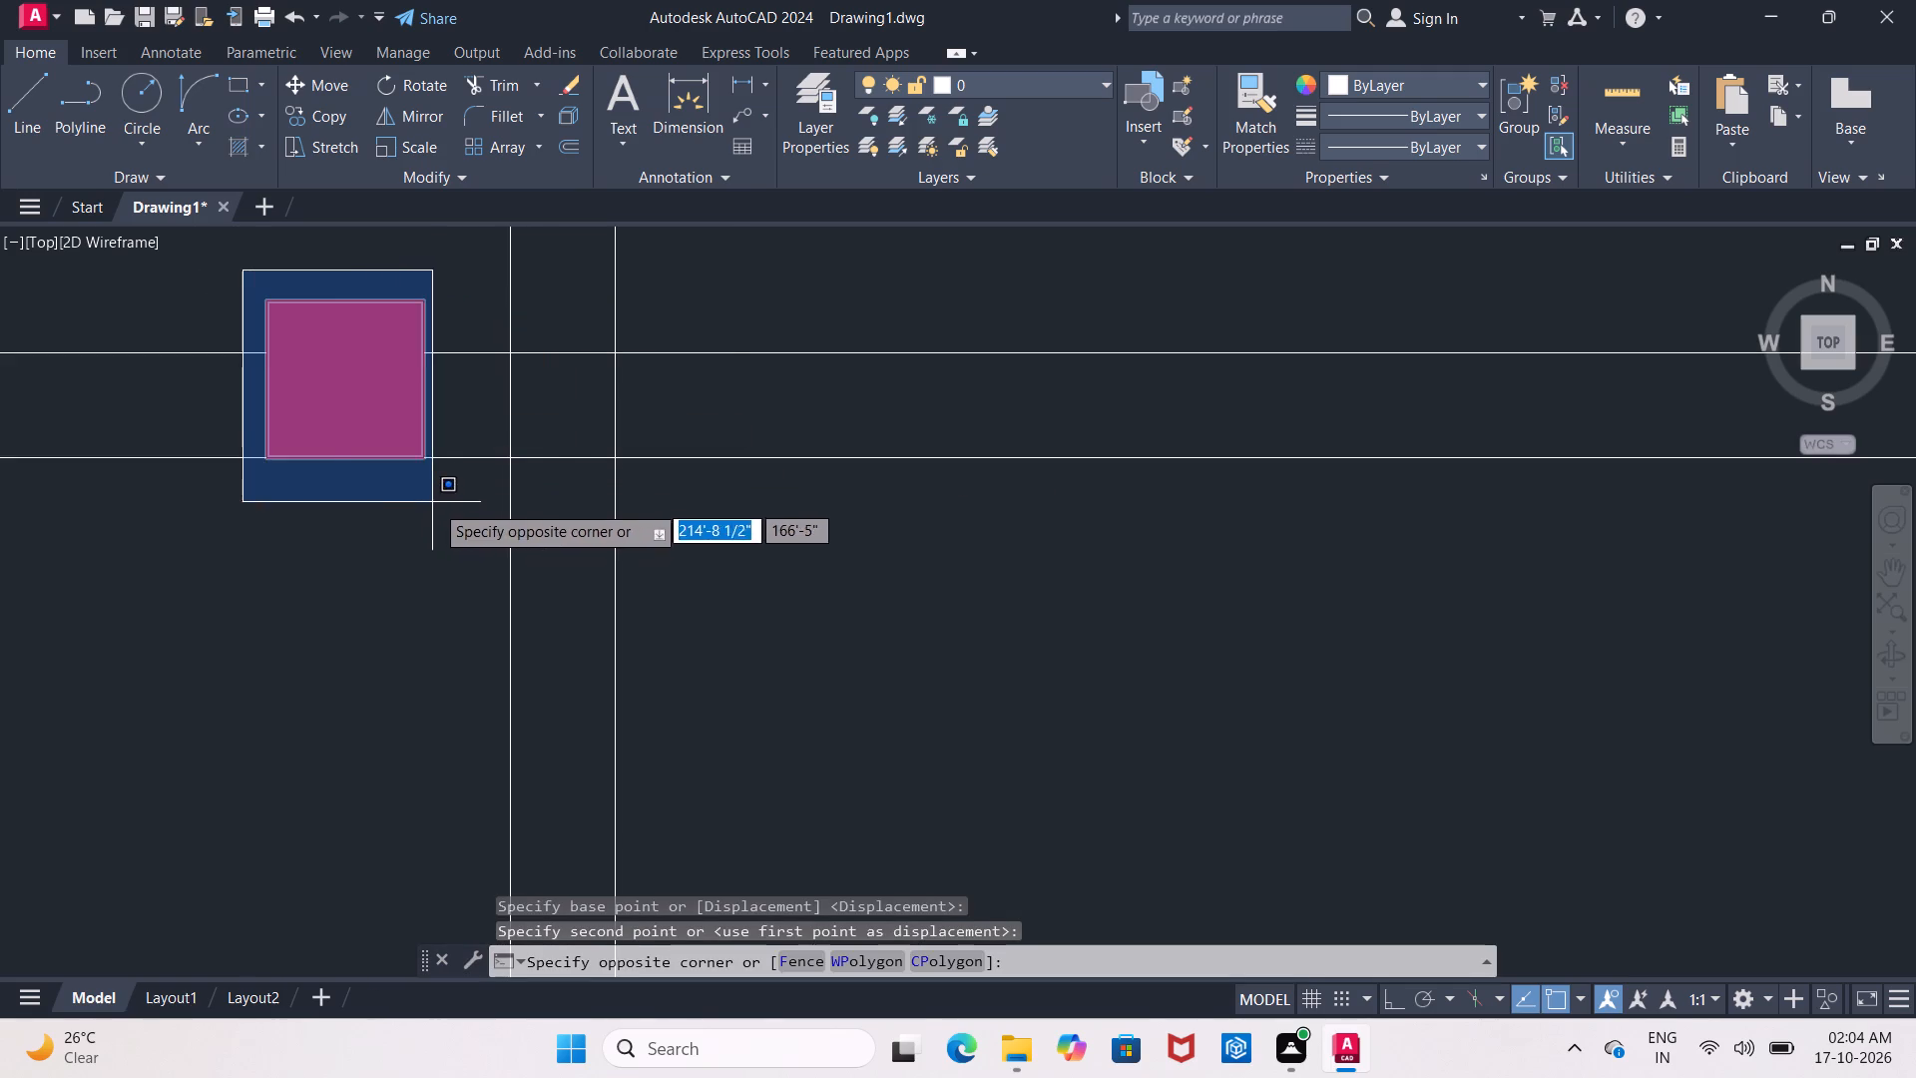
left_click(435, 505)
left_click(335, 97)
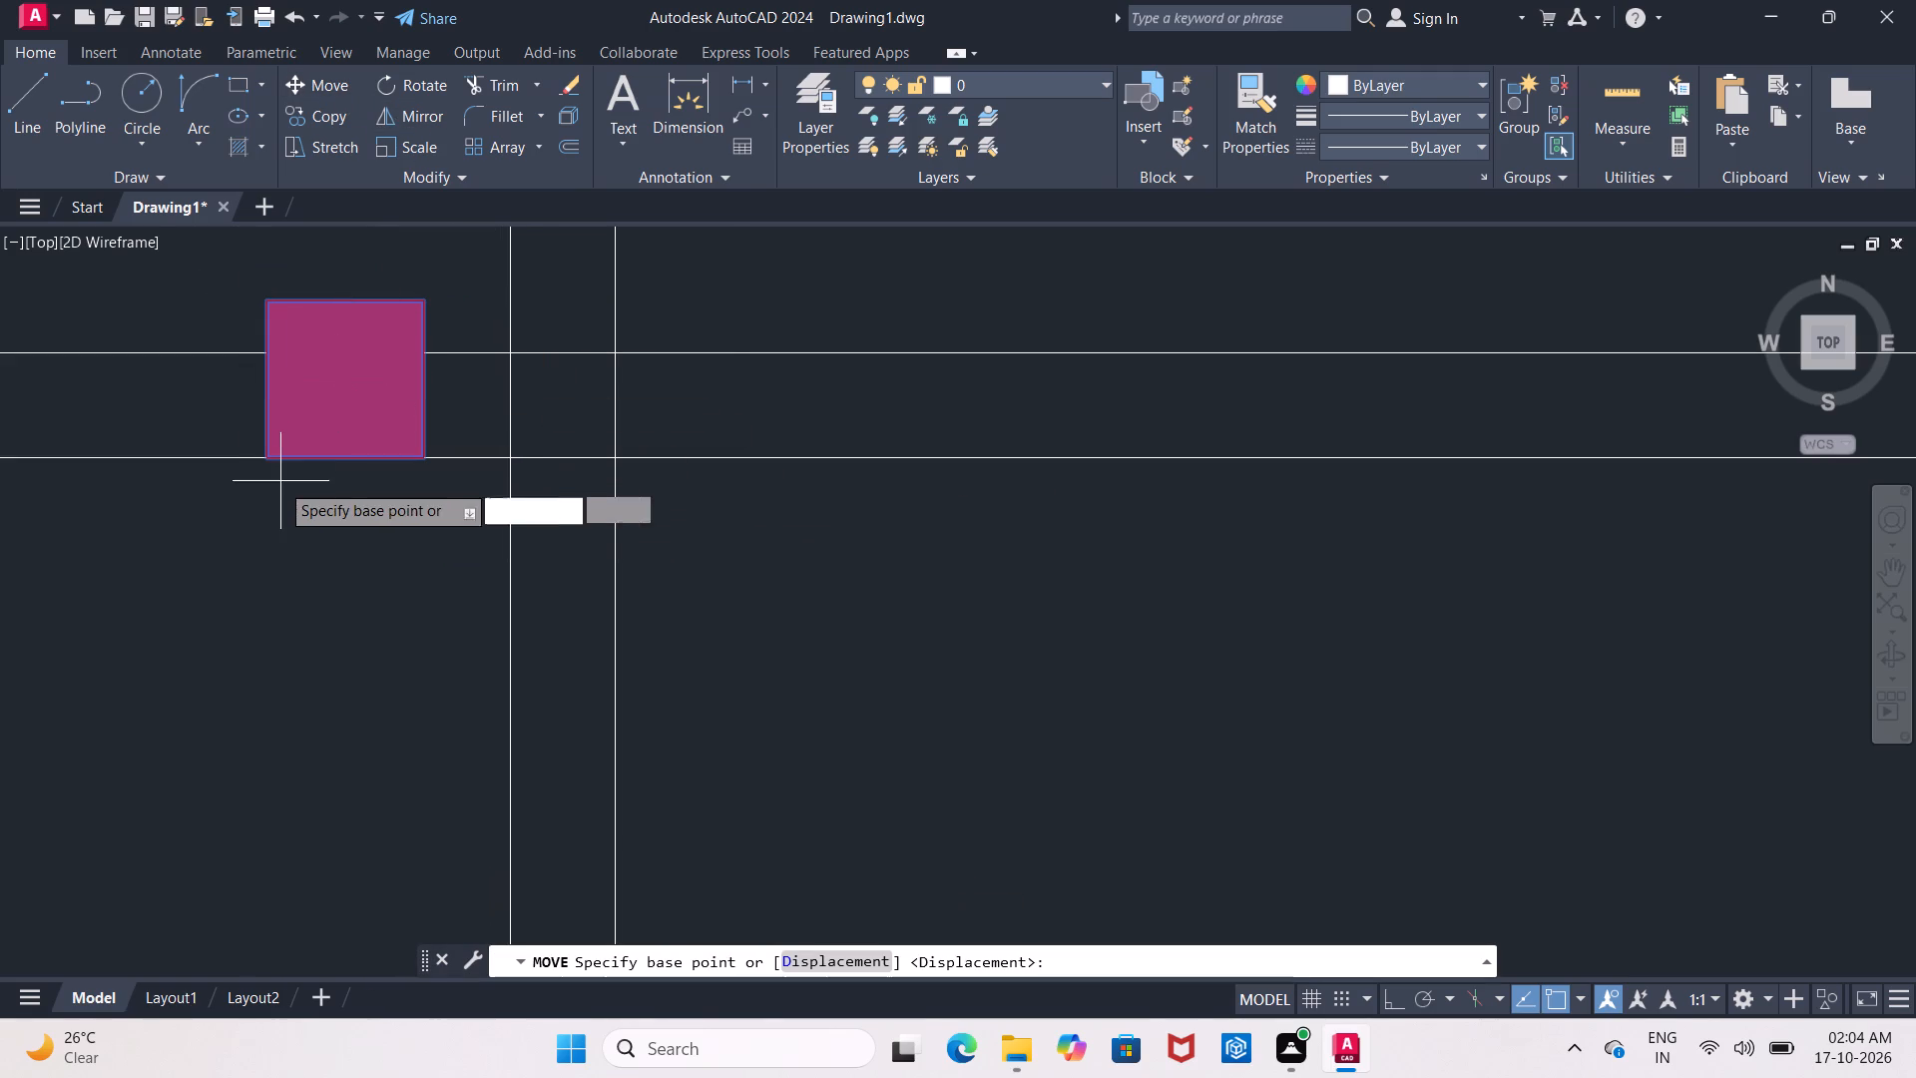
left_click(267, 463)
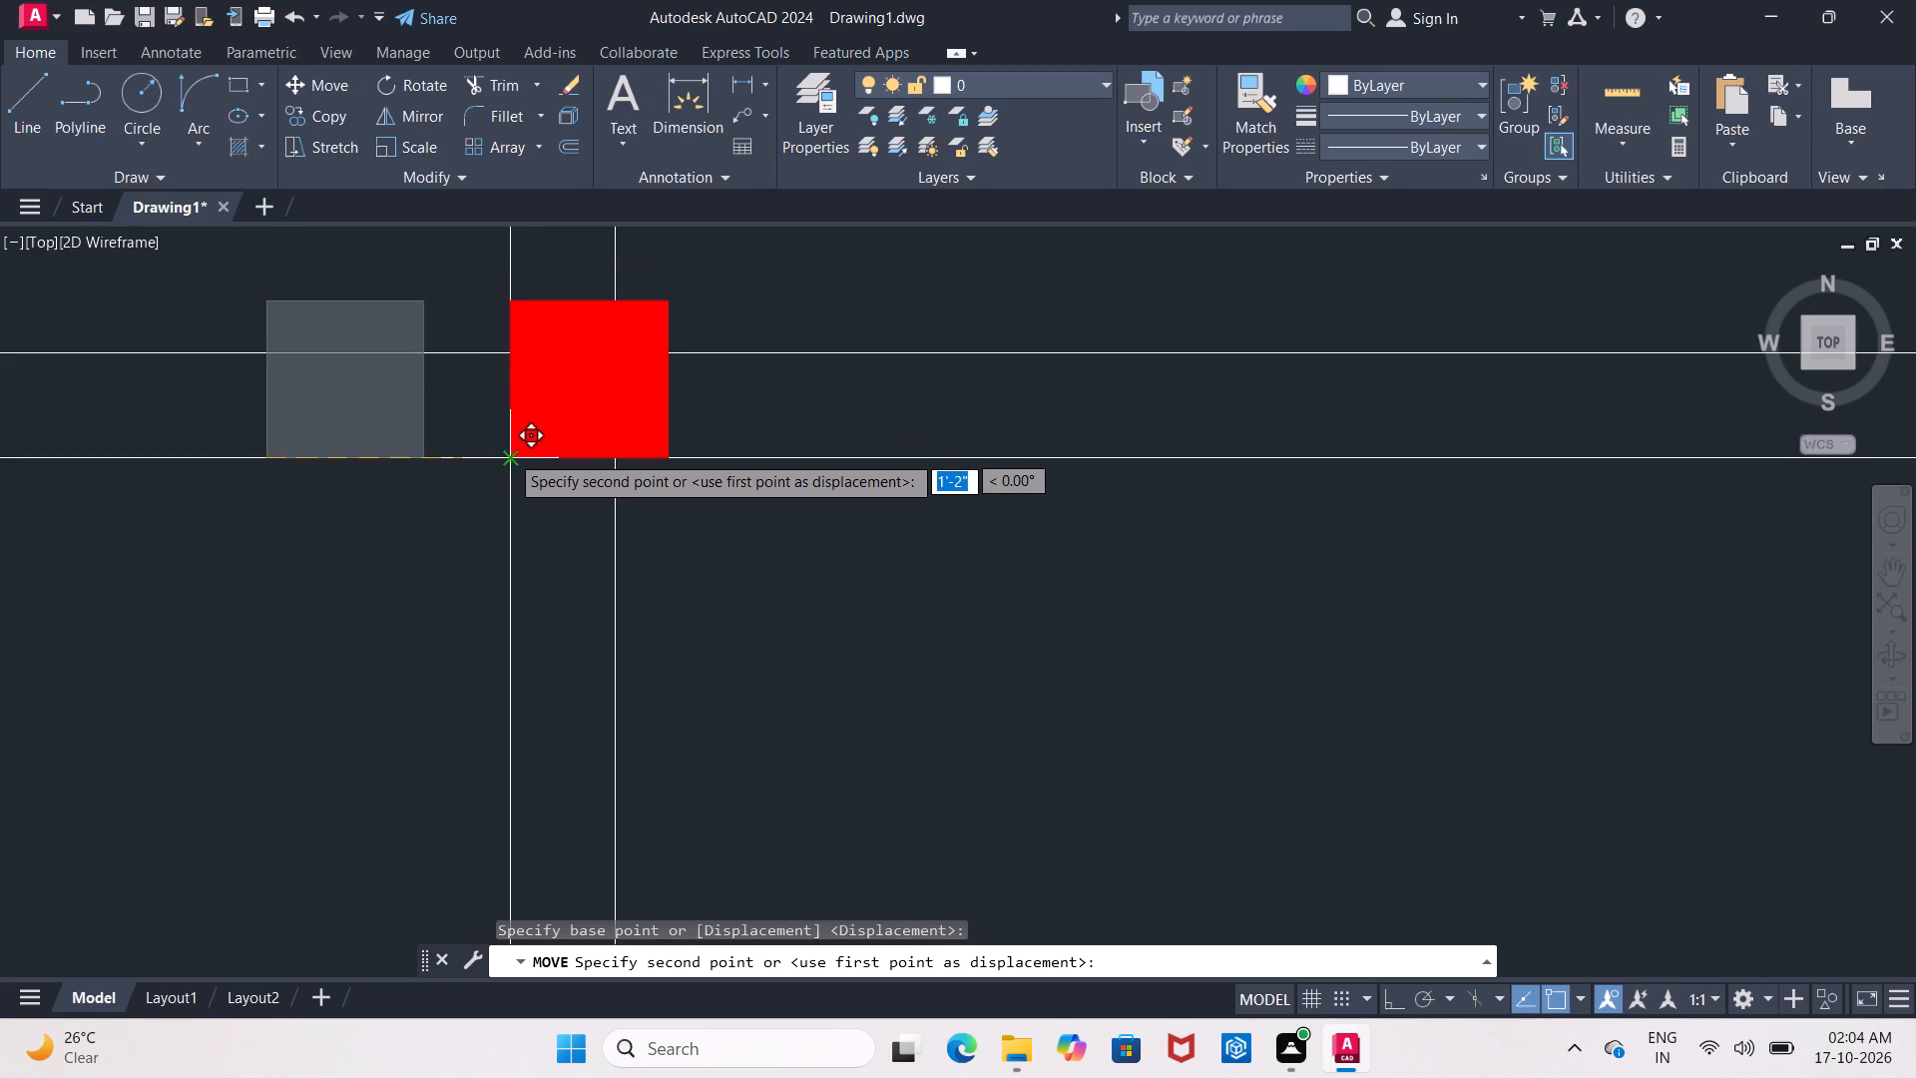
left_click(511, 457)
Copy the lower horizontal wall's right column by its lower-right corner to the right outer wall's outer face, level with the small partitioned room's bottom wall face.
scroll(749, 457, "down", 2)
middle_click_drag(749, 457, 529, 487)
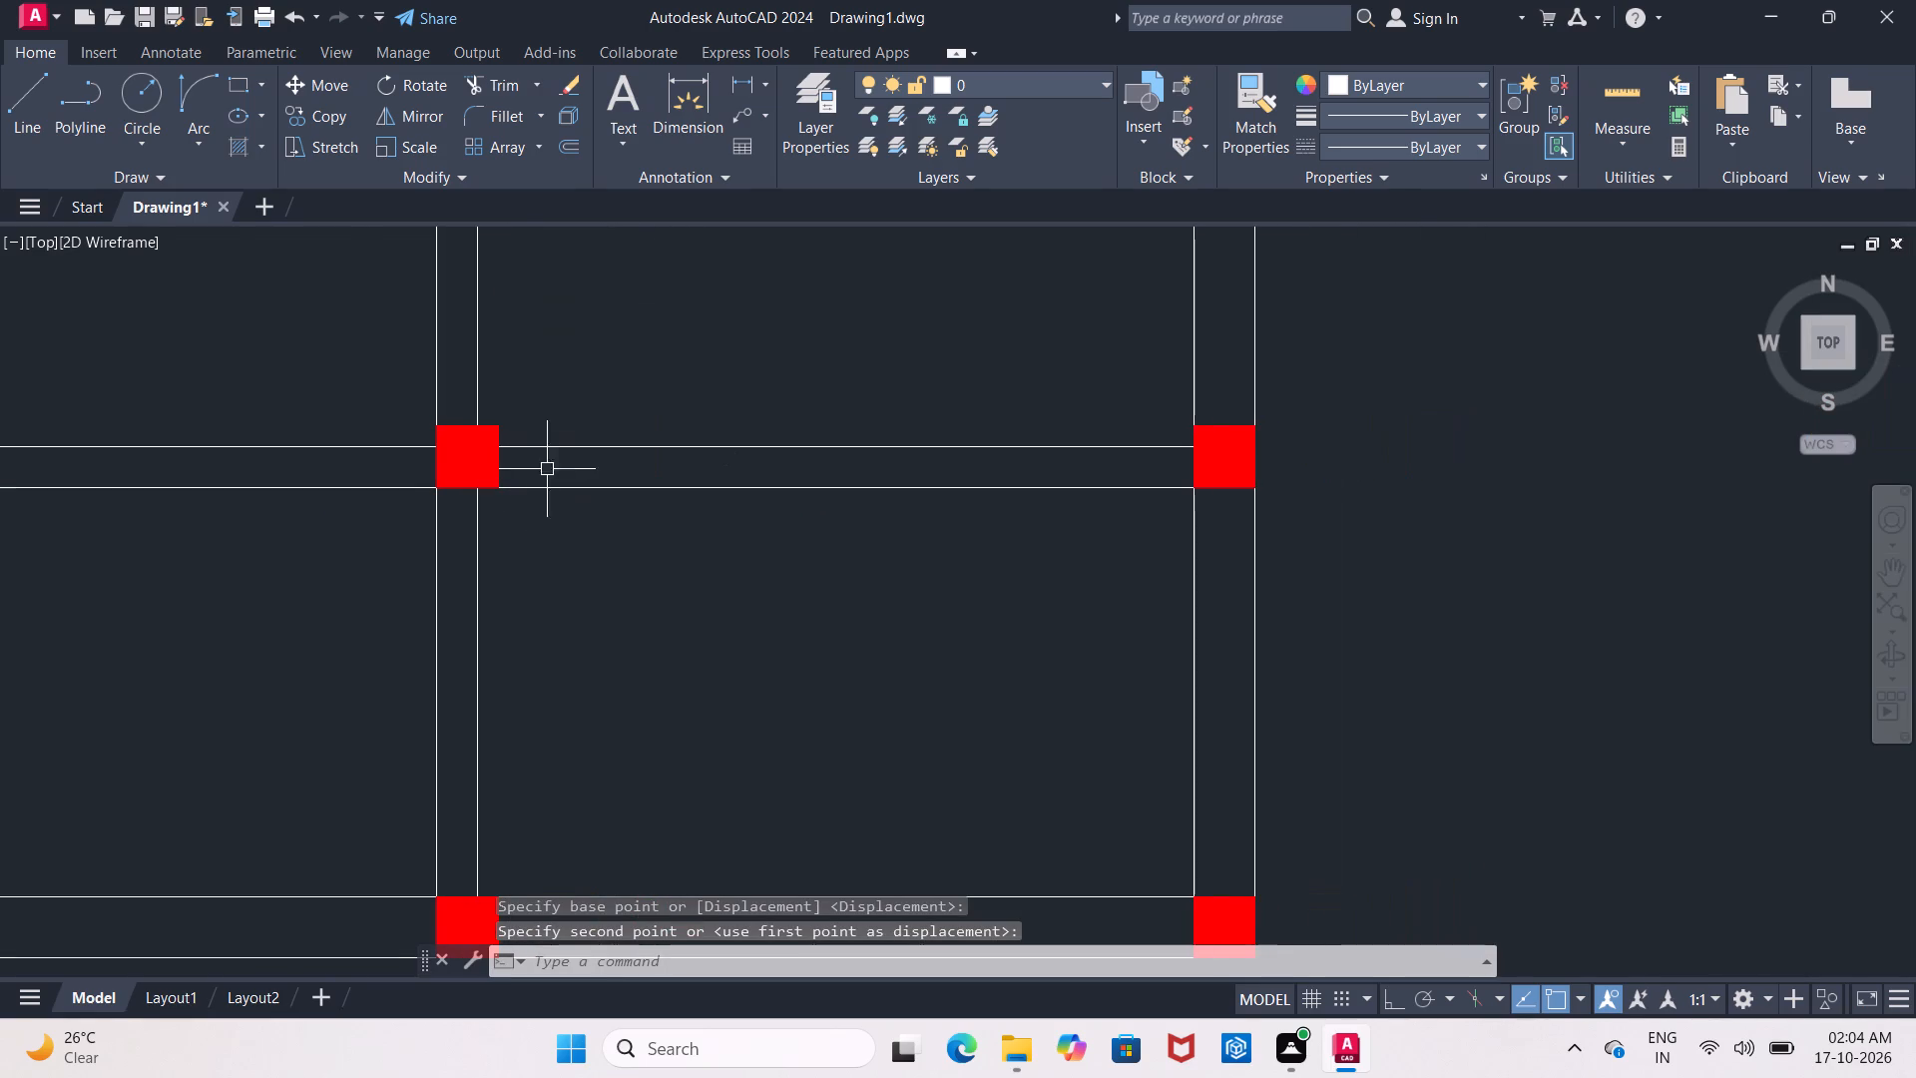
scroll(599, 459, "down", 3)
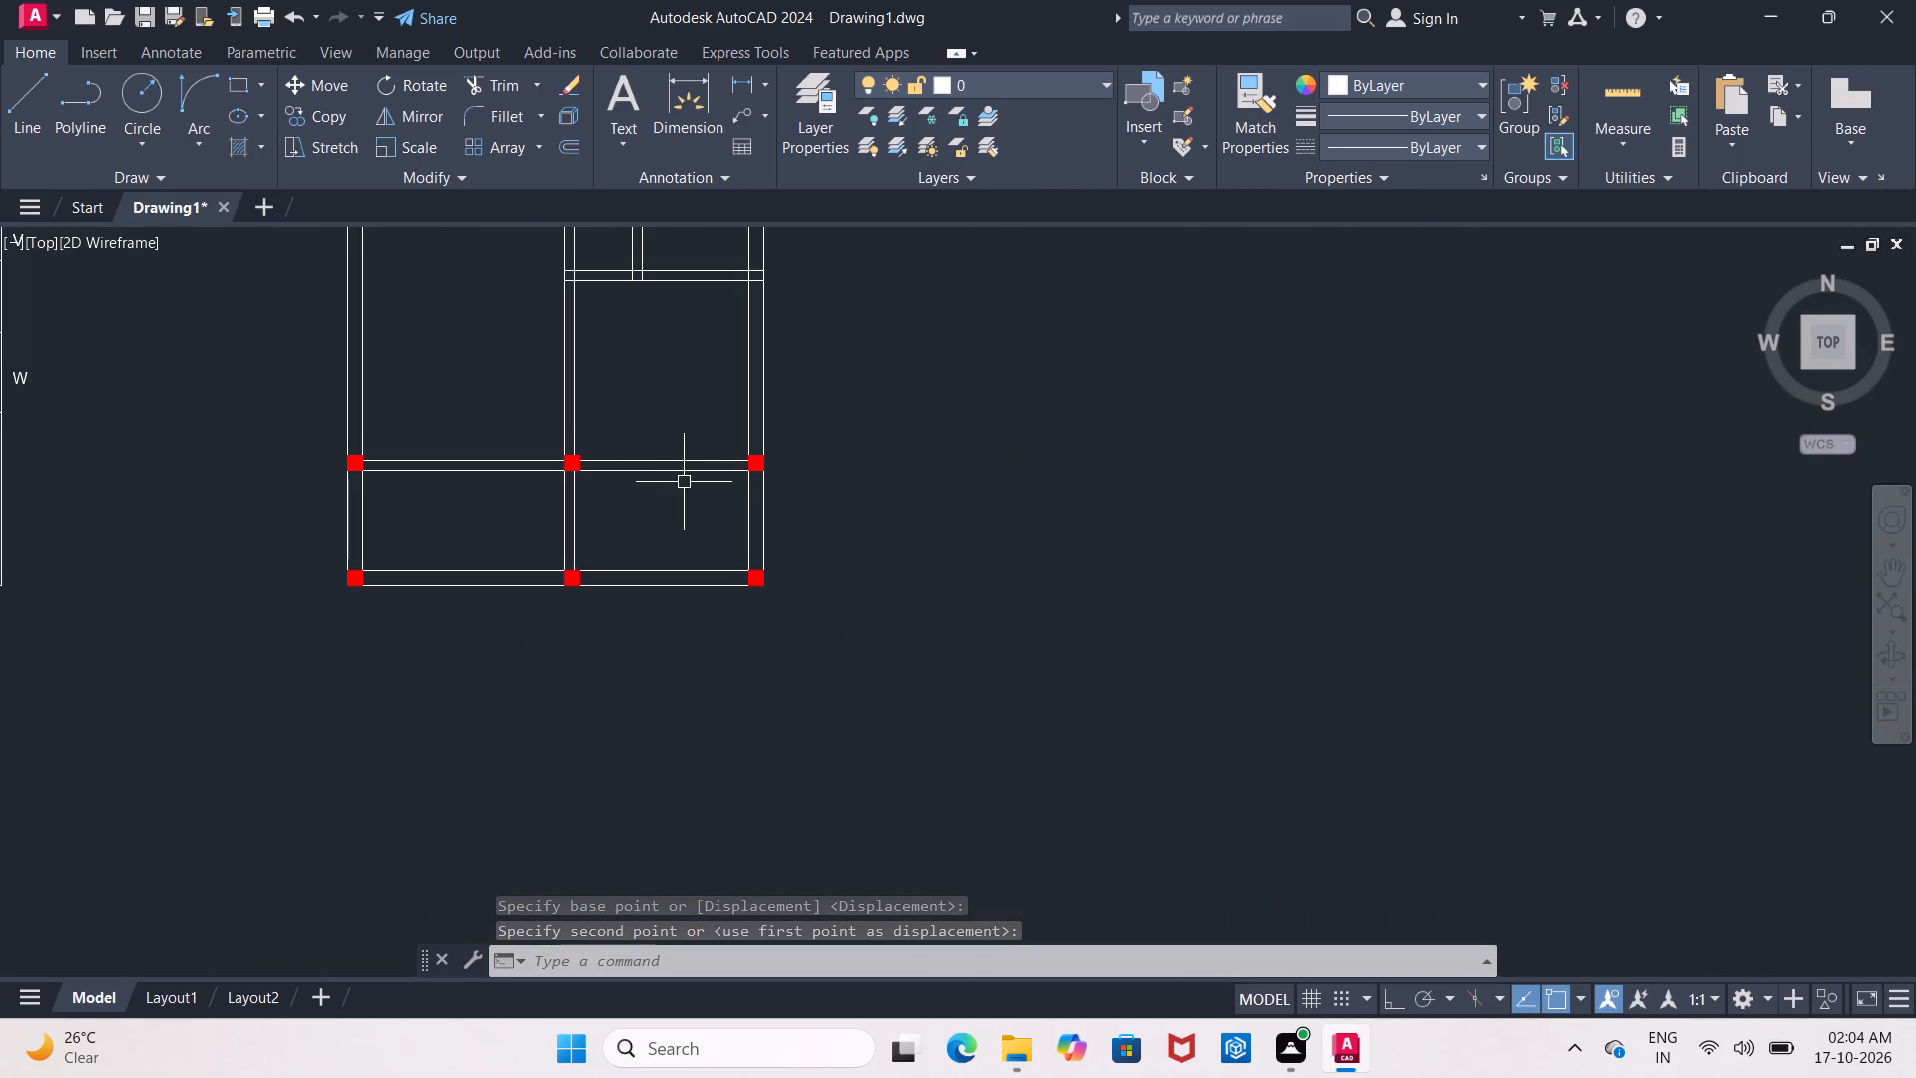
middle_click_drag(684, 420, 648, 493)
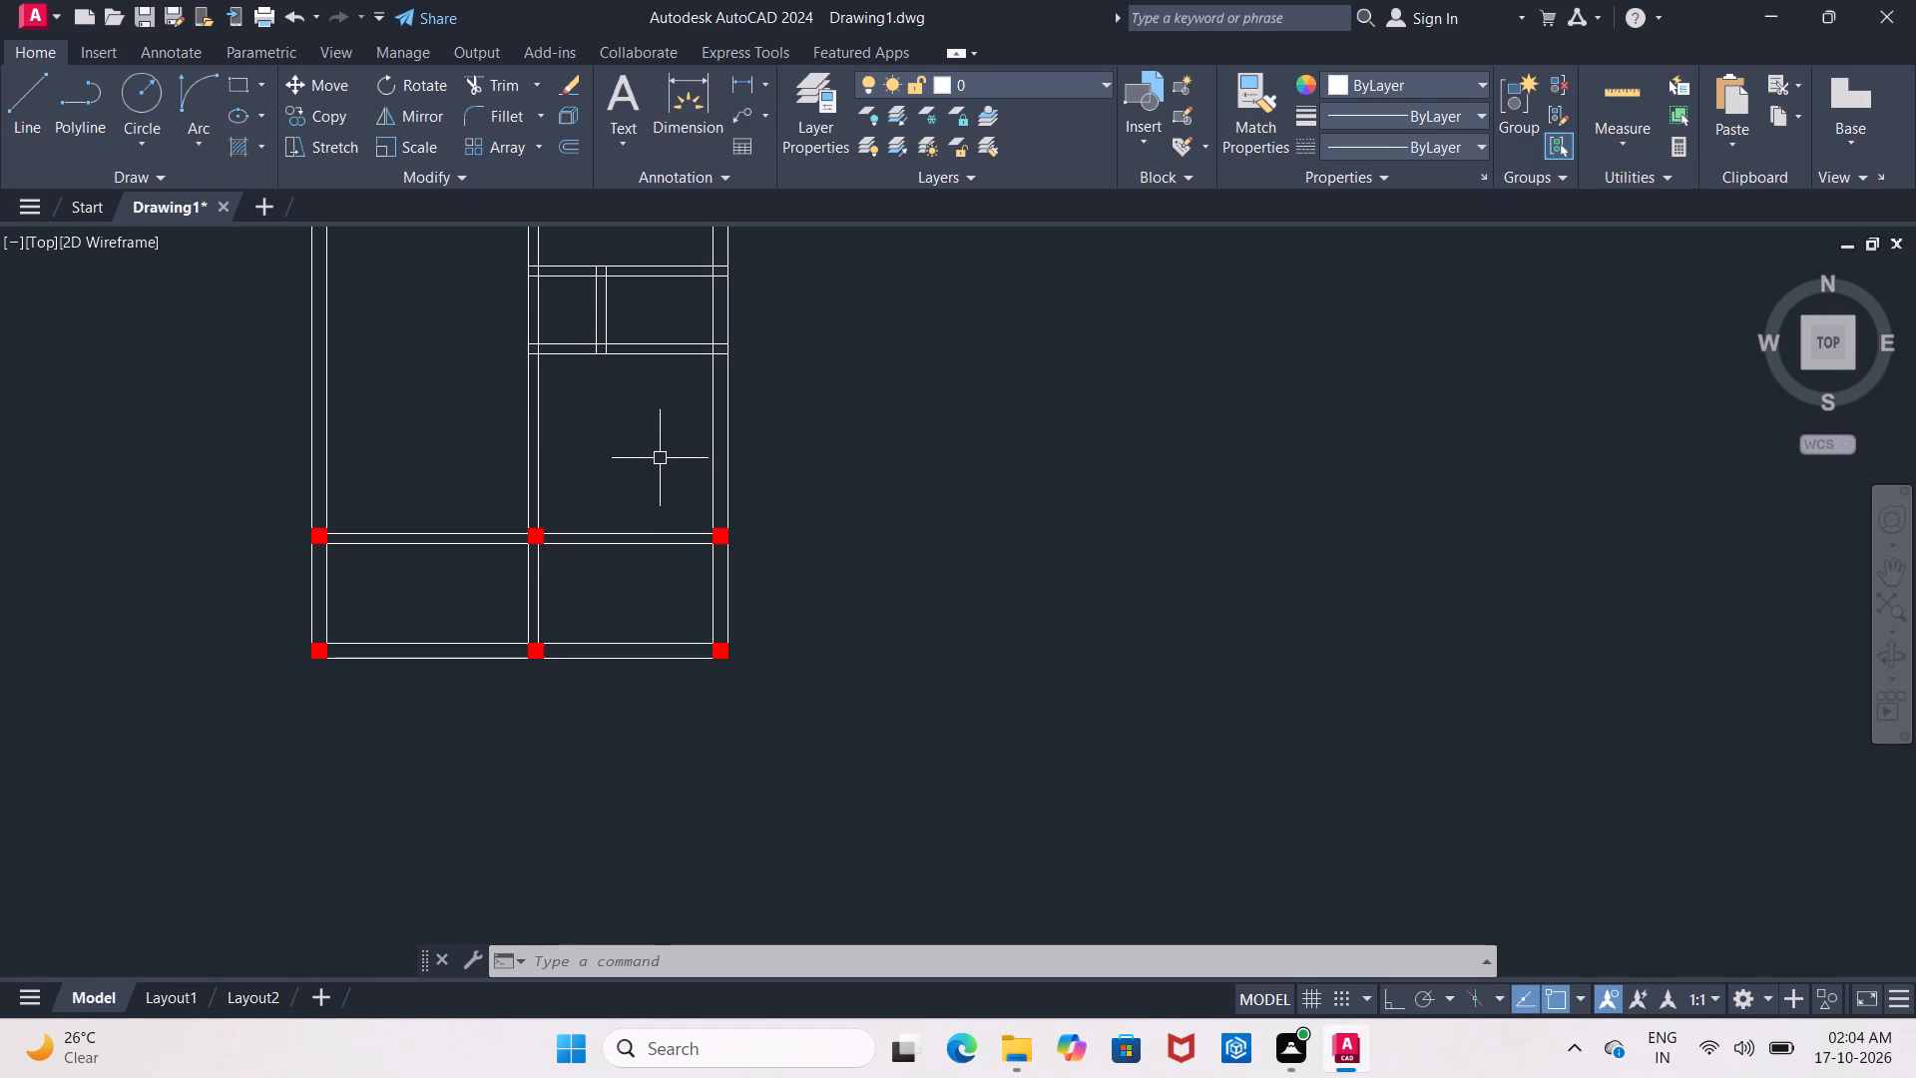
middle_click_drag(660, 457, 647, 518)
scroll(649, 507, "down", 1)
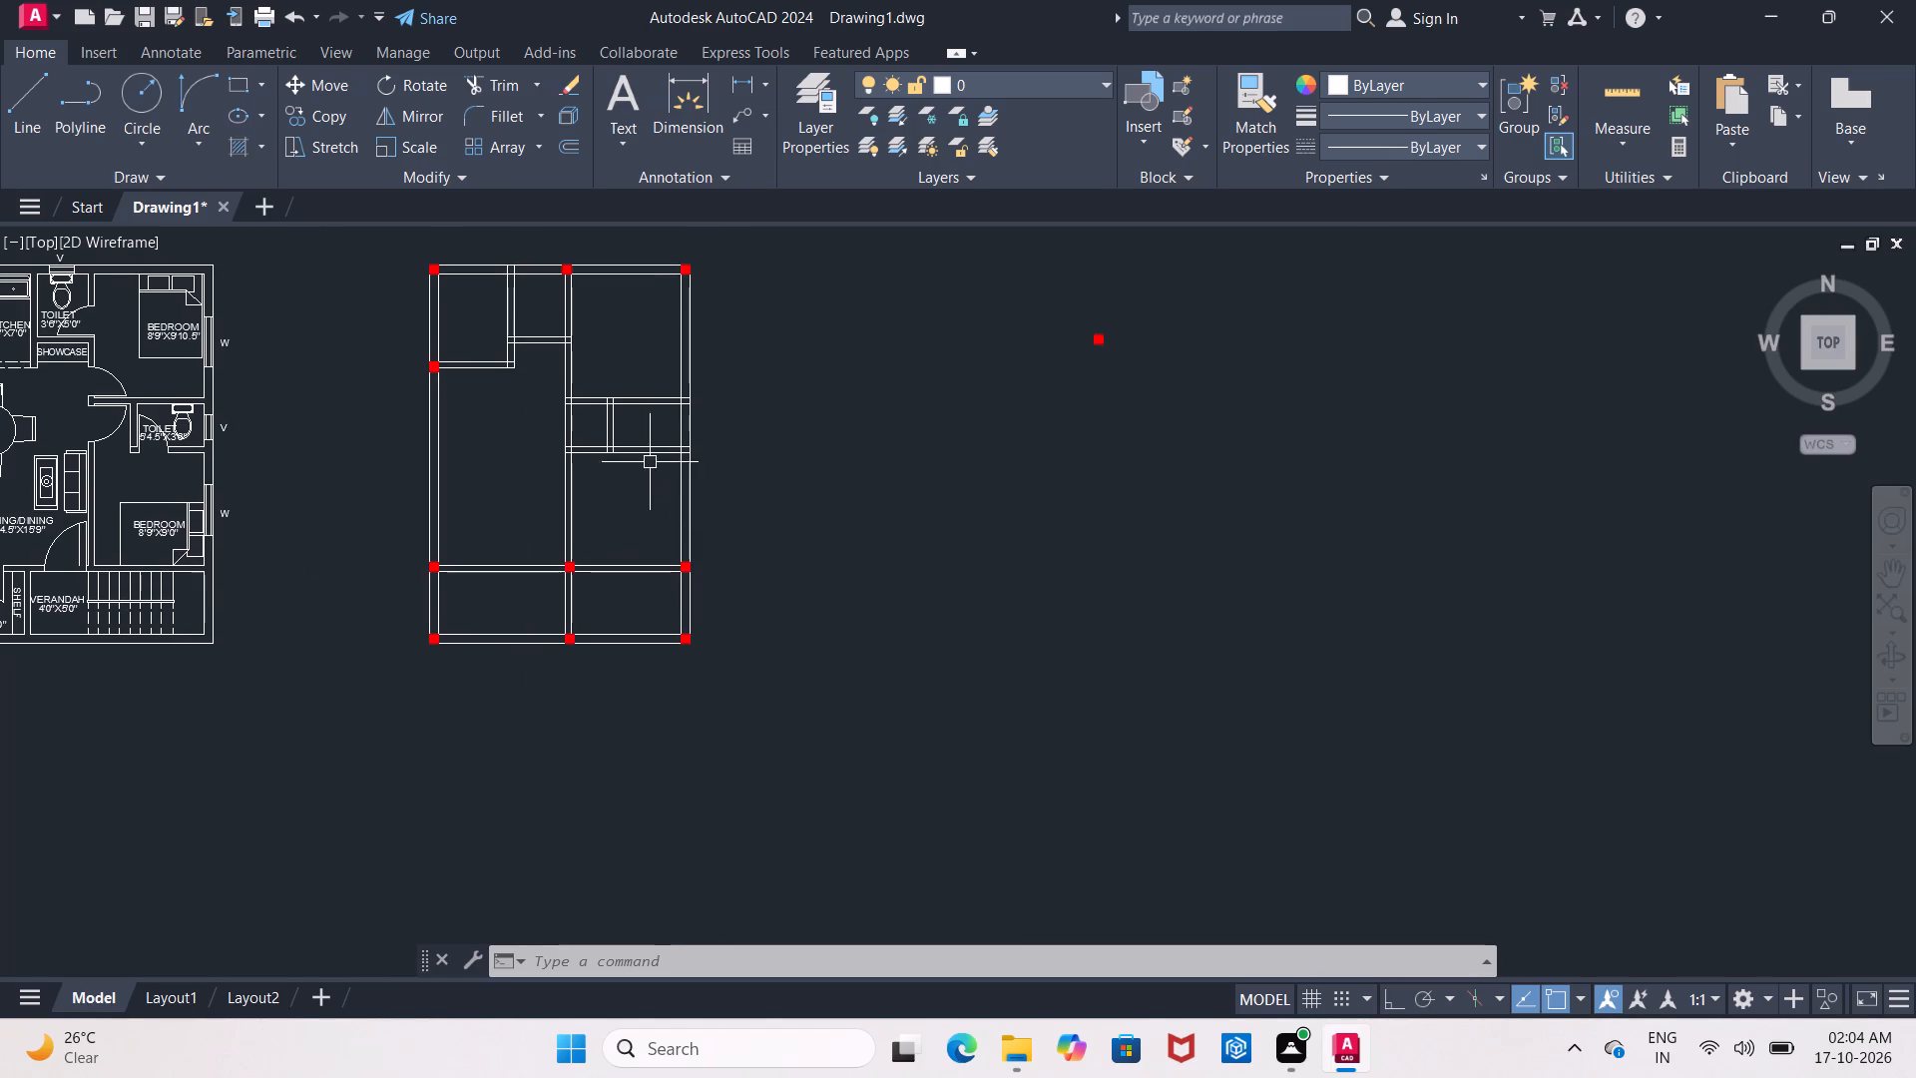
scroll(629, 438, "up", 3)
scroll(627, 436, "down", 1)
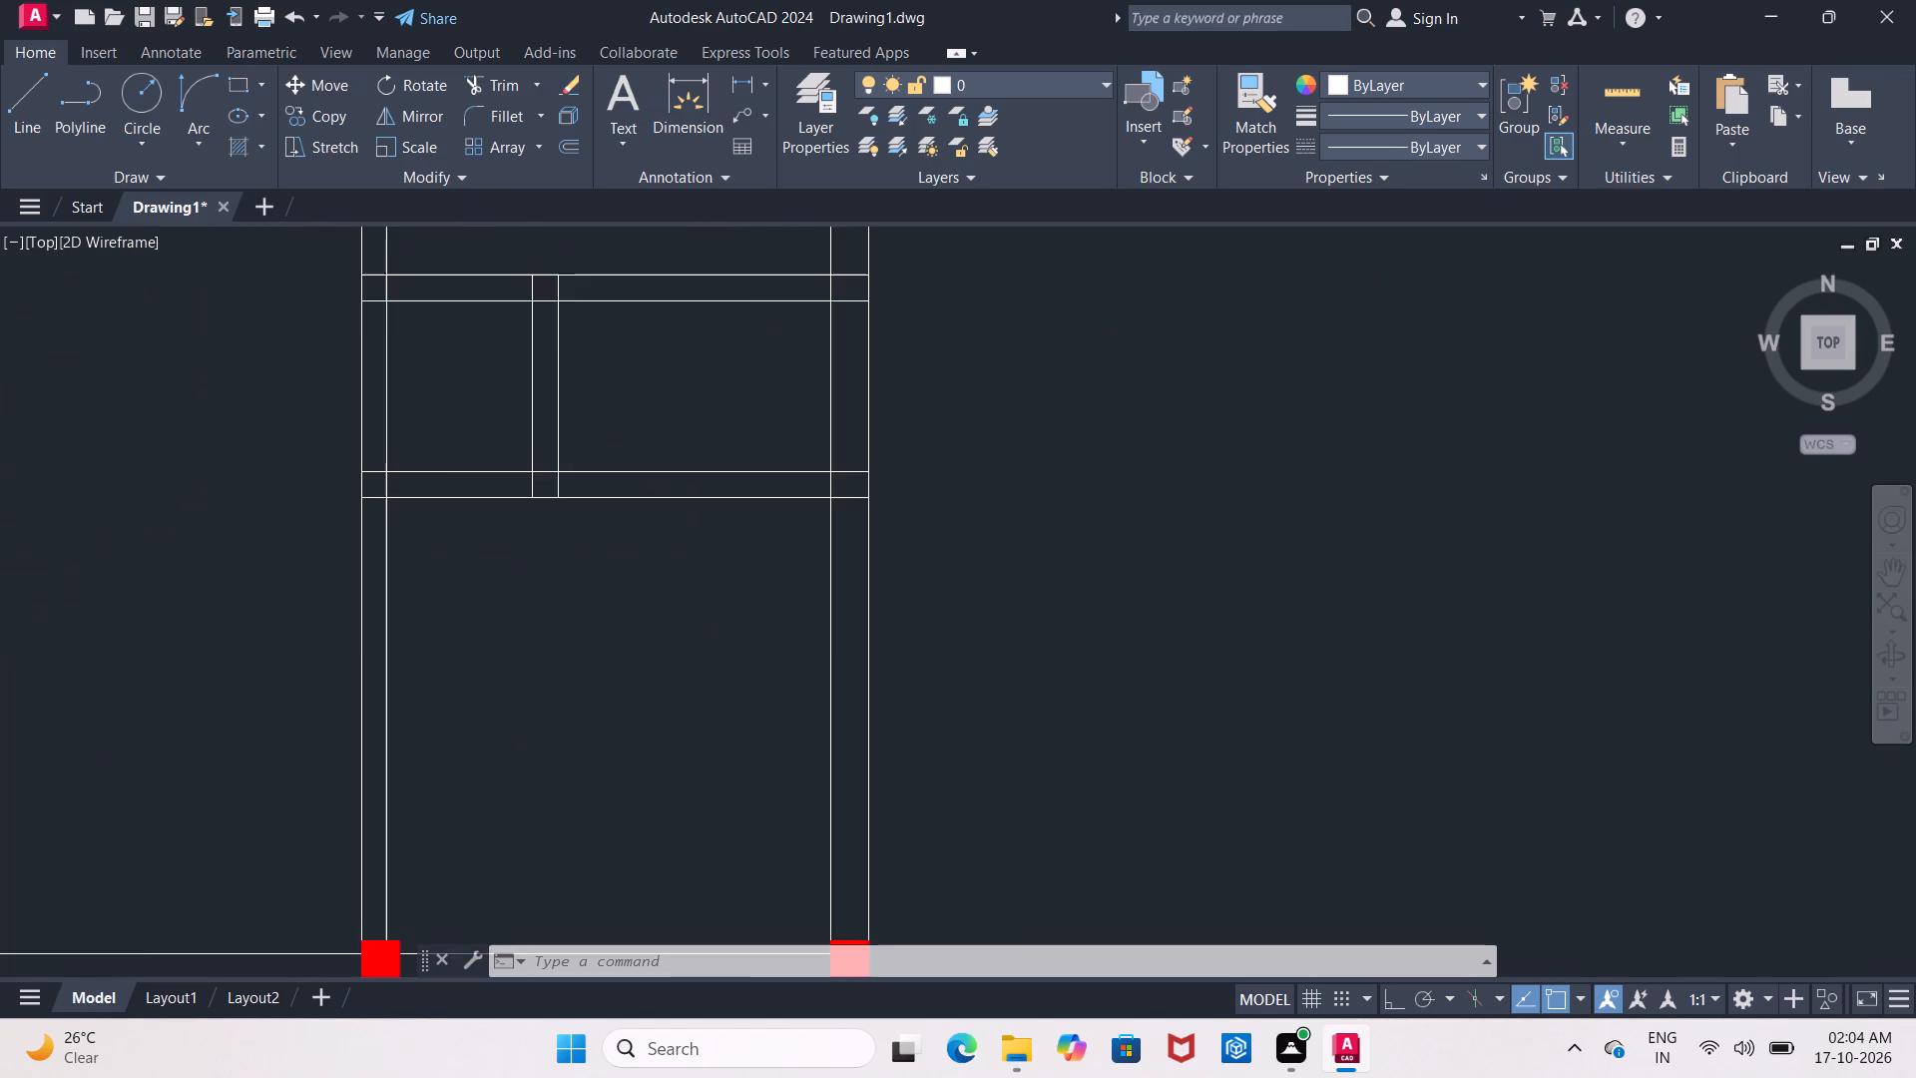
scroll(627, 436, "down", 1)
middle_click_drag(626, 443, 623, 458)
left_click(686, 616)
left_click(765, 748)
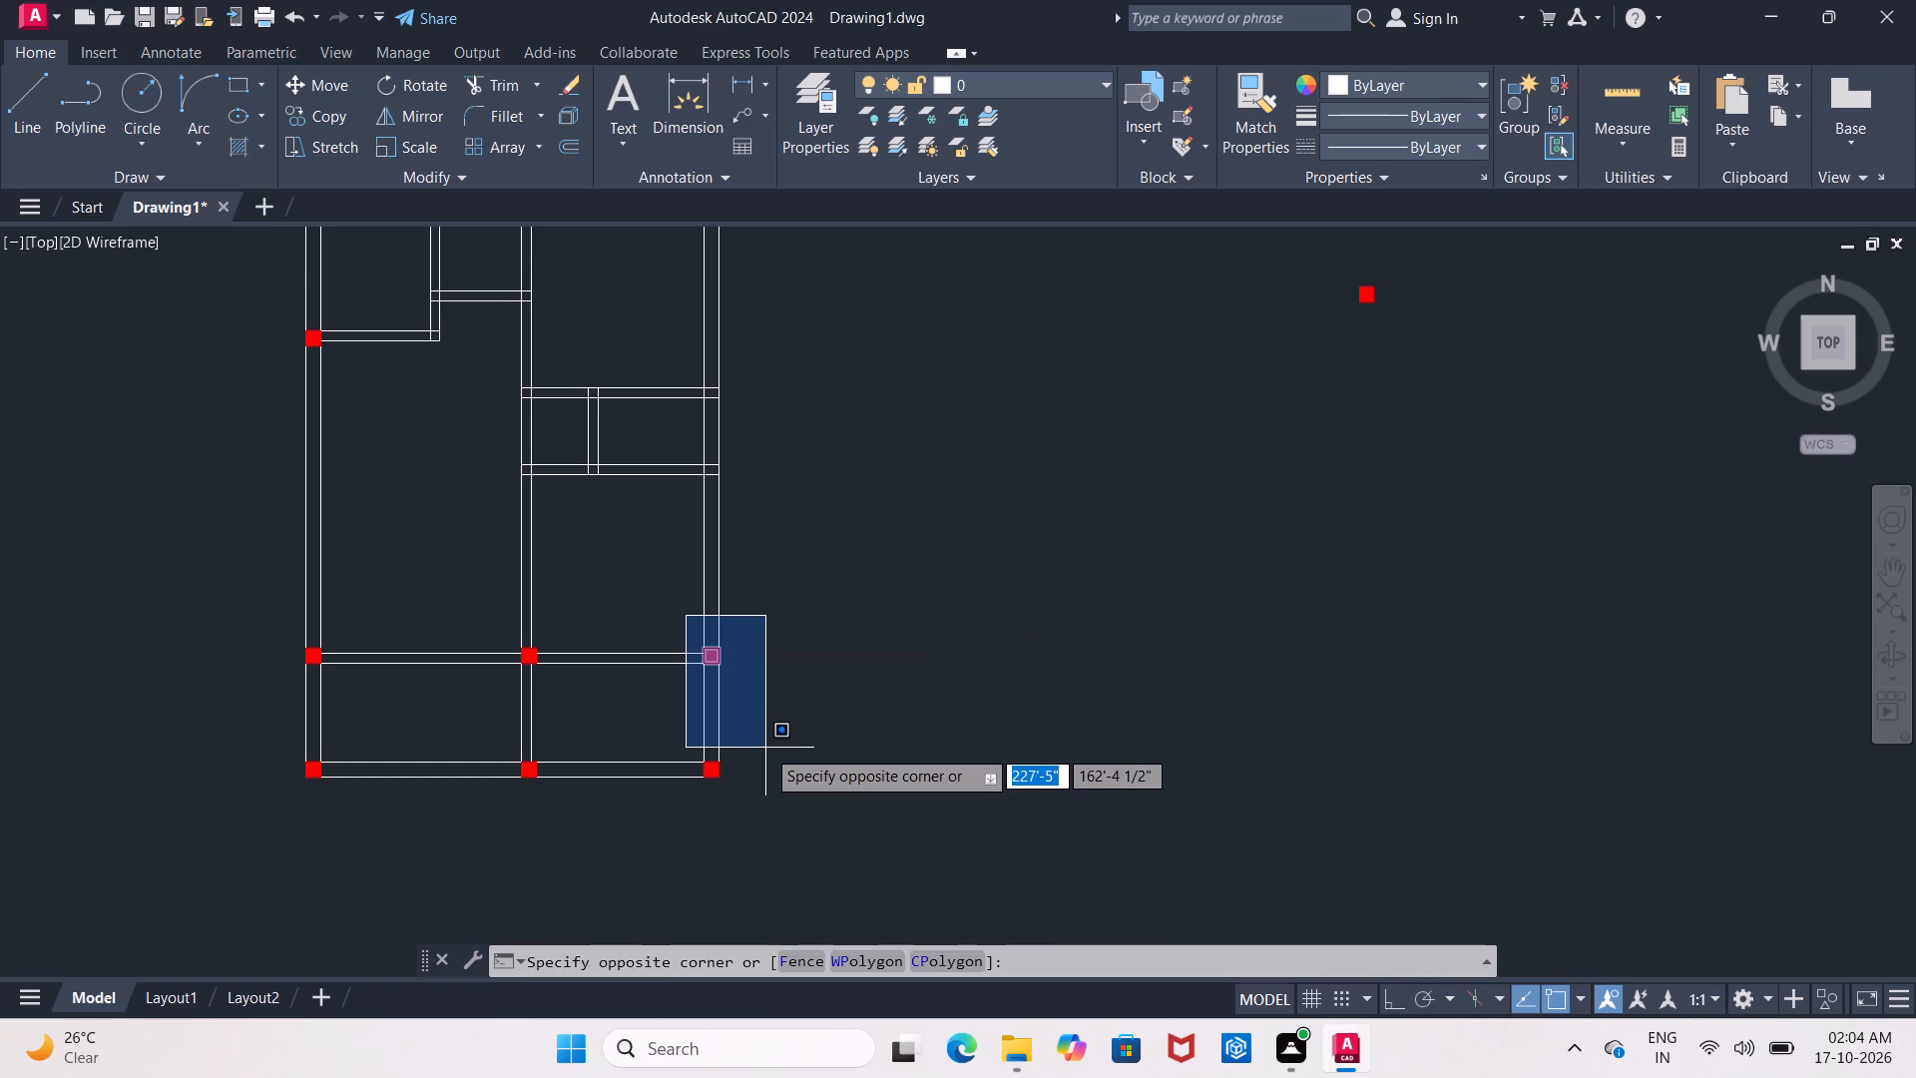
left_click(339, 115)
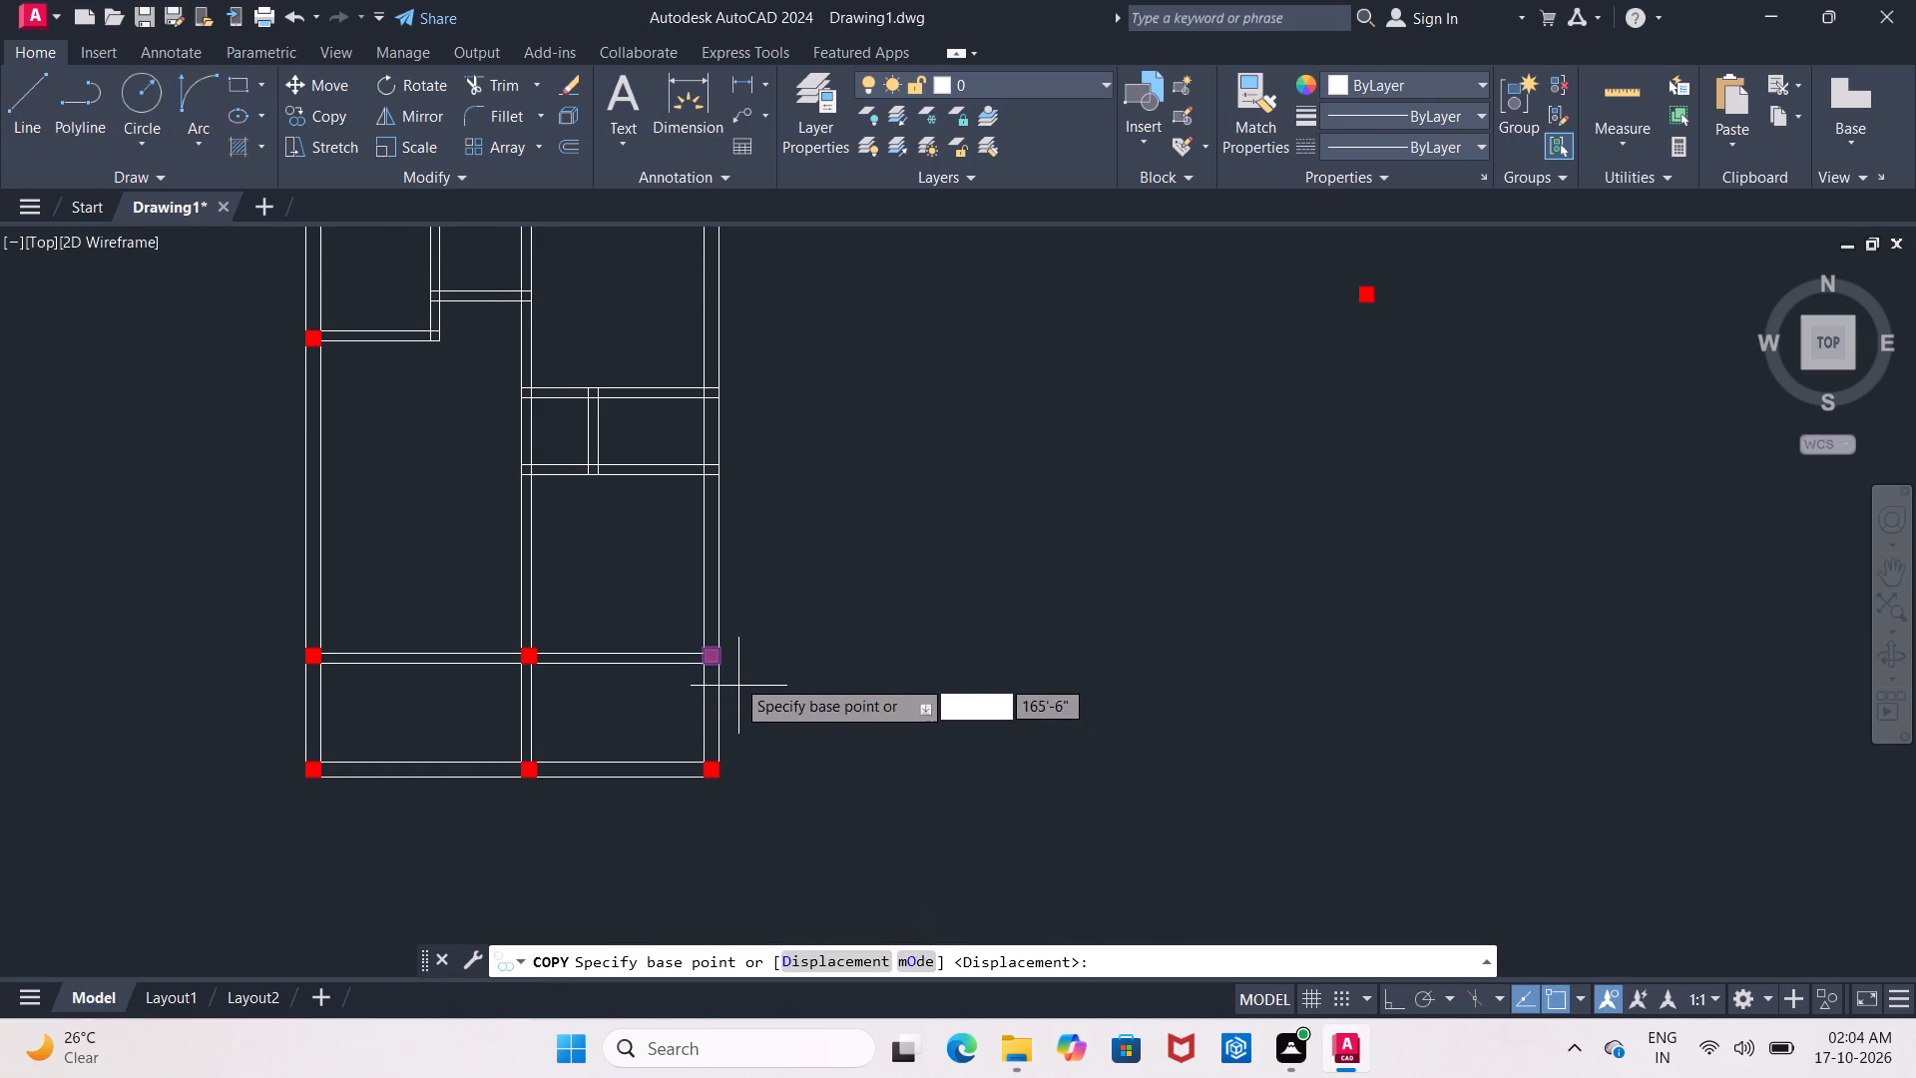
scroll(728, 662, "up", 3)
left_click(670, 675)
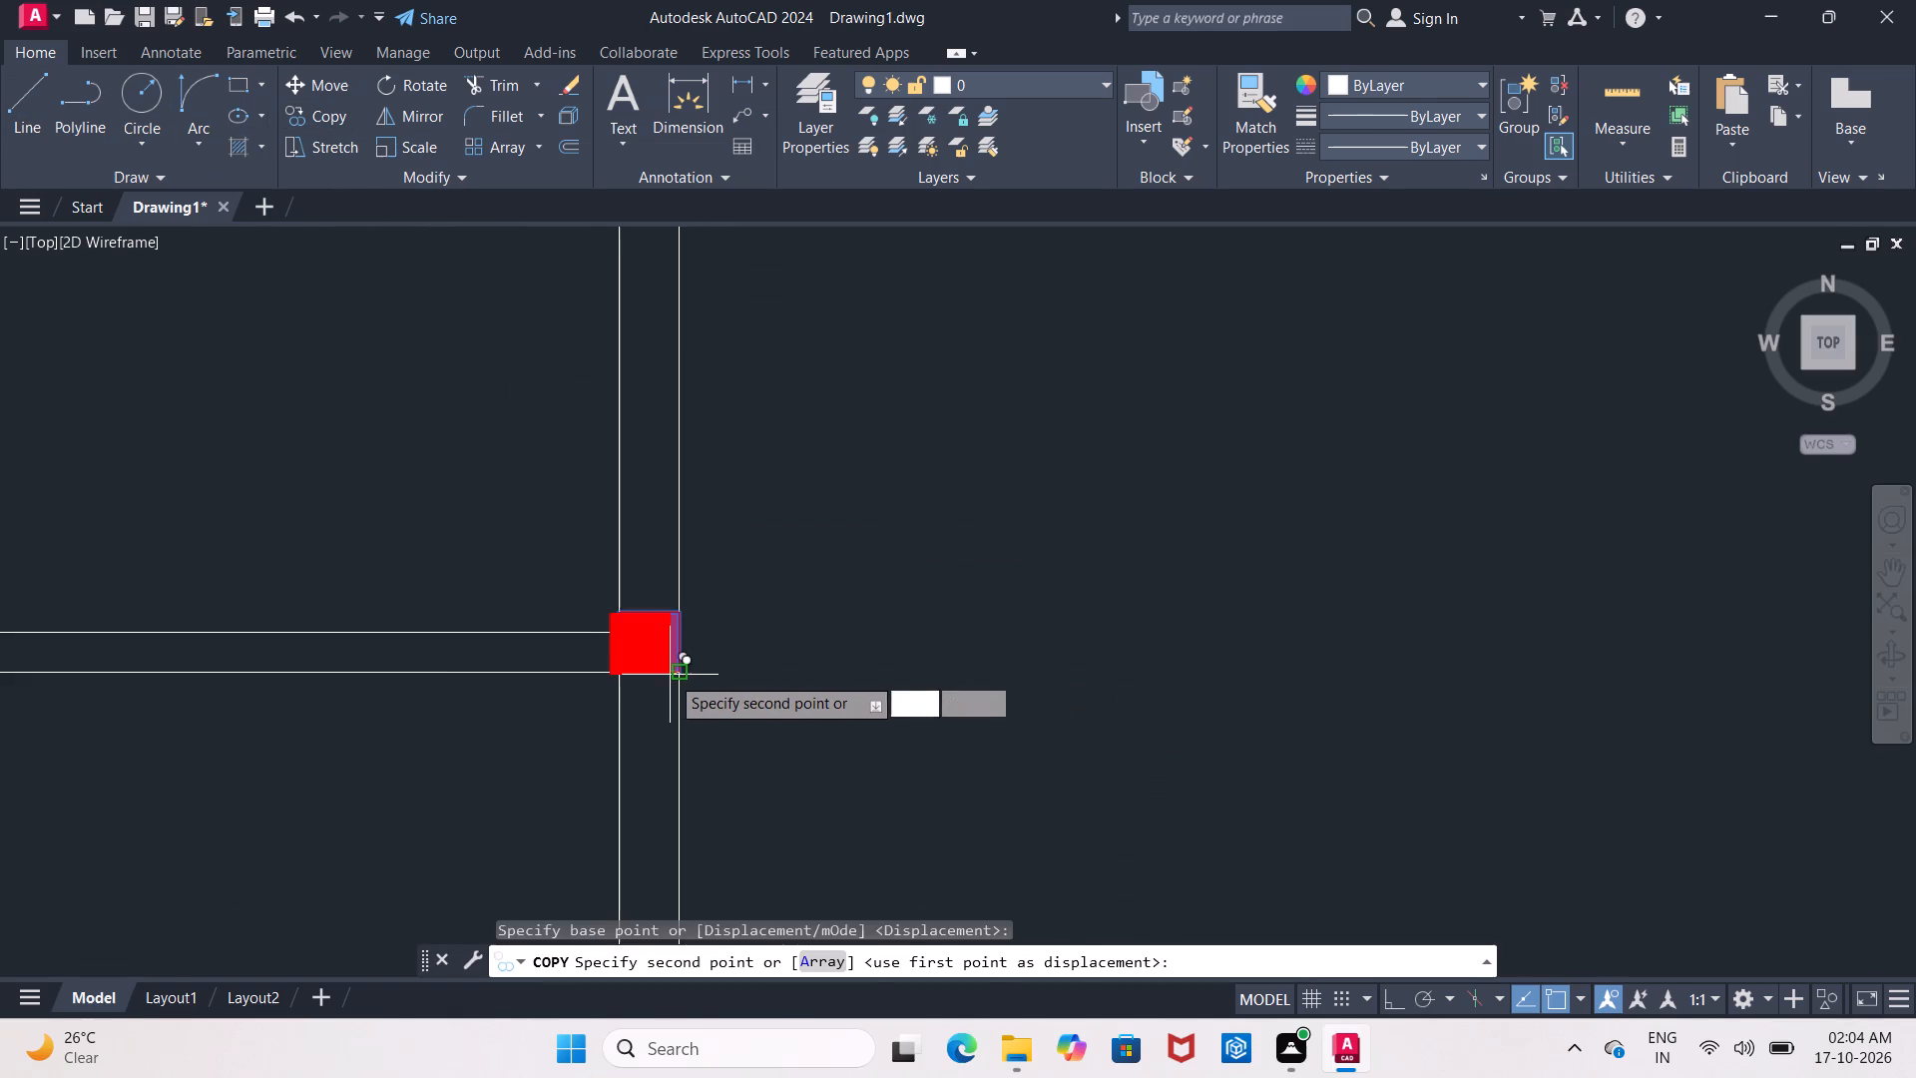
middle_click_drag(672, 510, 725, 877)
scroll(725, 877, "down", 1)
scroll(733, 522, "up", 2)
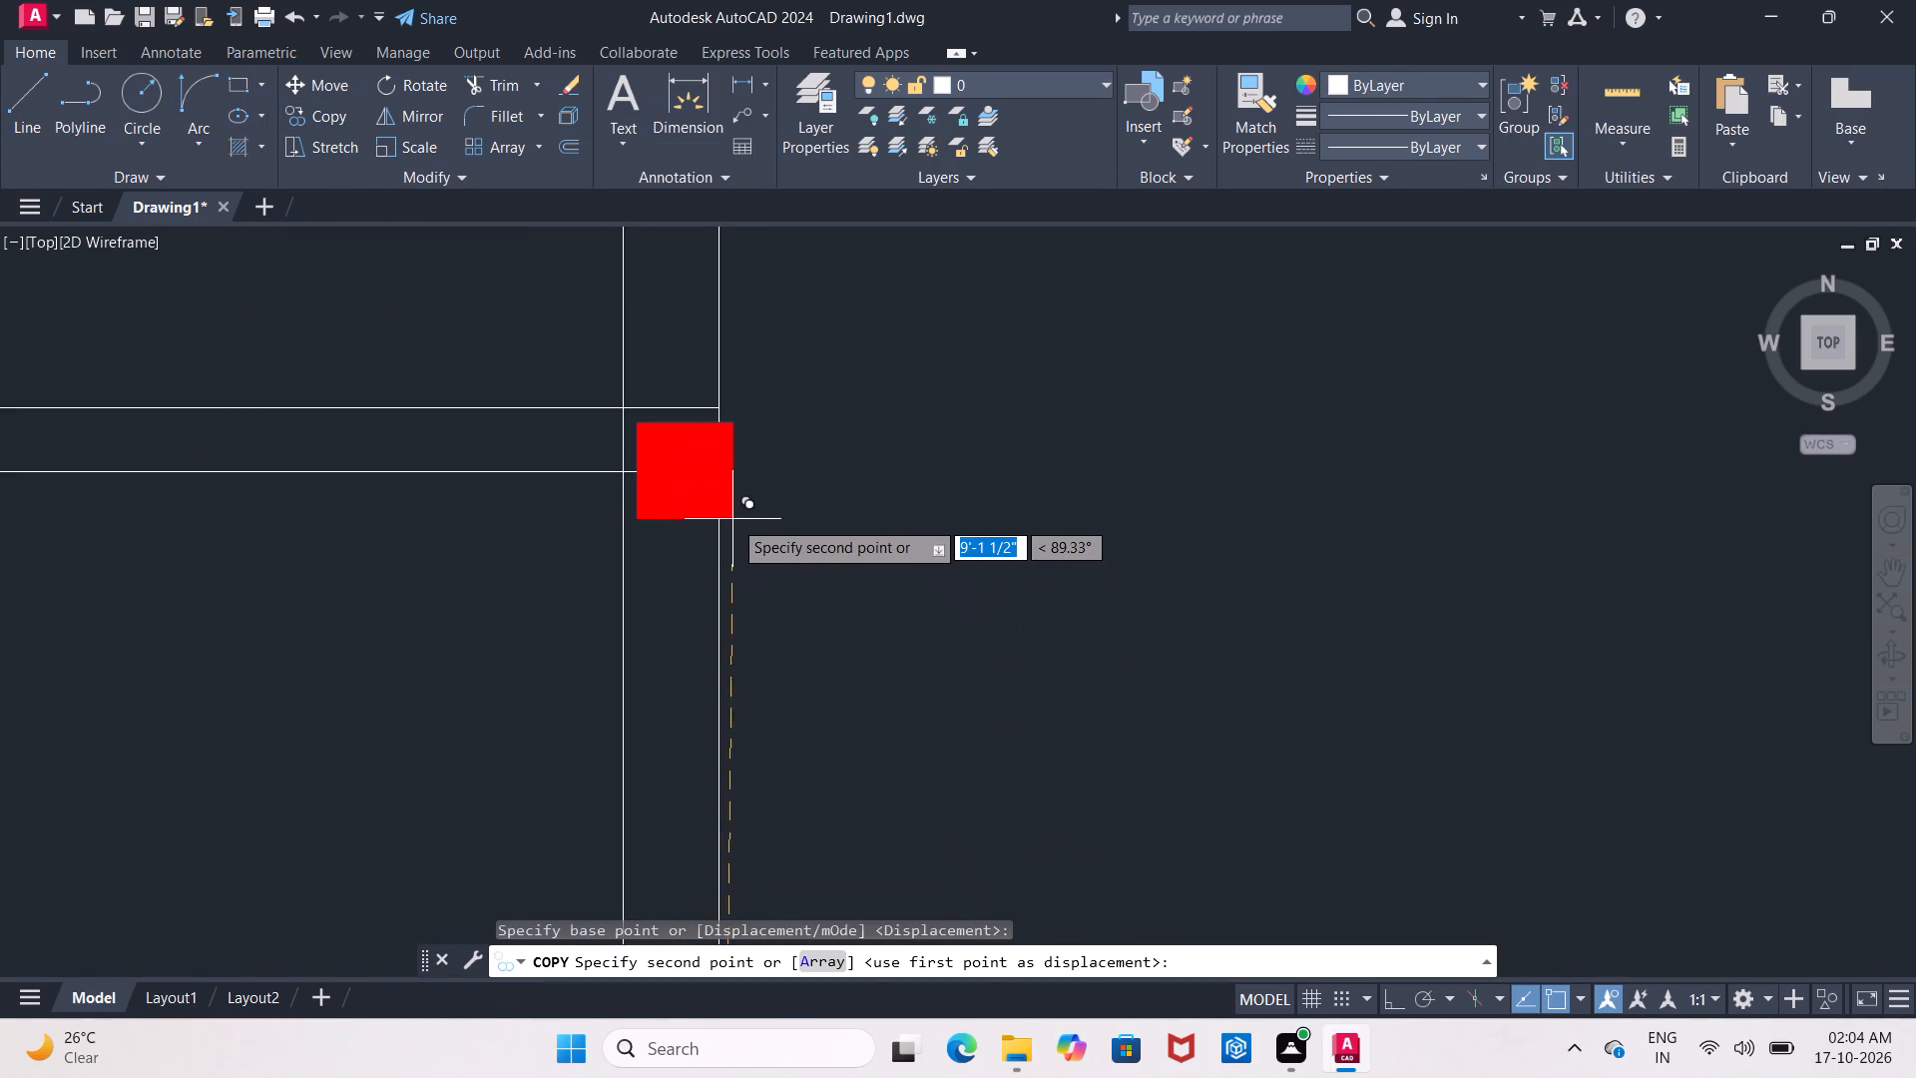
scroll(732, 519, "up", 2)
middle_click_drag(705, 434, 755, 641)
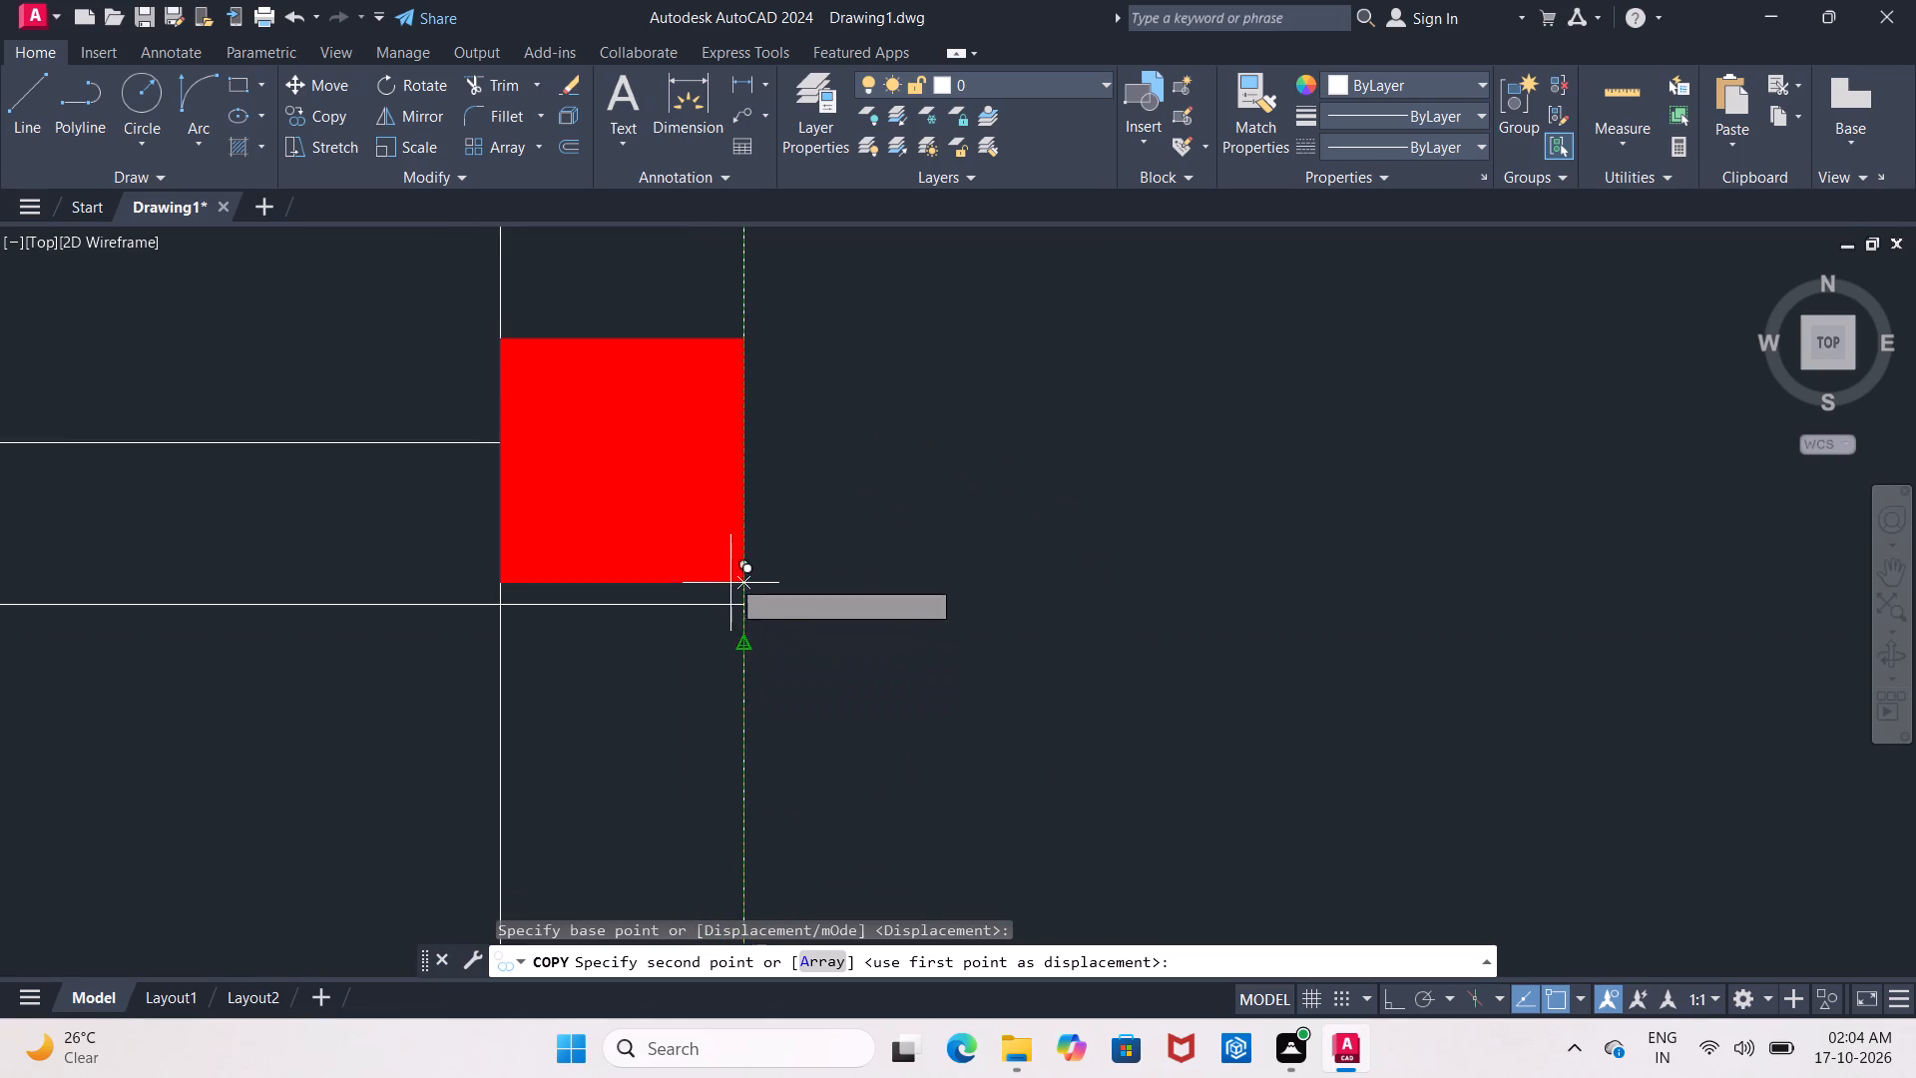
left_click(747, 607)
Place another column copy at the left end of the small partitioned room's bottom wall, its lower-right corner on the middle vertical wall's left face.
middle_click_drag(590, 648, 774, 645)
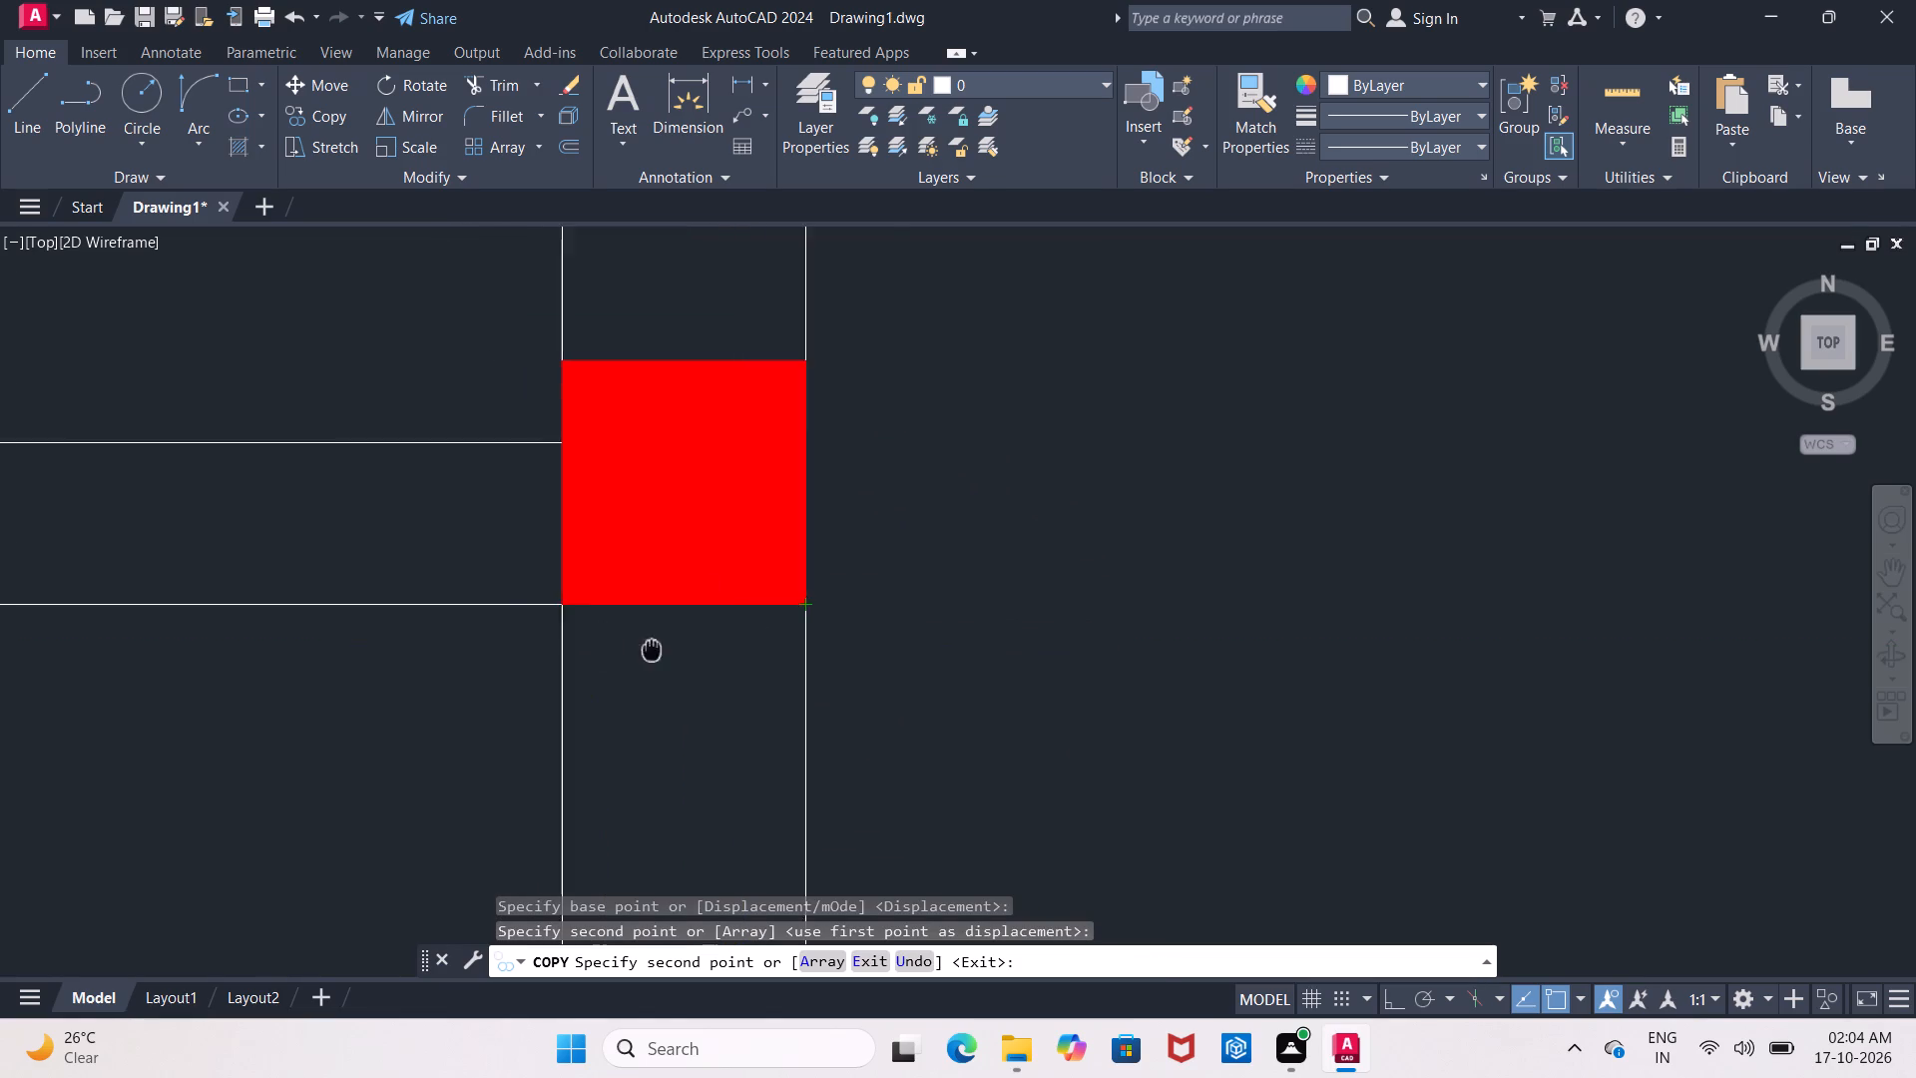
middle_click_drag(774, 645, 949, 631)
scroll(949, 631, "down", 3)
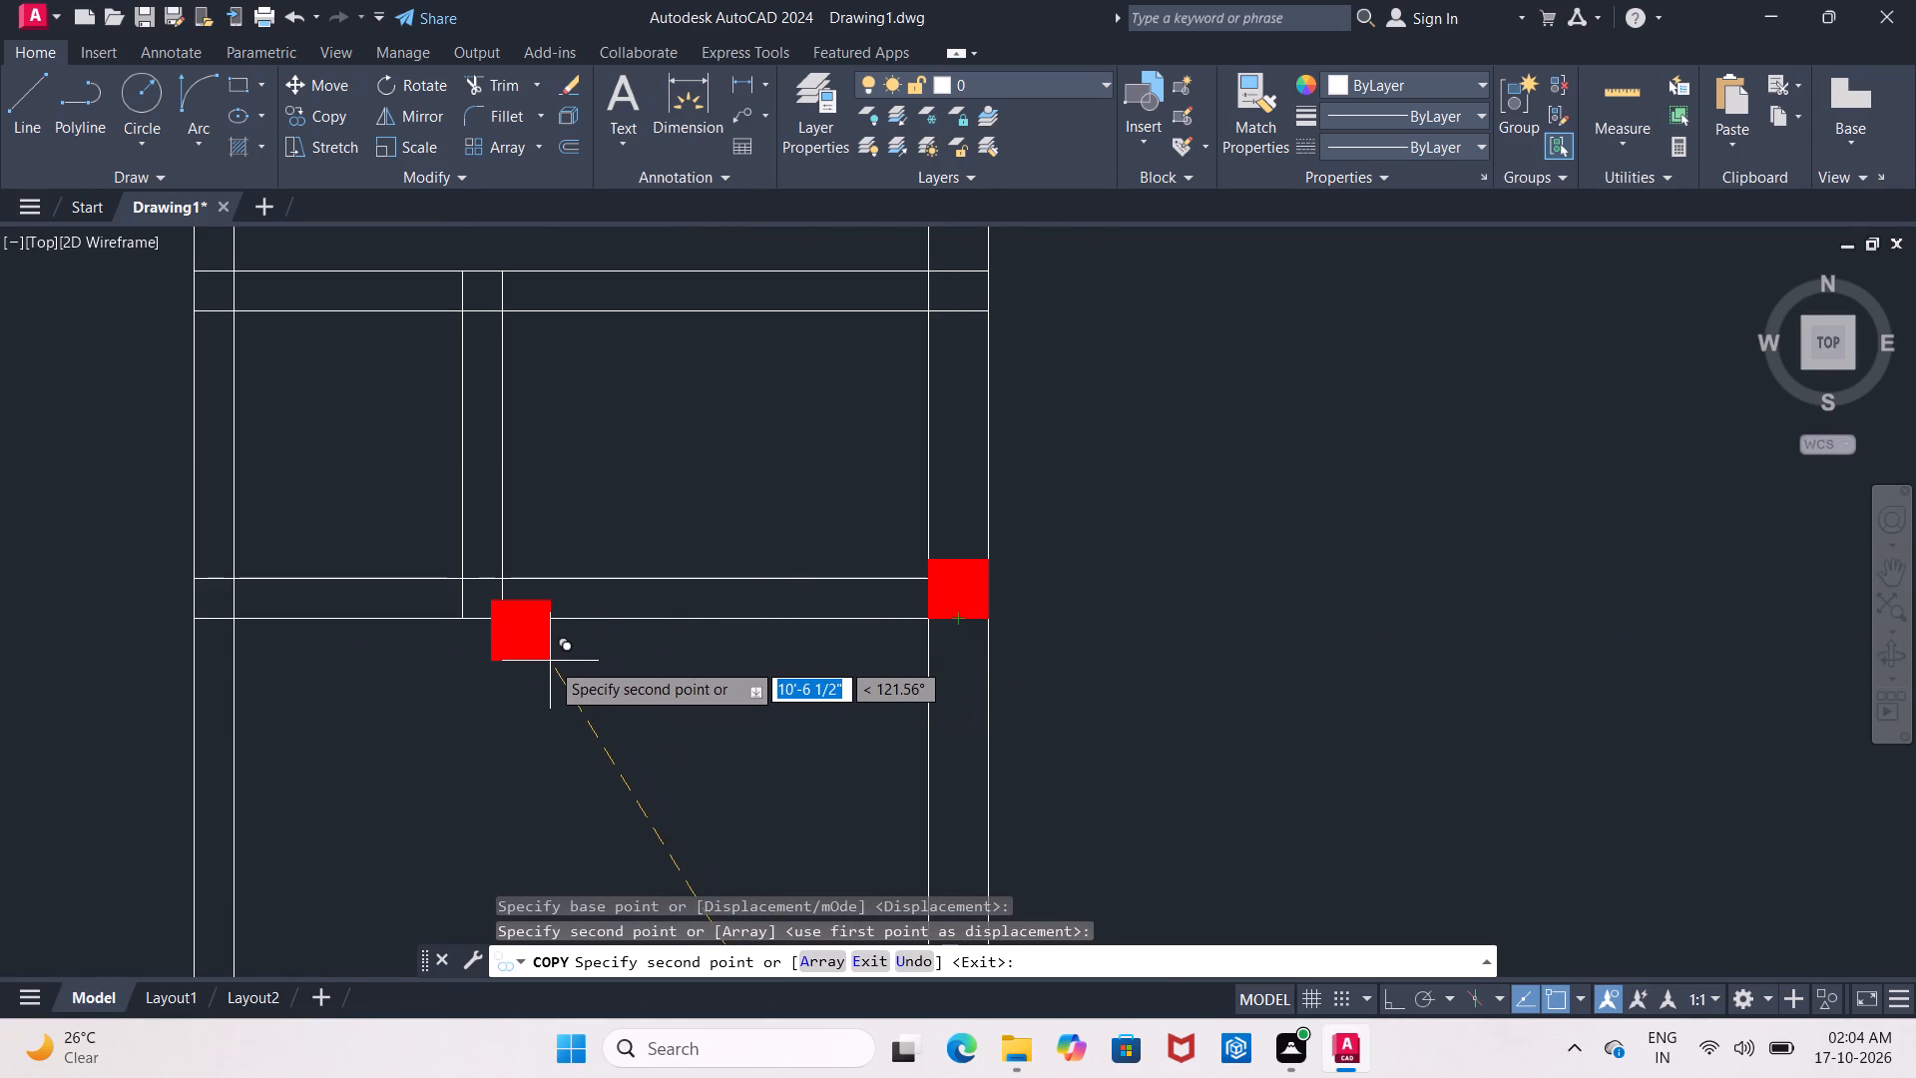
middle_click_drag(648, 667, 742, 684)
scroll(650, 669, "down", 1)
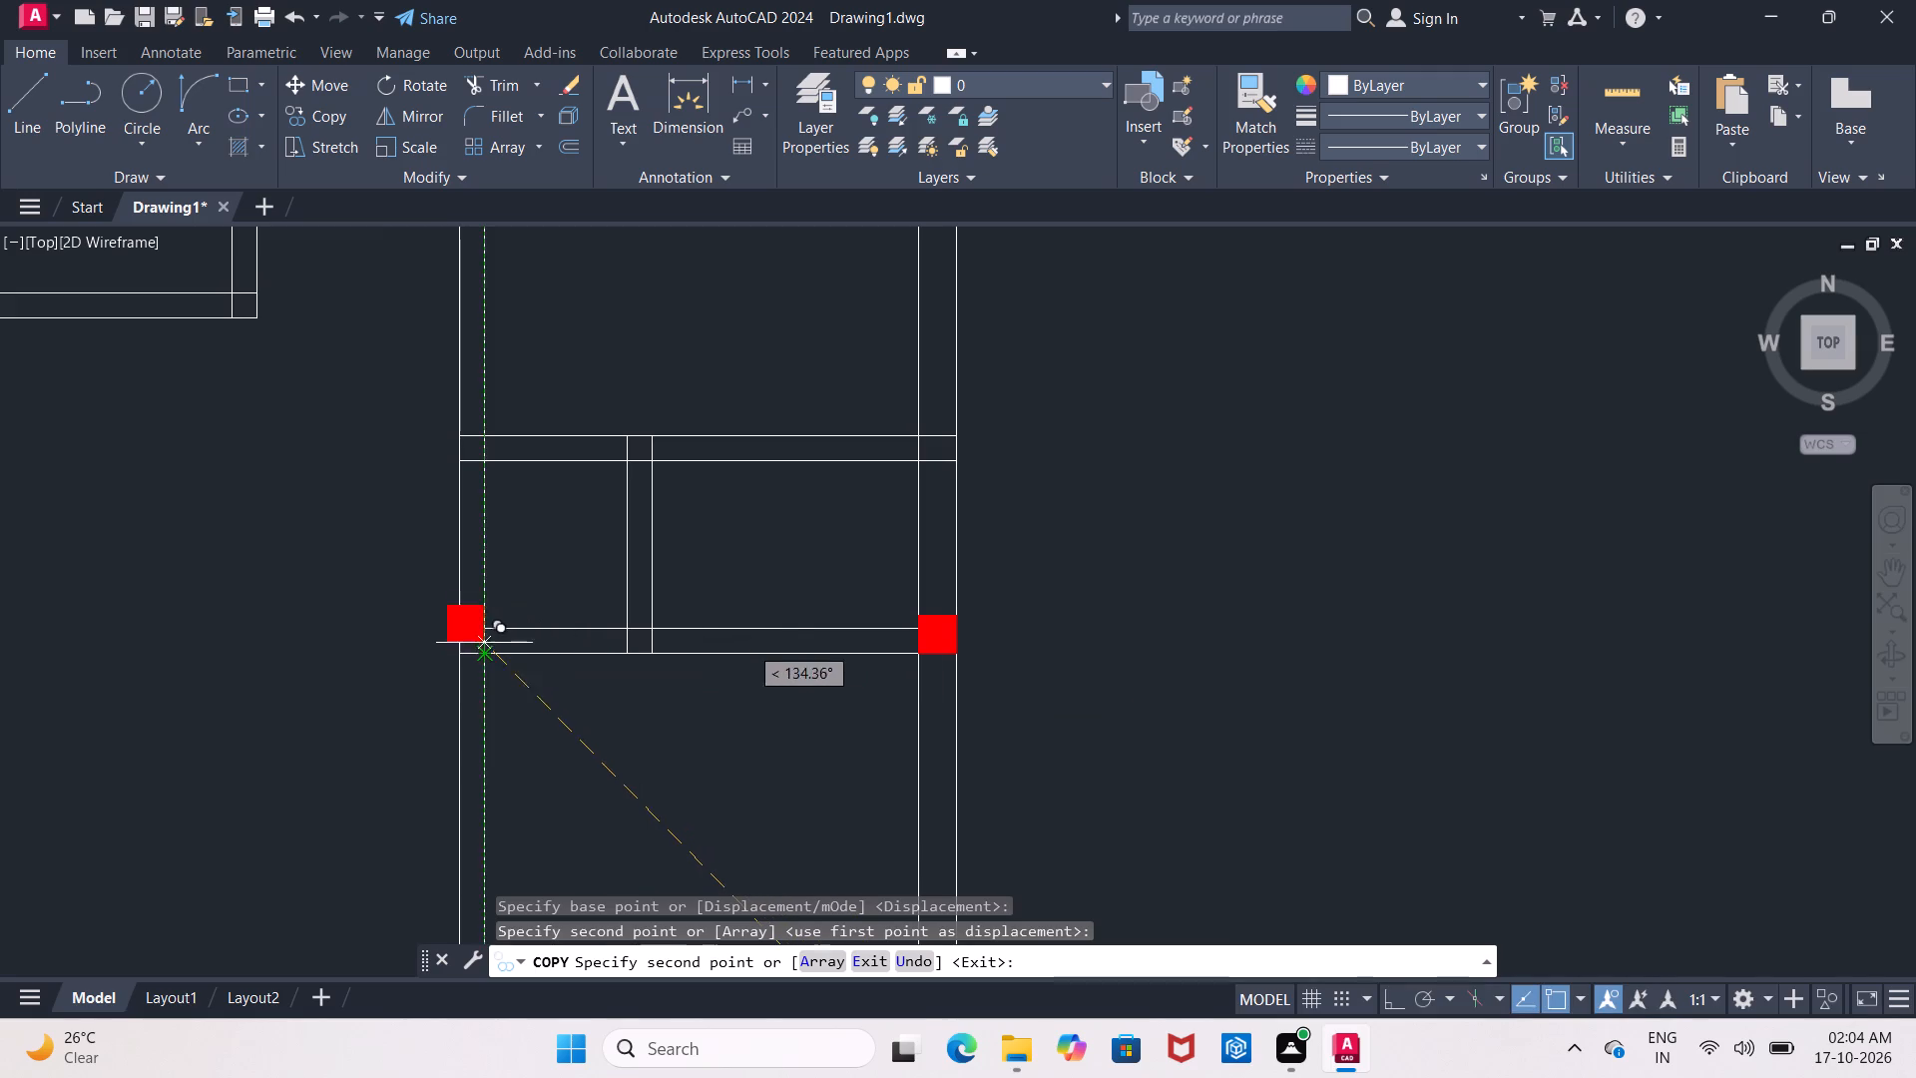
scroll(484, 648, "up", 3)
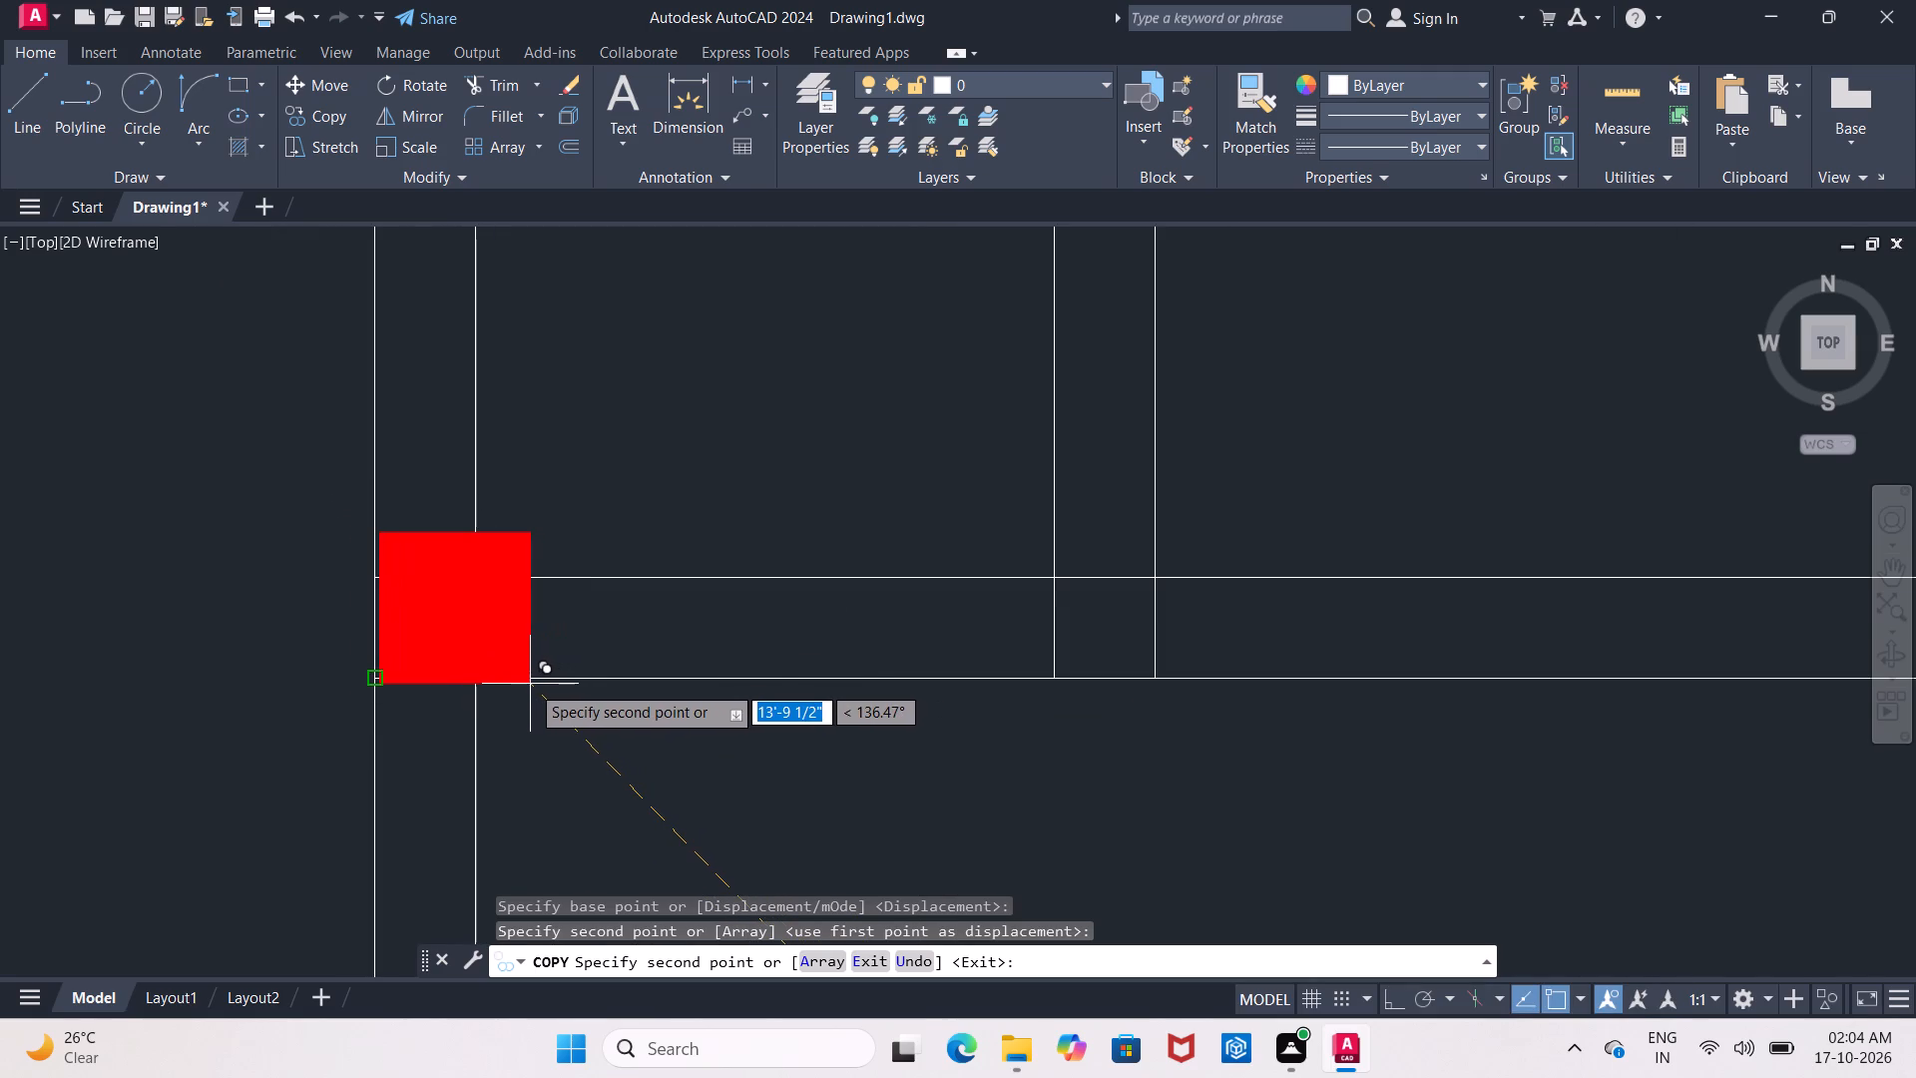
left_click(522, 679)
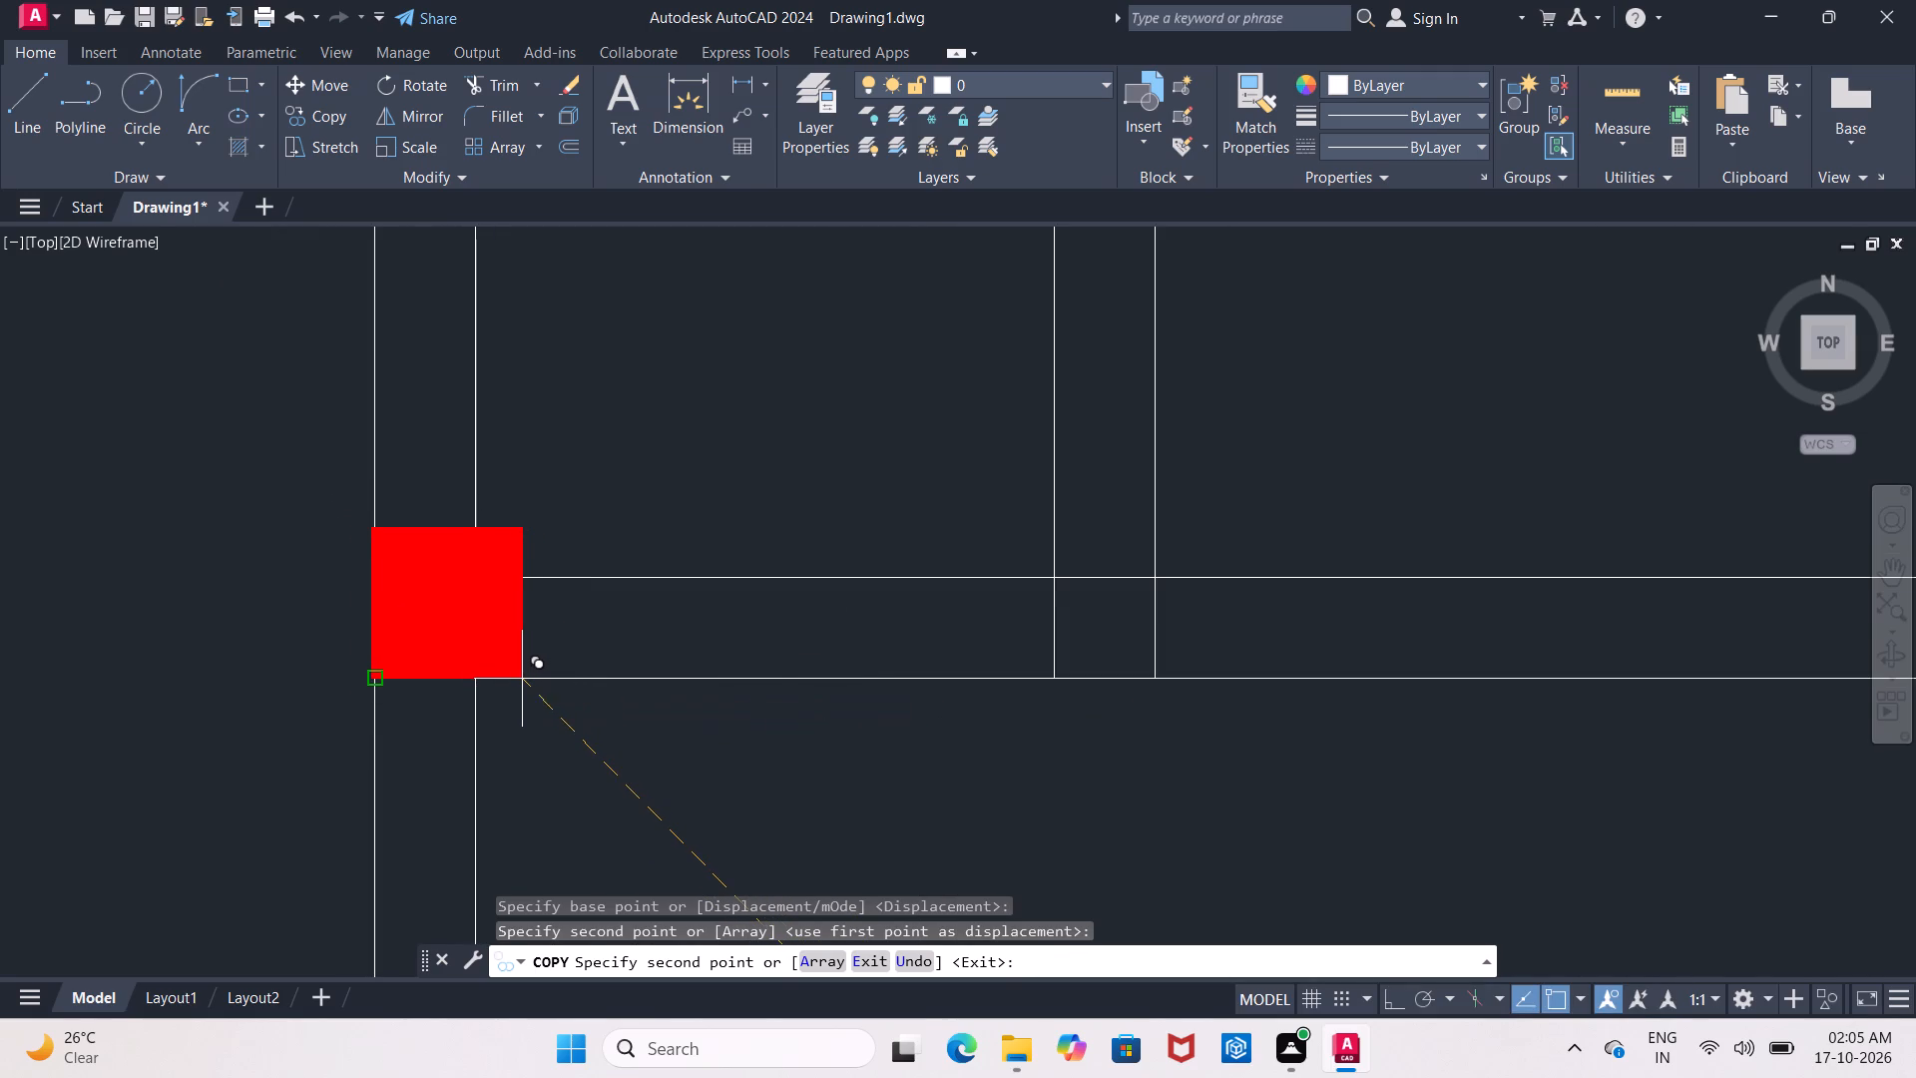
Place another column copy where the short upper horizontal wall meets the middle vertical wall, flush with its right face and the short wall's top, and finish copying.
scroll(725, 732, "down", 3)
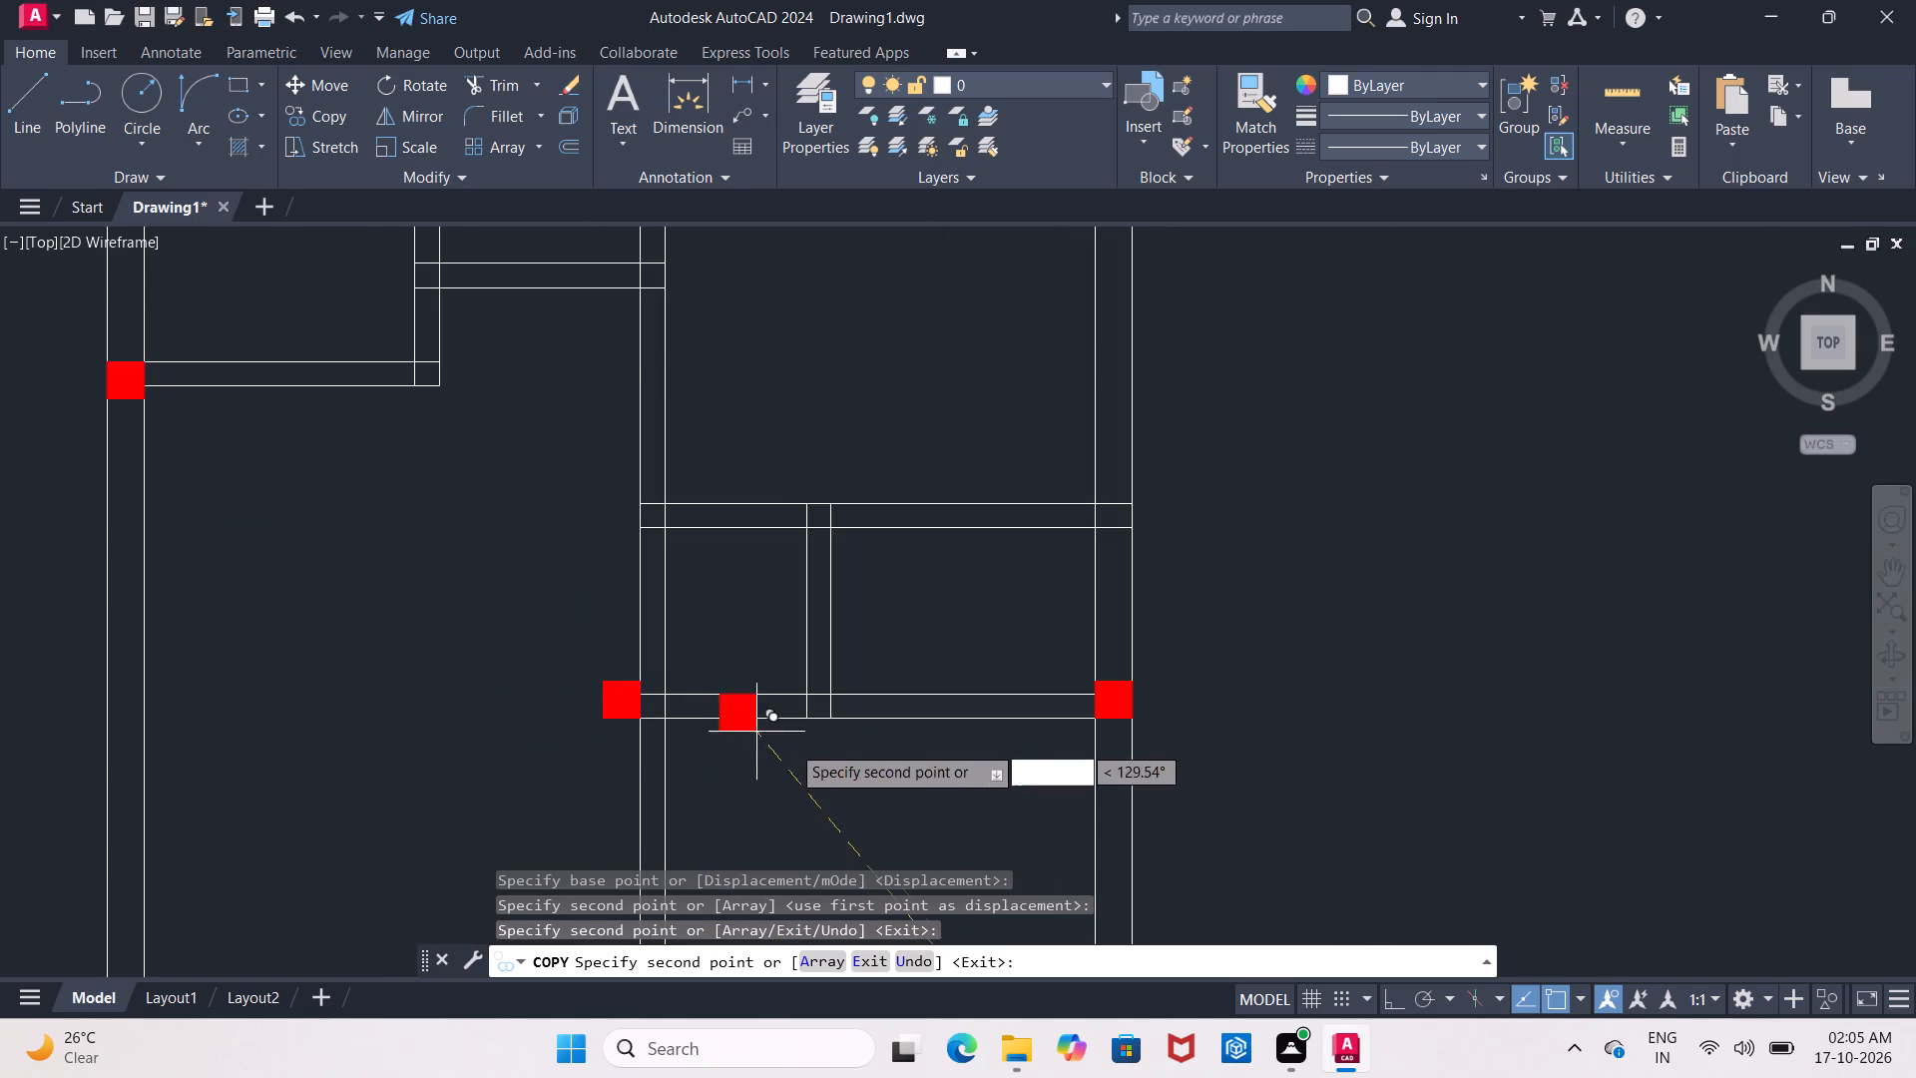
middle_click_drag(1071, 623, 1044, 808)
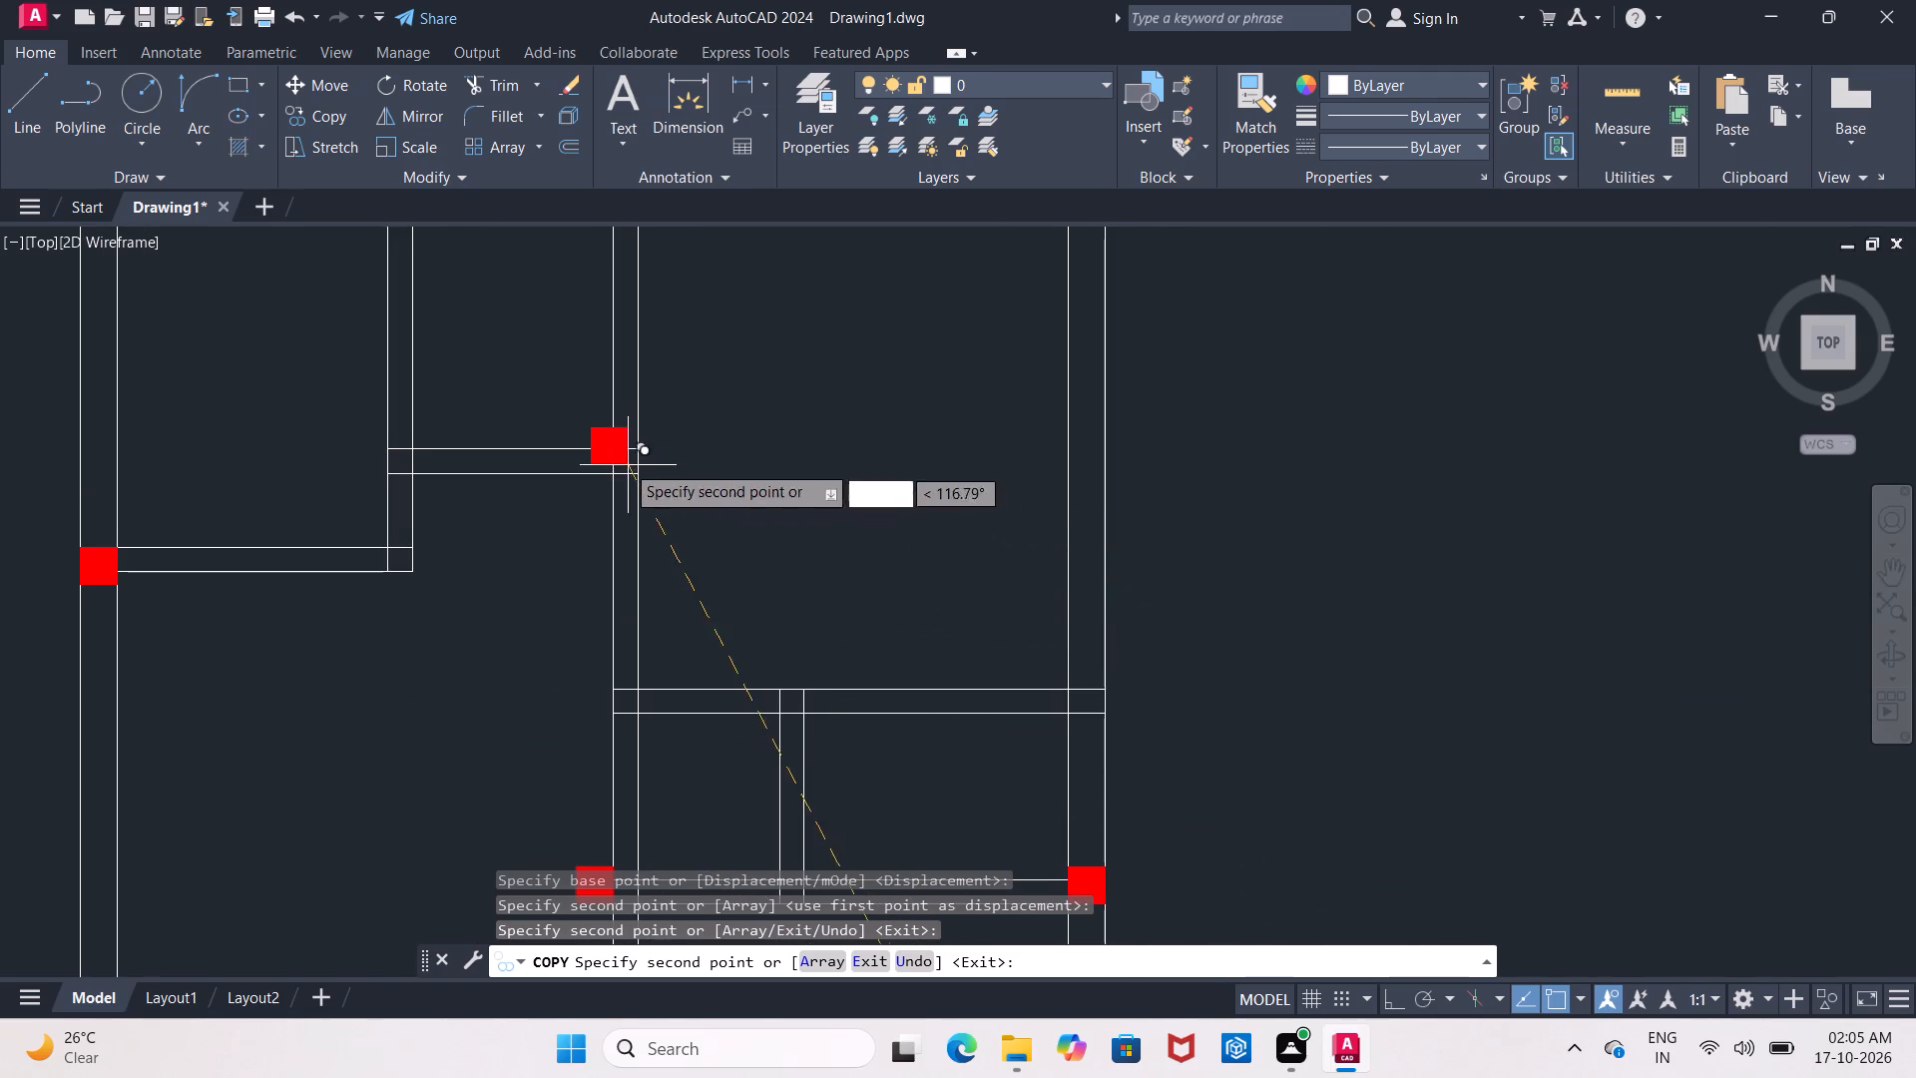
middle_click_drag(619, 459, 646, 668)
scroll(660, 688, "up", 2)
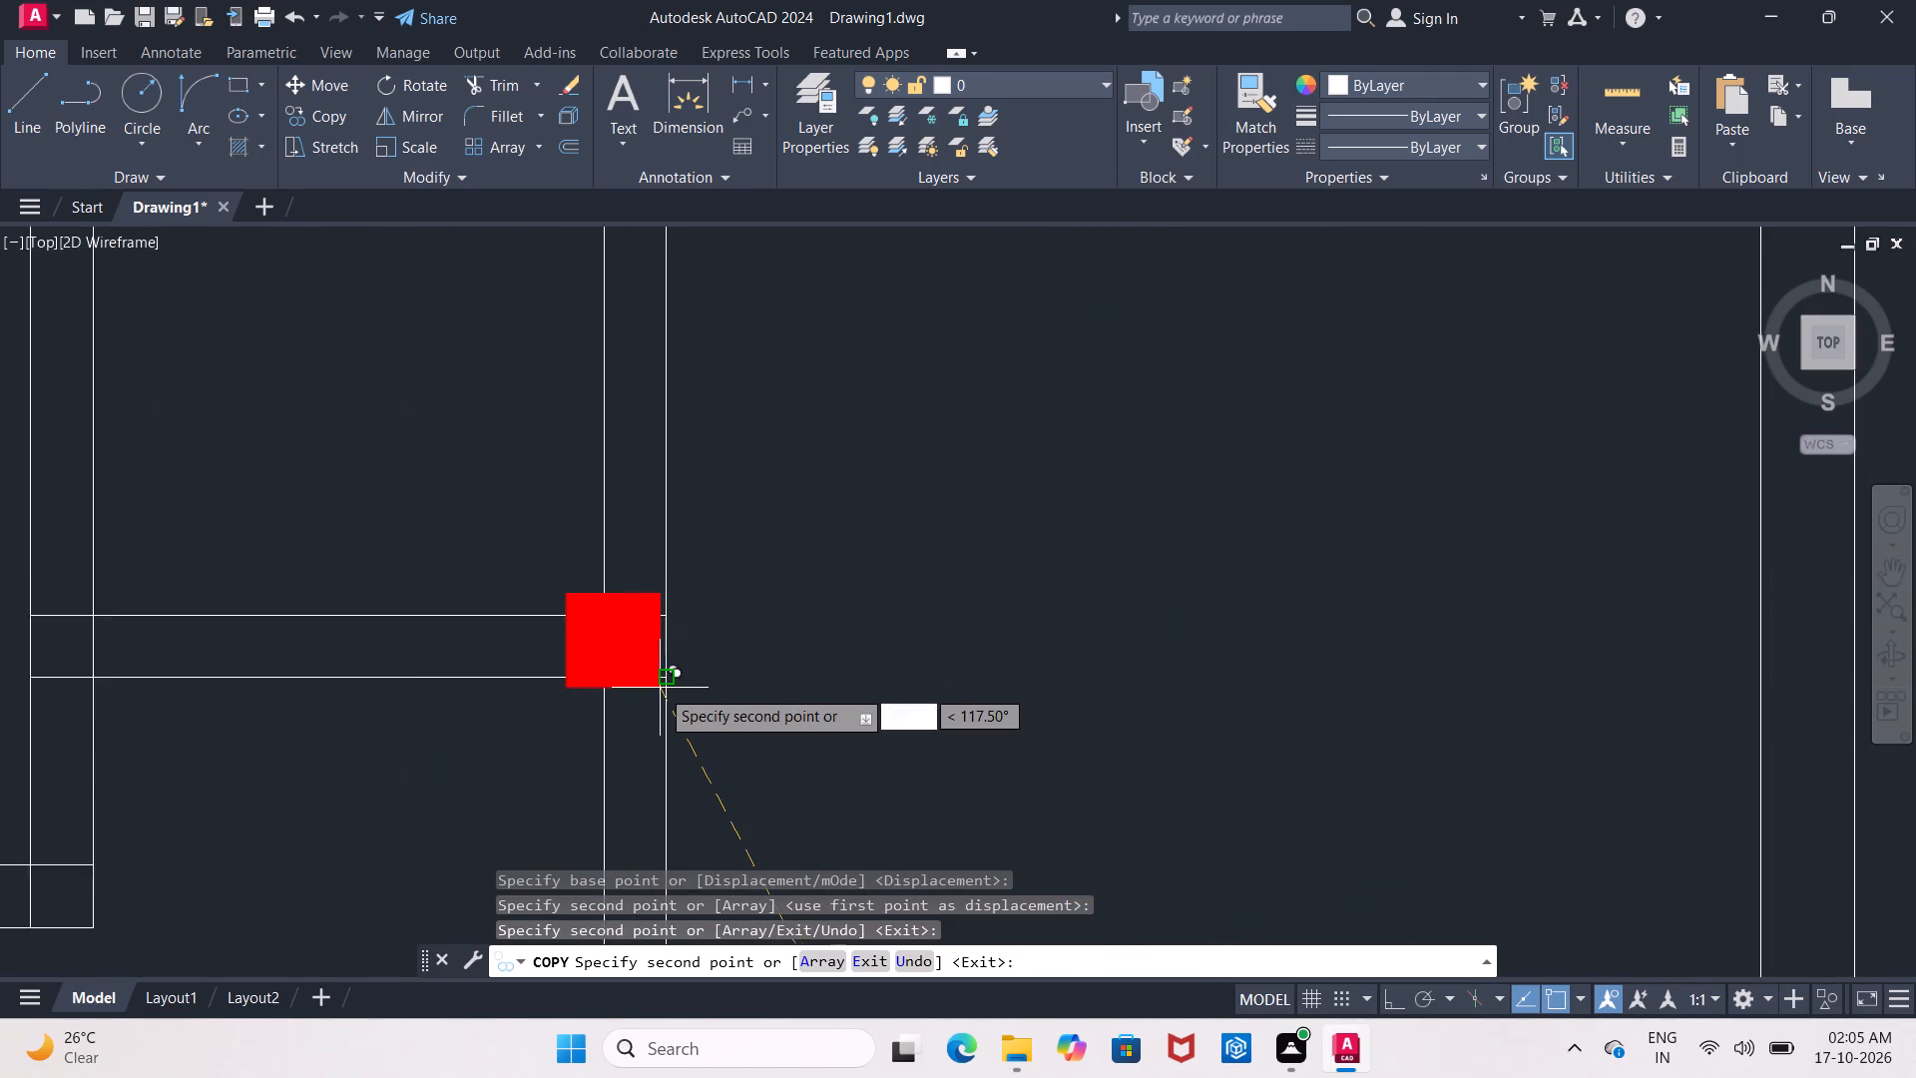
scroll(660, 688, "up", 1)
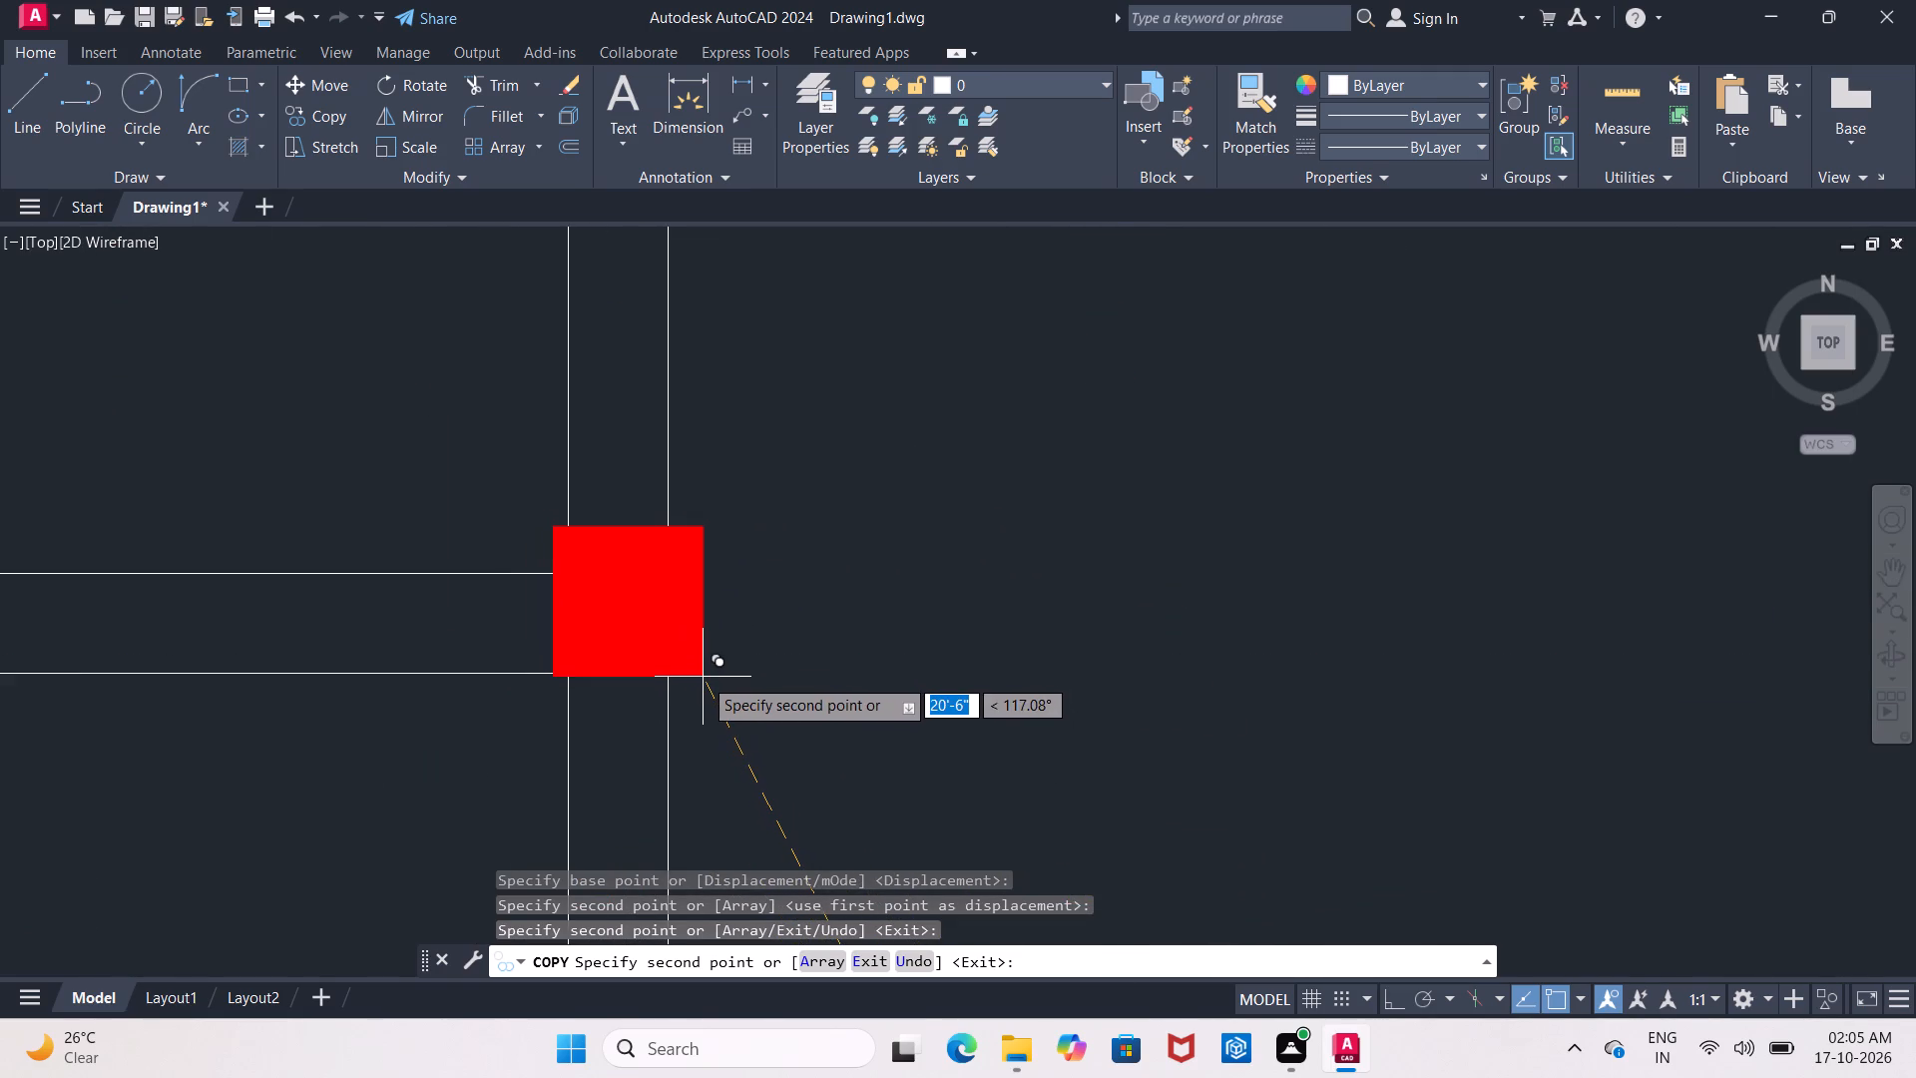
scroll(709, 670, "down", 2)
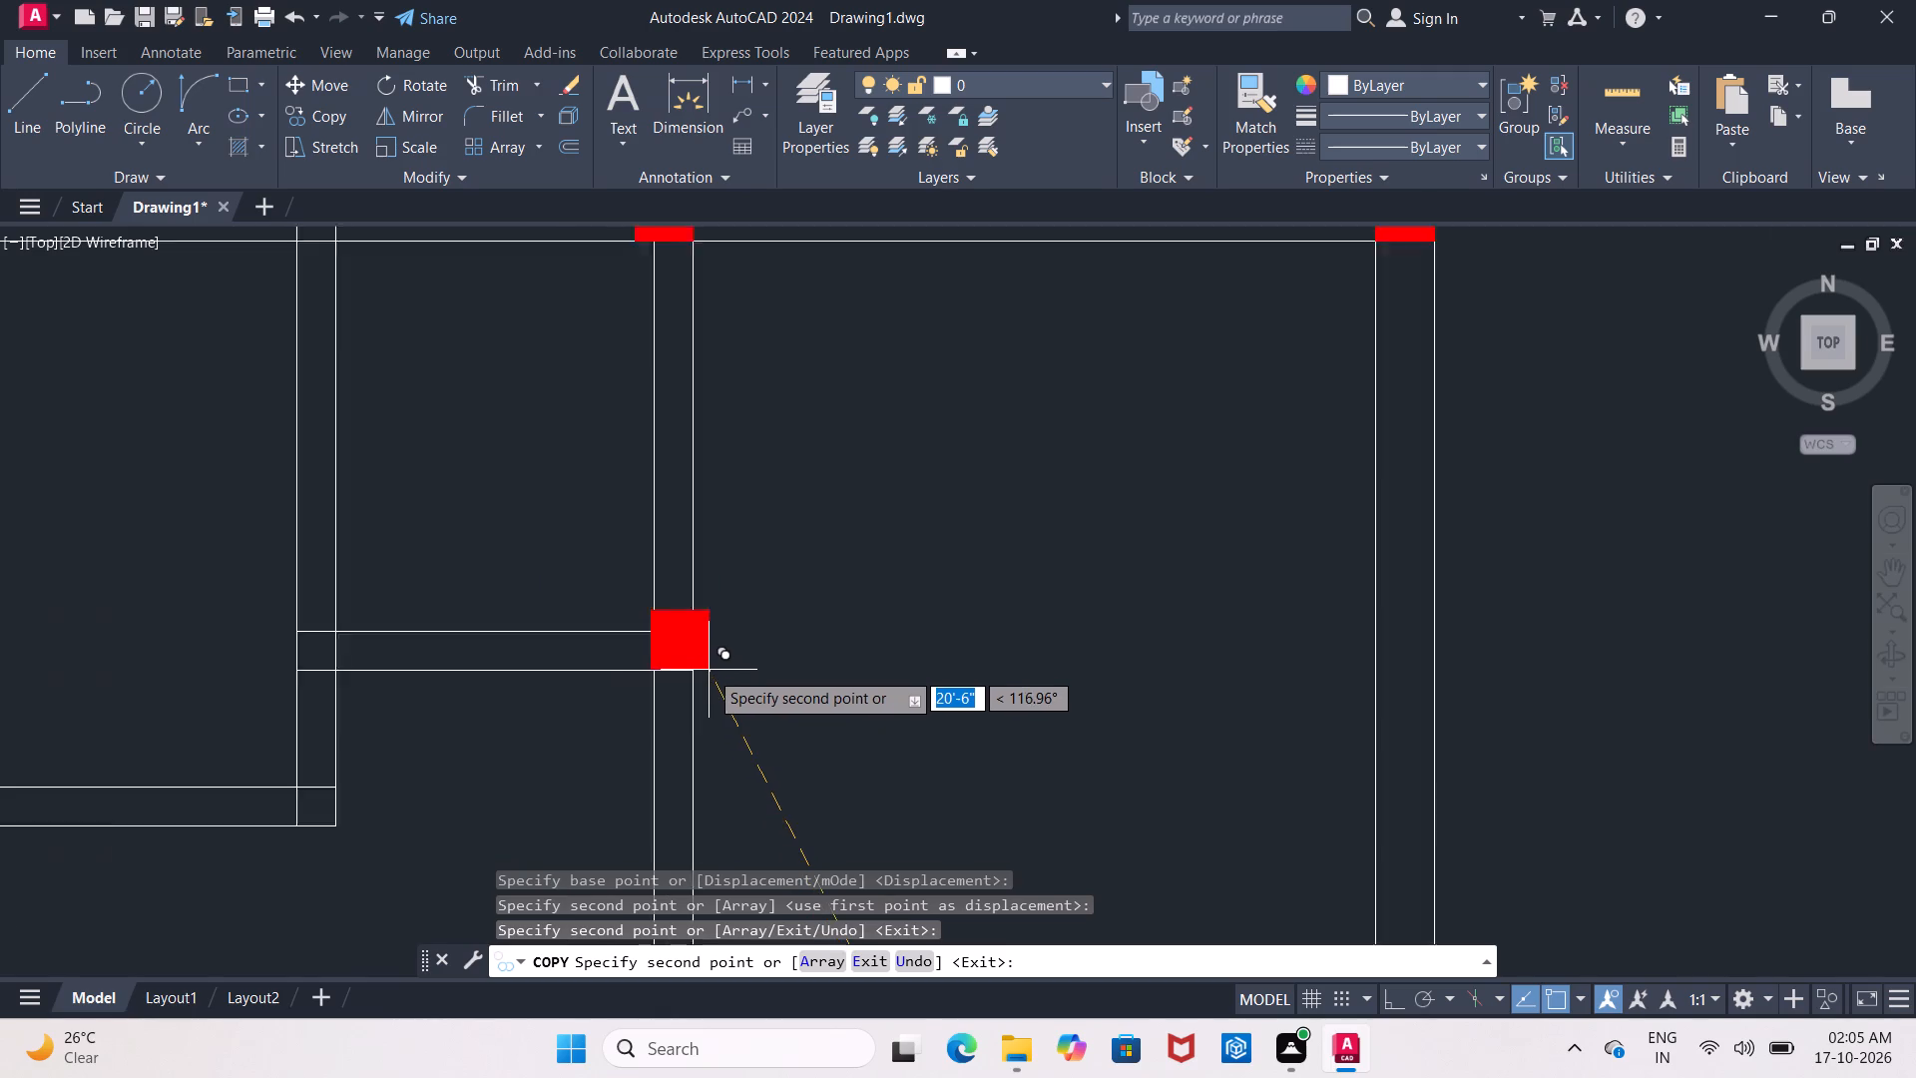
scroll(709, 670, "down", 1)
middle_click_drag(864, 718, 845, 642)
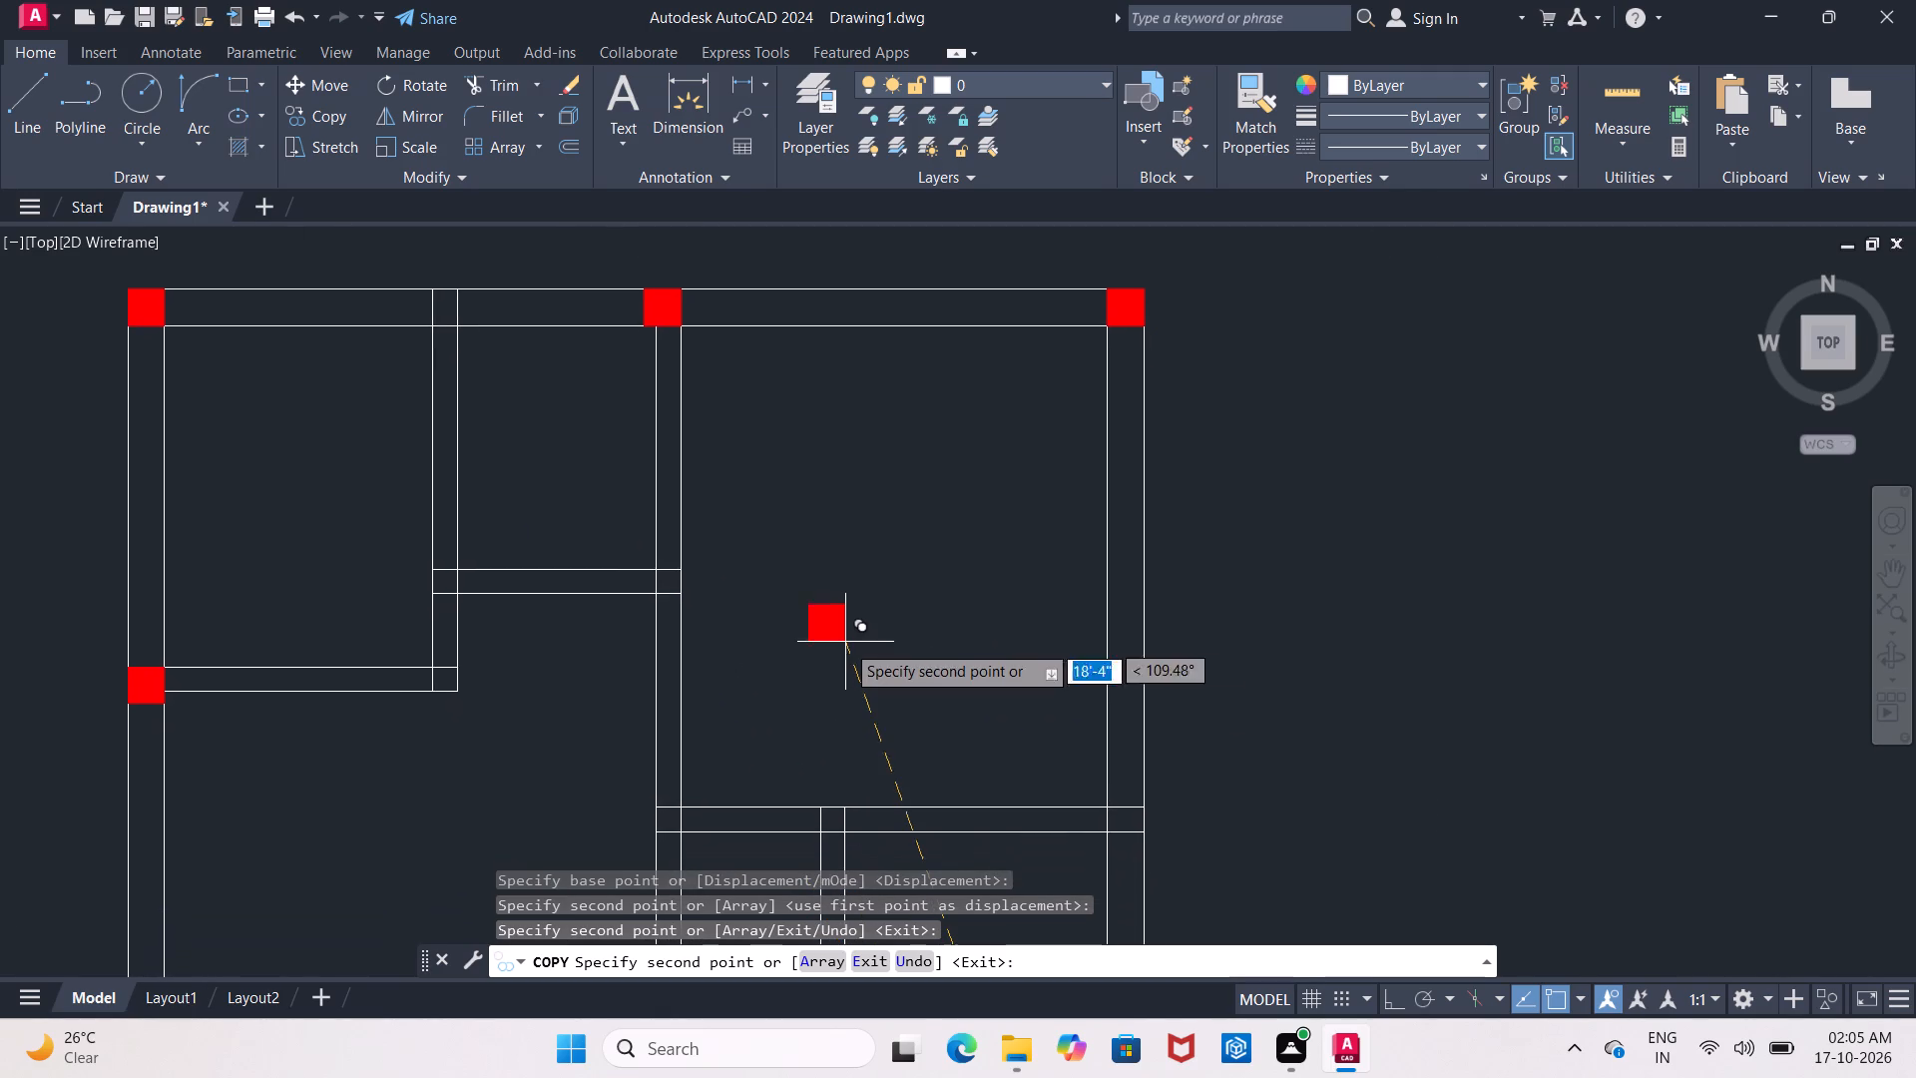
scroll(843, 645, "down", 1)
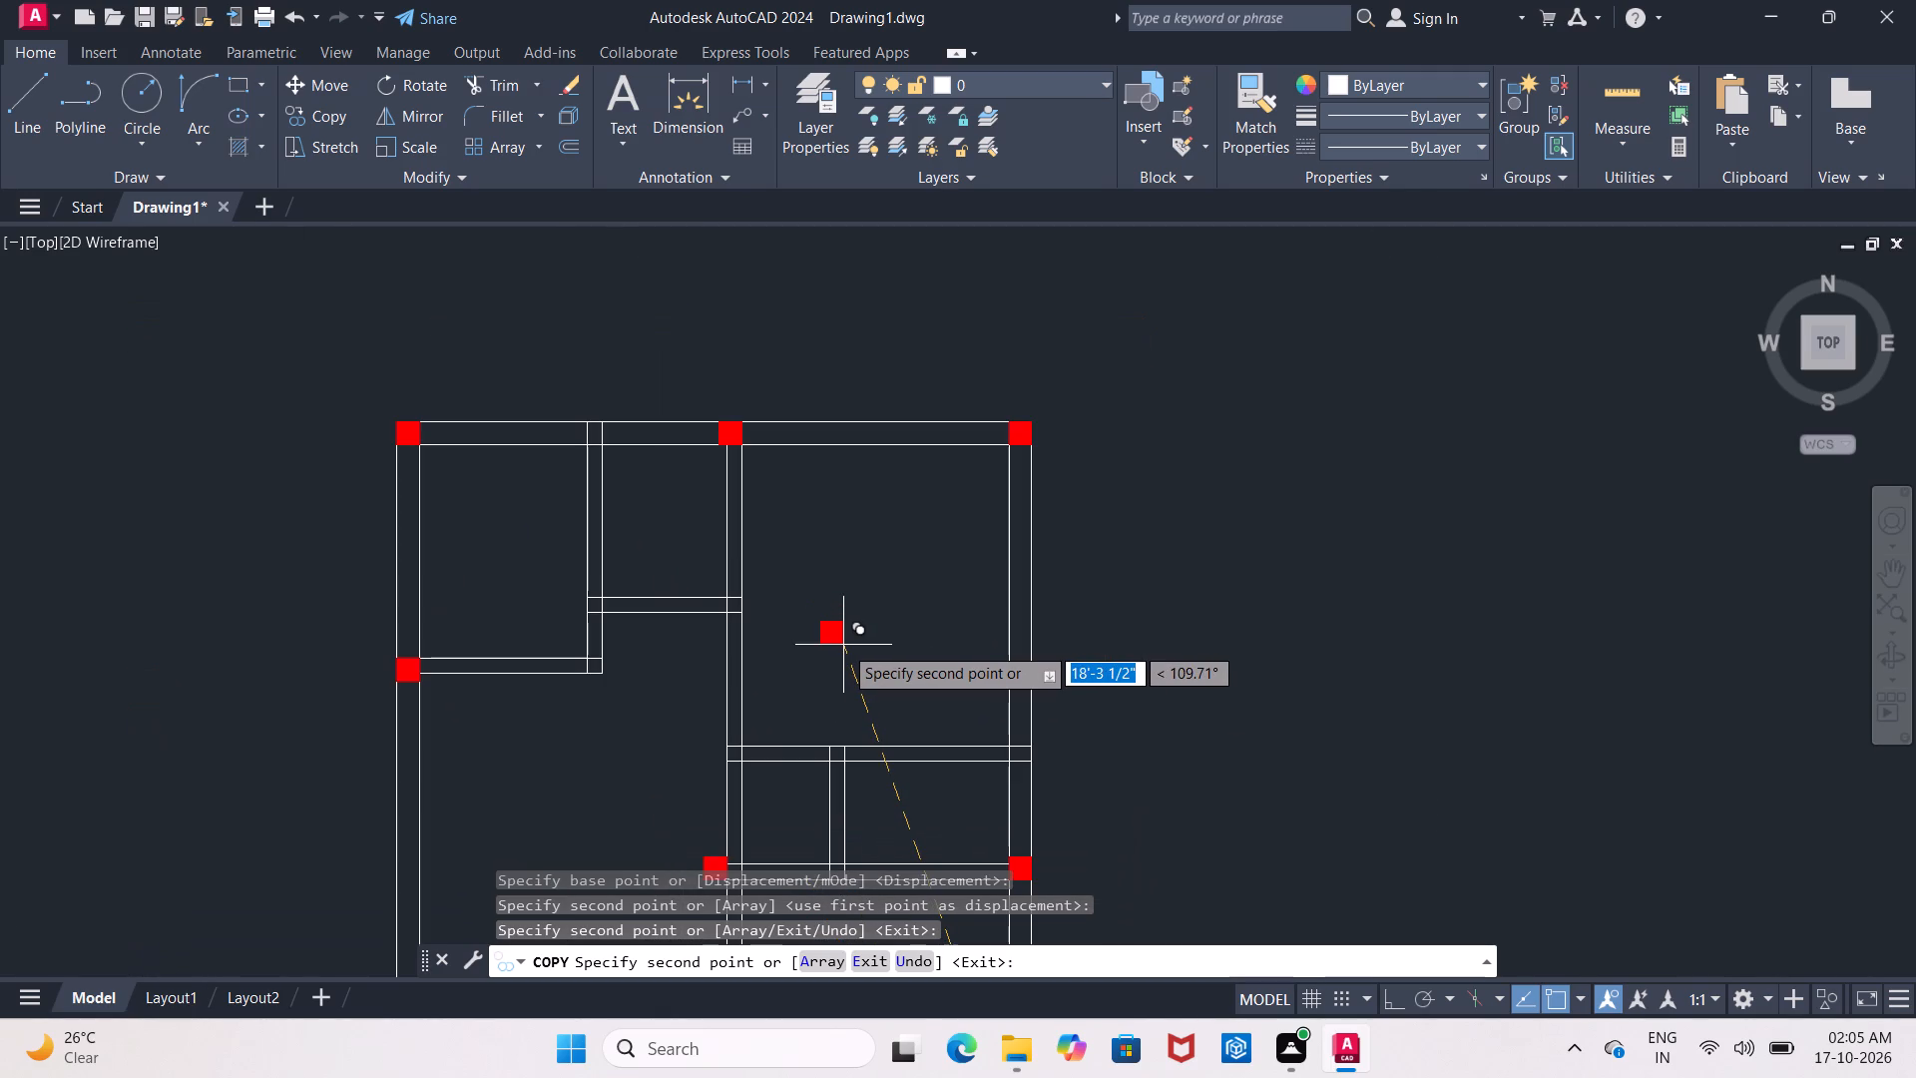
scroll(843, 645, "down", 1)
scroll(789, 700, "up", 2)
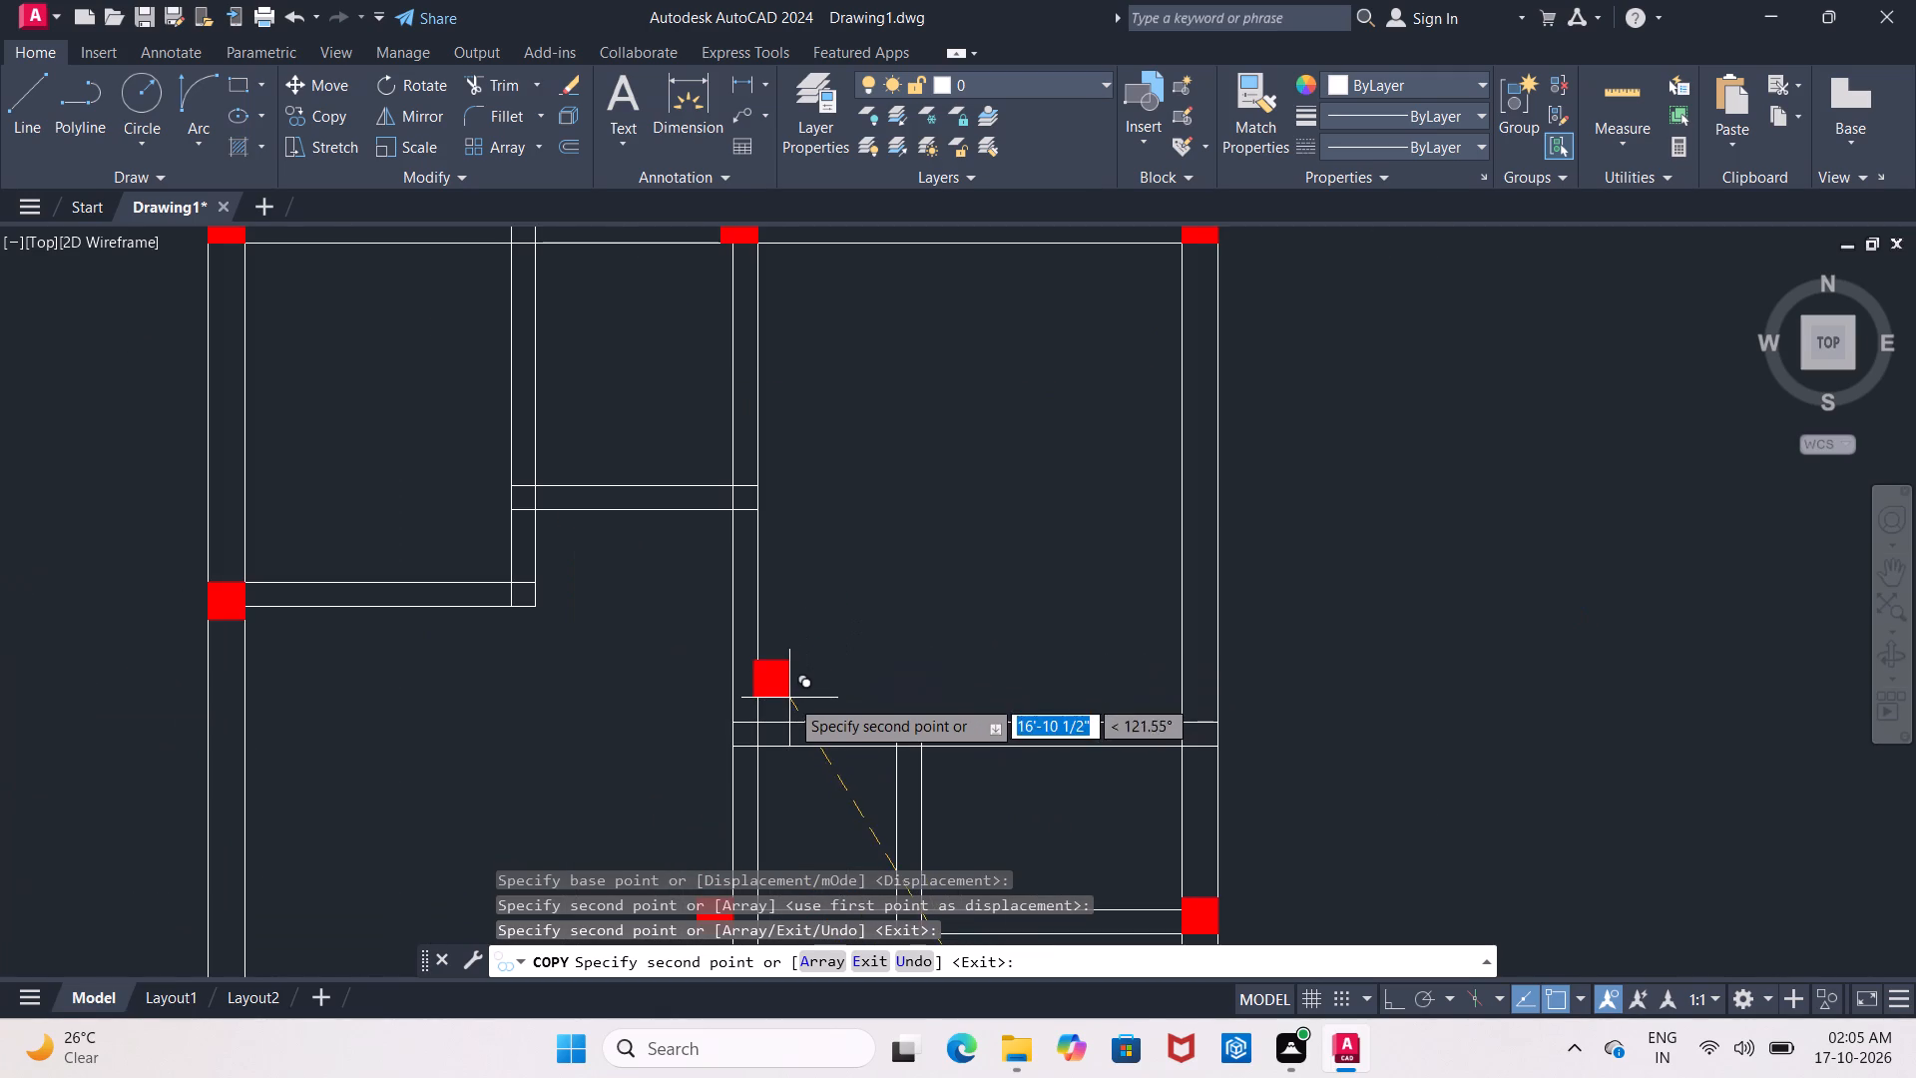
scroll(764, 523, "up", 3)
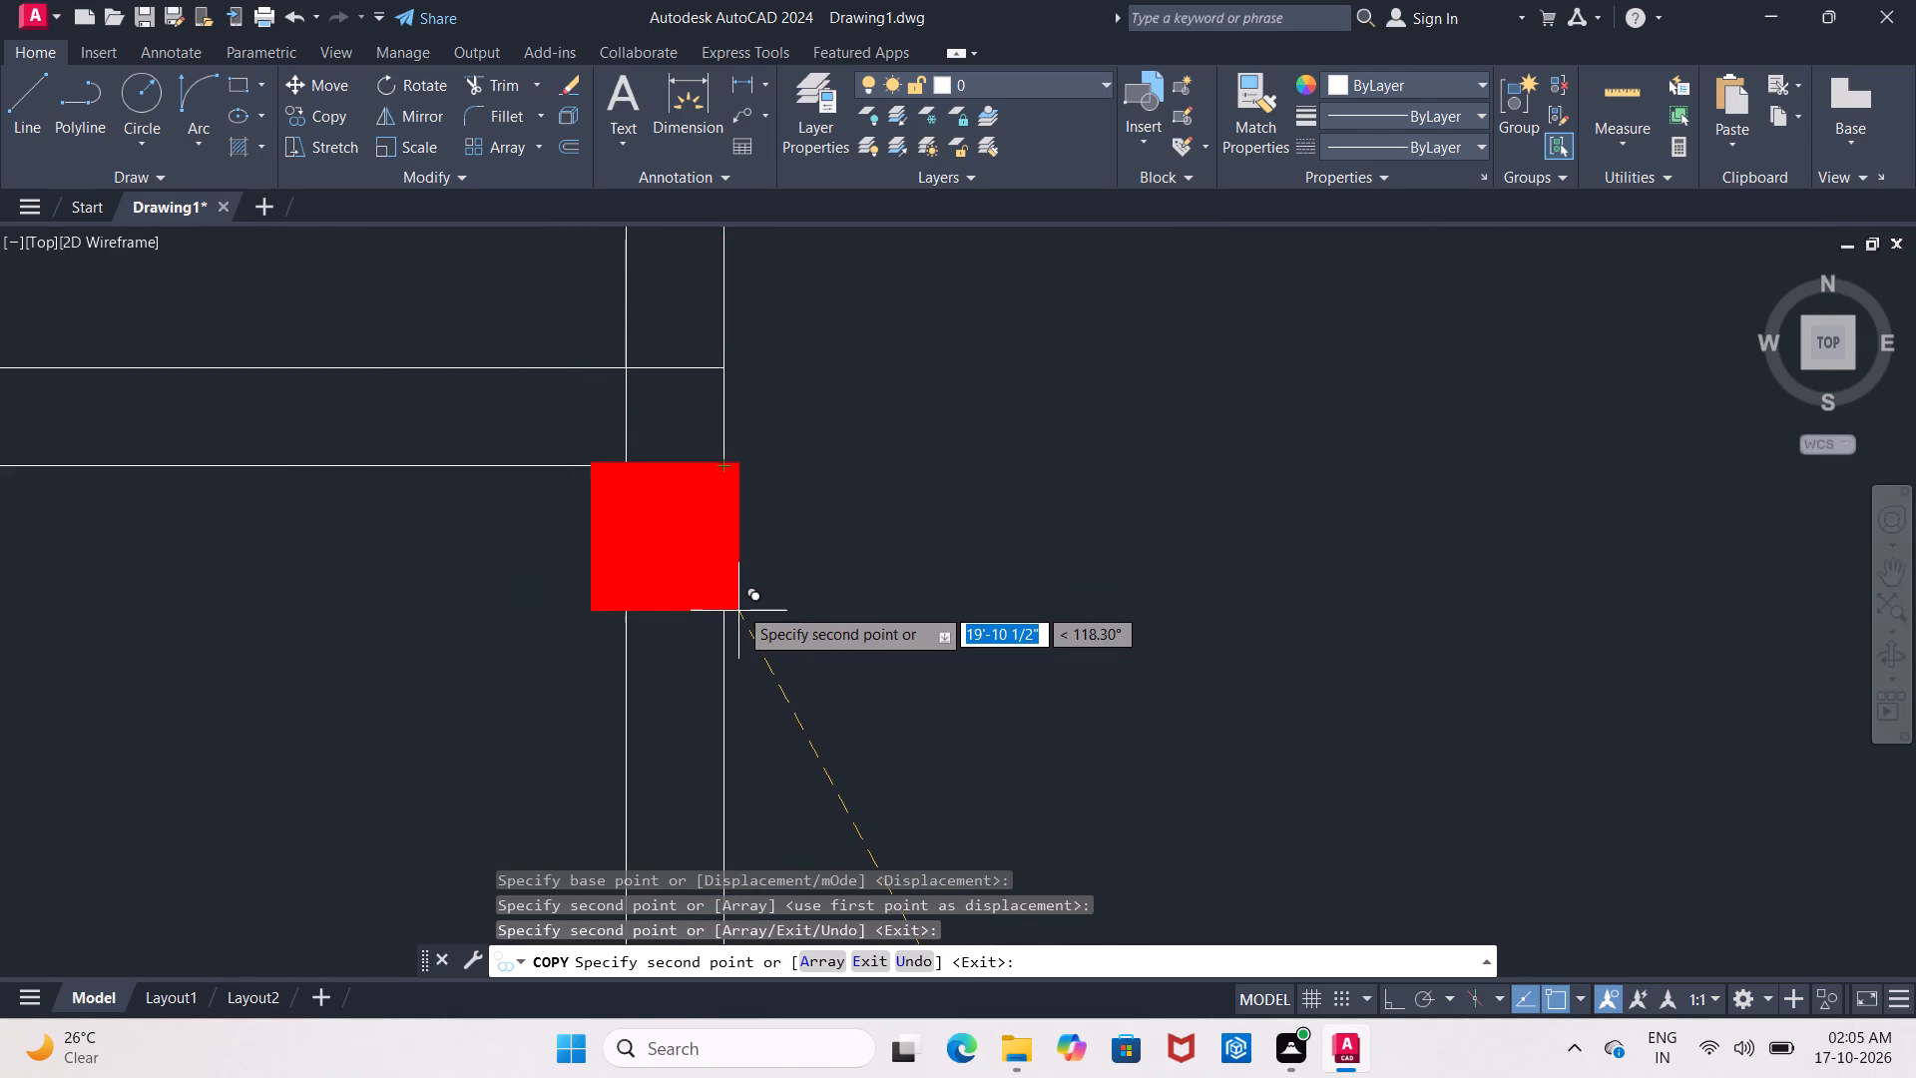
left_click(733, 516)
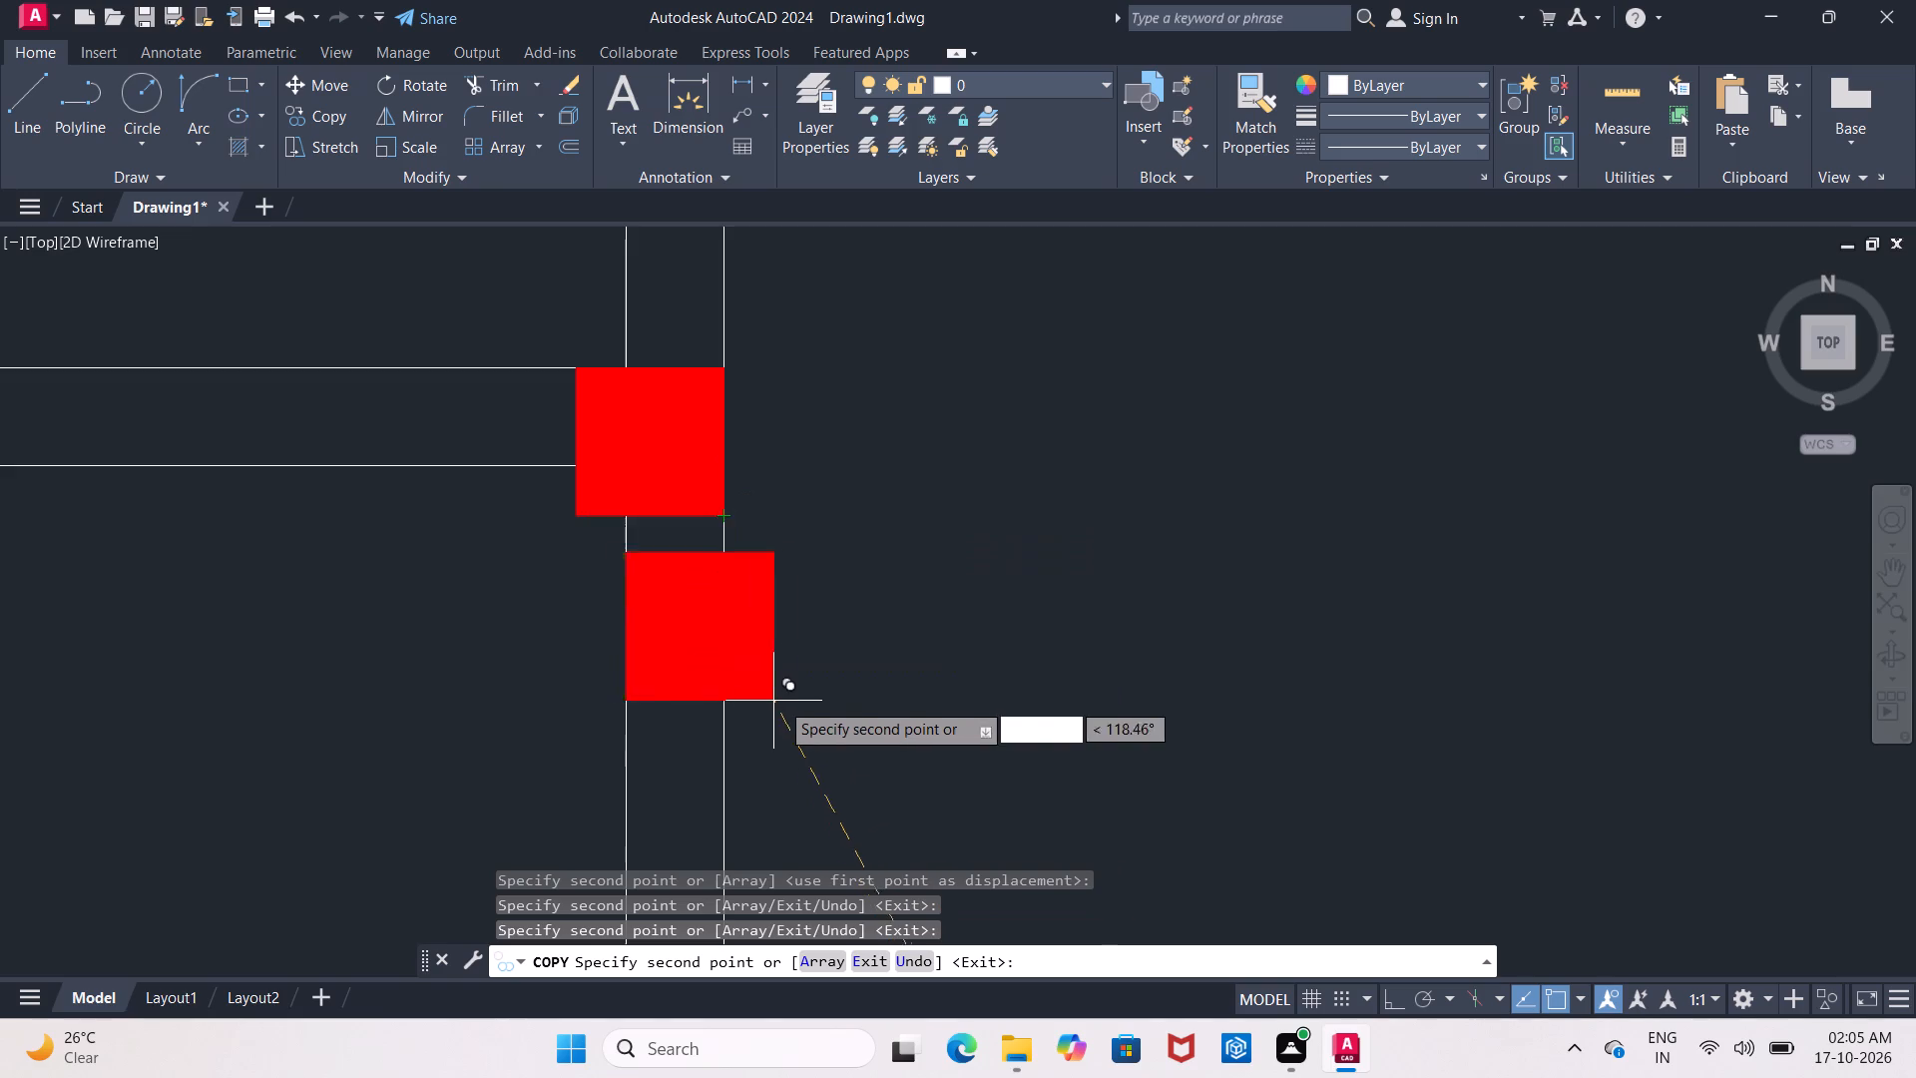
scroll(799, 692, "down", 2)
middle_click_drag(917, 706, 797, 660)
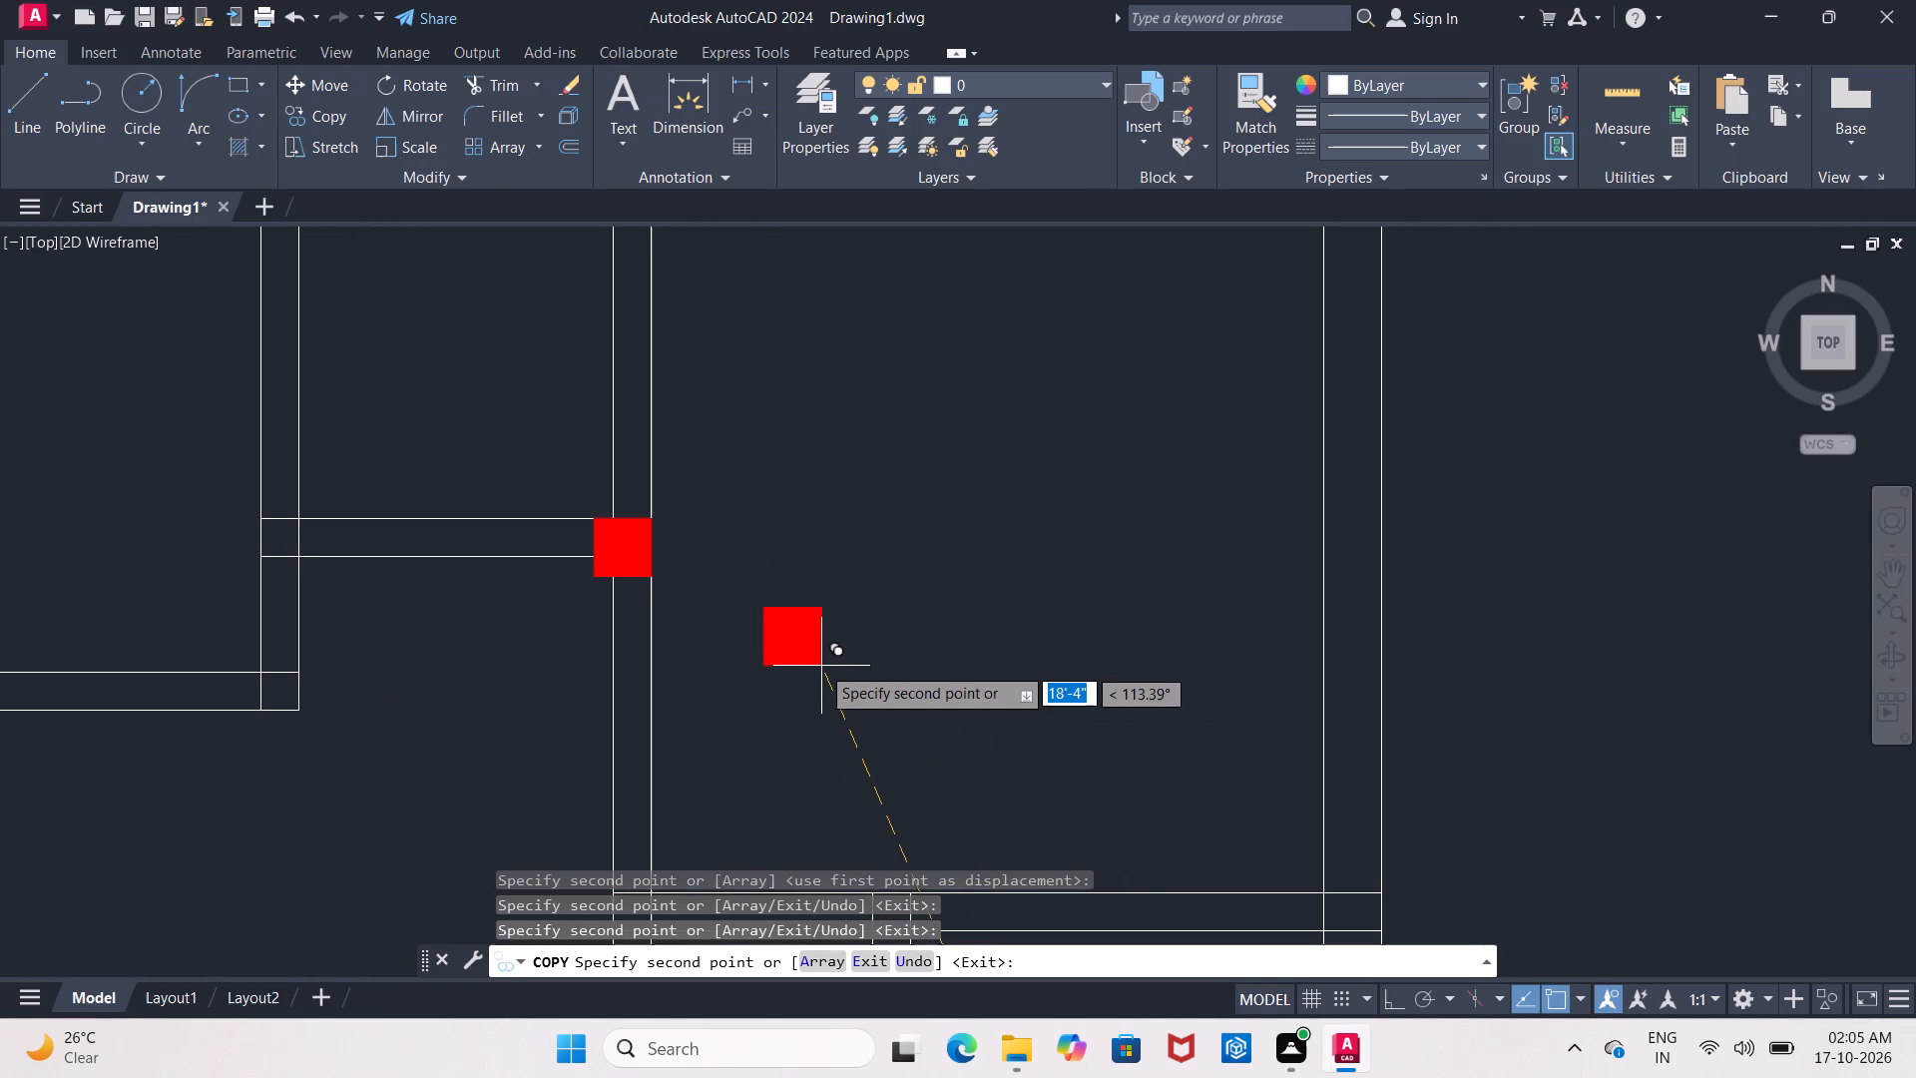
key("Escape")
Move the column beside the small partitioned room by its lower-left corner to where the middle wall's left face meets that room's bottom wall face.
scroll(816, 662, "down", 2)
scroll(915, 666, "down", 1)
middle_click_drag(915, 666, 880, 514)
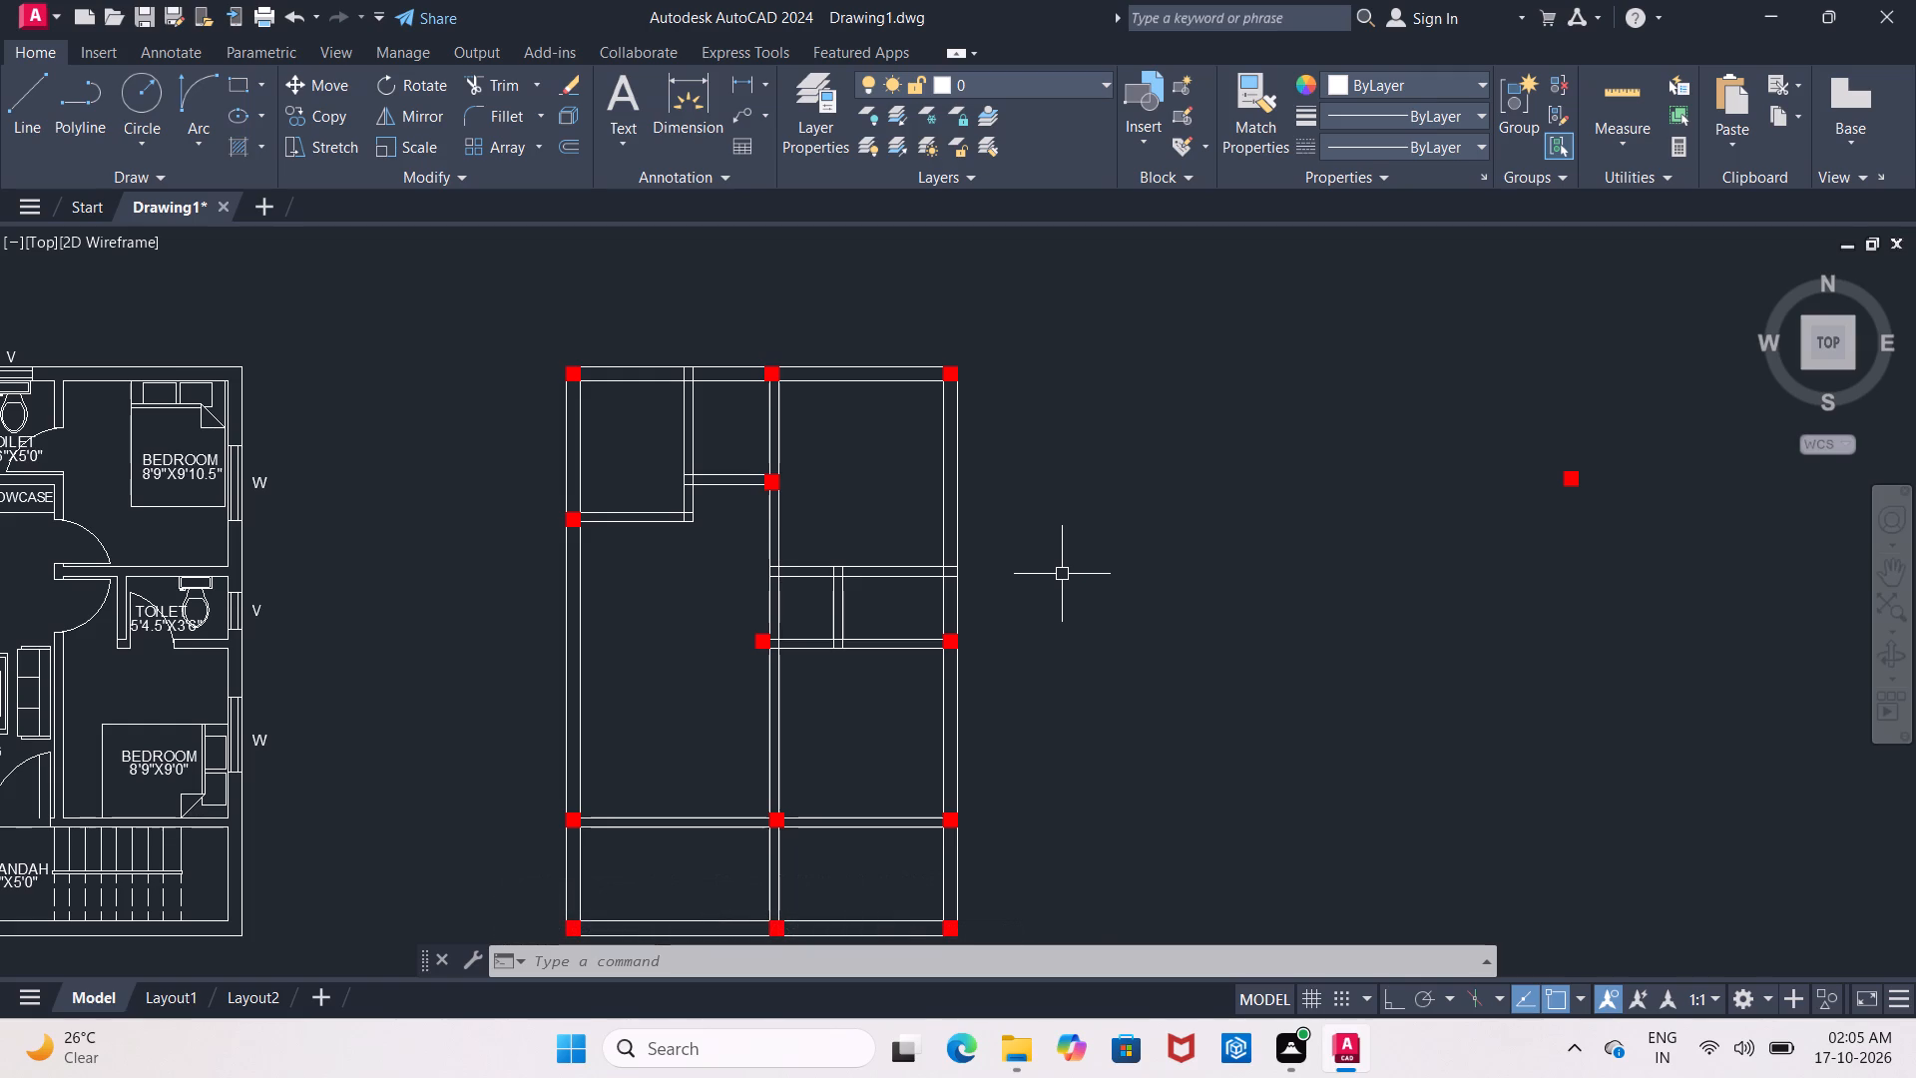
scroll(763, 642, "up", 4)
left_click_drag(672, 628, 699, 645)
left_click(855, 797)
left_click(332, 94)
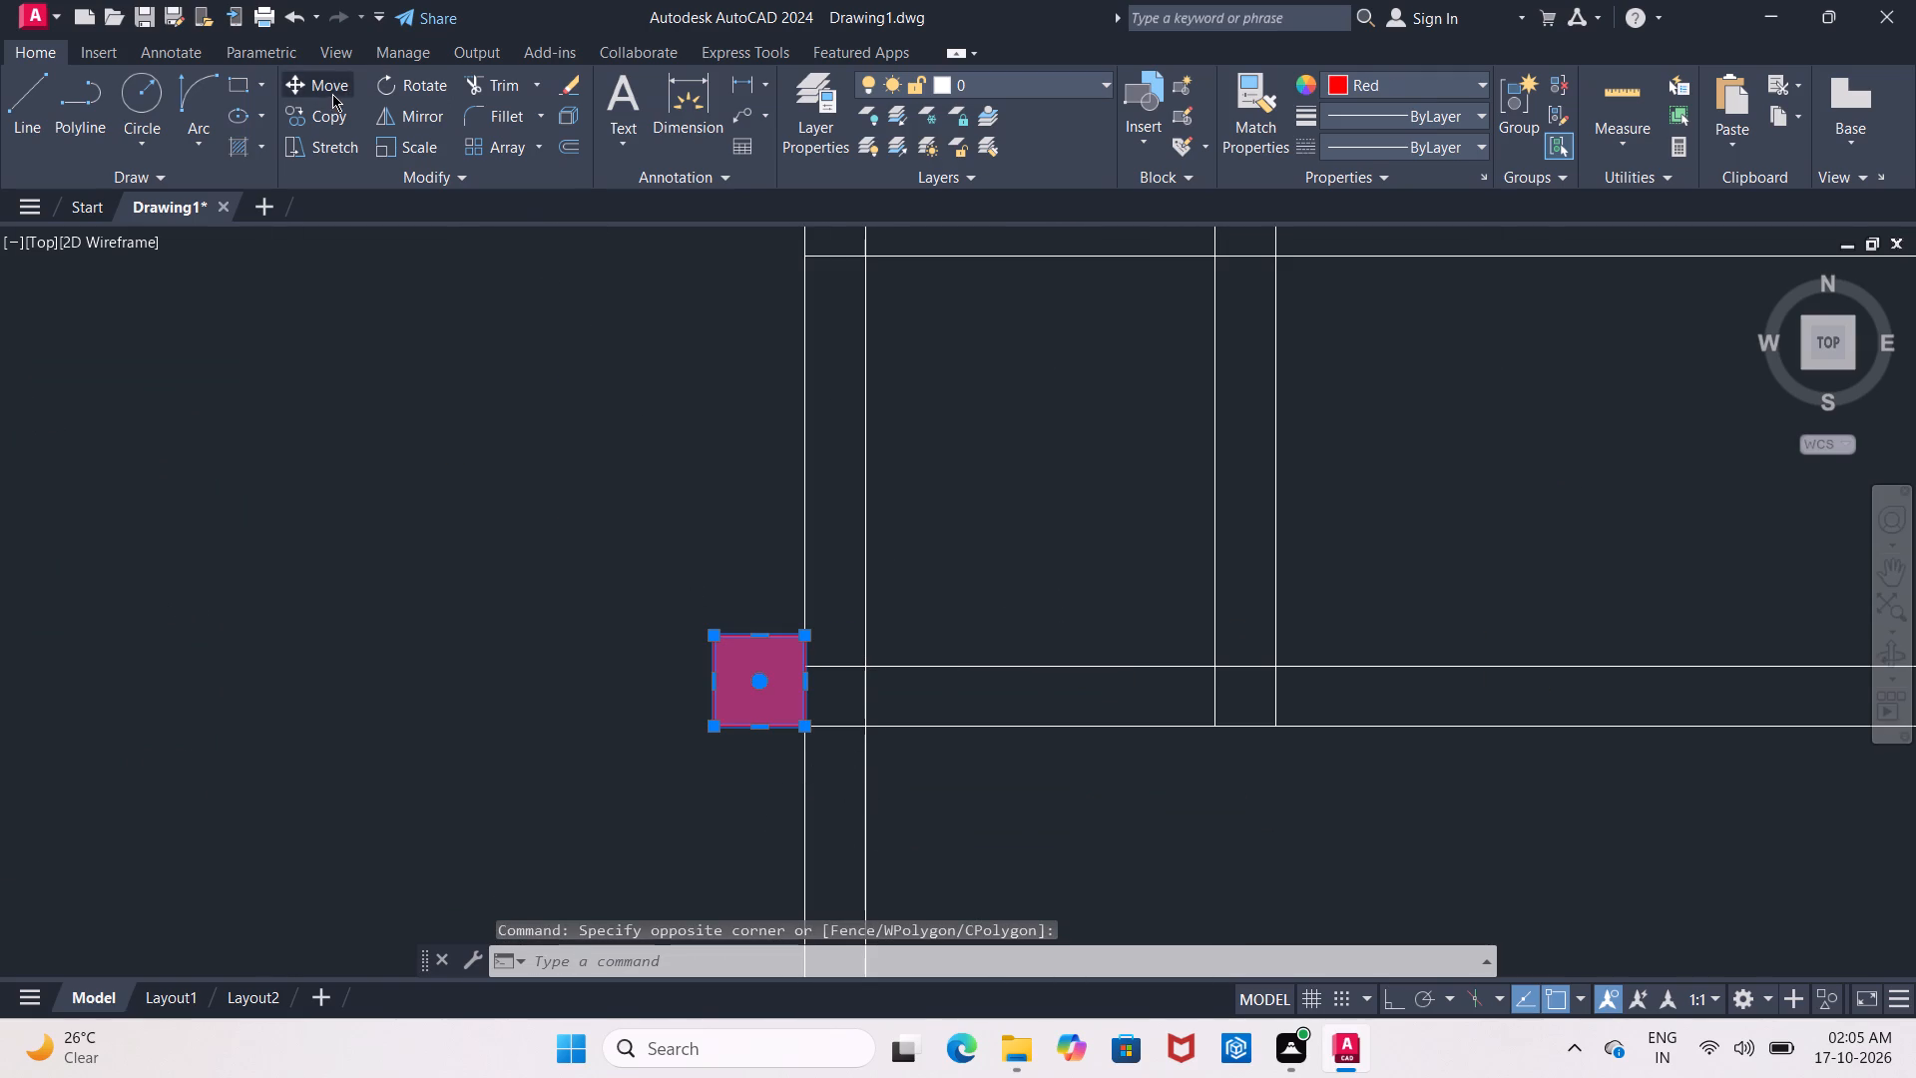
left_click(712, 730)
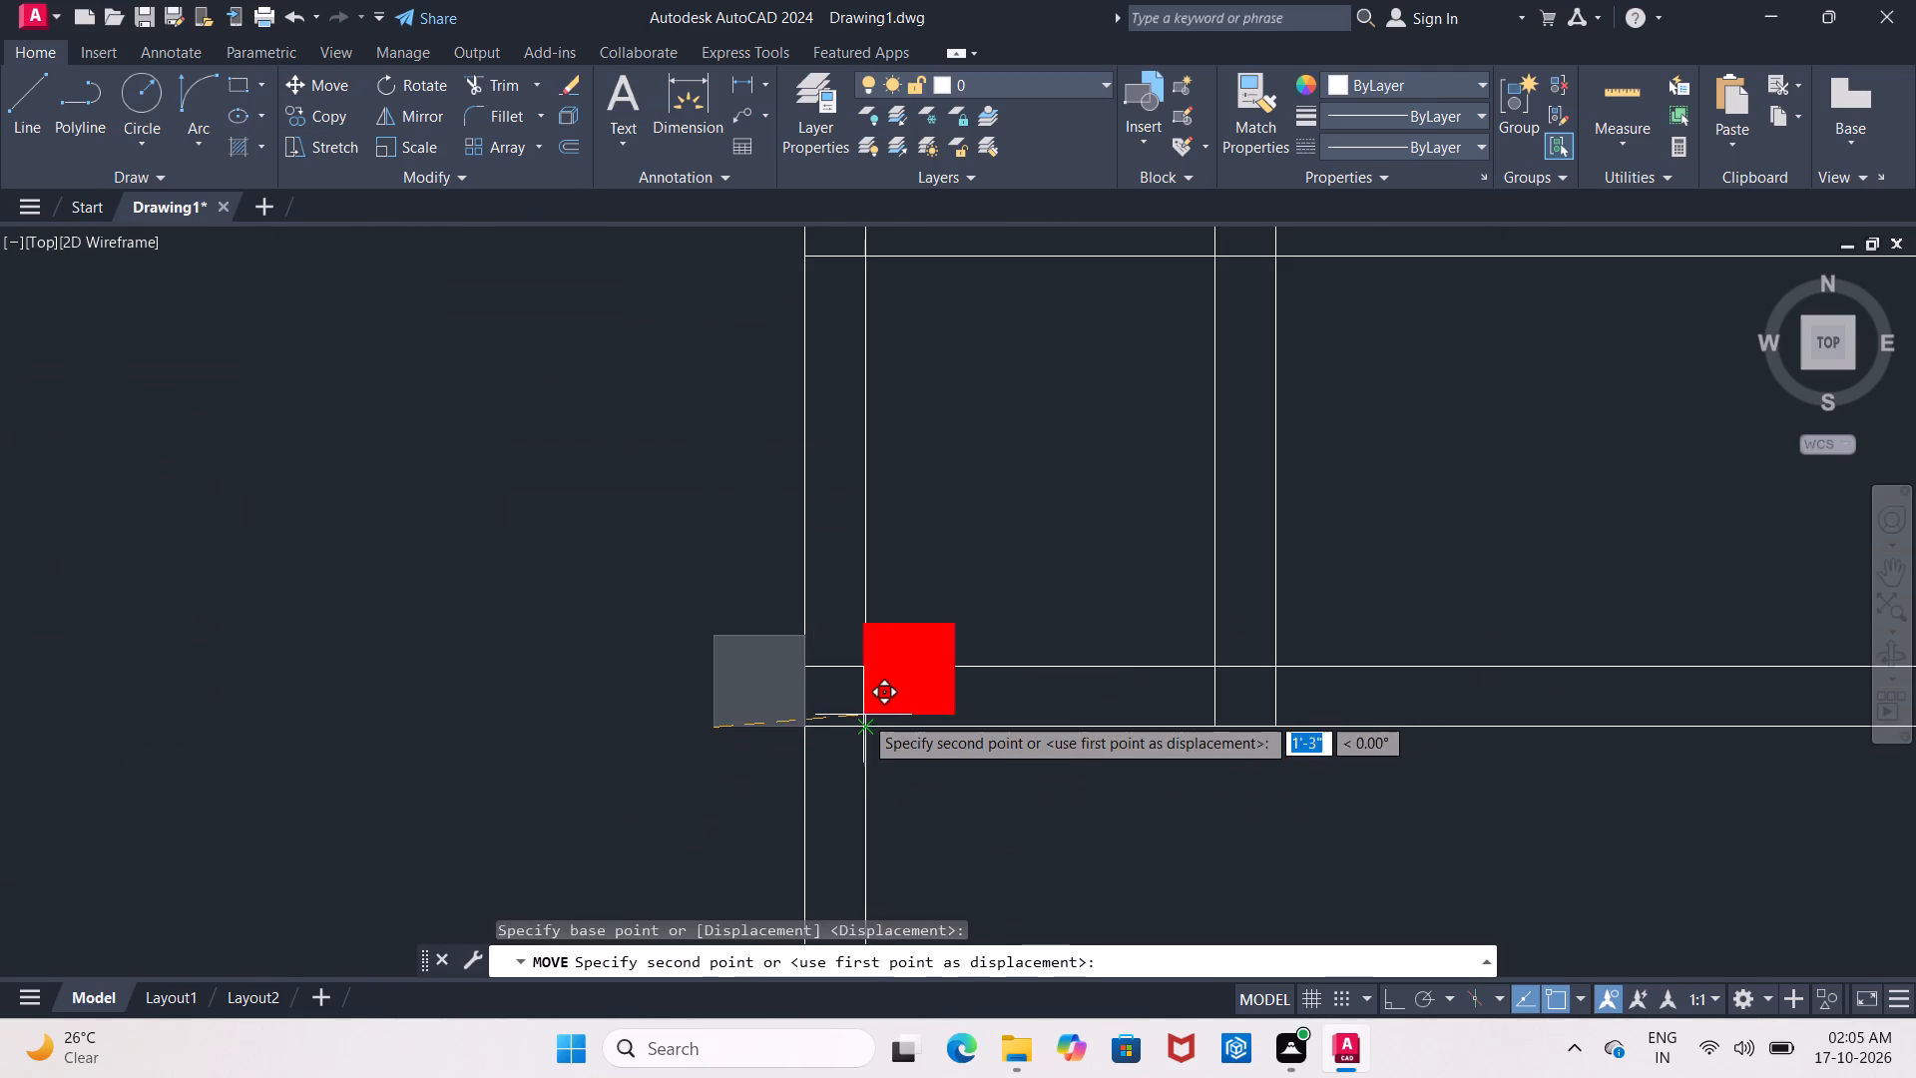
left_click(802, 725)
Examine the column positions along the middle vertical wall and around the small partitioned room.
scroll(806, 759, "down", 2)
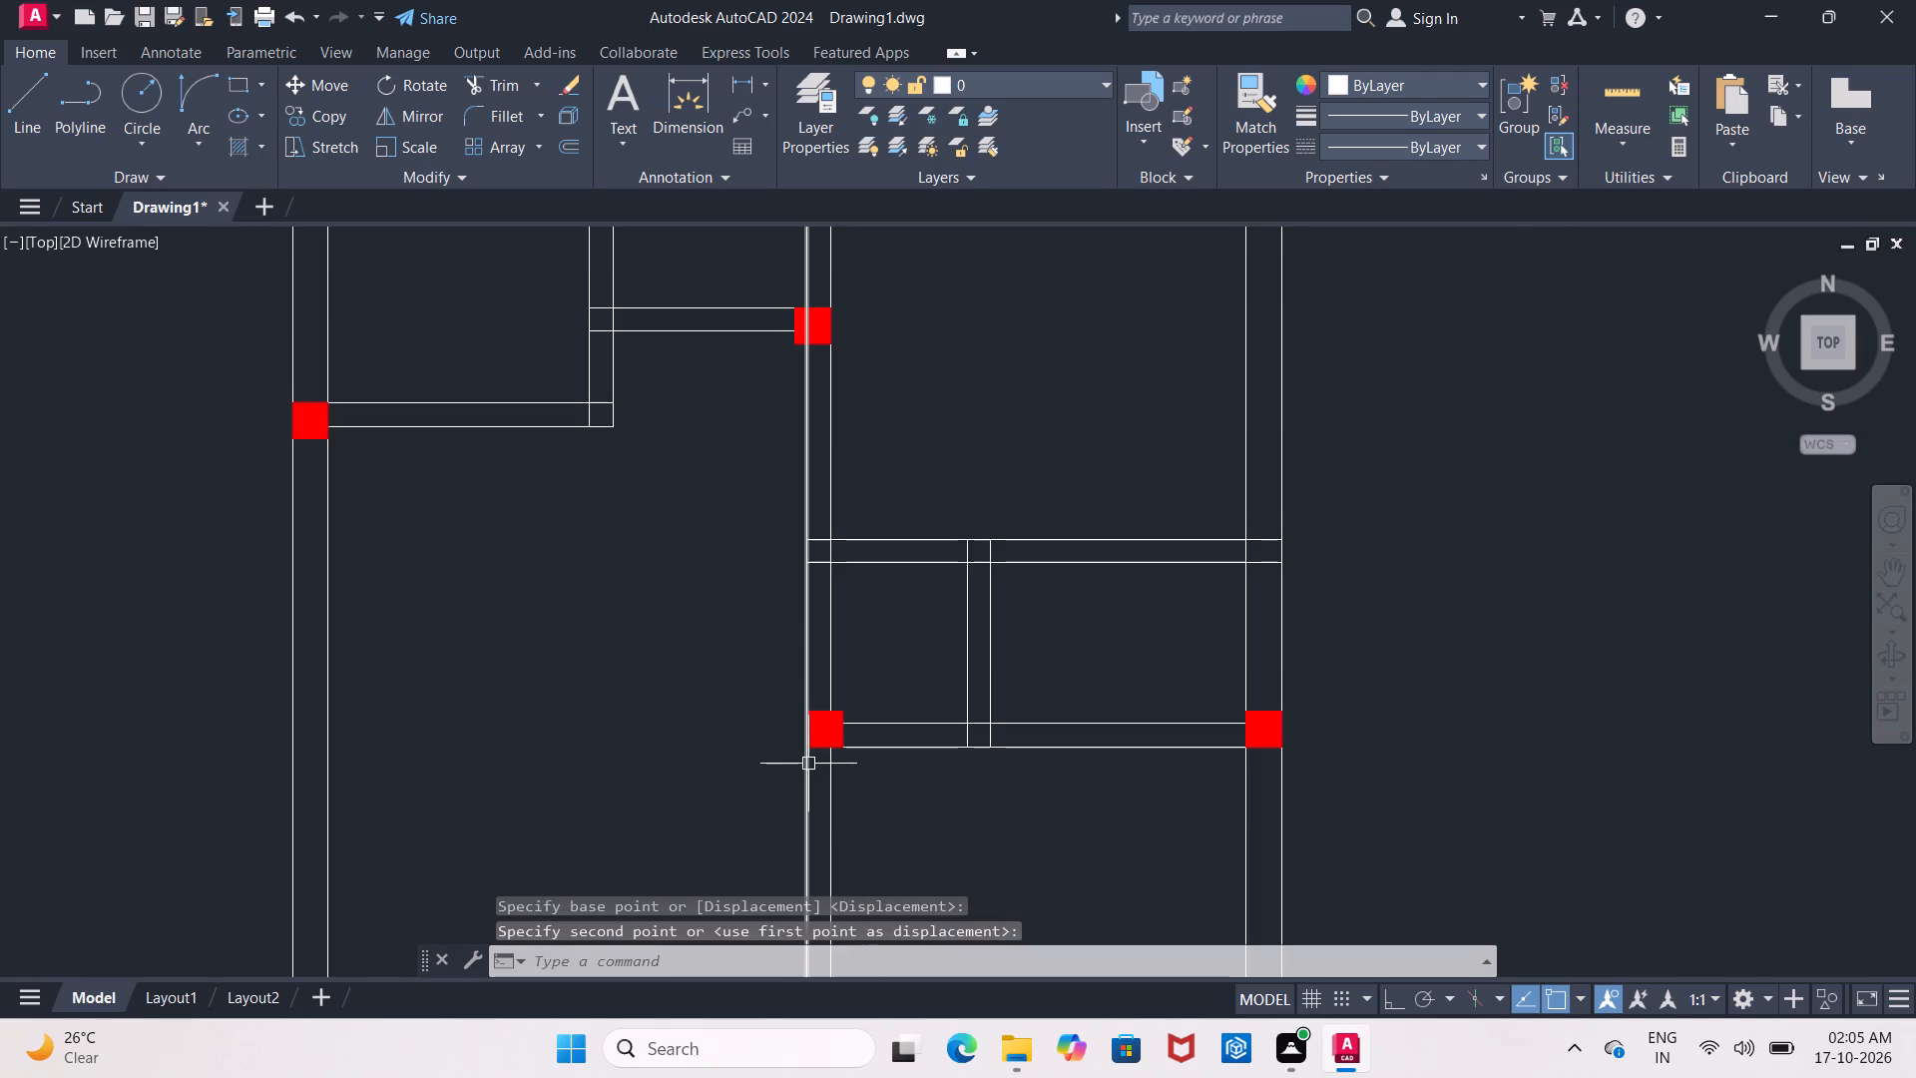
middle_click_drag(861, 823, 854, 743)
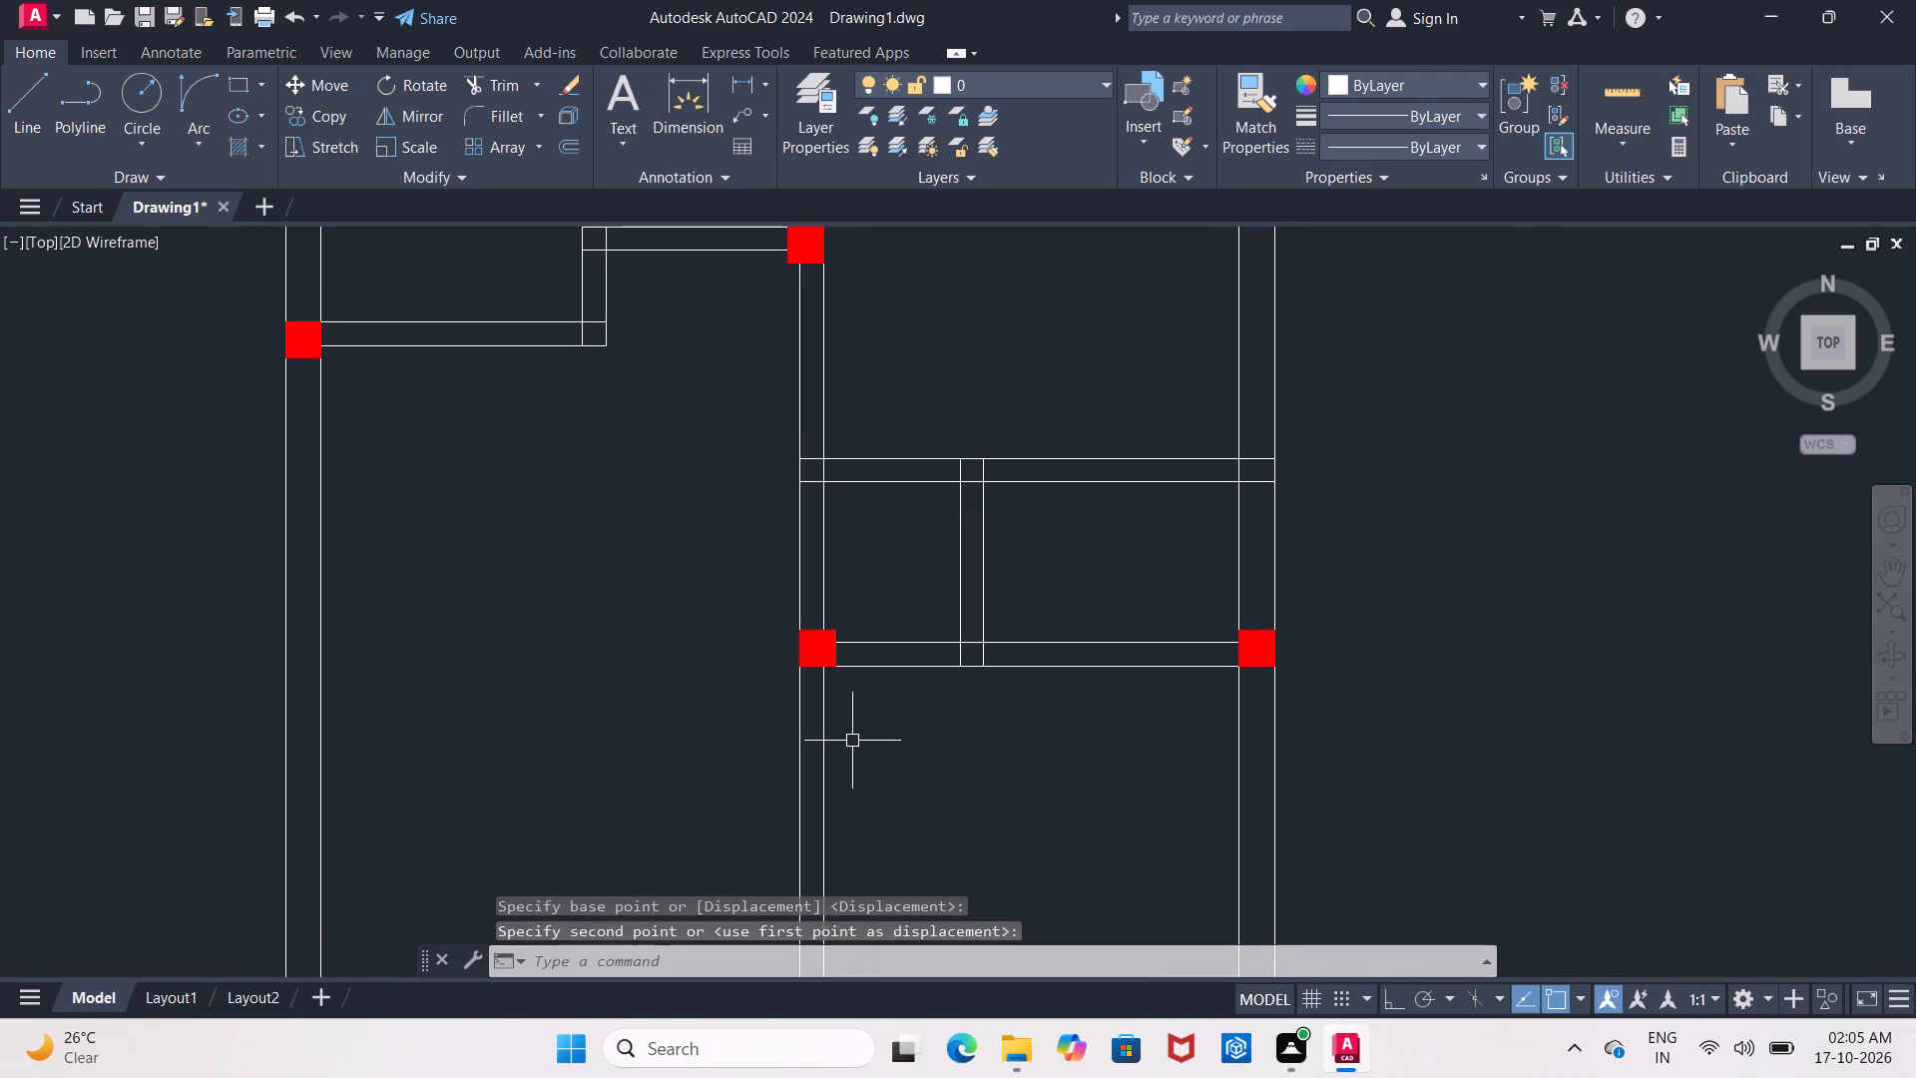
middle_click_drag(827, 714, 800, 865)
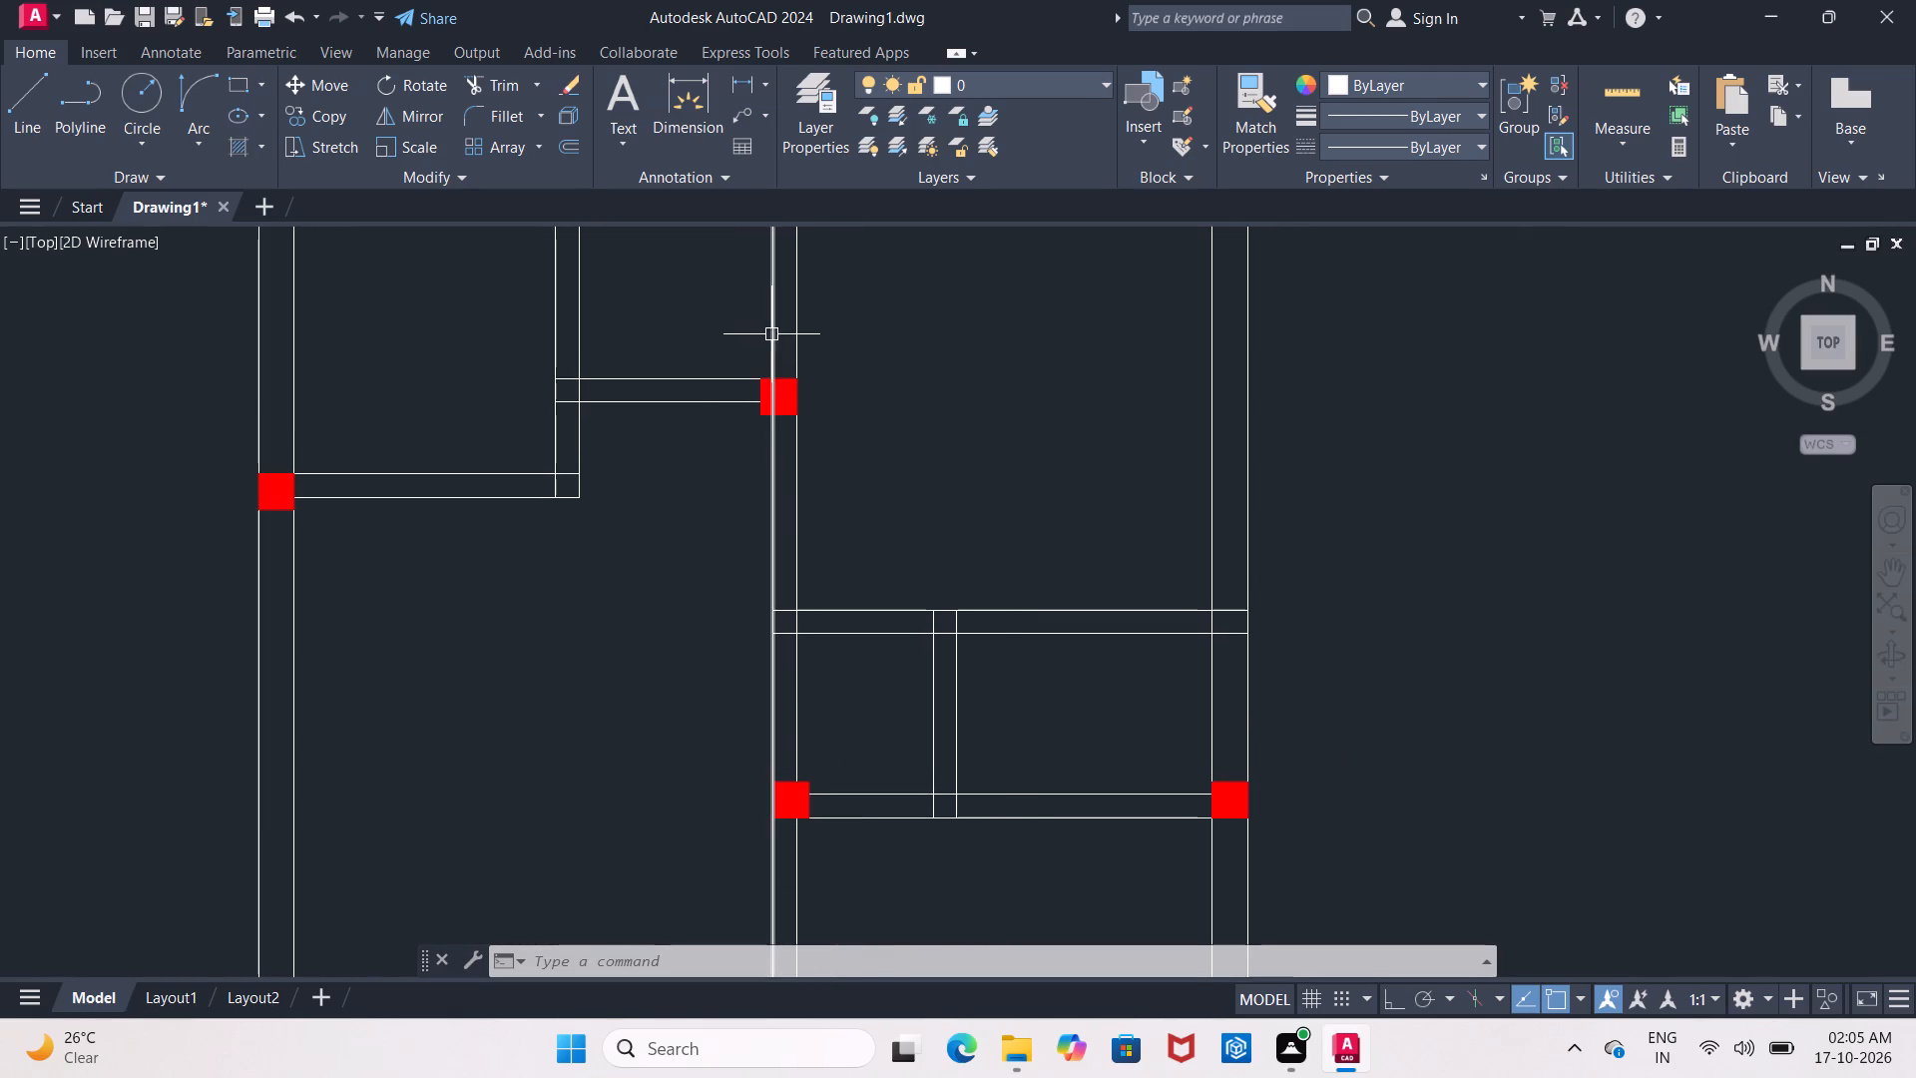
scroll(783, 661, "down", 1)
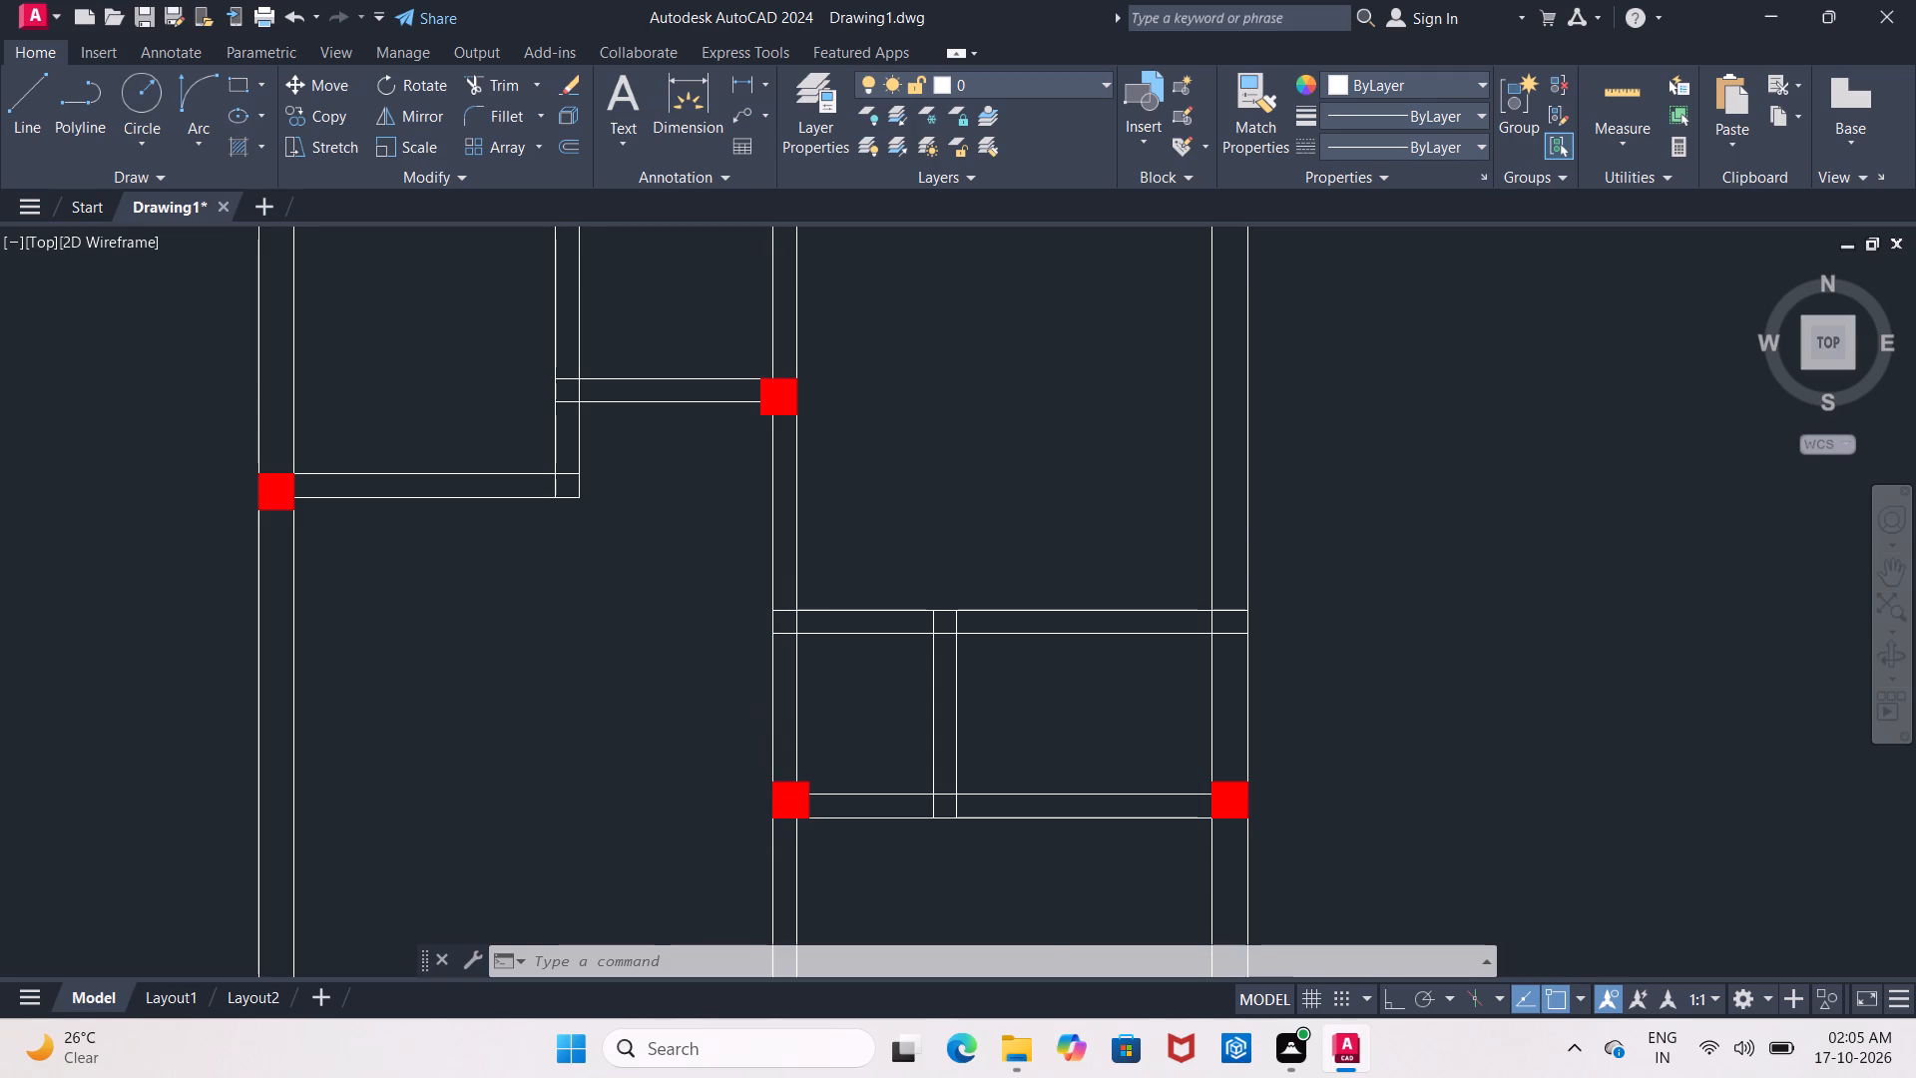
scroll(783, 661, "down", 1)
middle_click_drag(783, 661, 781, 568)
scroll(818, 757, "up", 1)
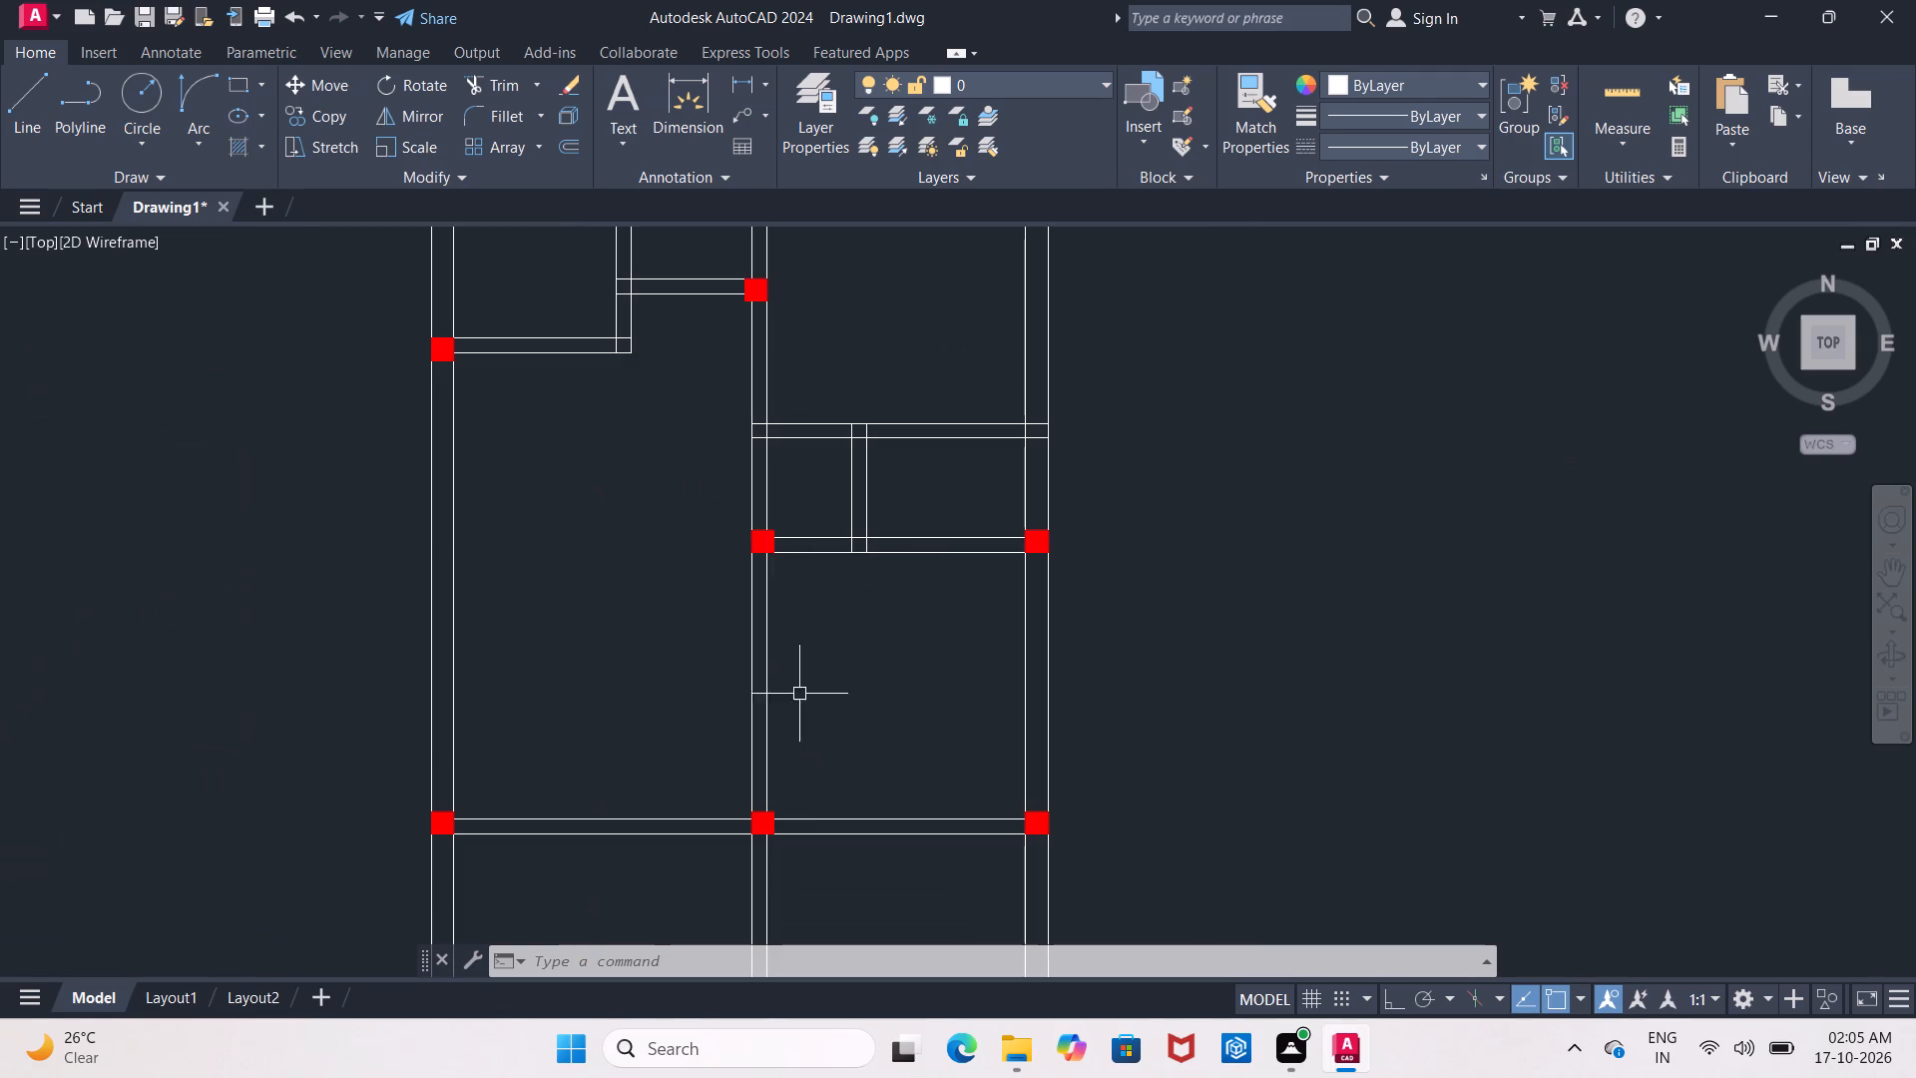
scroll(763, 631, "up", 1)
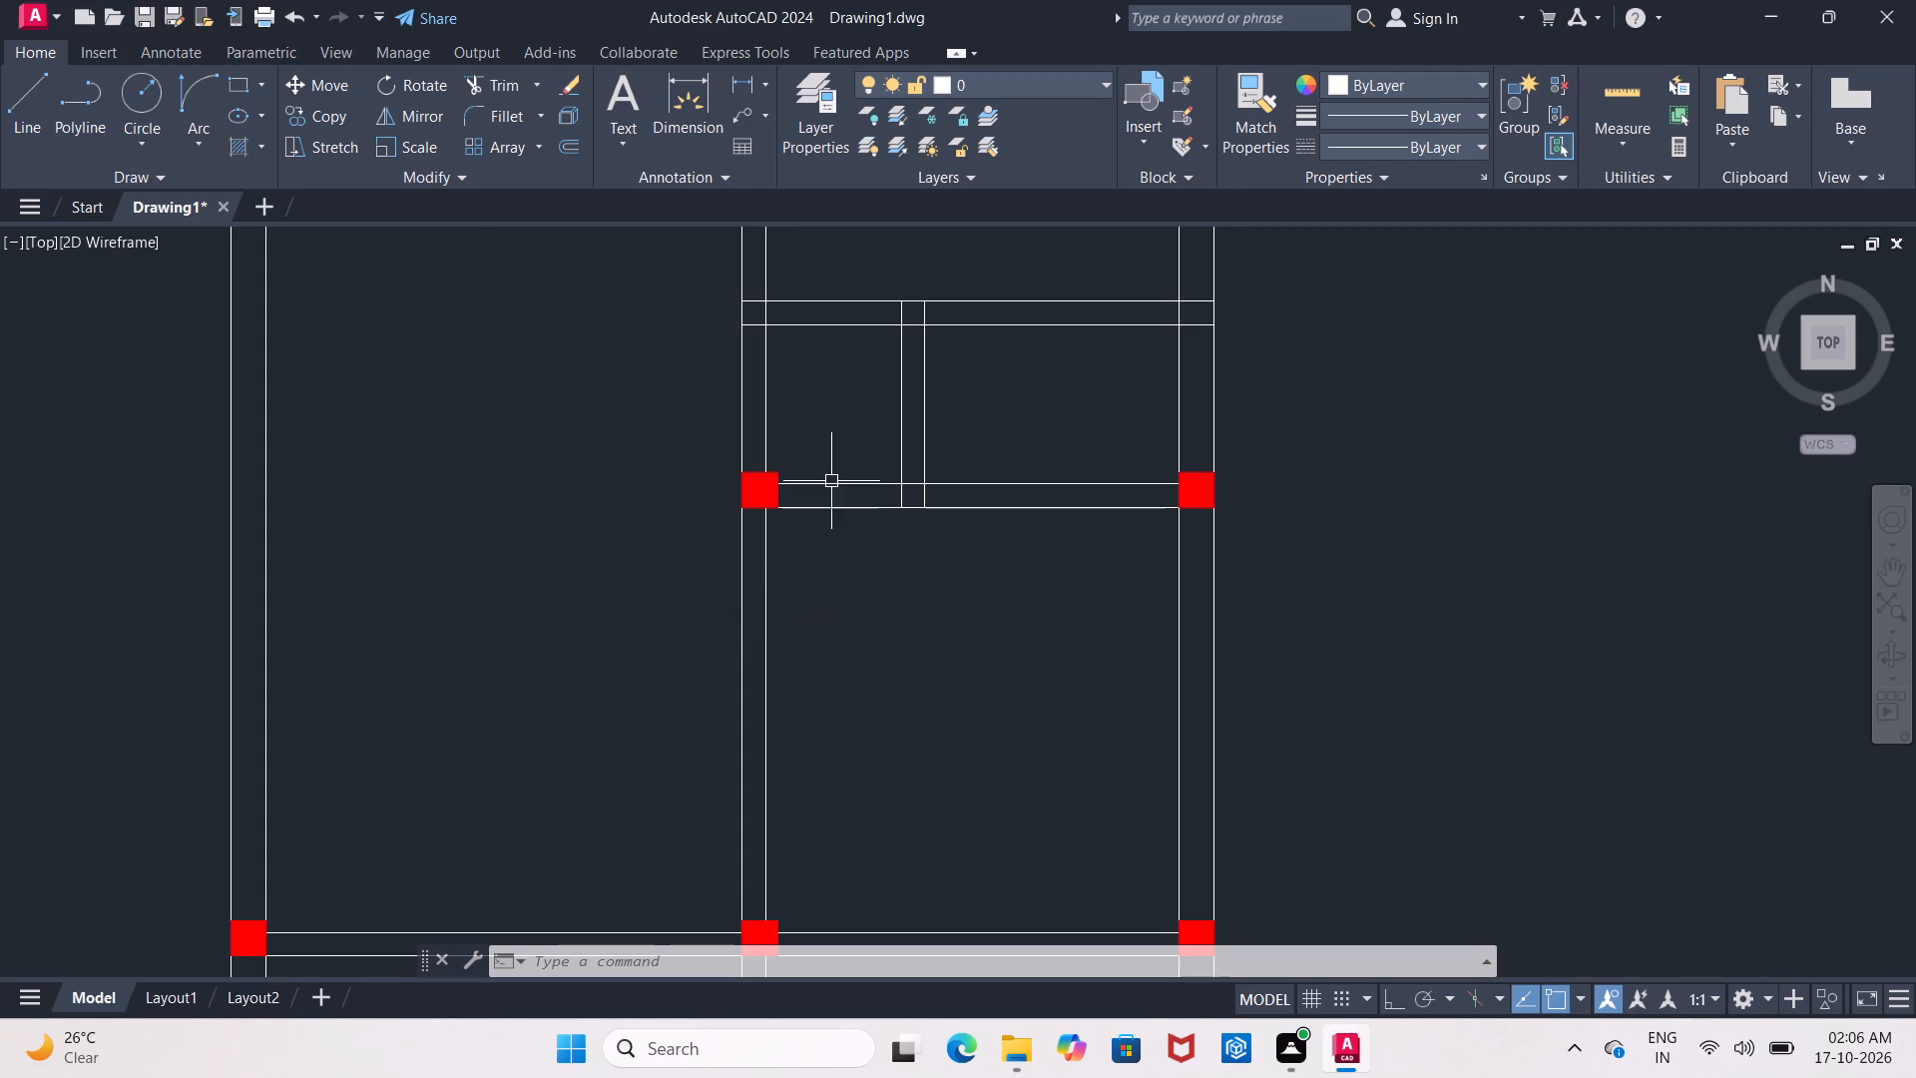
Move the column at the short upper horizontal wall's junction by its upper-left corner onto the middle vertical wall's left face, level with the short wall's top.
scroll(831, 480, "down", 2)
scroll(815, 338, "up", 3)
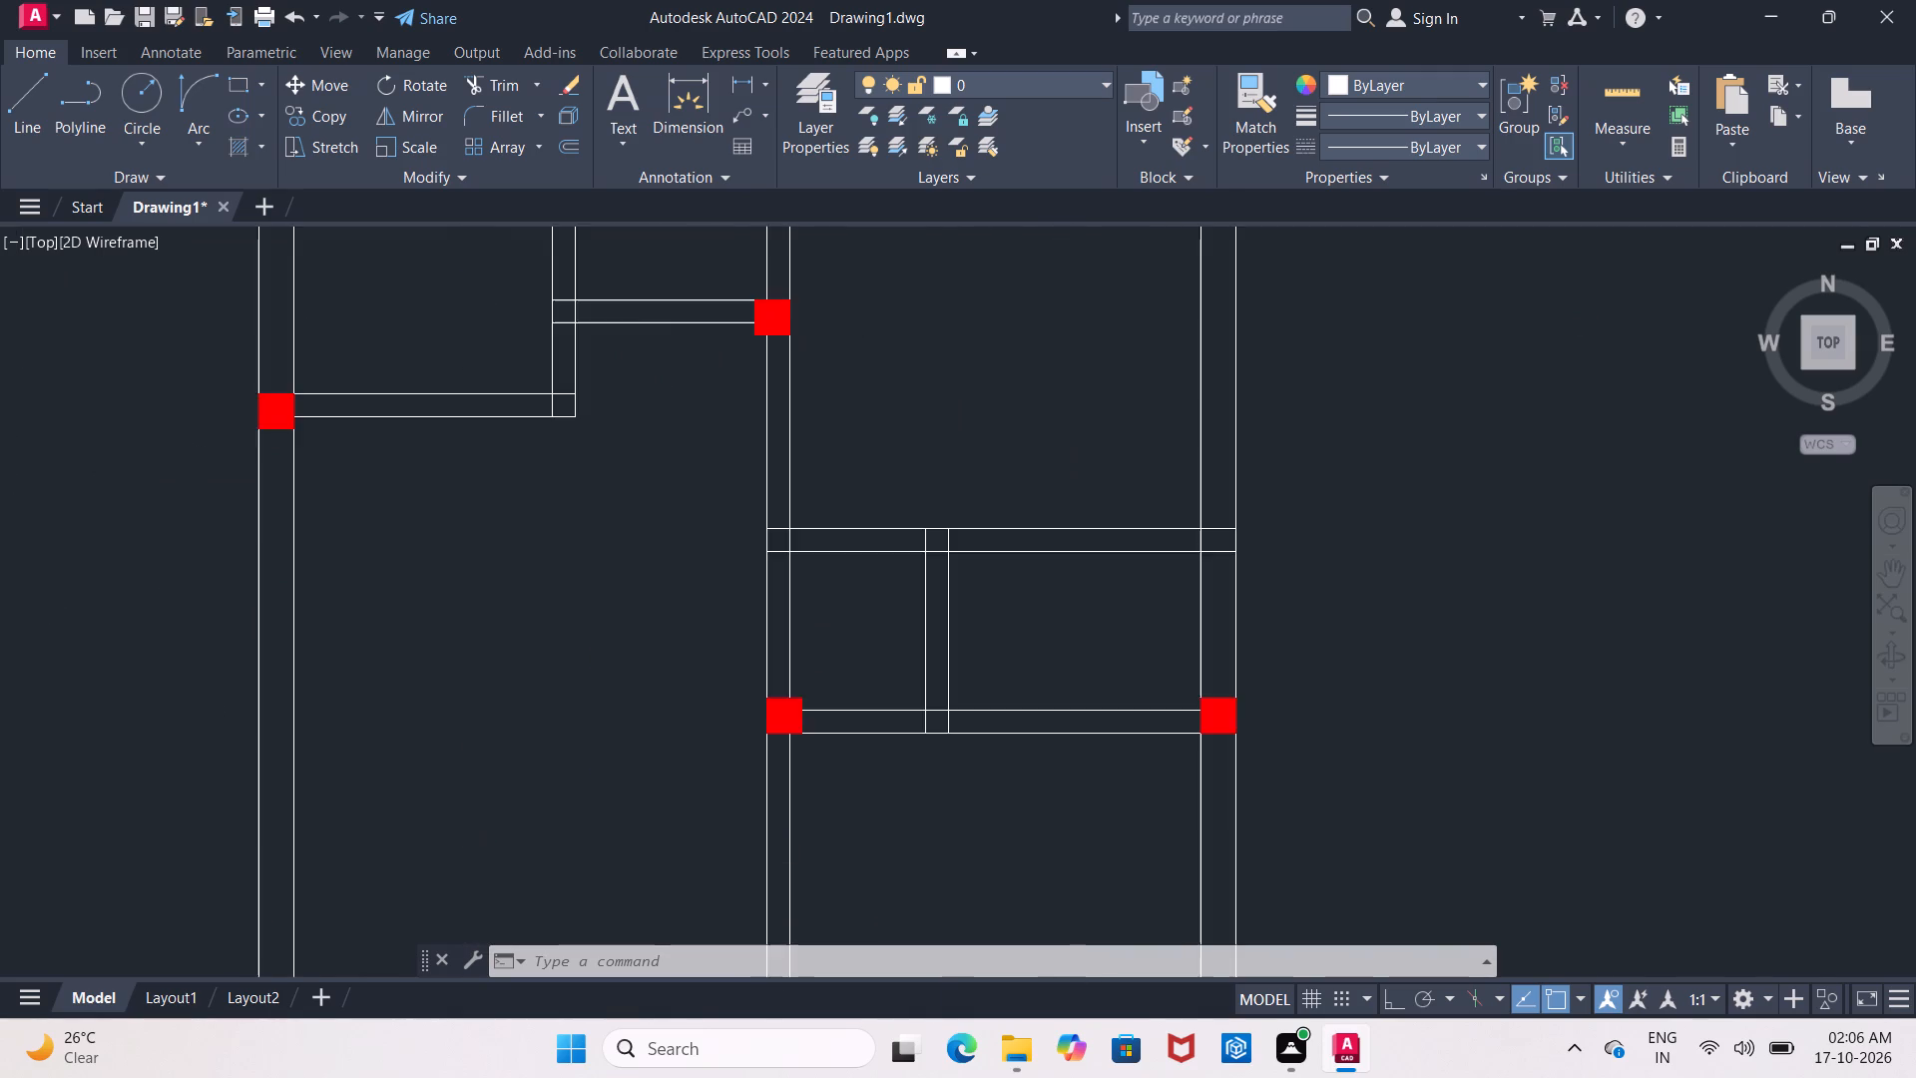
middle_click_drag(810, 329, 775, 522)
left_click_drag(605, 451, 704, 558)
left_click(831, 636)
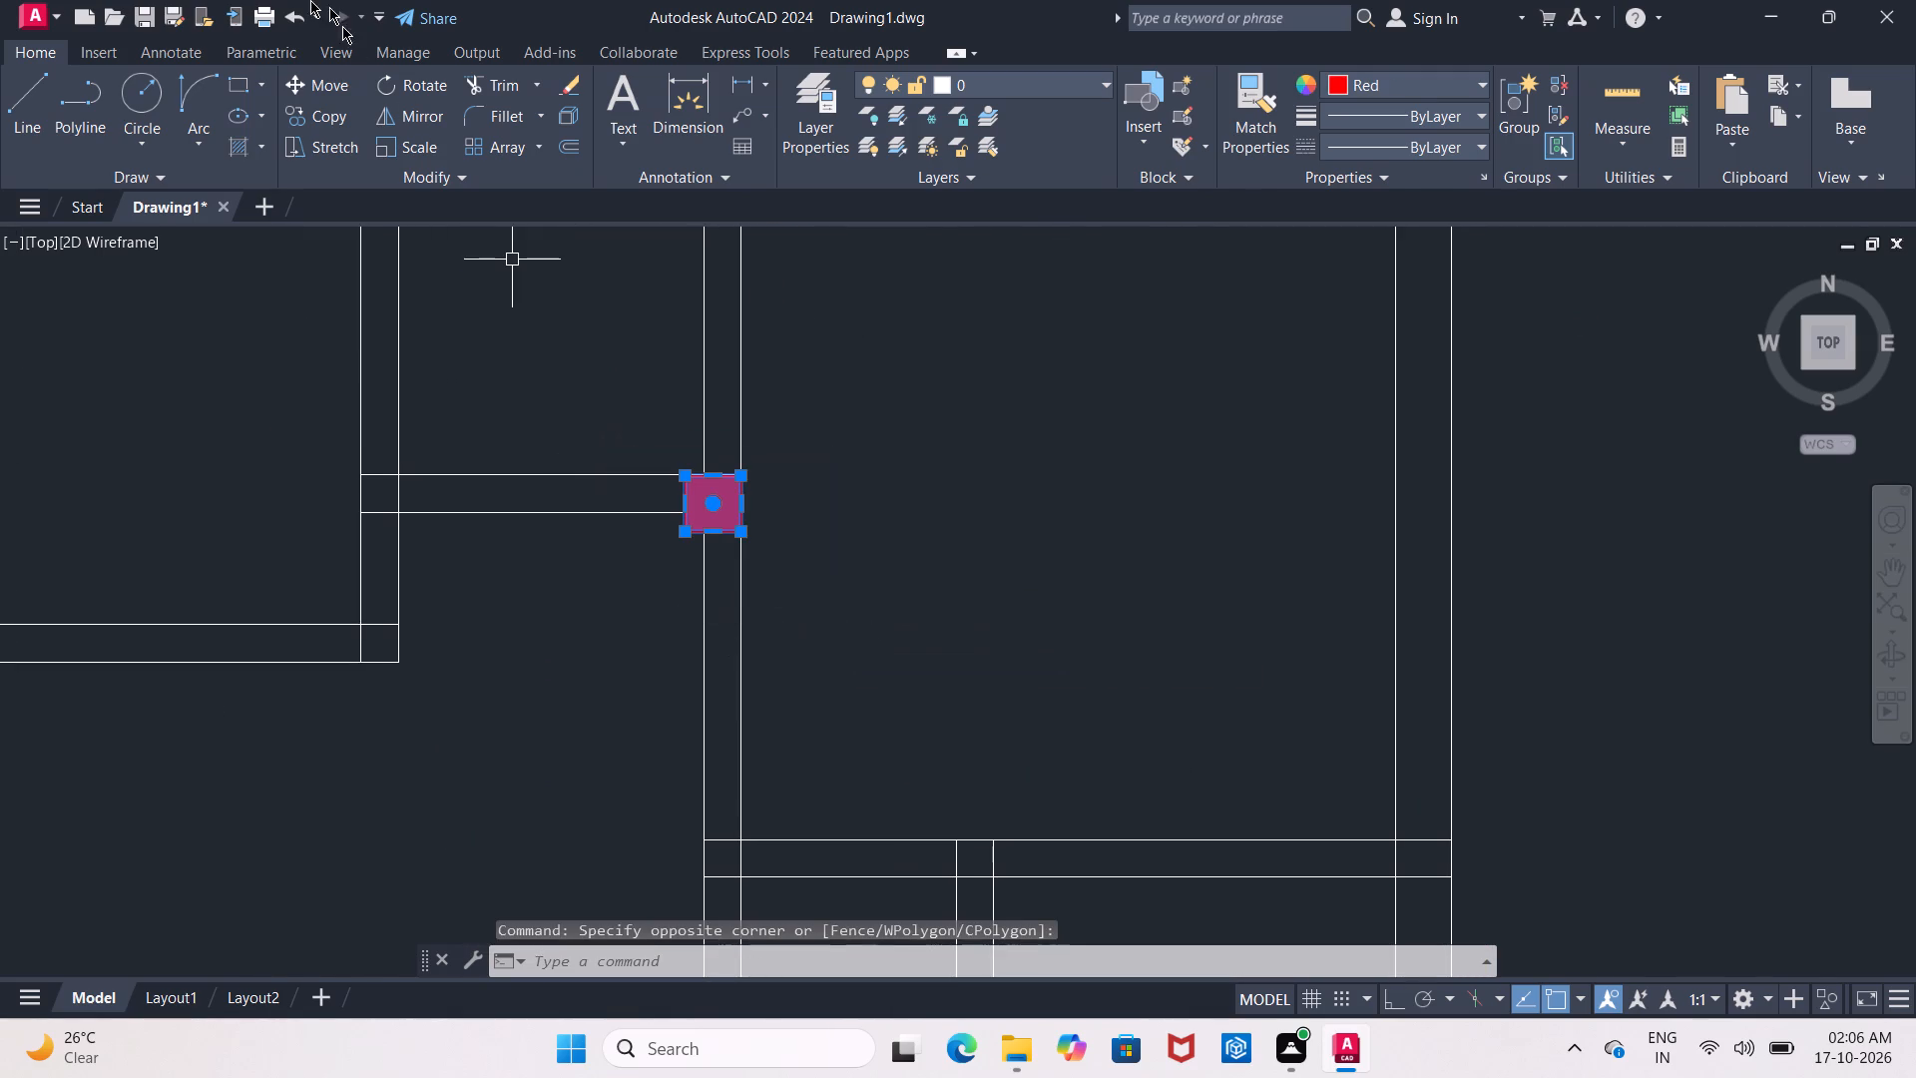
left_click(306, 84)
scroll(692, 484, "up", 2)
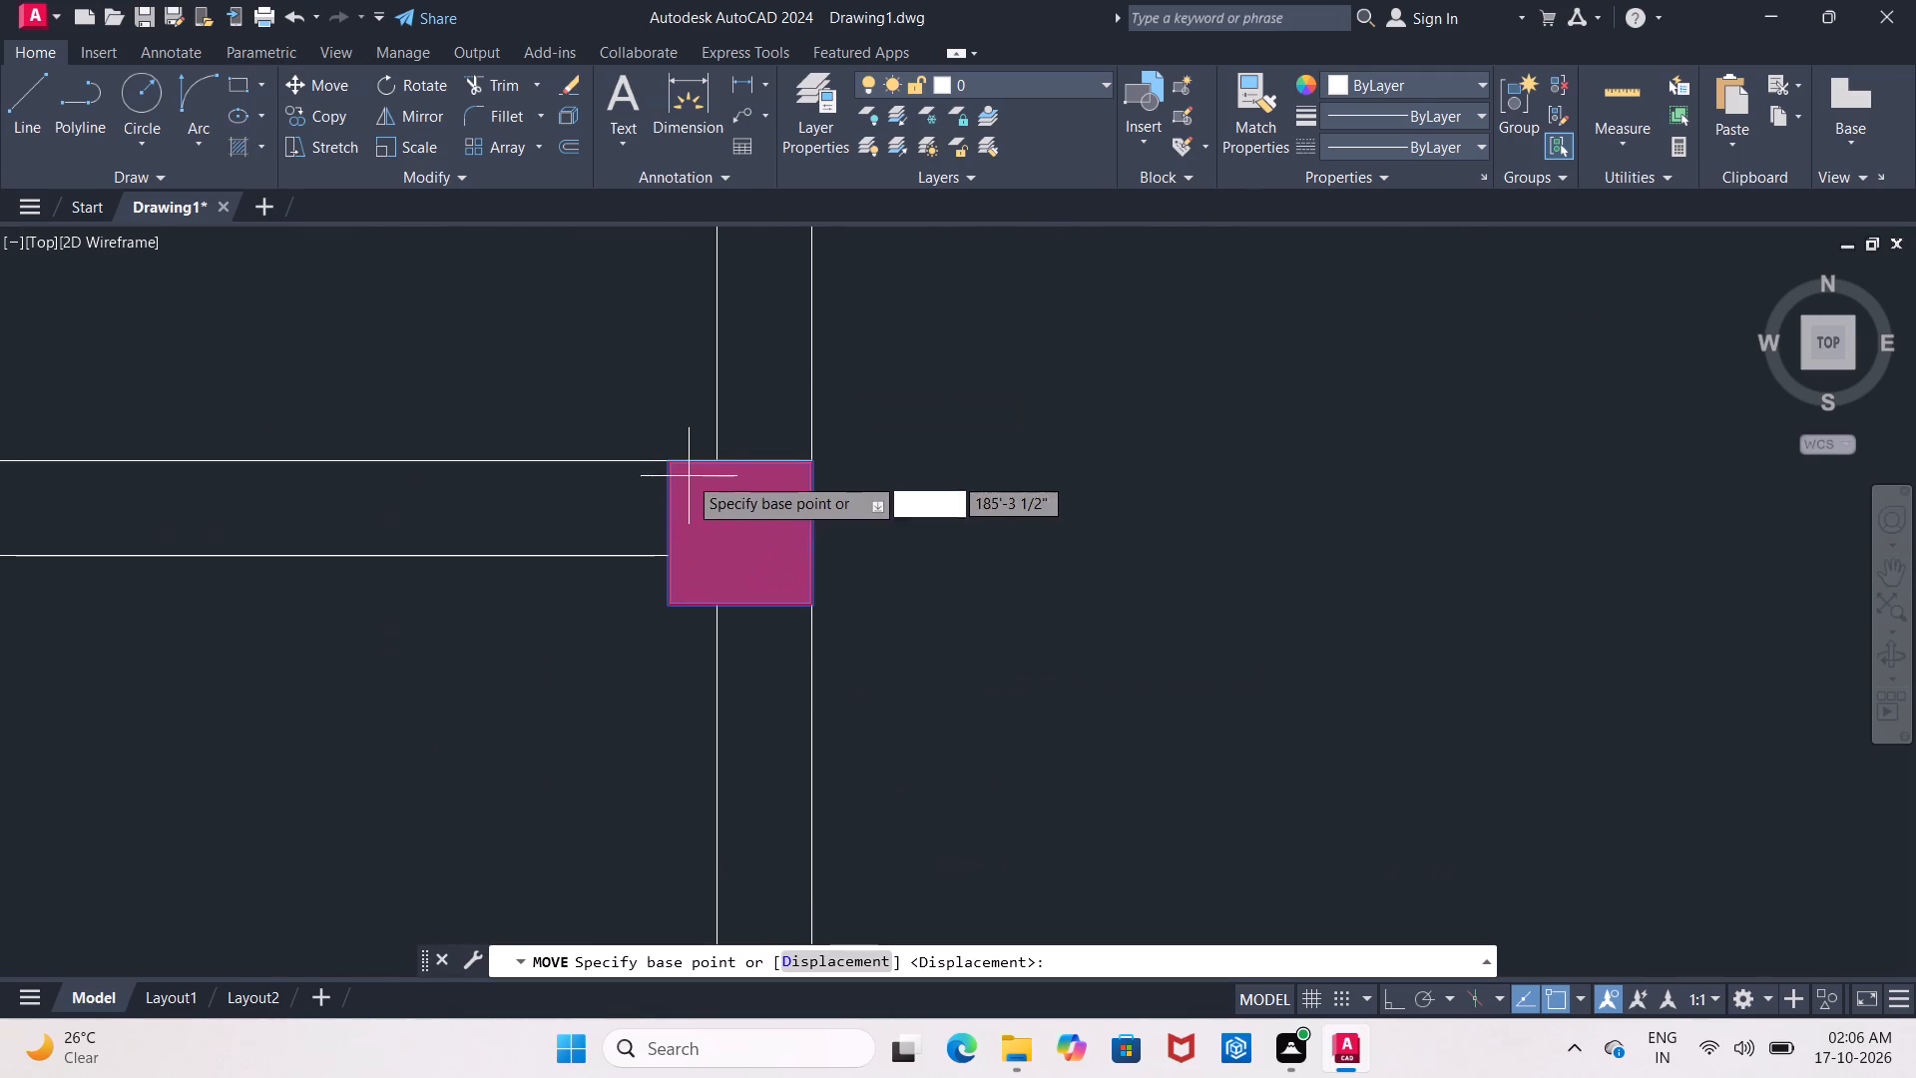
left_click(667, 465)
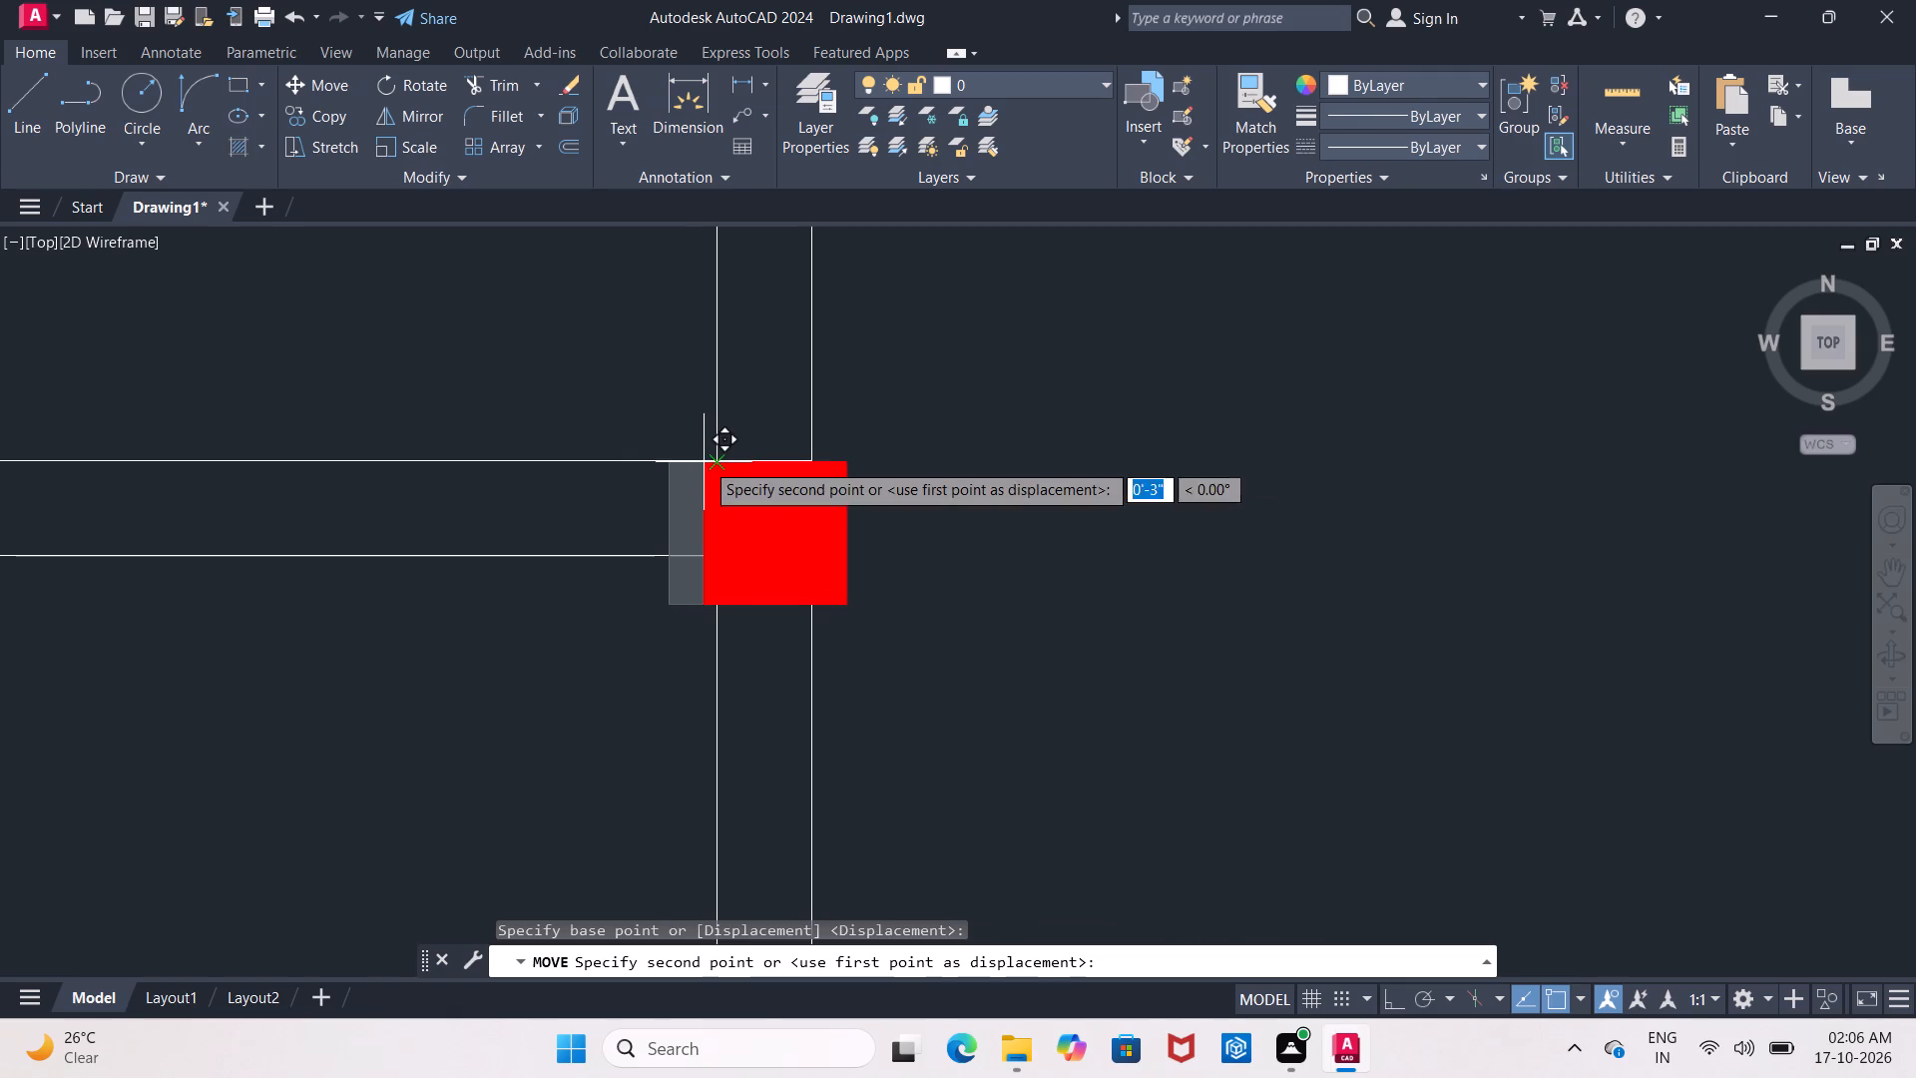
left_click(712, 460)
Erase the spare red column square standing apart from the wall outline plan.
scroll(714, 460, "down", 3)
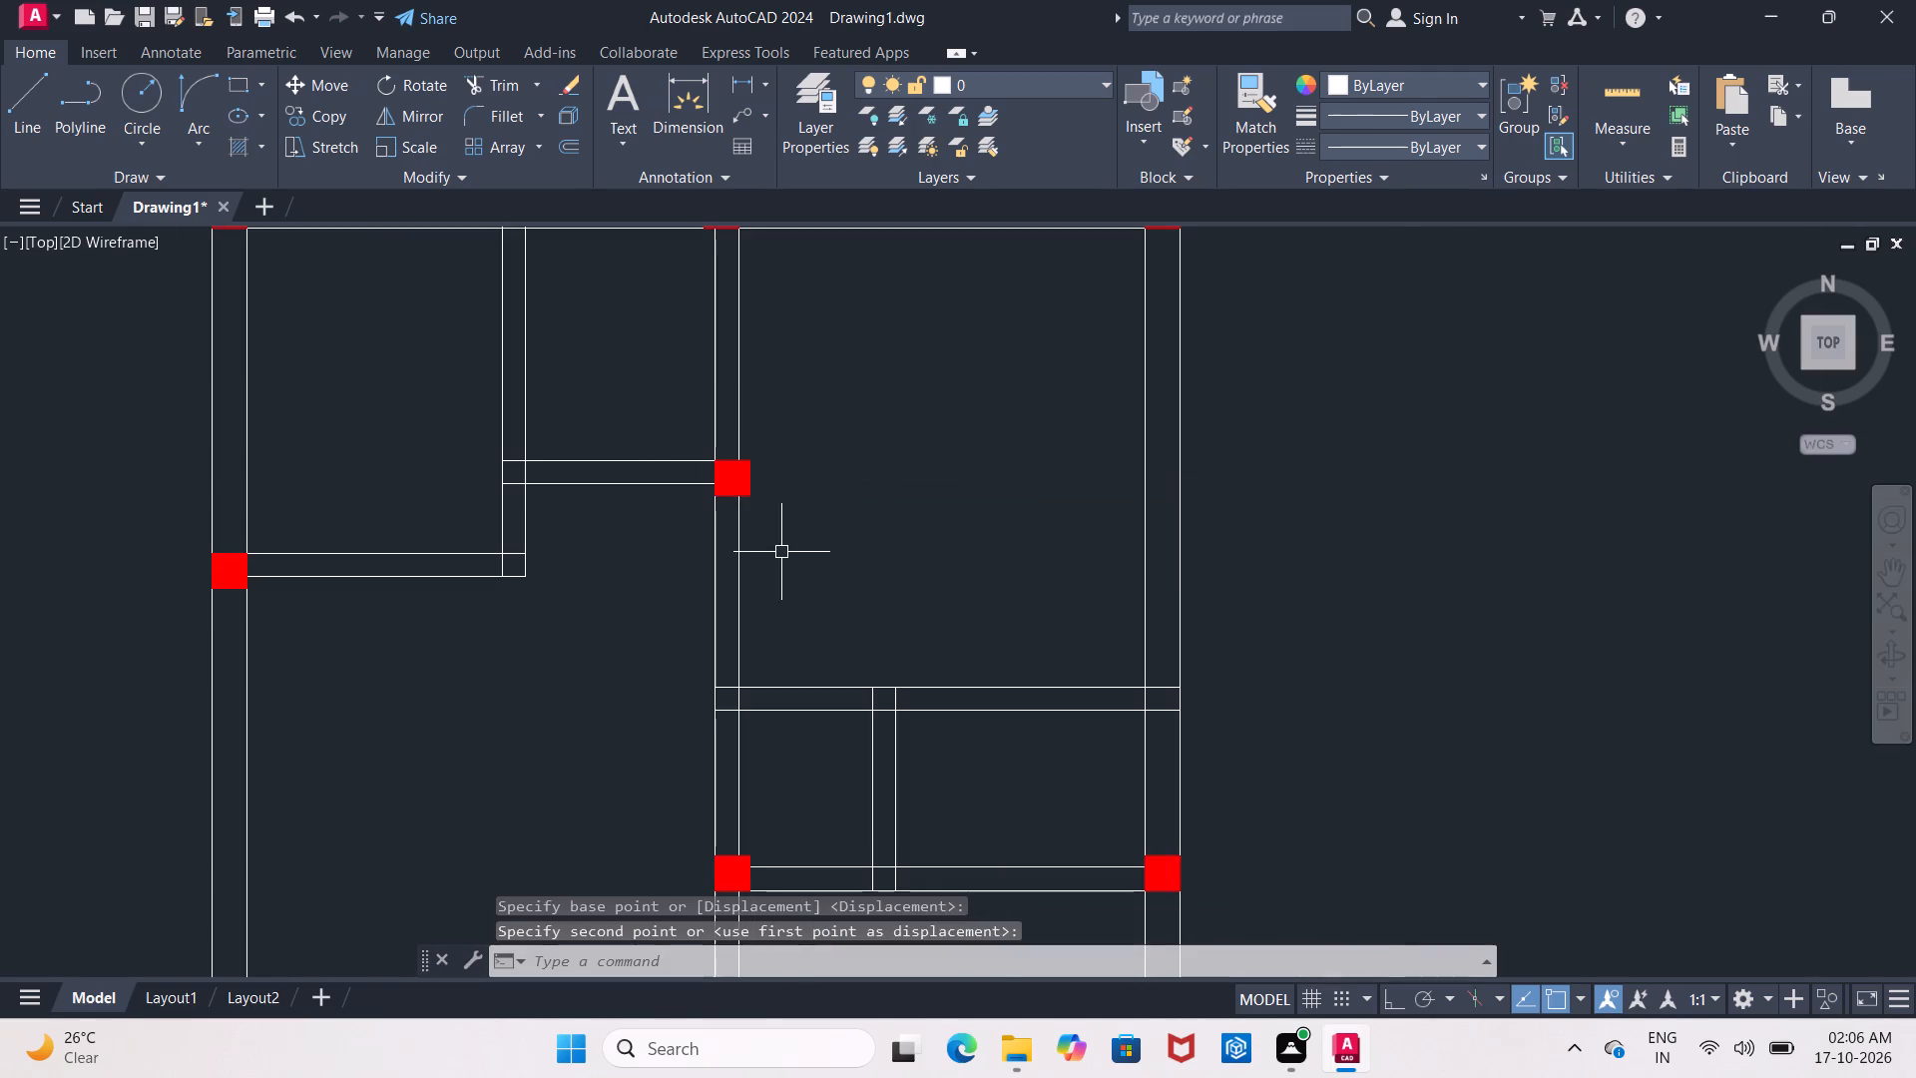
middle_click_drag(785, 560, 728, 381)
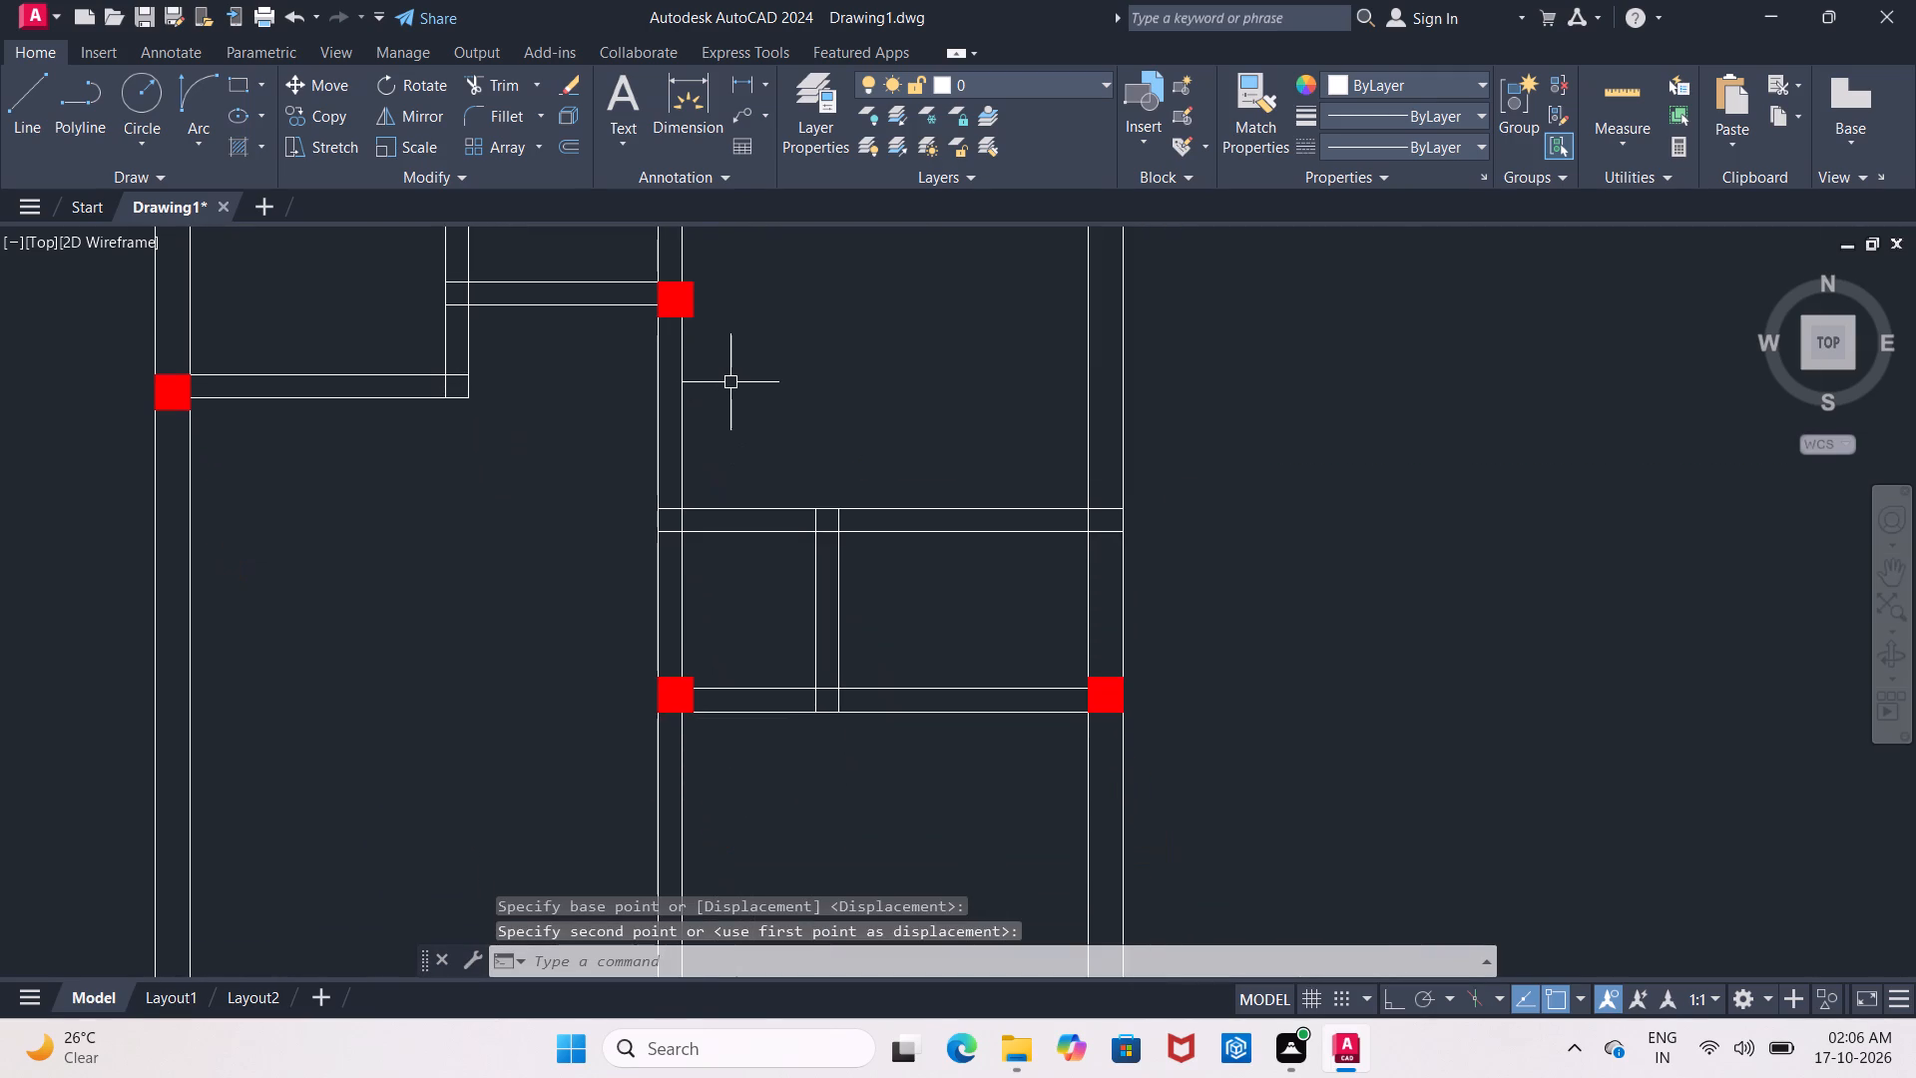
scroll(727, 364, "down", 3)
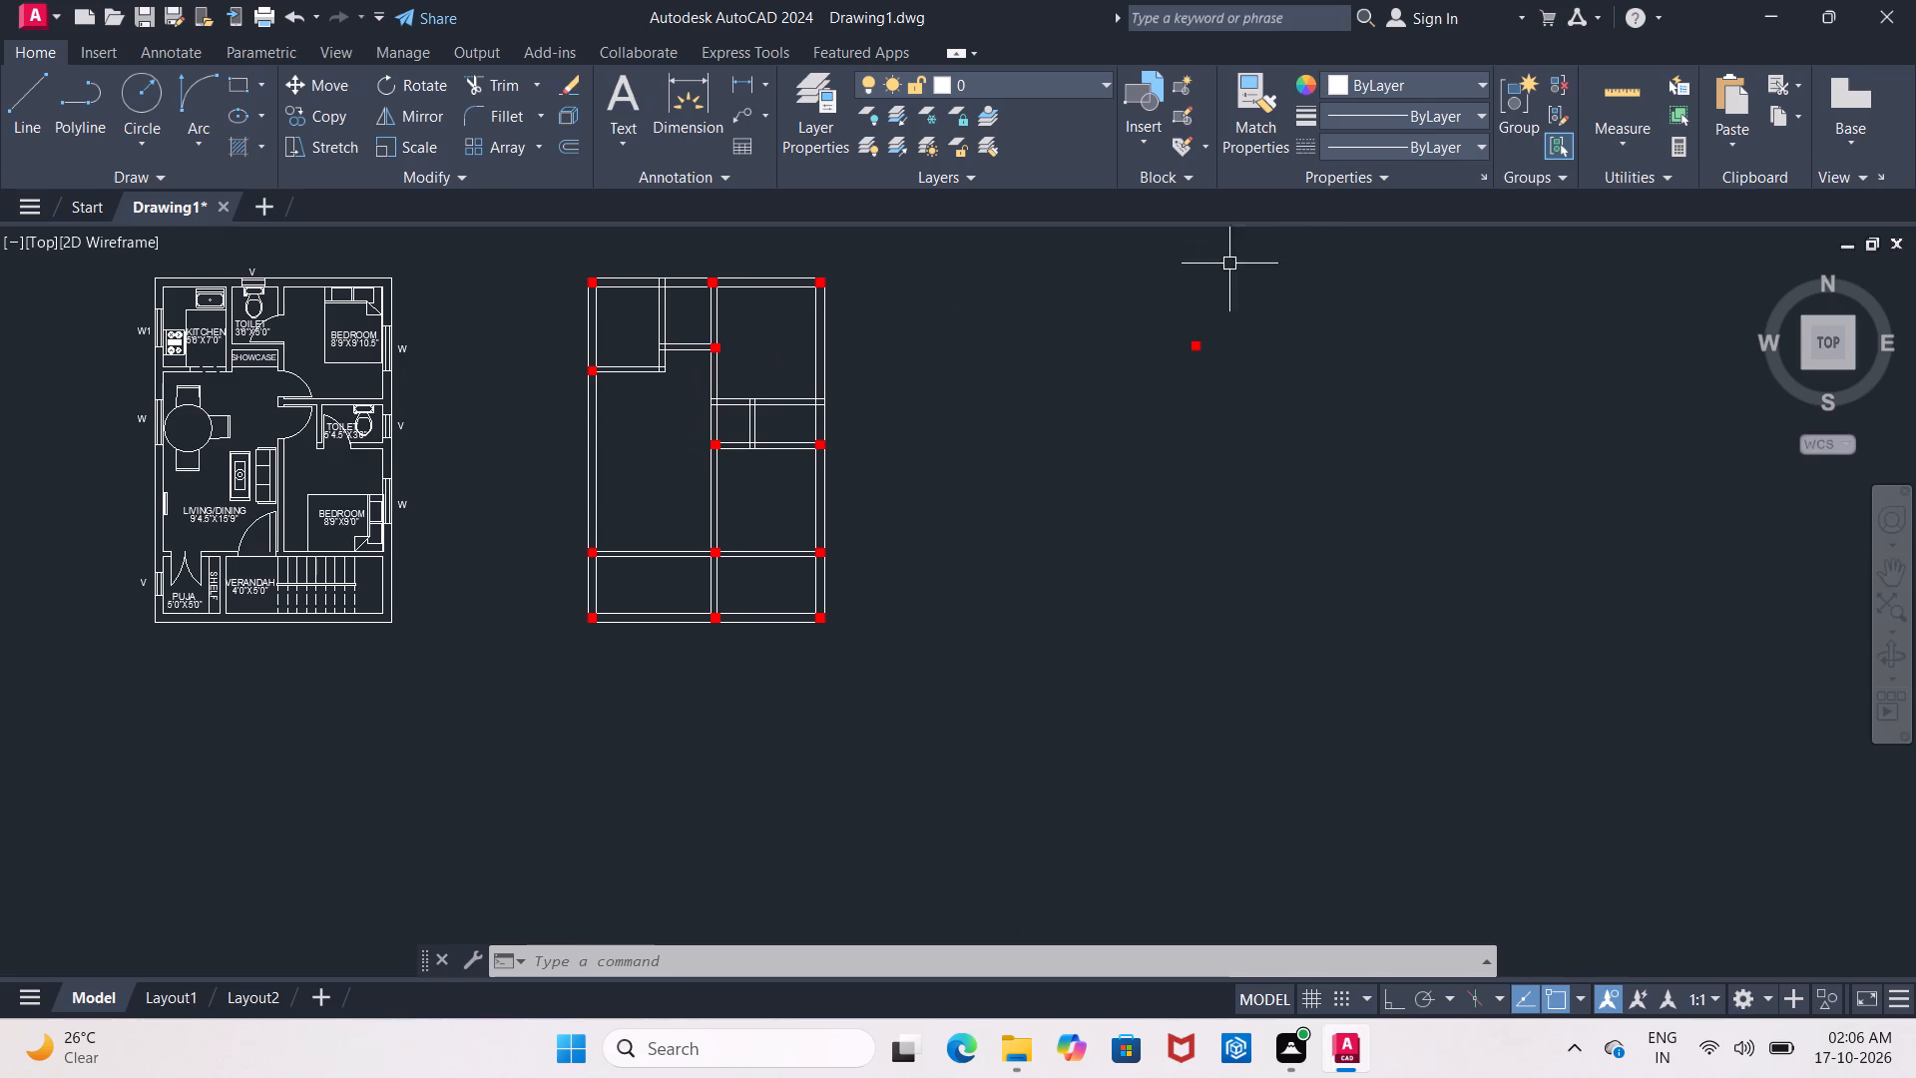
left_click_drag(1167, 289, 1158, 344)
left_click(1256, 425)
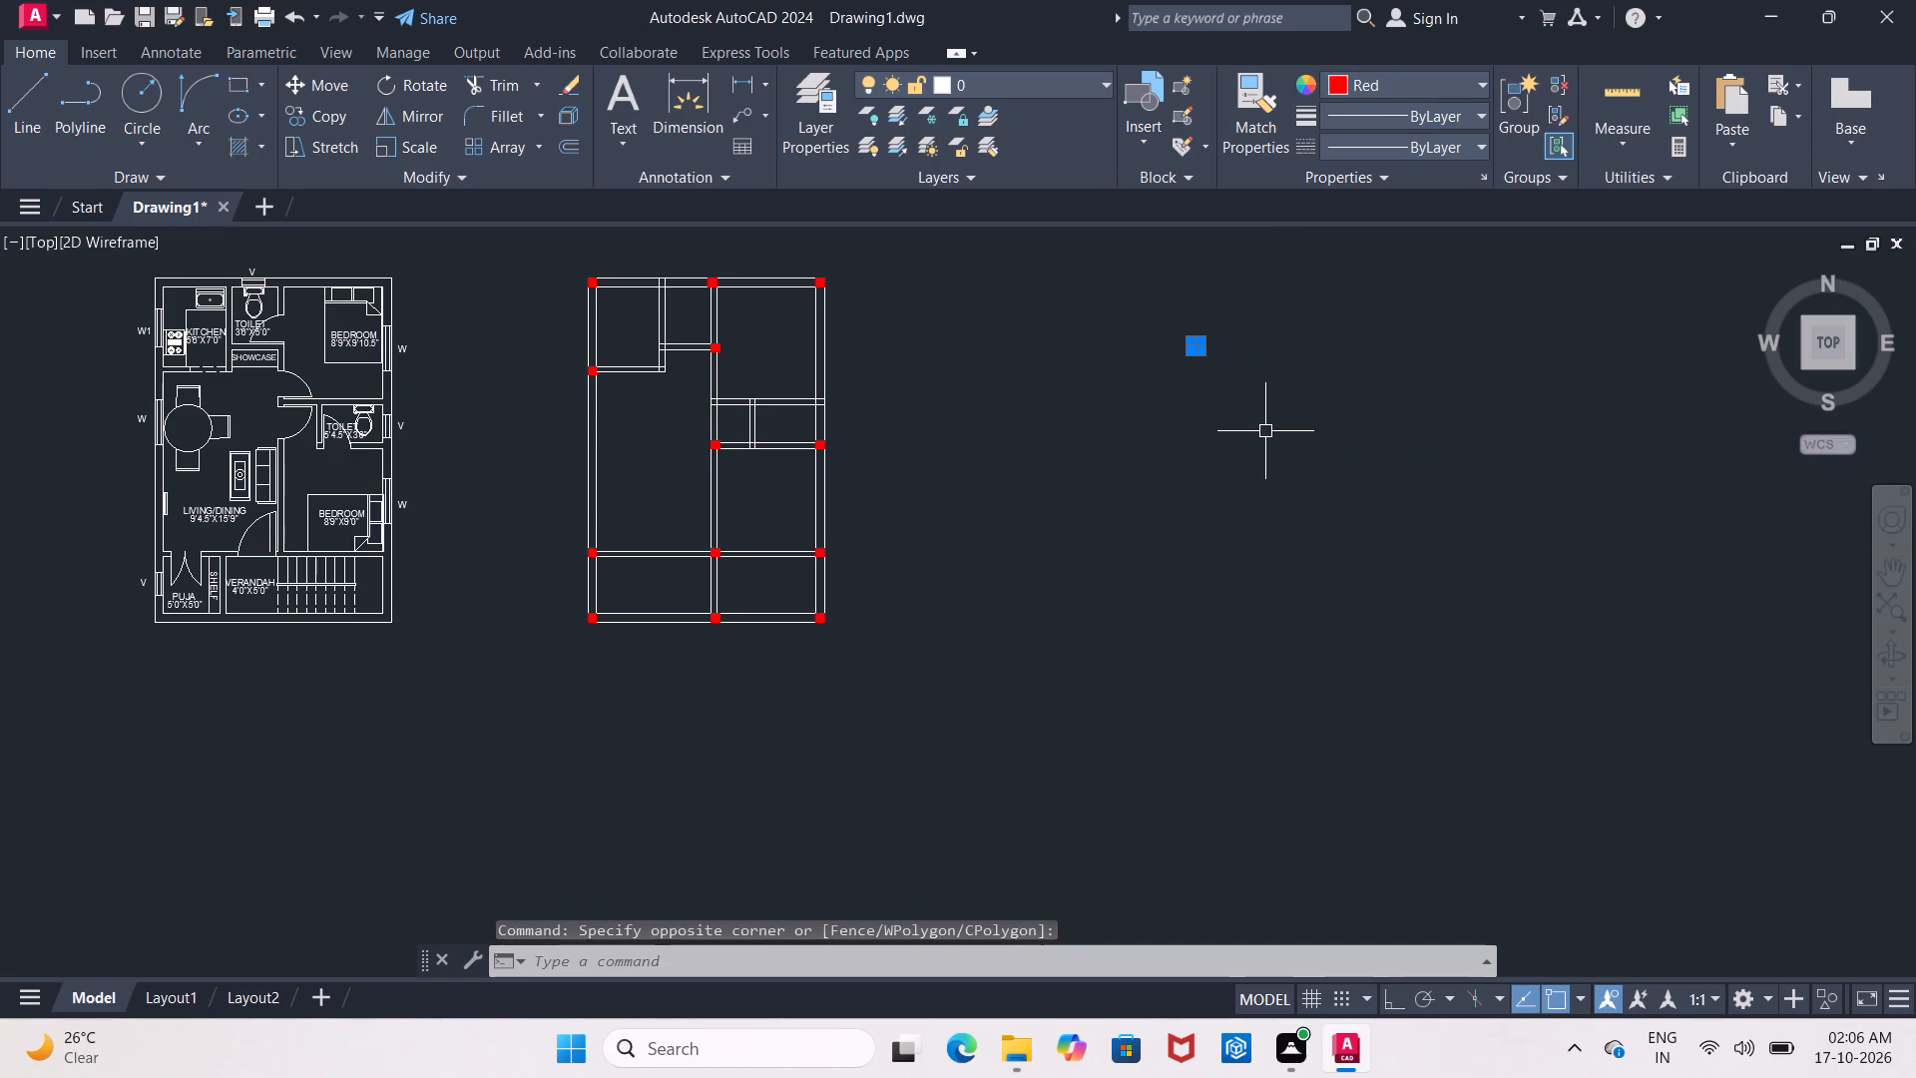
key("Delete")
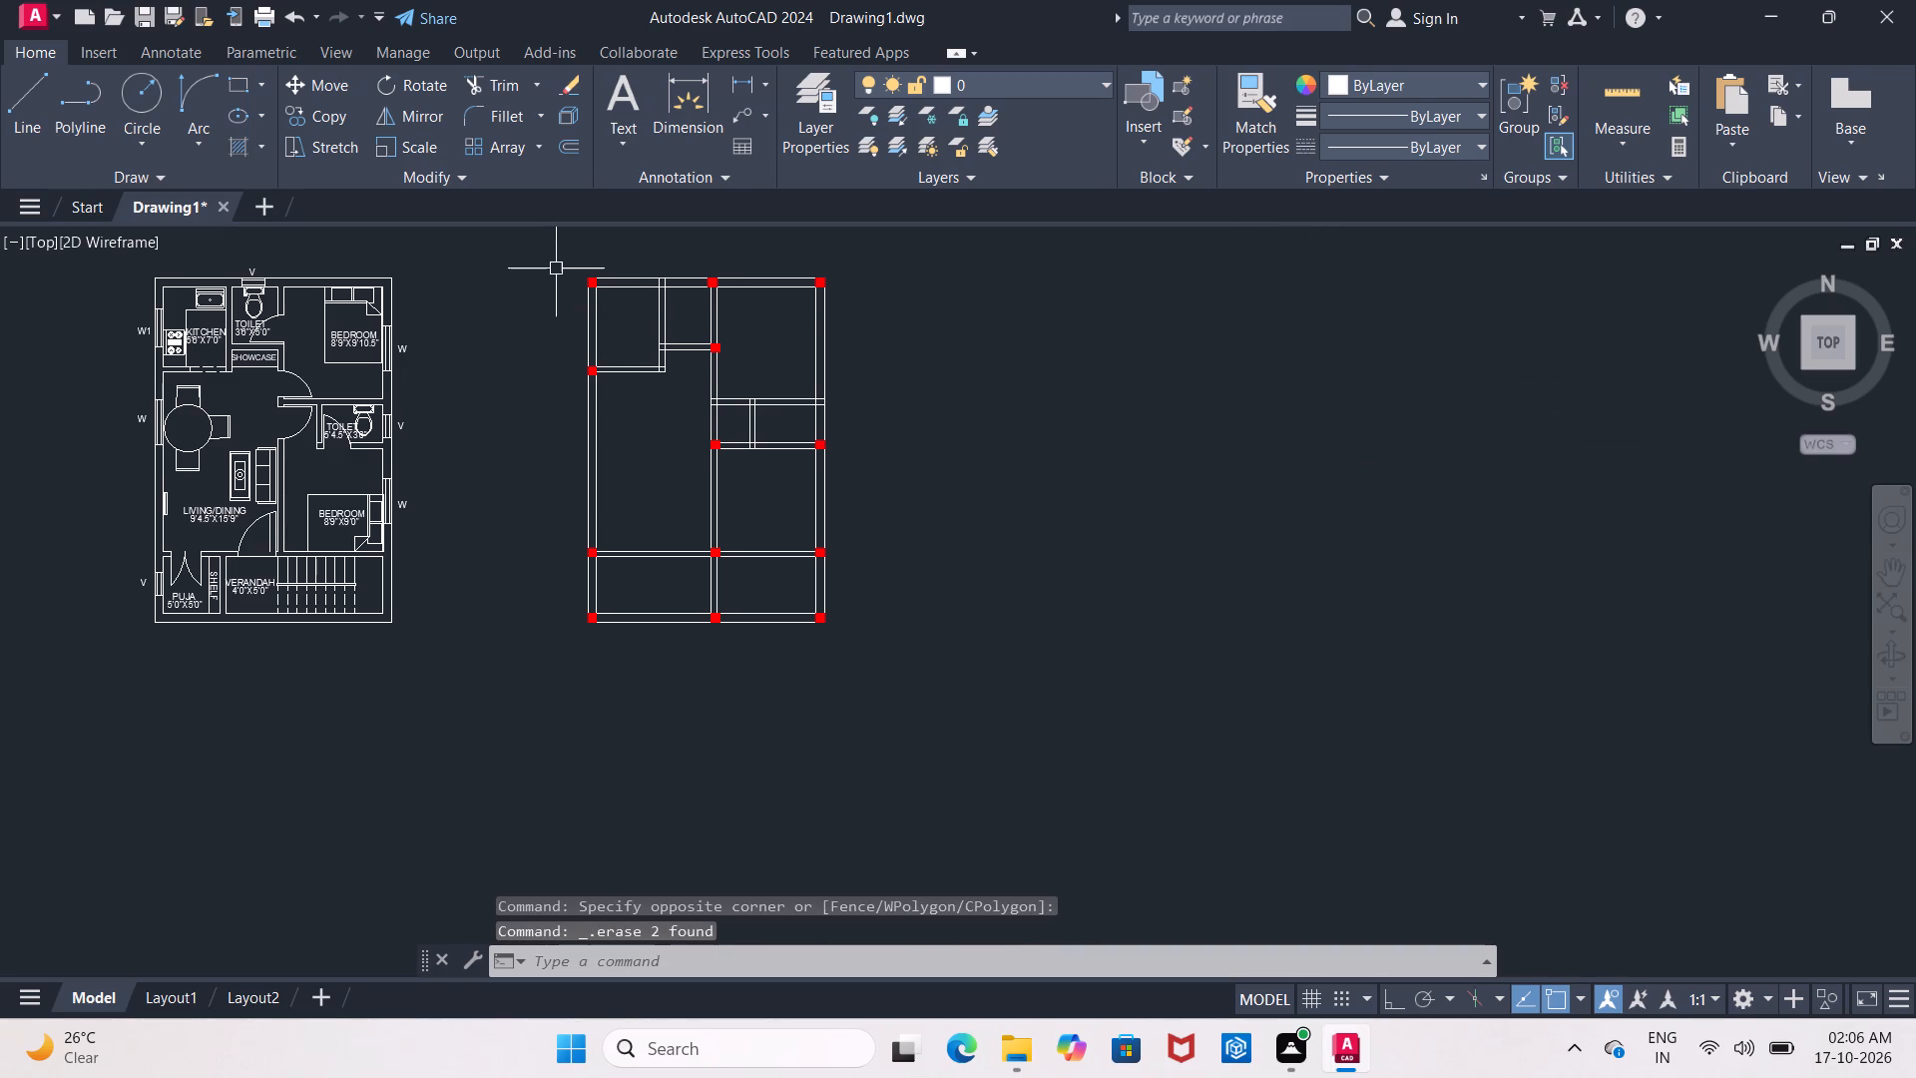
Copy the whole wall outline plan with its columns straight to the right into clear space, with Ortho on.
left_click(555, 267)
left_click(849, 638)
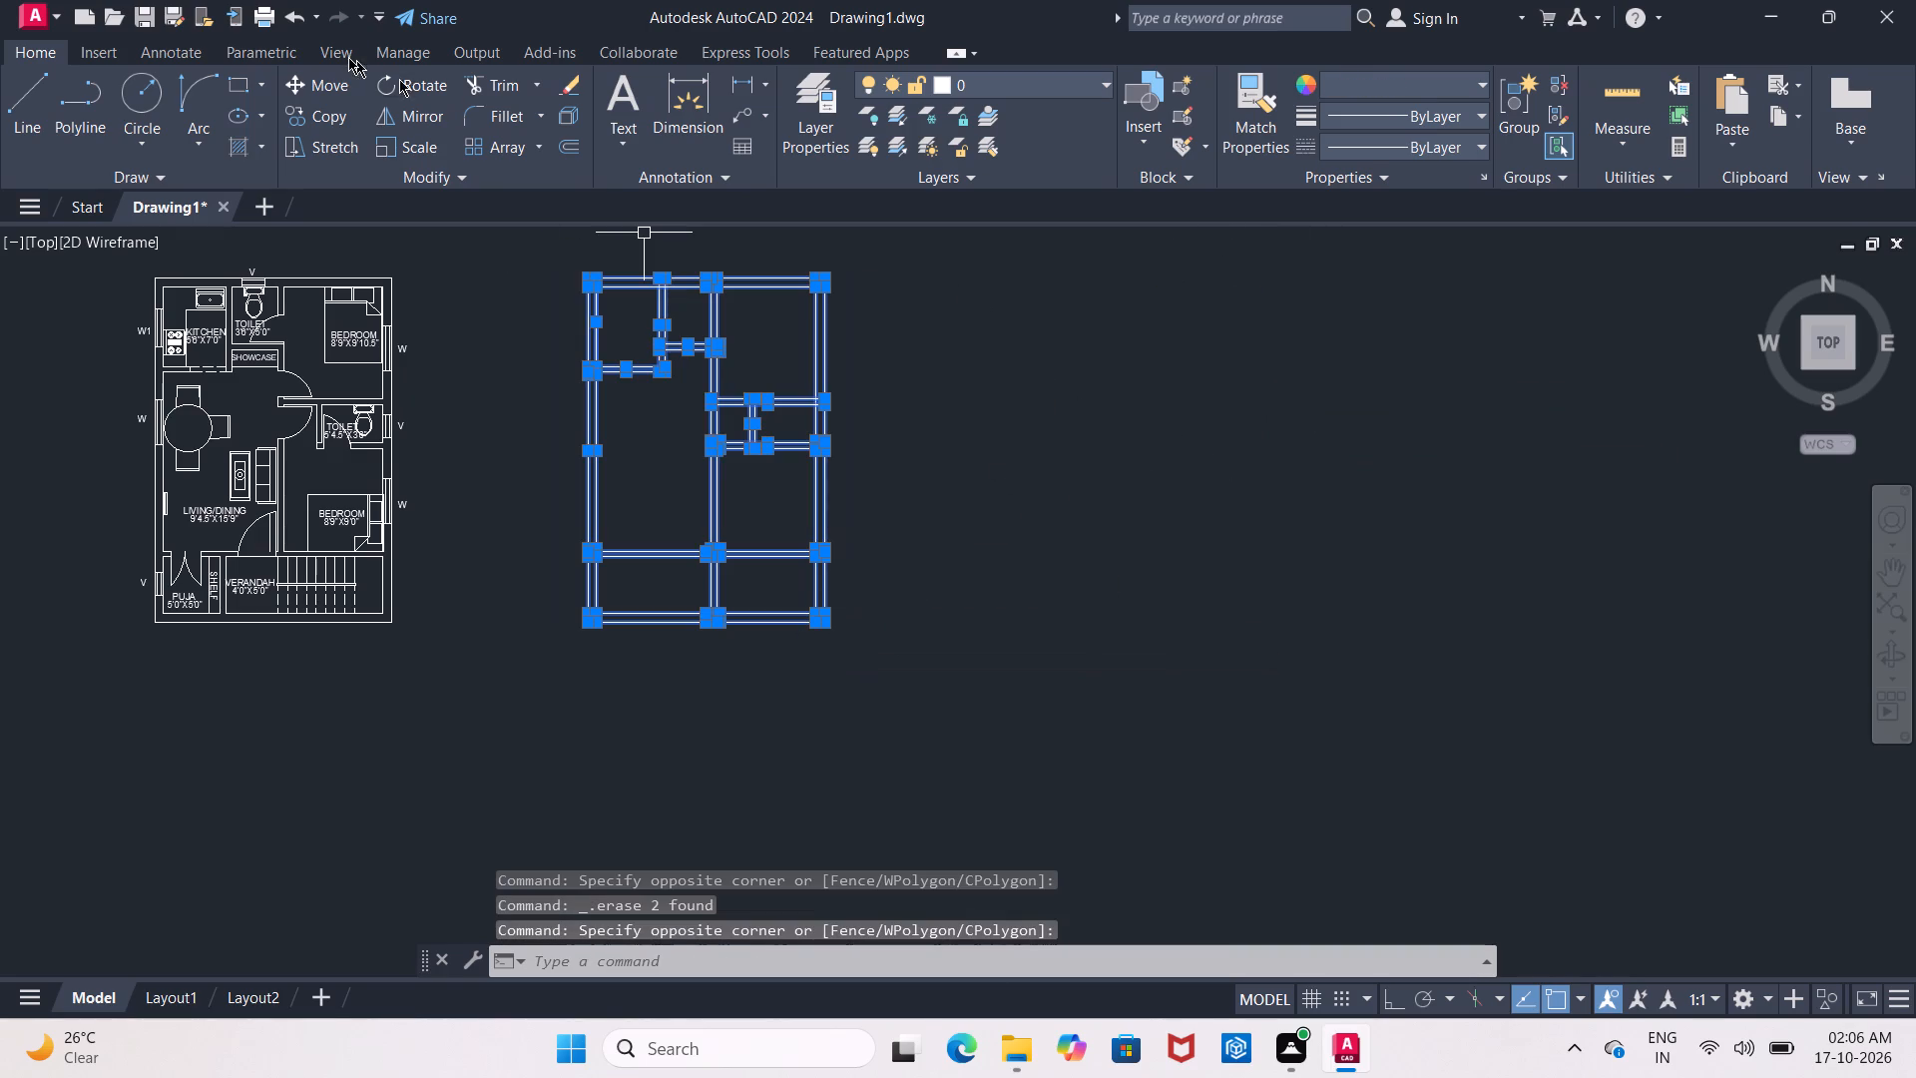
left_click(321, 120)
left_click(648, 461)
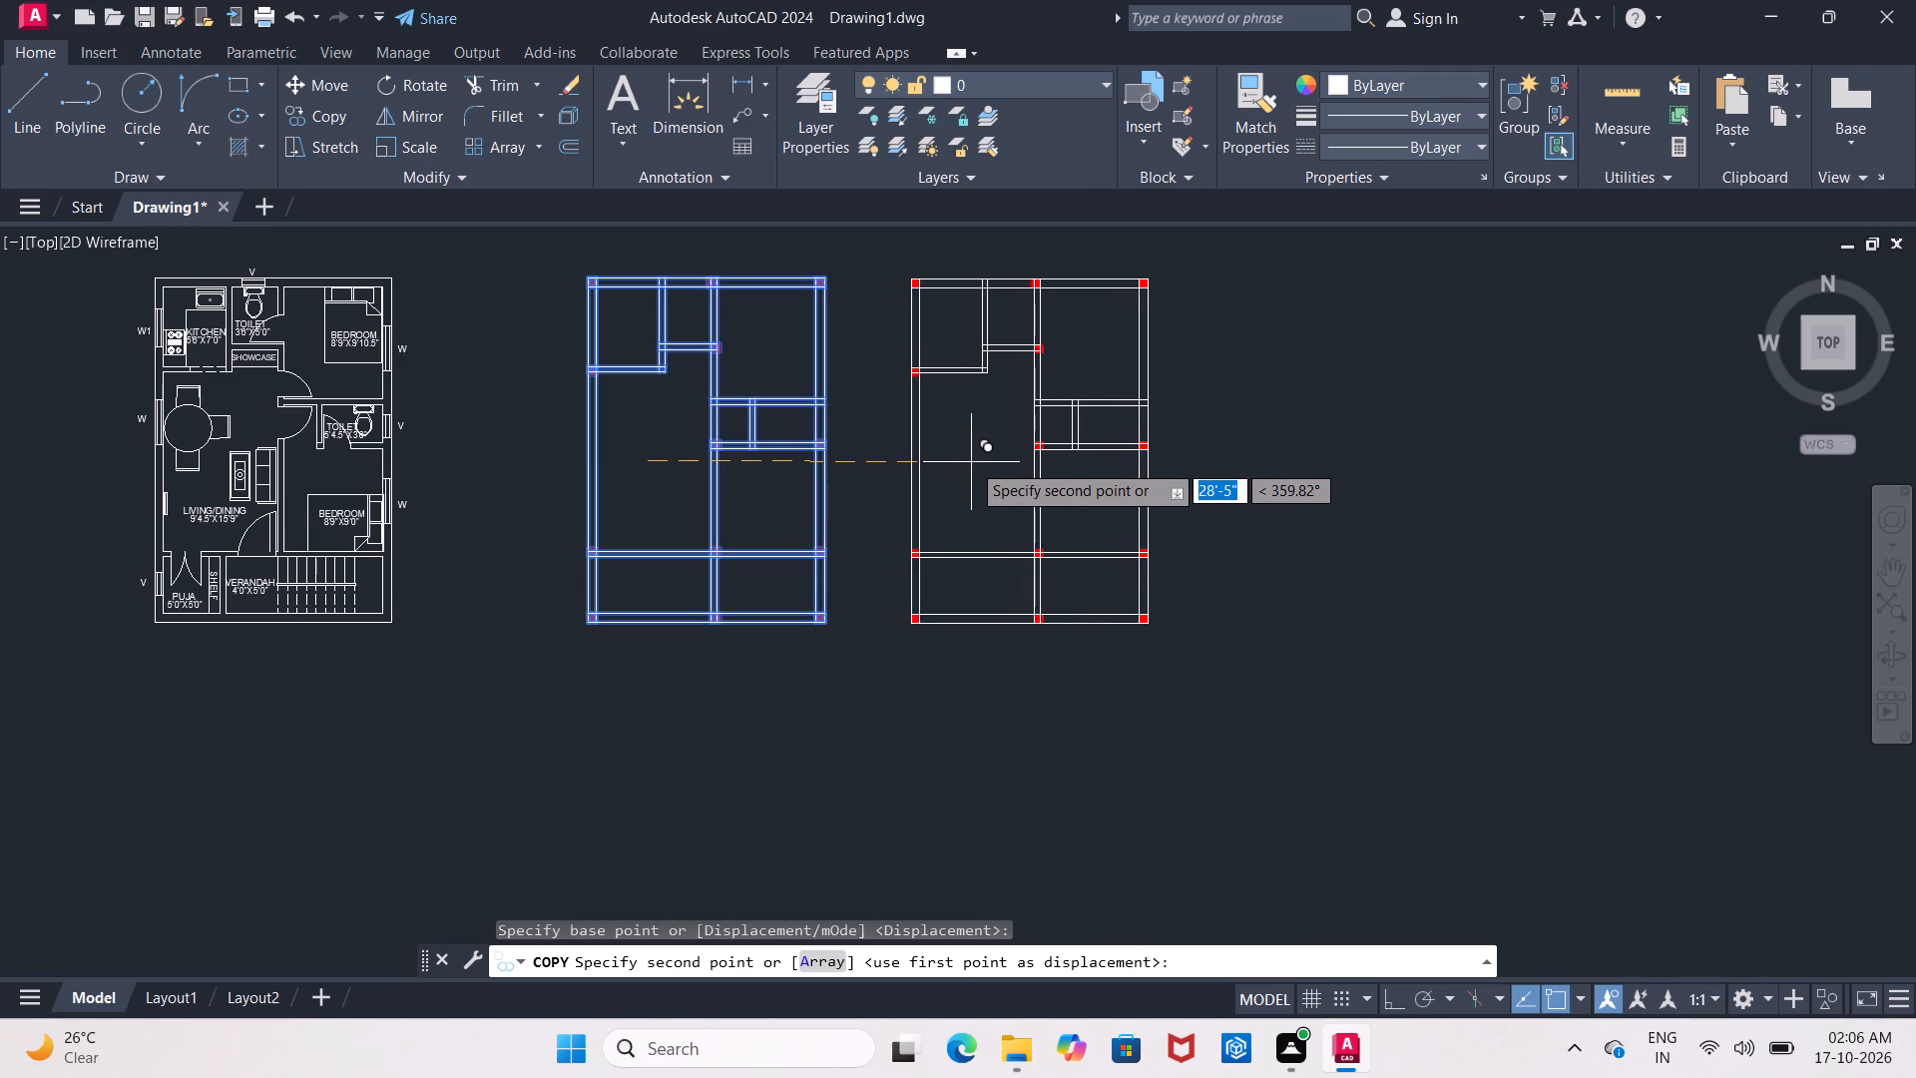
left_click(1380, 996)
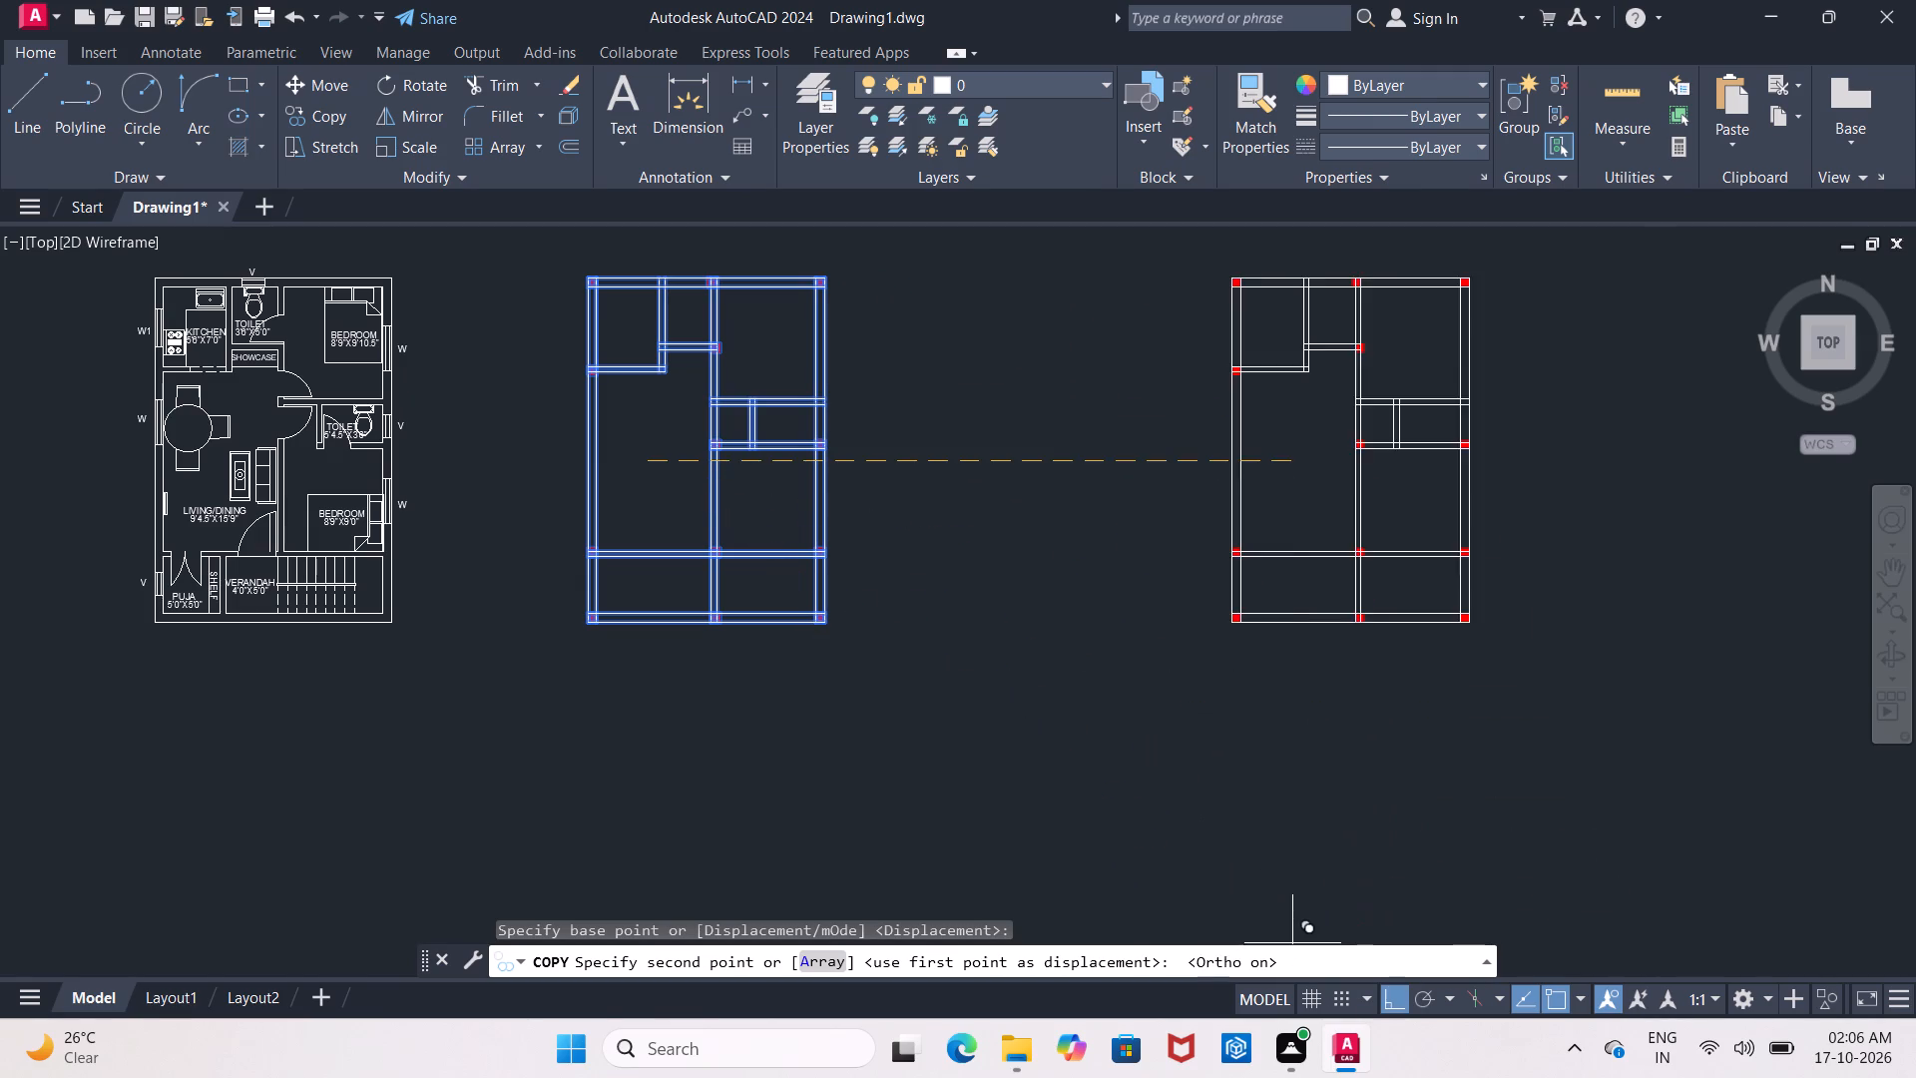
left_click(993, 759)
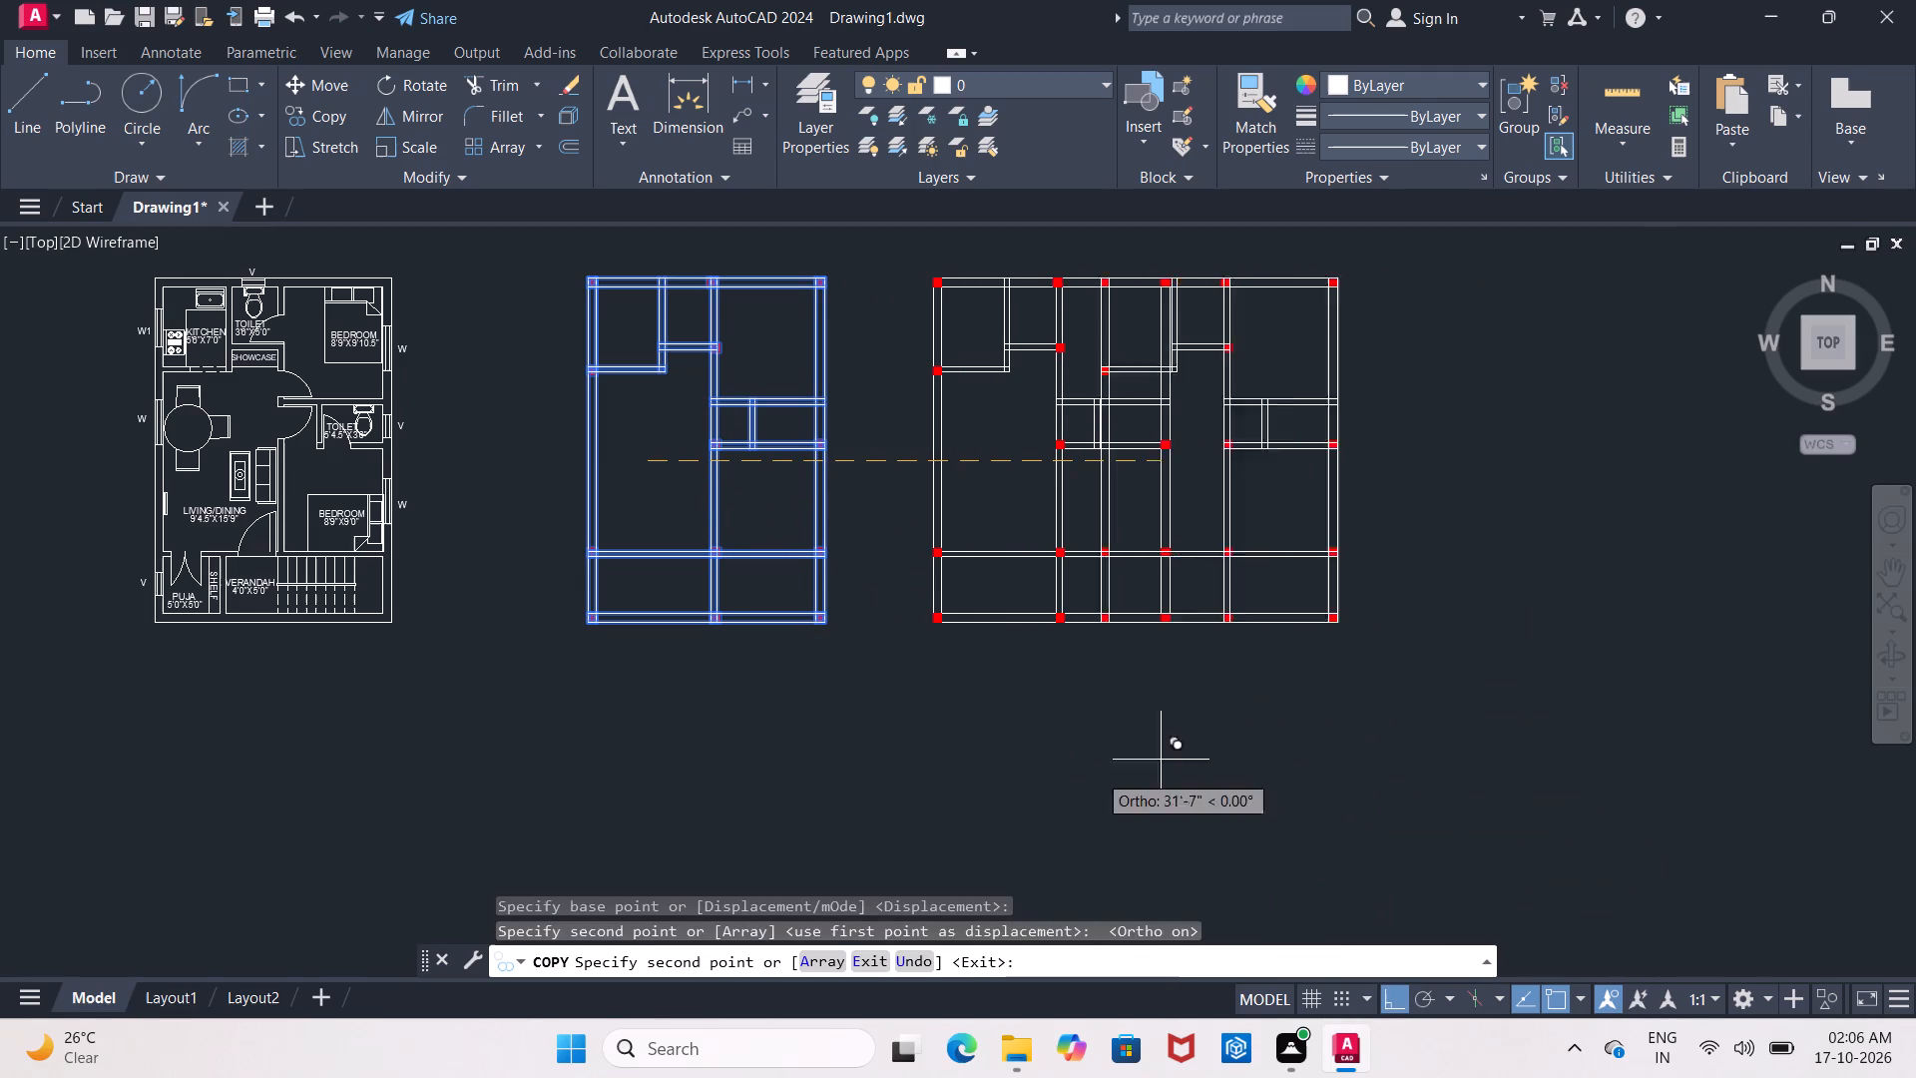
key("Escape")
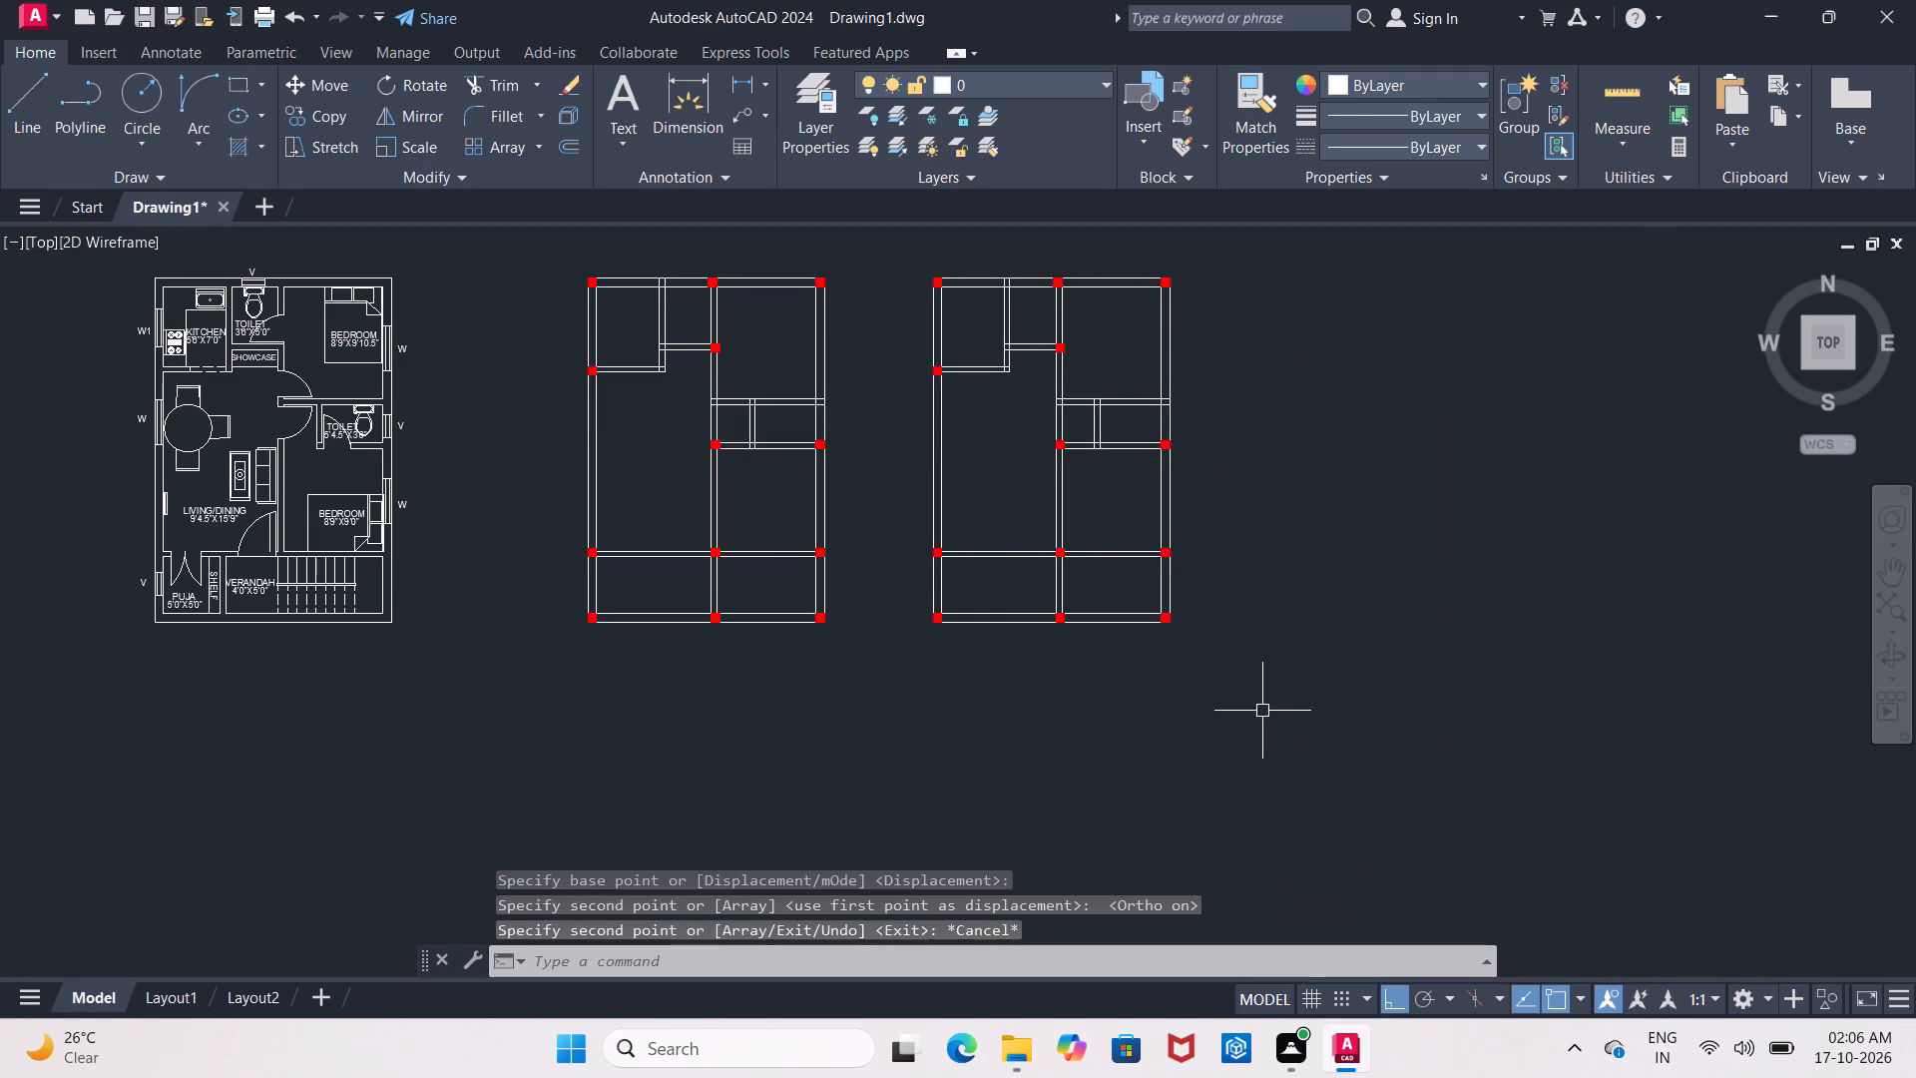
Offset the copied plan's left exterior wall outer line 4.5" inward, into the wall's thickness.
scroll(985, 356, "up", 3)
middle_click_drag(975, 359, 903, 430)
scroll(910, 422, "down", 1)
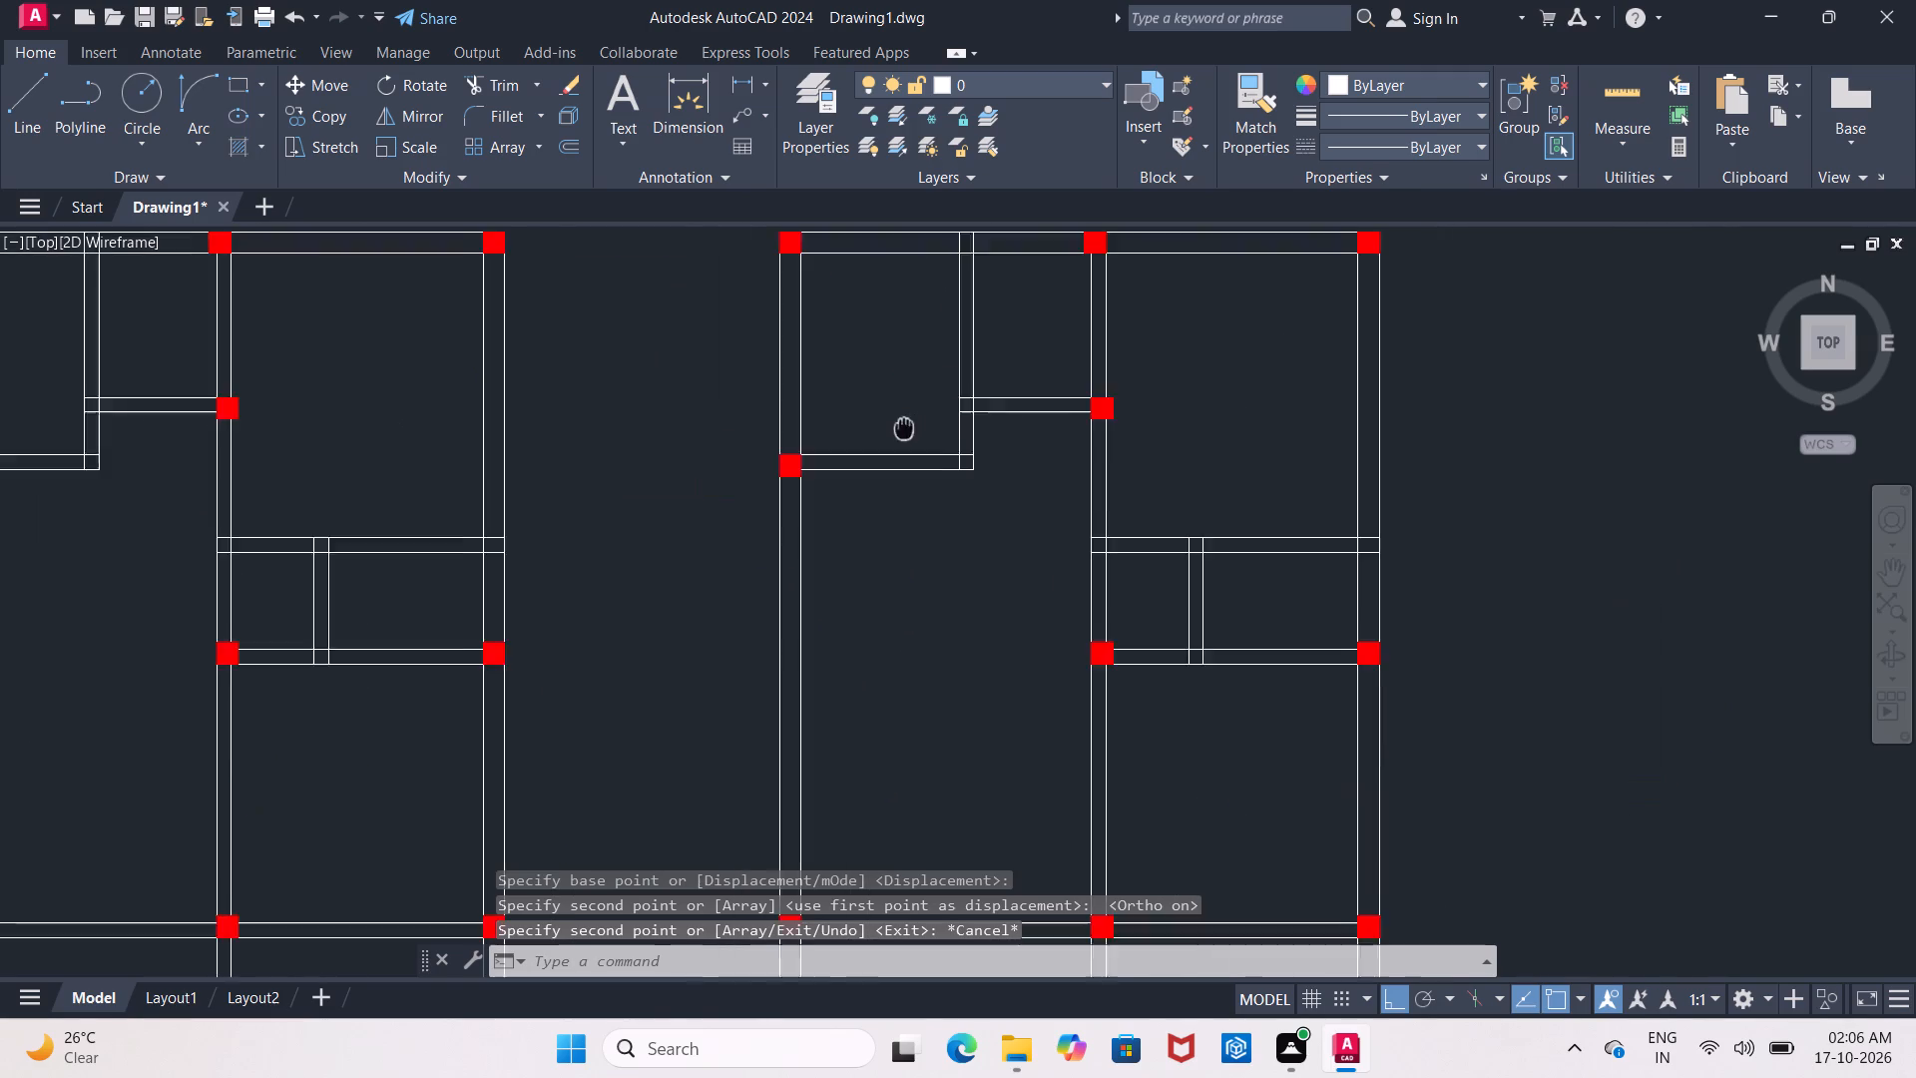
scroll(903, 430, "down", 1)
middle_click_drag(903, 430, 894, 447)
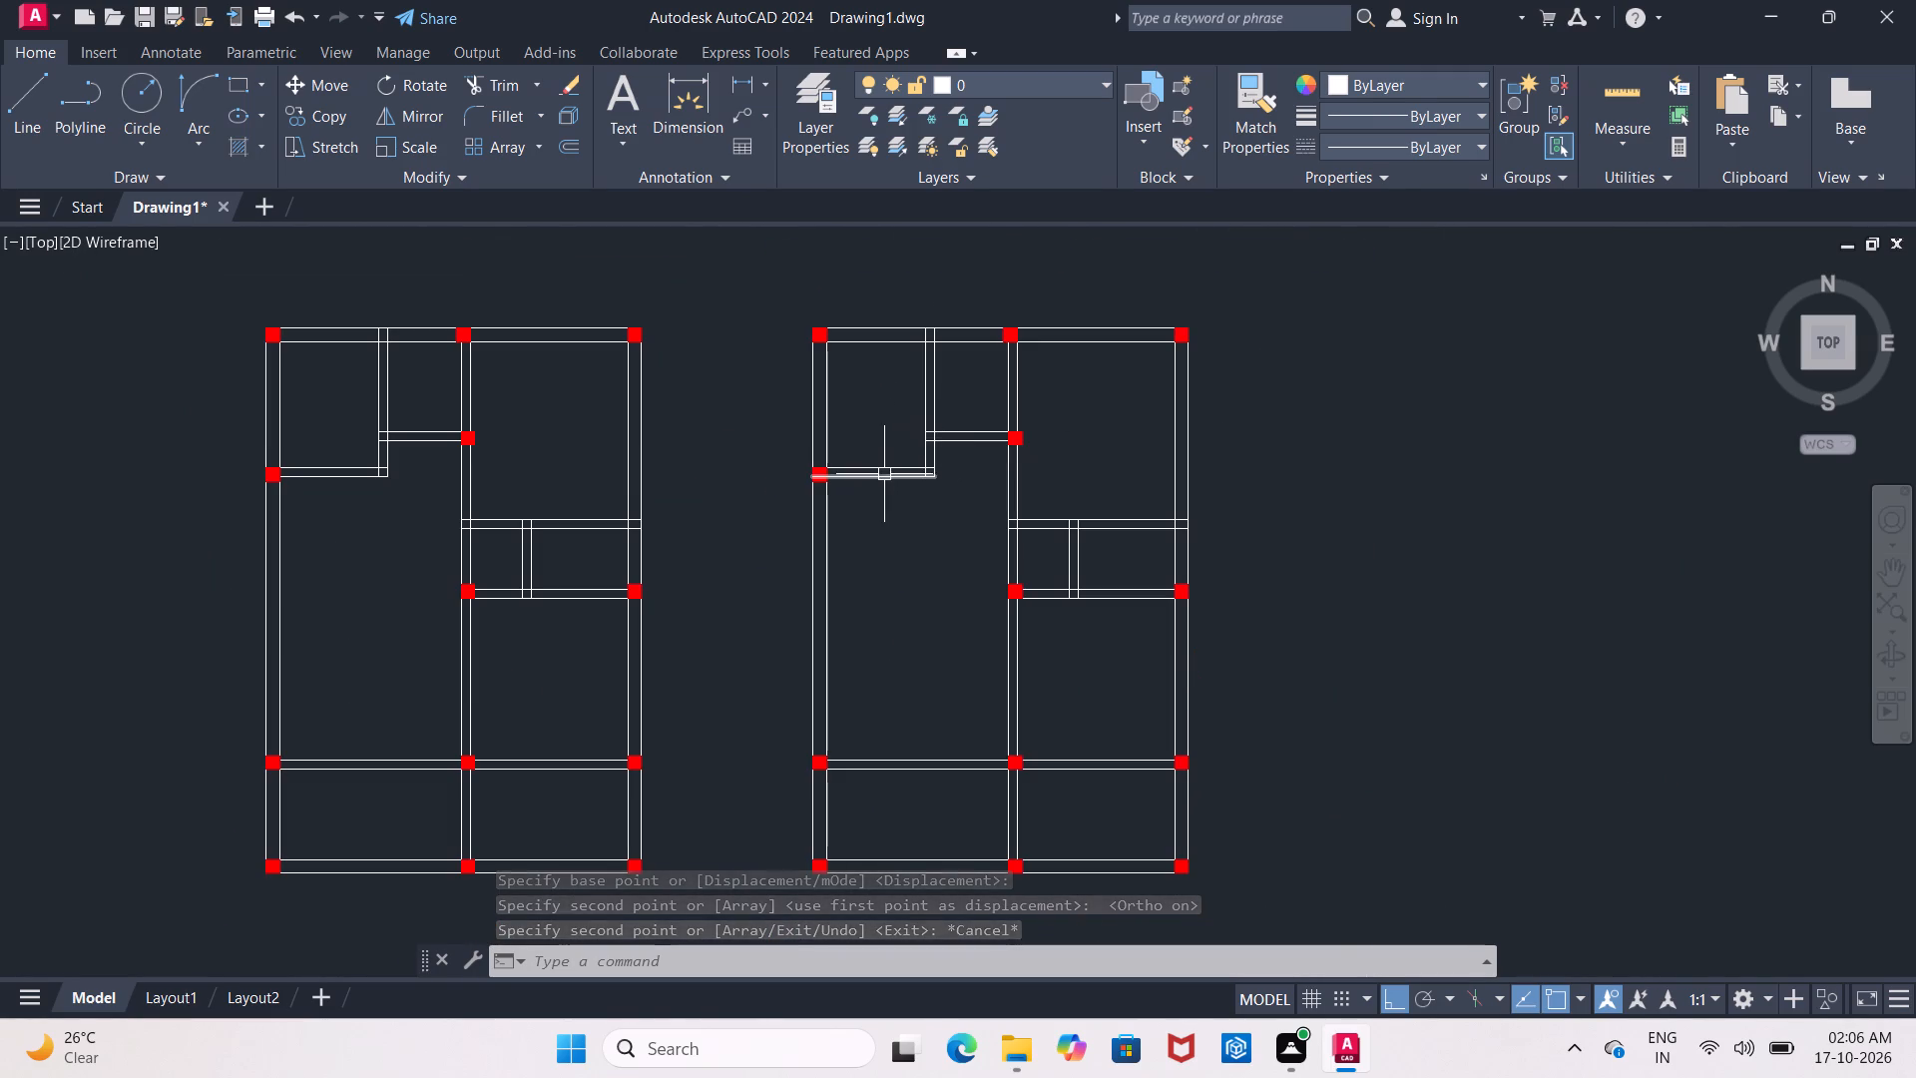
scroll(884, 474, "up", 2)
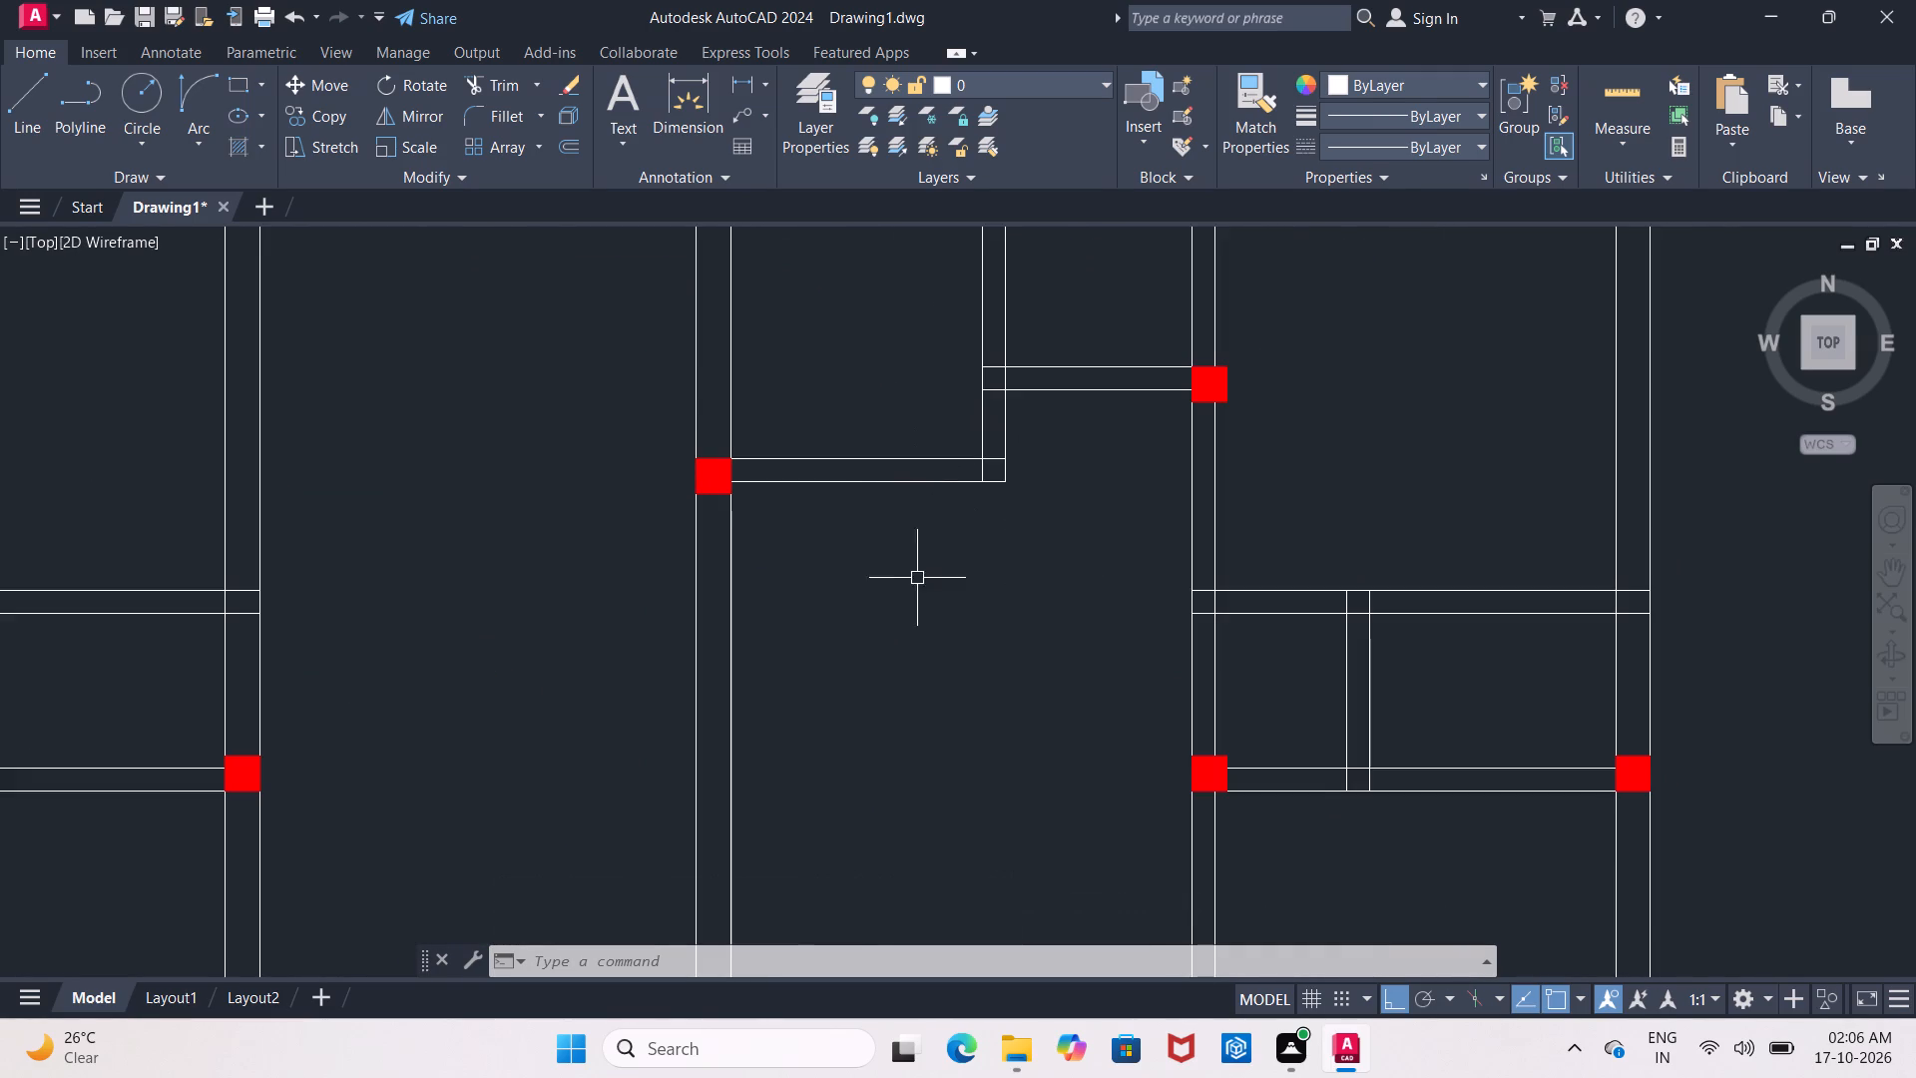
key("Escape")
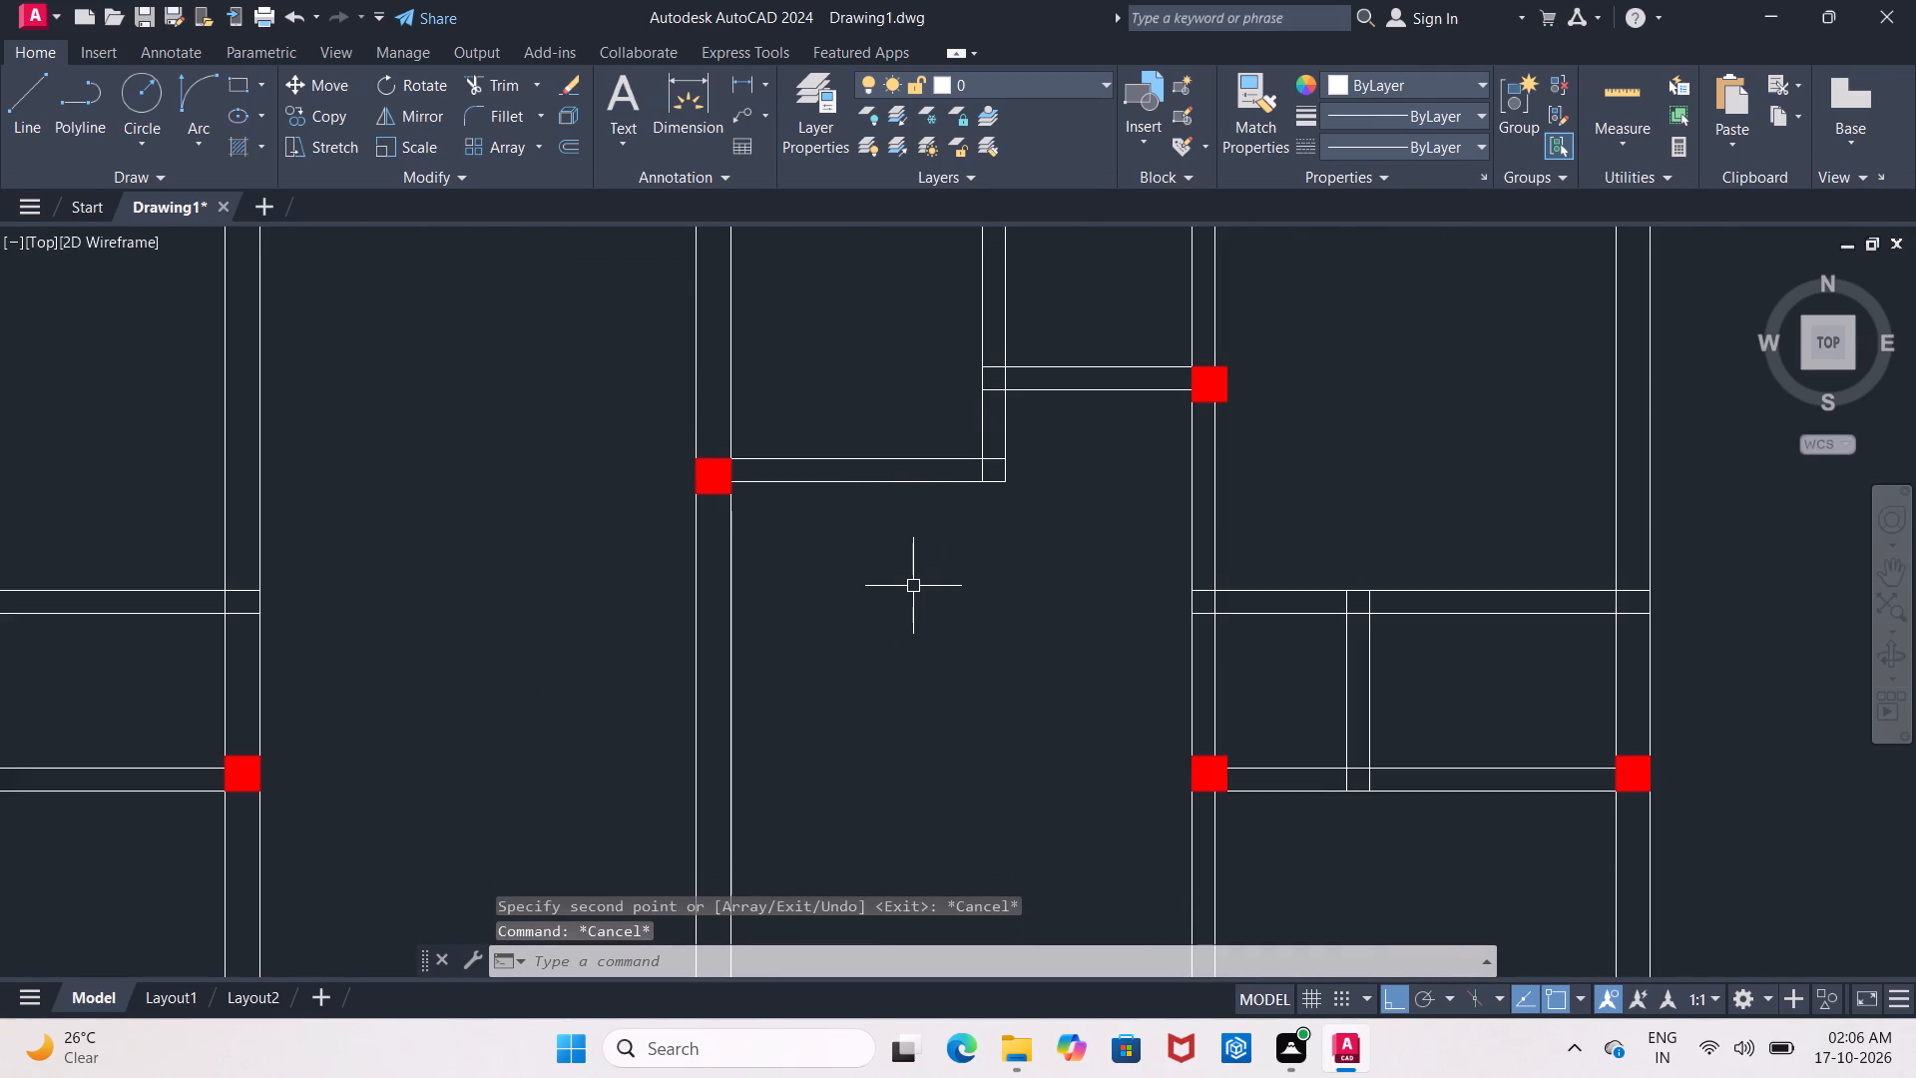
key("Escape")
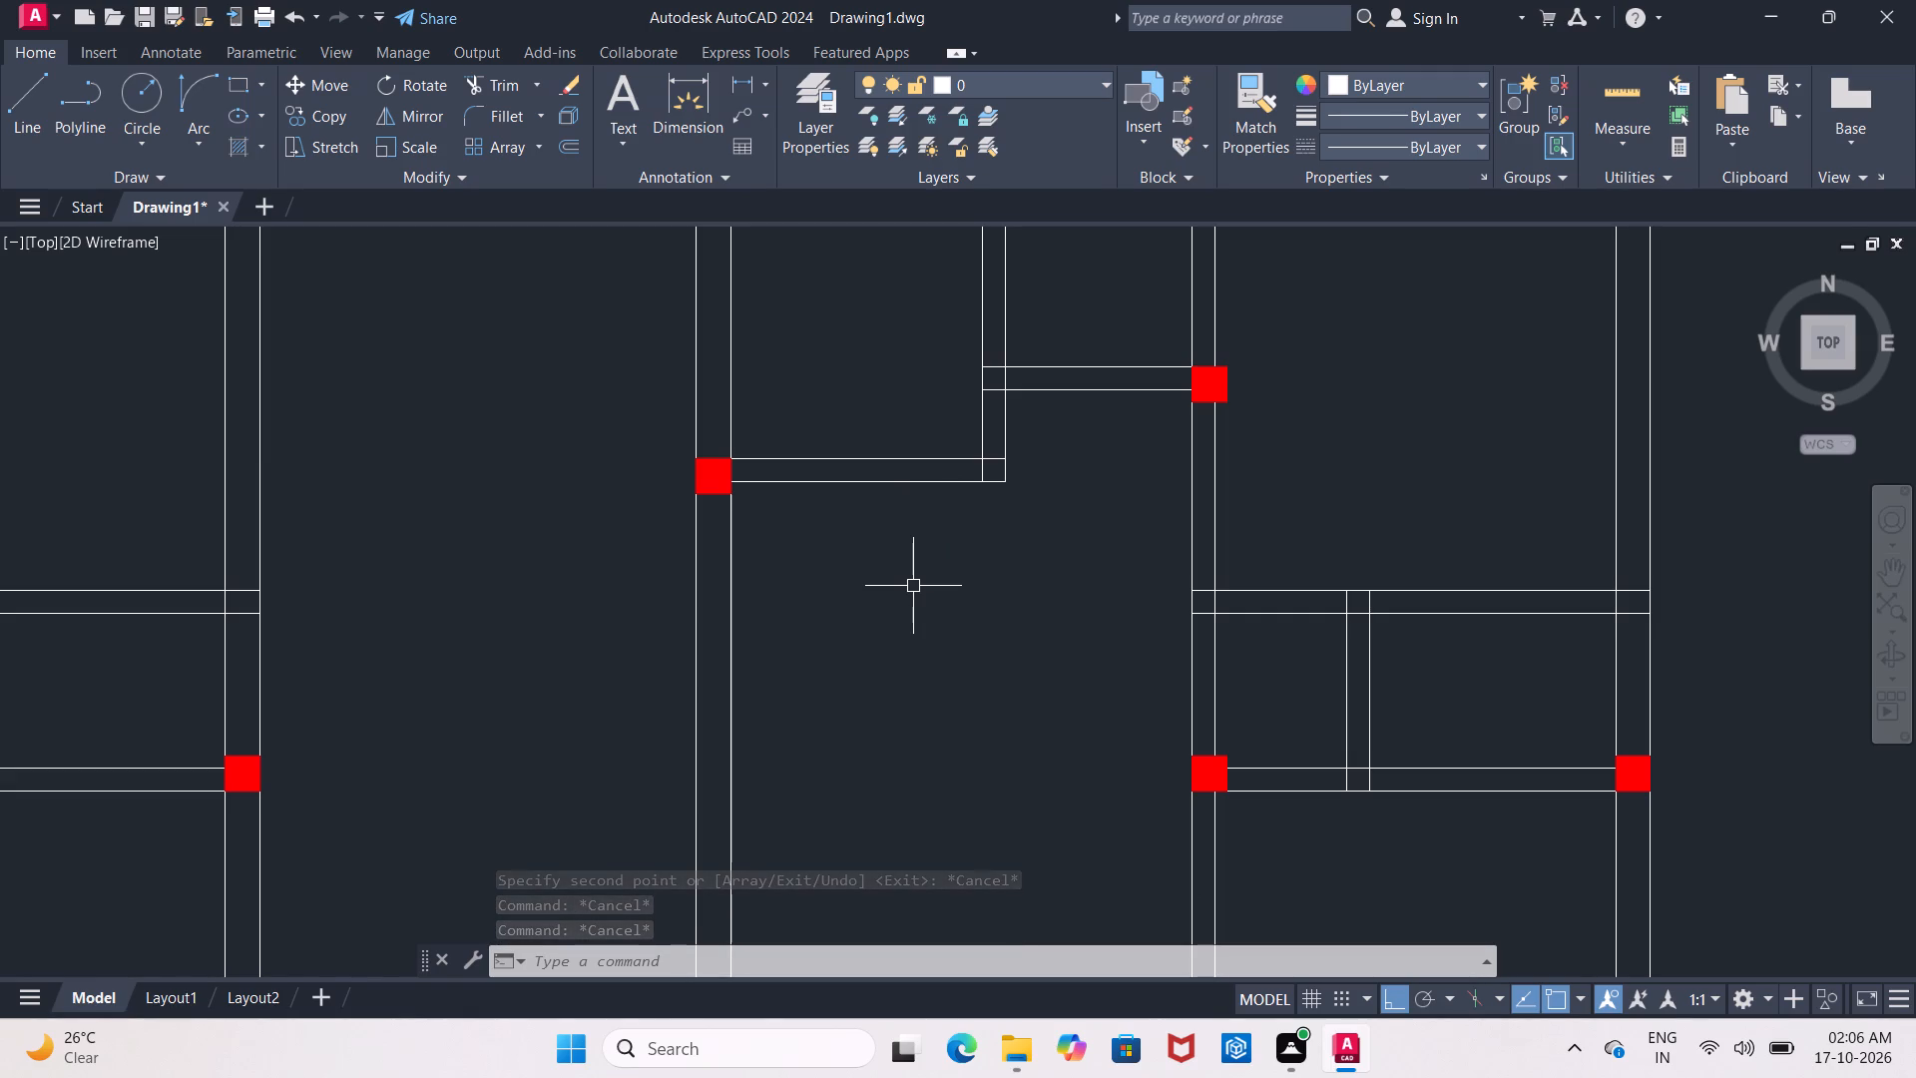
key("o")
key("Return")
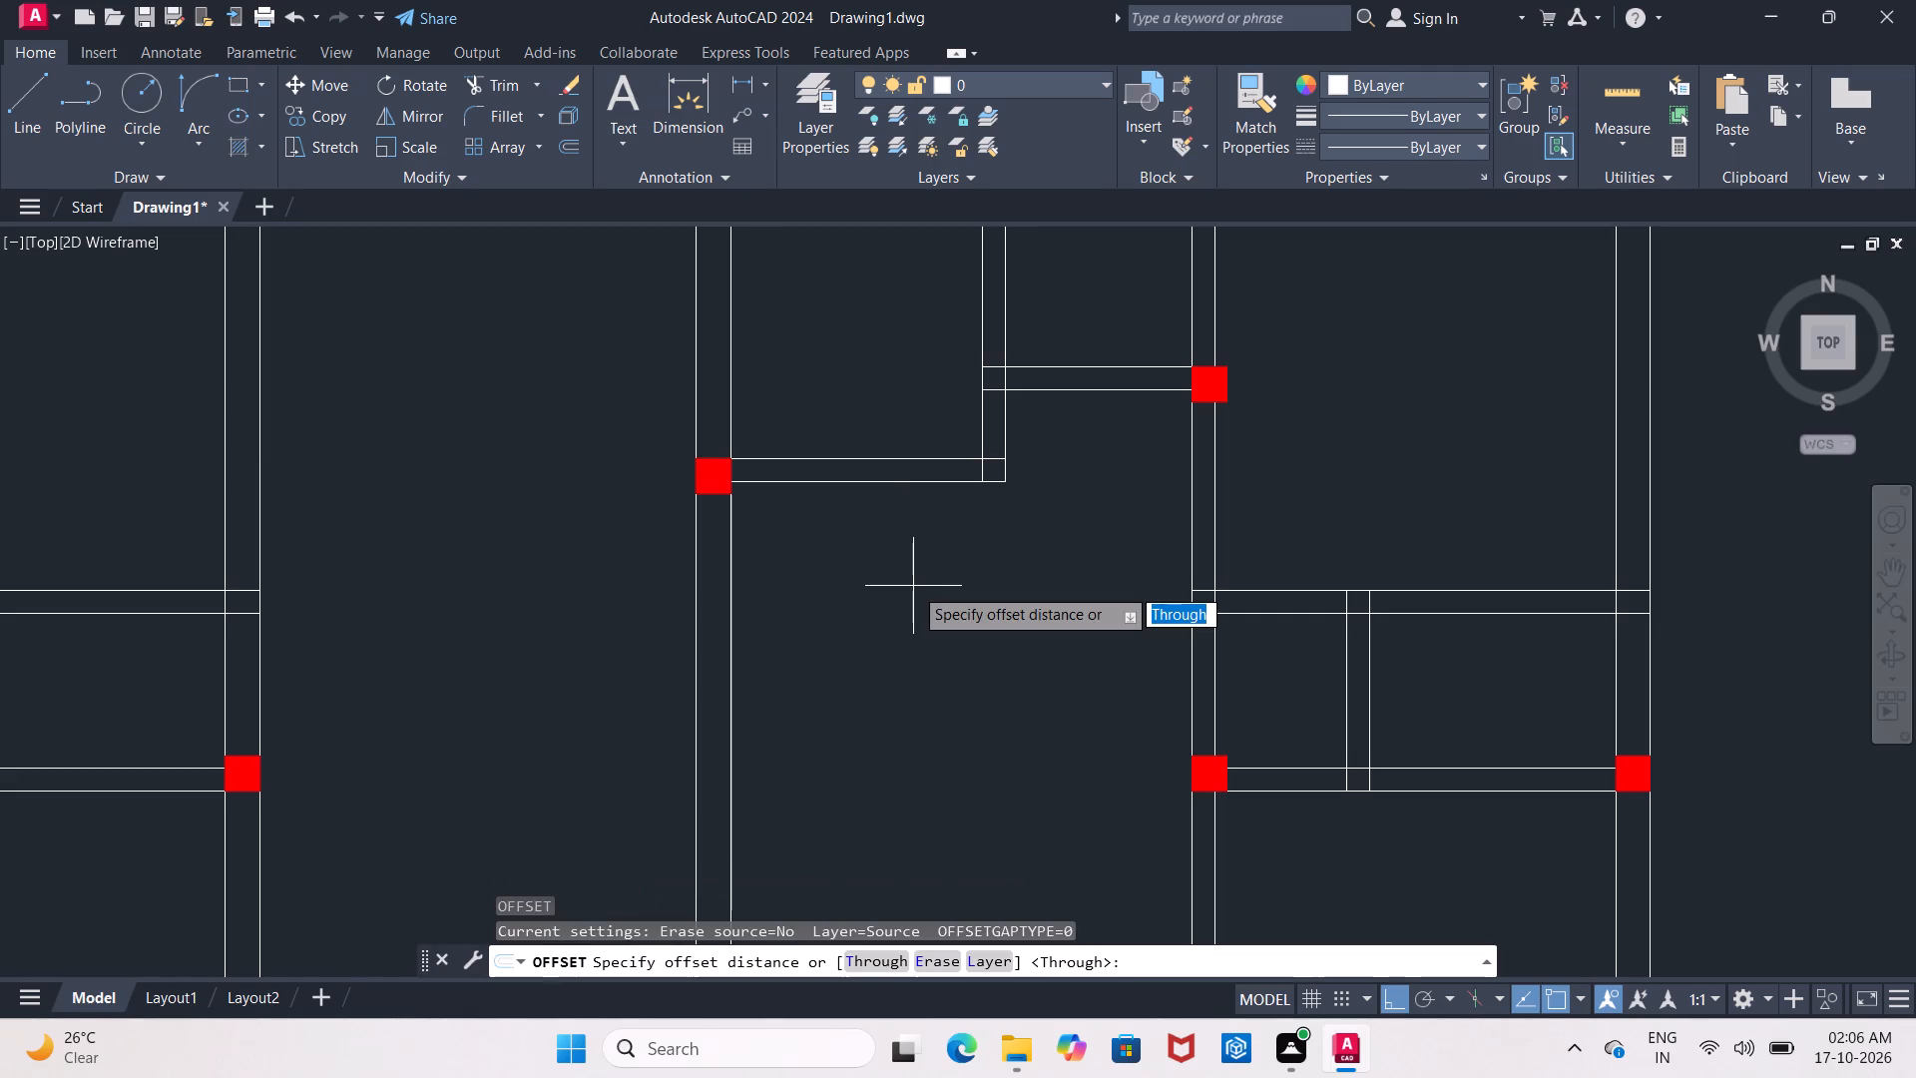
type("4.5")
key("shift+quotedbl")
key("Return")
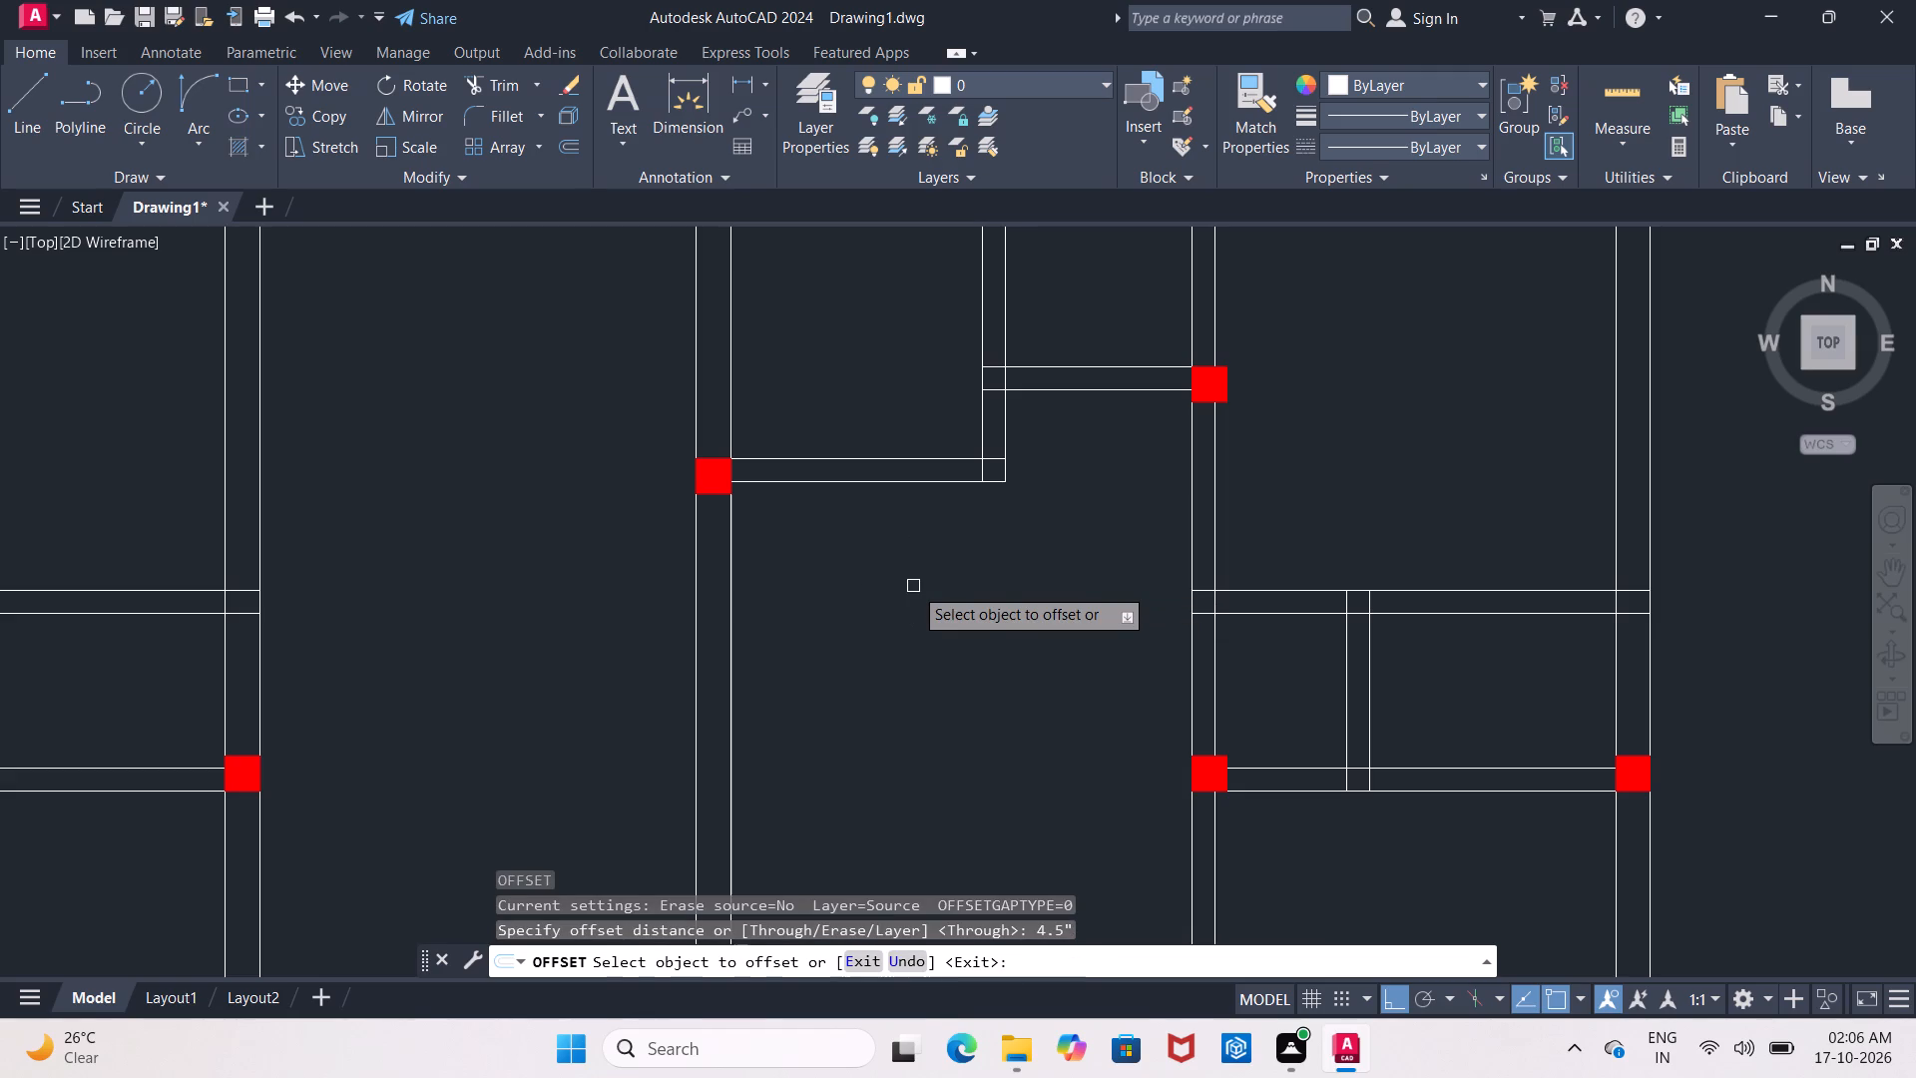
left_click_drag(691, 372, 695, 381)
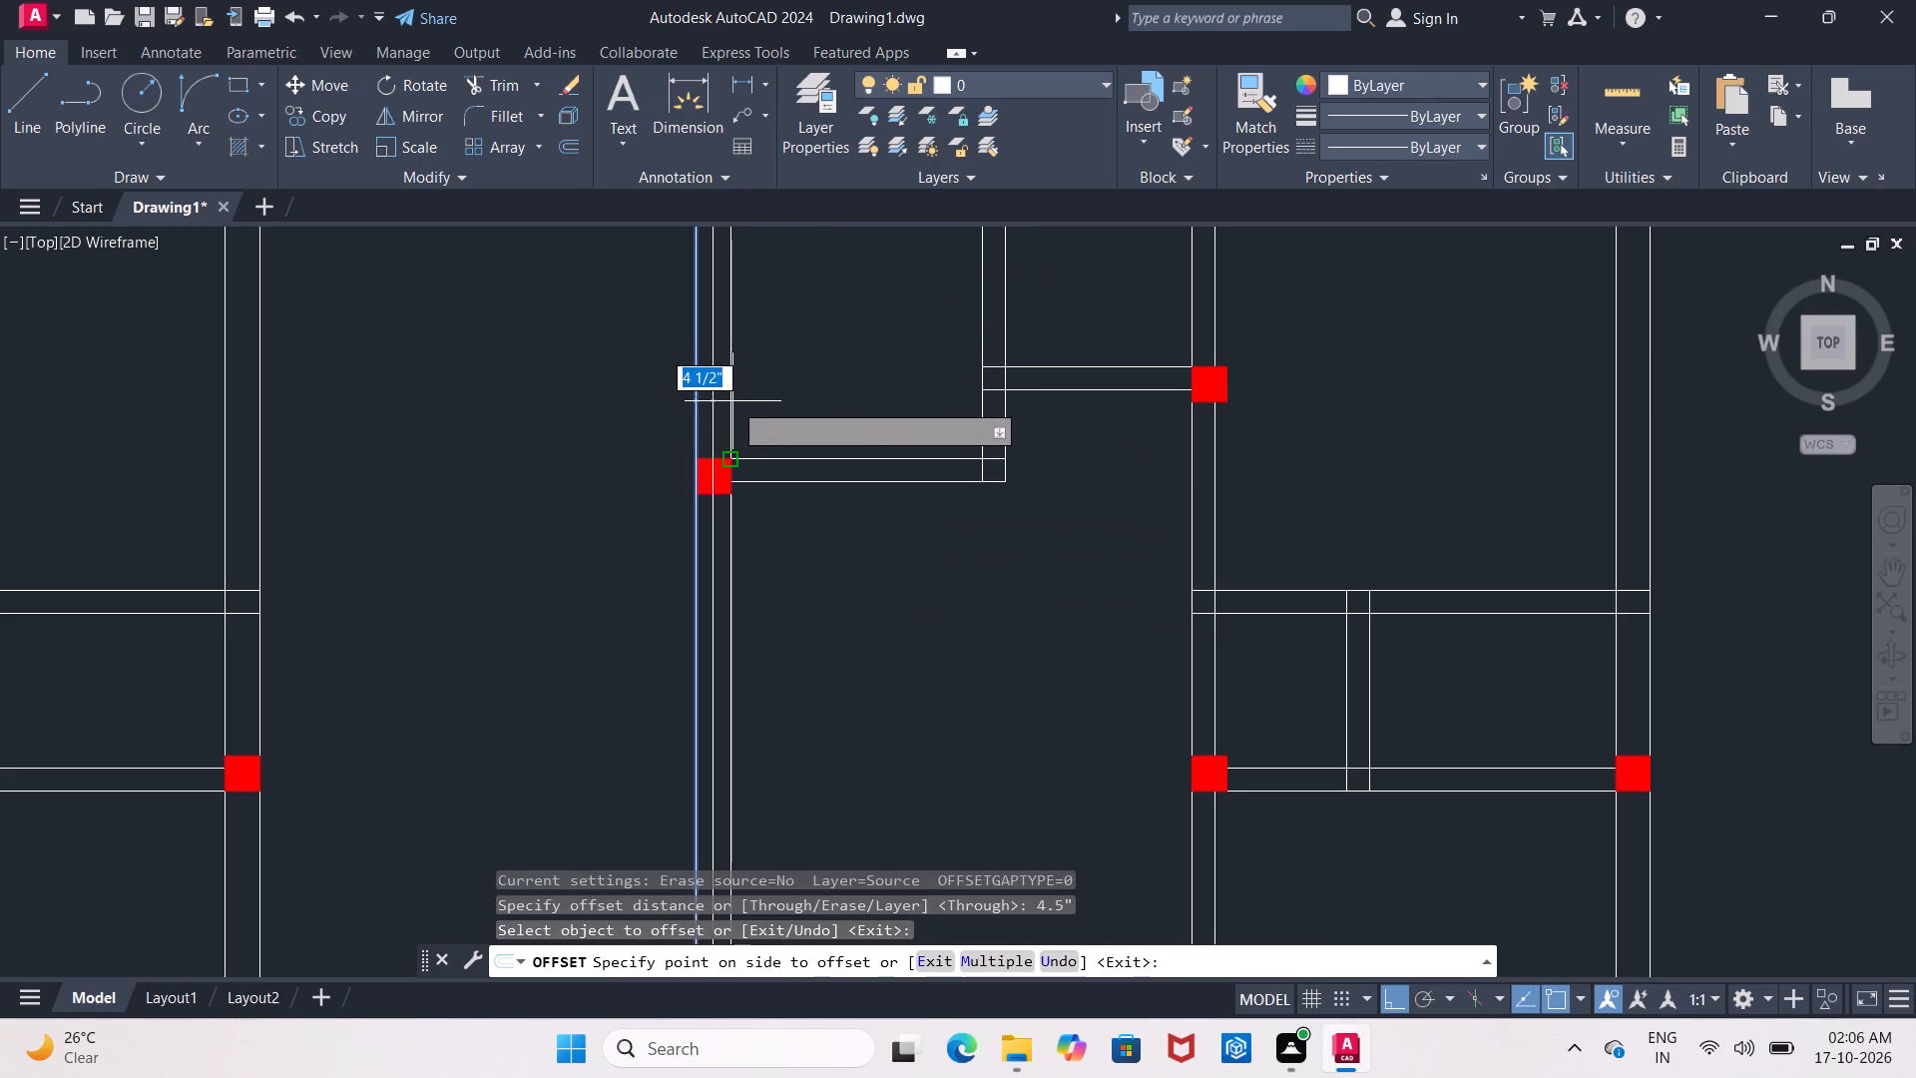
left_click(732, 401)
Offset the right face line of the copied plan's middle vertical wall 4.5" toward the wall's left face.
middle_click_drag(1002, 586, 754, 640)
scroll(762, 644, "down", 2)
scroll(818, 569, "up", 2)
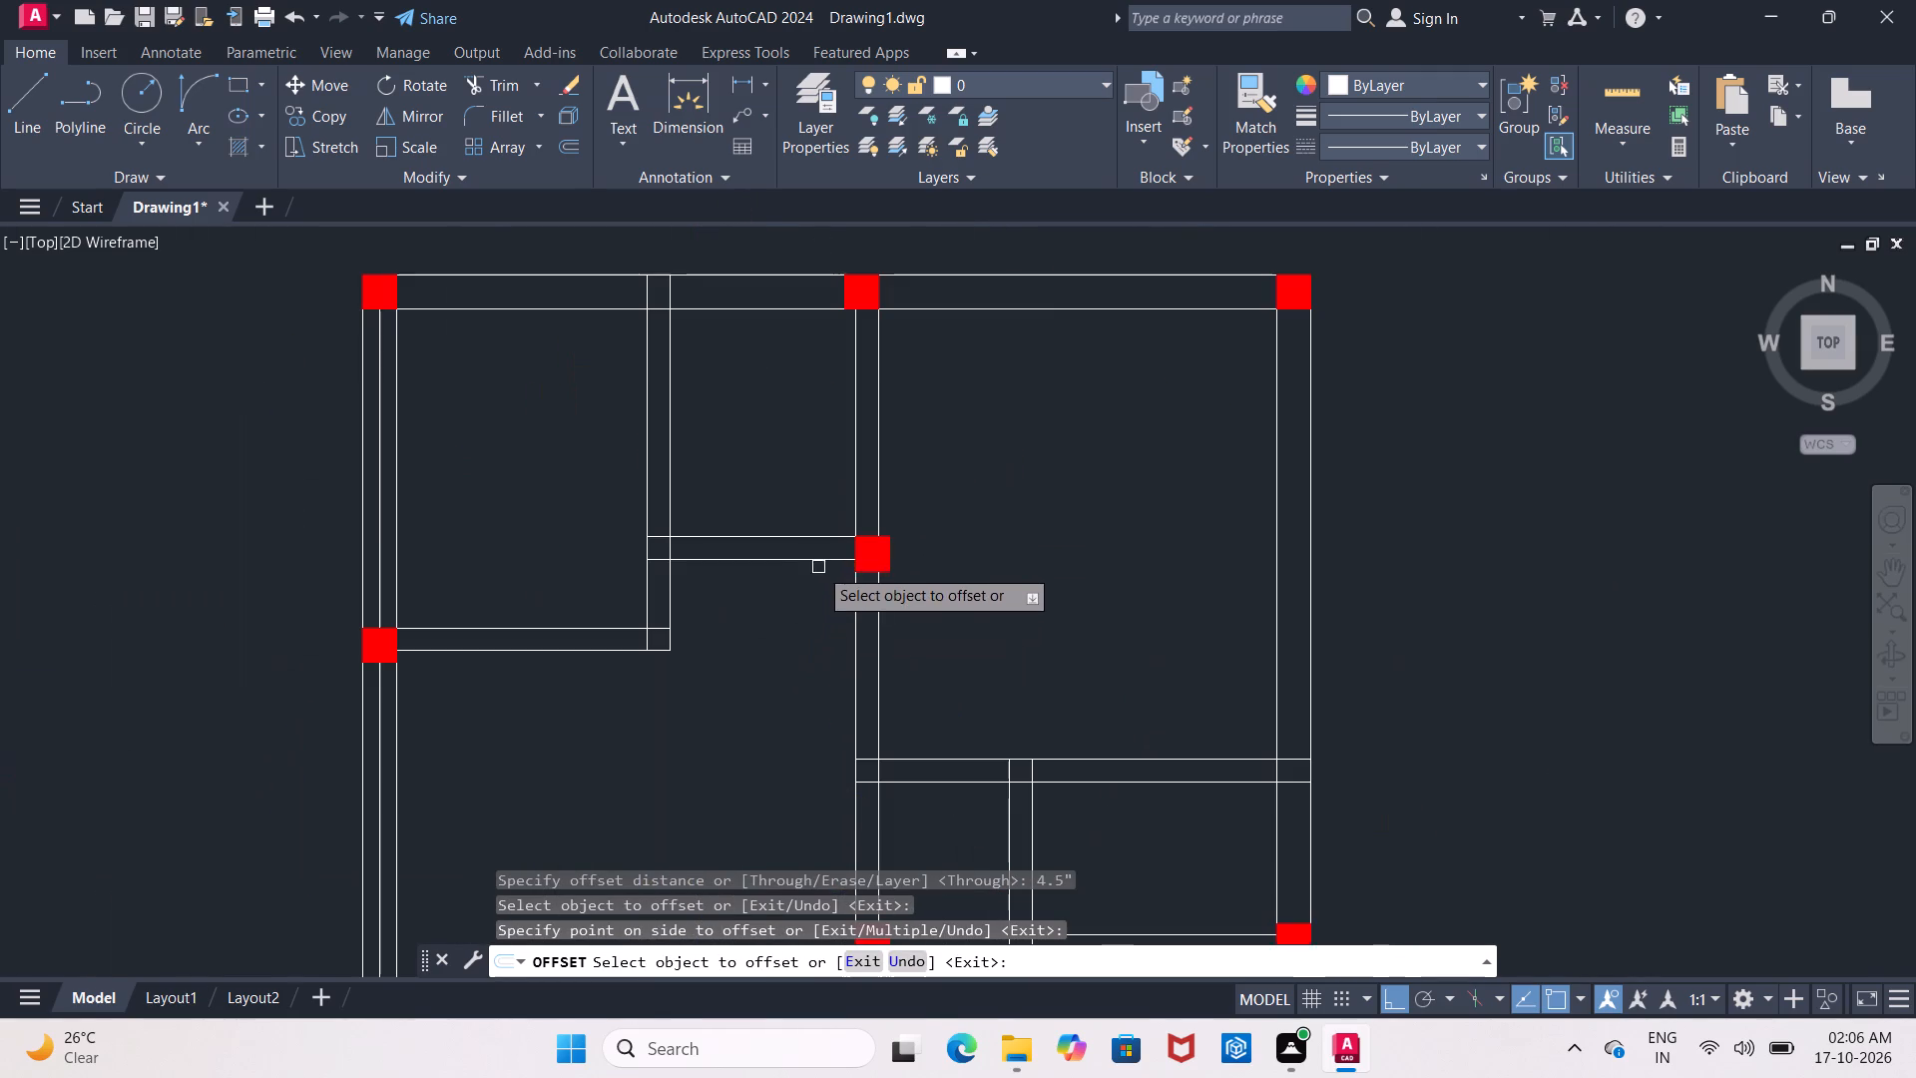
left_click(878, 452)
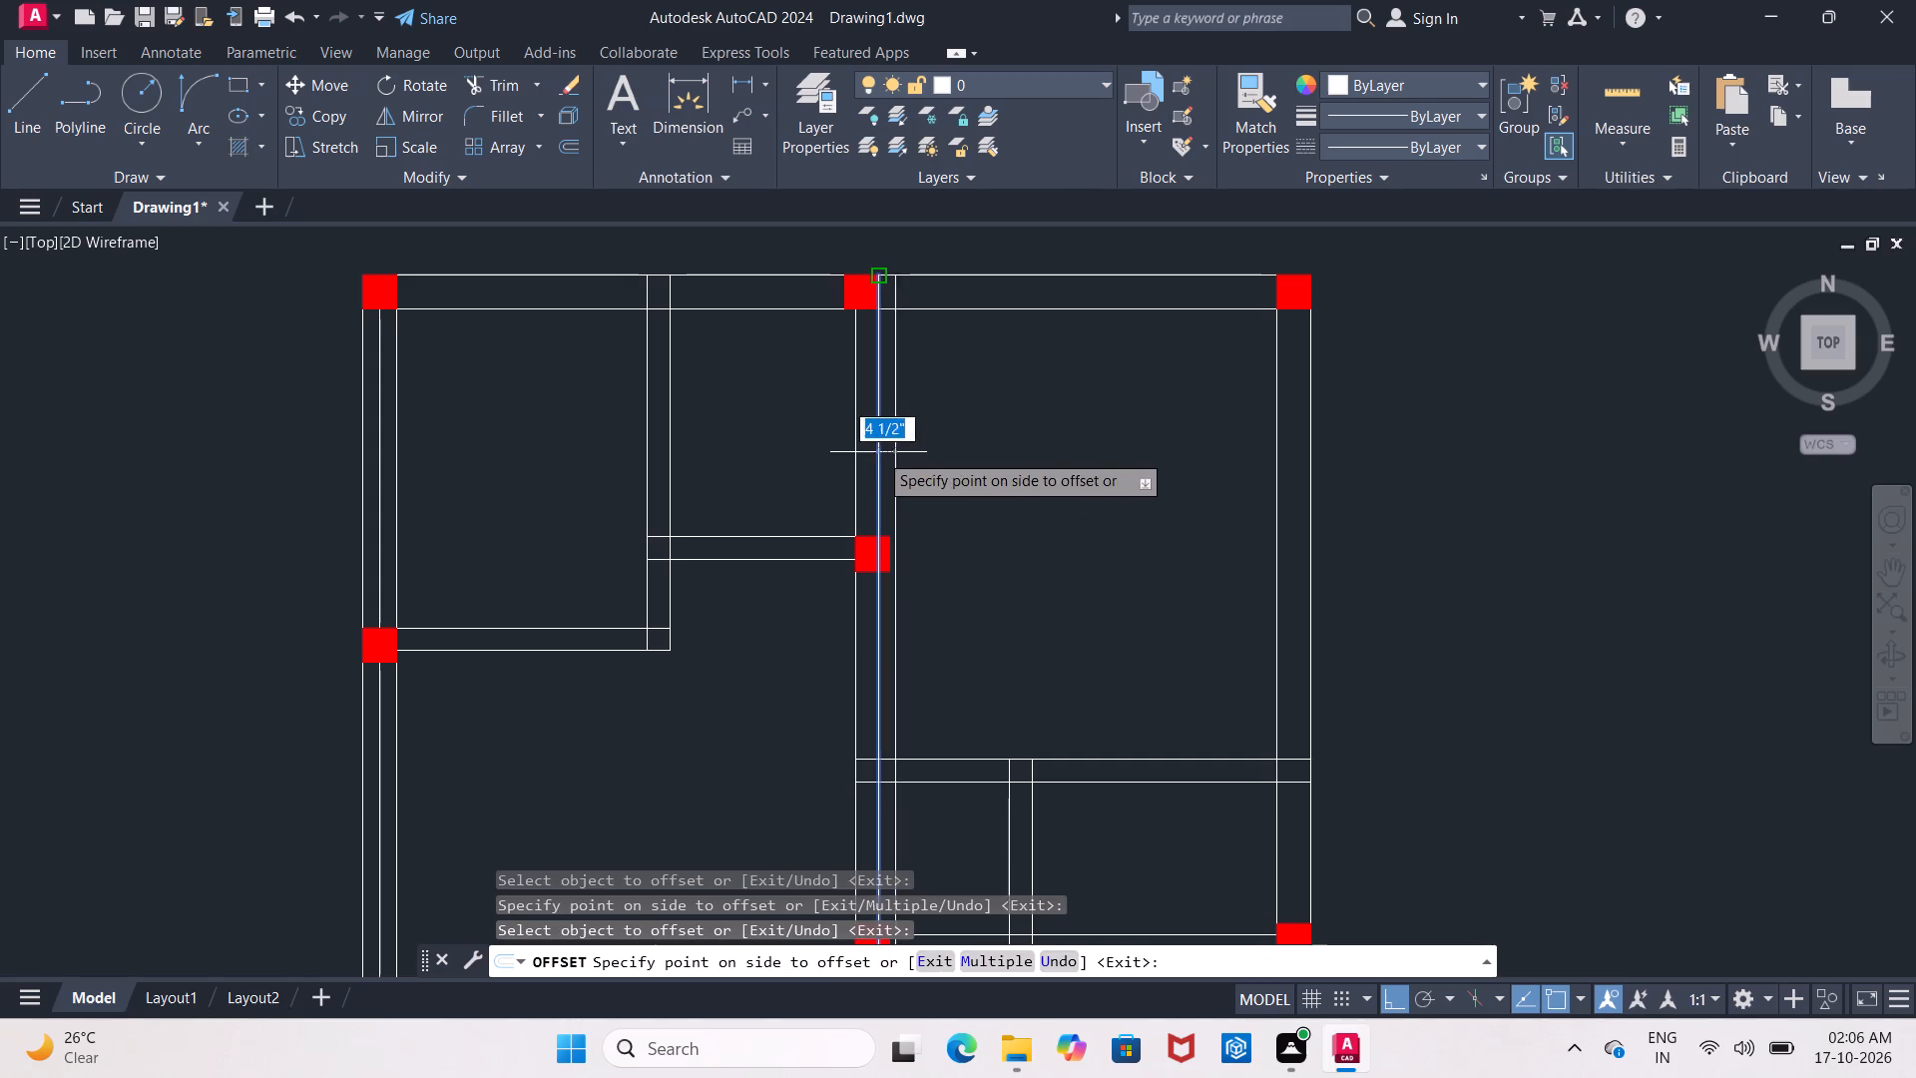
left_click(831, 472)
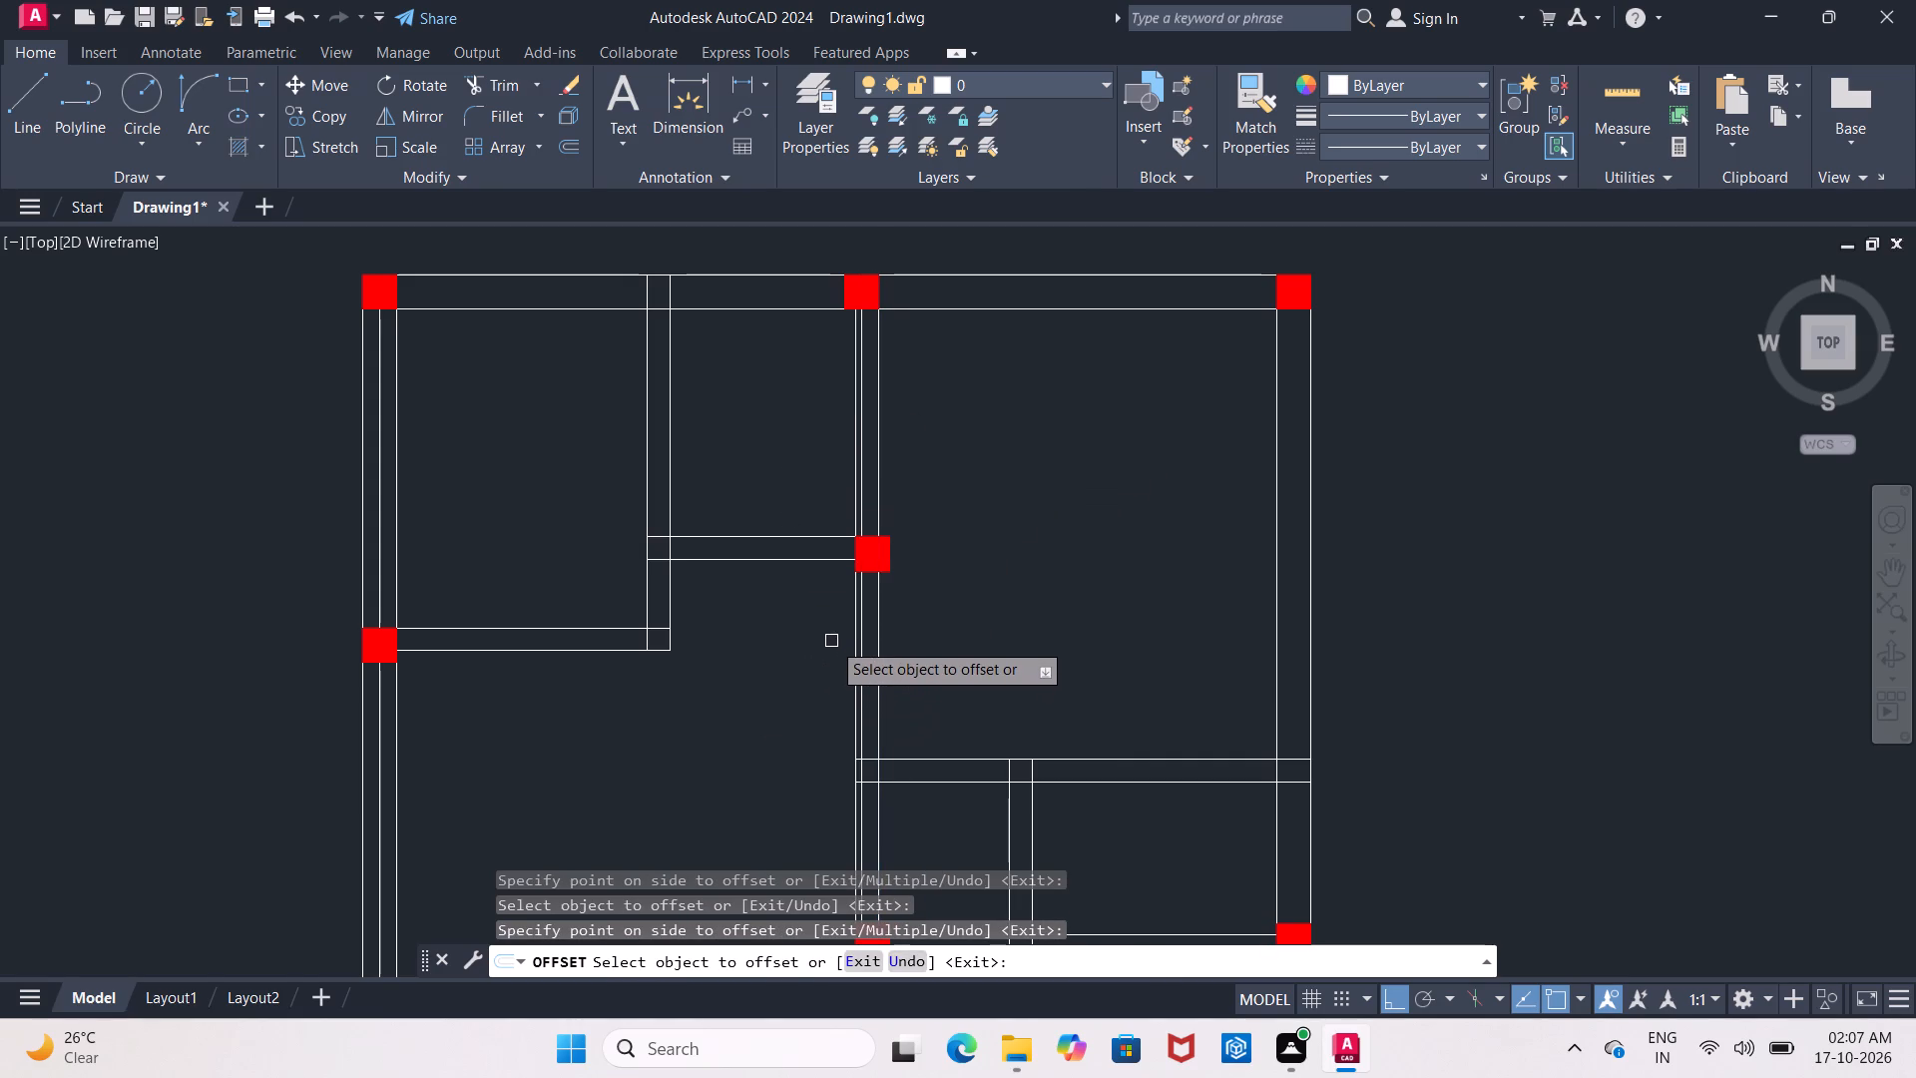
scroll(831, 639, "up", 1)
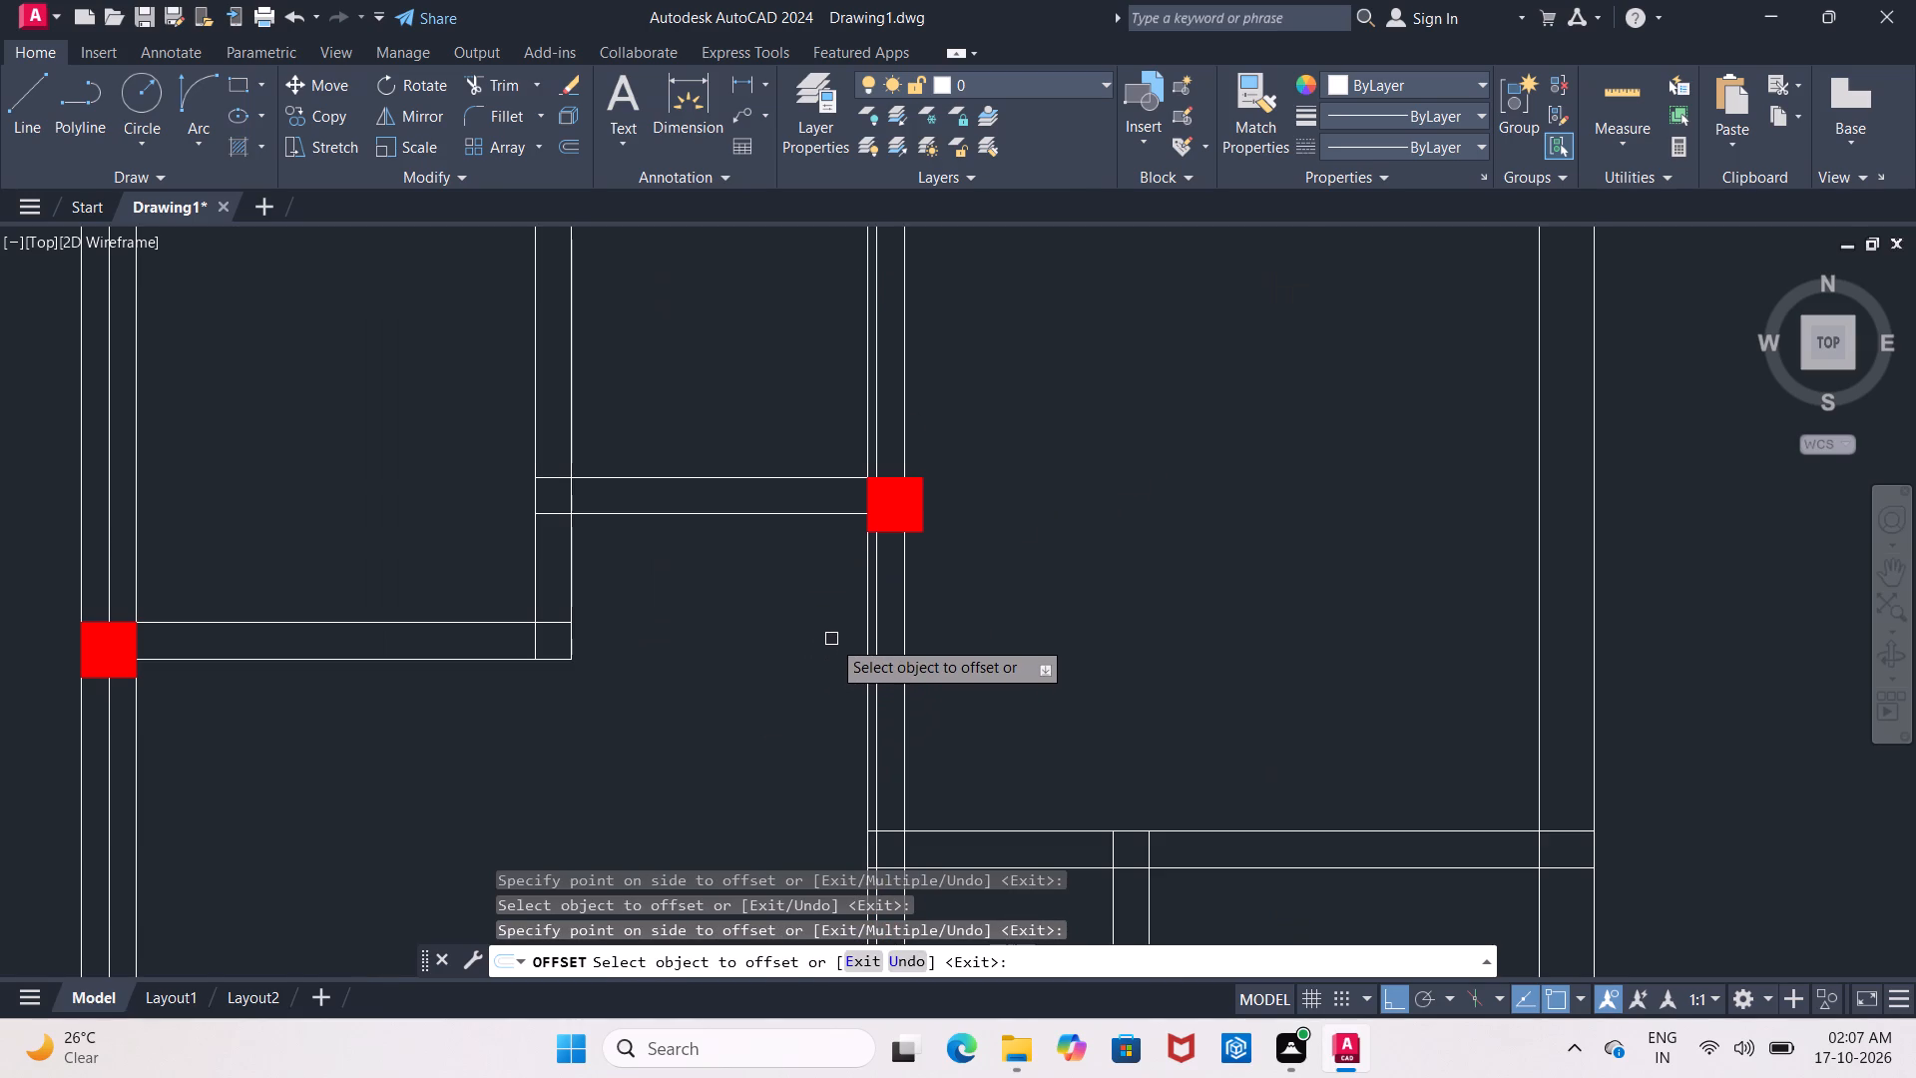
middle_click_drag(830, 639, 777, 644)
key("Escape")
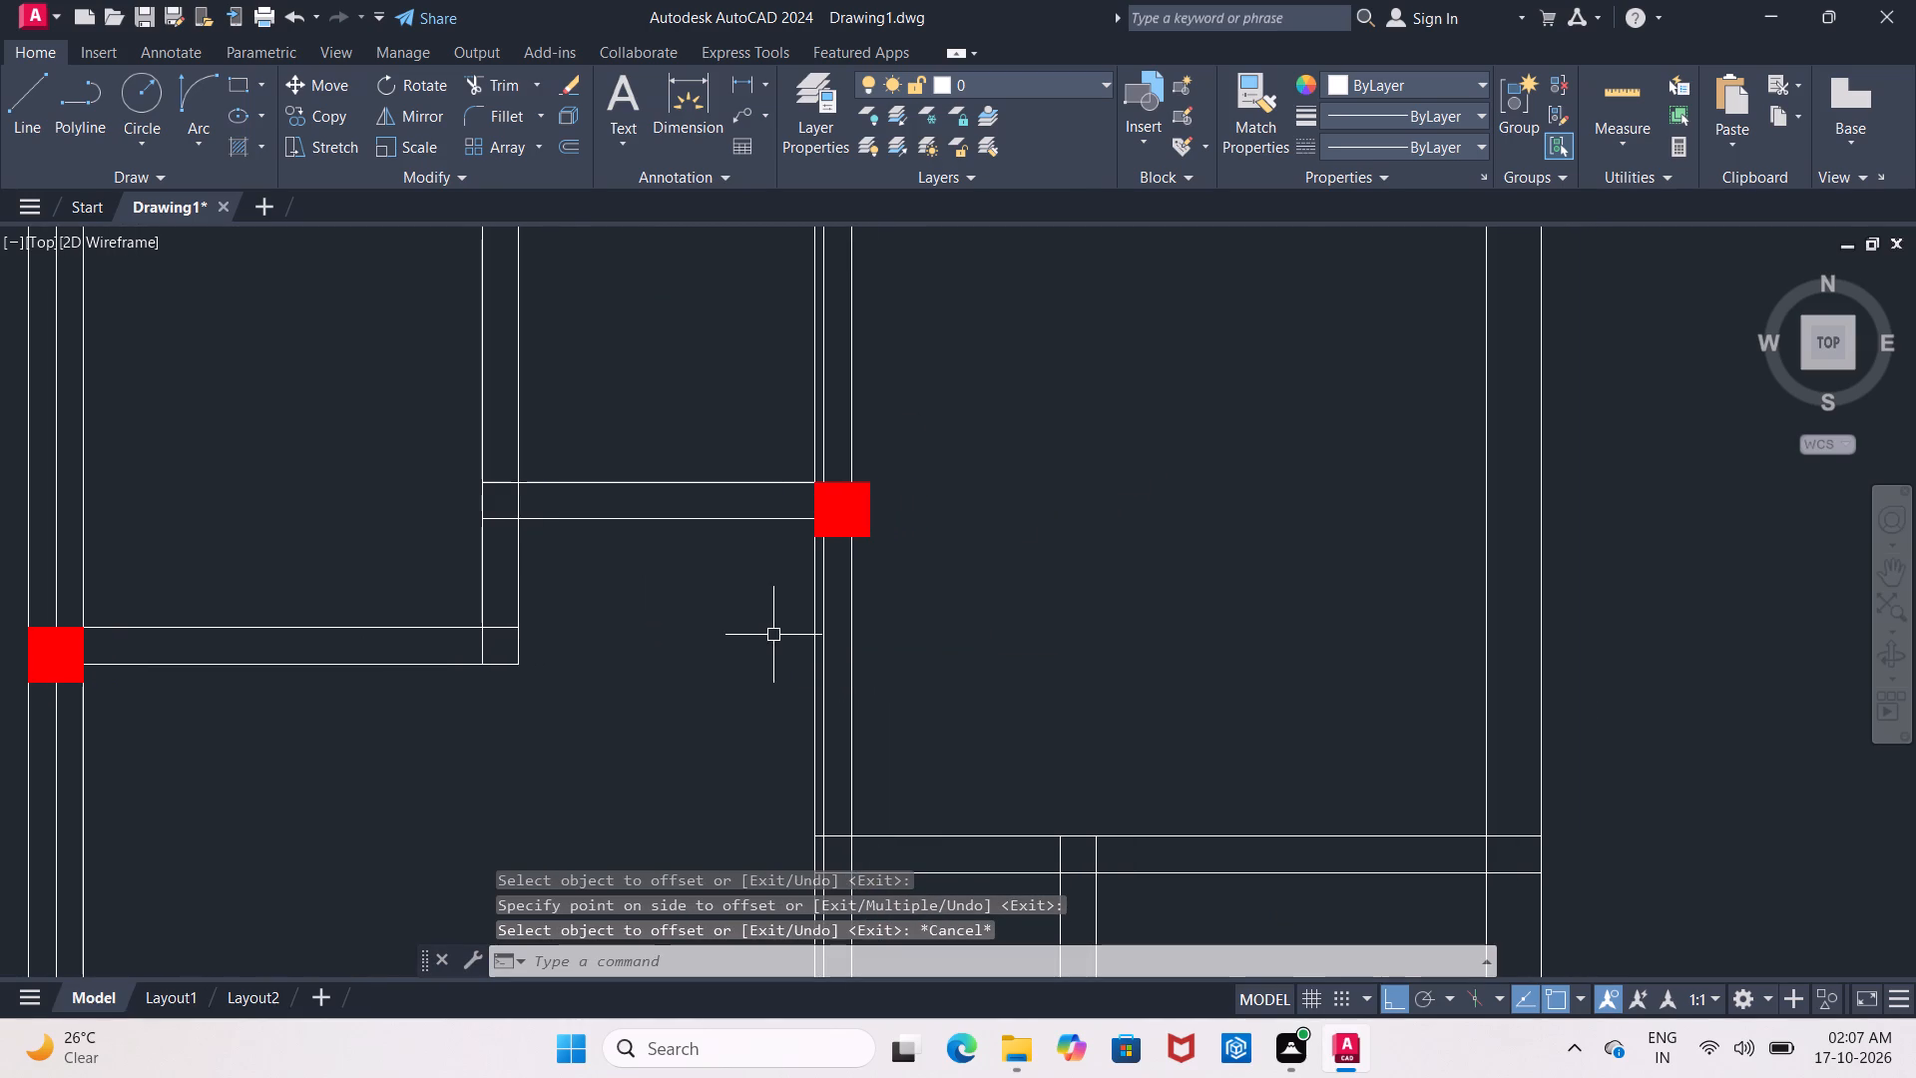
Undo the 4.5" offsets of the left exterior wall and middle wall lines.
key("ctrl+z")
Offset the right face line of the copied plan's middle vertical wall 3" to the left as the wall's centre line.
scroll(819, 643, "down", 2)
scroll(864, 643, "up", 2)
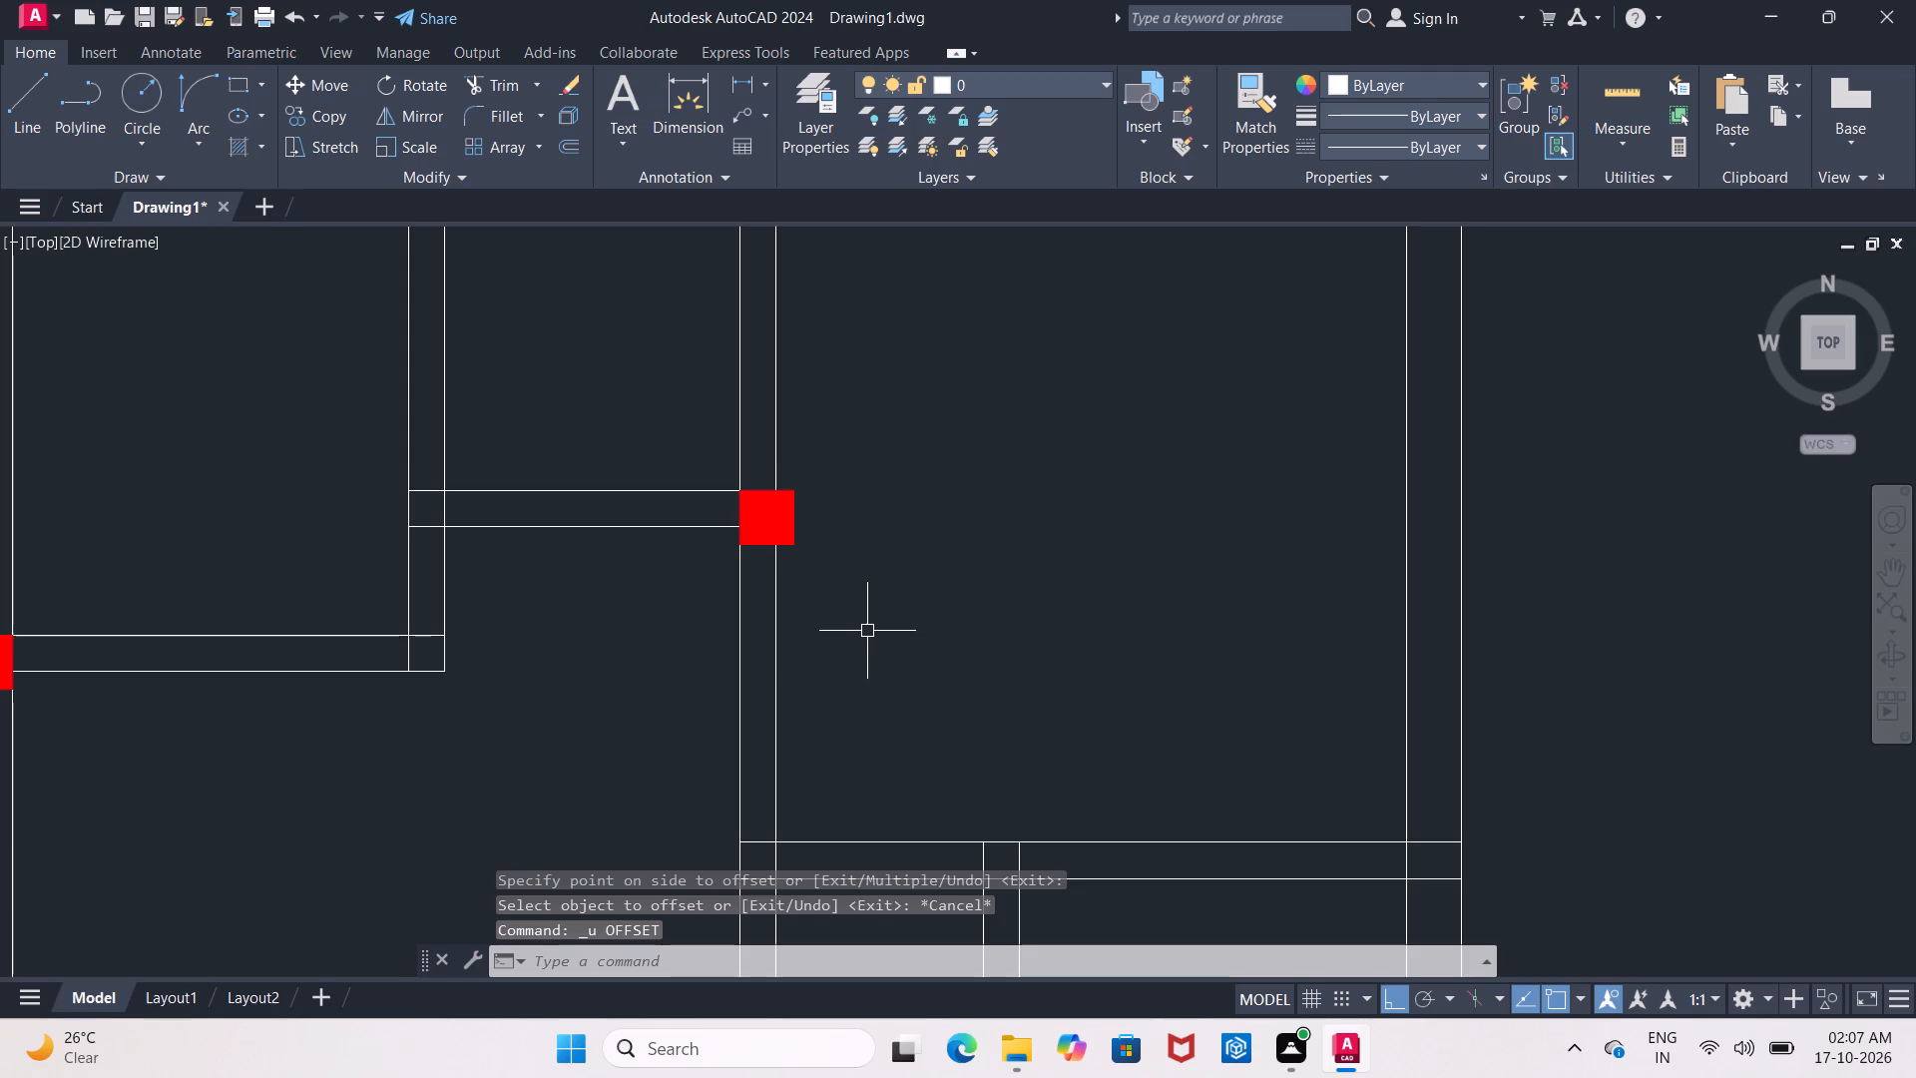
middle_click_drag(855, 643, 743, 792)
key("Escape")
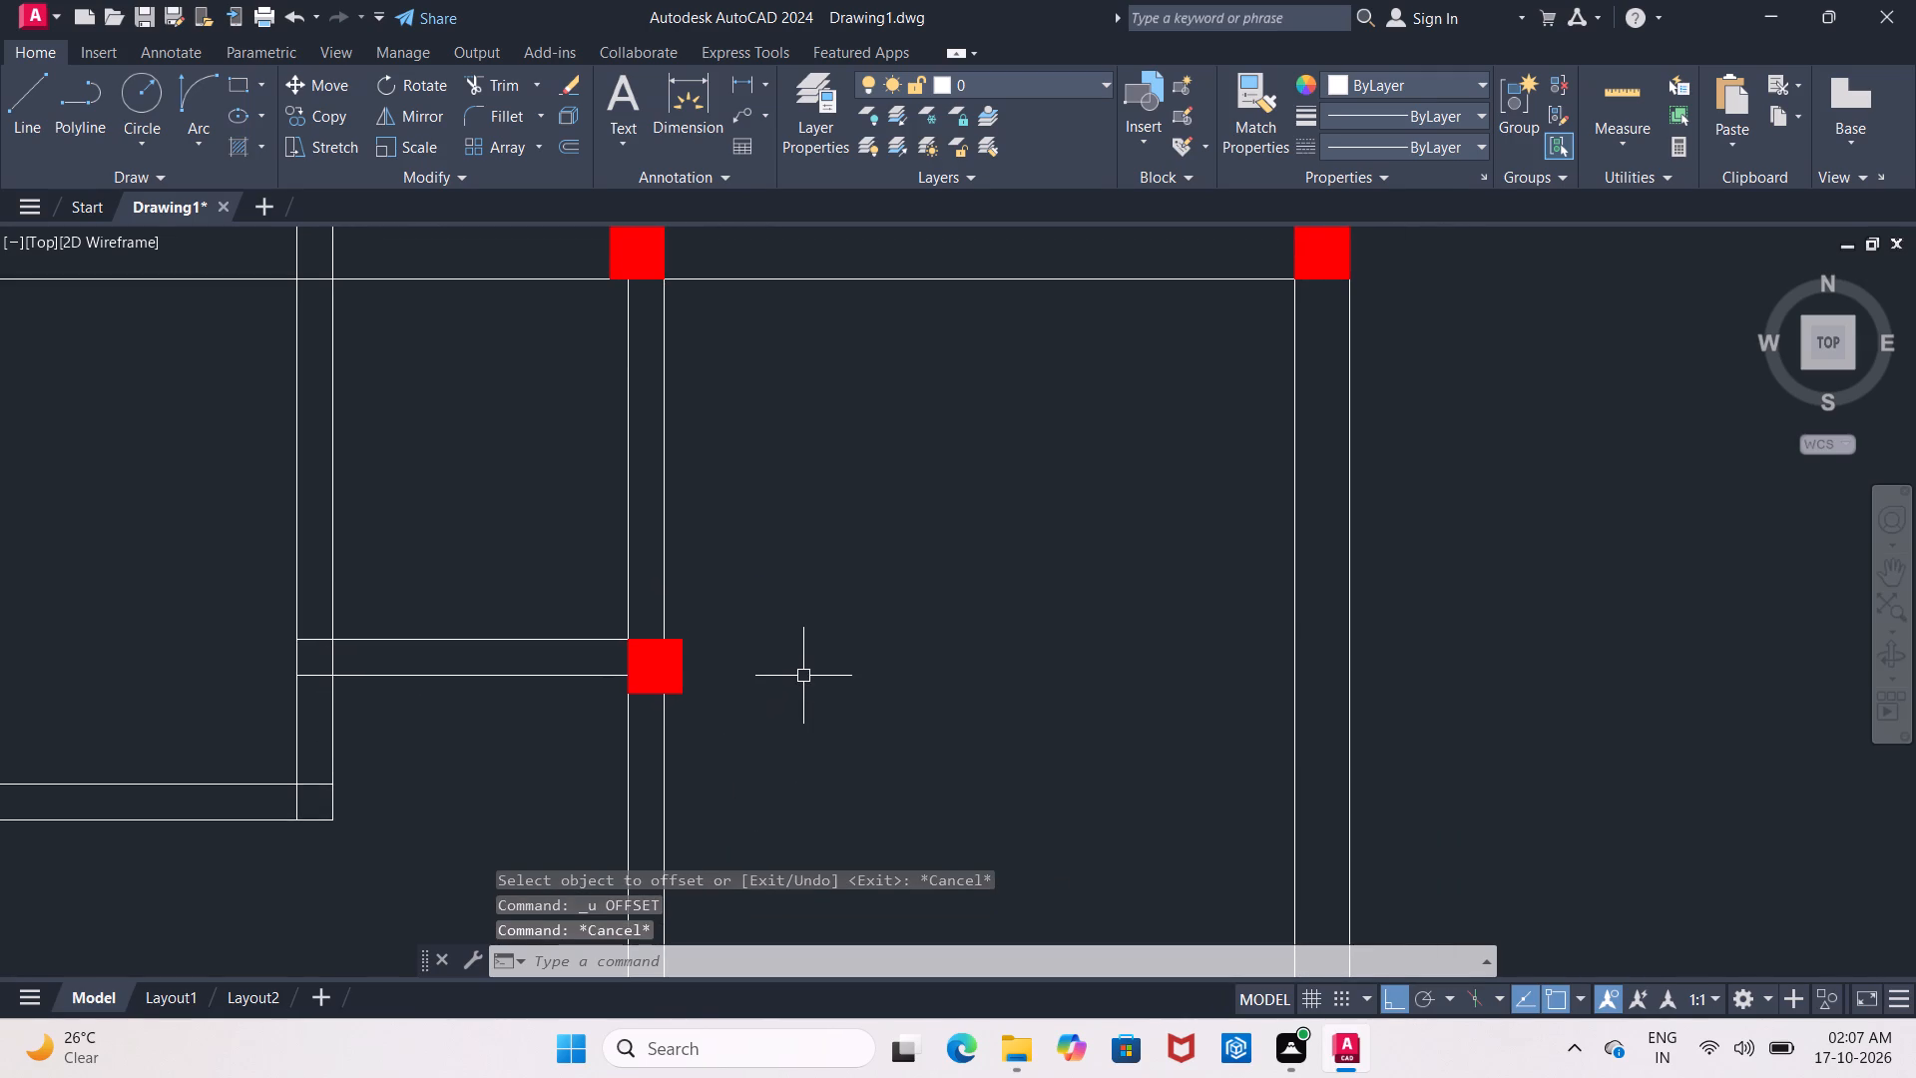
key("o")
key("Return")
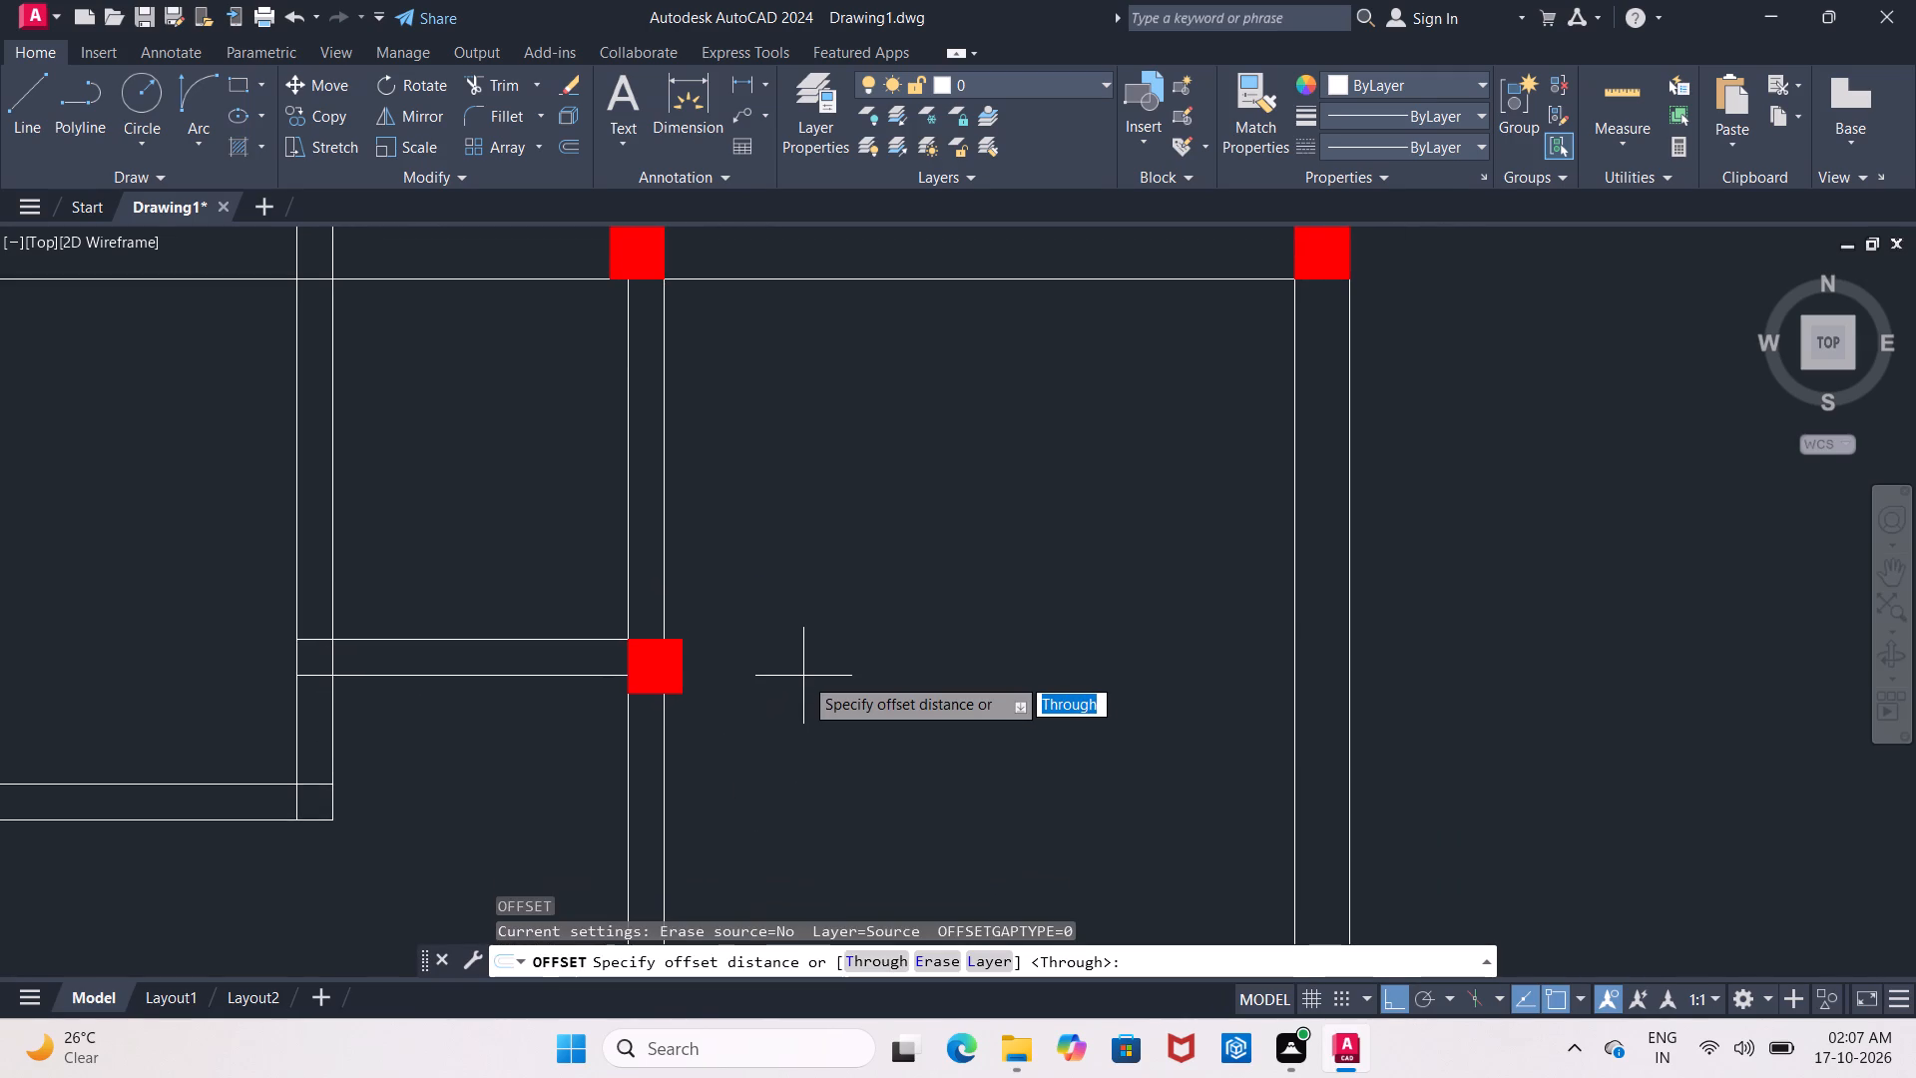
key("3")
key("shift+quotedbl")
key("Return")
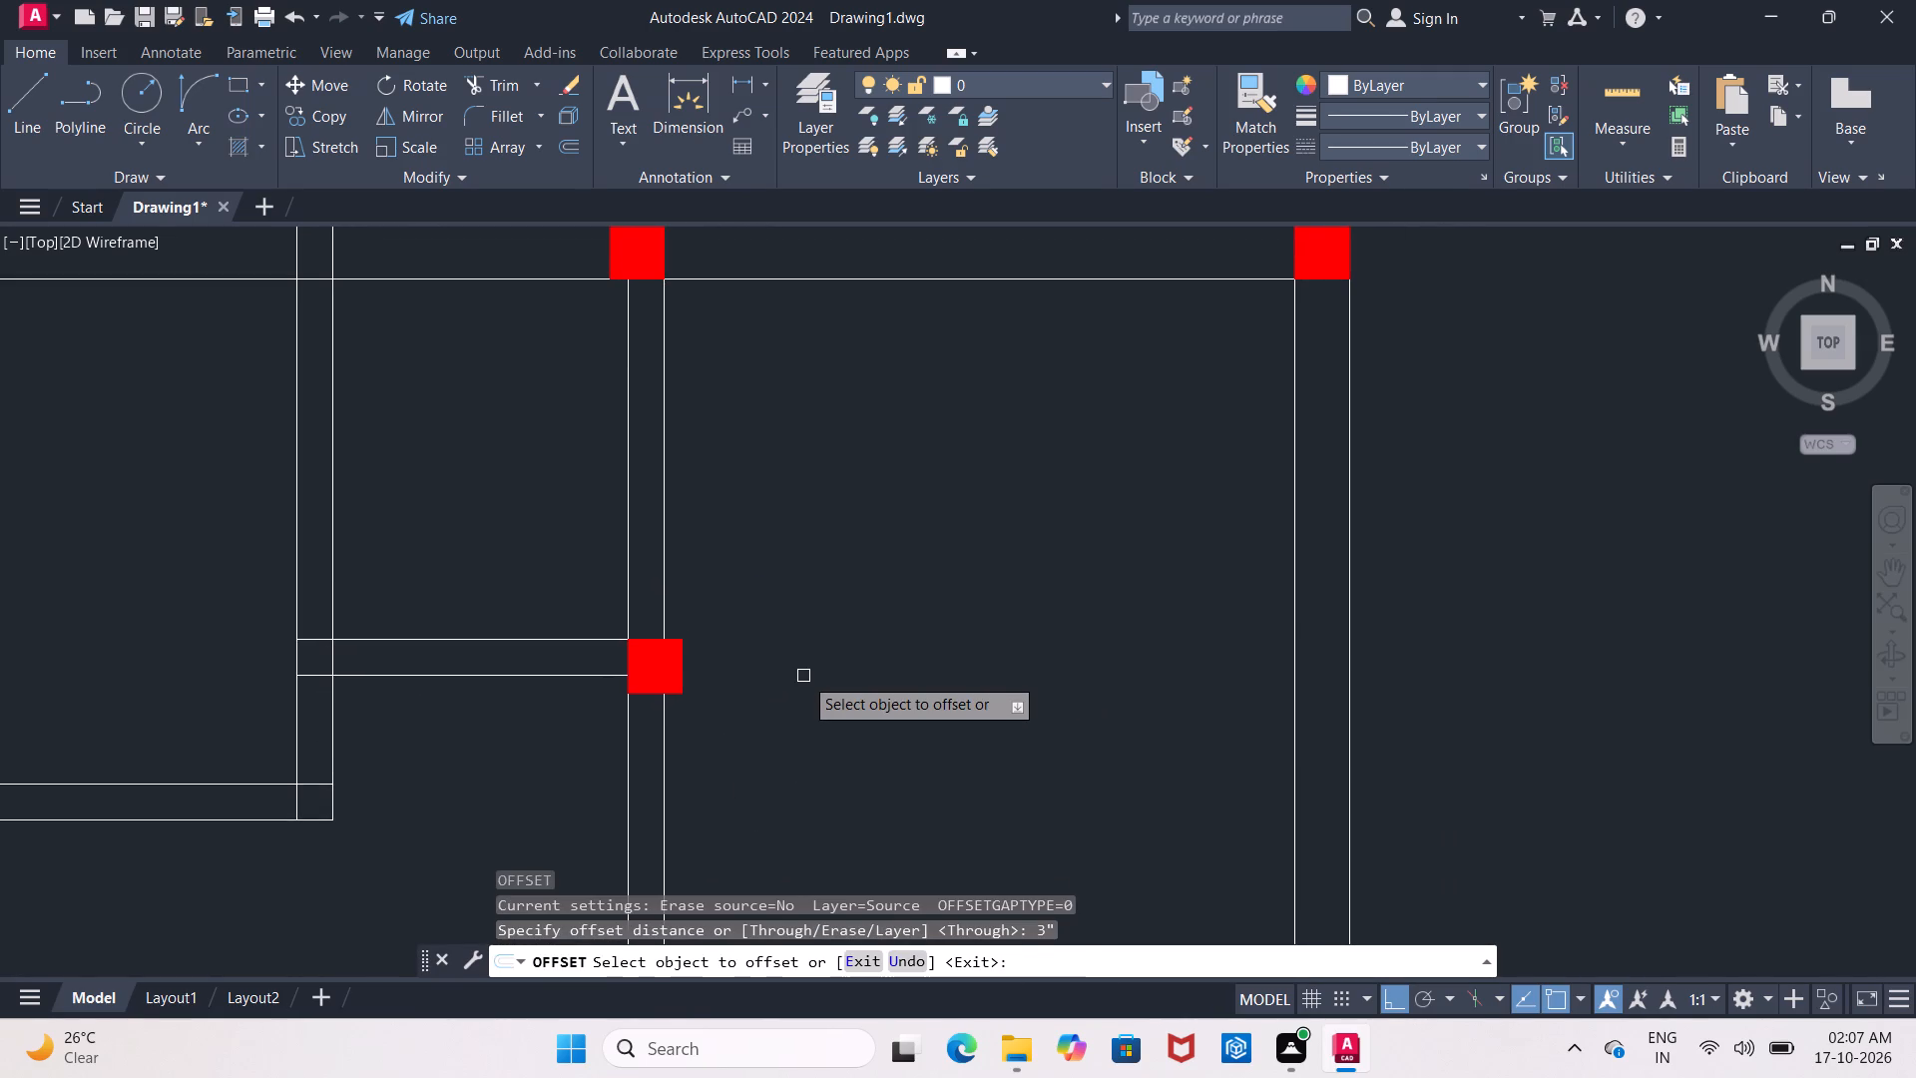
left_click(659, 514)
left_click(644, 525)
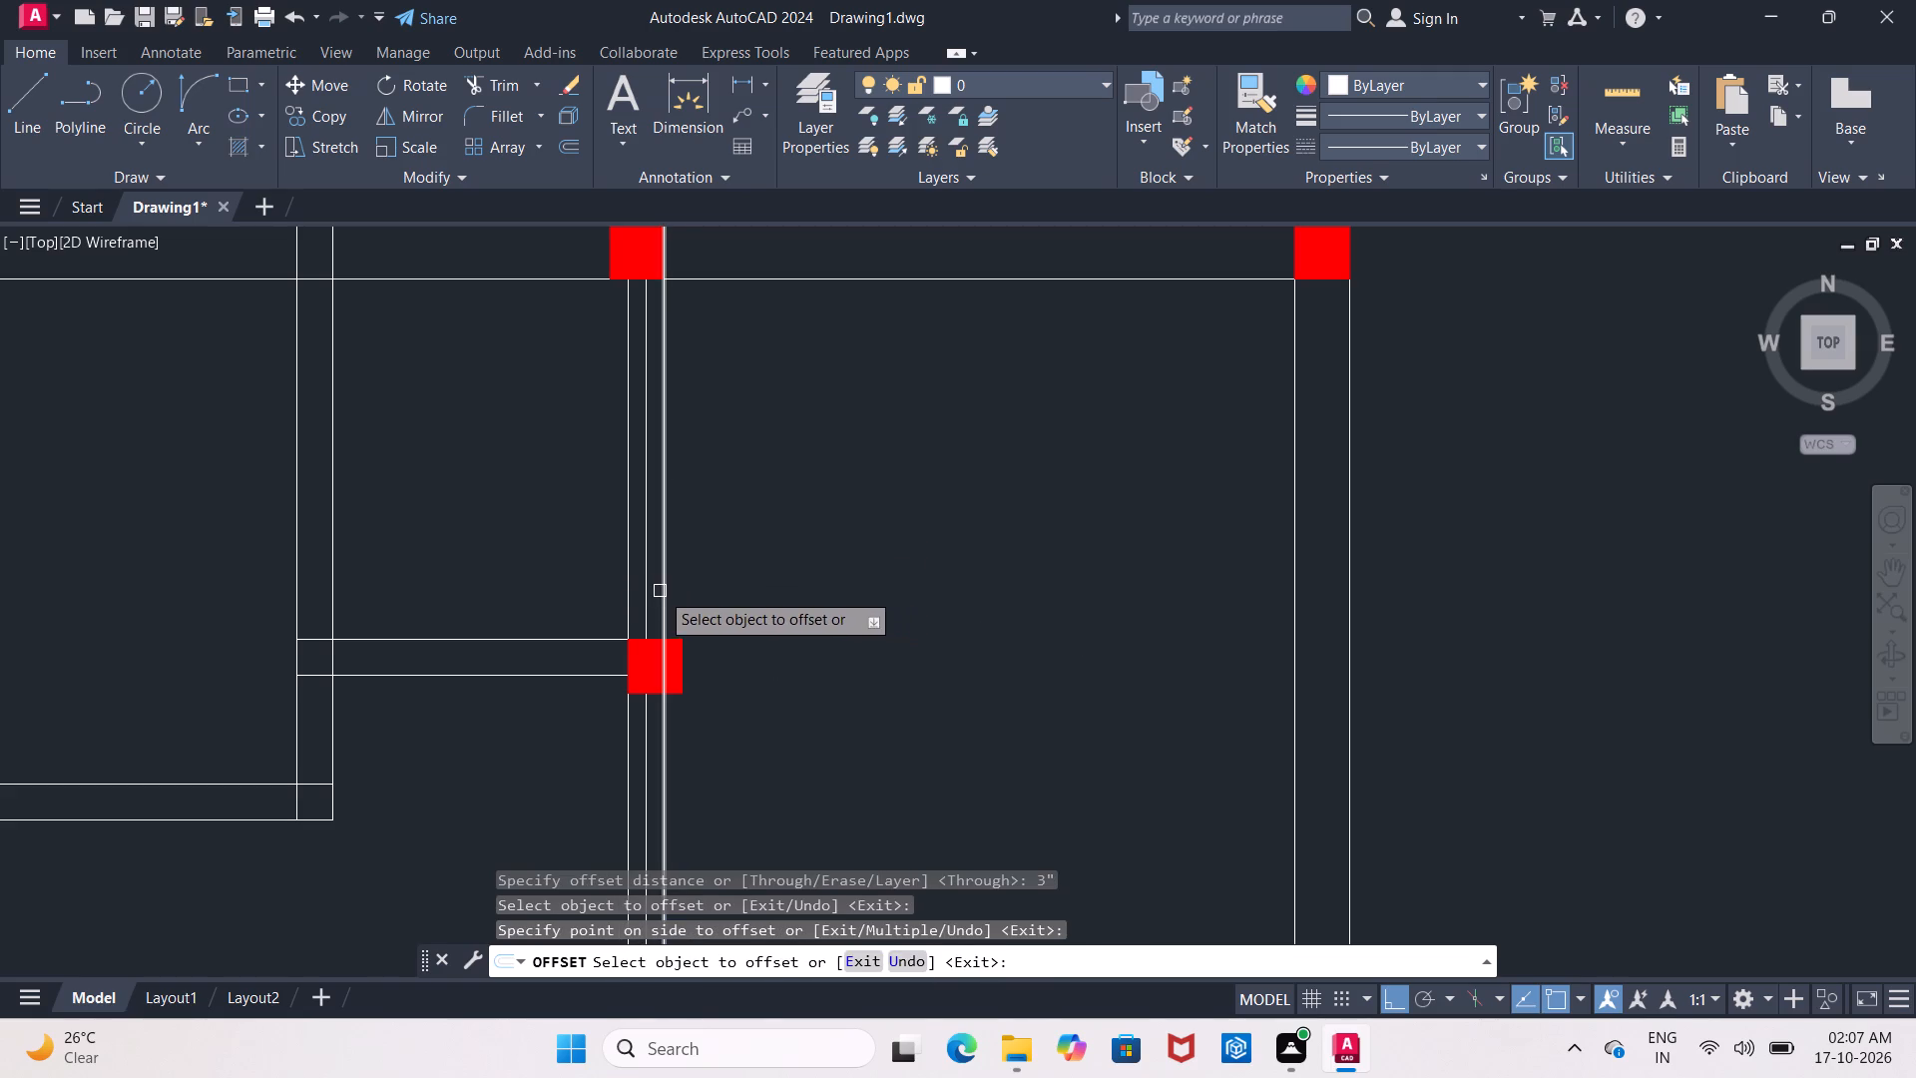
left_click(650, 591)
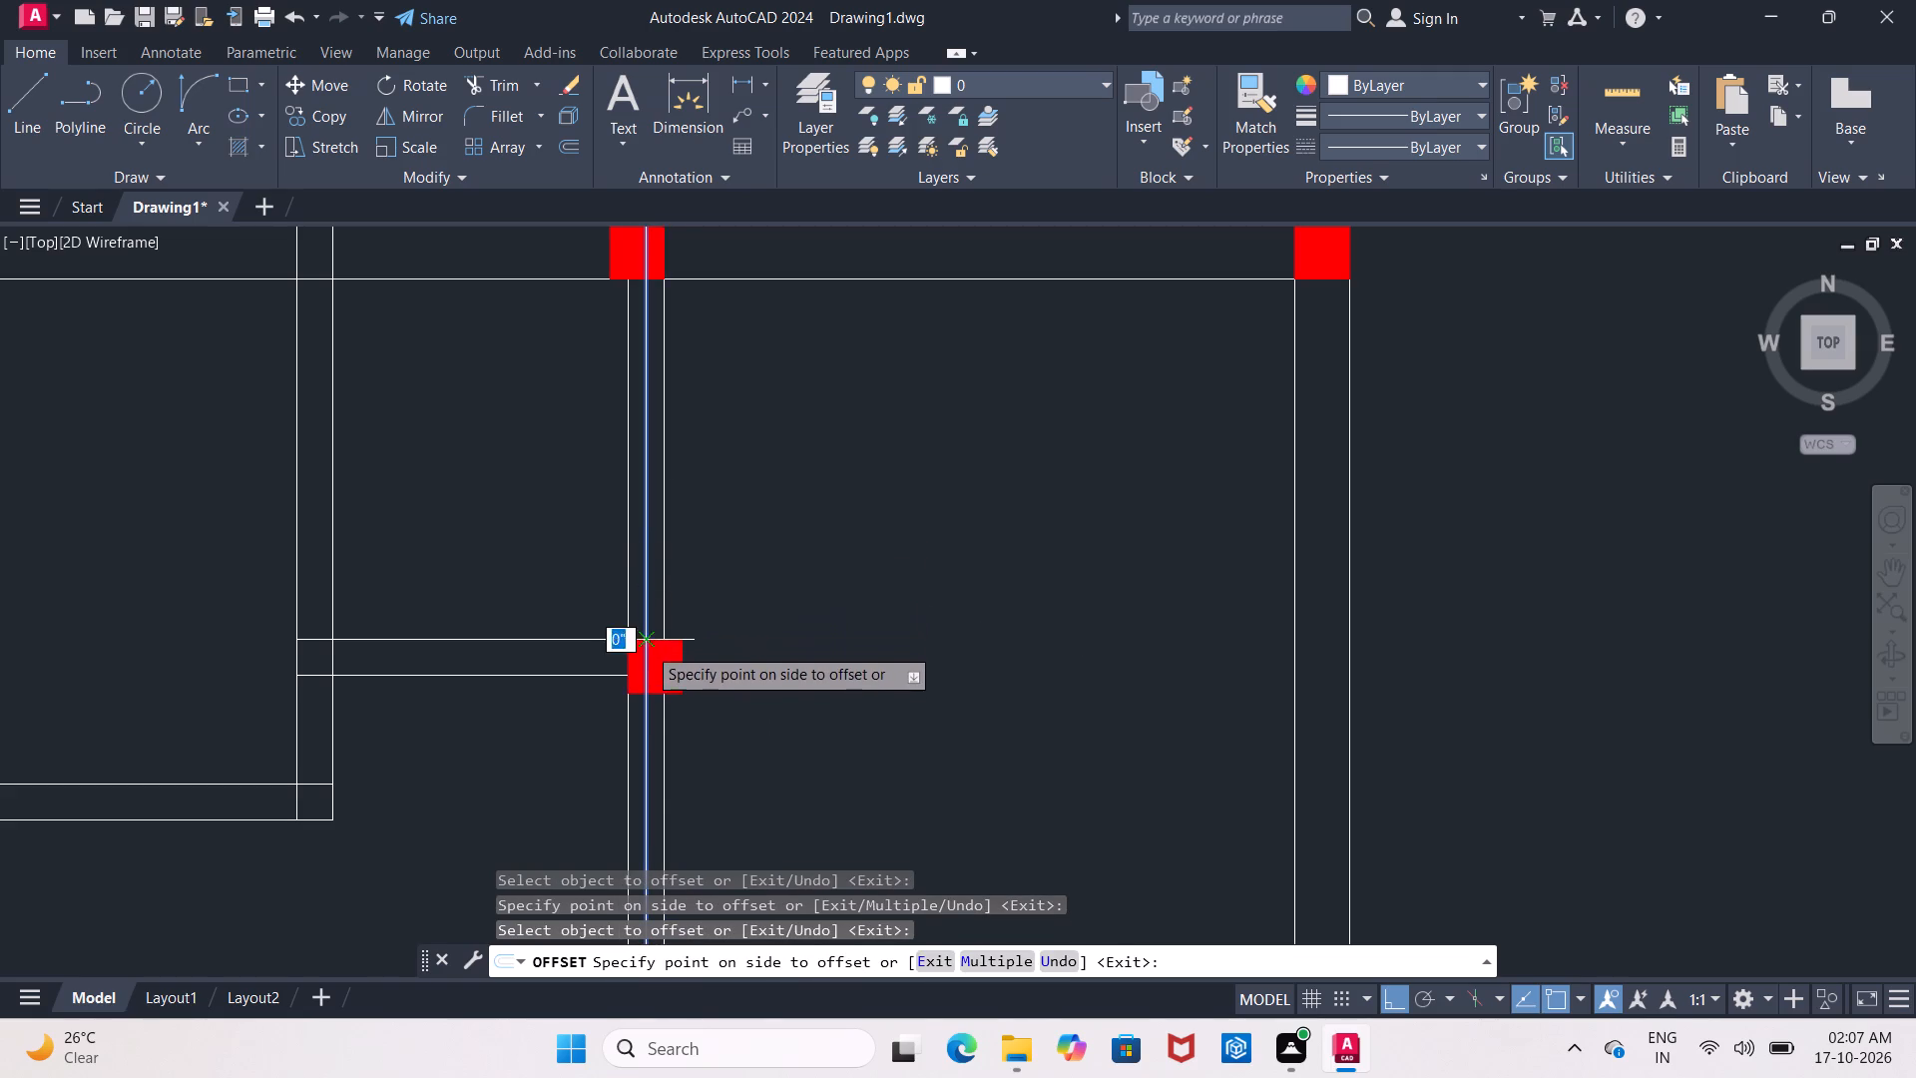
scroll(658, 754, "up", 2)
key("Escape")
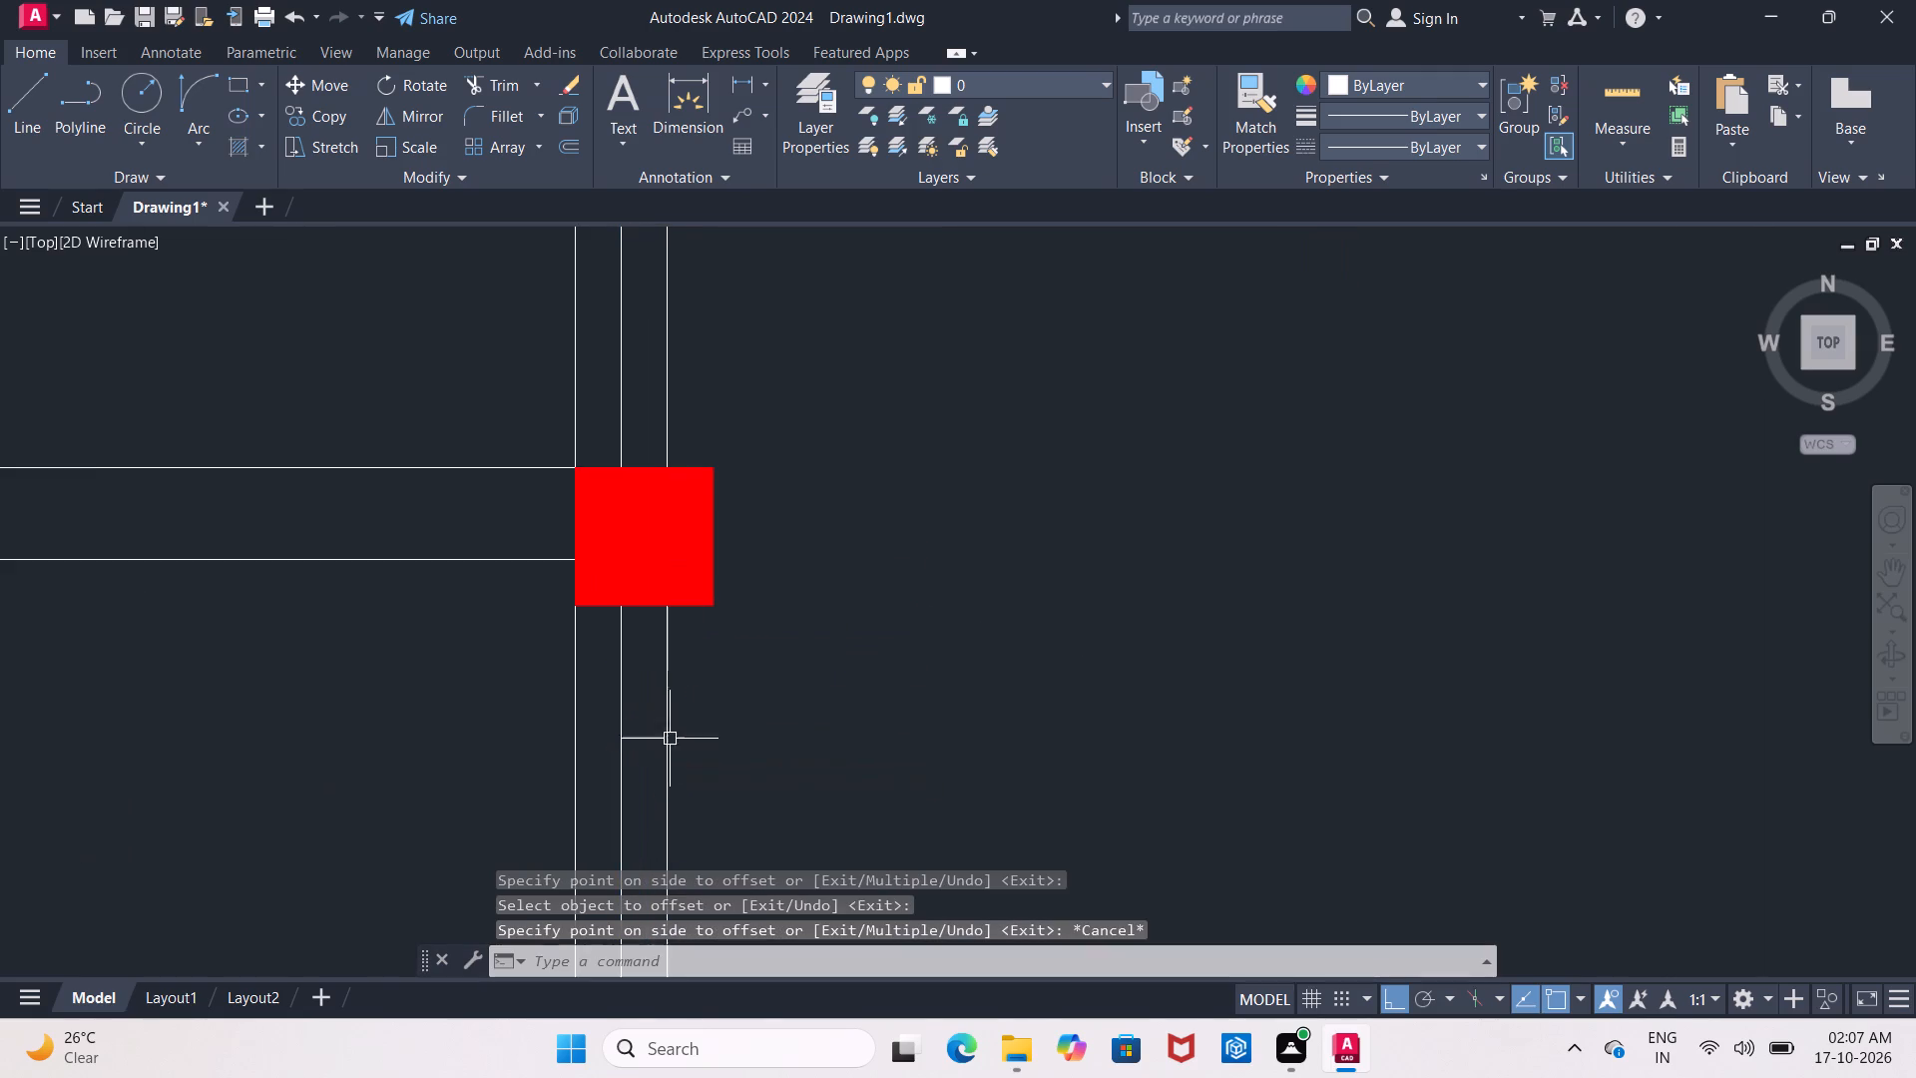
scroll(675, 699, "down", 2)
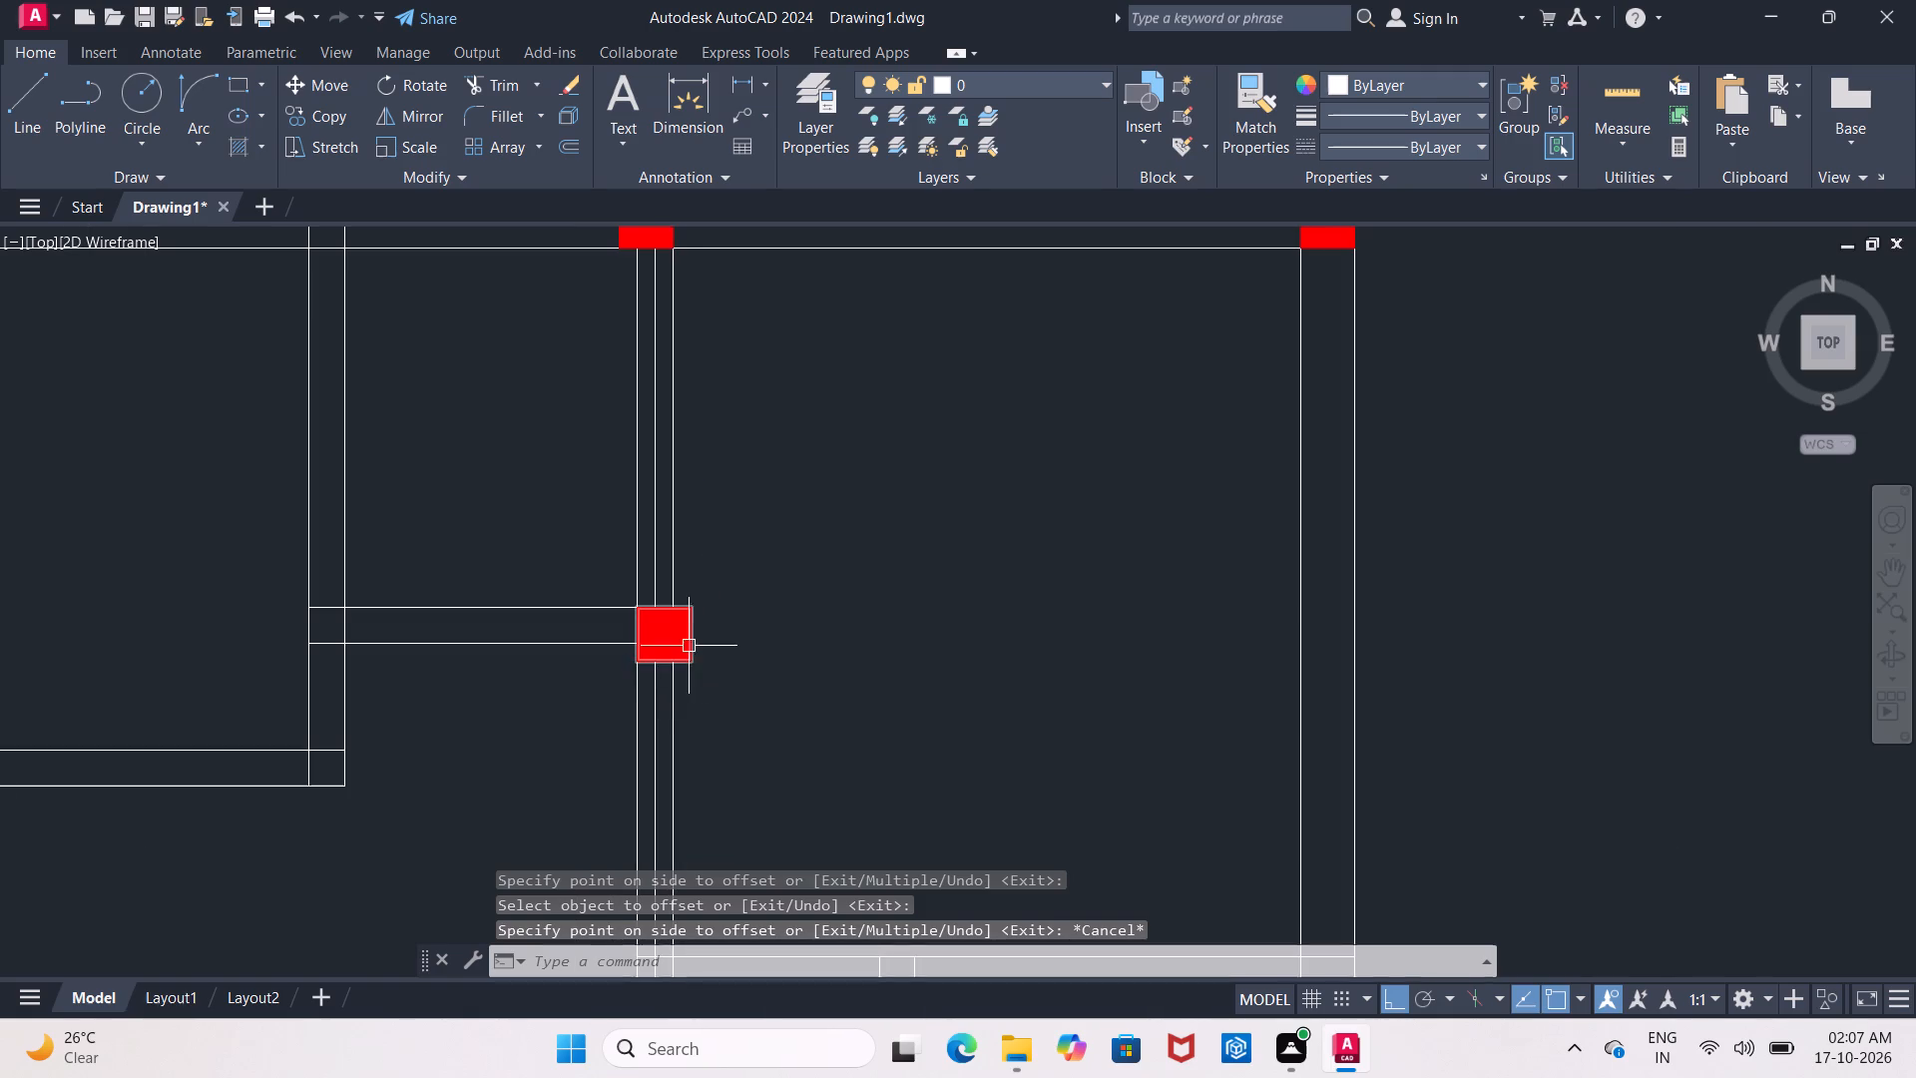
Delete the 3" offset centre line from the copied plan's middle vertical wall.
left_click(653, 516)
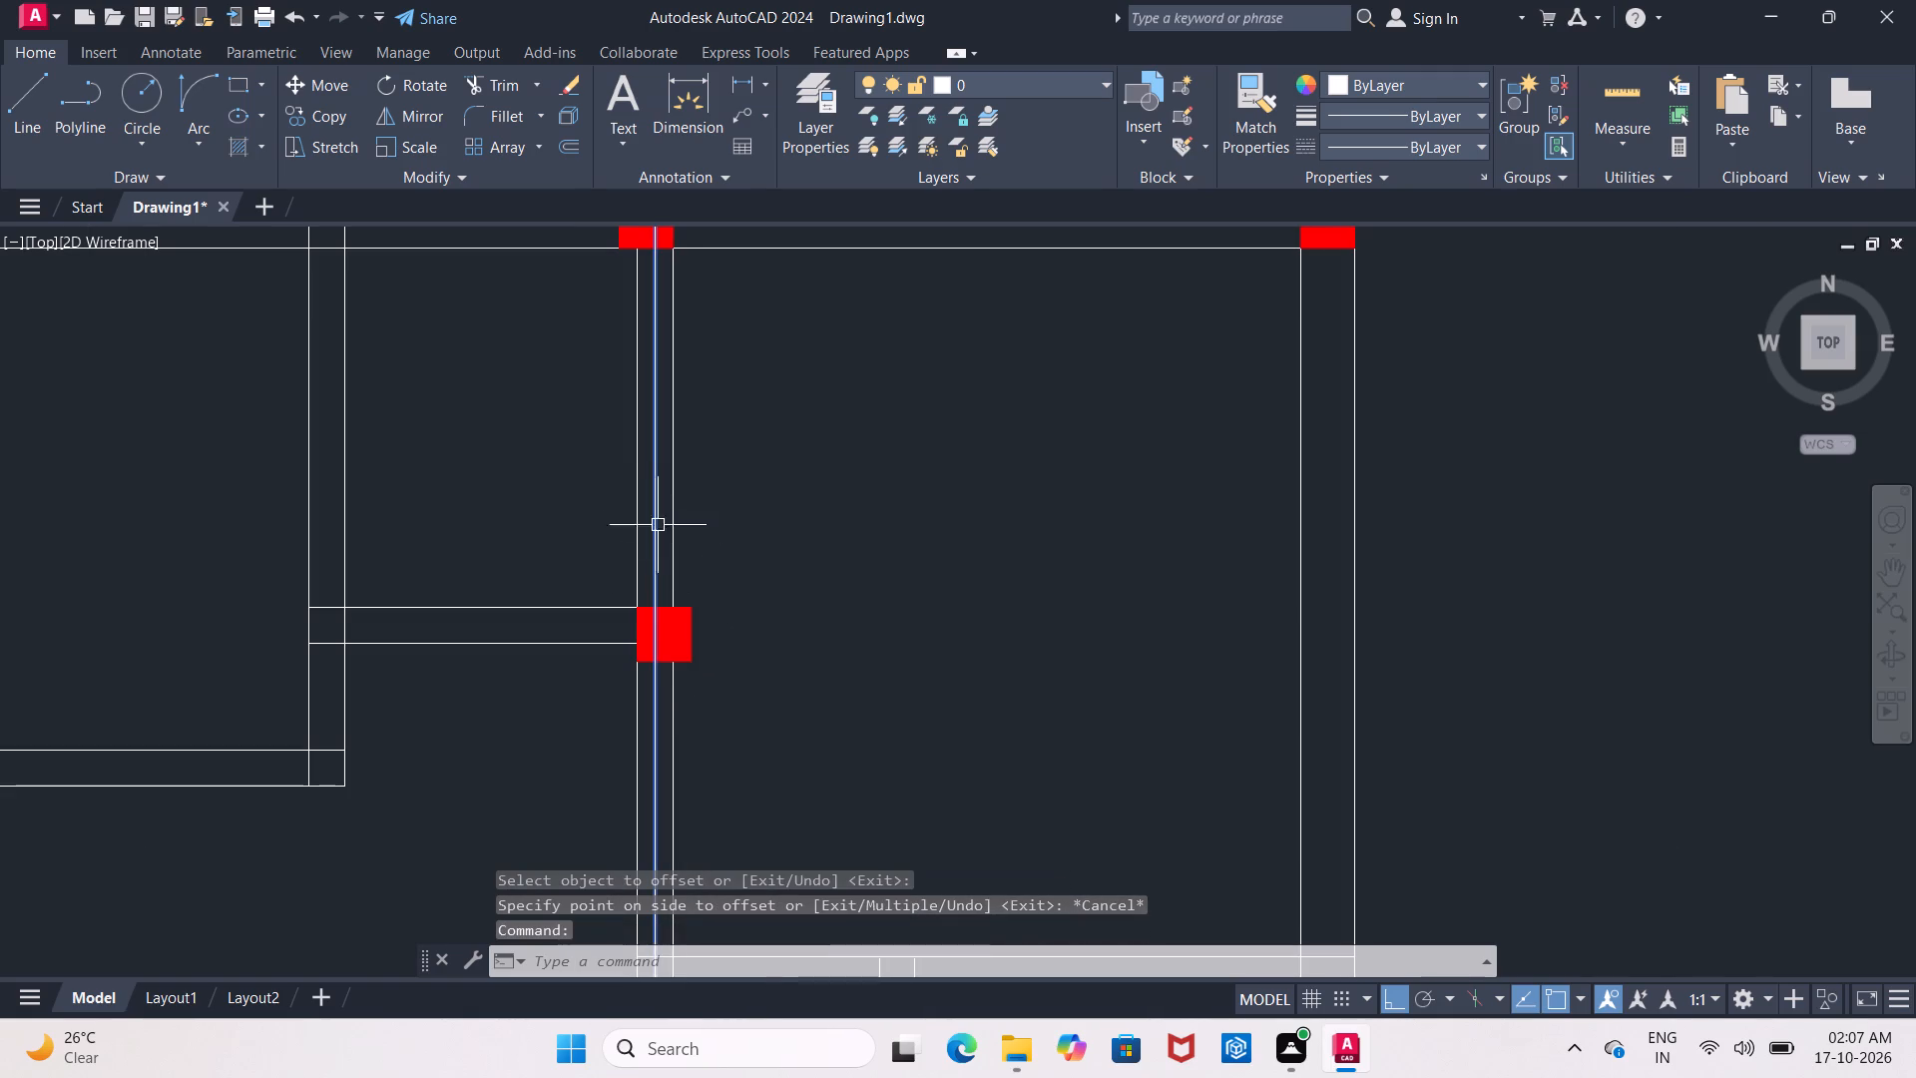
key("Delete")
Offset the copied plan's left exterior wall outer line 4.5" inward and the bottom exterior wall's inner line 4.5" outward as centre lines.
scroll(802, 576, "down", 2)
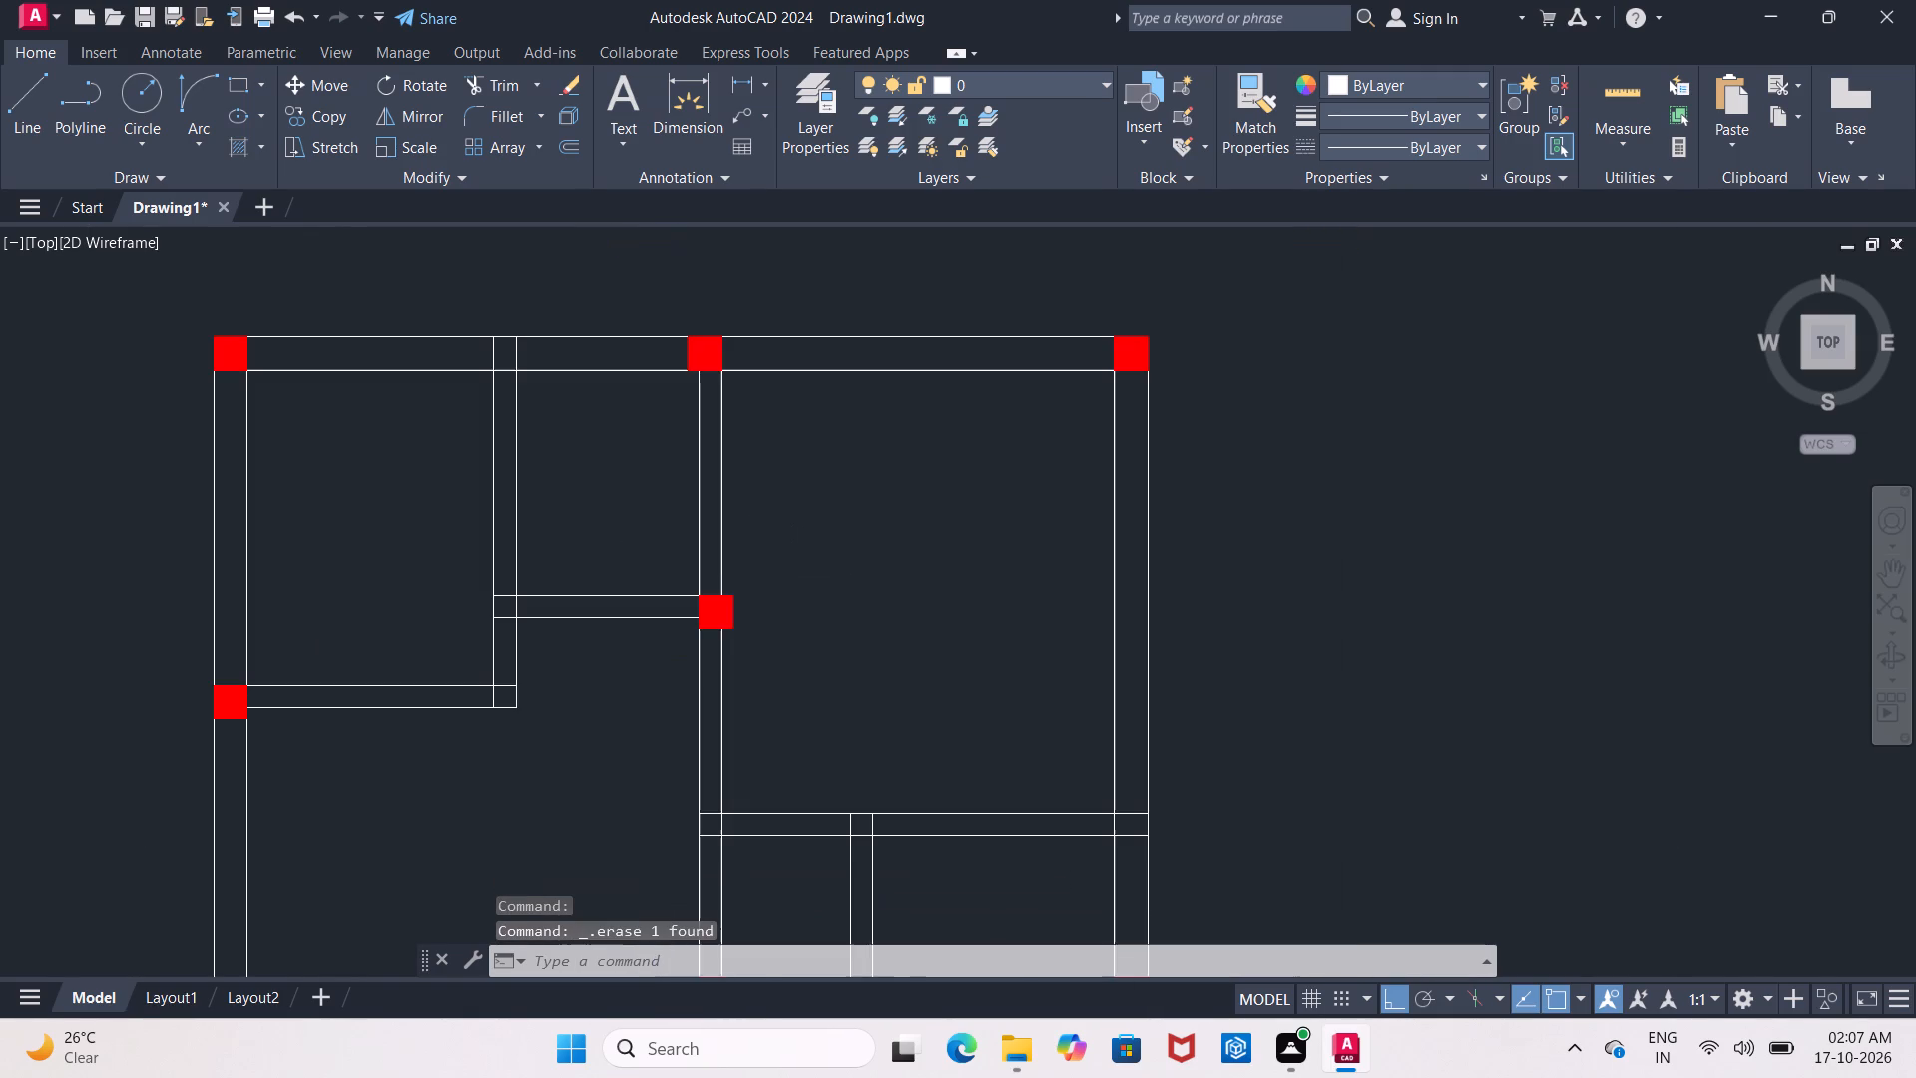
scroll(802, 576, "up", 1)
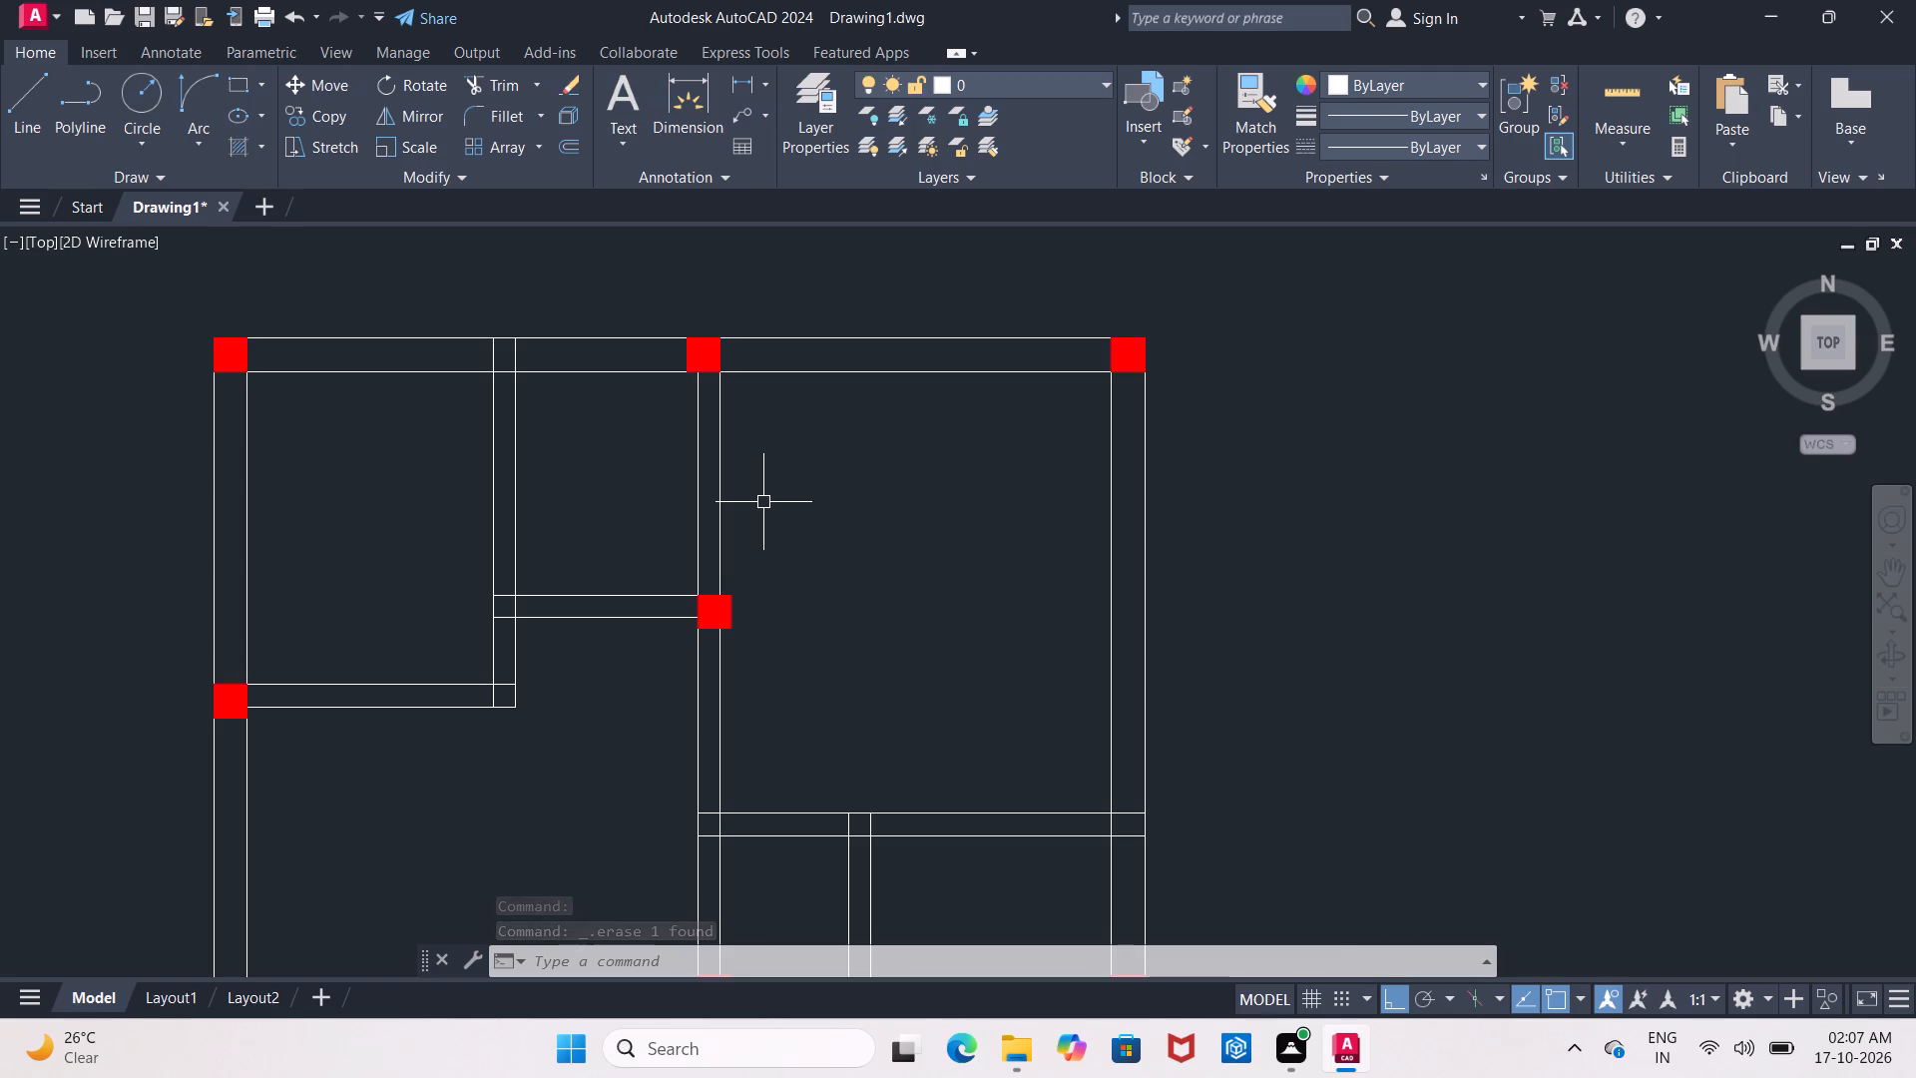
scroll(763, 502, "down", 1)
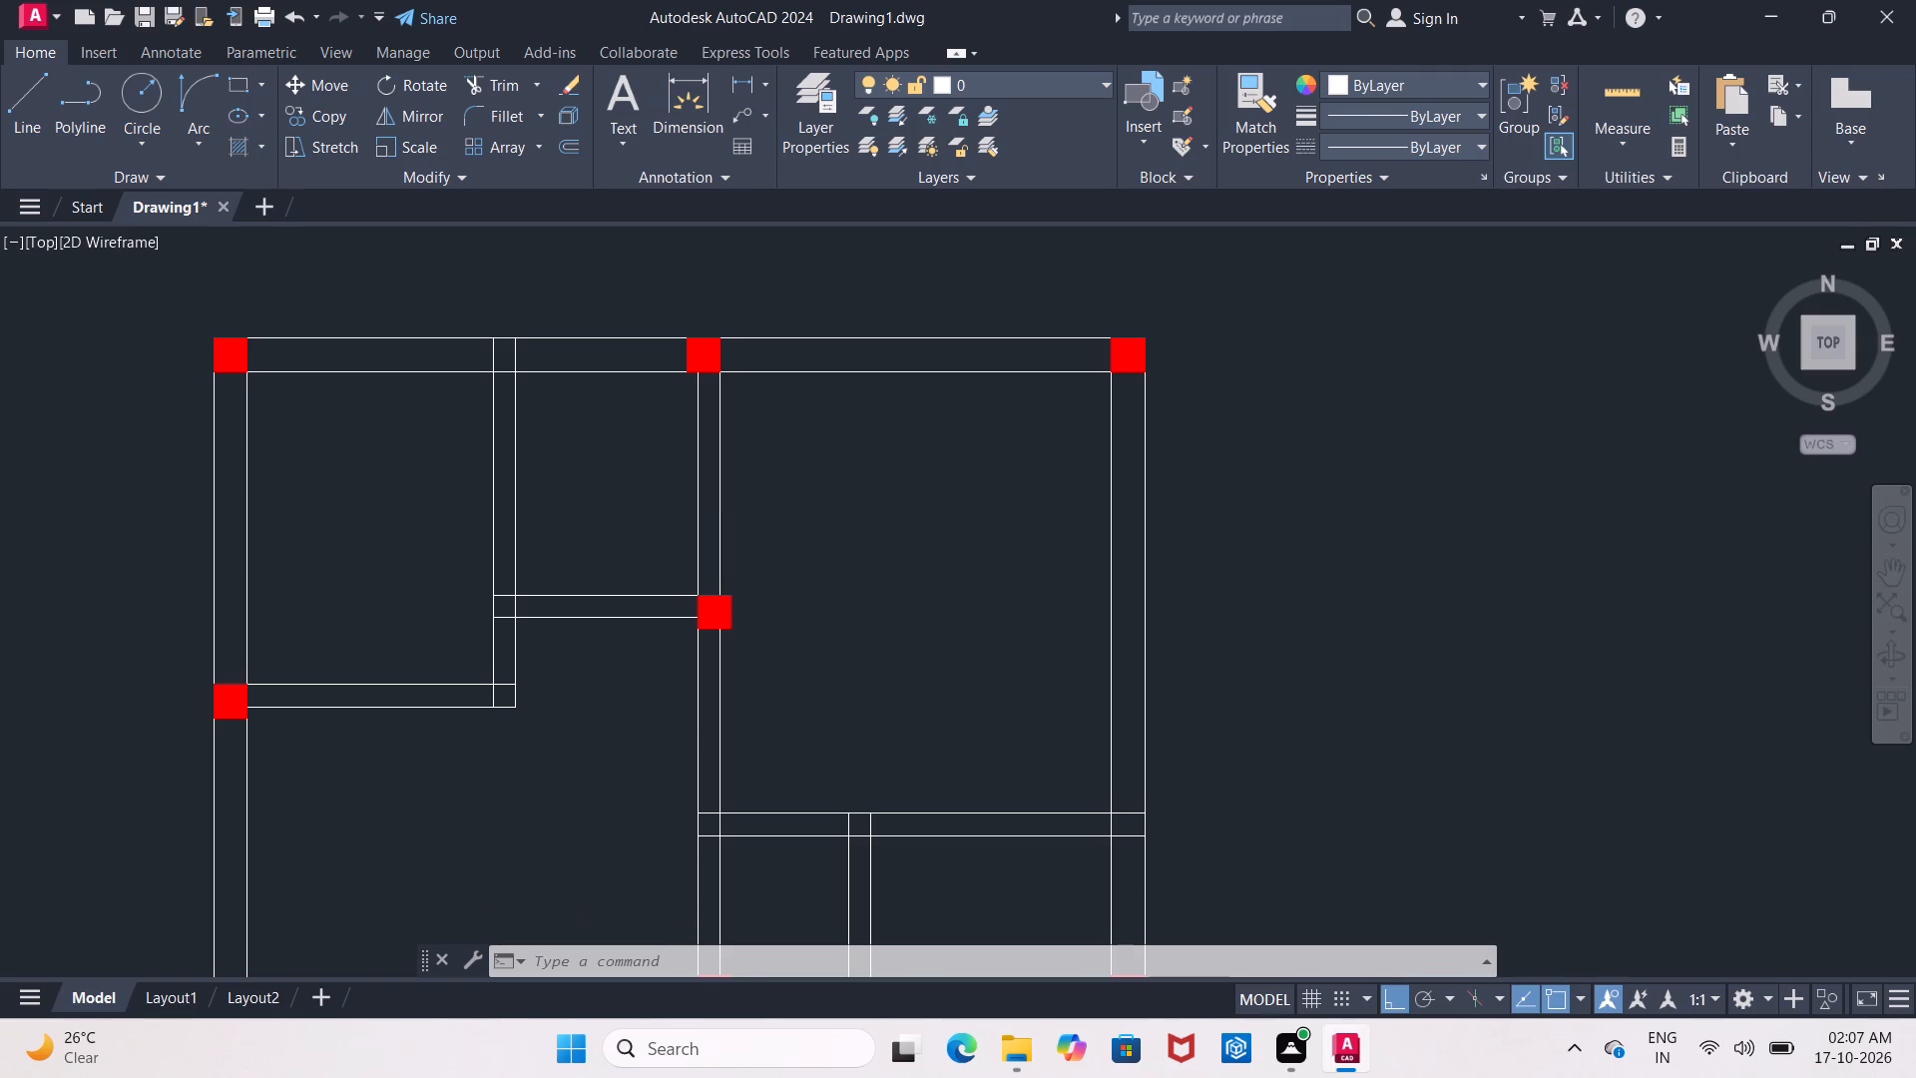
scroll(766, 496, "down", 3)
scroll(723, 543, "up", 2)
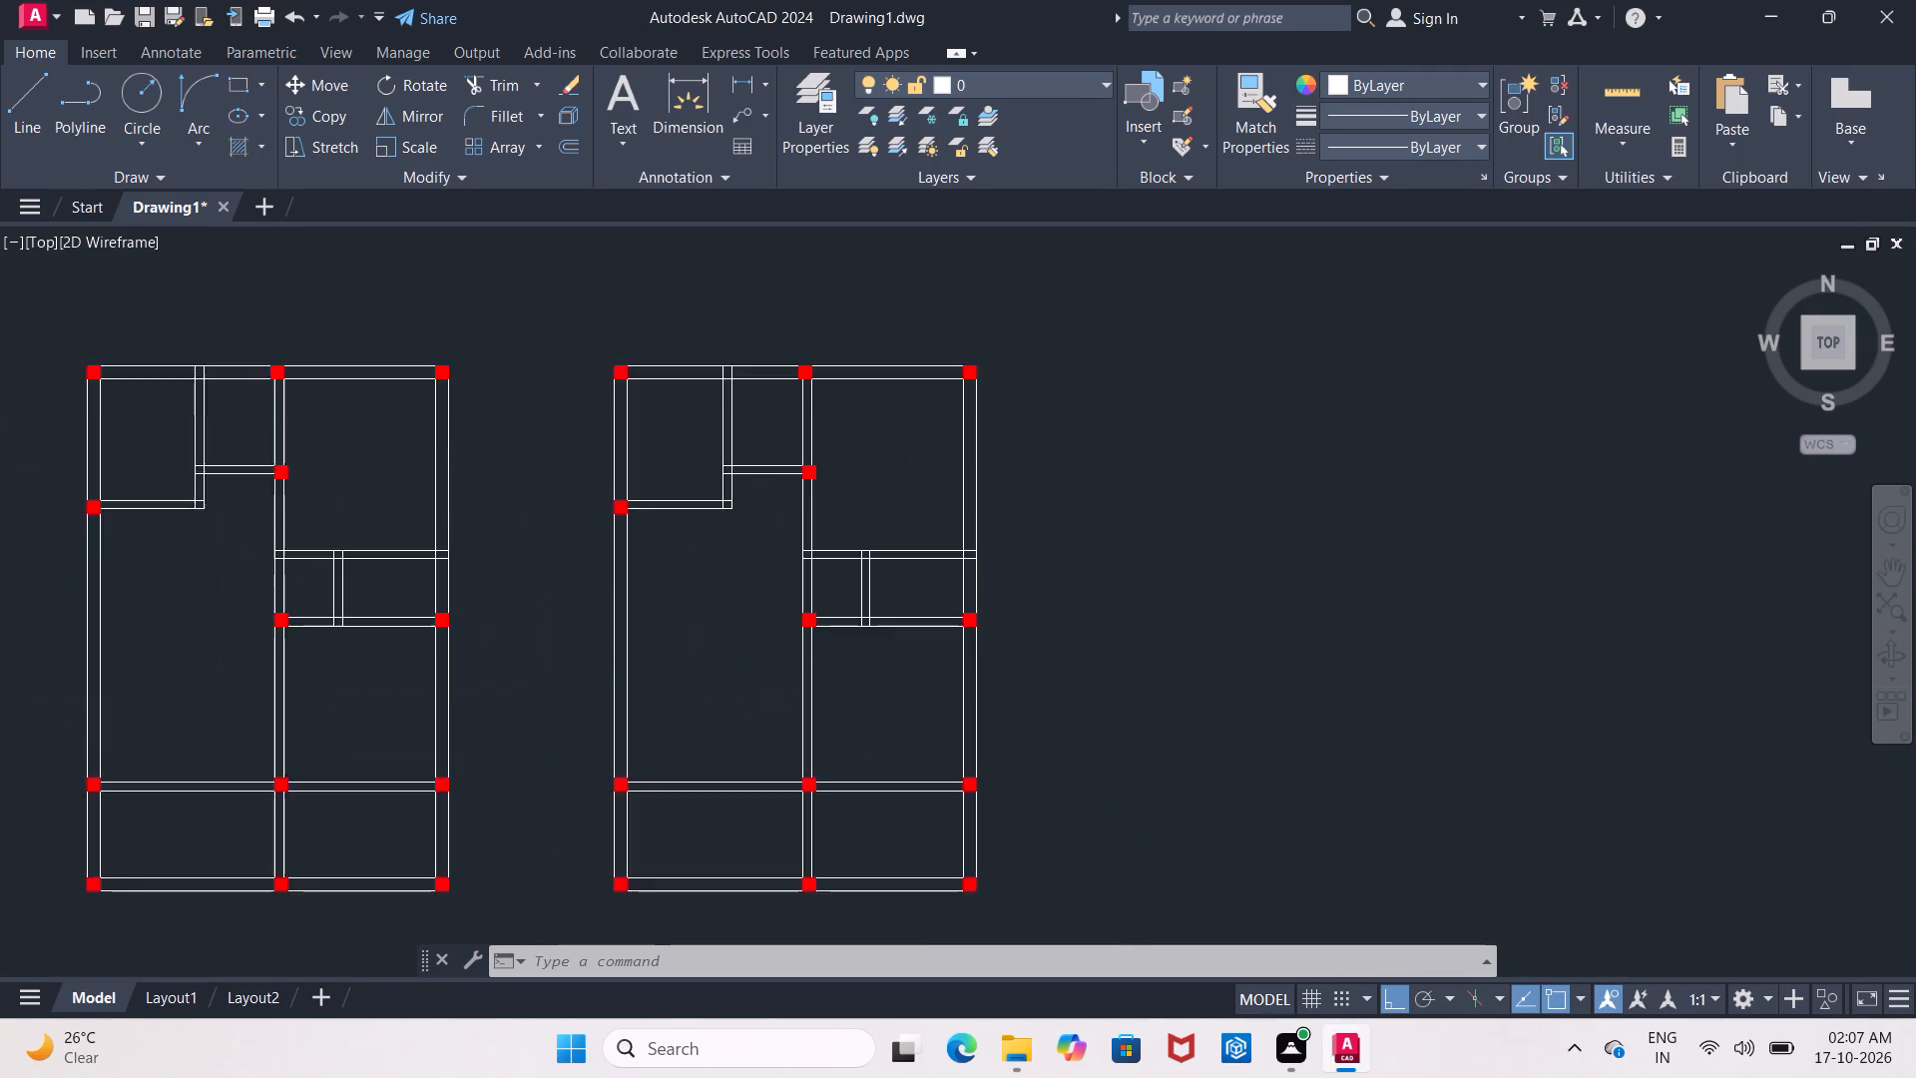
scroll(720, 538, "up", 1)
key("o")
key("Return")
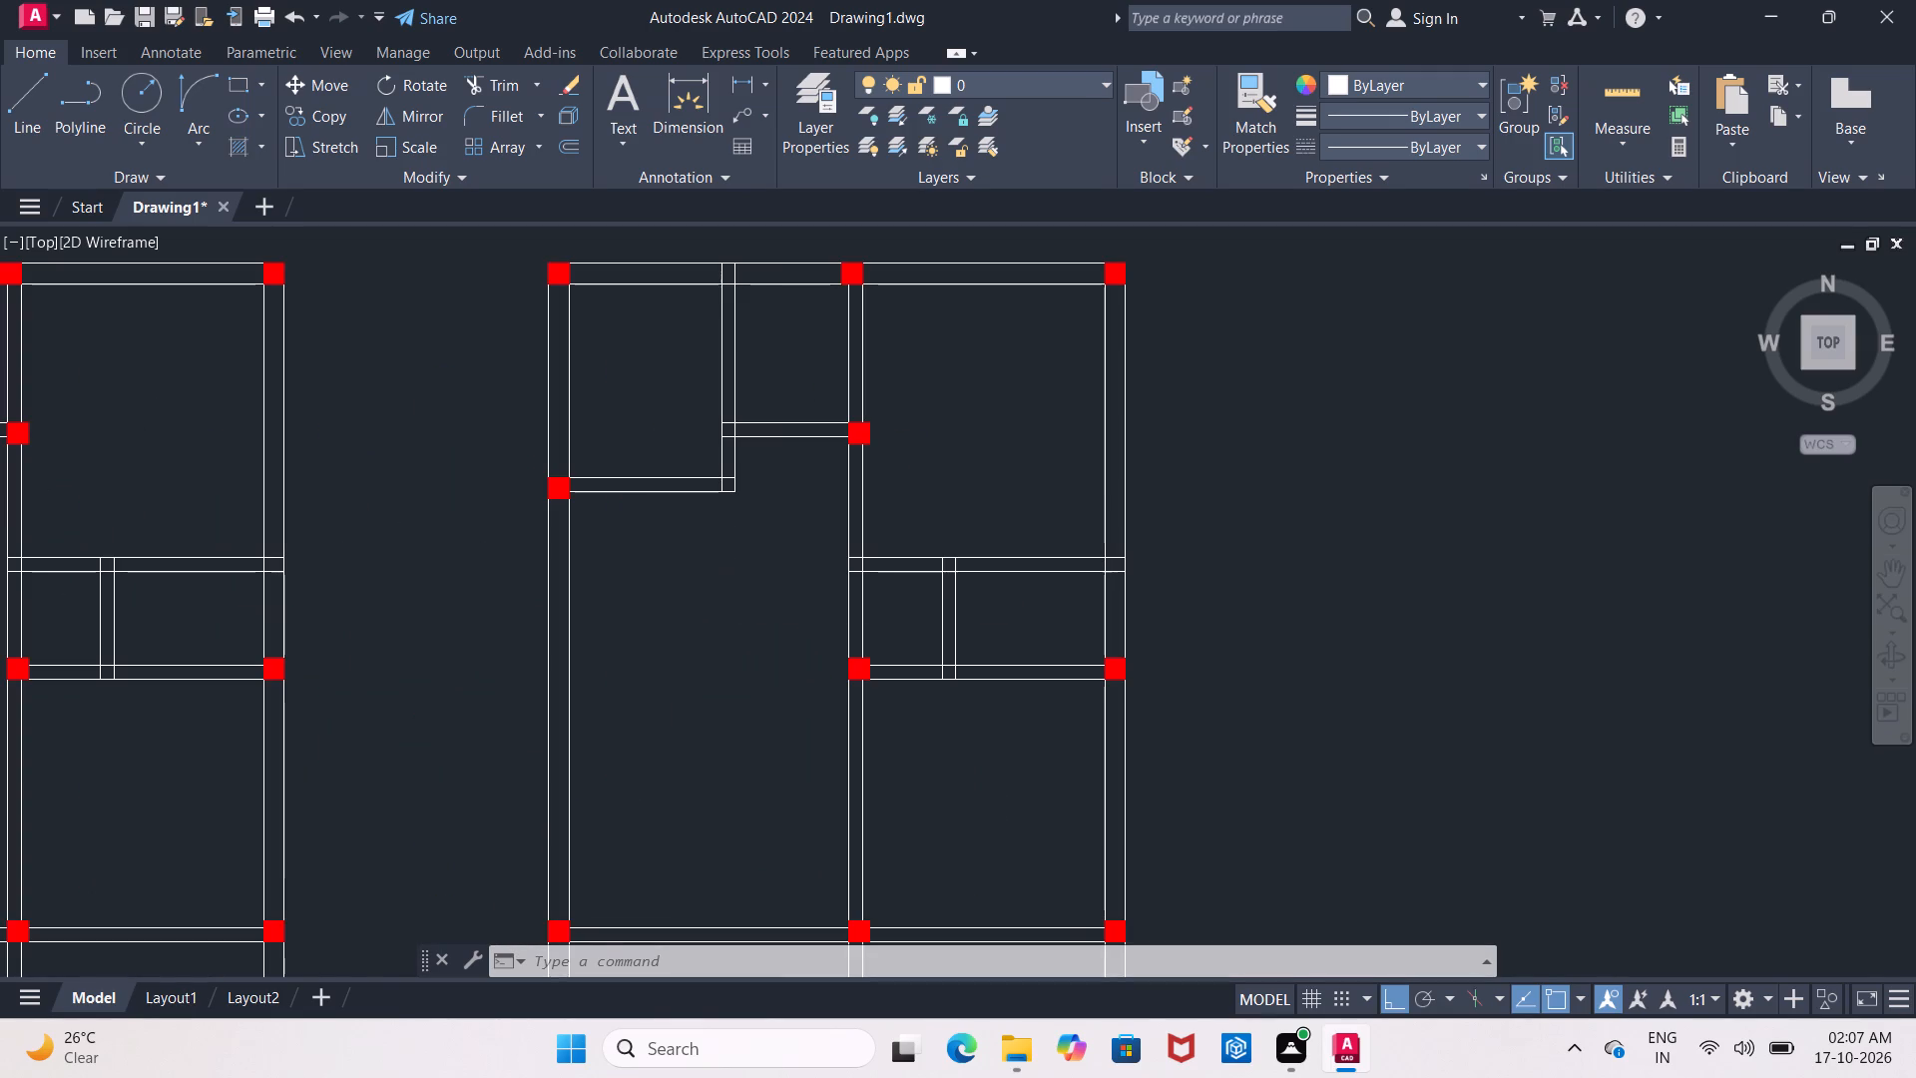
type("4.5\"")
key("Return")
left_click(539, 430)
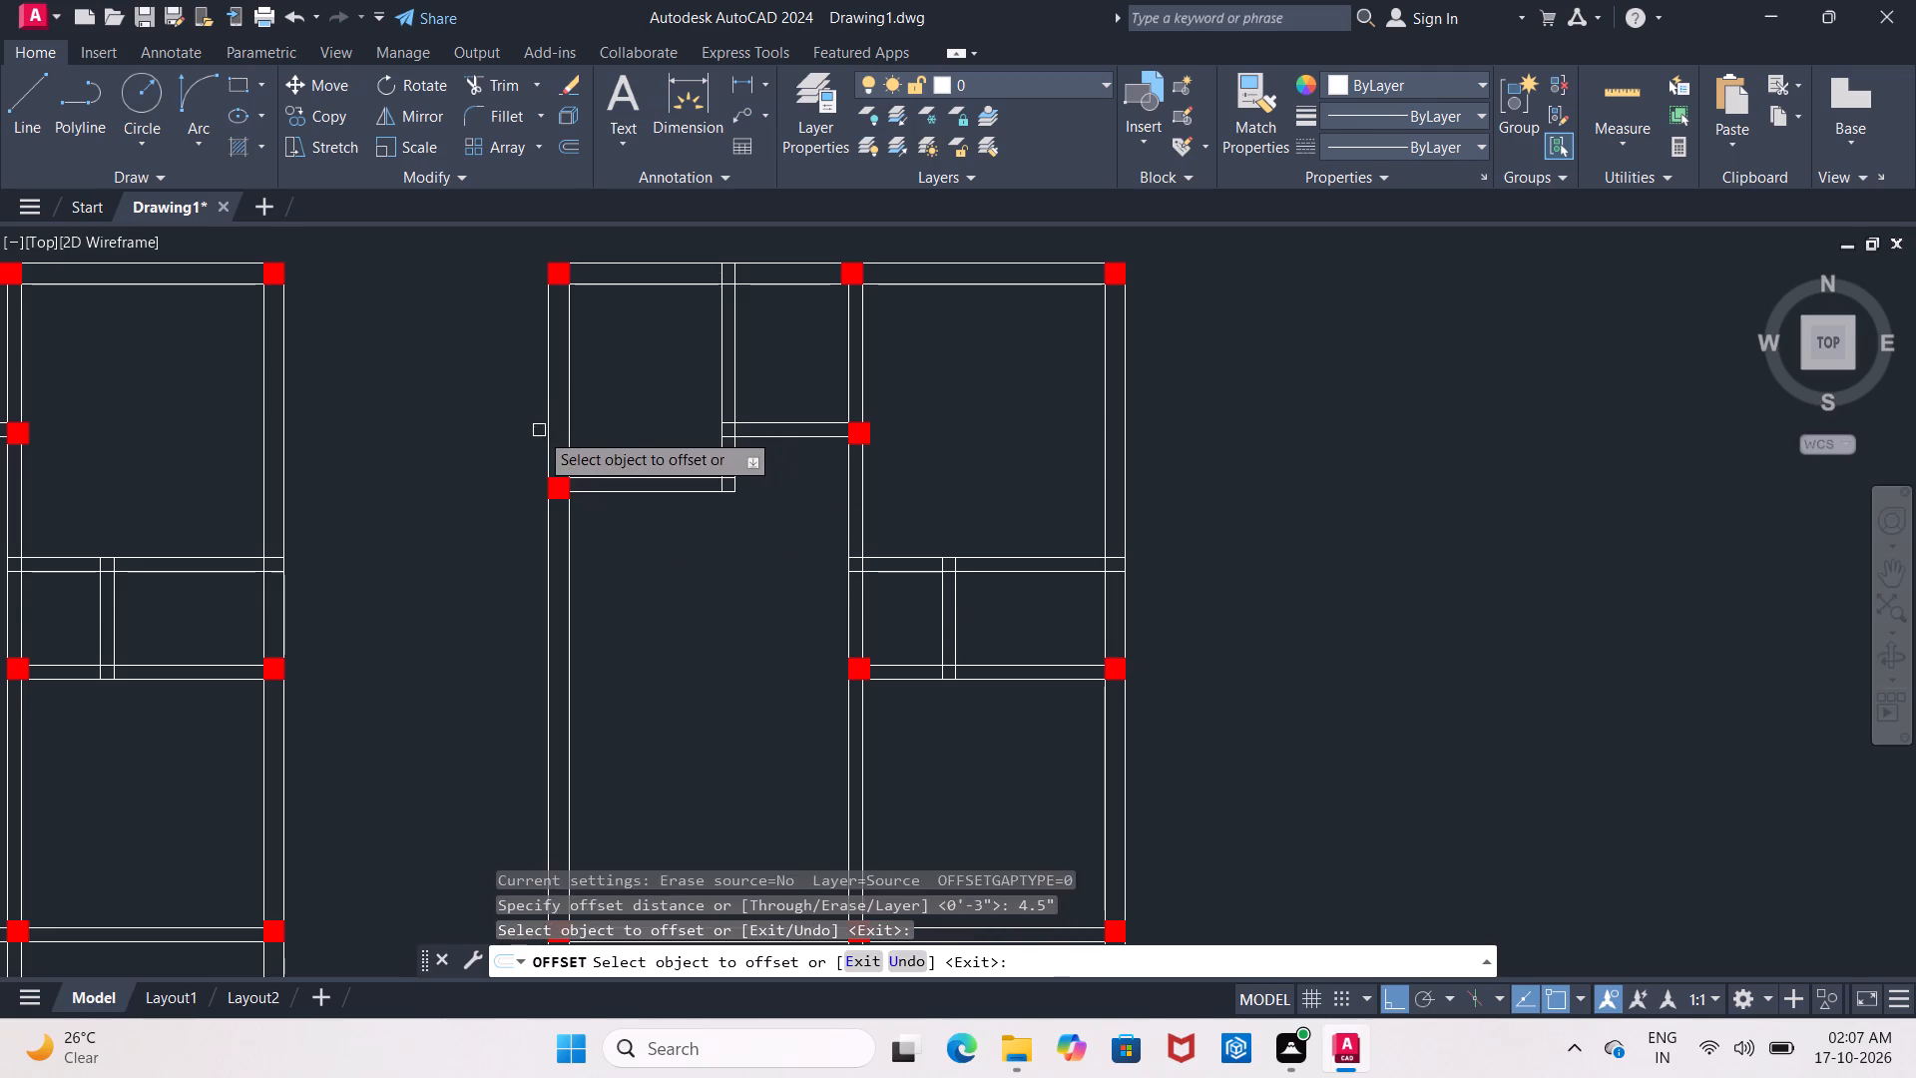
left_click(547, 437)
left_click(576, 456)
middle_click_drag(693, 617, 638, 279)
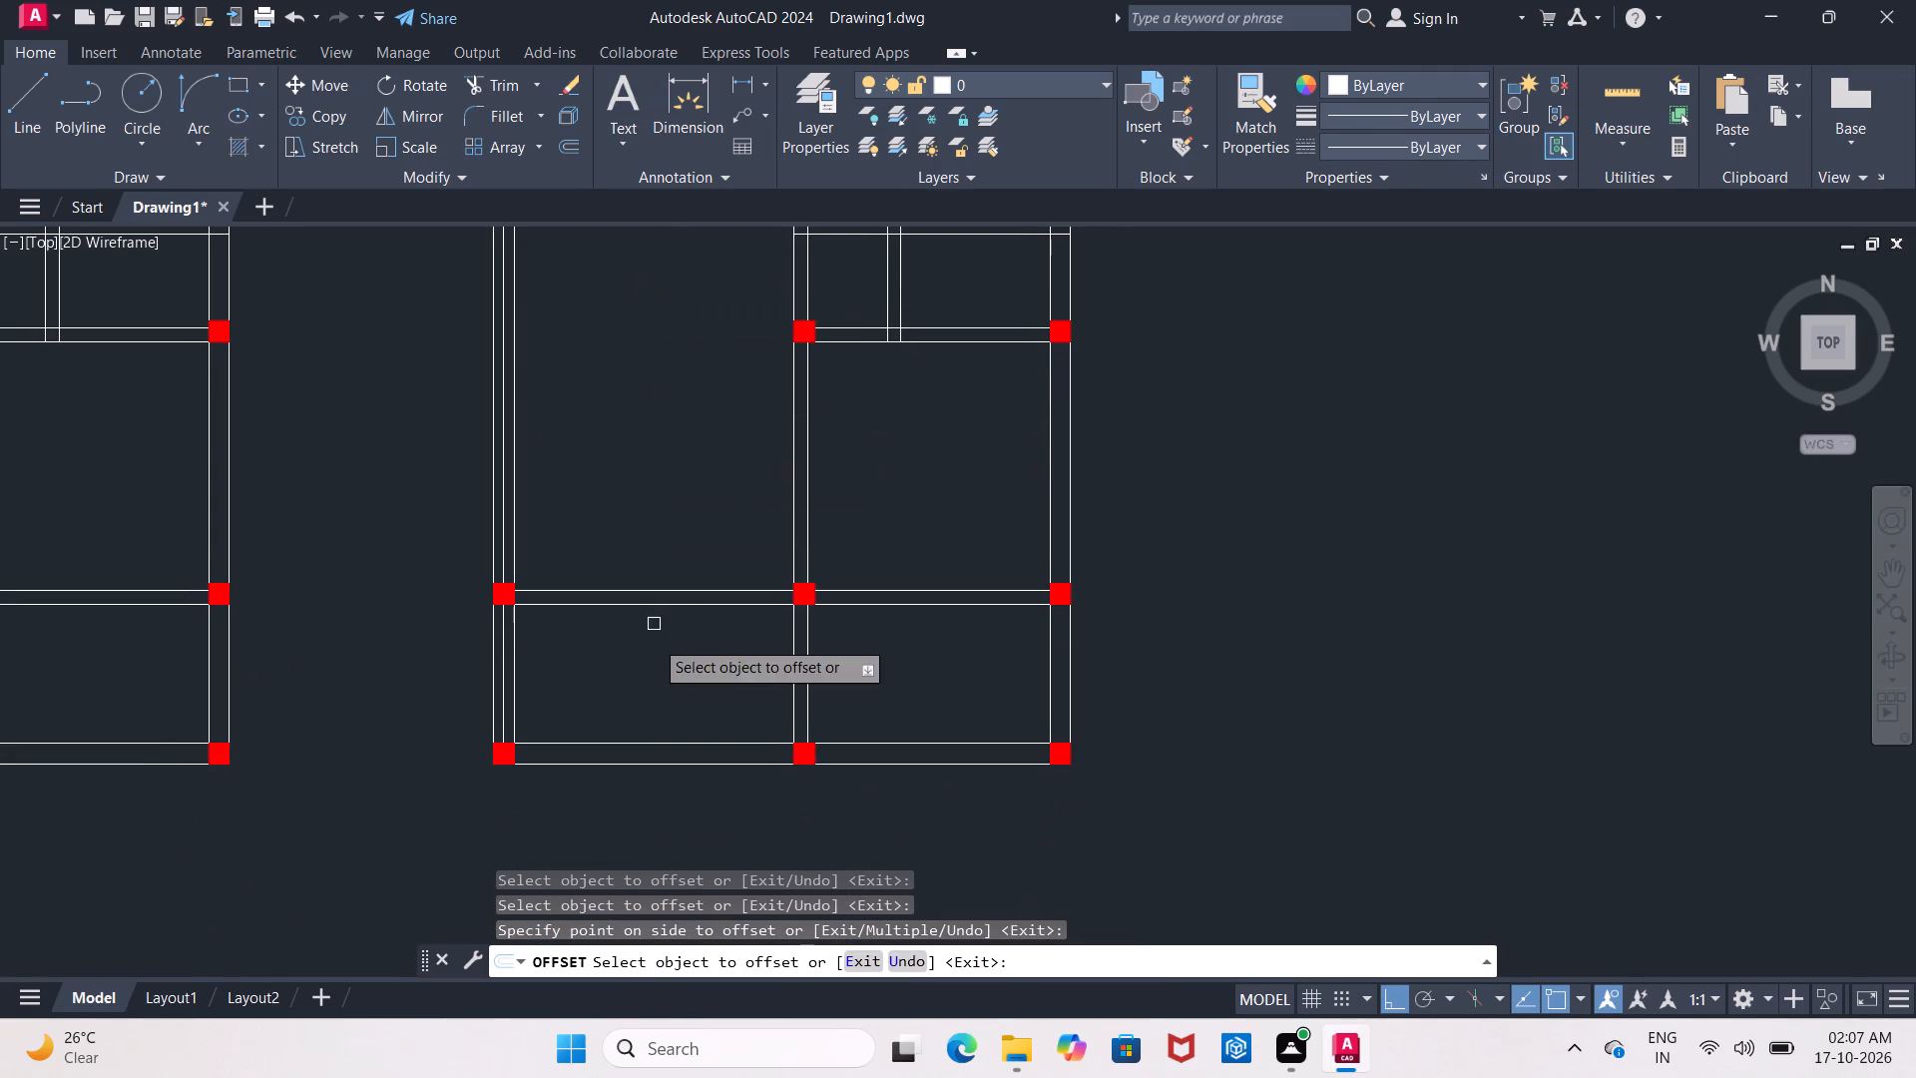
left_click(629, 747)
left_click(629, 761)
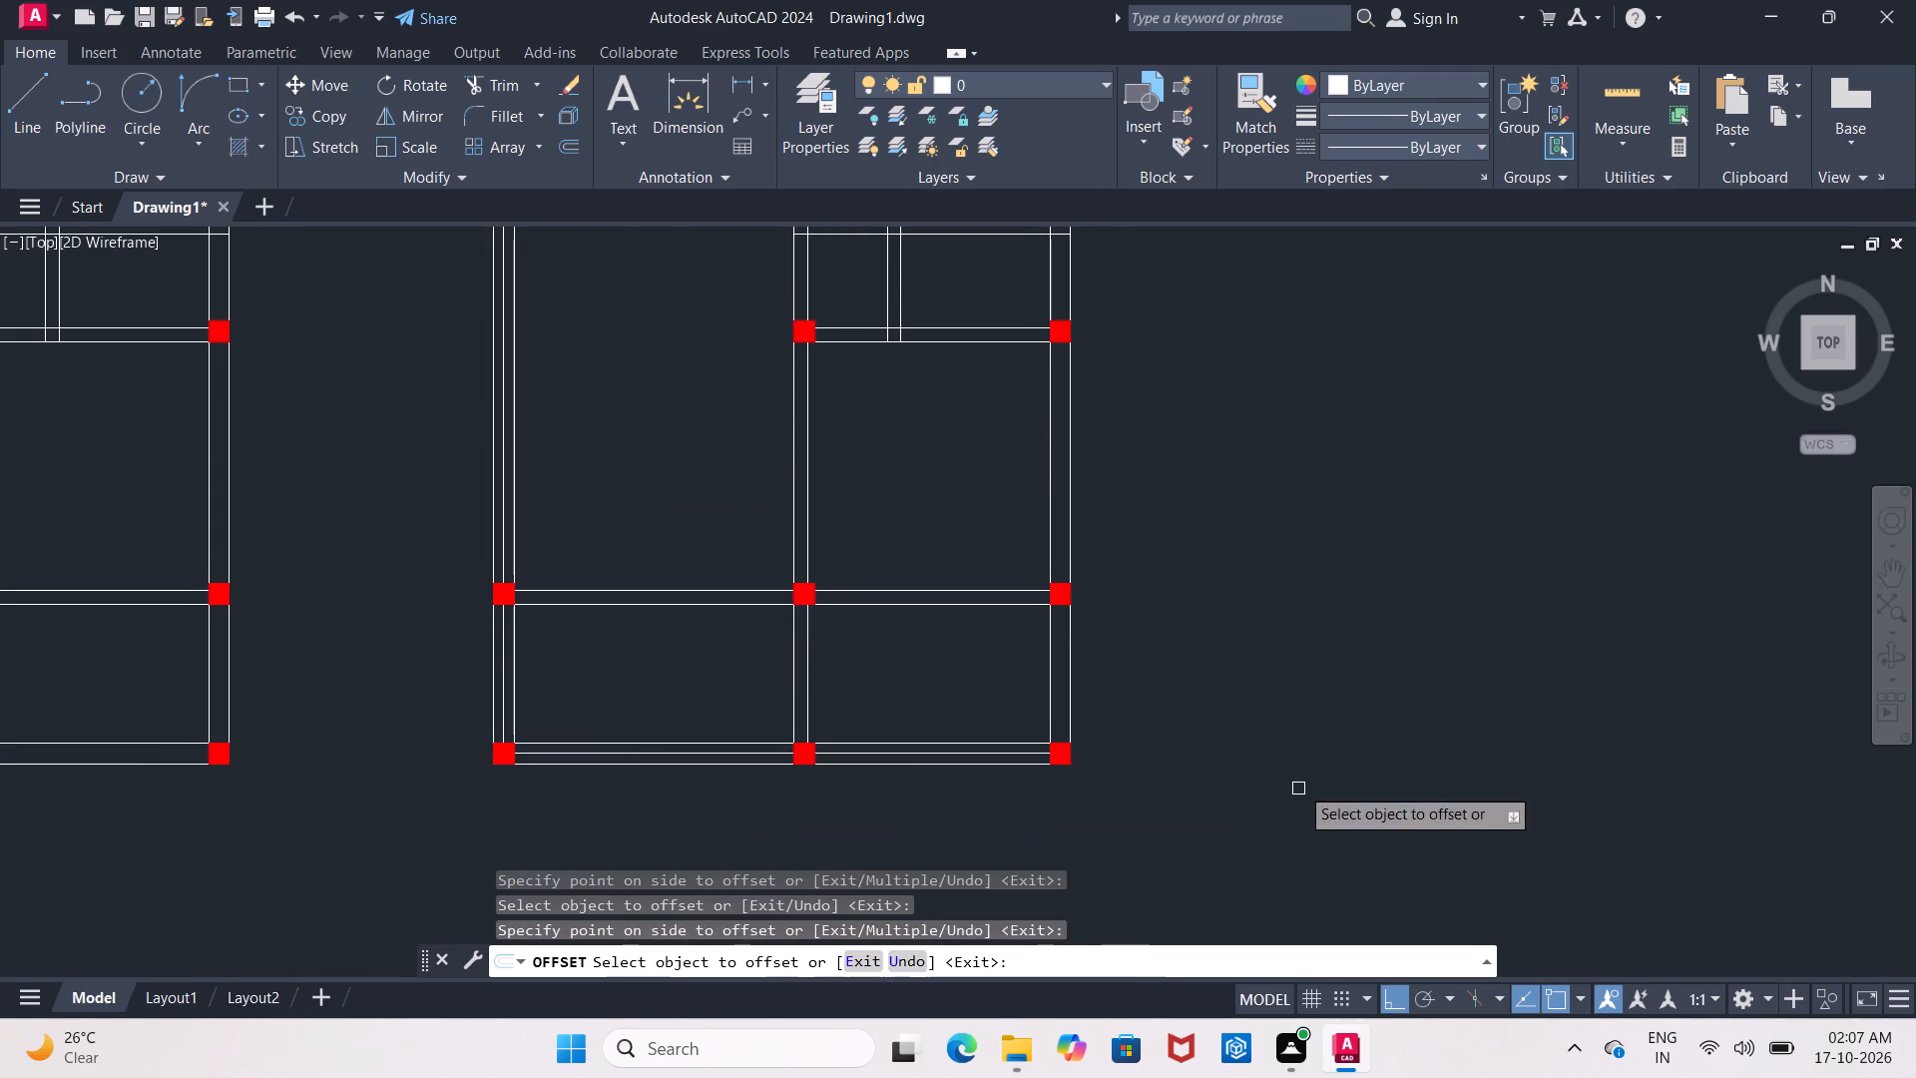
Offset the outer lines of the copied plan's right and top exterior walls 4.5" inward as centre lines.
middle_click_drag(1267, 781, 755, 882)
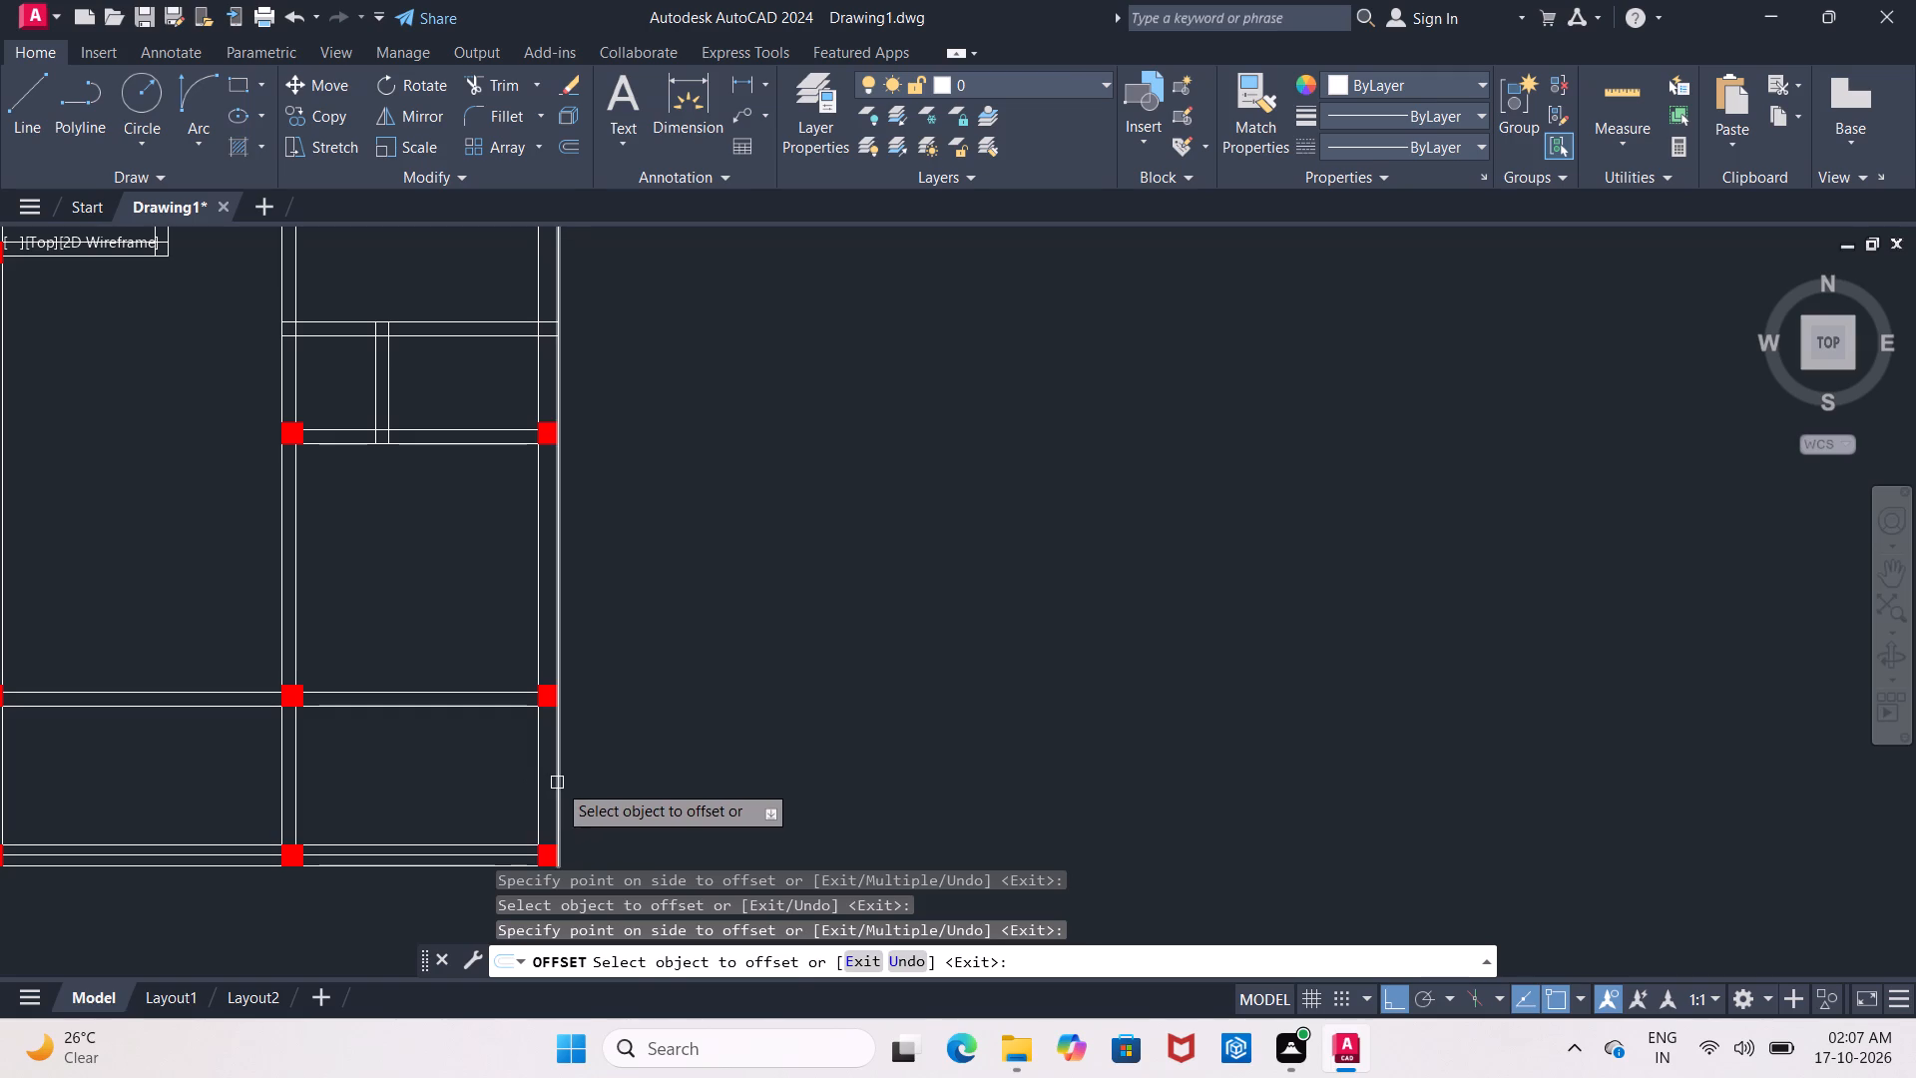
left_click(557, 783)
left_click(545, 783)
middle_click_drag(449, 534, 651, 800)
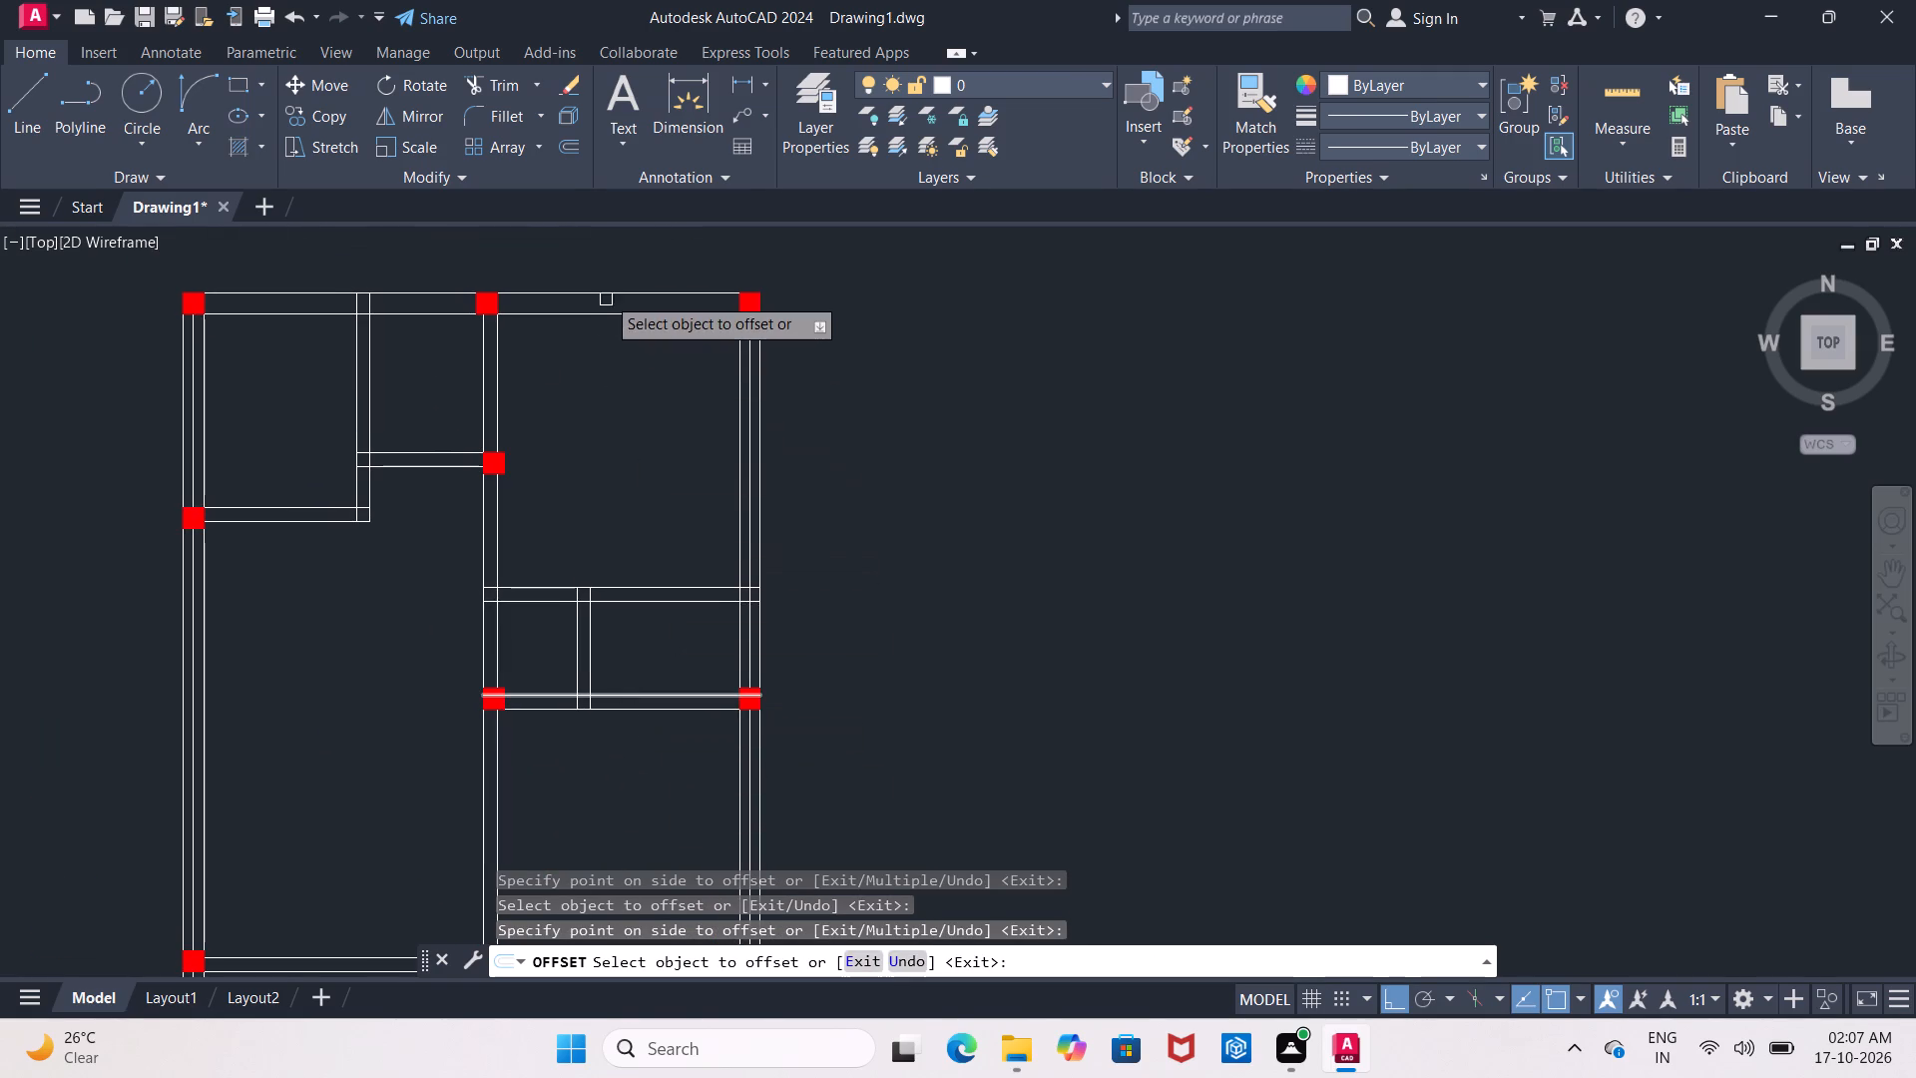
left_click(604, 290)
left_click(613, 315)
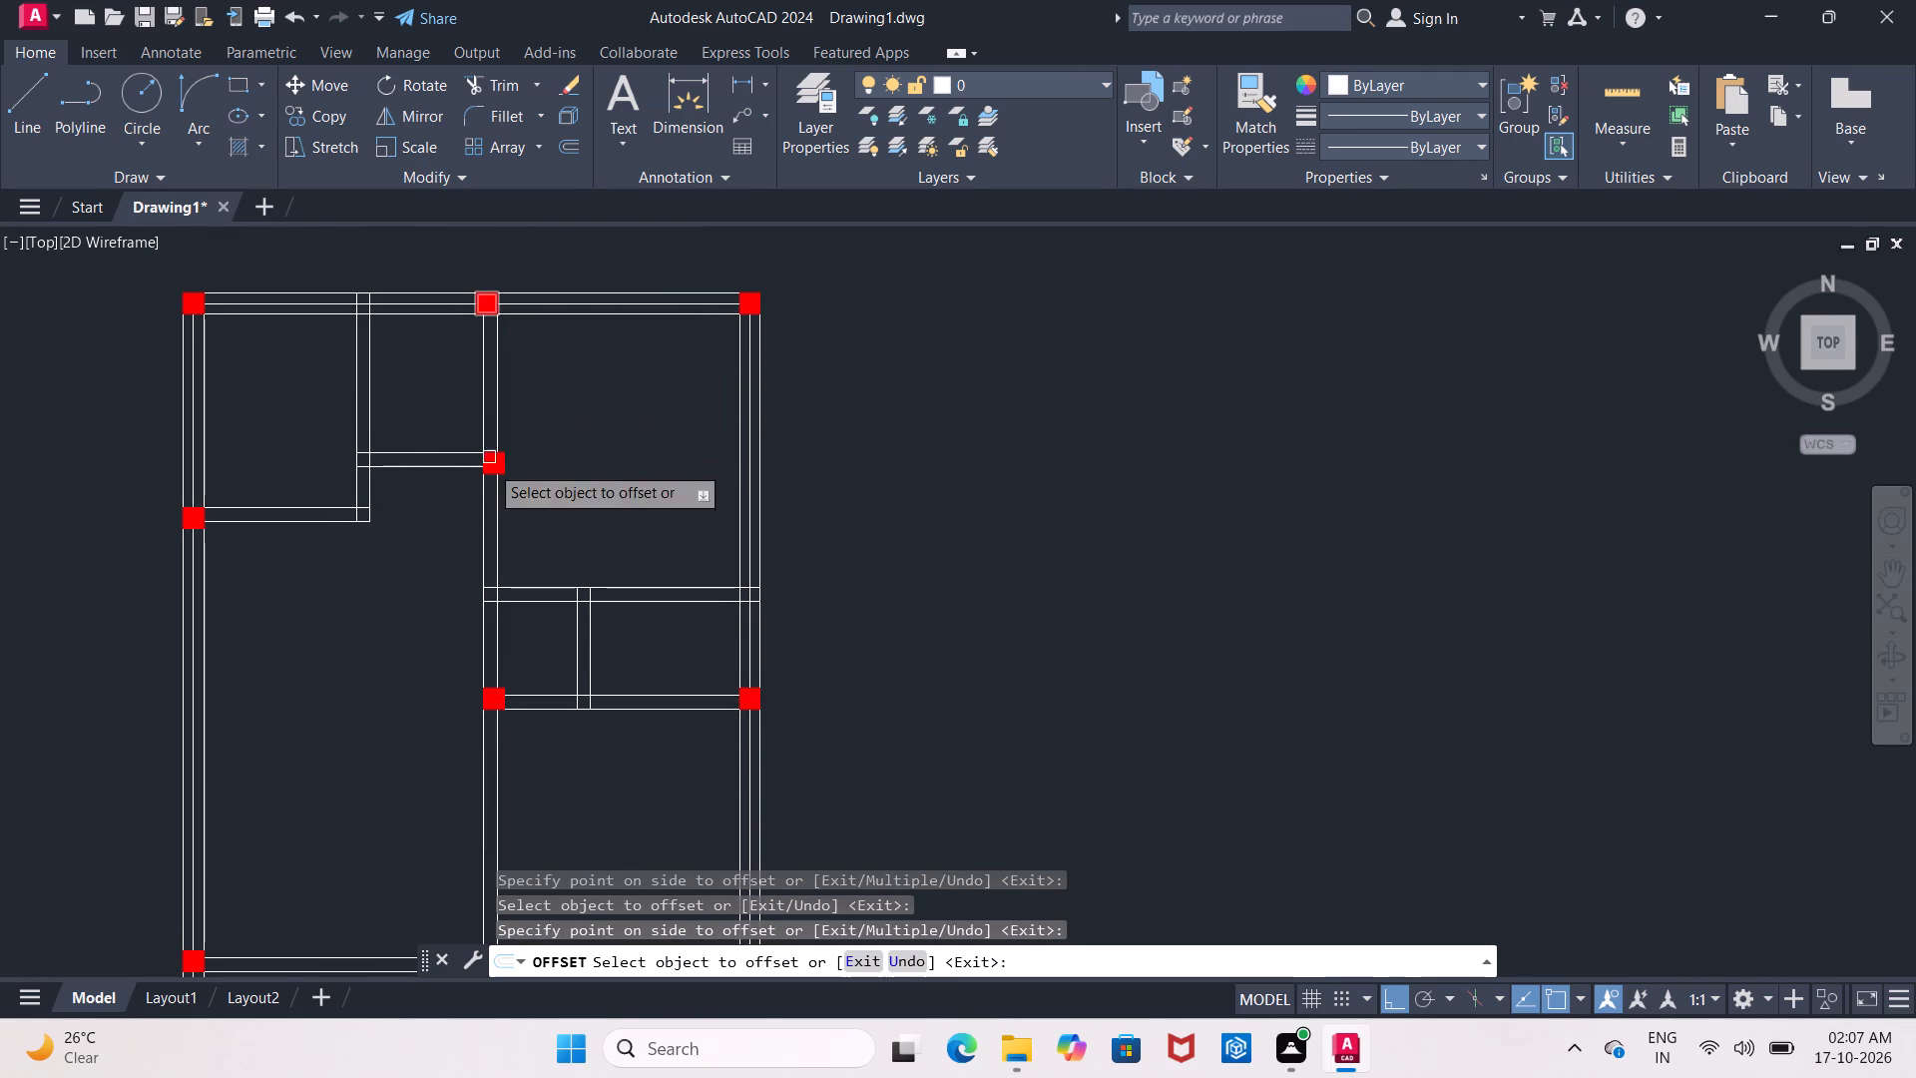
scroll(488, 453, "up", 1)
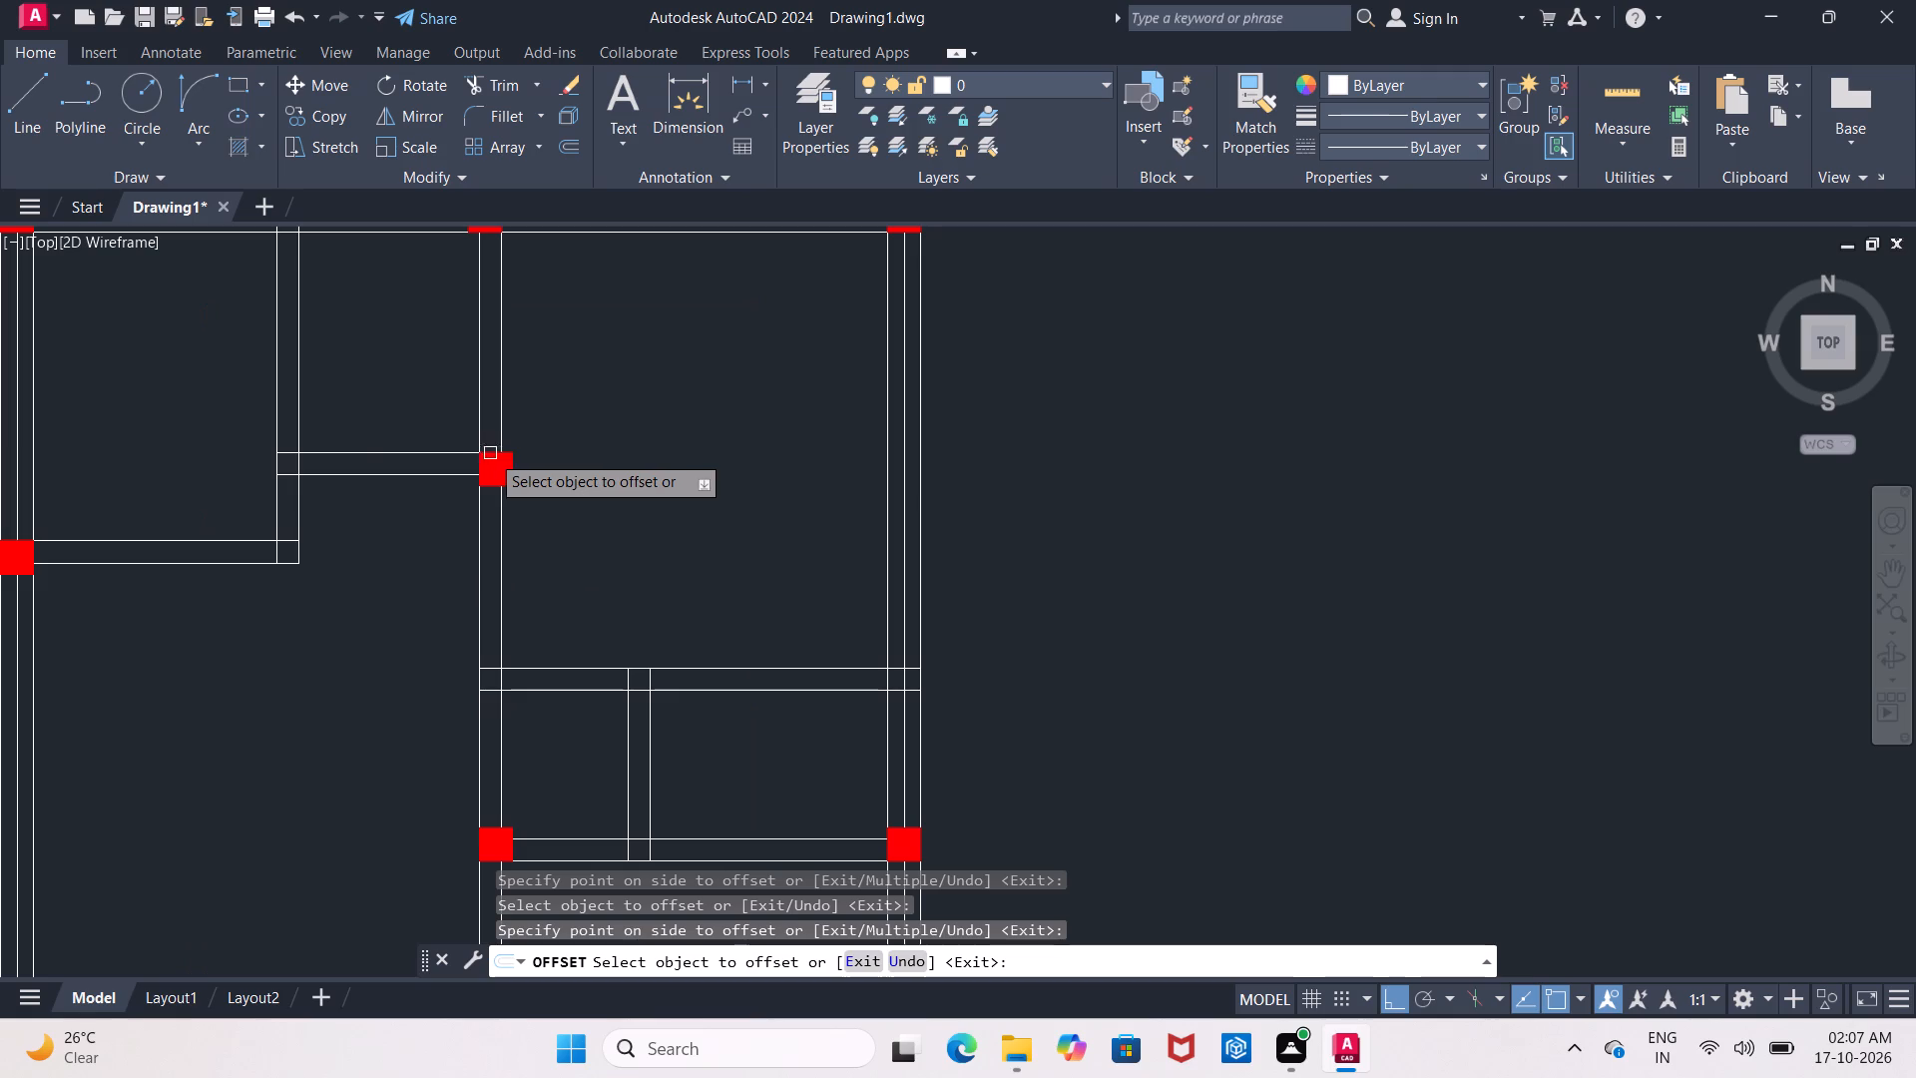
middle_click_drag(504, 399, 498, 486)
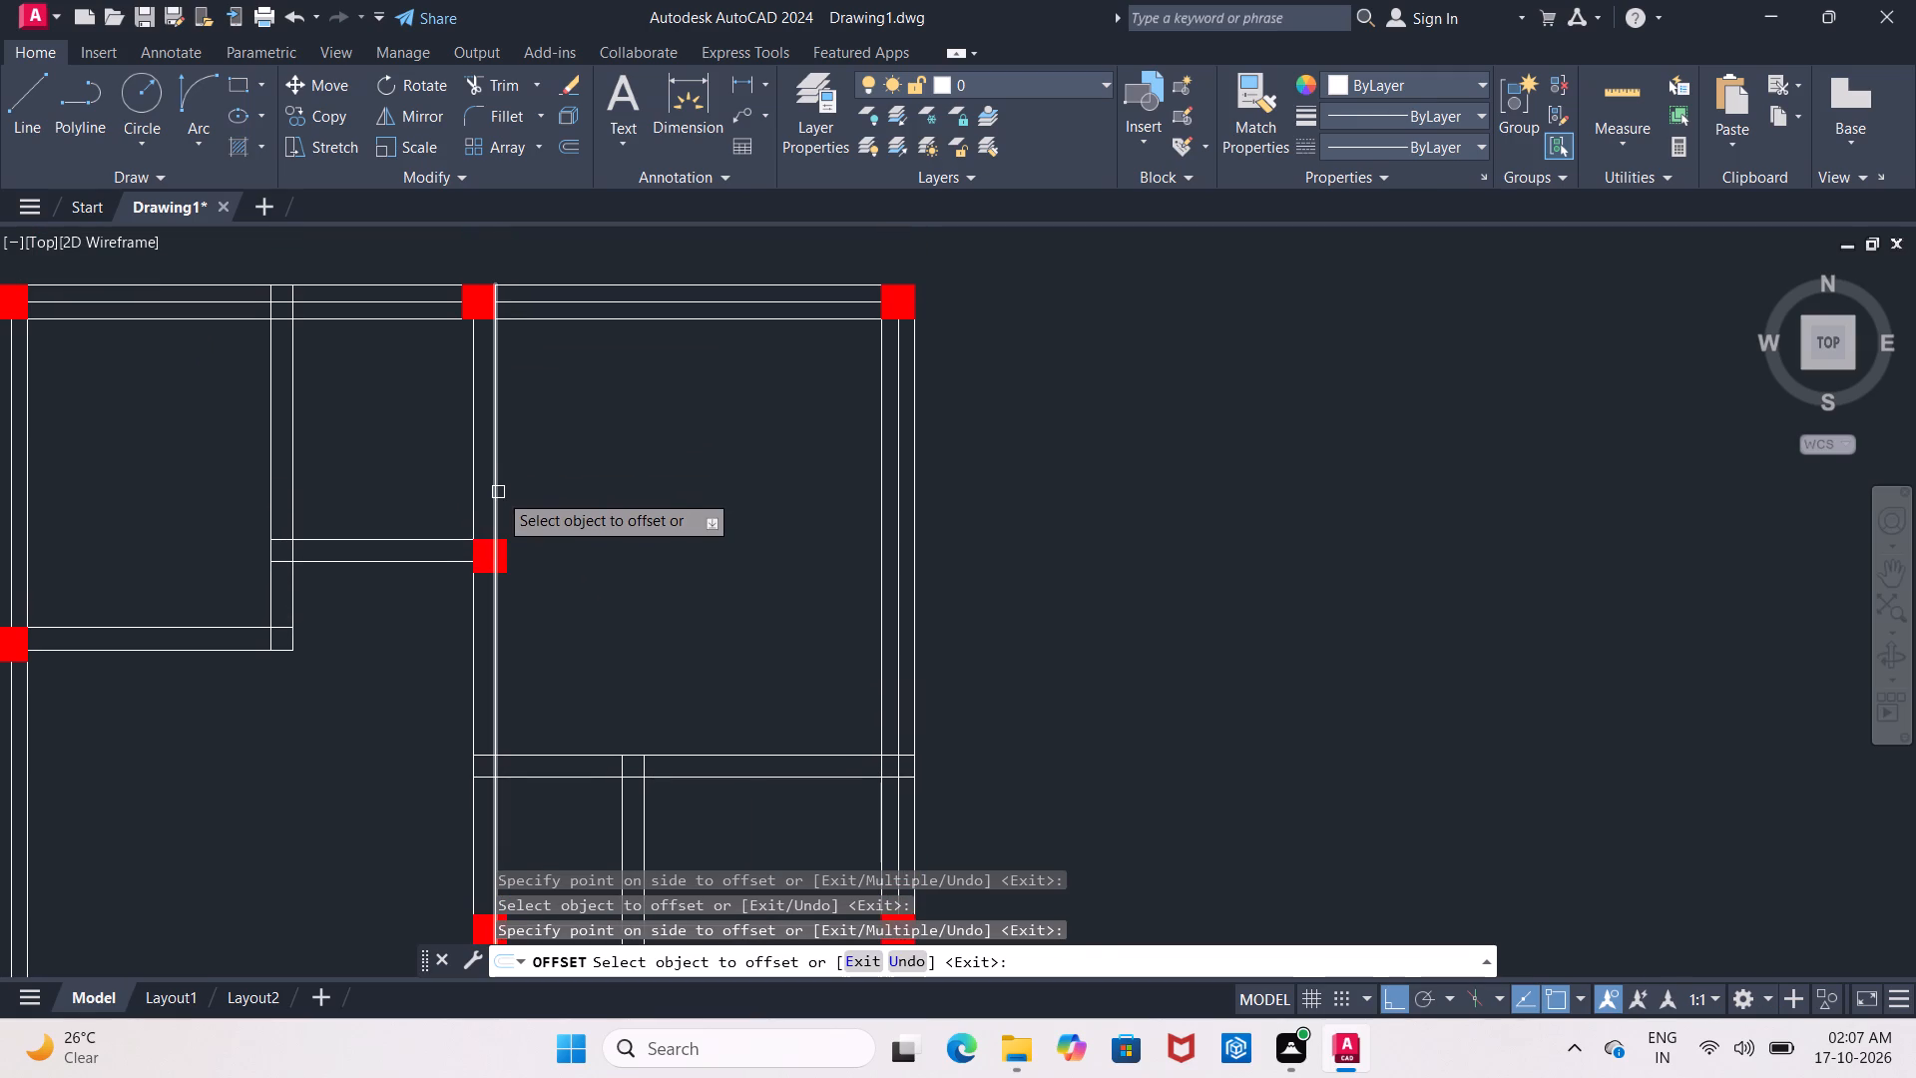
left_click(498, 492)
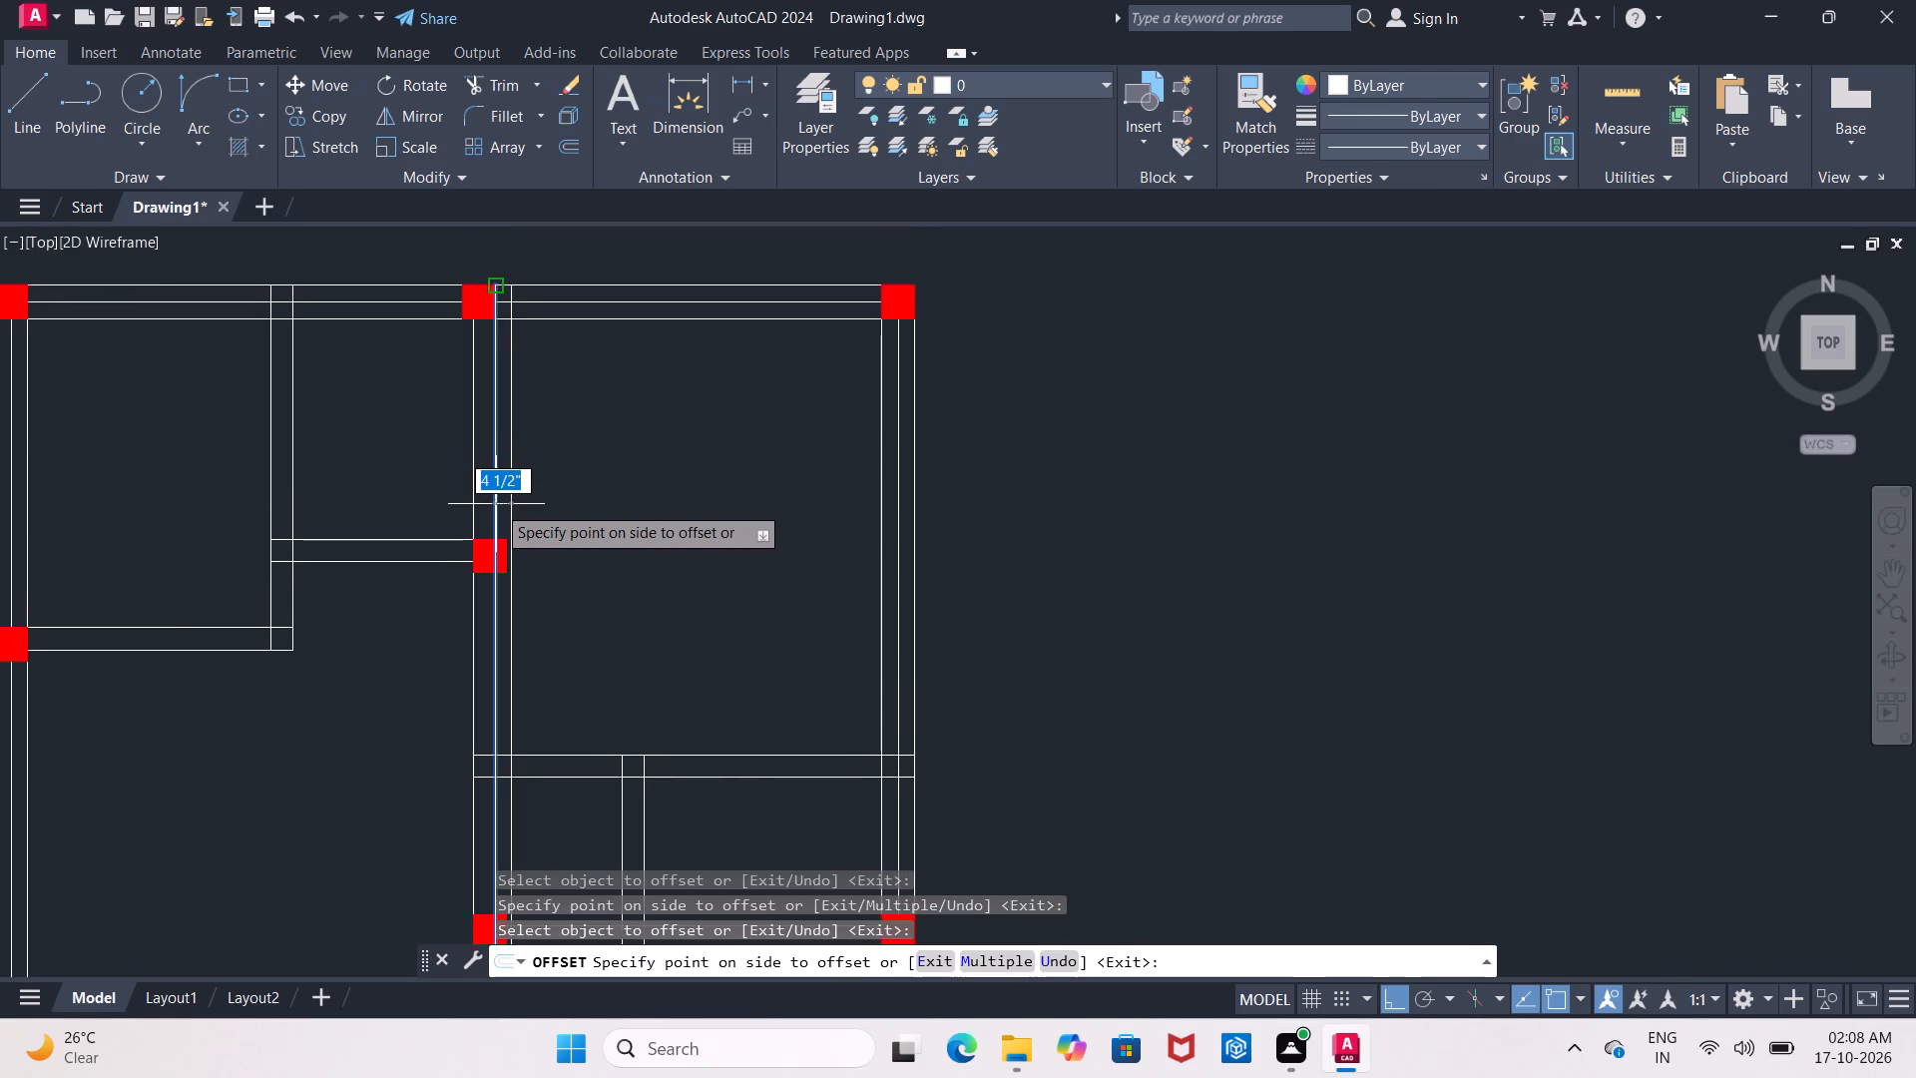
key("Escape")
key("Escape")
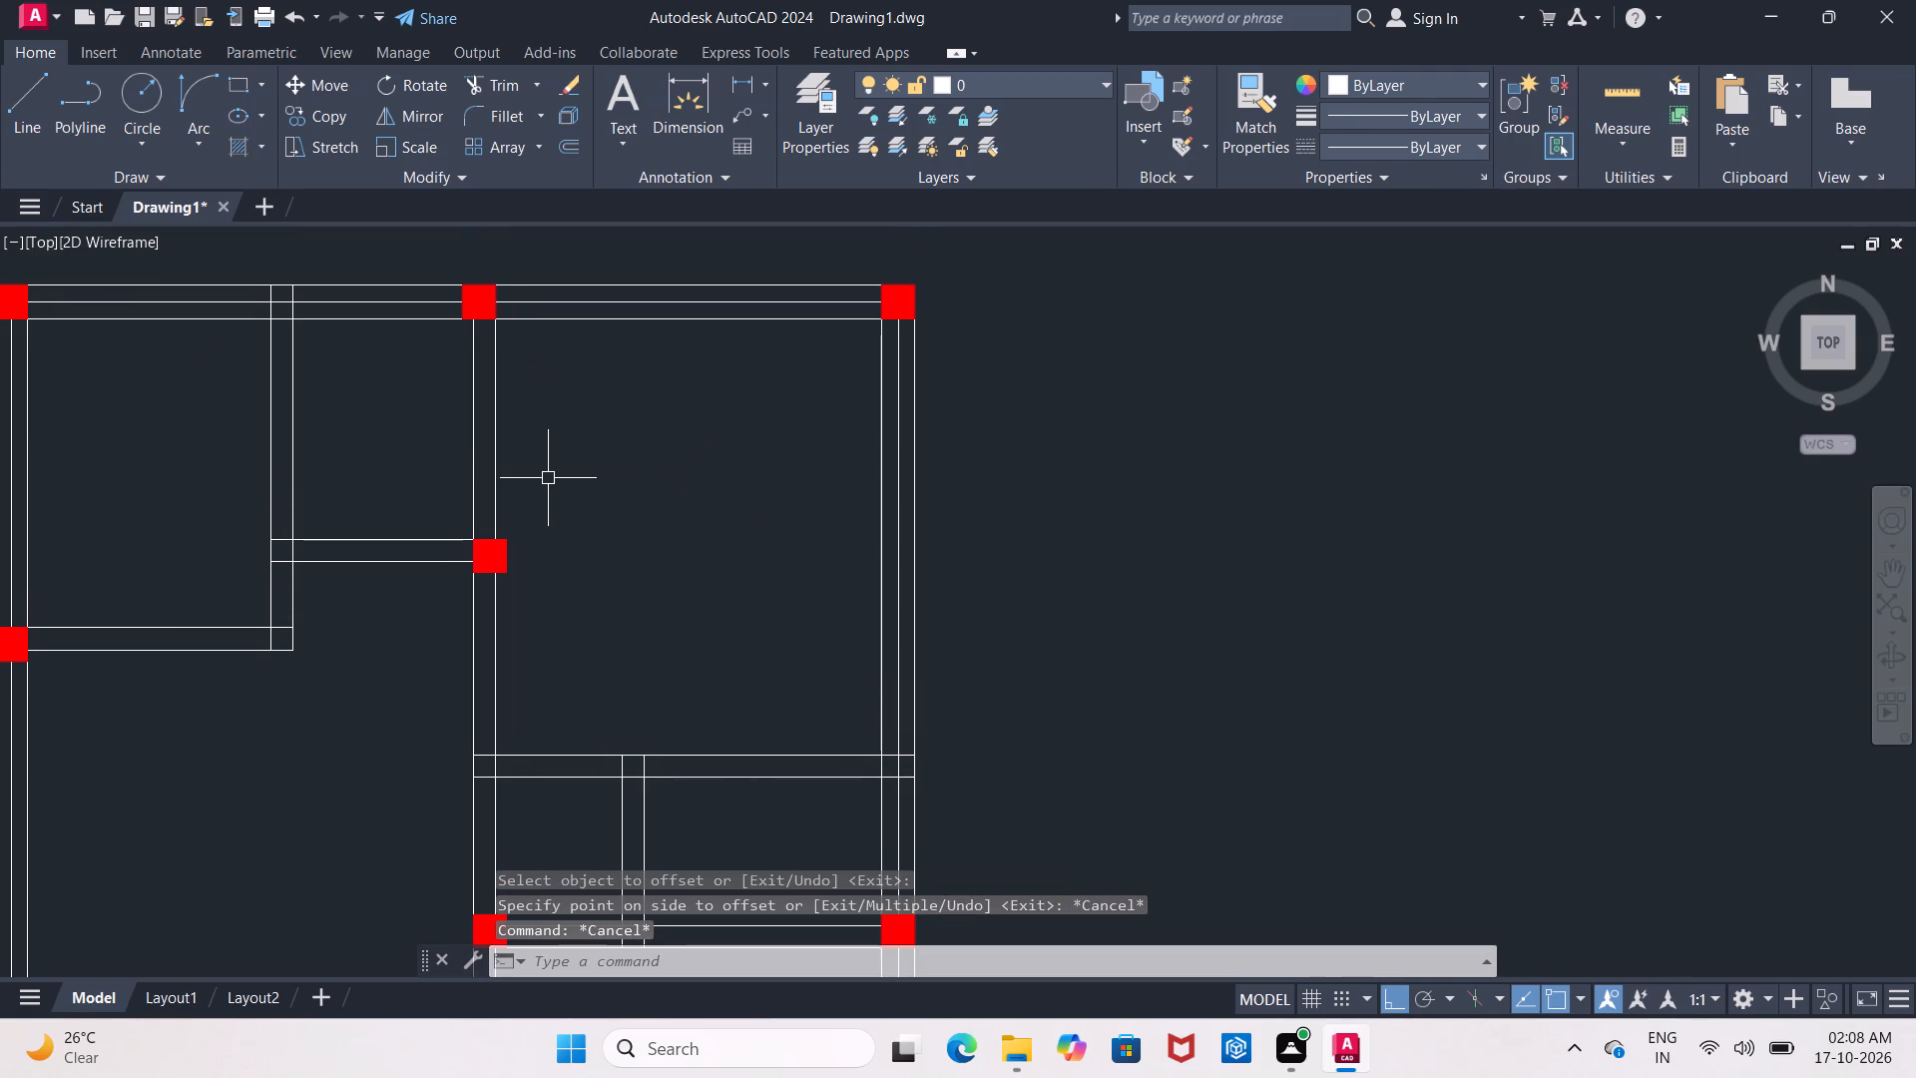
Offset the middle vertical wall's left face line 9" to the right and its right face line 9" to the left.
scroll(548, 478, "up", 1)
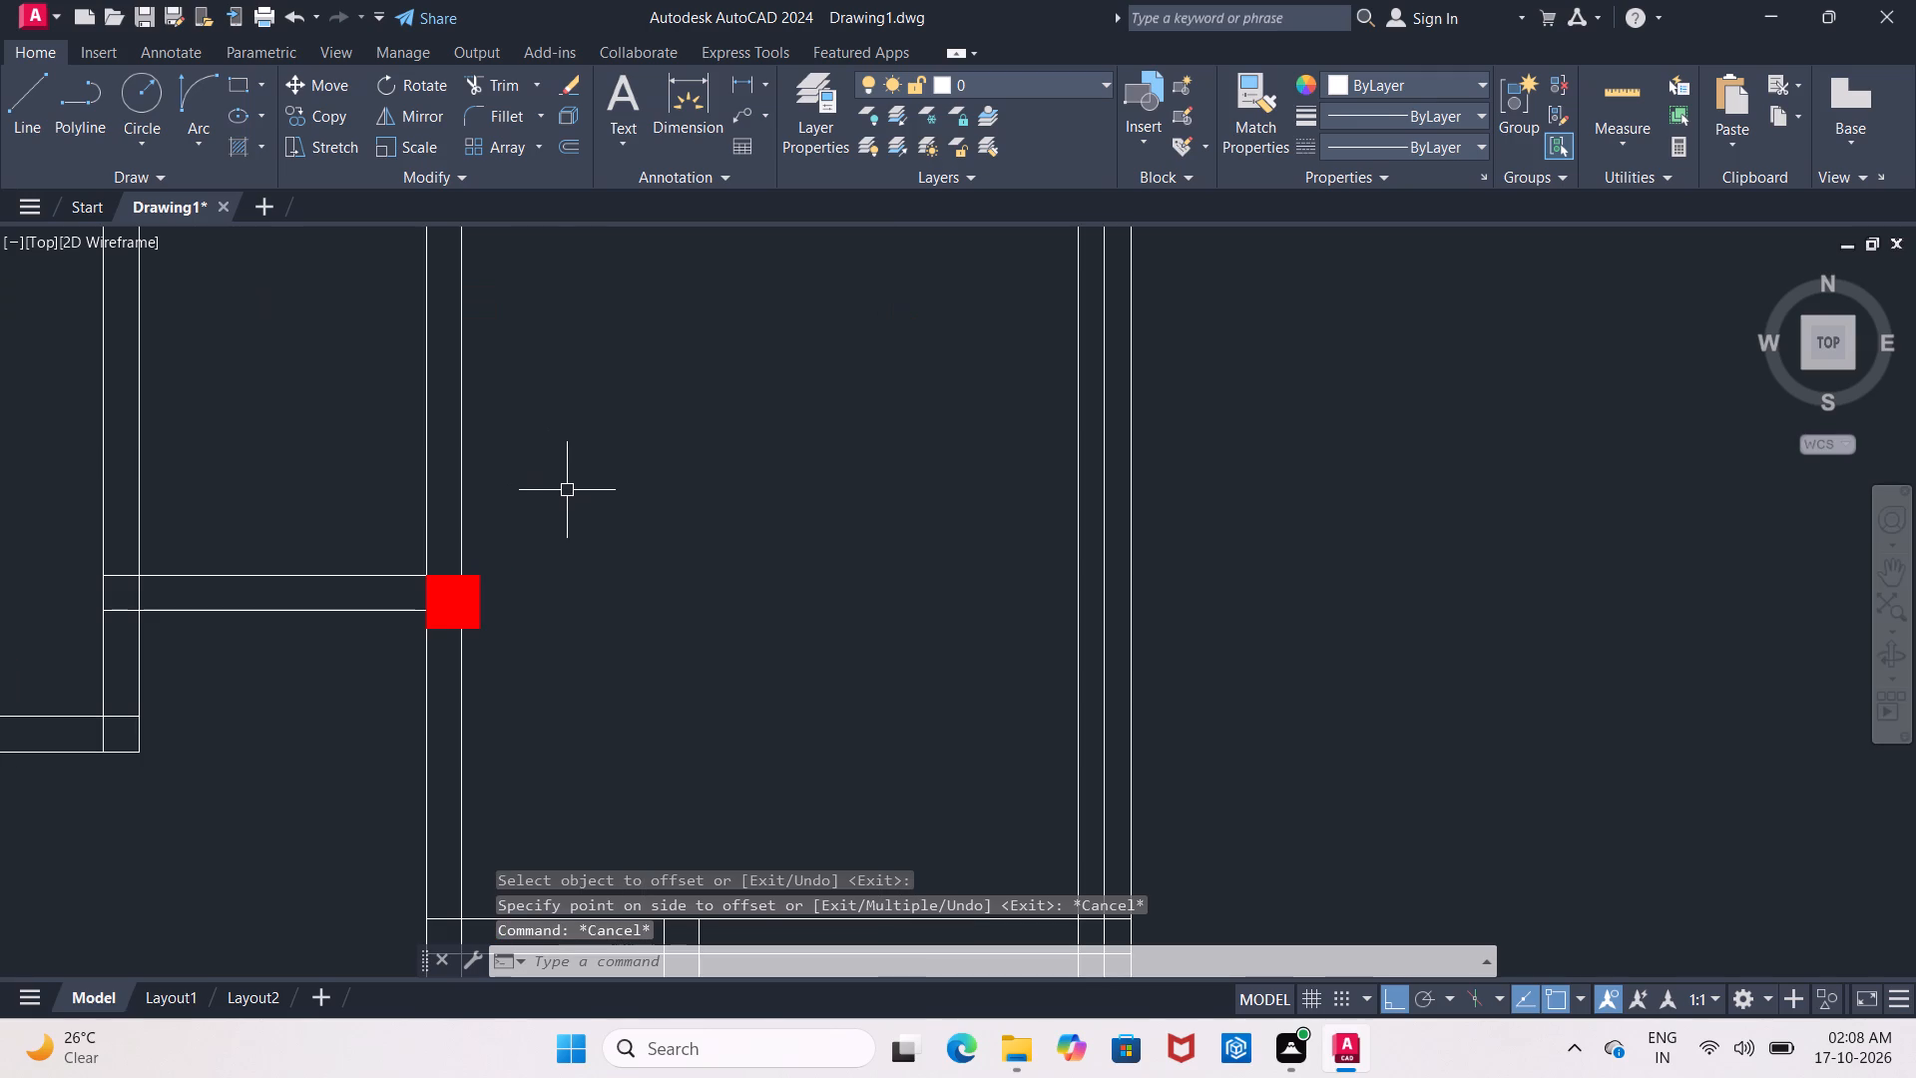
key("o")
key("Return")
type("9\"")
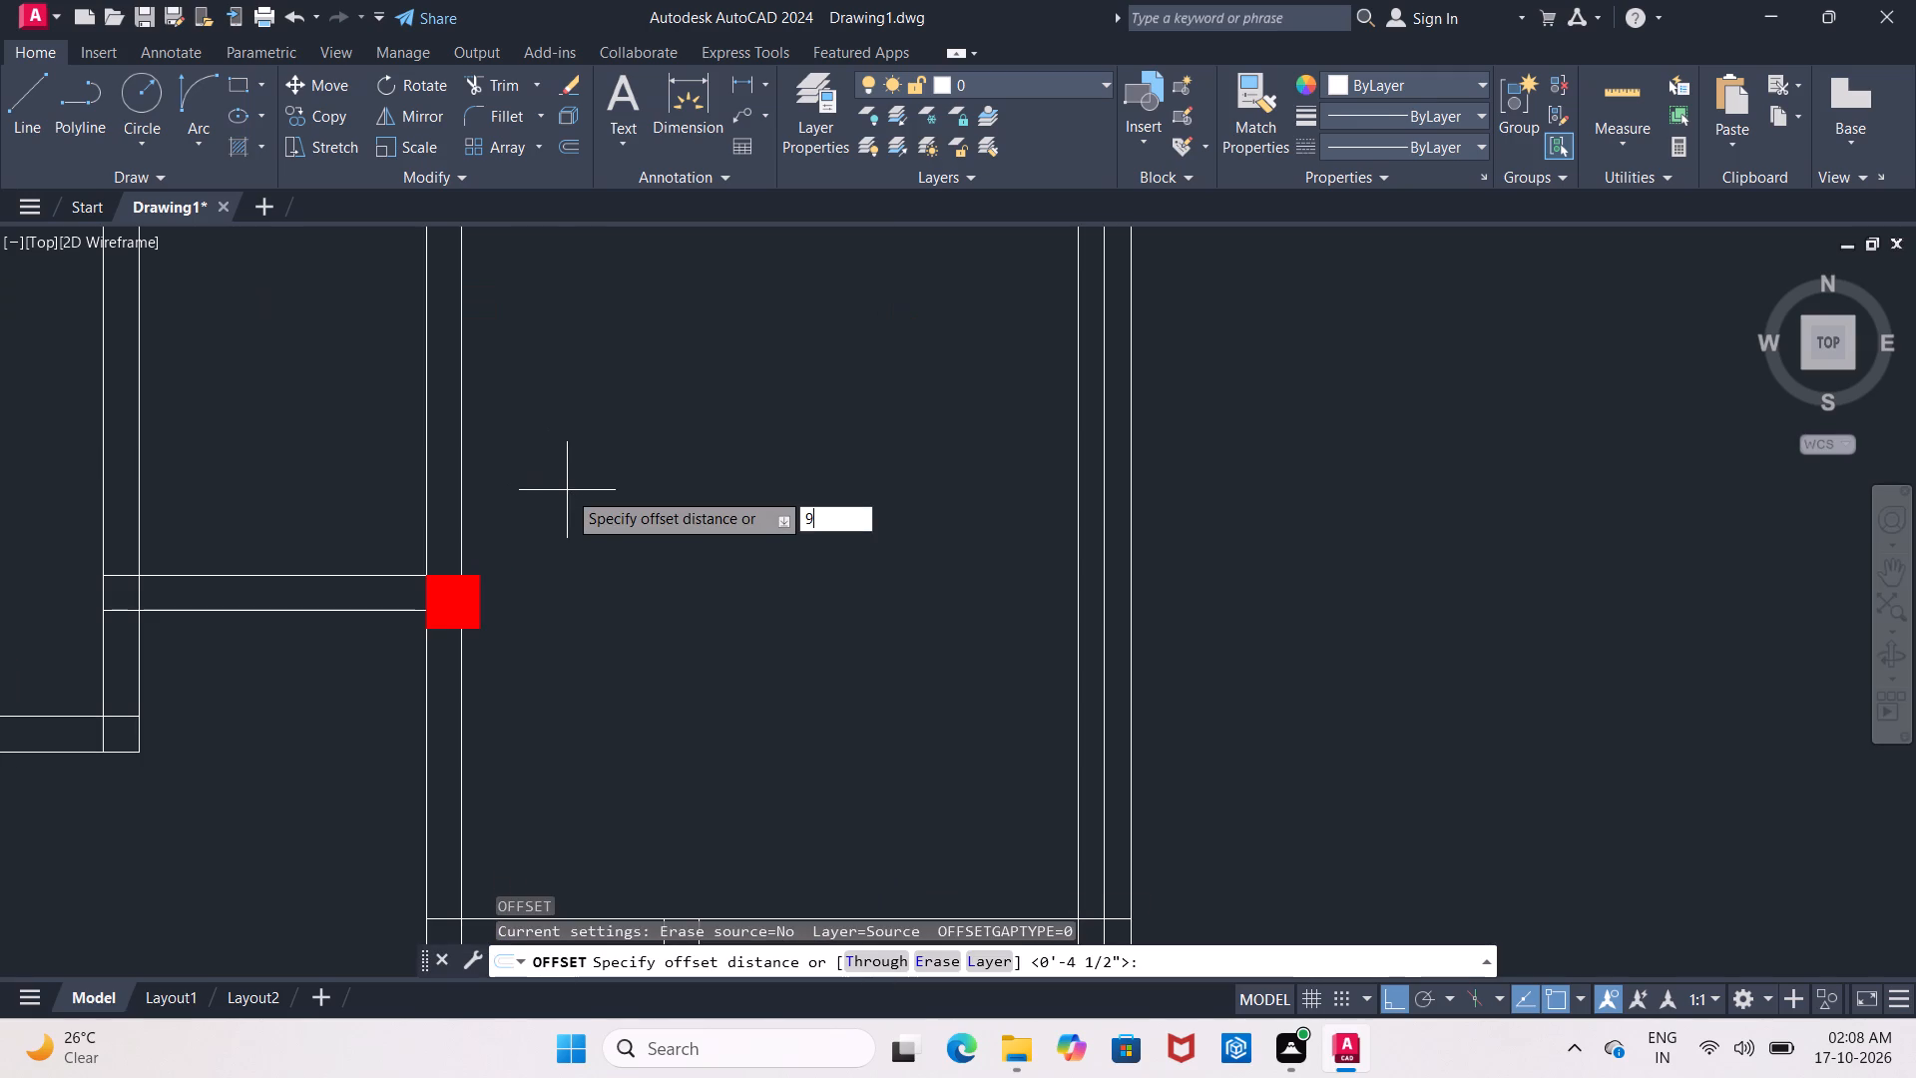
key("Return")
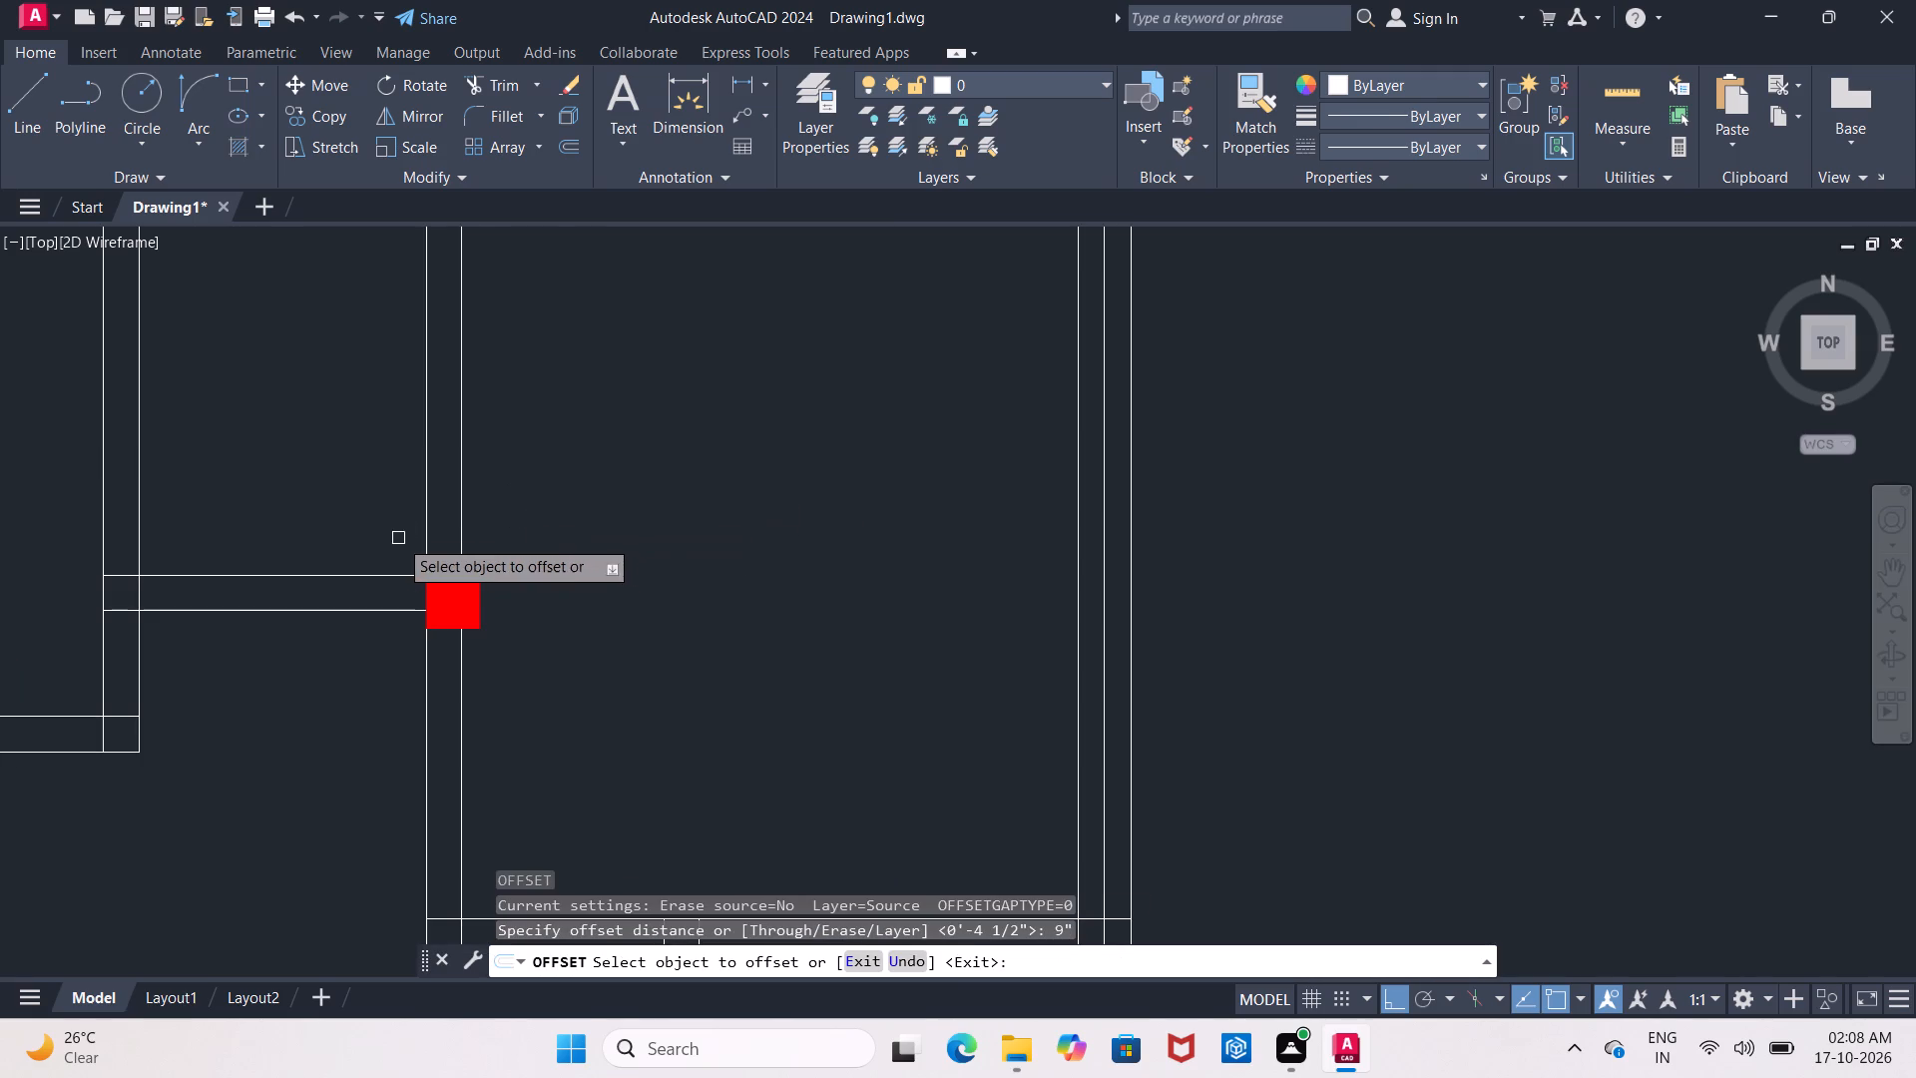
left_click(426, 523)
left_click(474, 532)
middle_click_drag(618, 558, 621, 576)
scroll(621, 572, "down", 1)
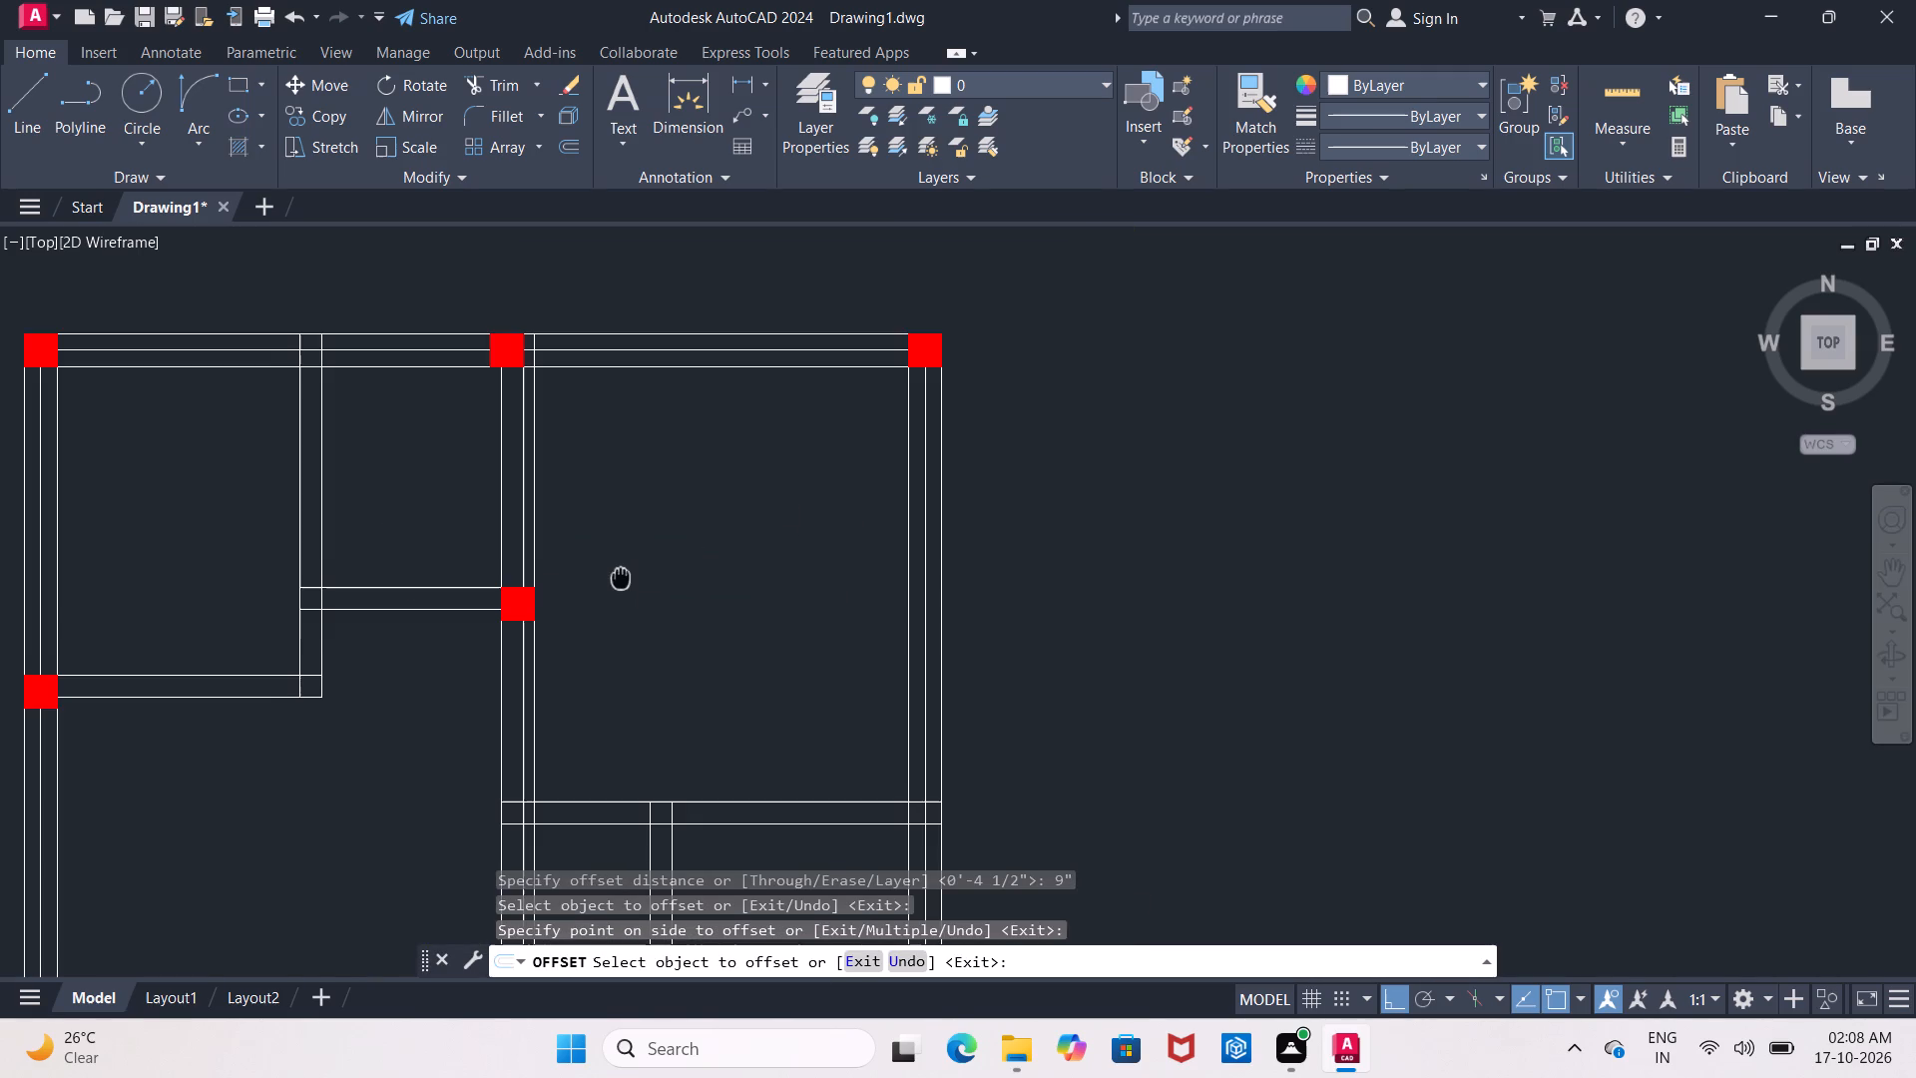
middle_click_drag(621, 576, 621, 578)
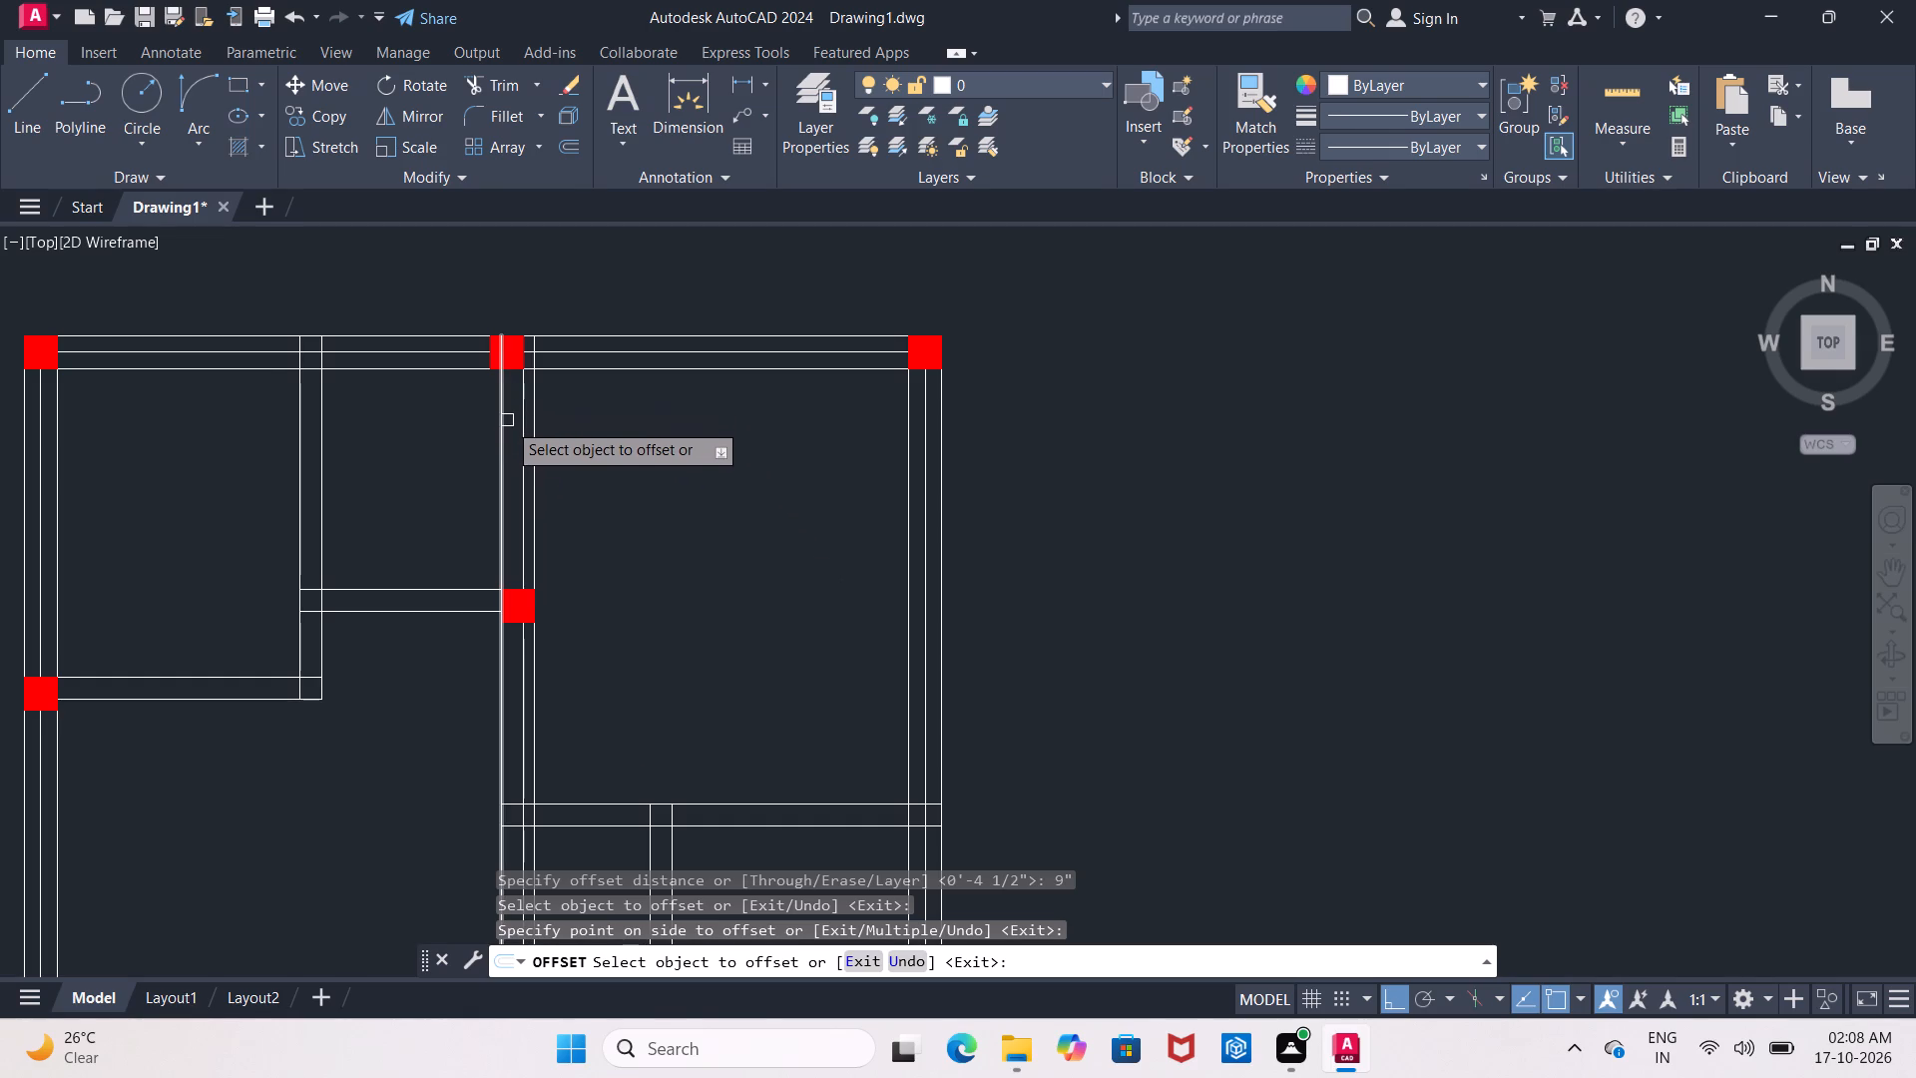
left_click(524, 431)
left_click(448, 462)
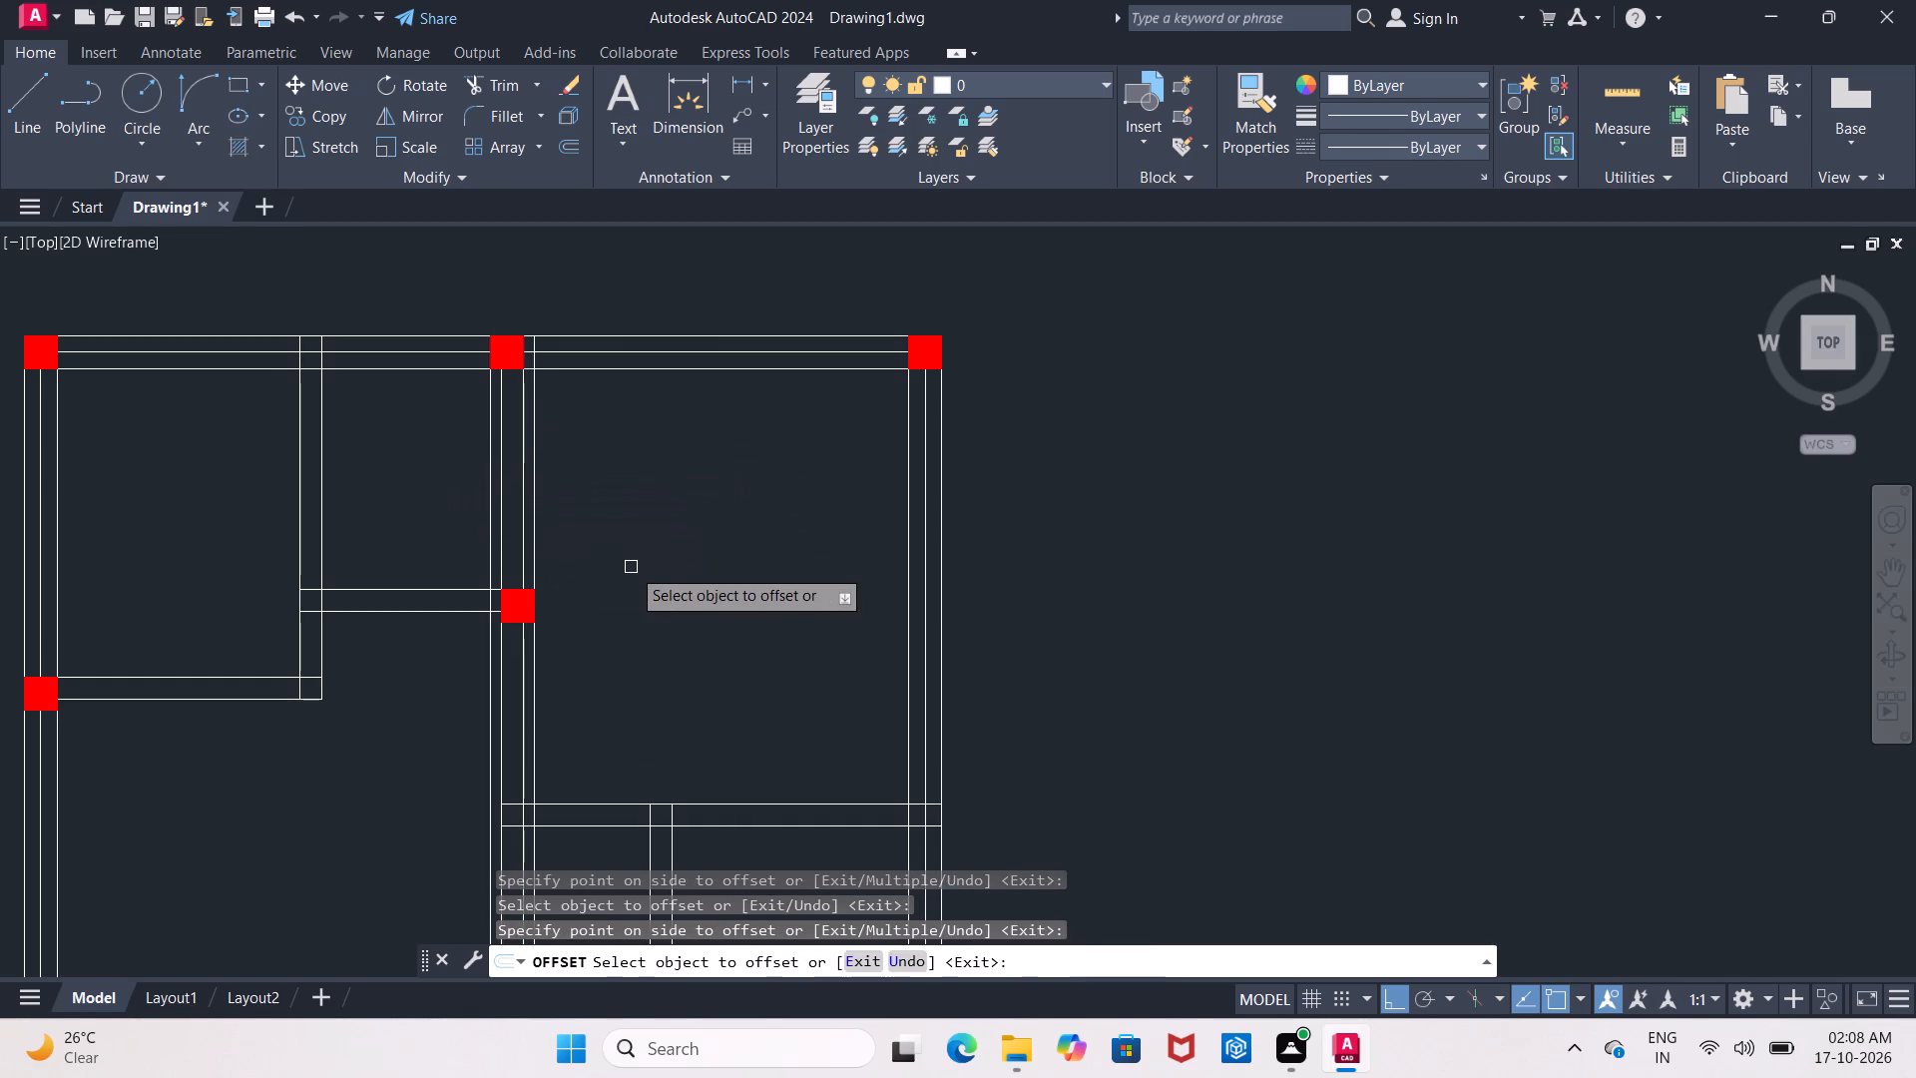
key("Escape")
Offset the outermost left line at the middle vertical wall 4.5" to the right, through the top column's centre.
key("o")
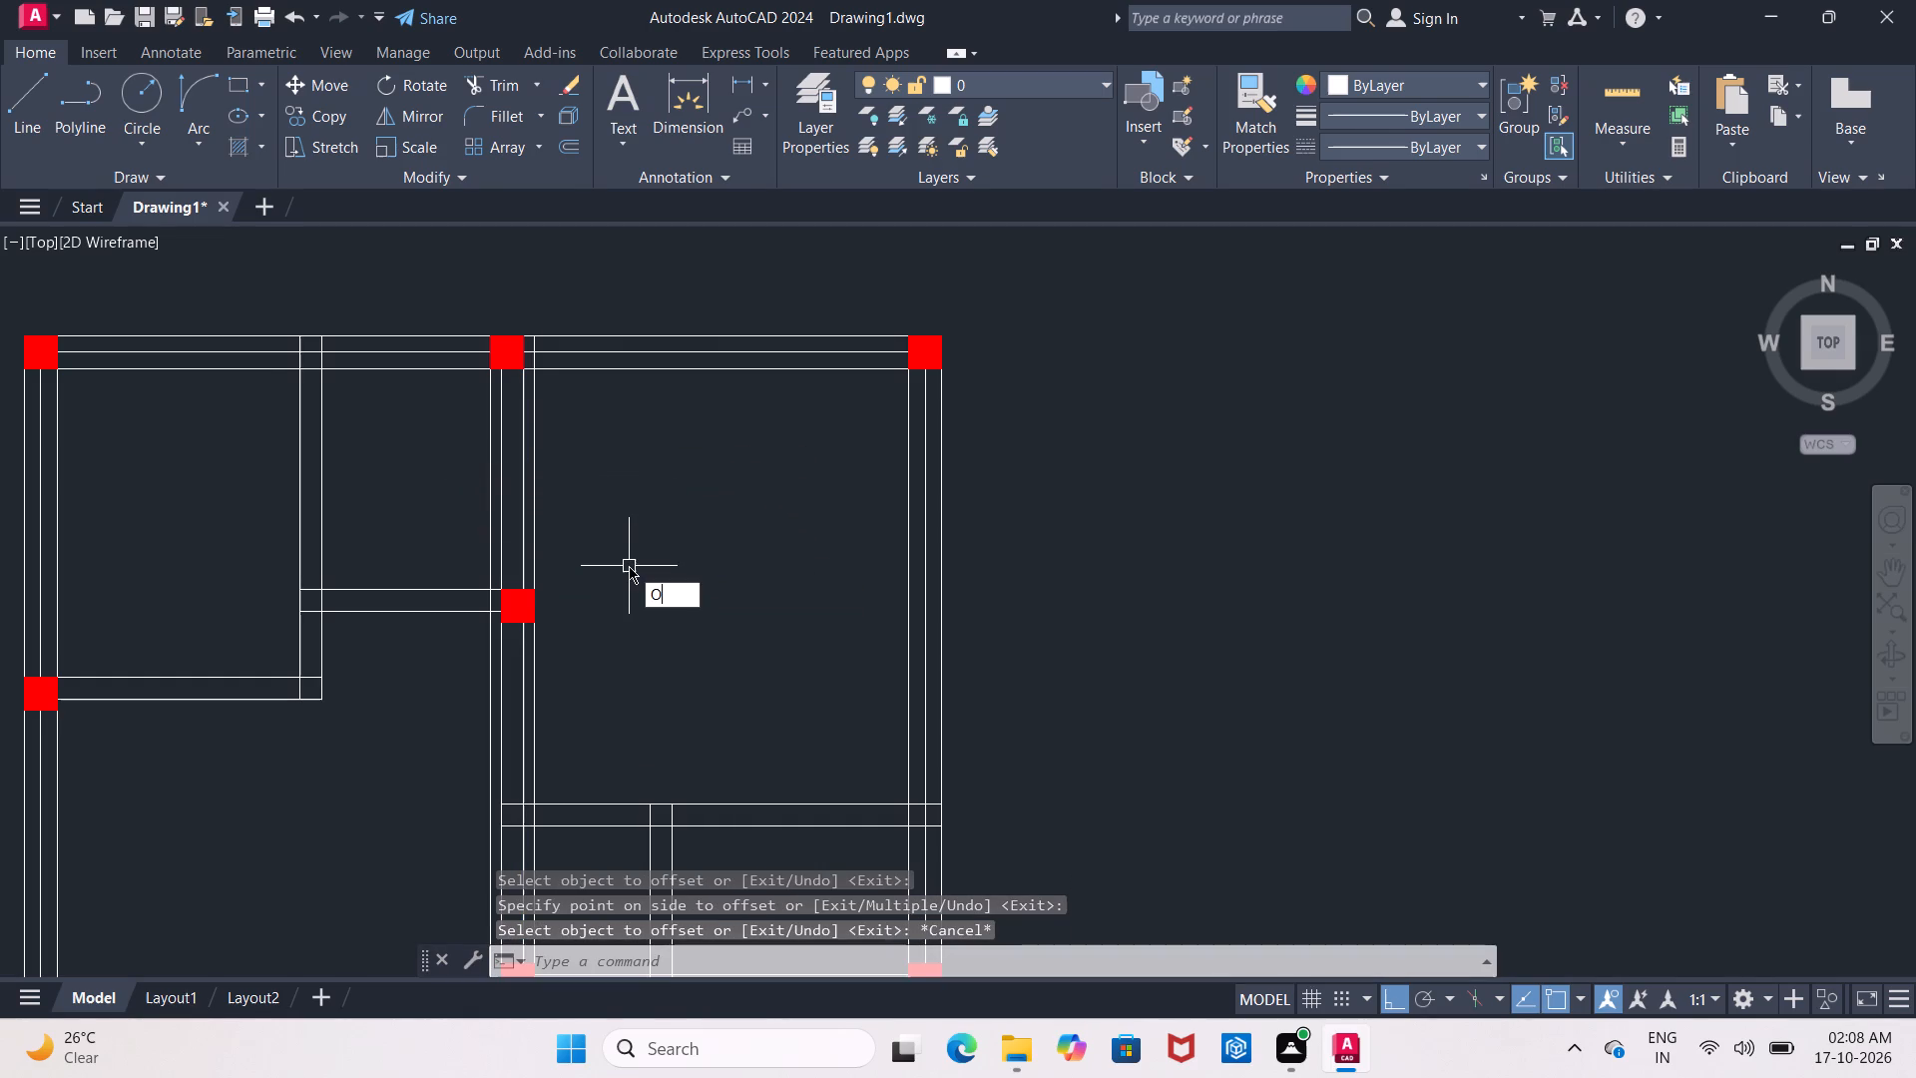
key("Return")
type("4.5\"")
key("Return")
scroll(551, 560, "up", 1)
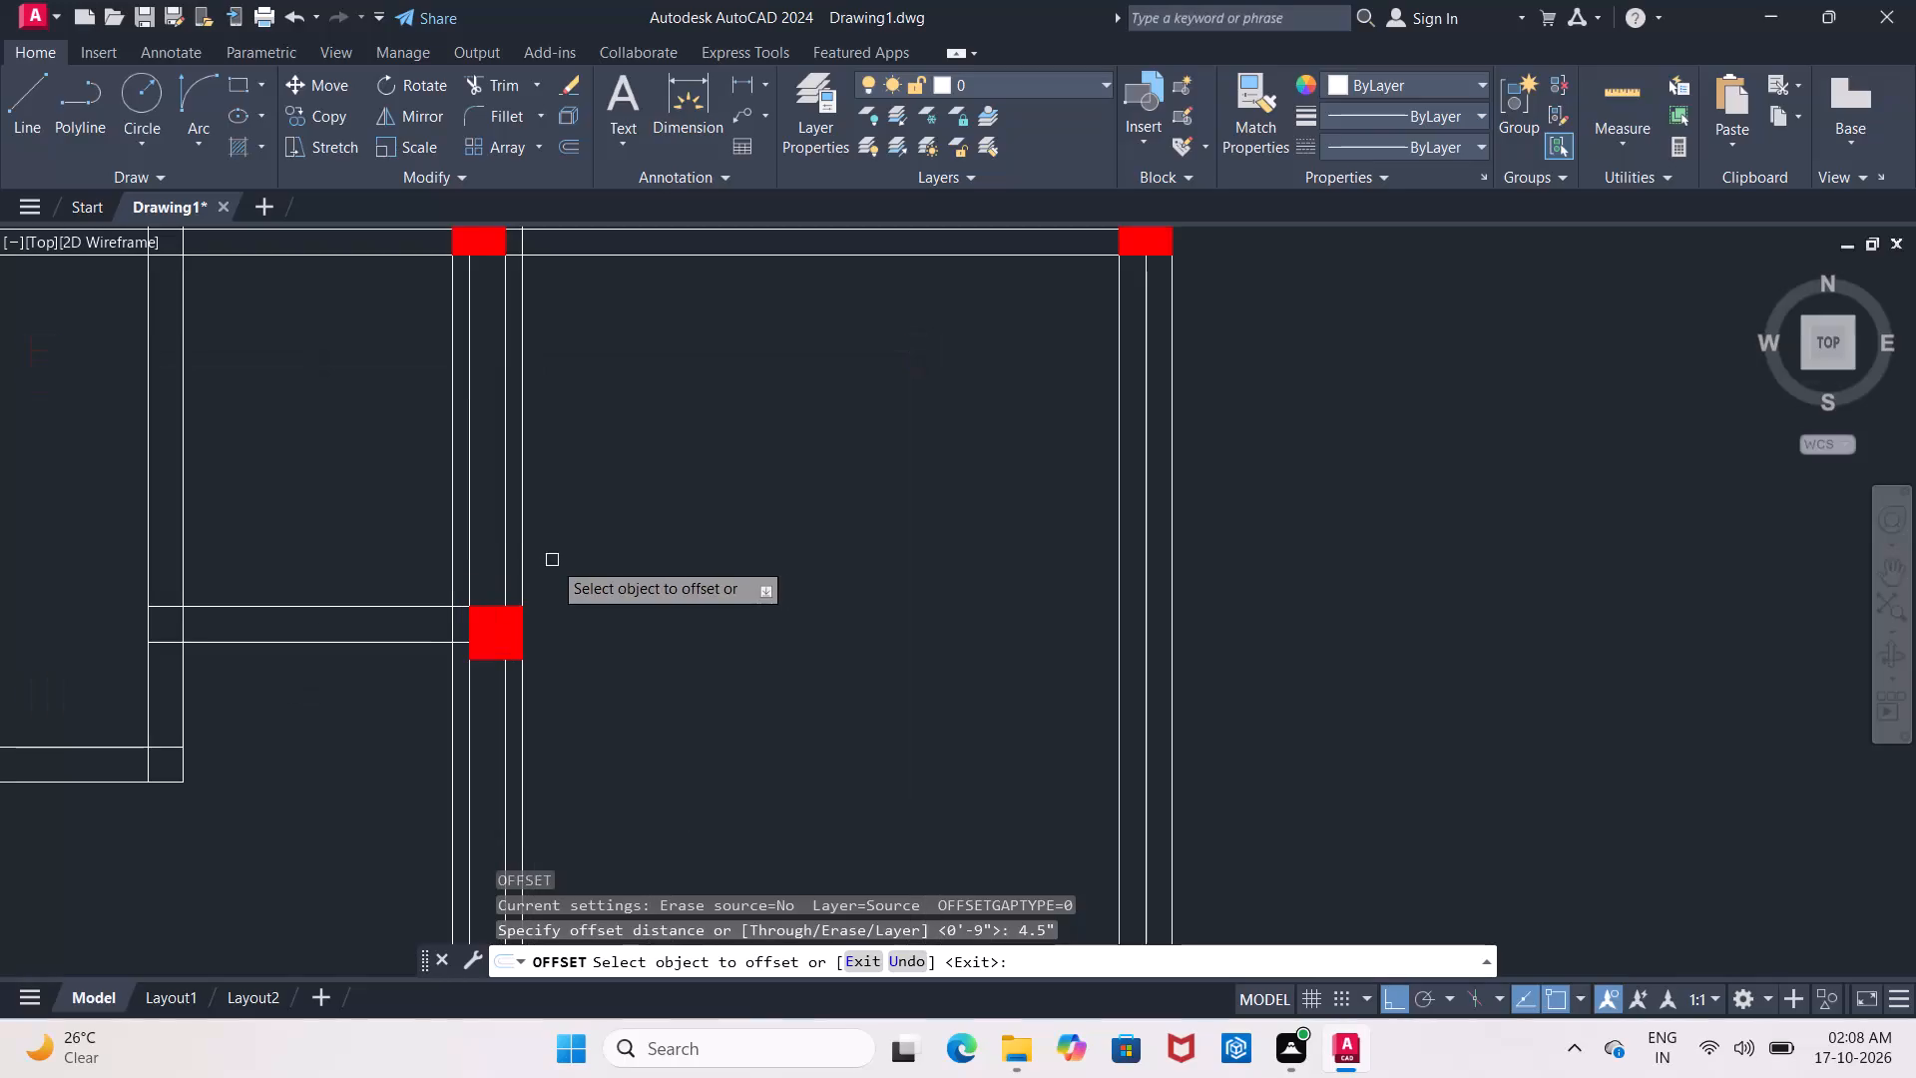
left_click(449, 449)
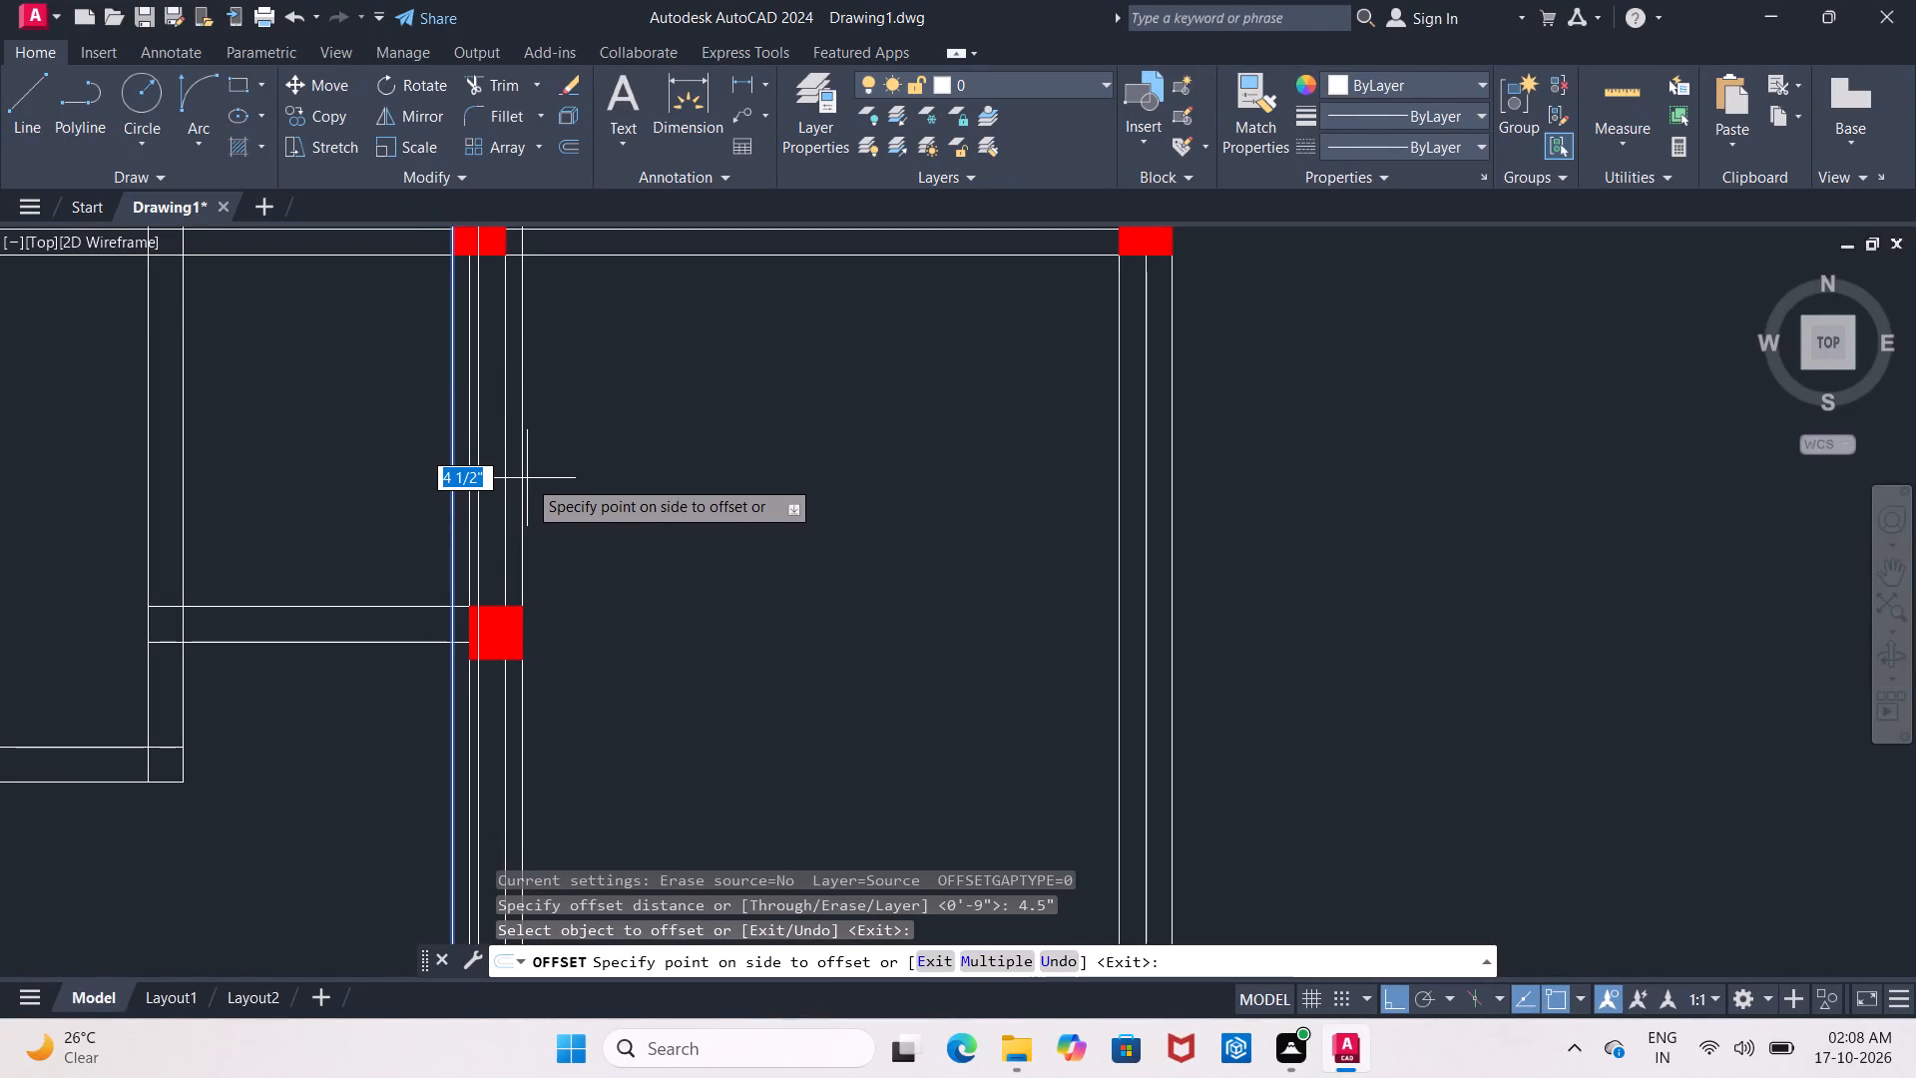
left_click(538, 479)
key("Escape")
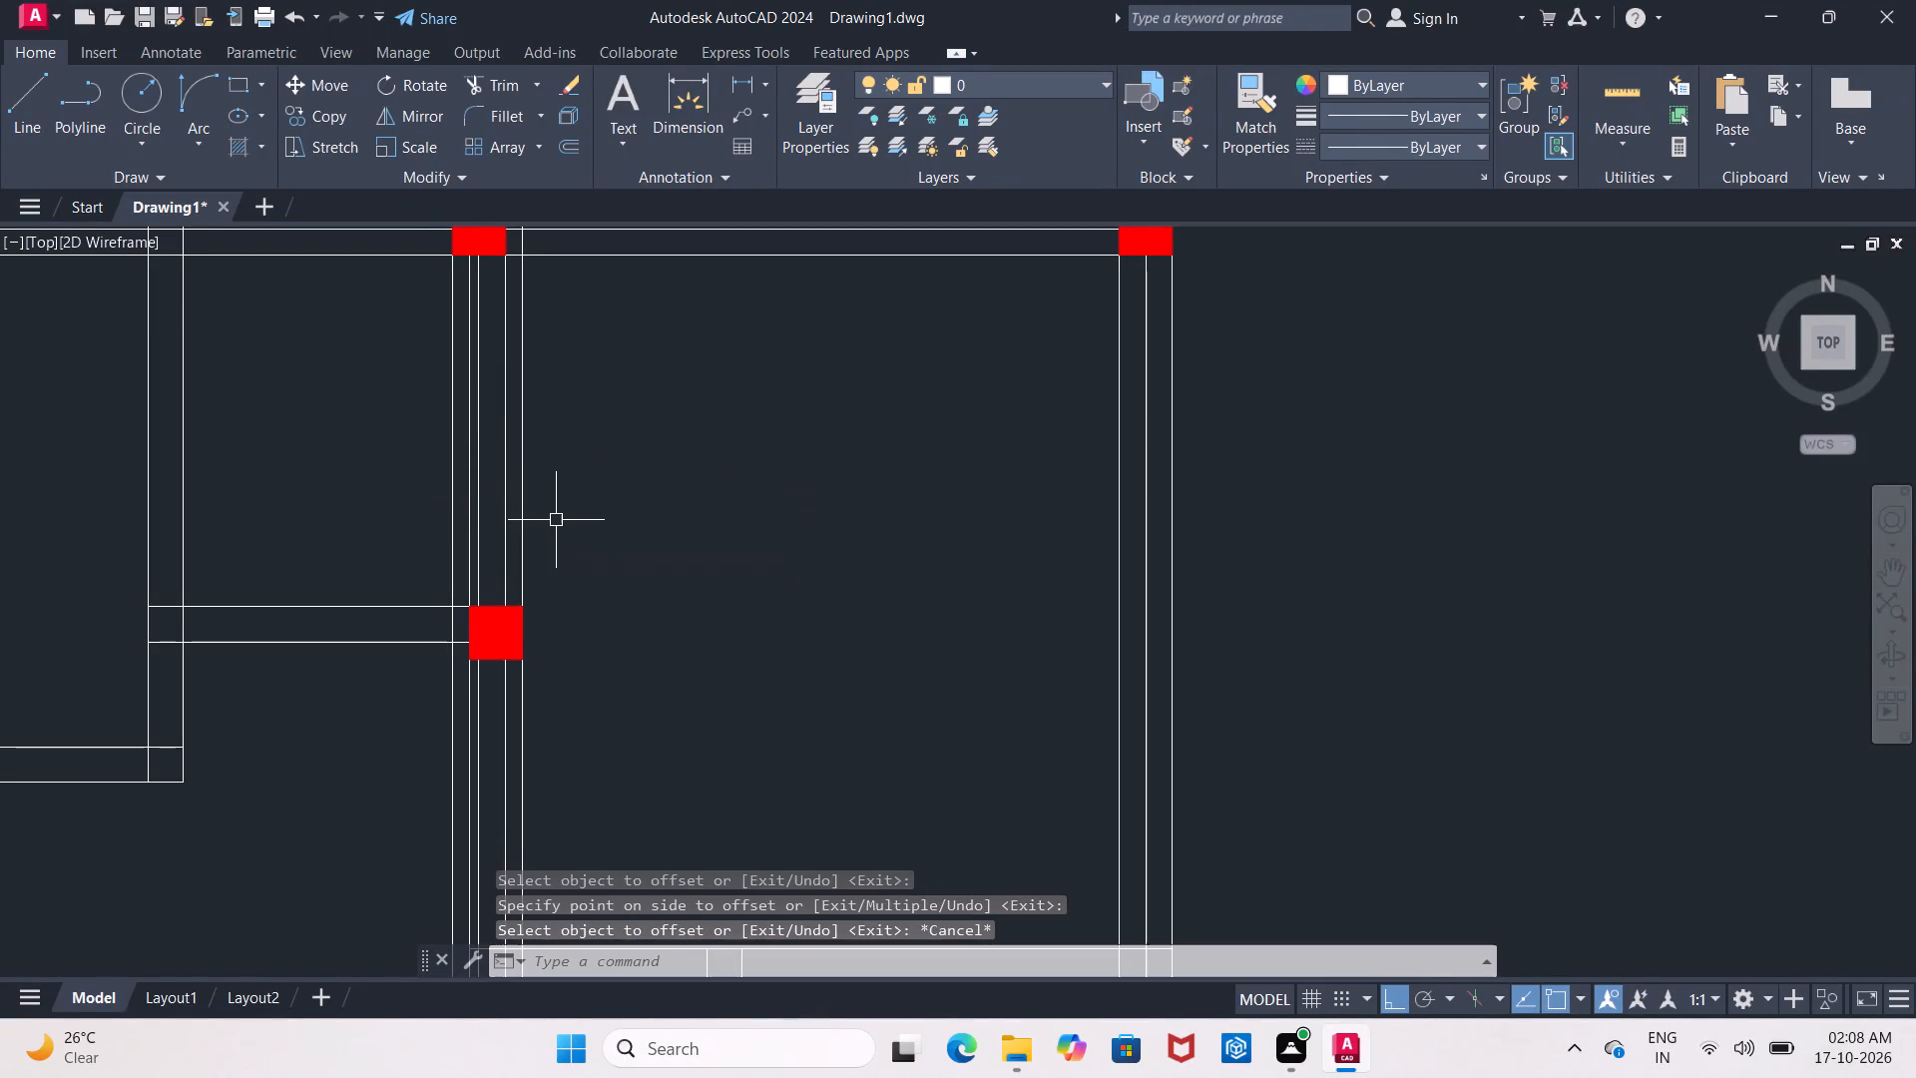
Trim the middle vertical wall's face lines and both 9" offset lines between the top and middle columns, leaving the centre line.
type("TR")
key("Return")
key("Return")
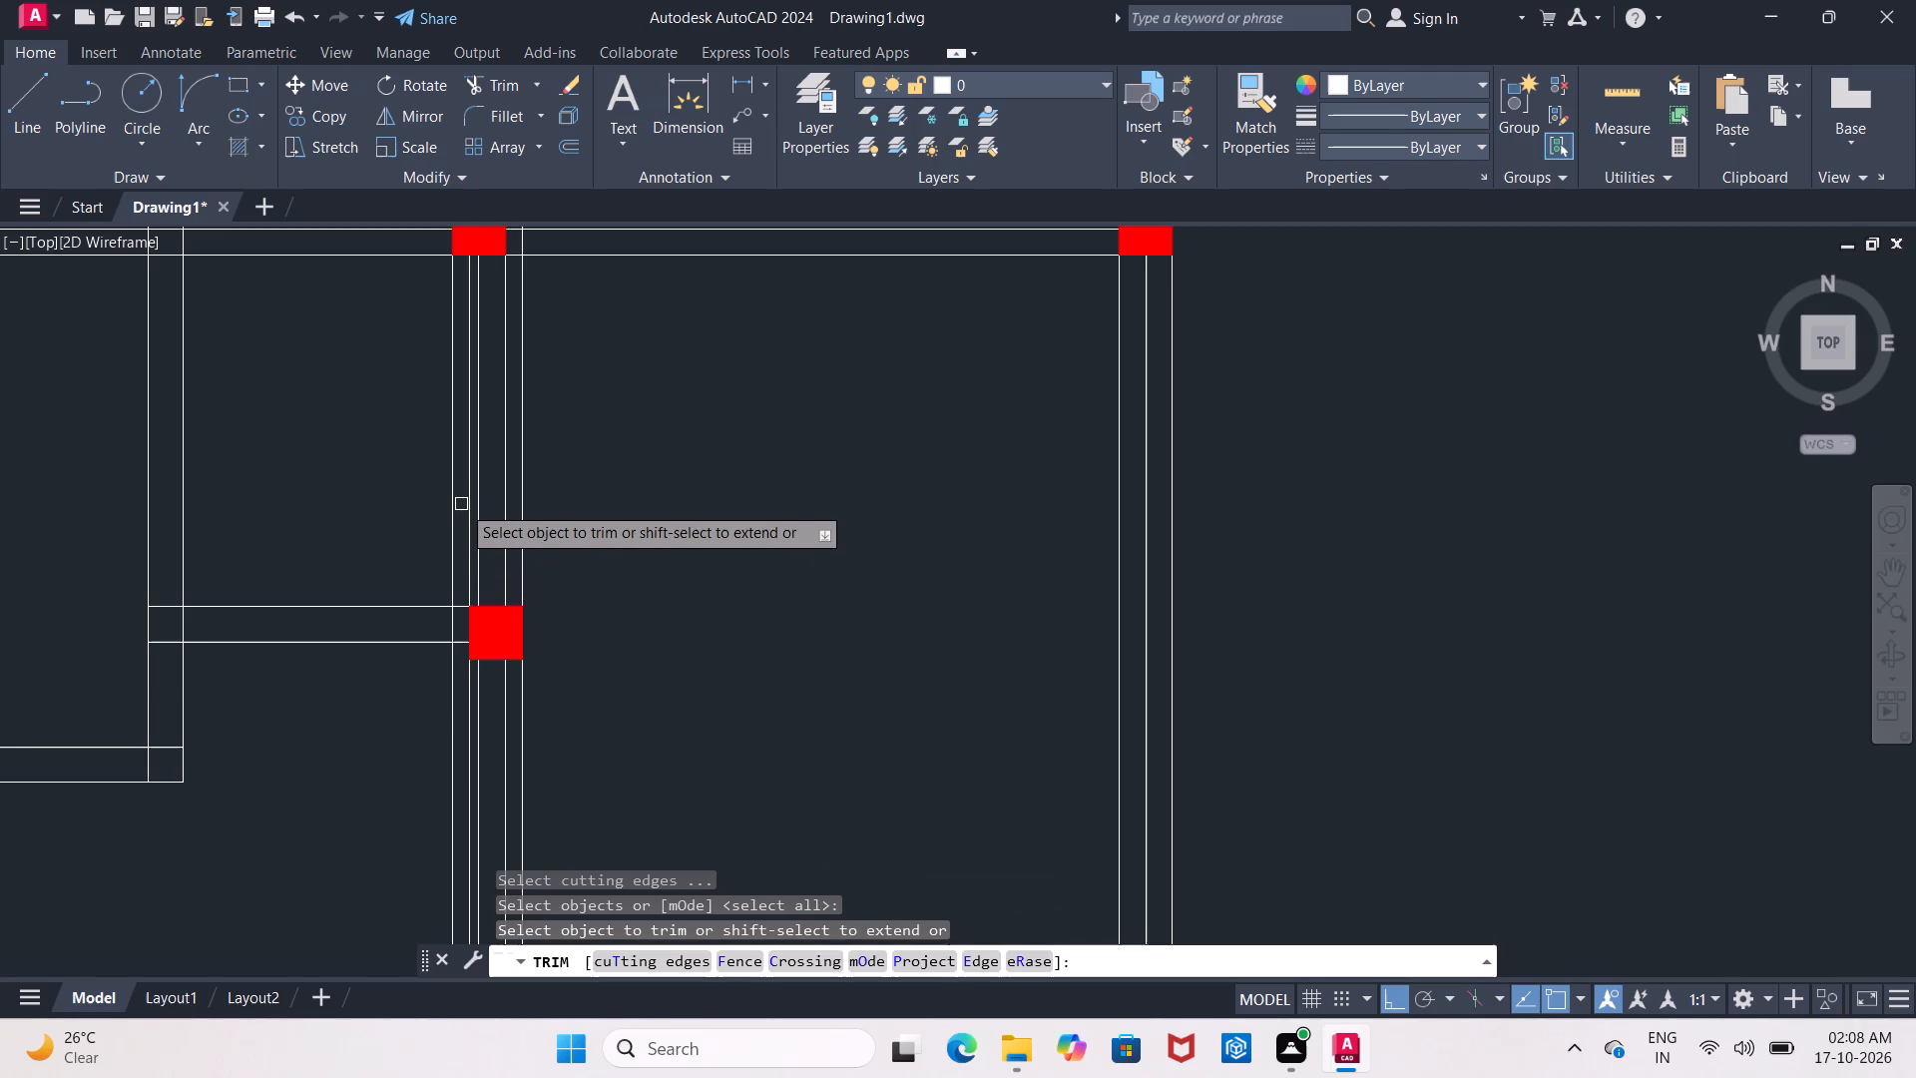
scroll(461, 514, "up", 1)
left_click(477, 525)
scroll(474, 559, "down", 1)
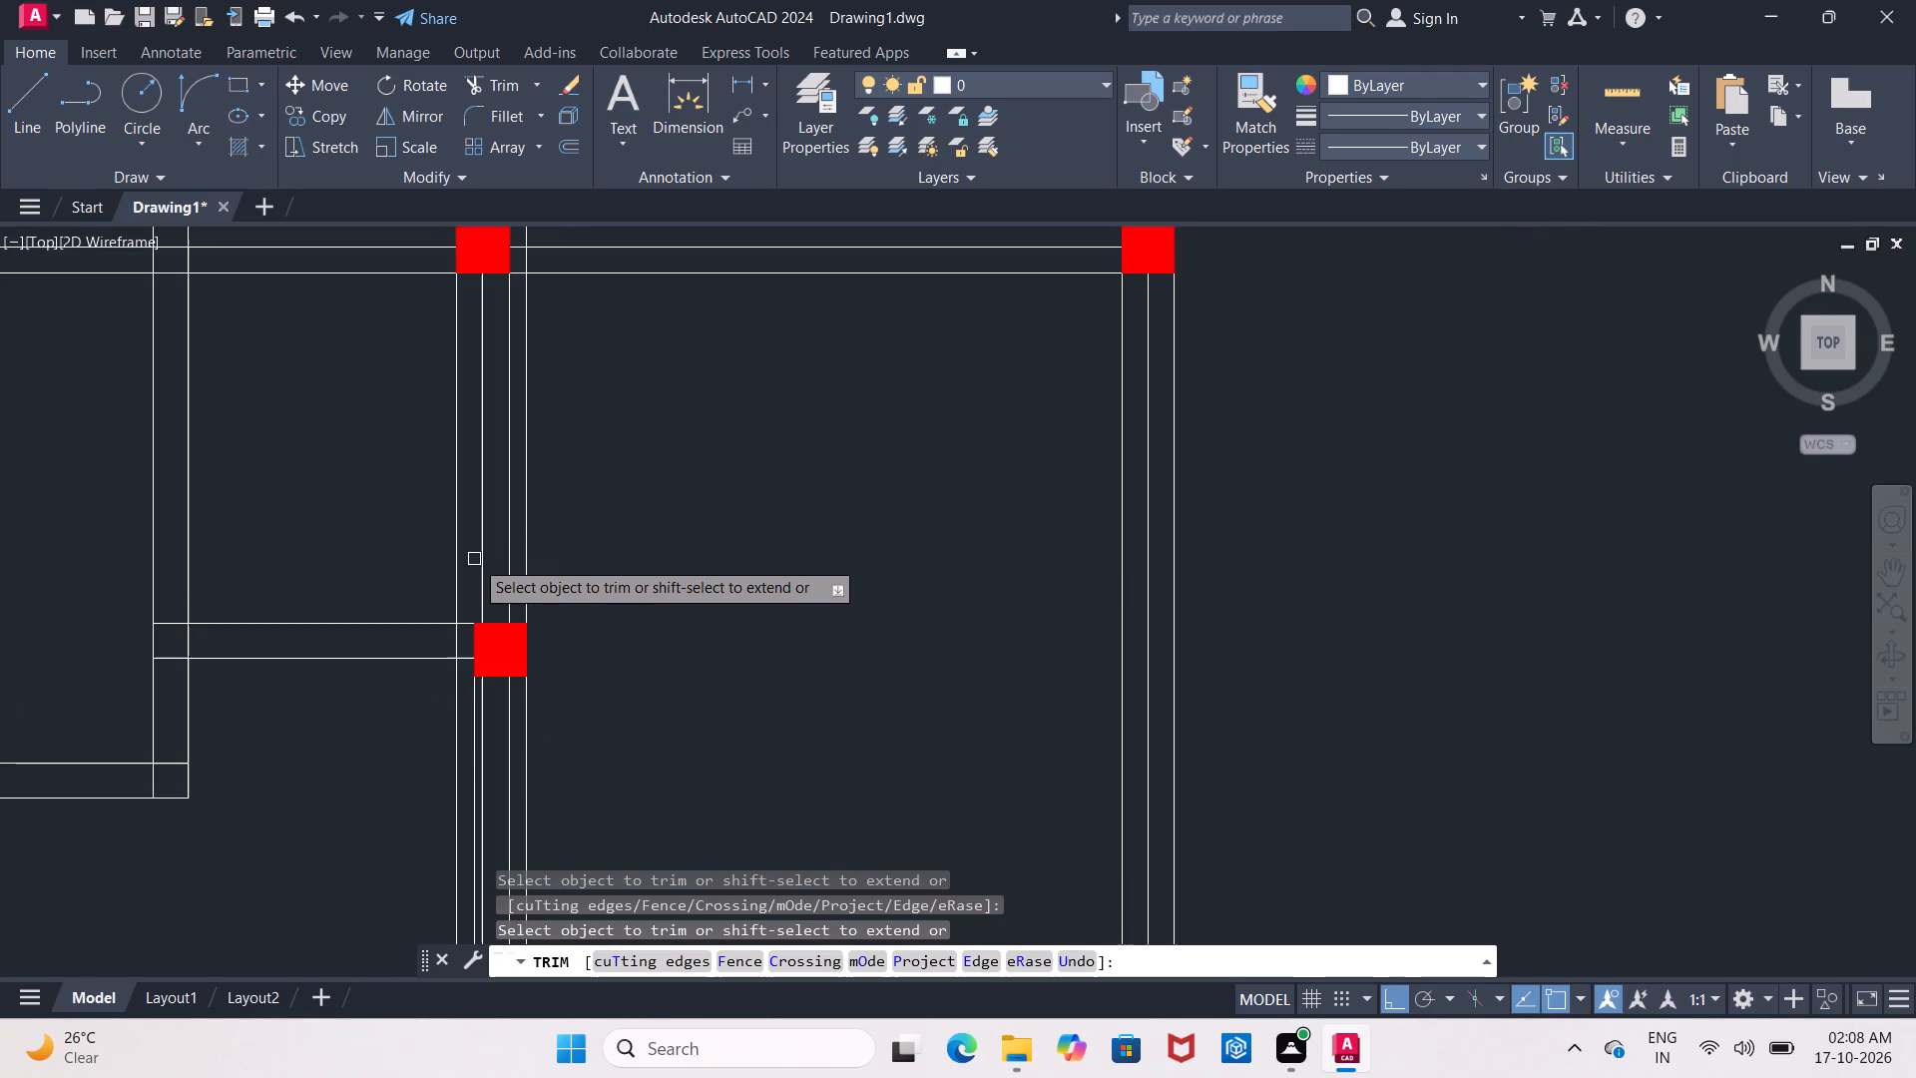
left_click(449, 483)
left_click(459, 495)
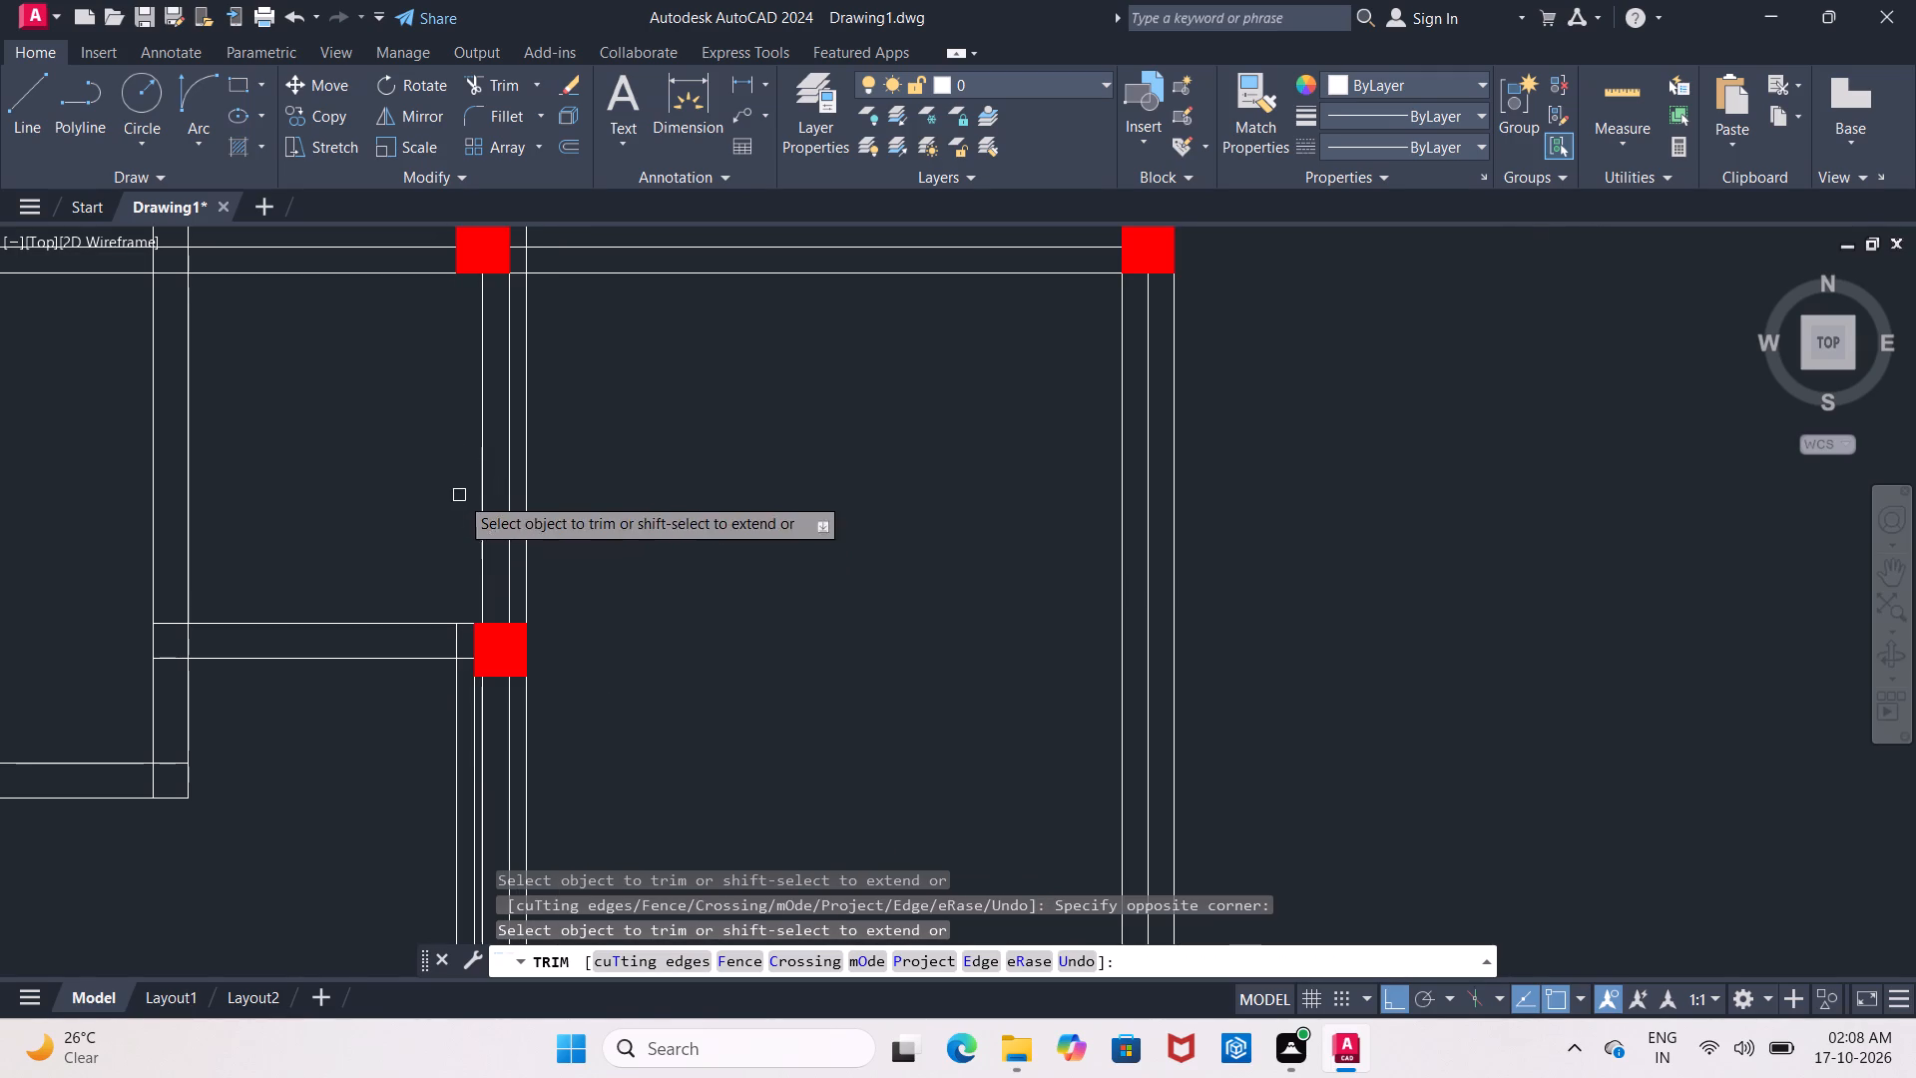
left_click(503, 407)
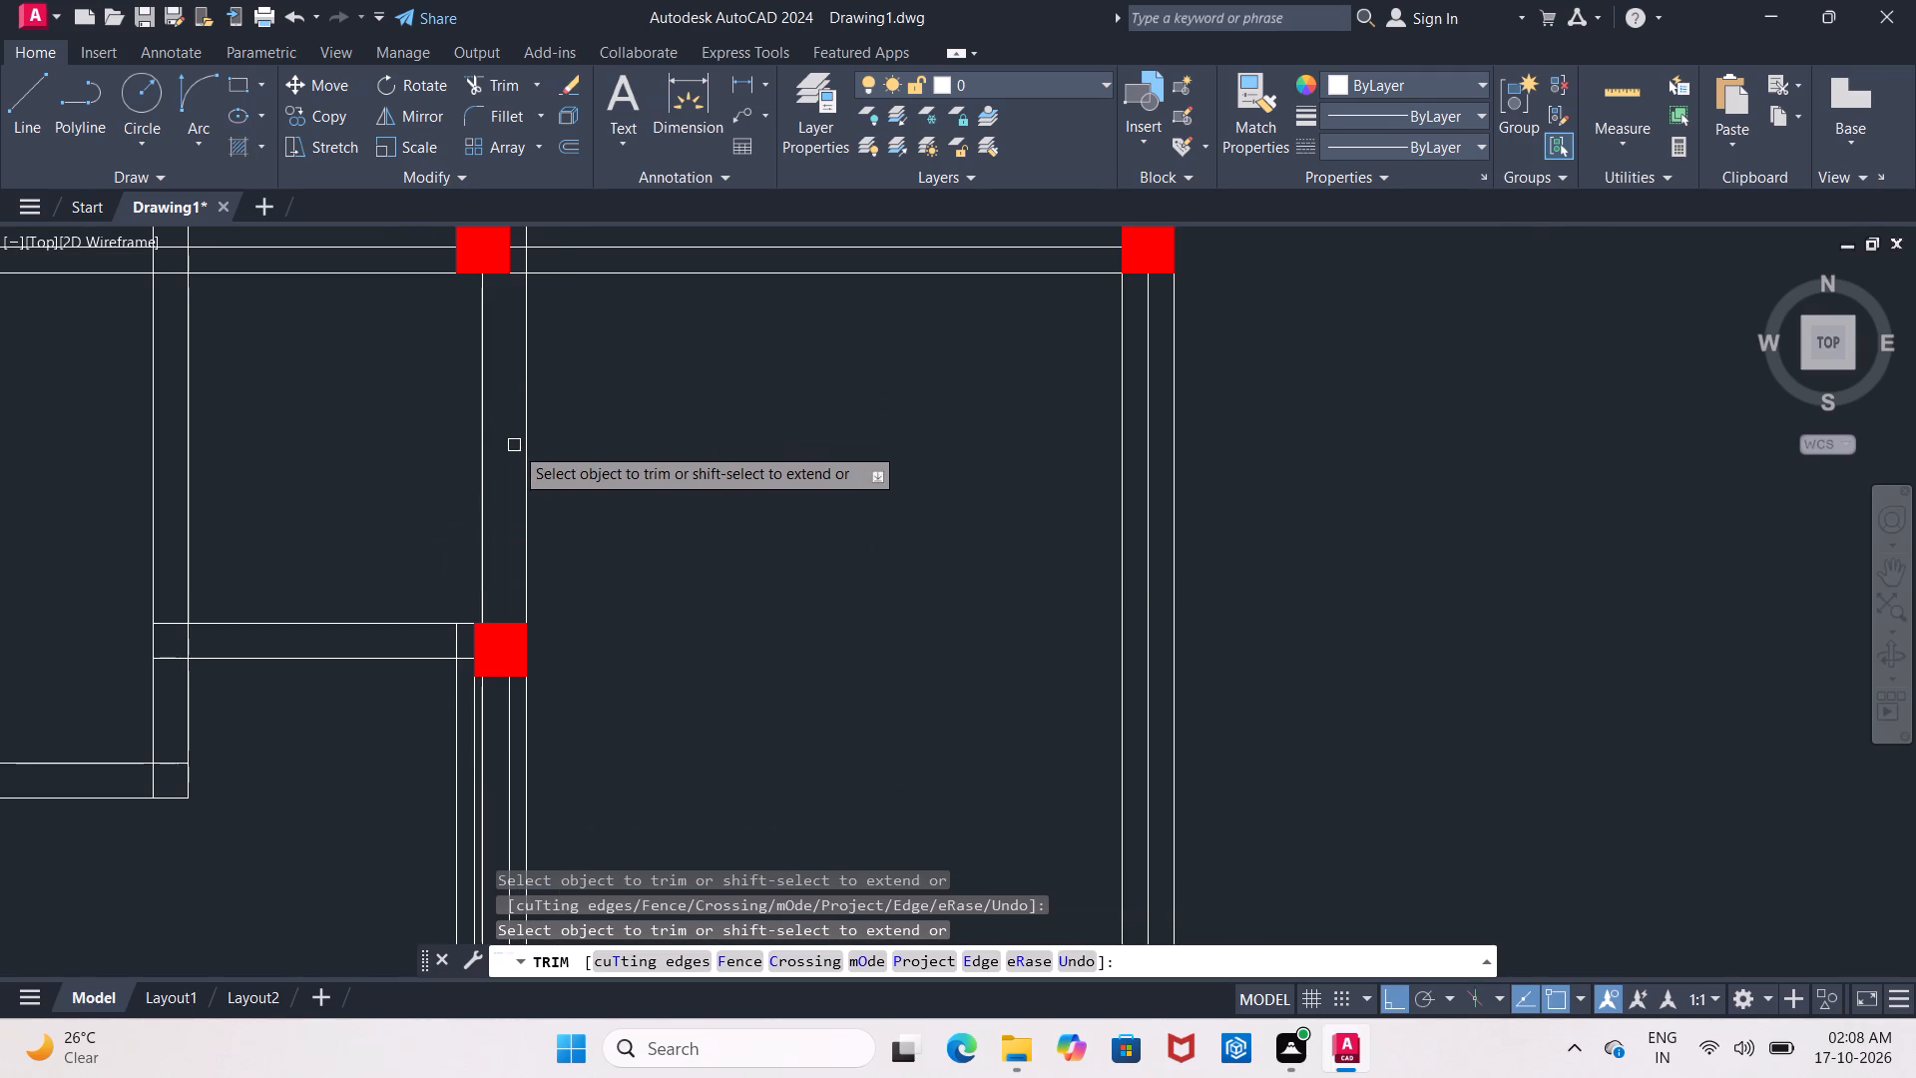
left_click(527, 477)
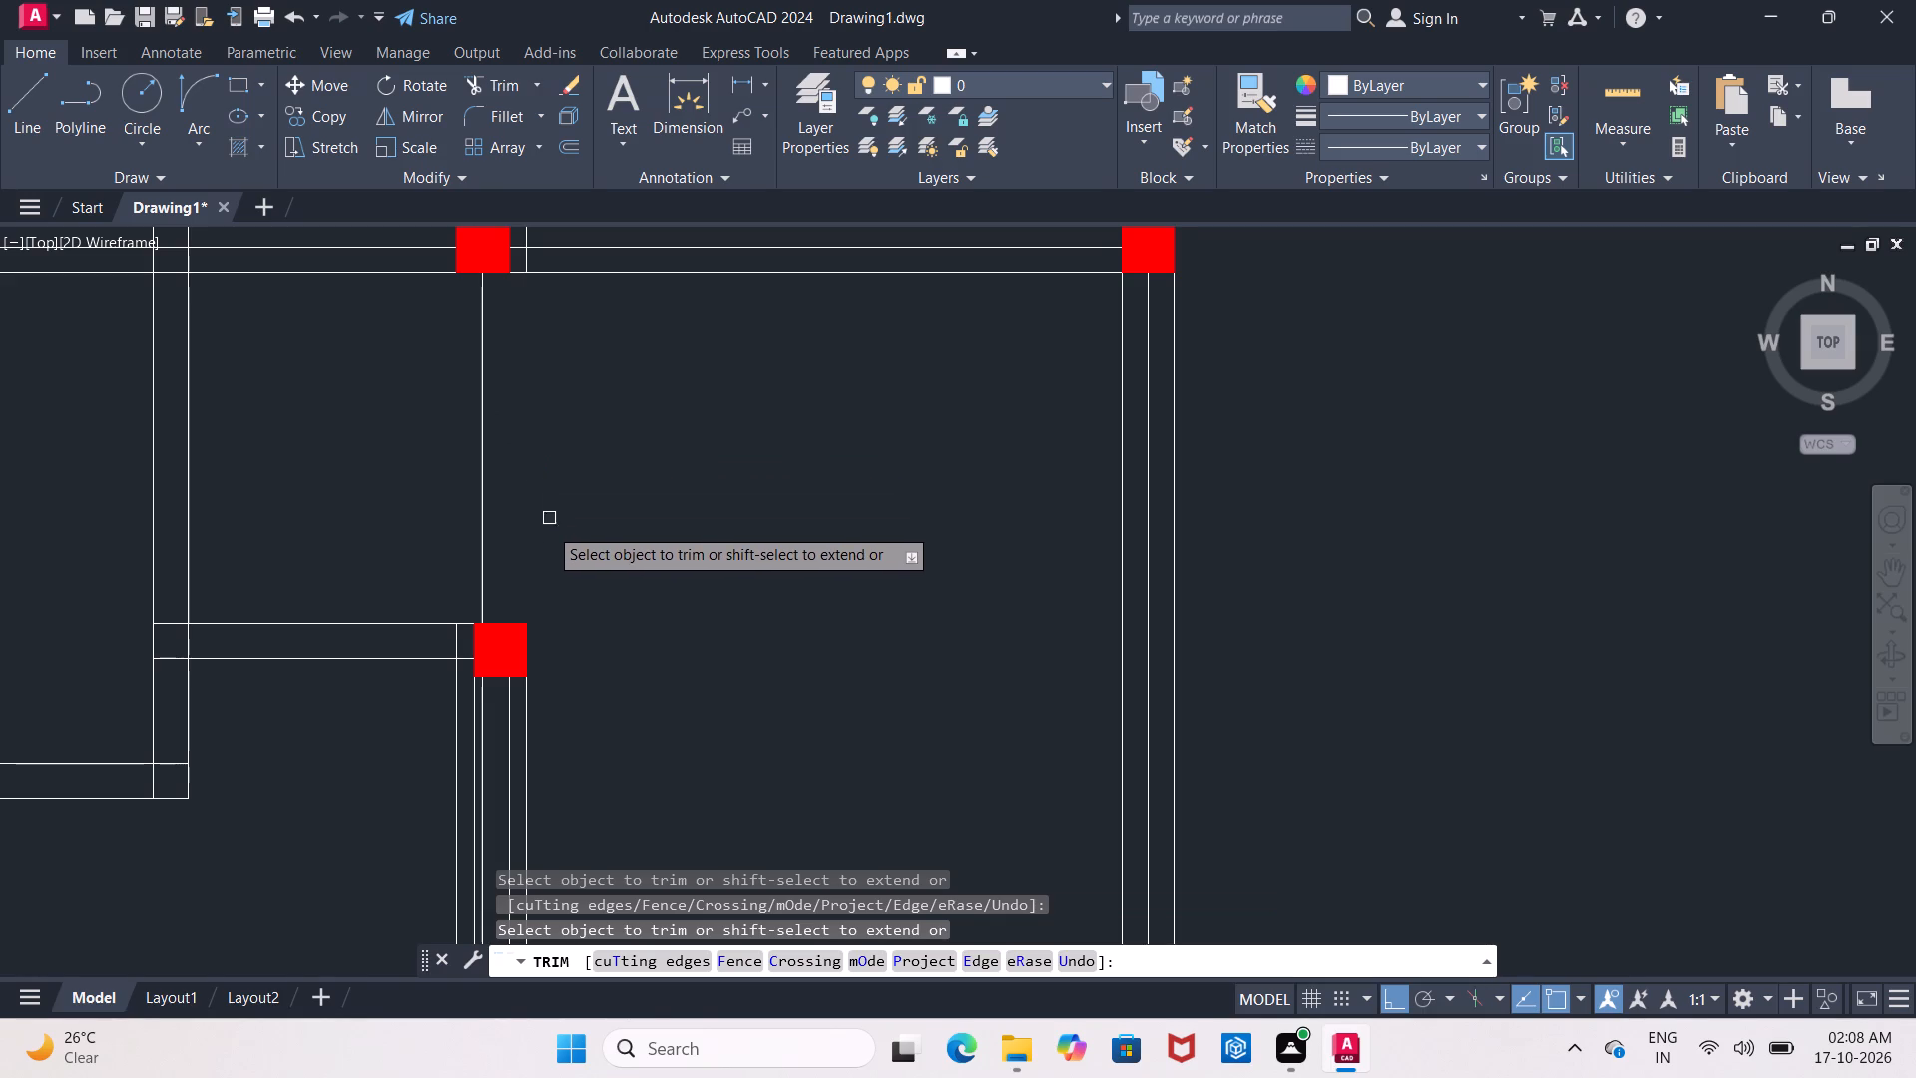
Trim the left 9" offset line below the middle column of the middle vertical wall.
middle_click_drag(564, 557, 583, 417)
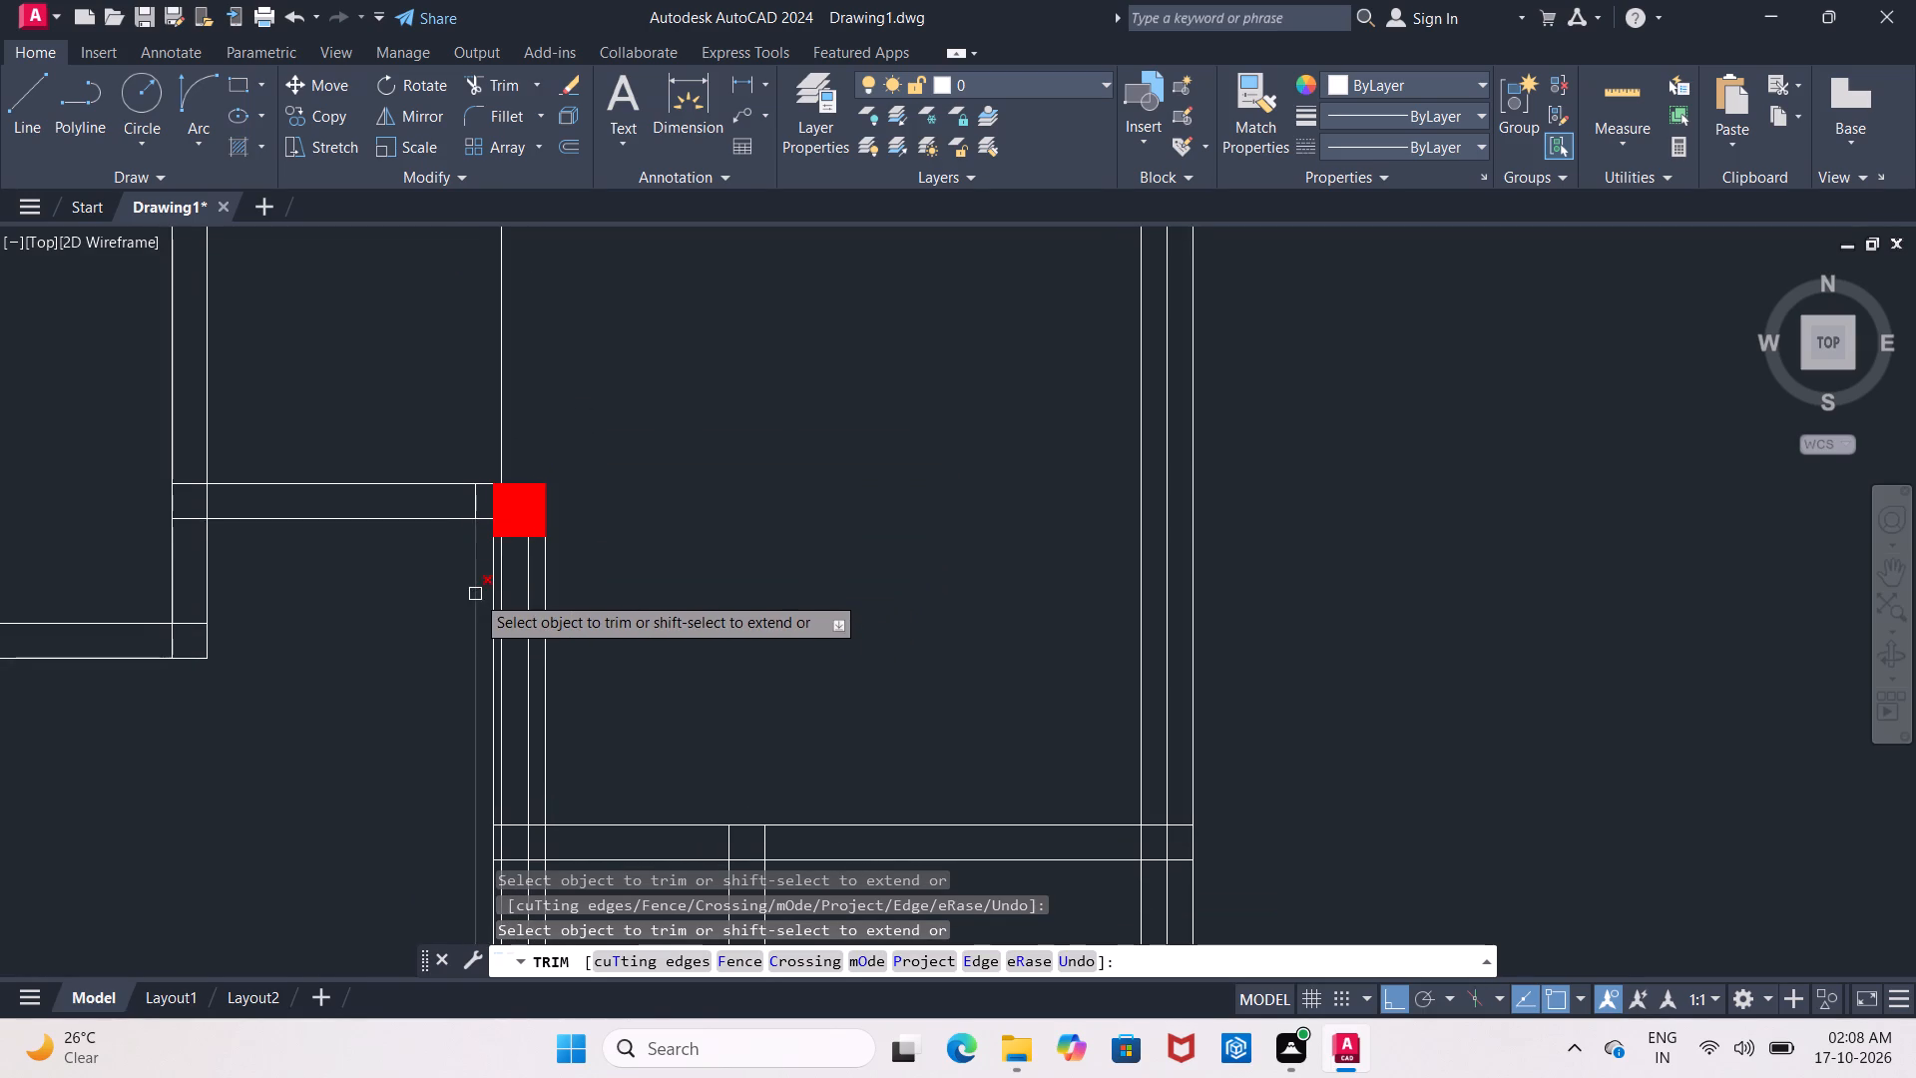
left_click(475, 594)
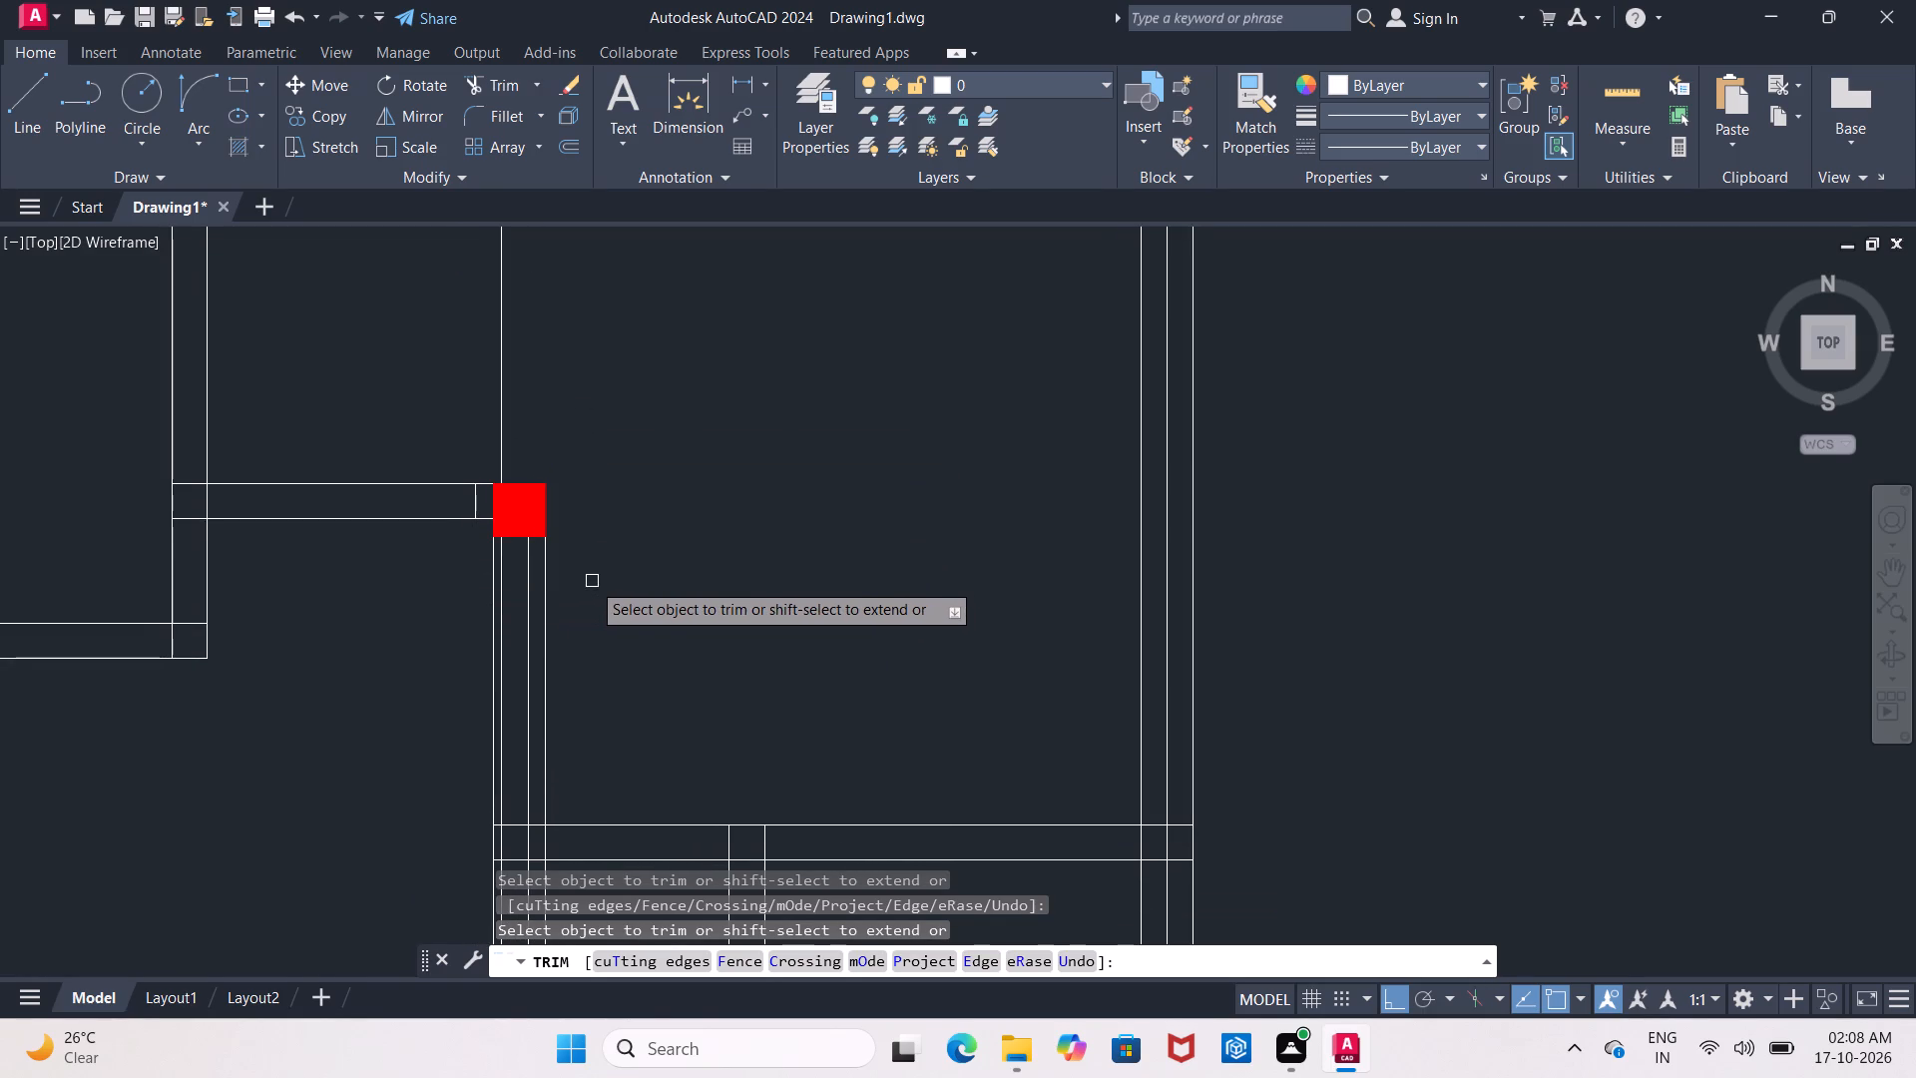
key("Escape")
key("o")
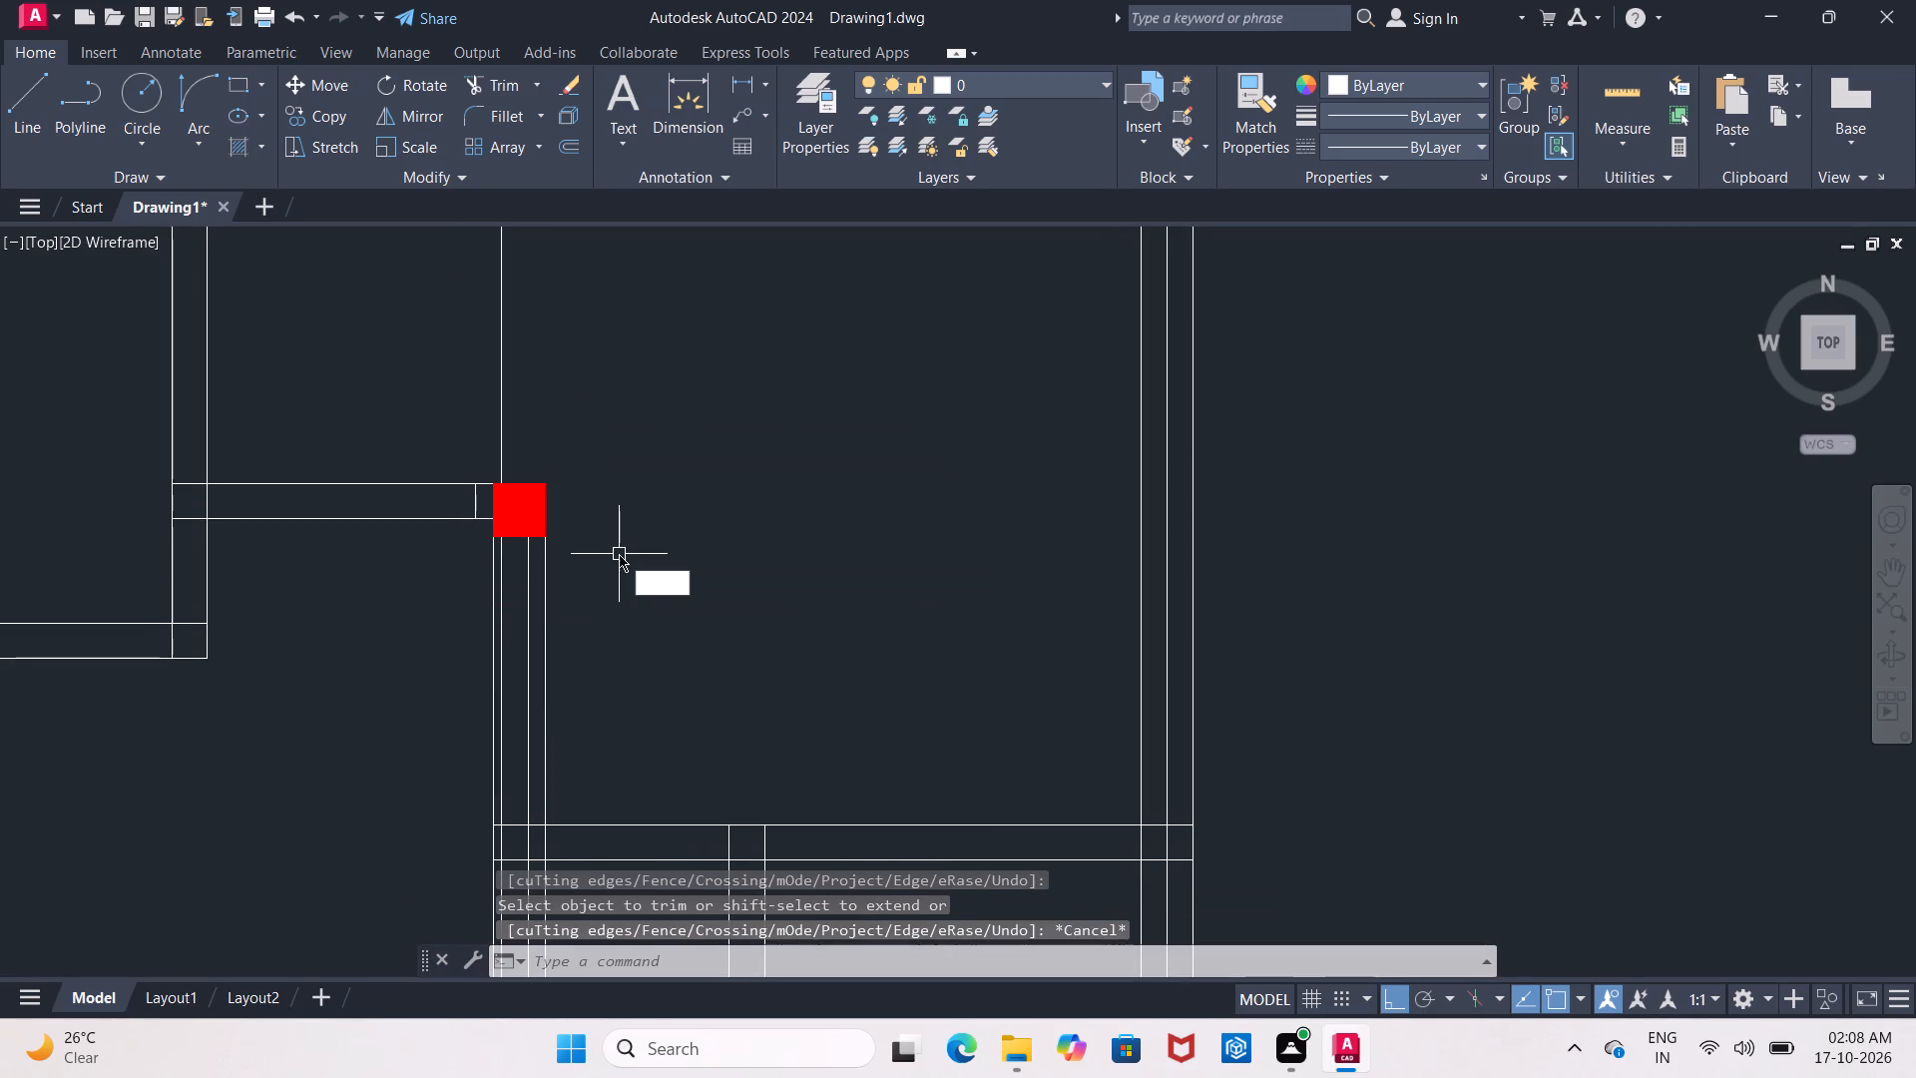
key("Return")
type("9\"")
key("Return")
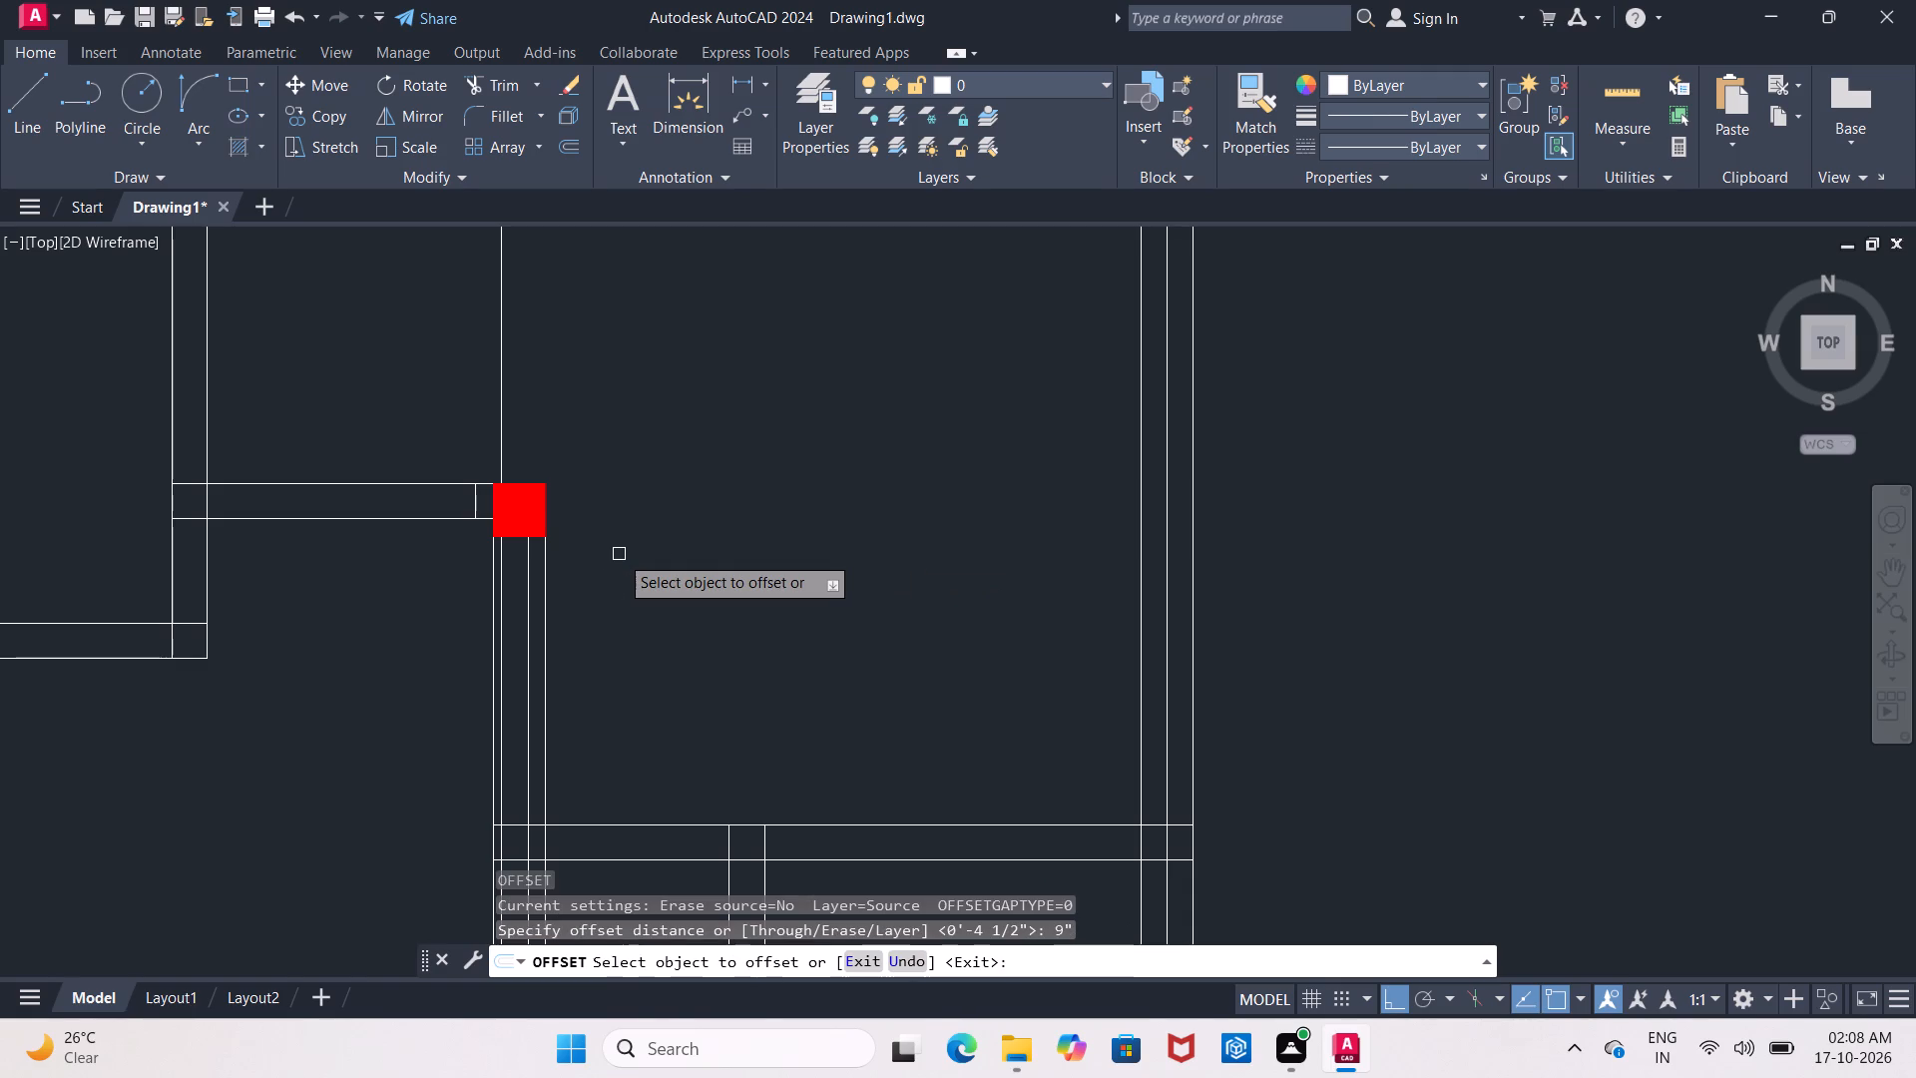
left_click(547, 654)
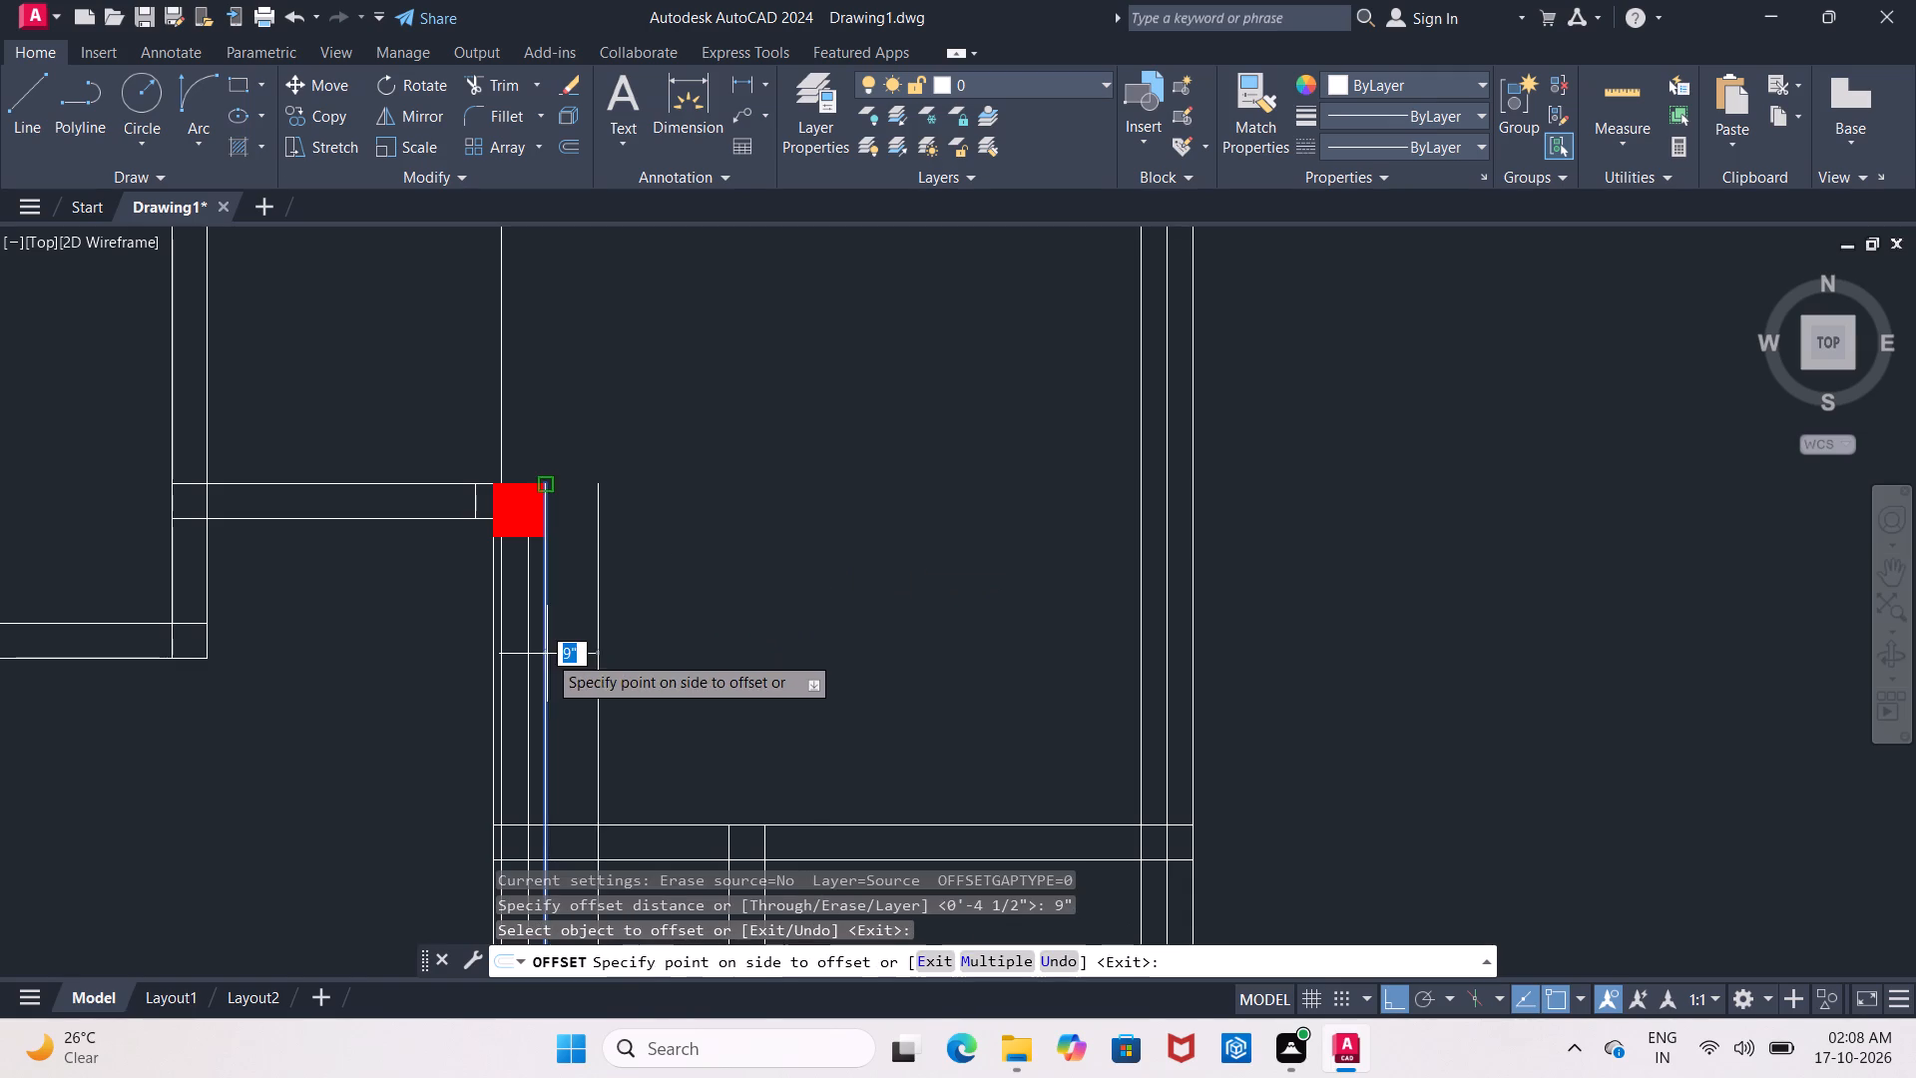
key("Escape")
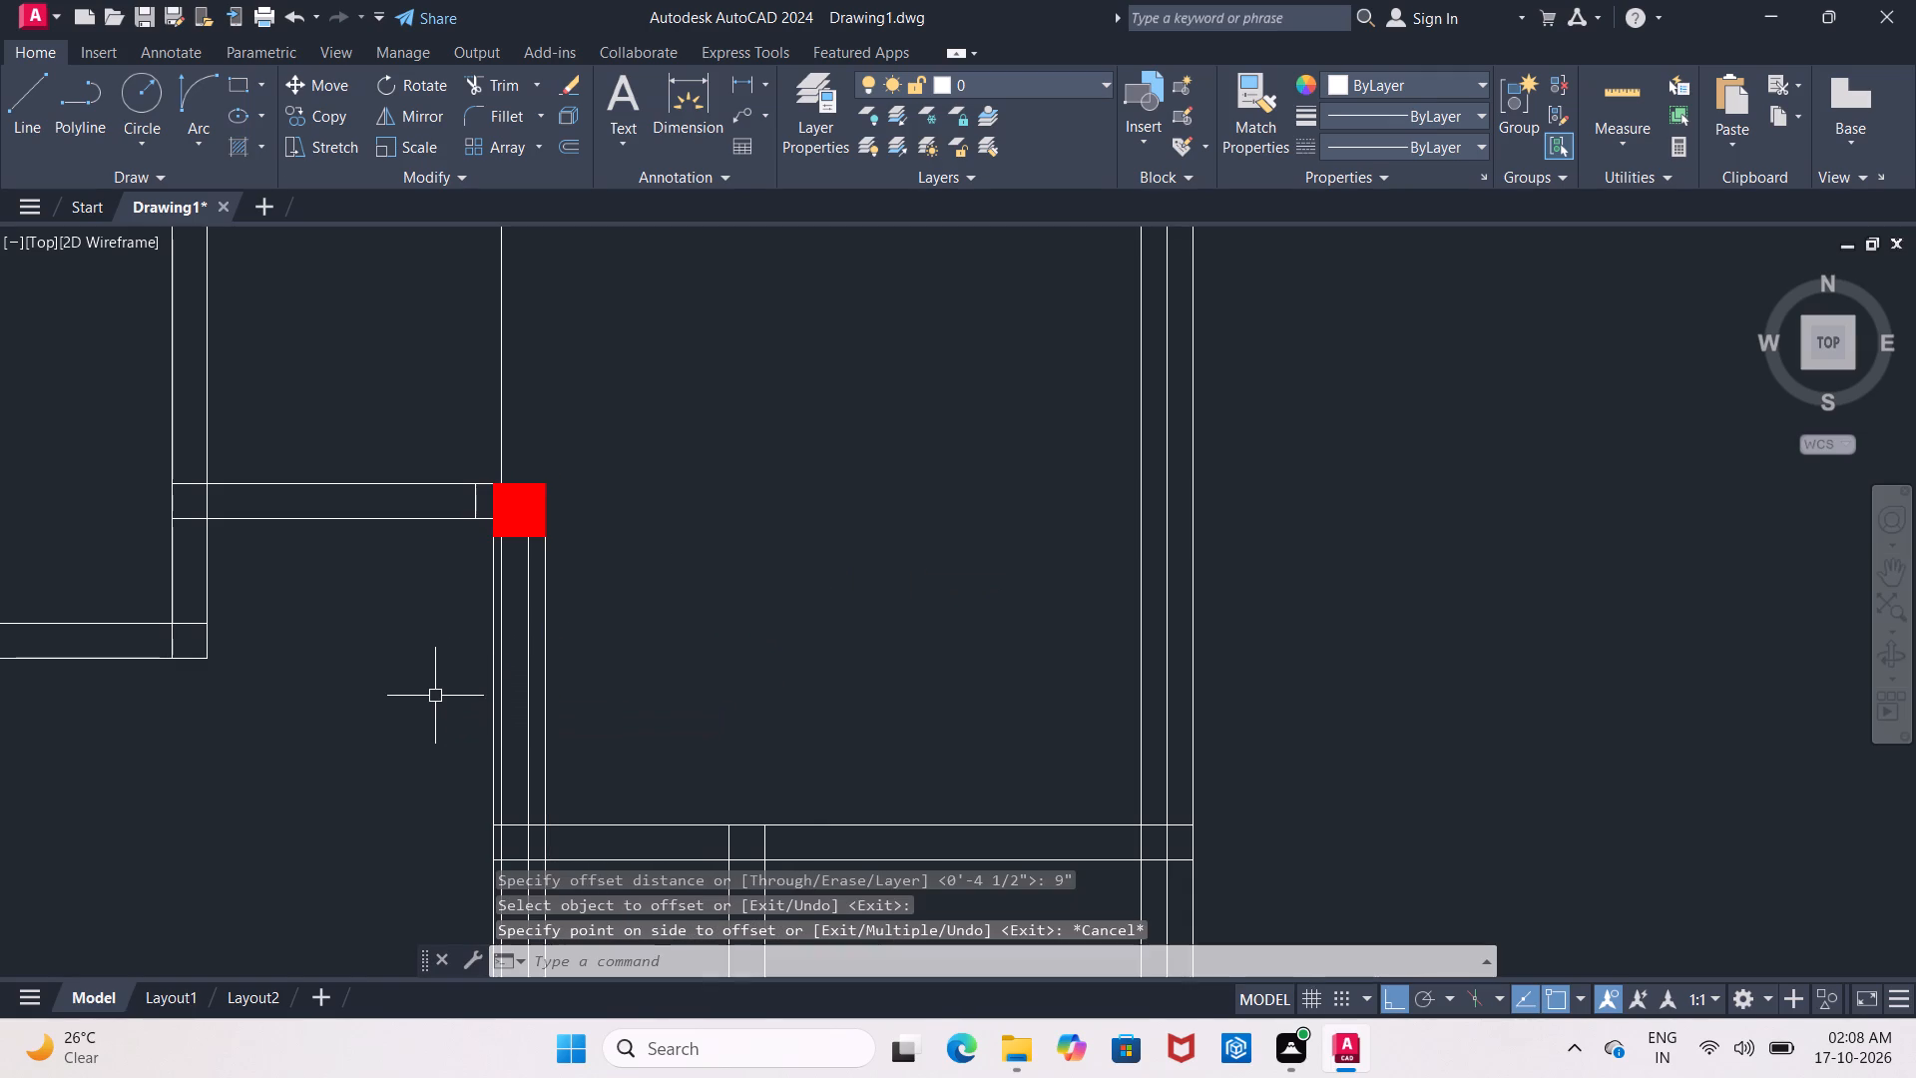
Offset the outermost right line of the middle vertical wall 4.5" to the left, through the column centre.
key("o")
key("Return")
type("4.5")
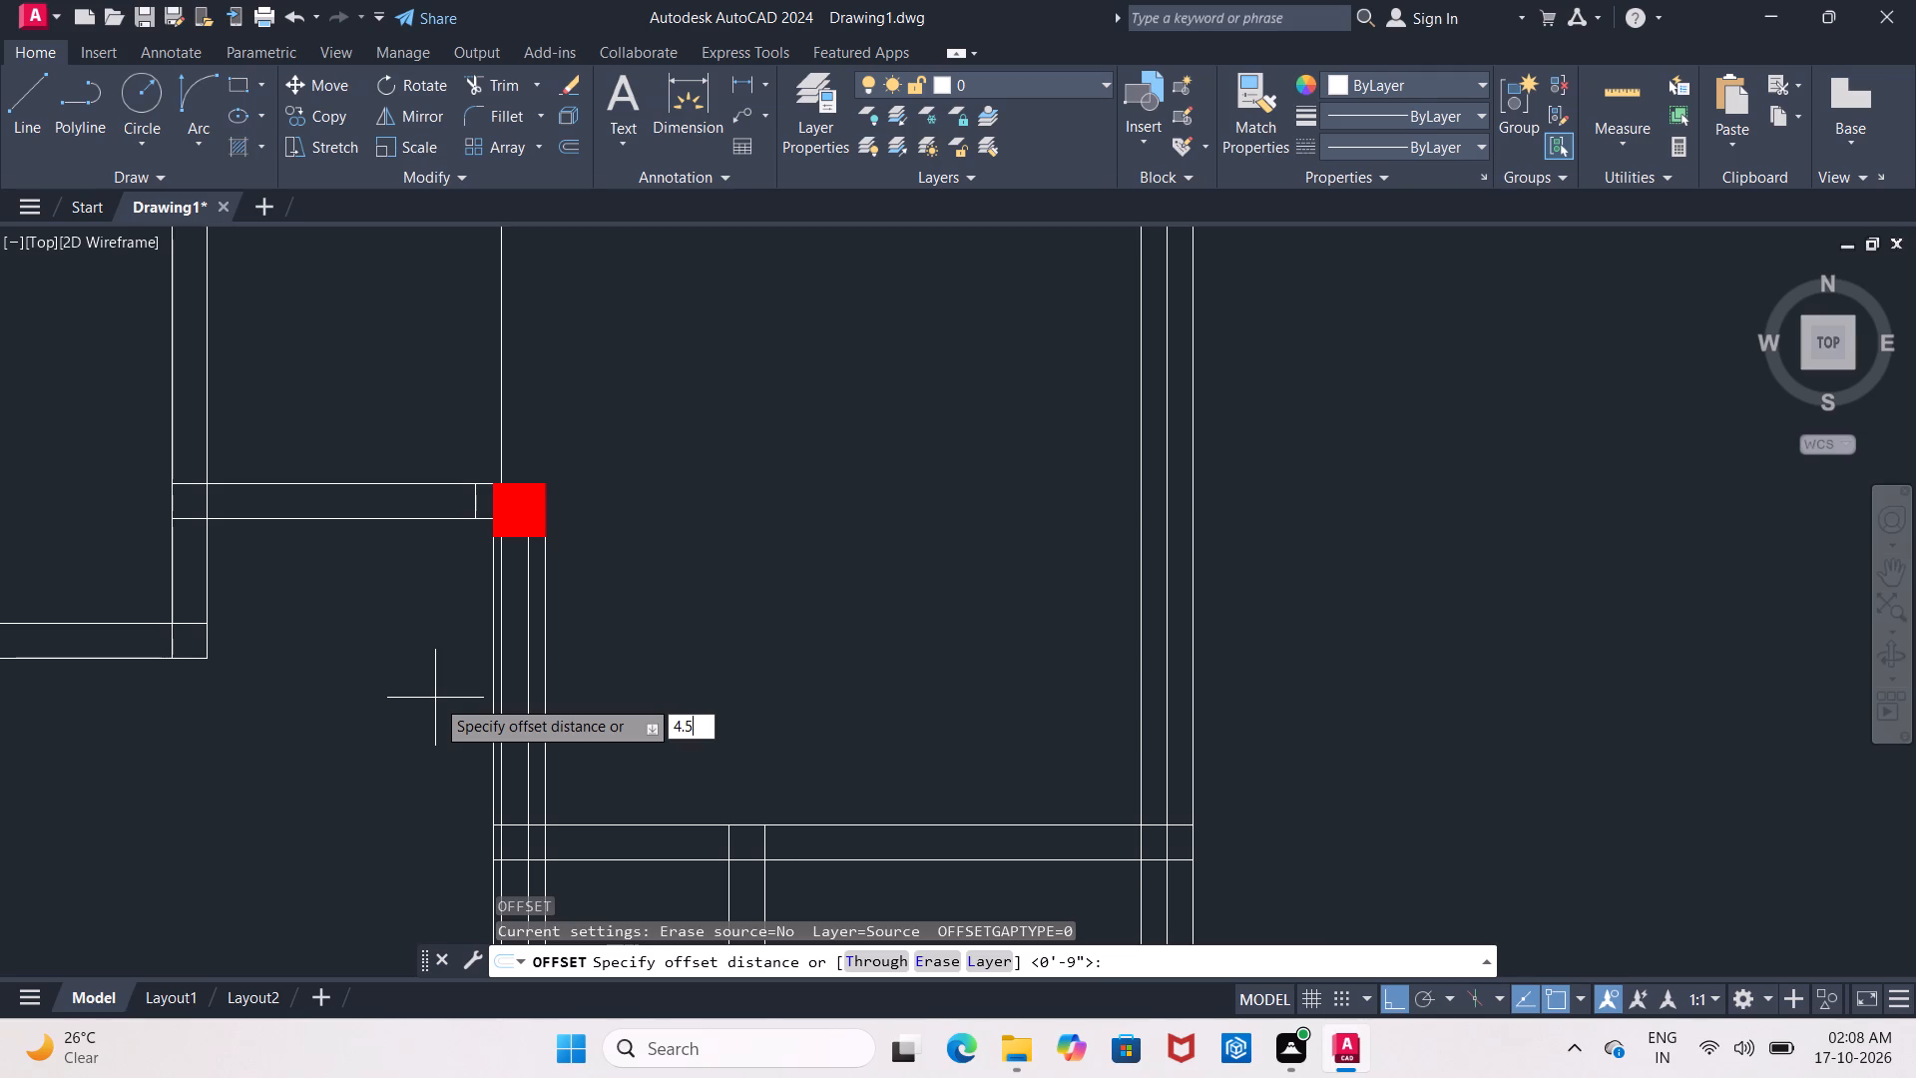
key("shift+quotedbl")
key("Return")
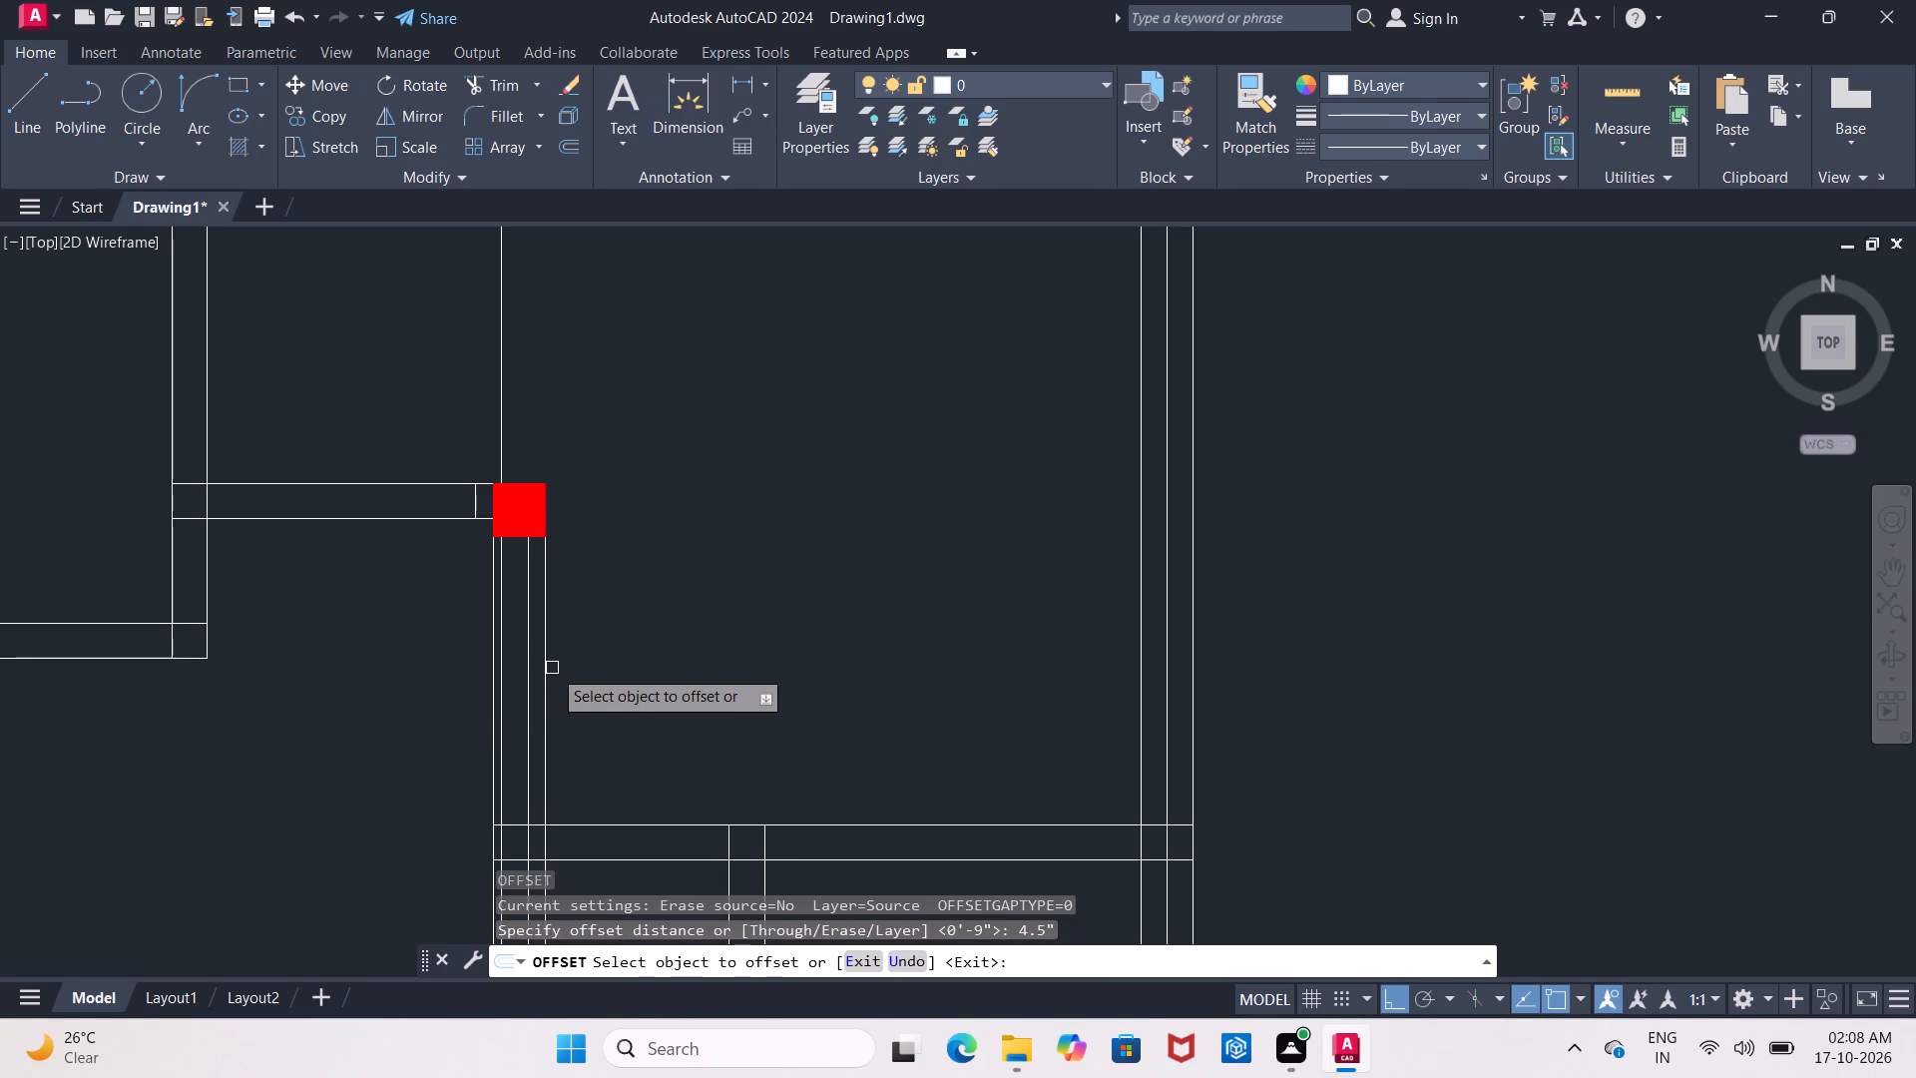
left_click(552, 669)
left_click(546, 681)
left_click(516, 709)
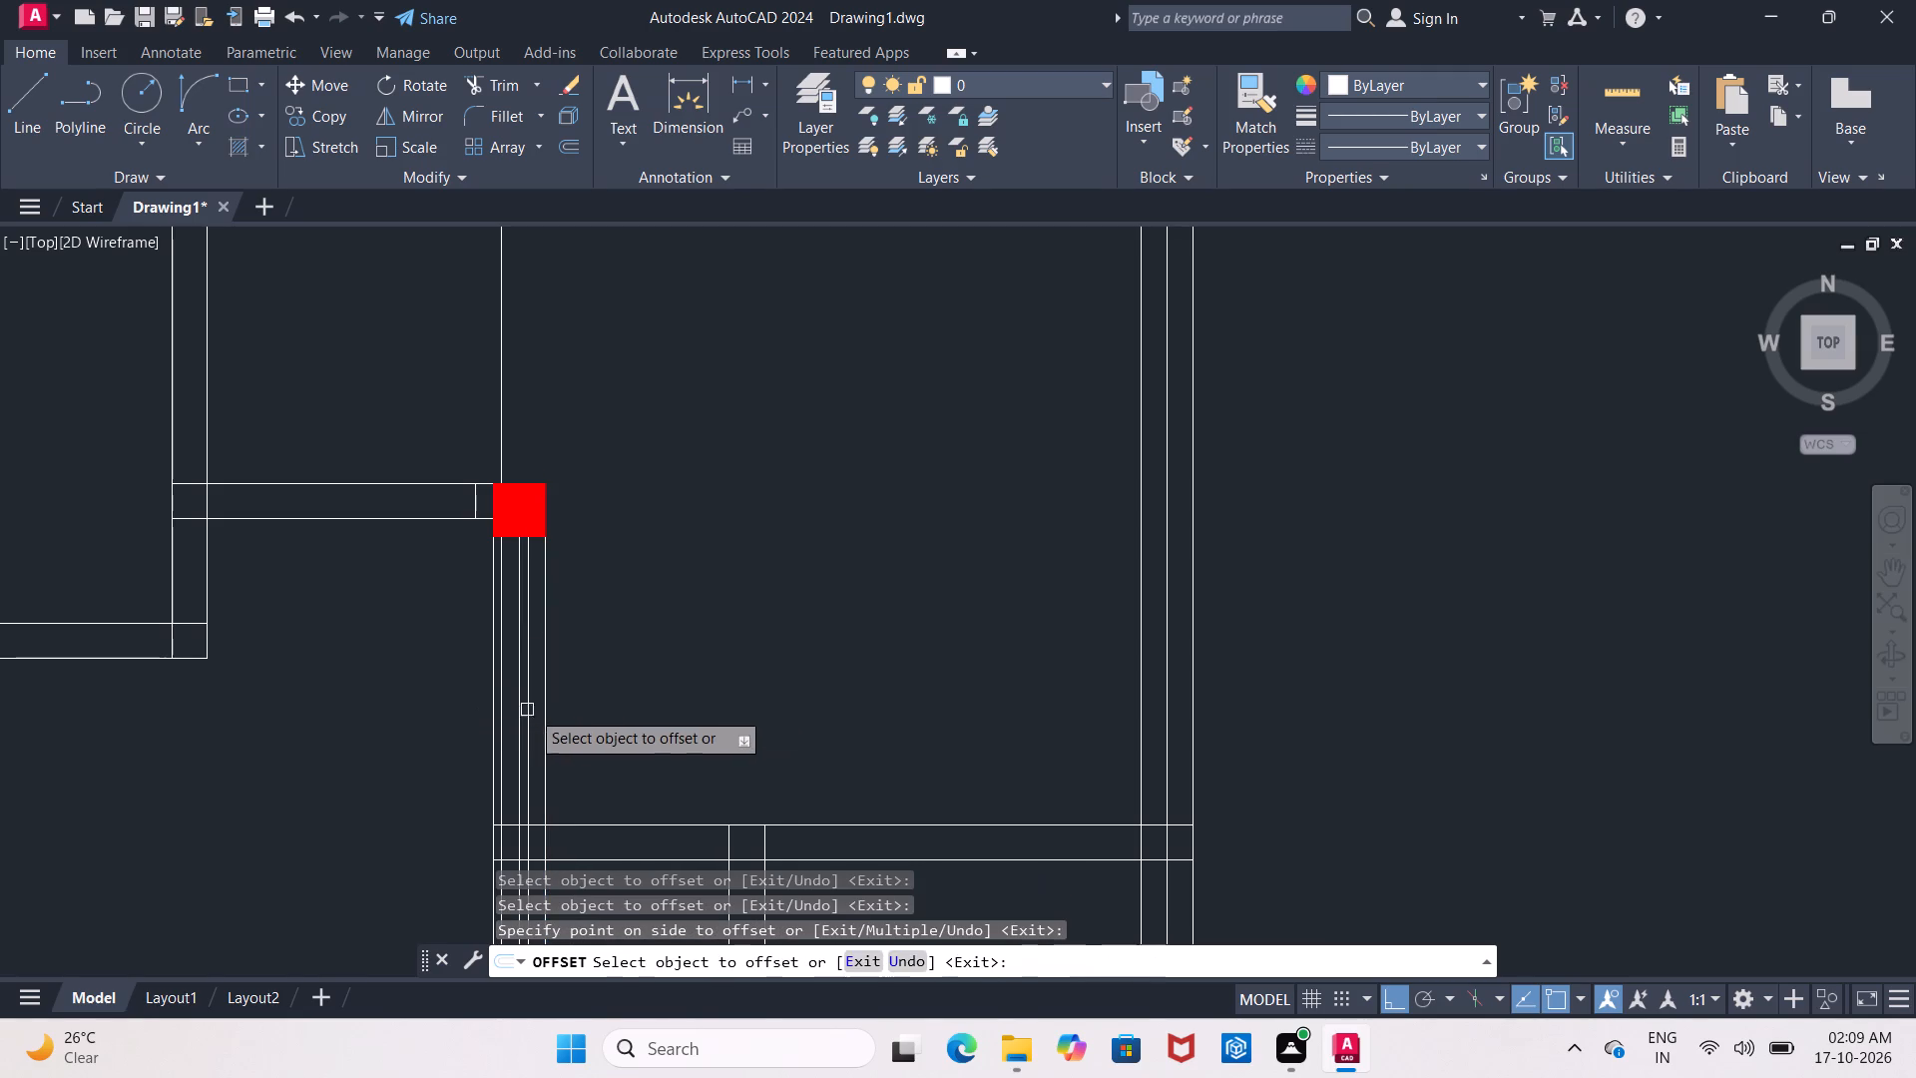
key("Escape")
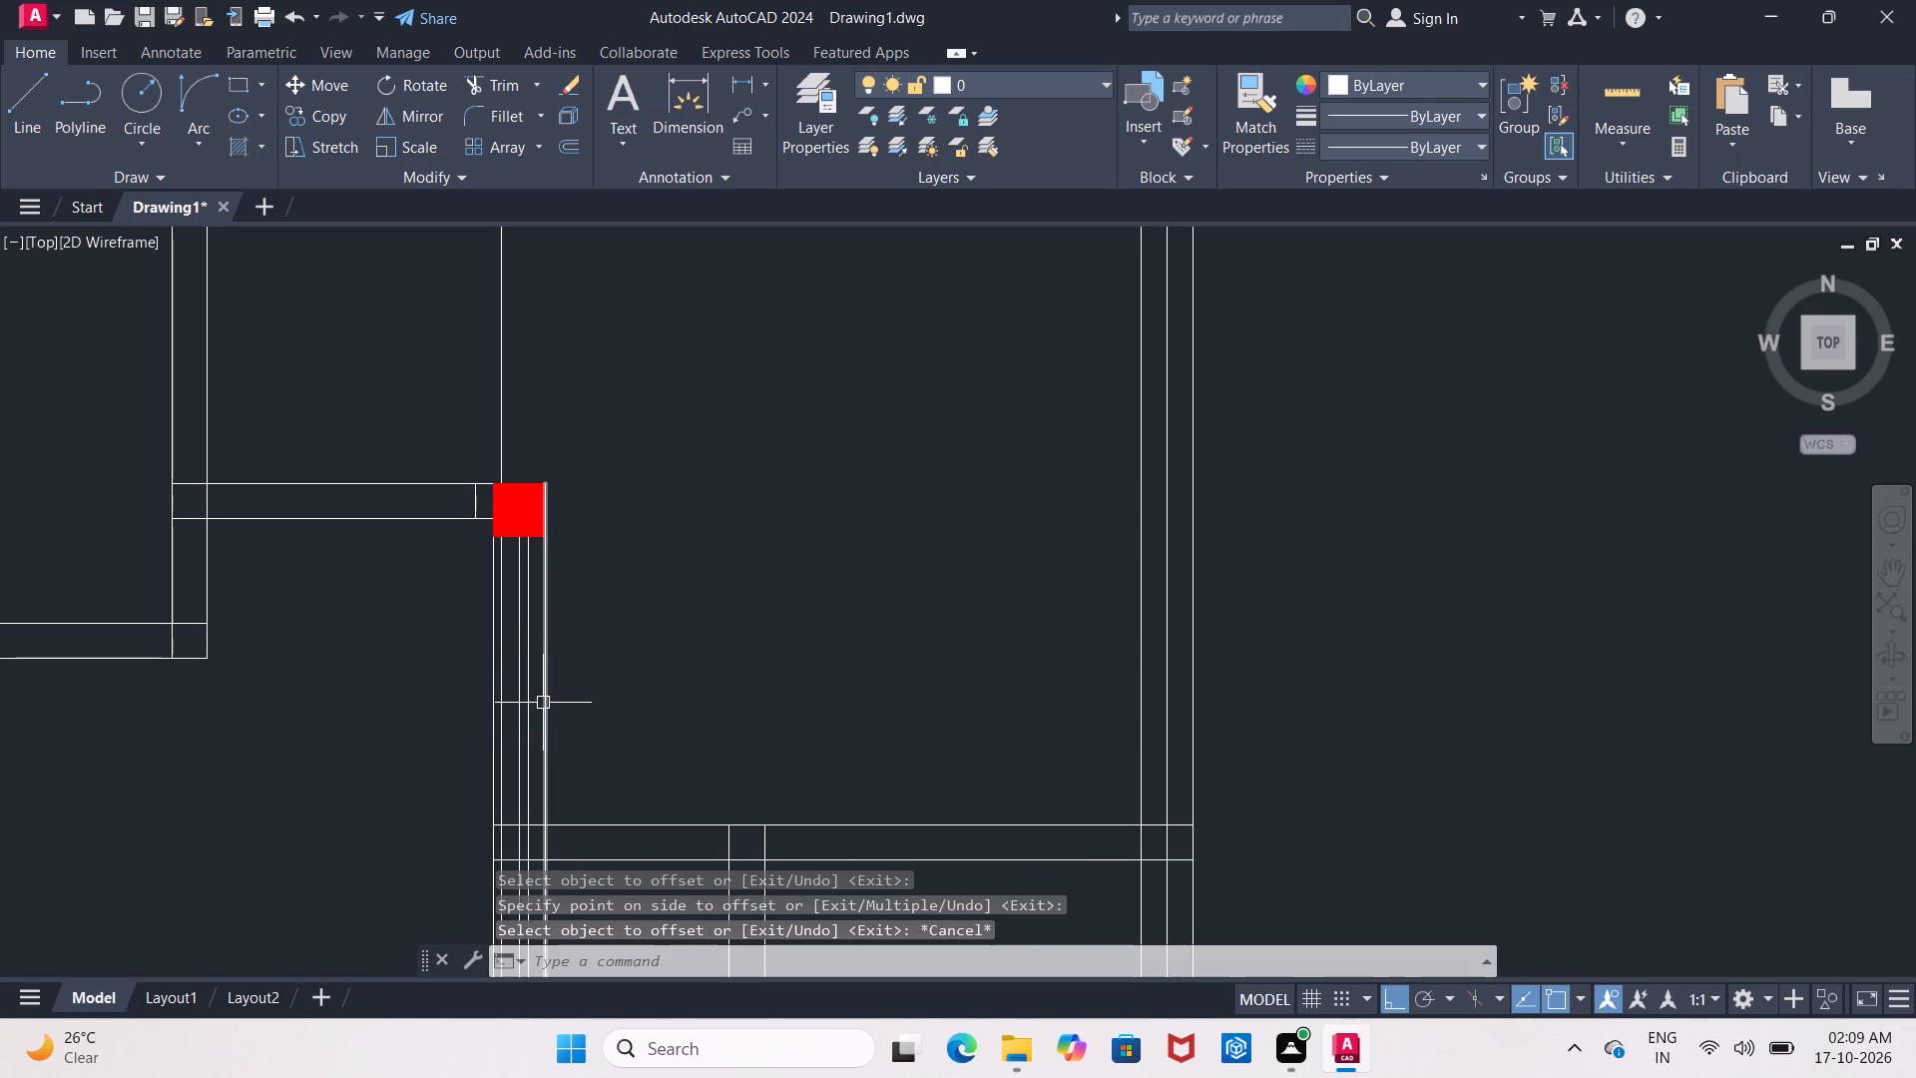
Erase the four face and helper lines of the middle vertical wall below the middle column, leaving only the centre line.
left_click(530, 690)
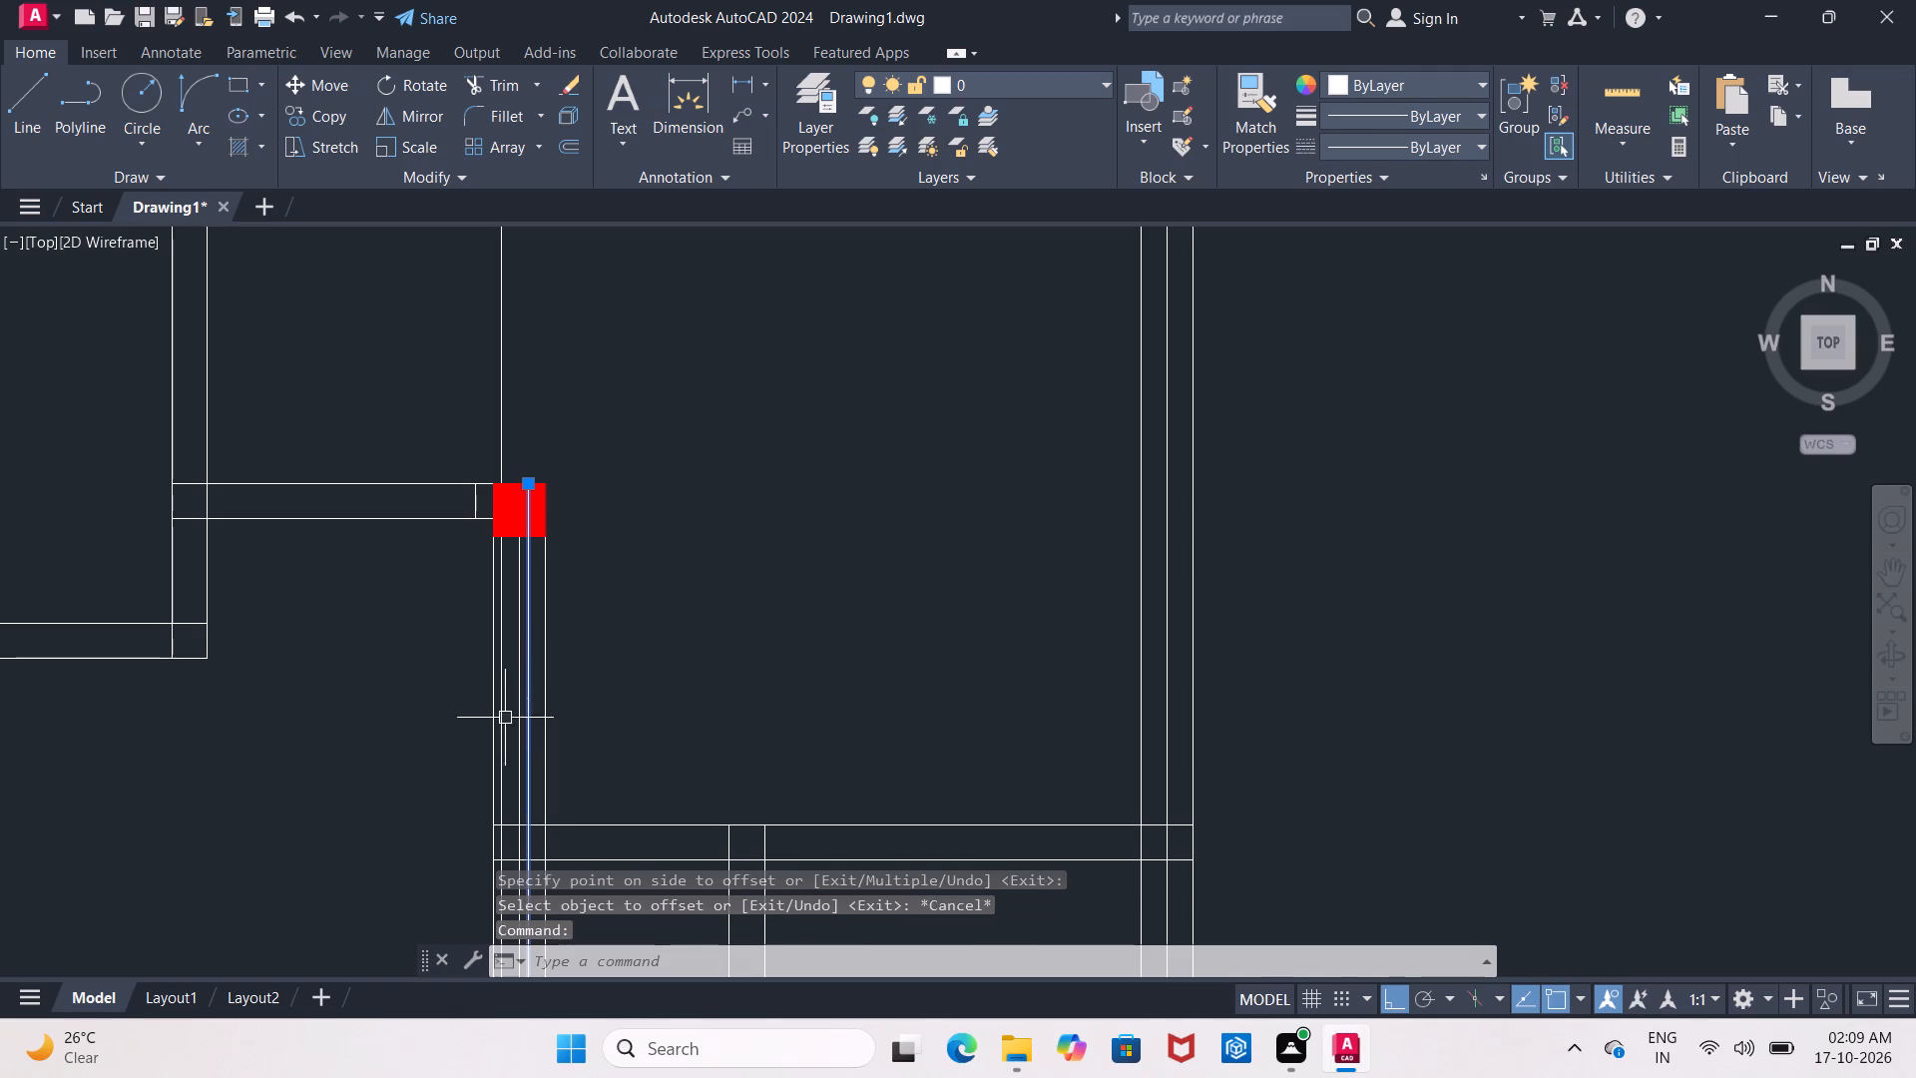
left_click(494, 727)
scroll(512, 748, "up", 2)
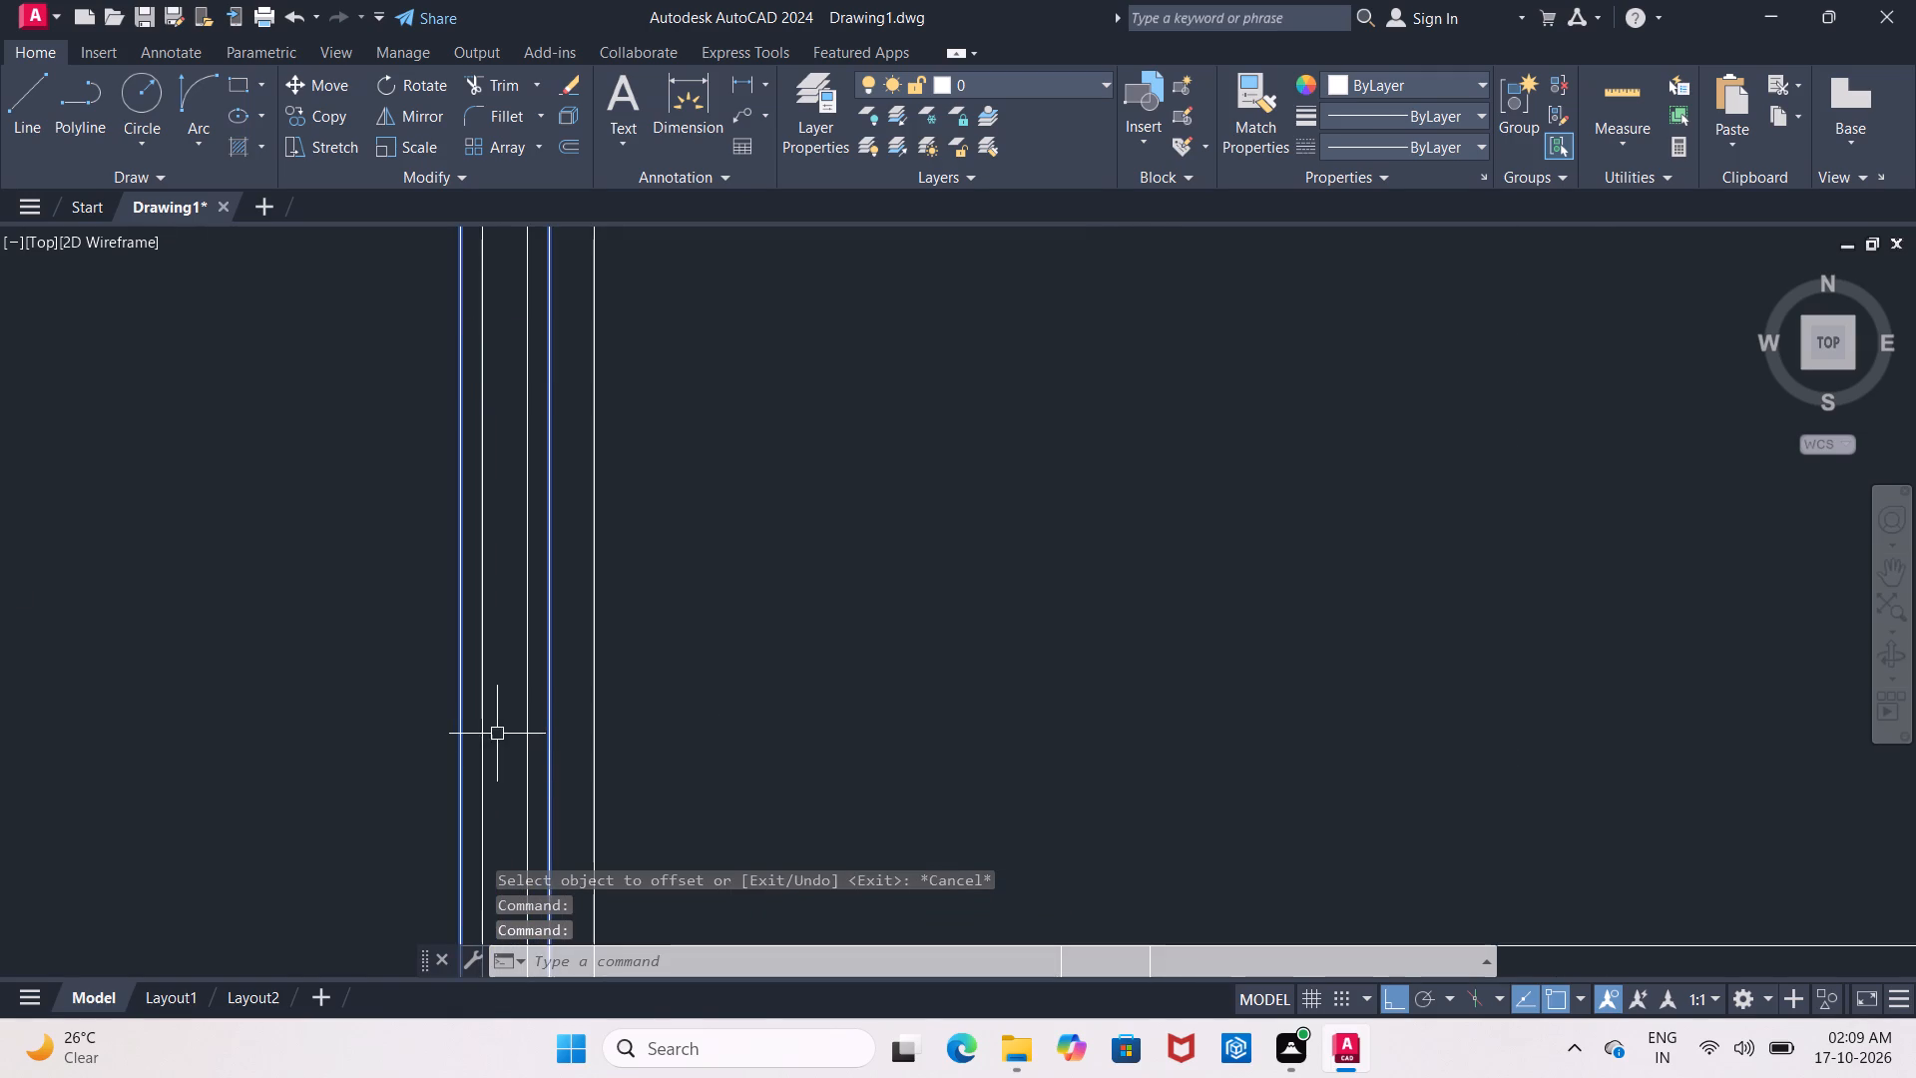
left_click(490, 731)
left_click(481, 738)
left_click(602, 727)
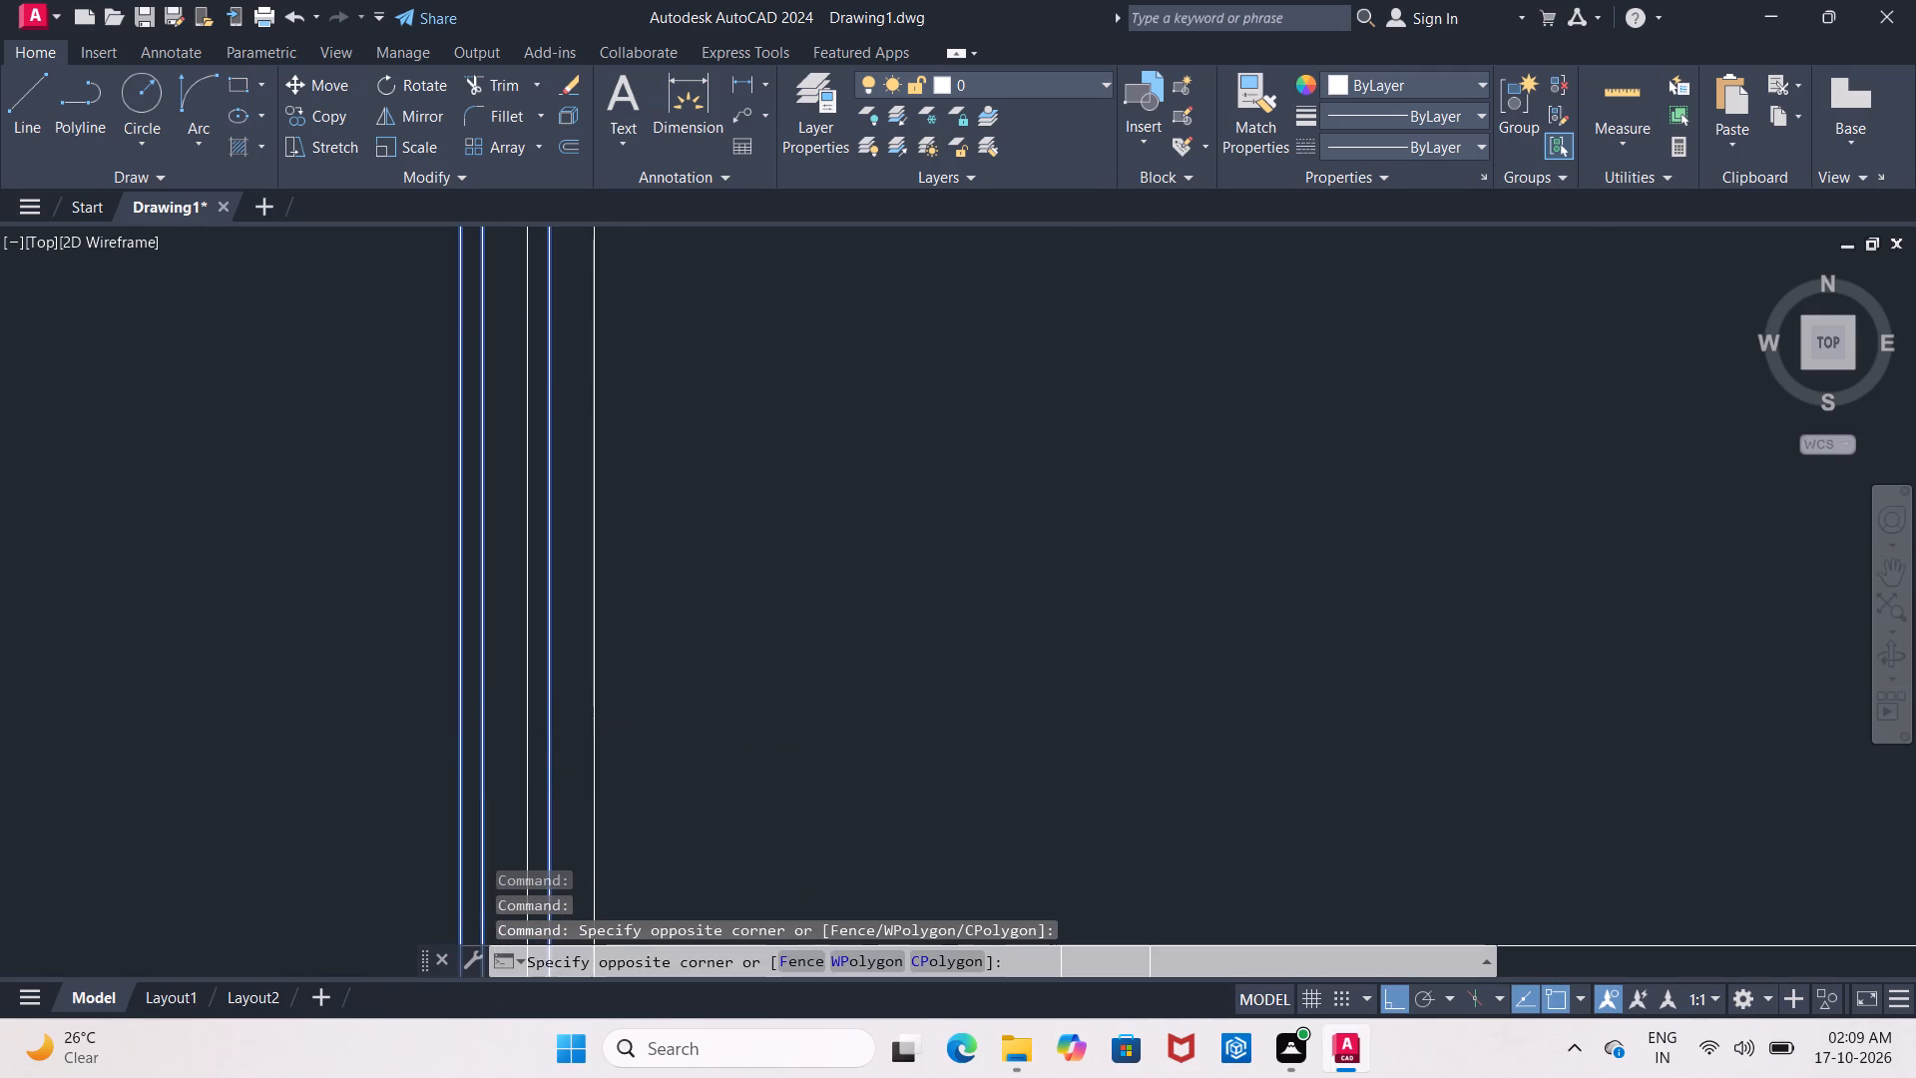
left_click(593, 734)
key("Delete")
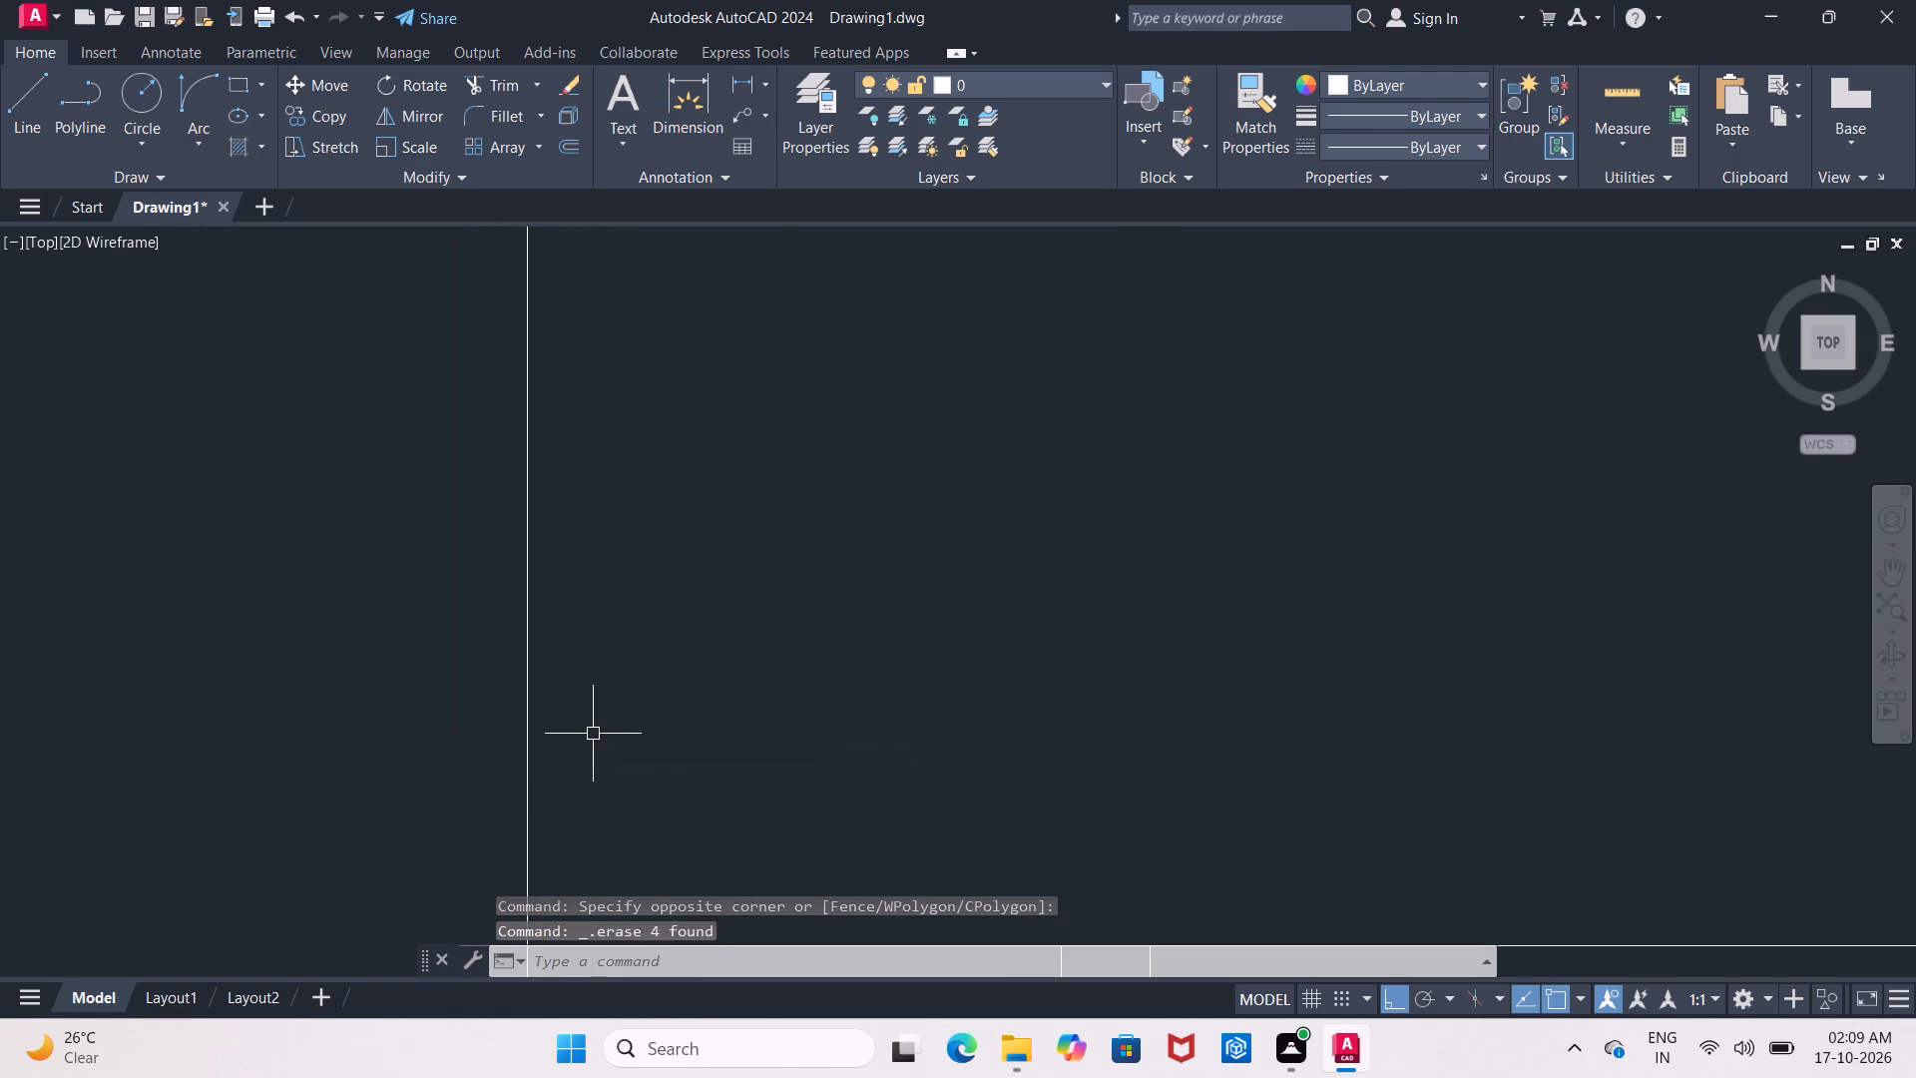
Erase the short vertical line closing the small horizontal wall just left of the middle column.
scroll(592, 734, "down", 5)
middle_click_drag(628, 710, 621, 539)
scroll(582, 521, "up", 2)
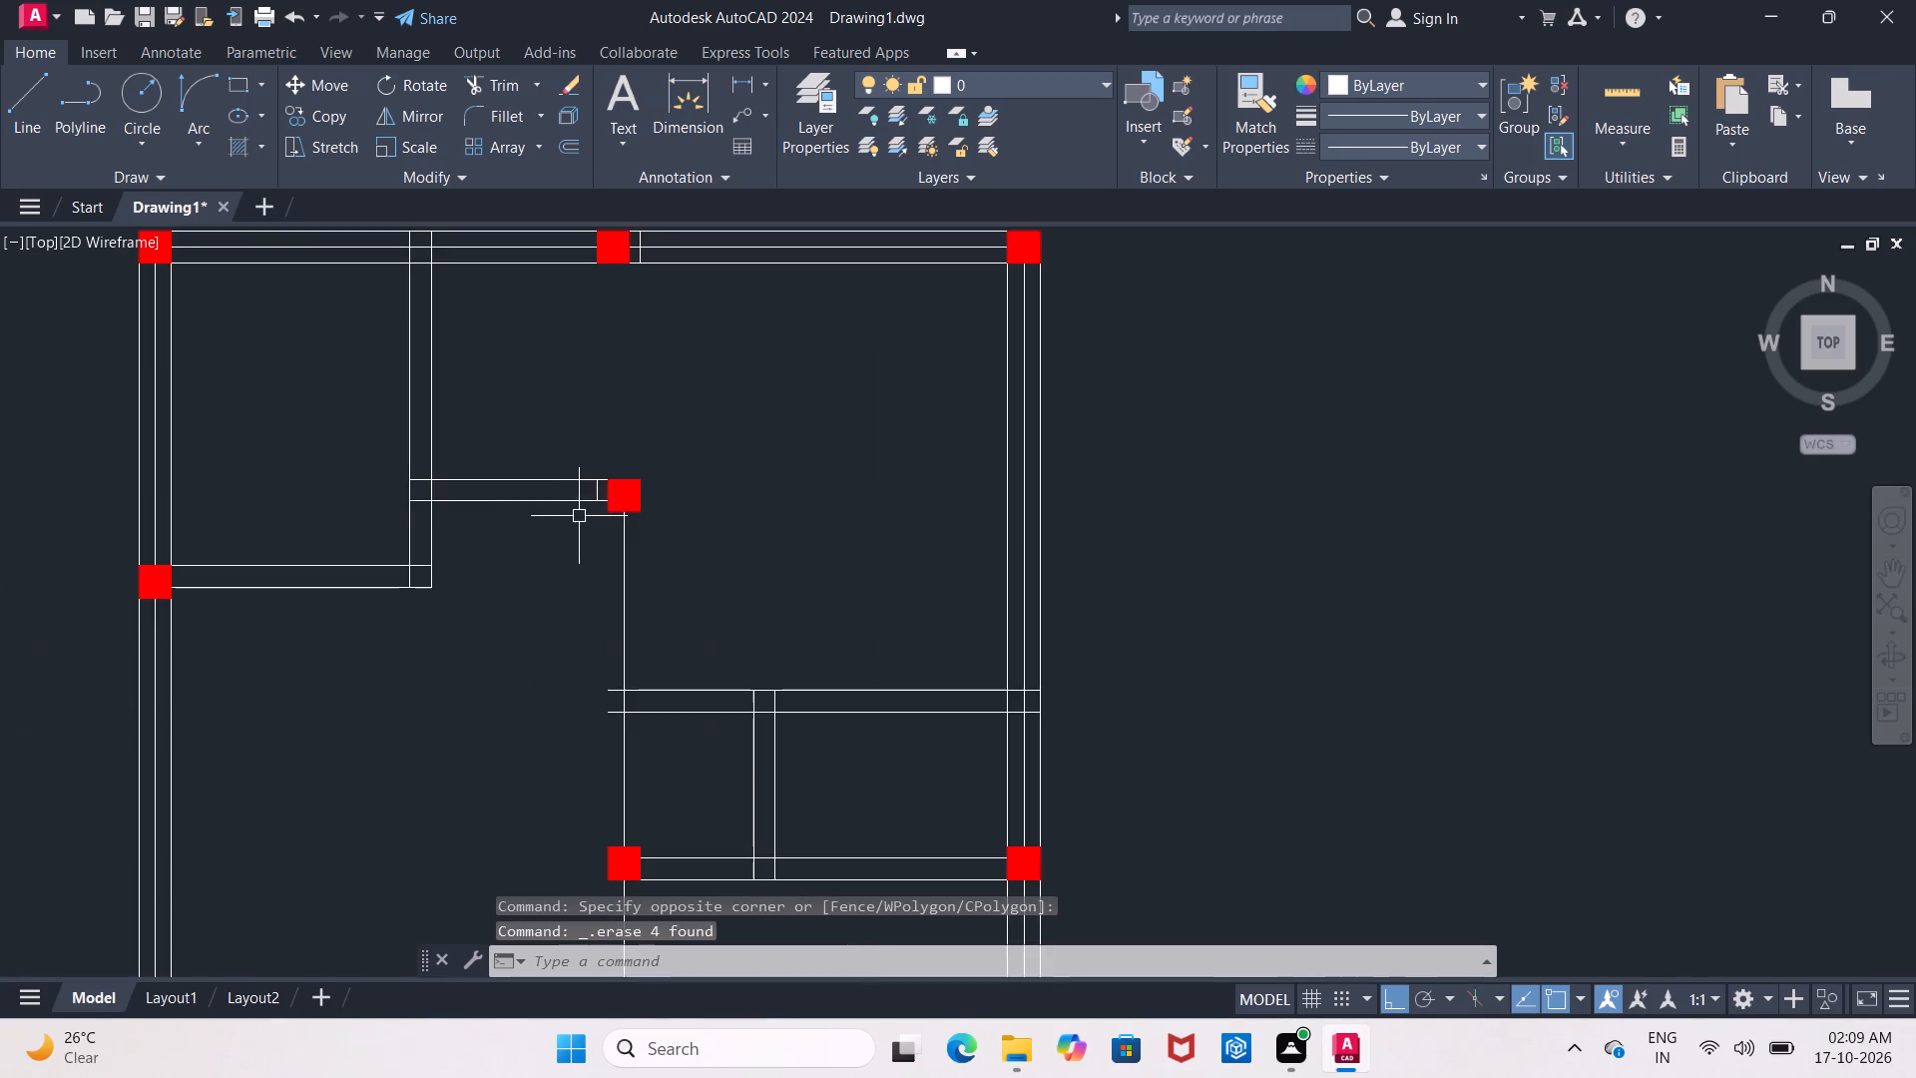
scroll(579, 516, "up", 2)
left_click(606, 471)
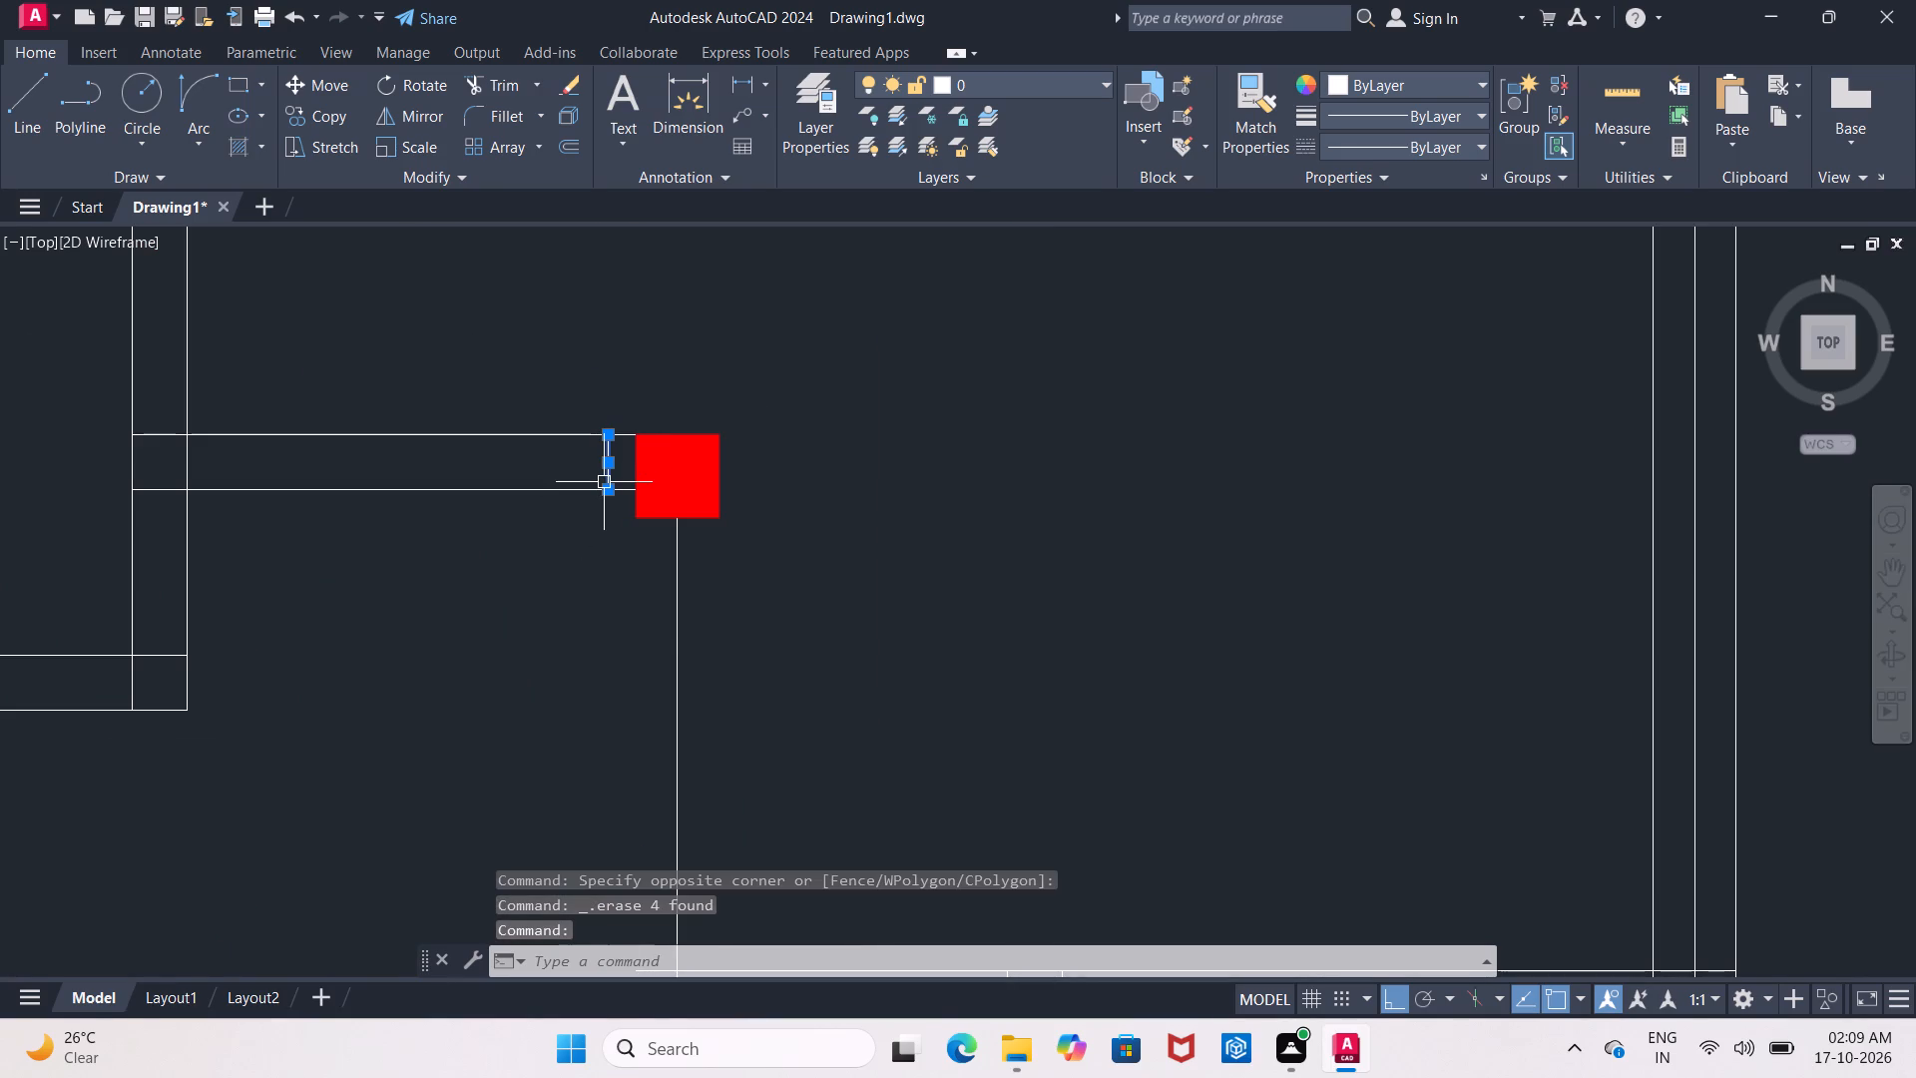
key("Delete")
Stretch the upper end of the middle vertical centre line 2' upward past the middle column.
scroll(727, 457, "down", 2)
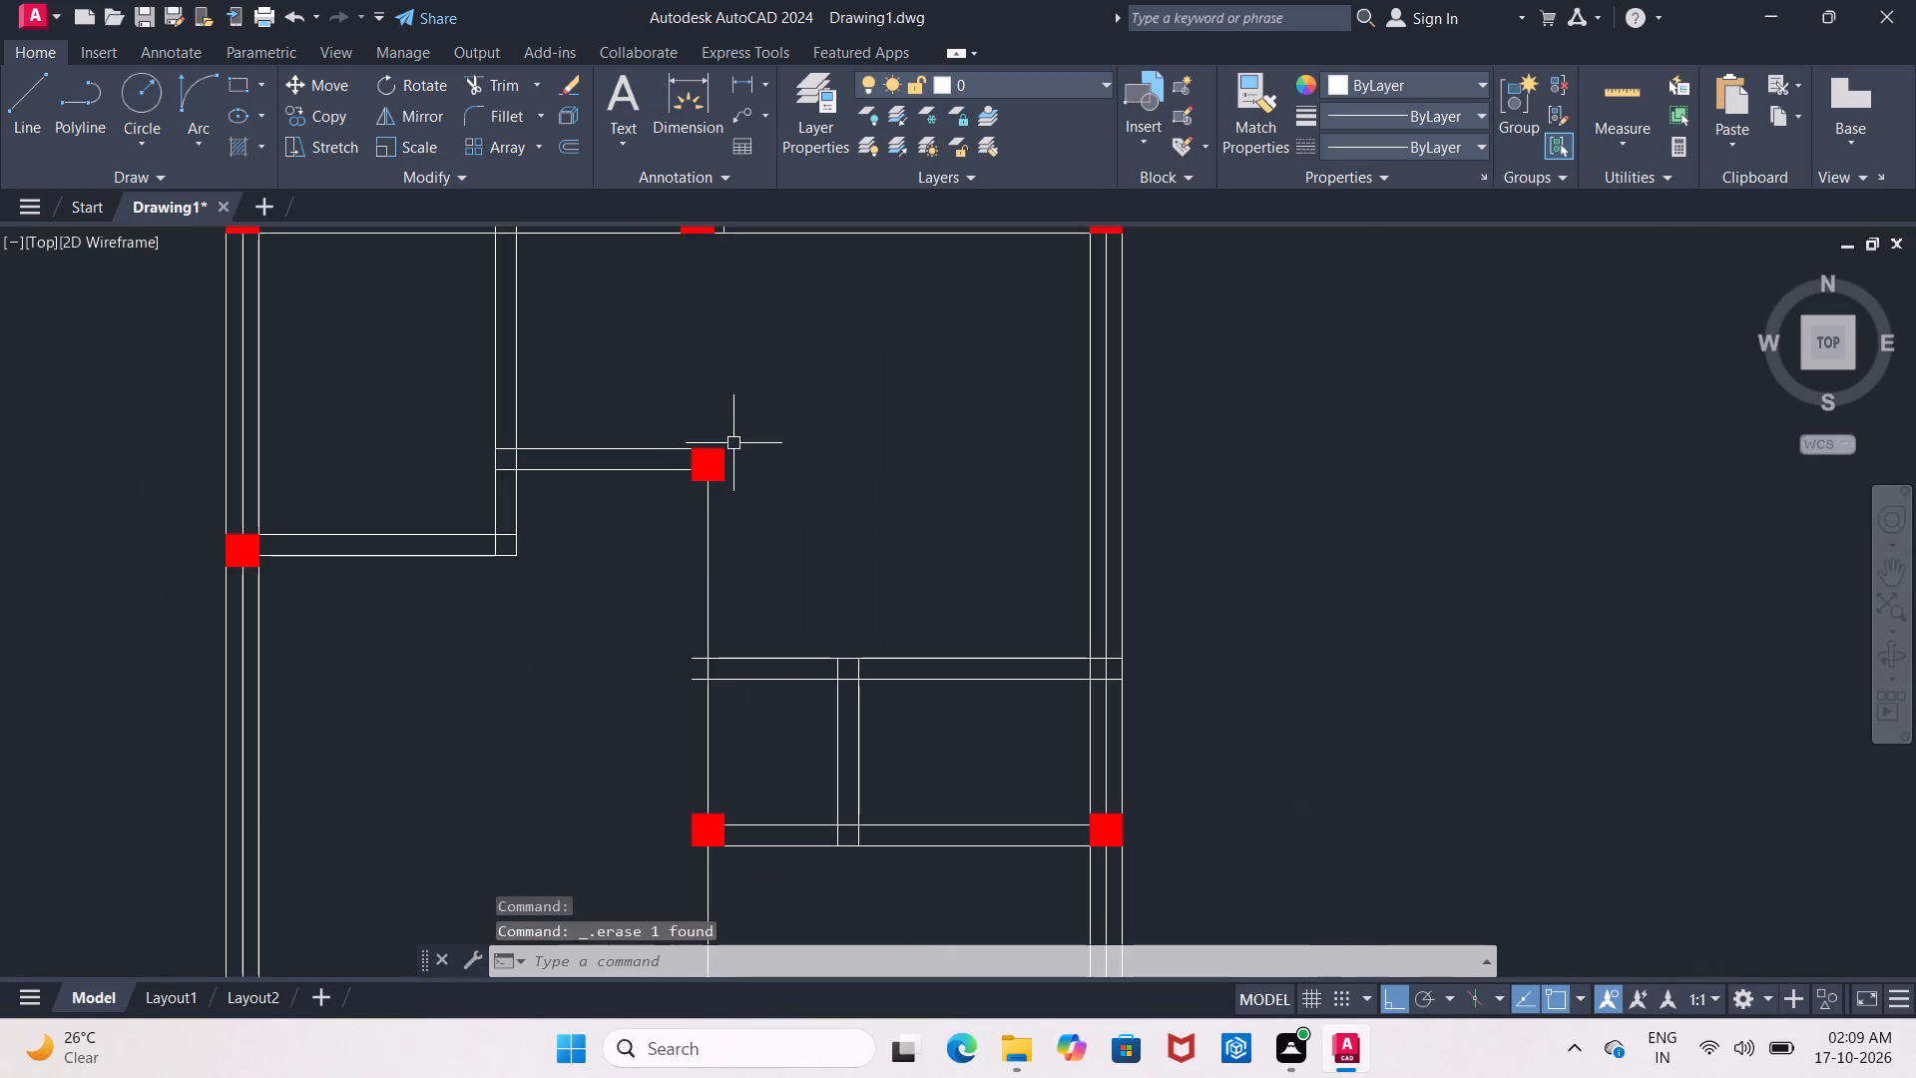
scroll(733, 442, "down", 1)
scroll(745, 442, "up", 1)
scroll(744, 442, "down", 1)
left_click(718, 511)
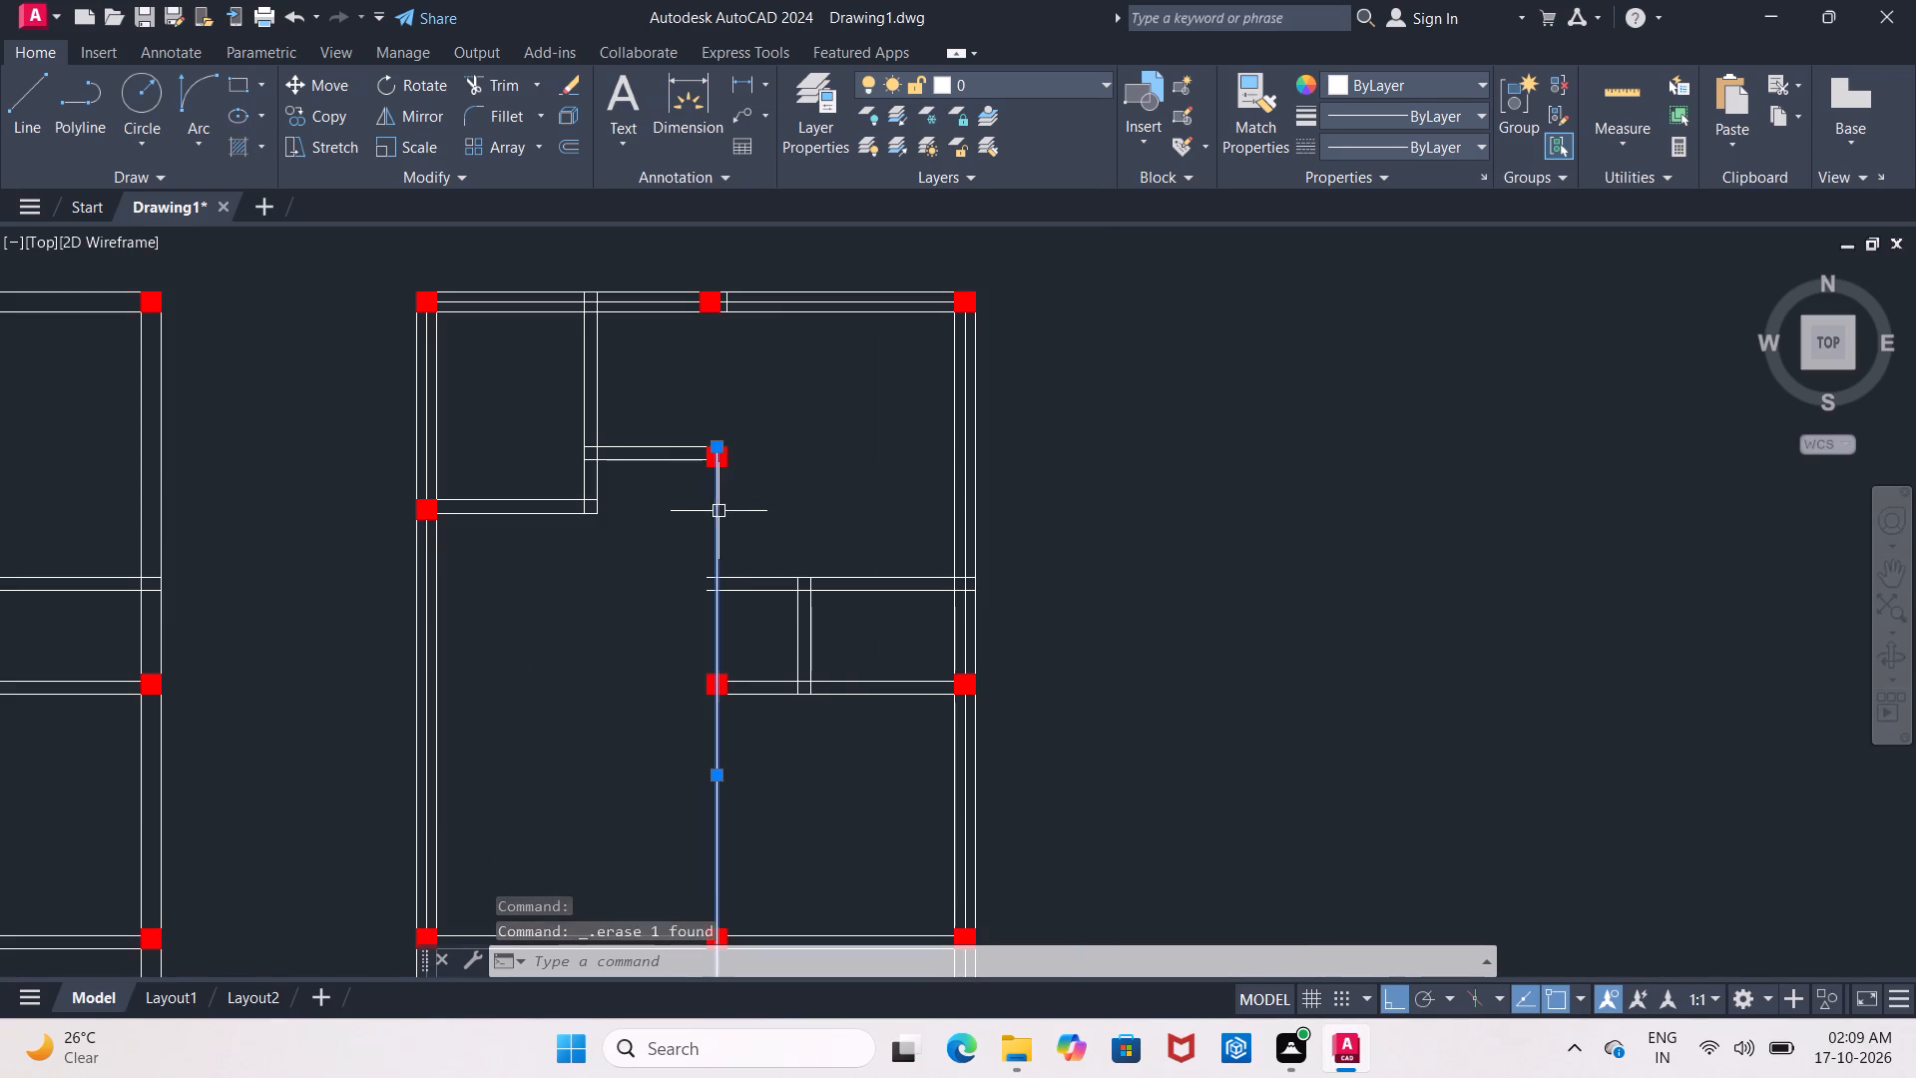
scroll(802, 475, "up", 1)
left_click(666, 430)
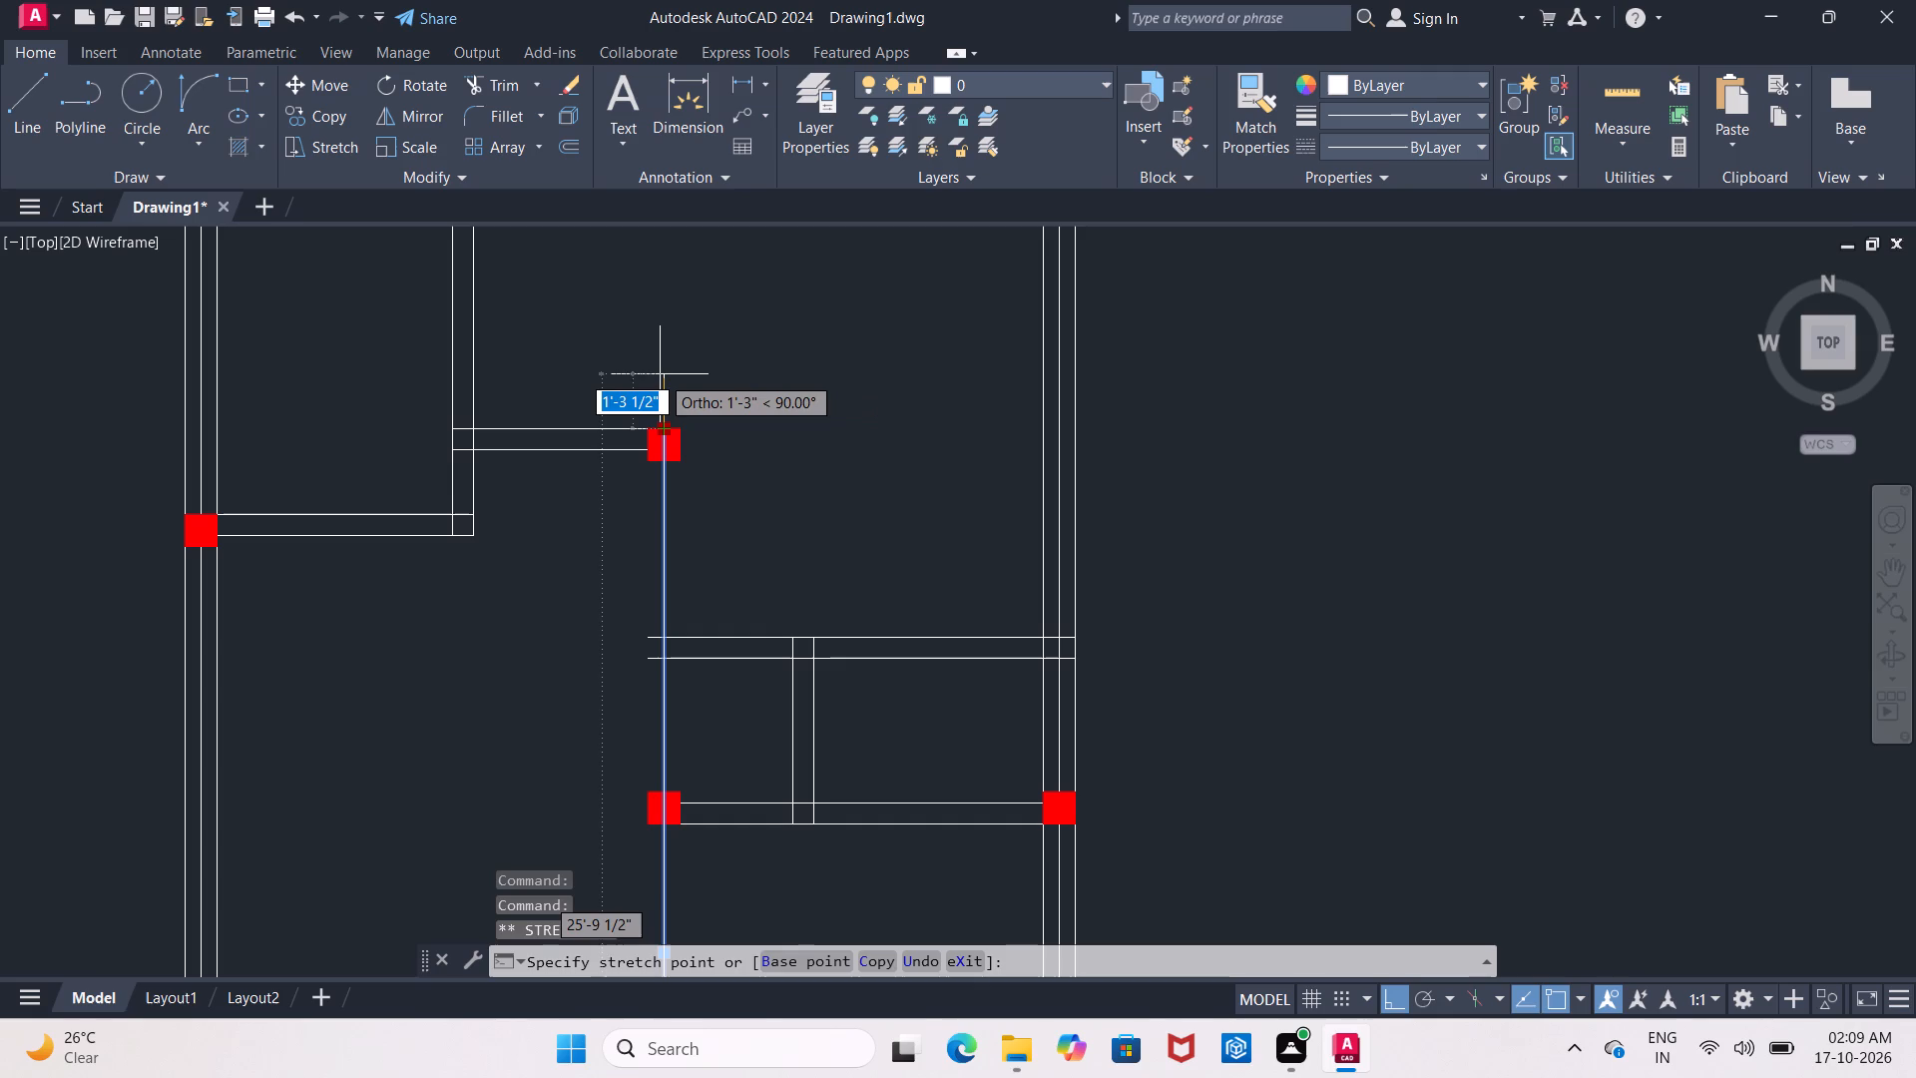
type("2'")
key("Return")
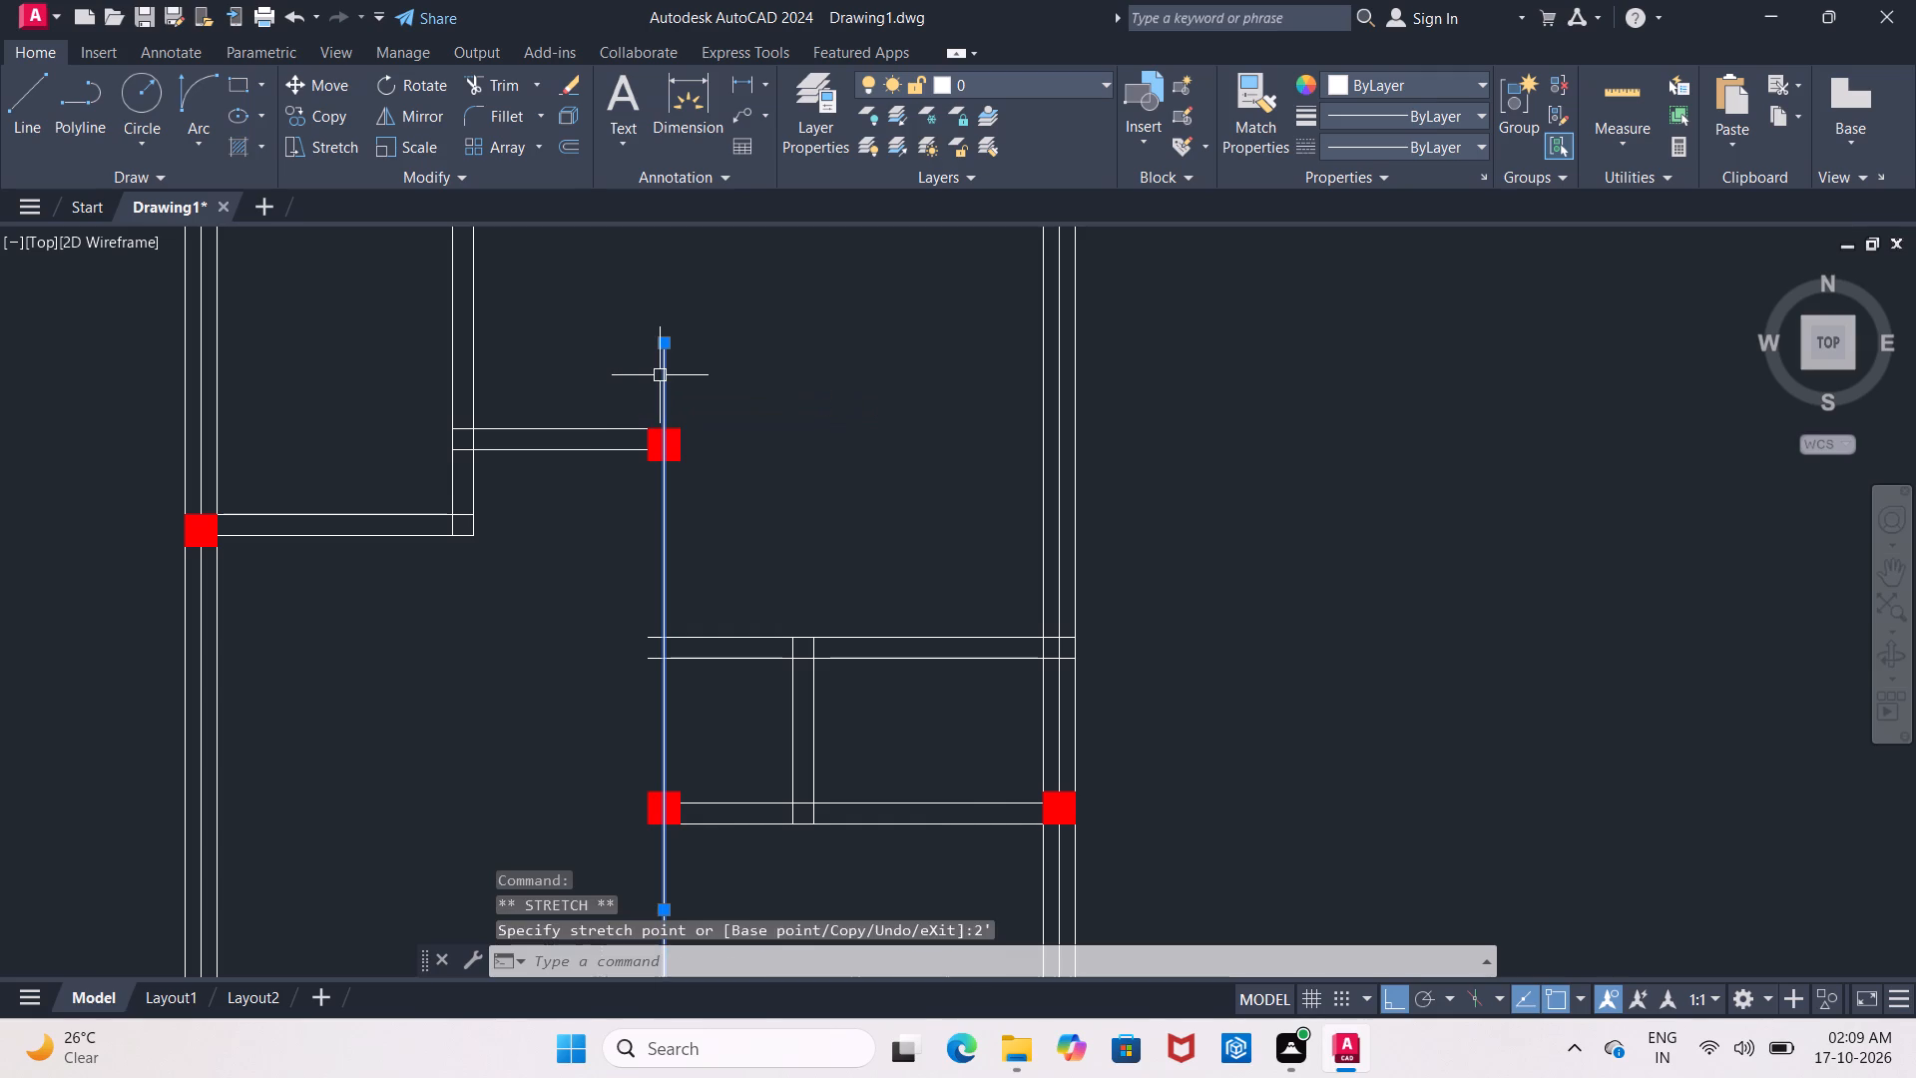
left_click(742, 490)
middle_click_drag(743, 481, 759, 381)
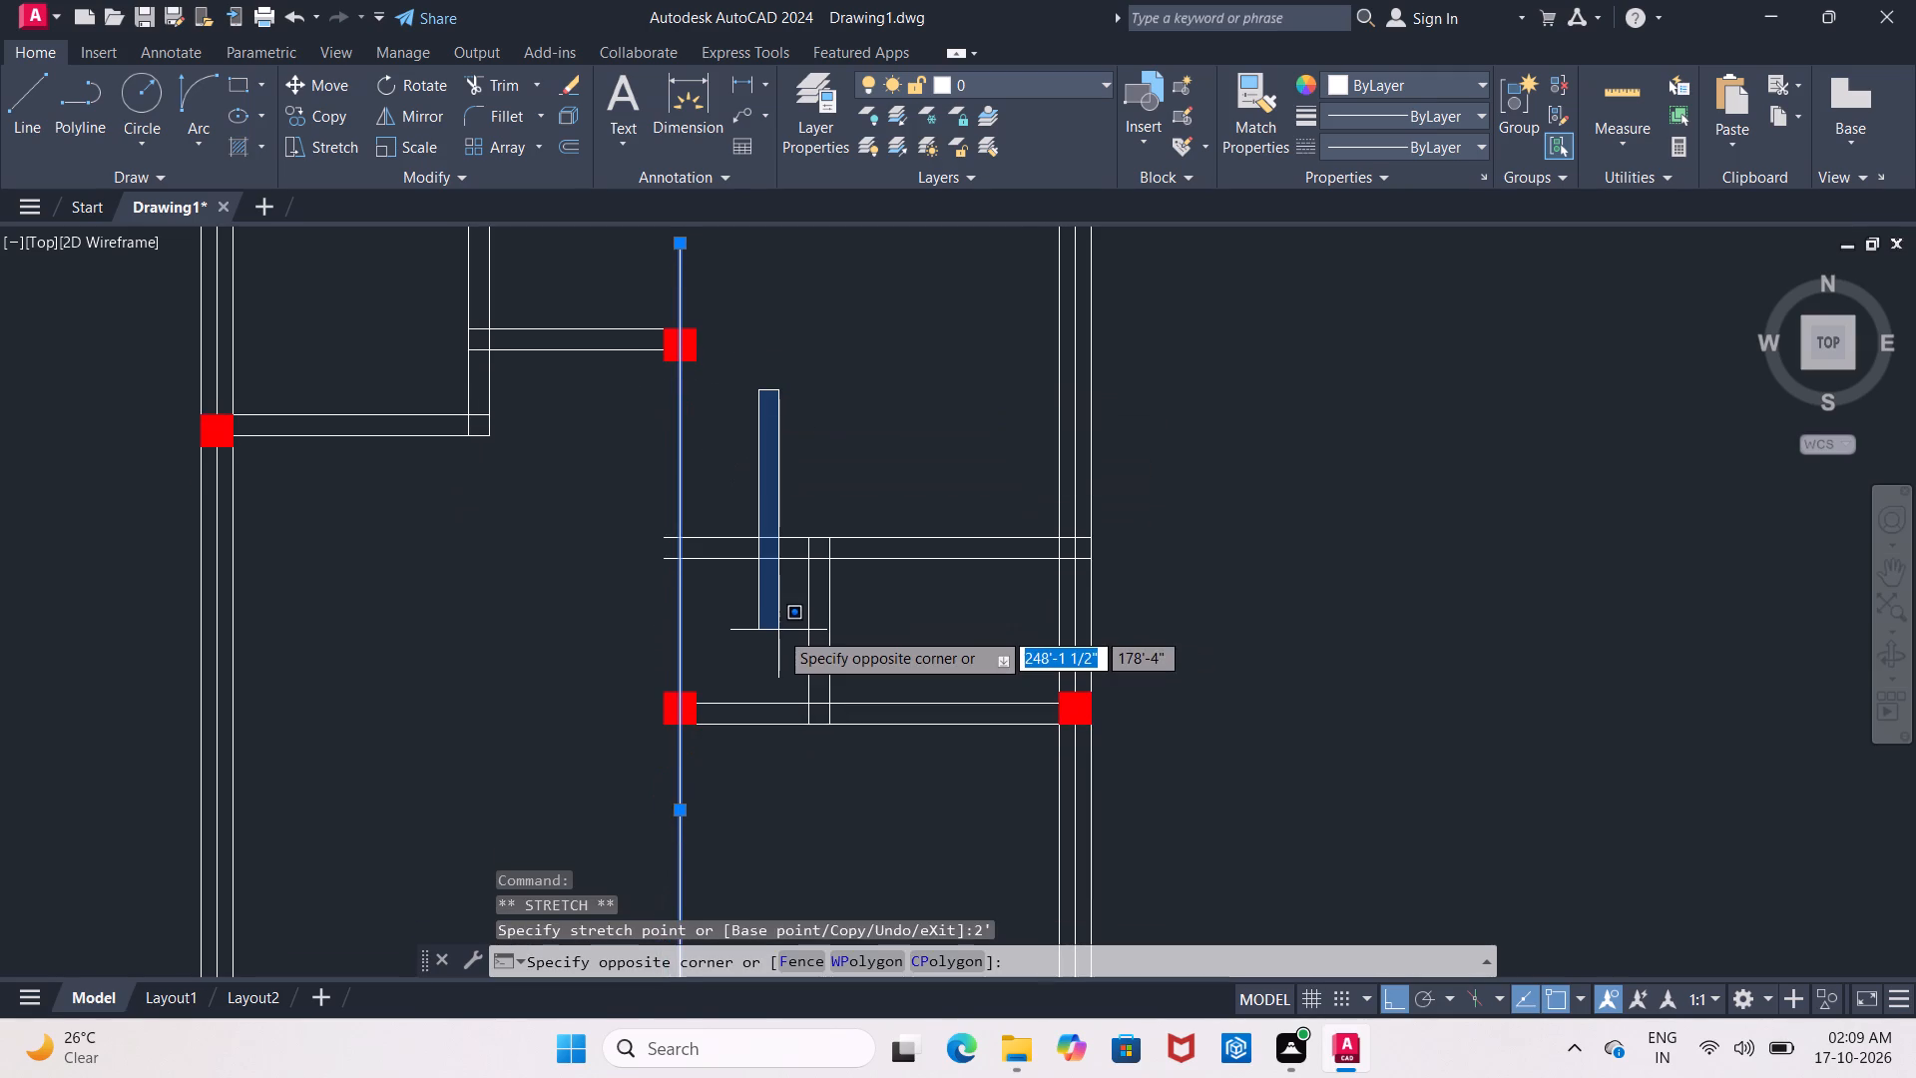
key("Escape")
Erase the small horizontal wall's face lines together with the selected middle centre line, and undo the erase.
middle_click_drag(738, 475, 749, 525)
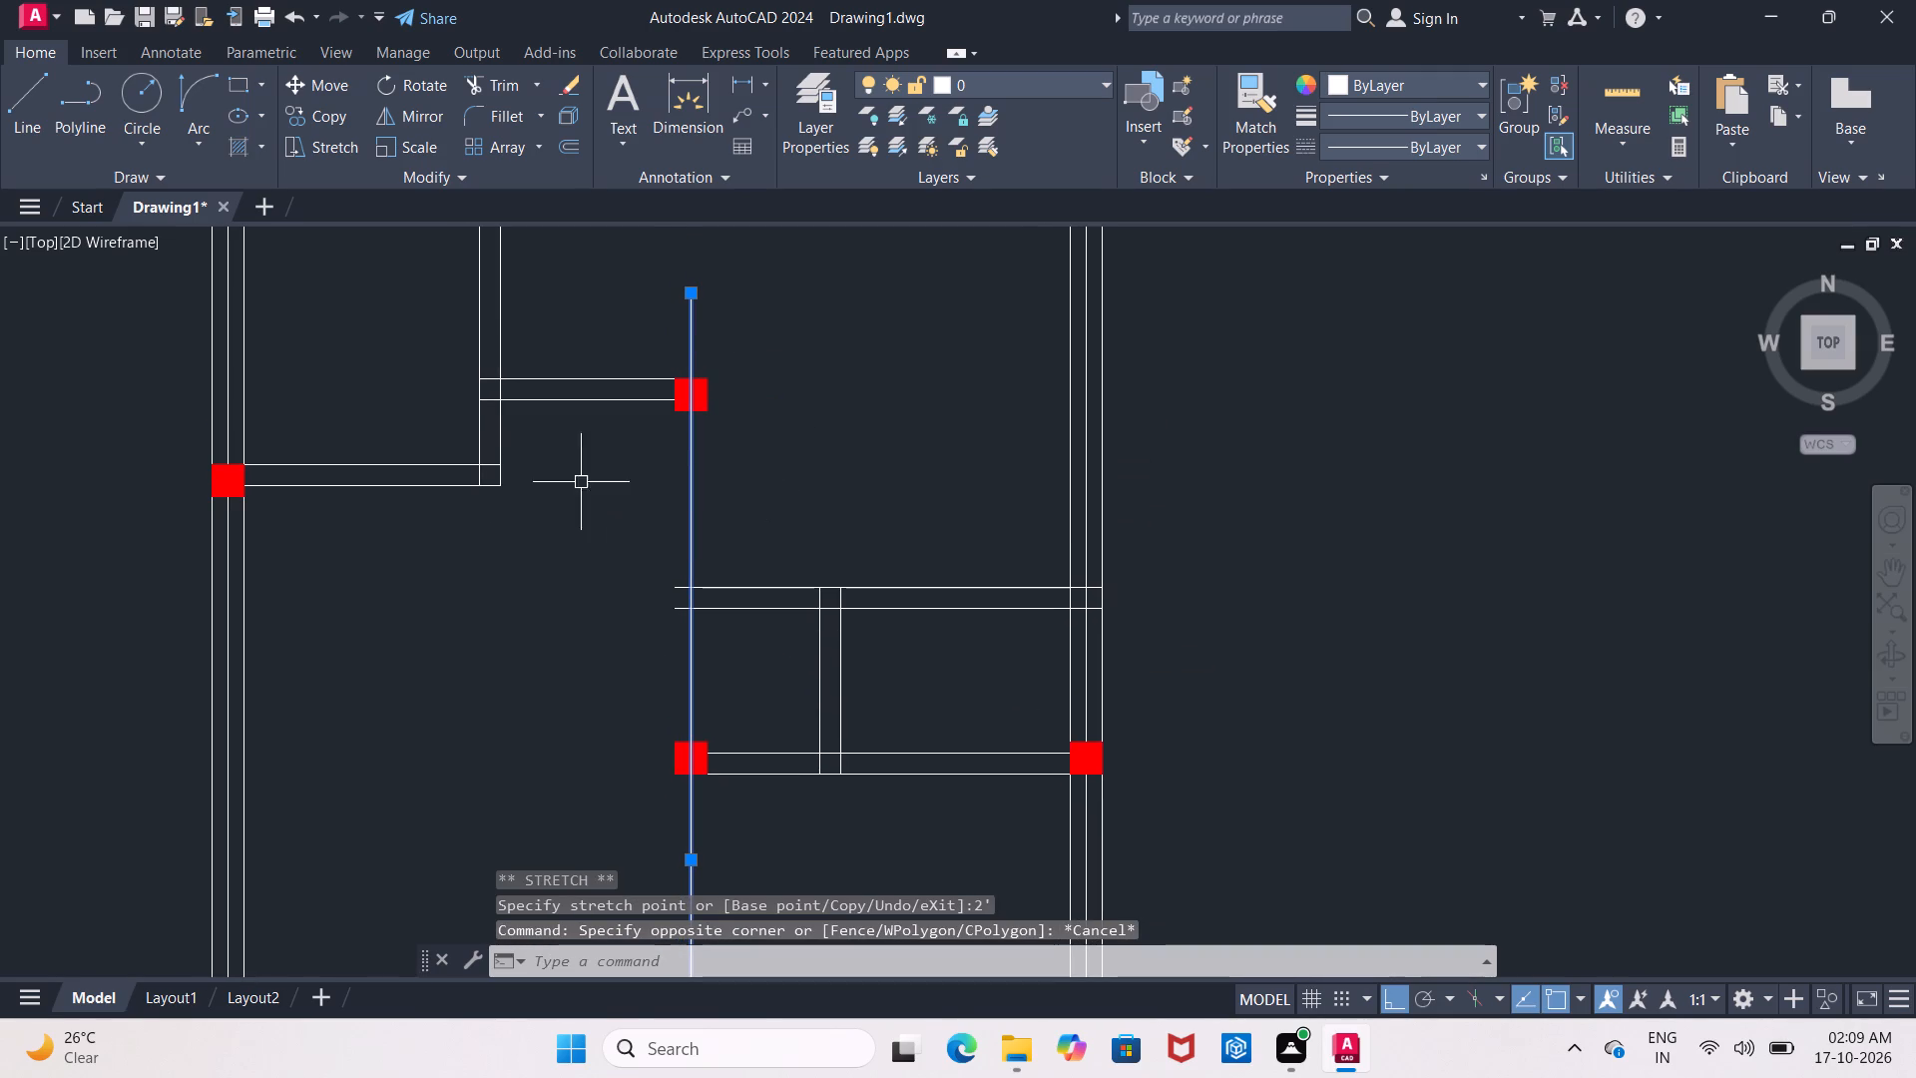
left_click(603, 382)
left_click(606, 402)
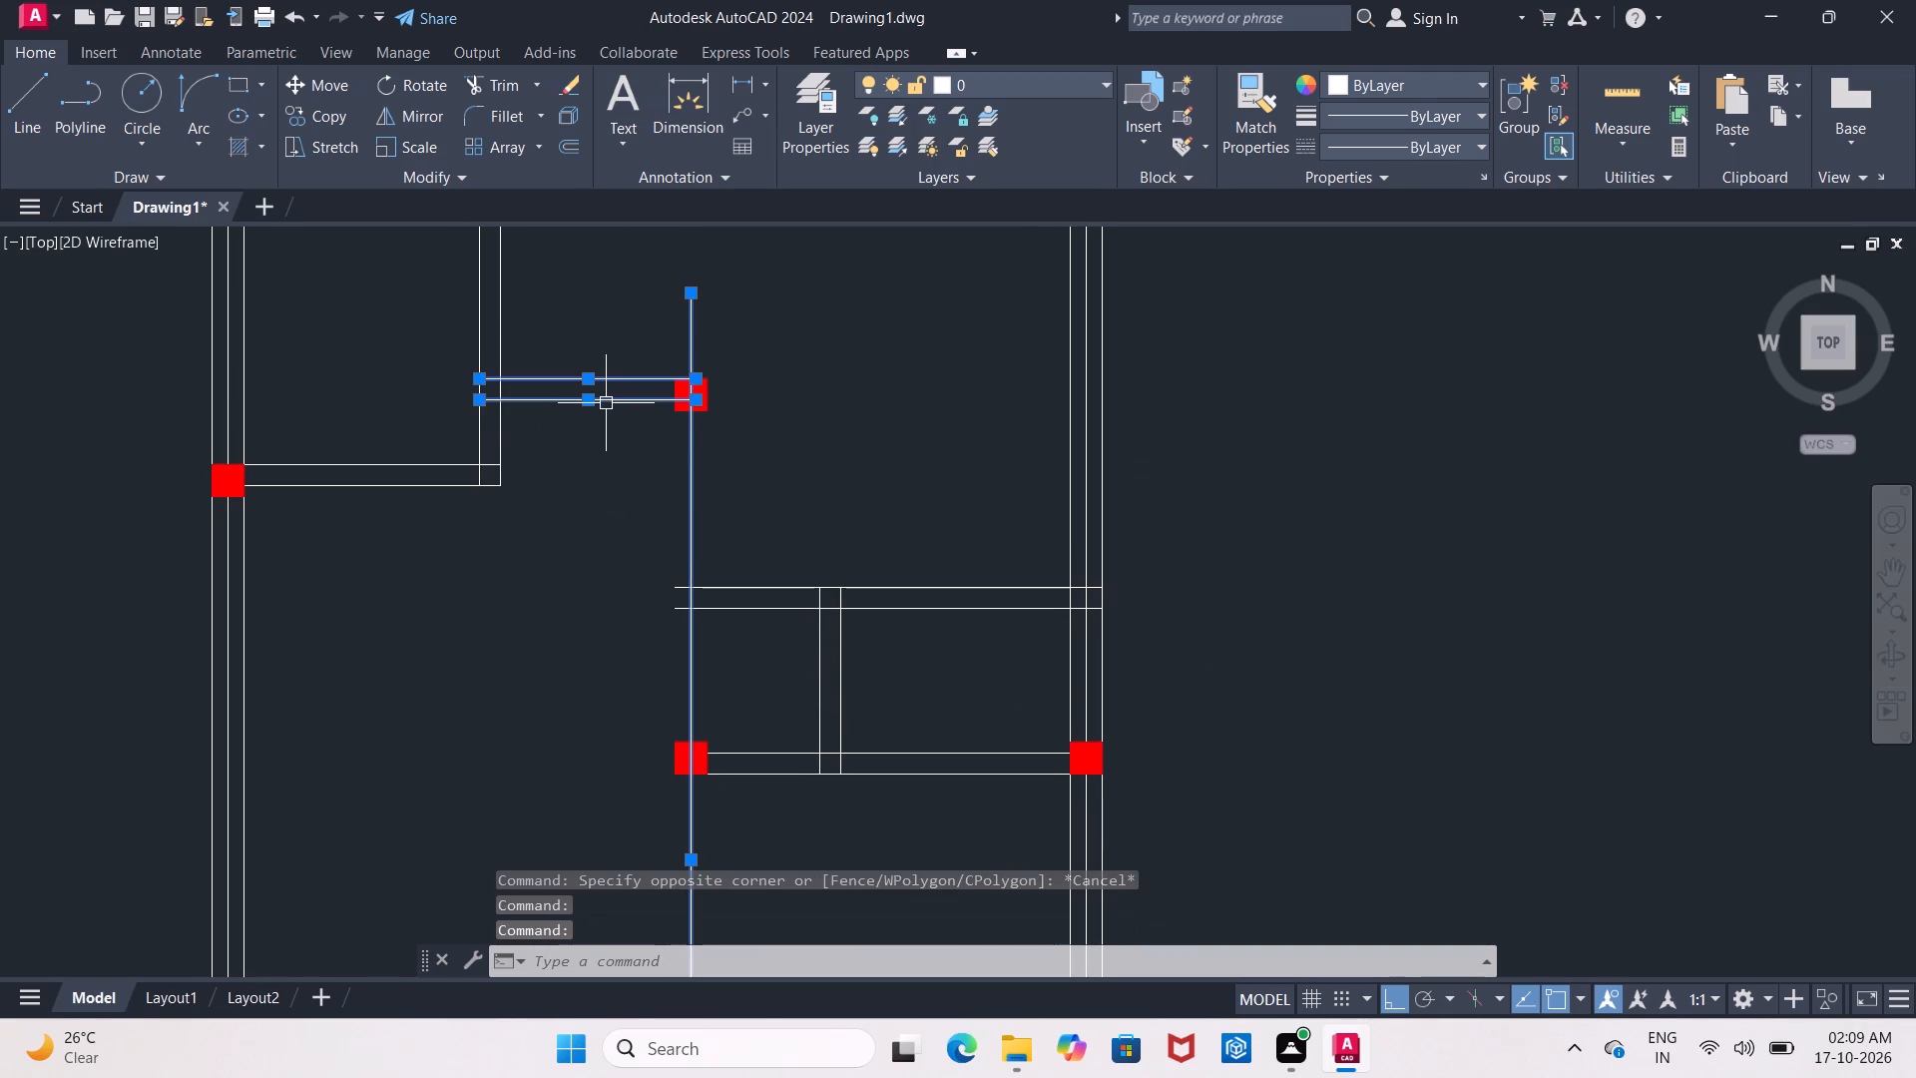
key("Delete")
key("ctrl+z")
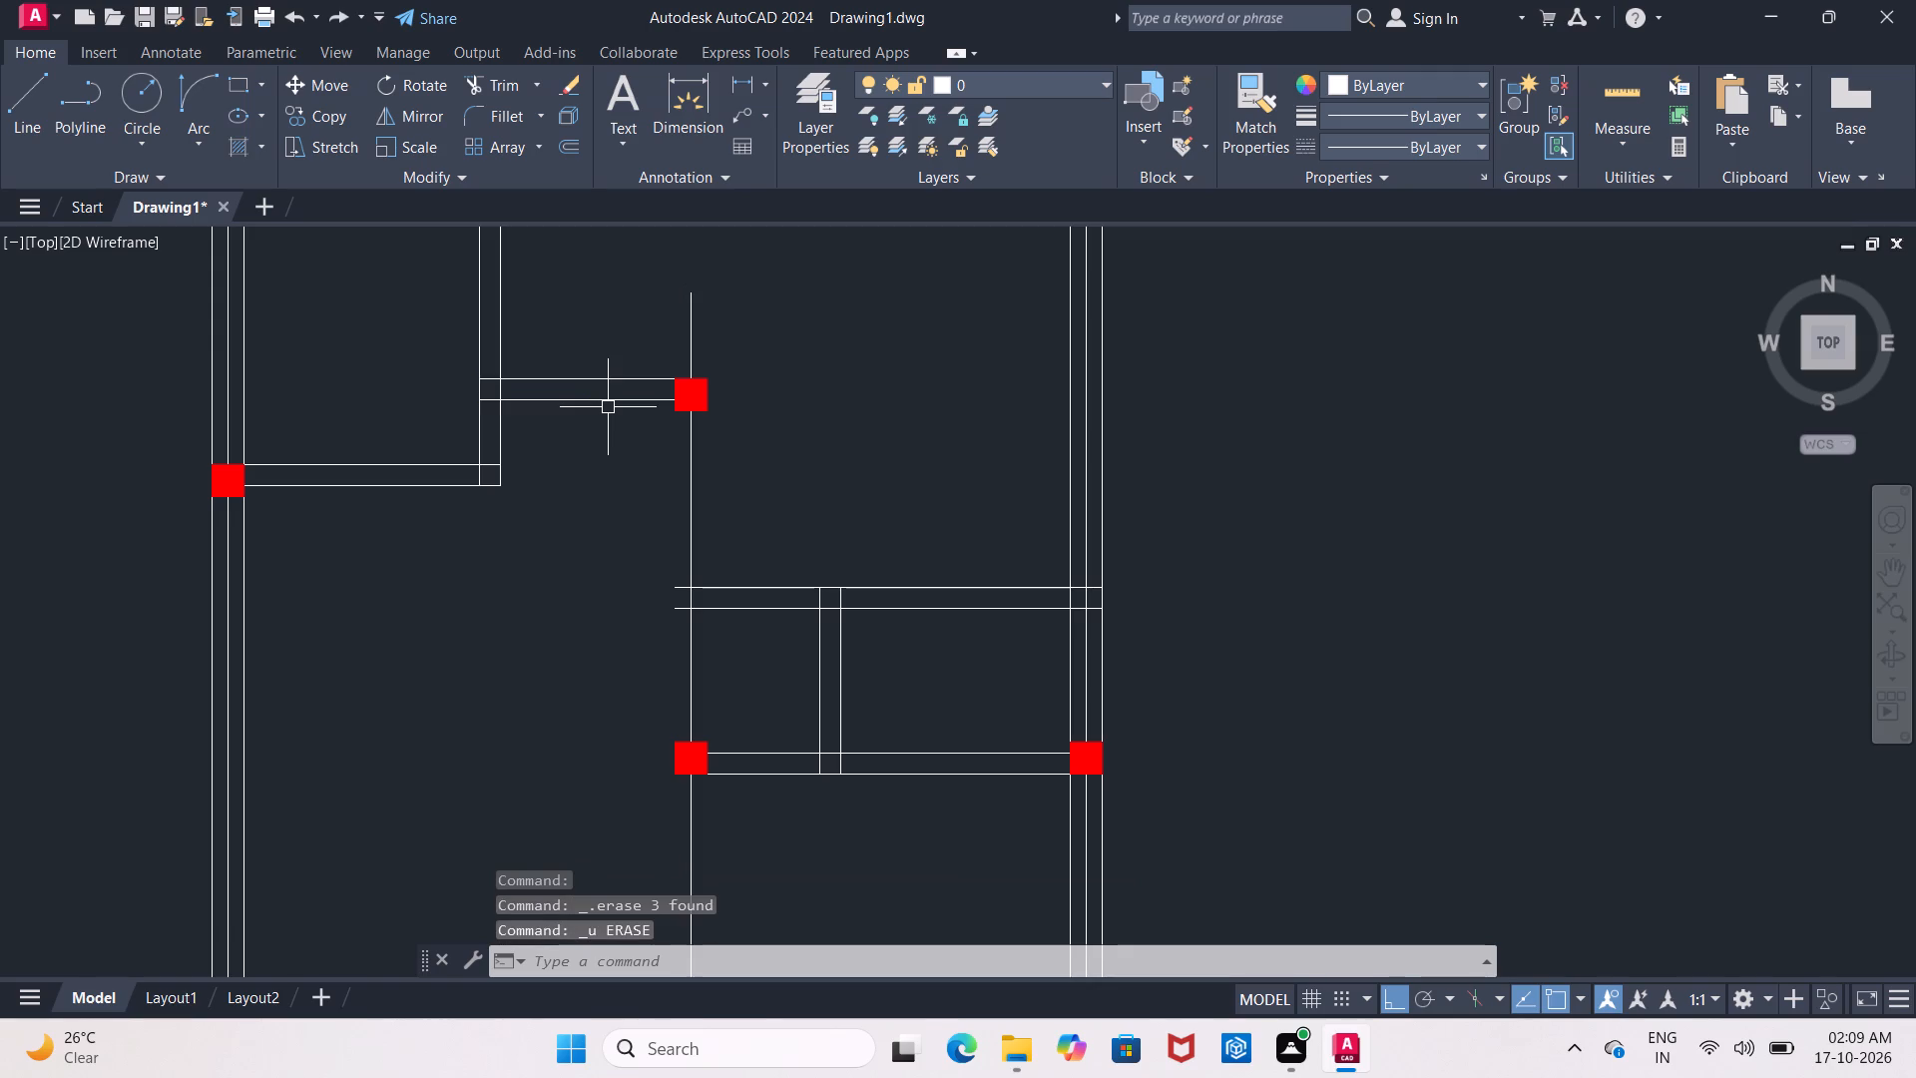
Erase only the two face lines of the small horizontal wall left of the middle column.
scroll(676, 378, "up", 1)
left_click(613, 376)
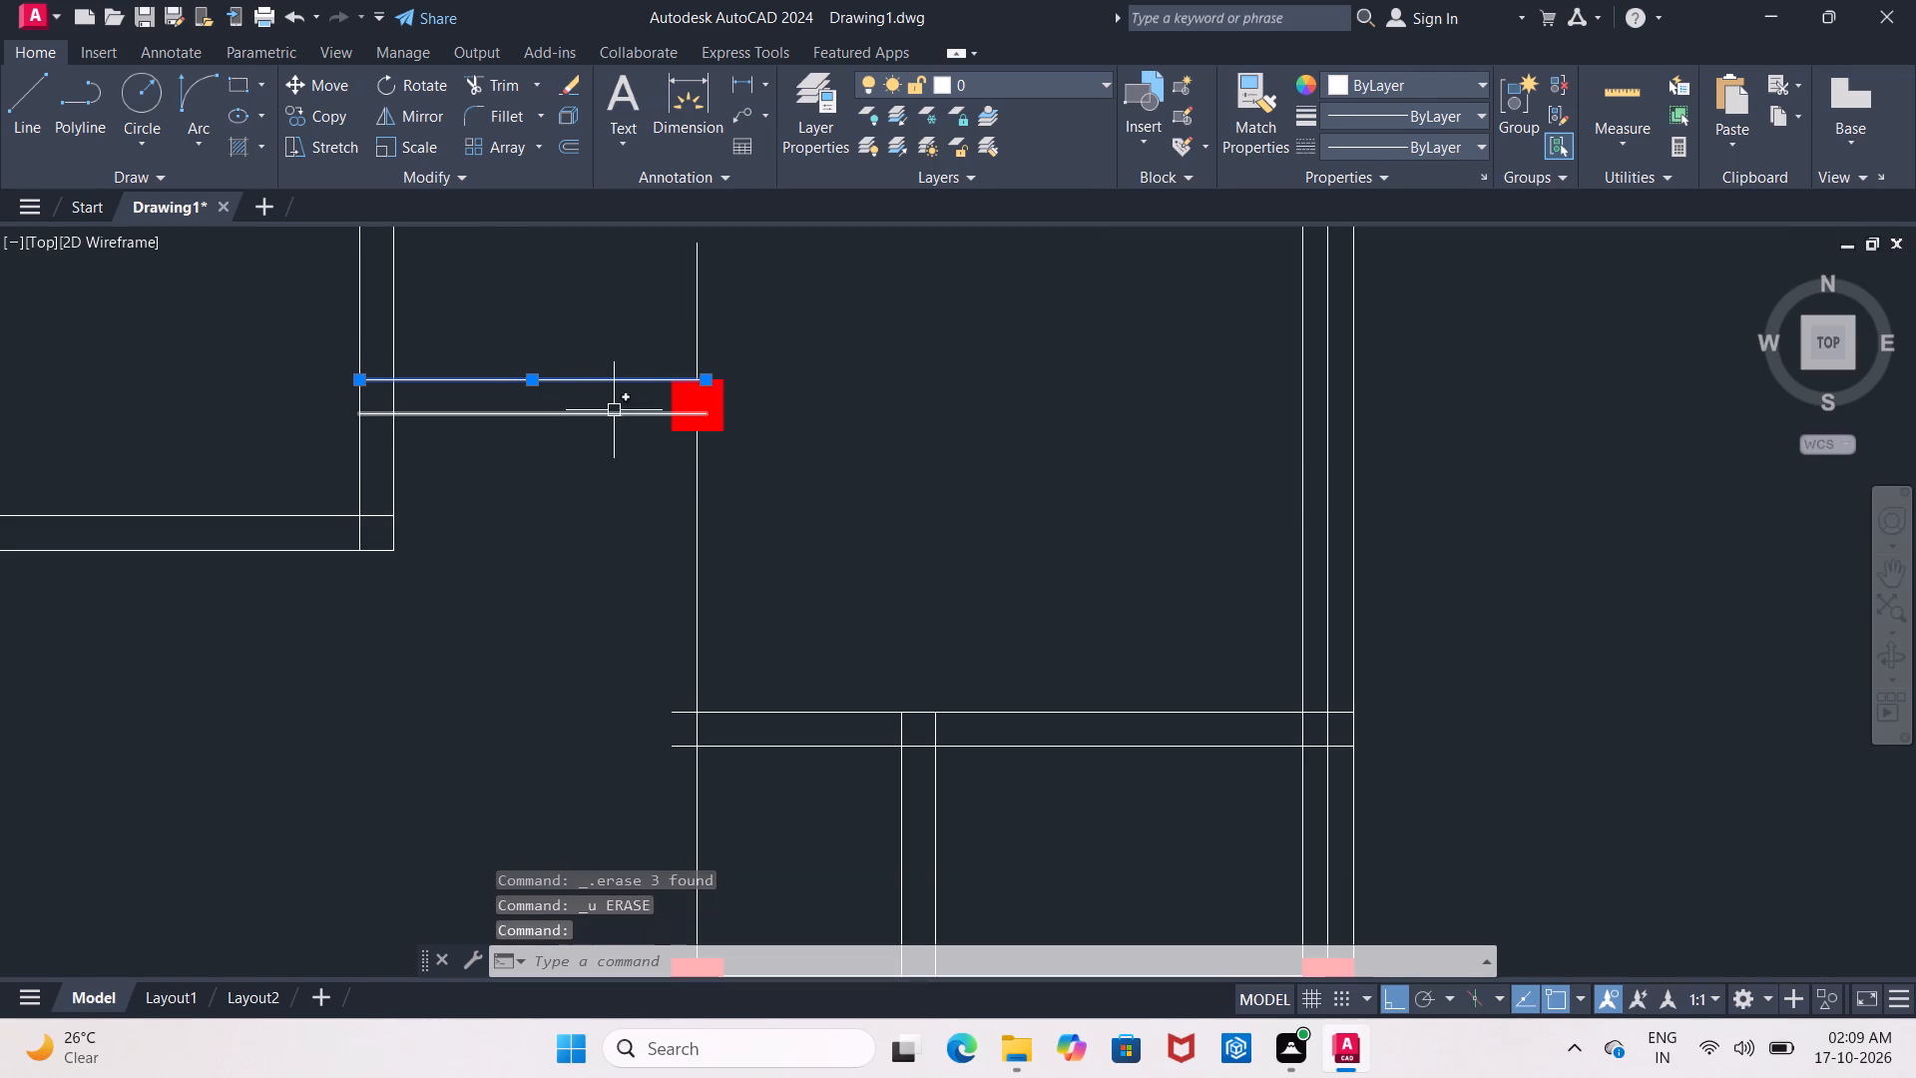
left_click(613, 417)
key("Delete")
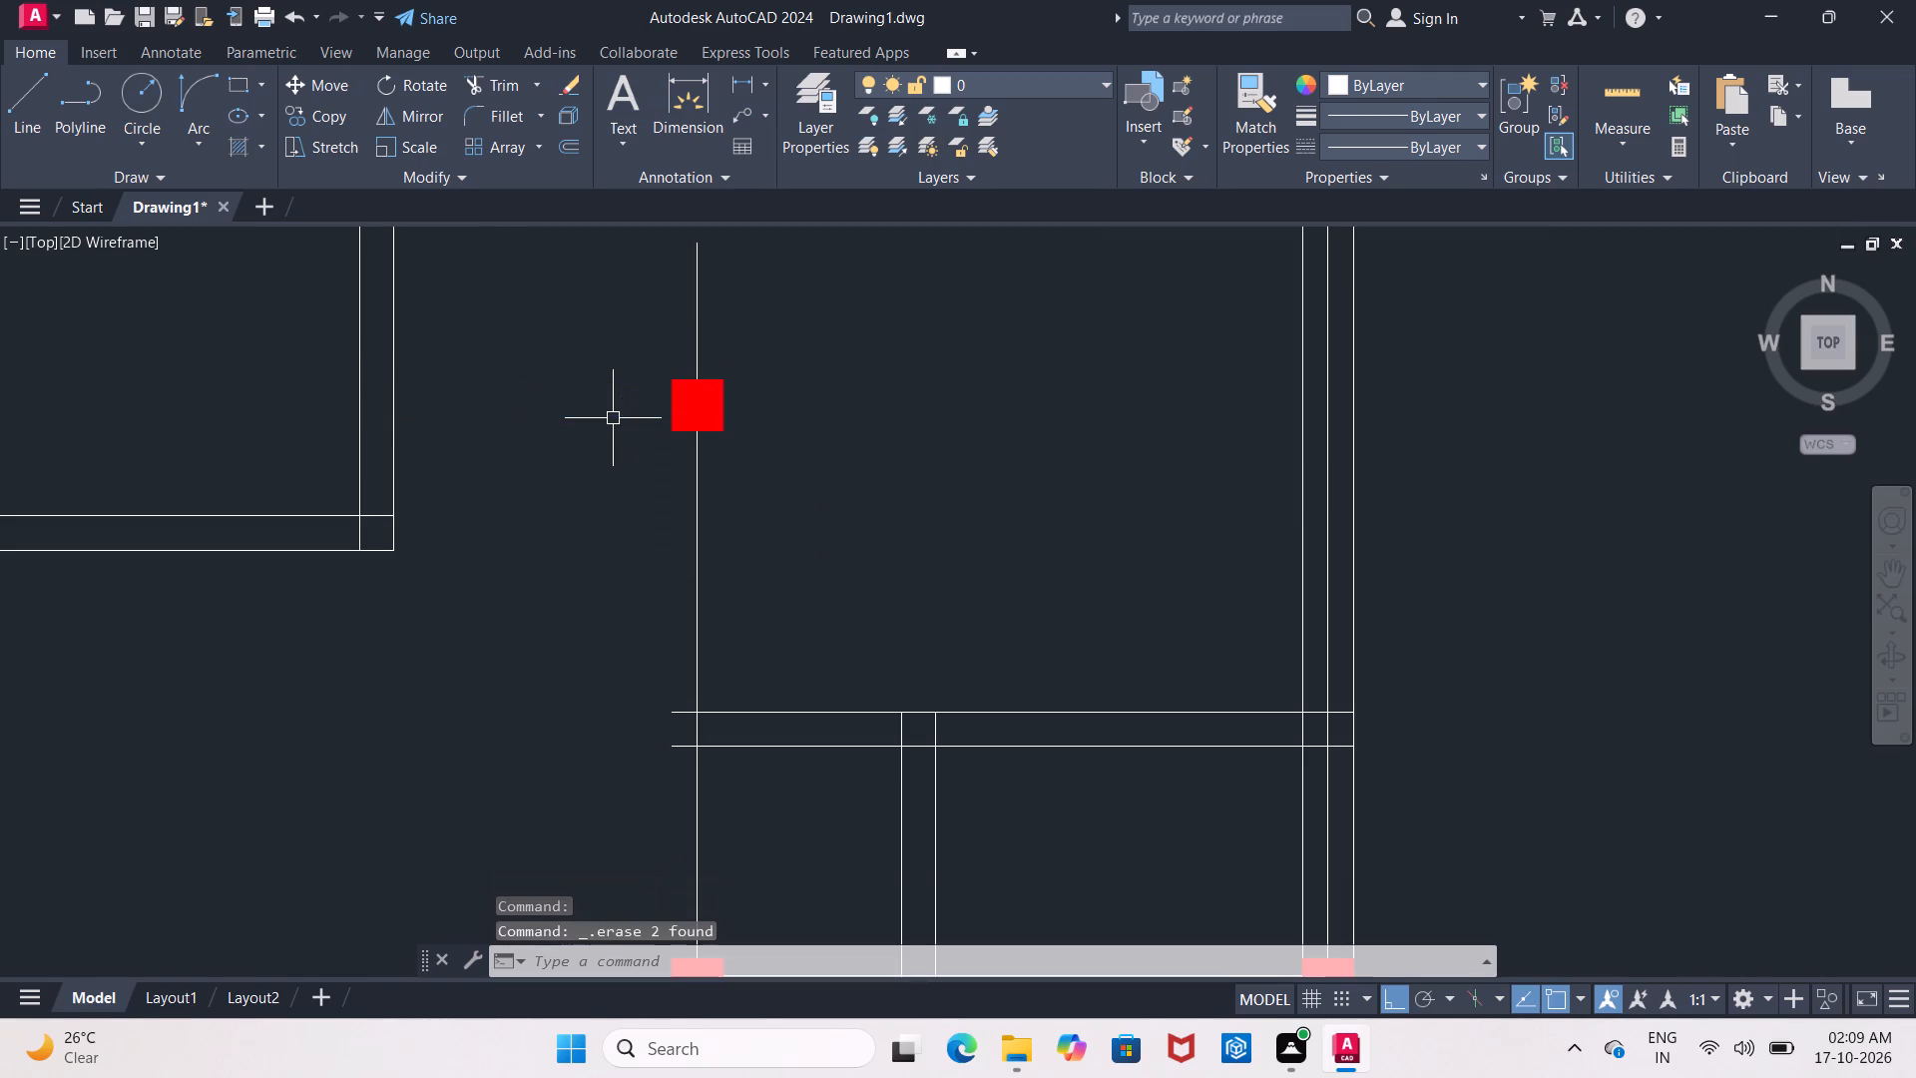
Offset the upper face line of the upper-left room's bottom wall 9" downward, to the column's lower edge.
scroll(609, 457, "down", 2)
middle_click_drag(654, 534, 663, 538)
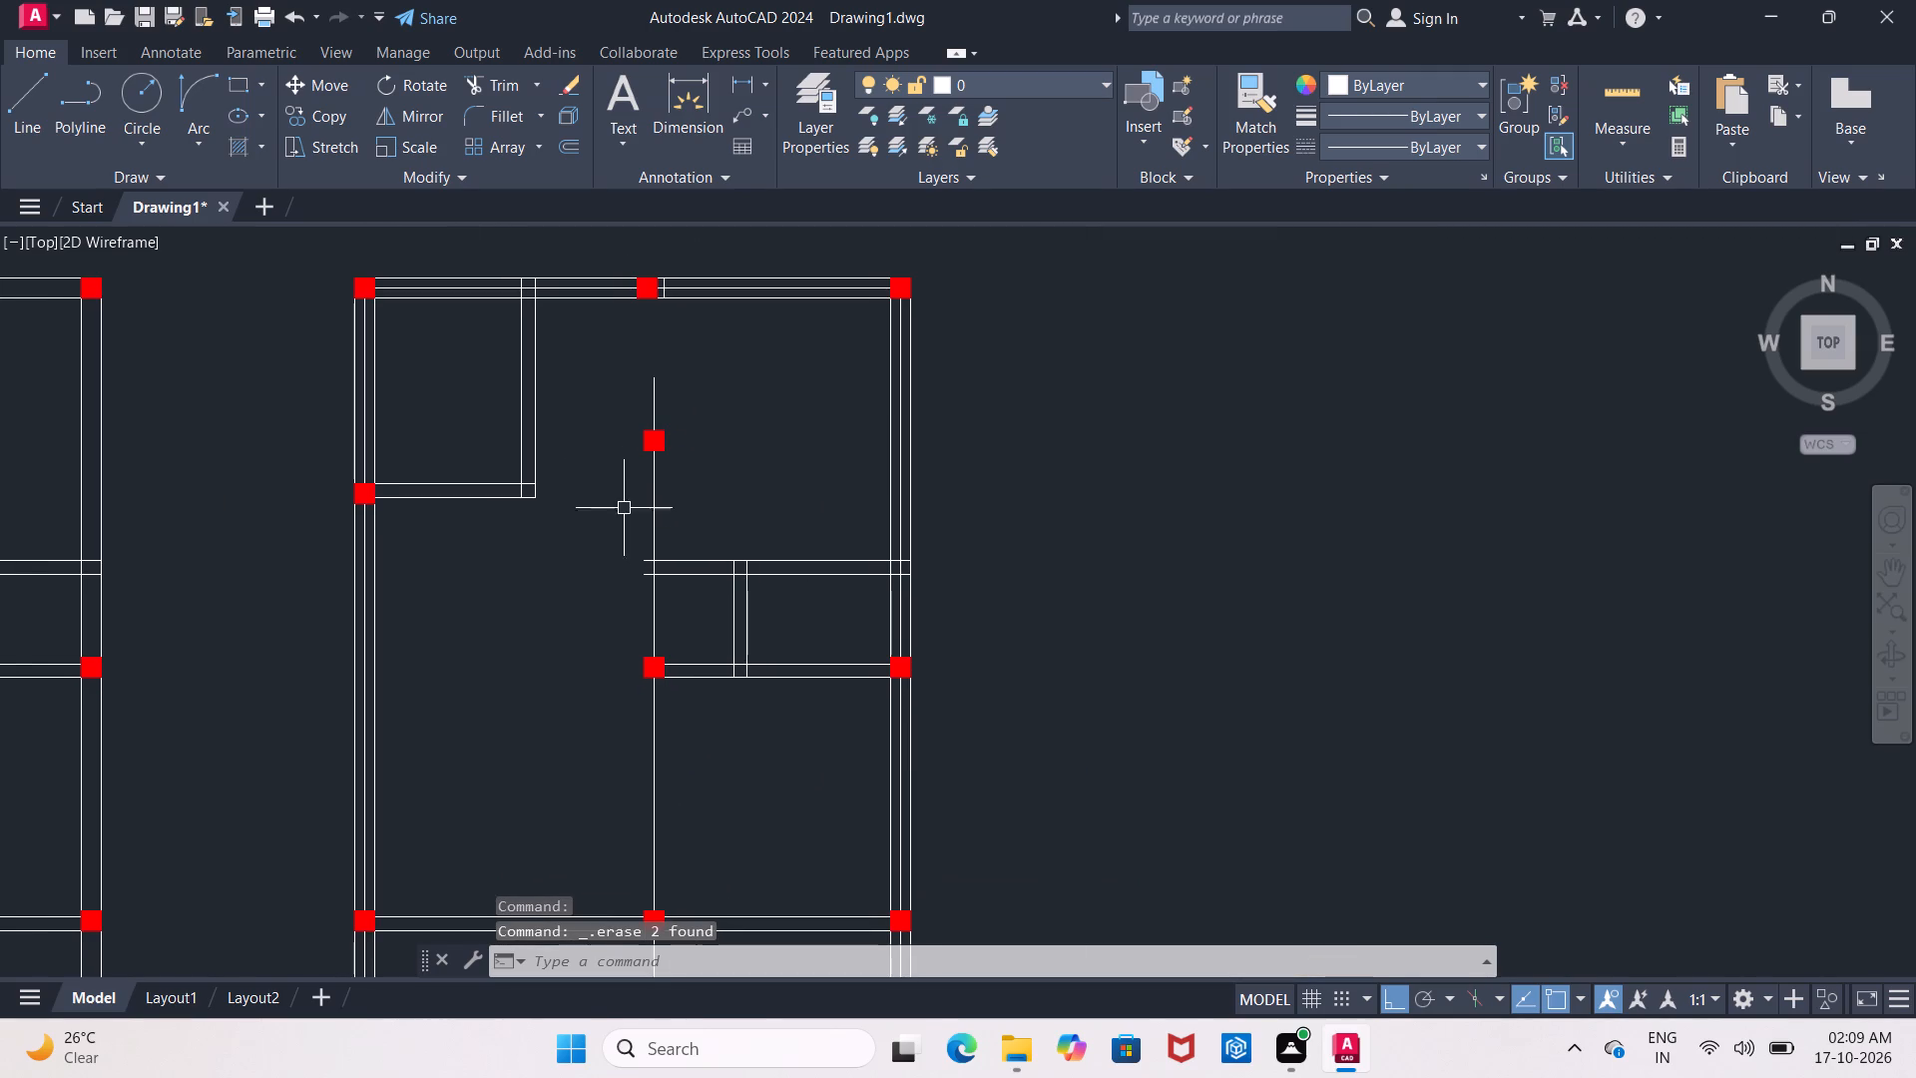
scroll(441, 488, "up", 1)
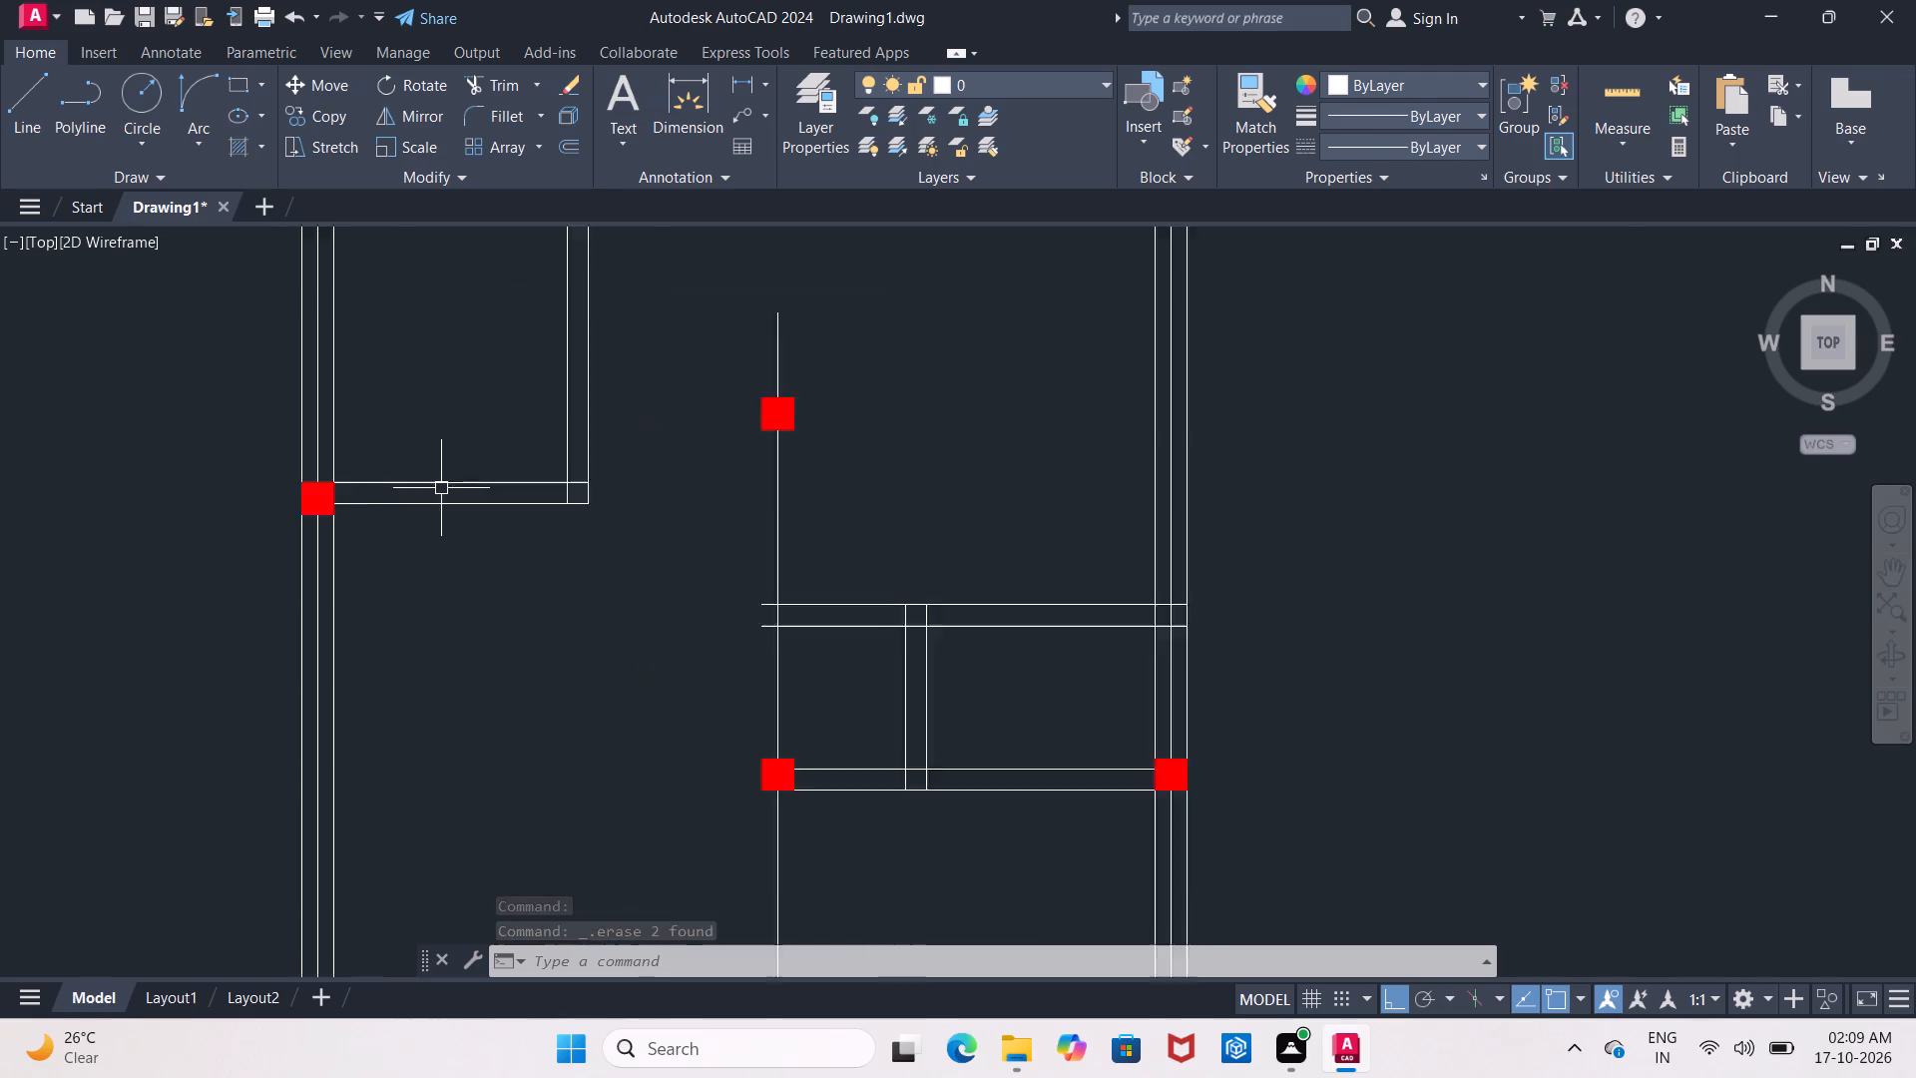
scroll(441, 488, "up", 1)
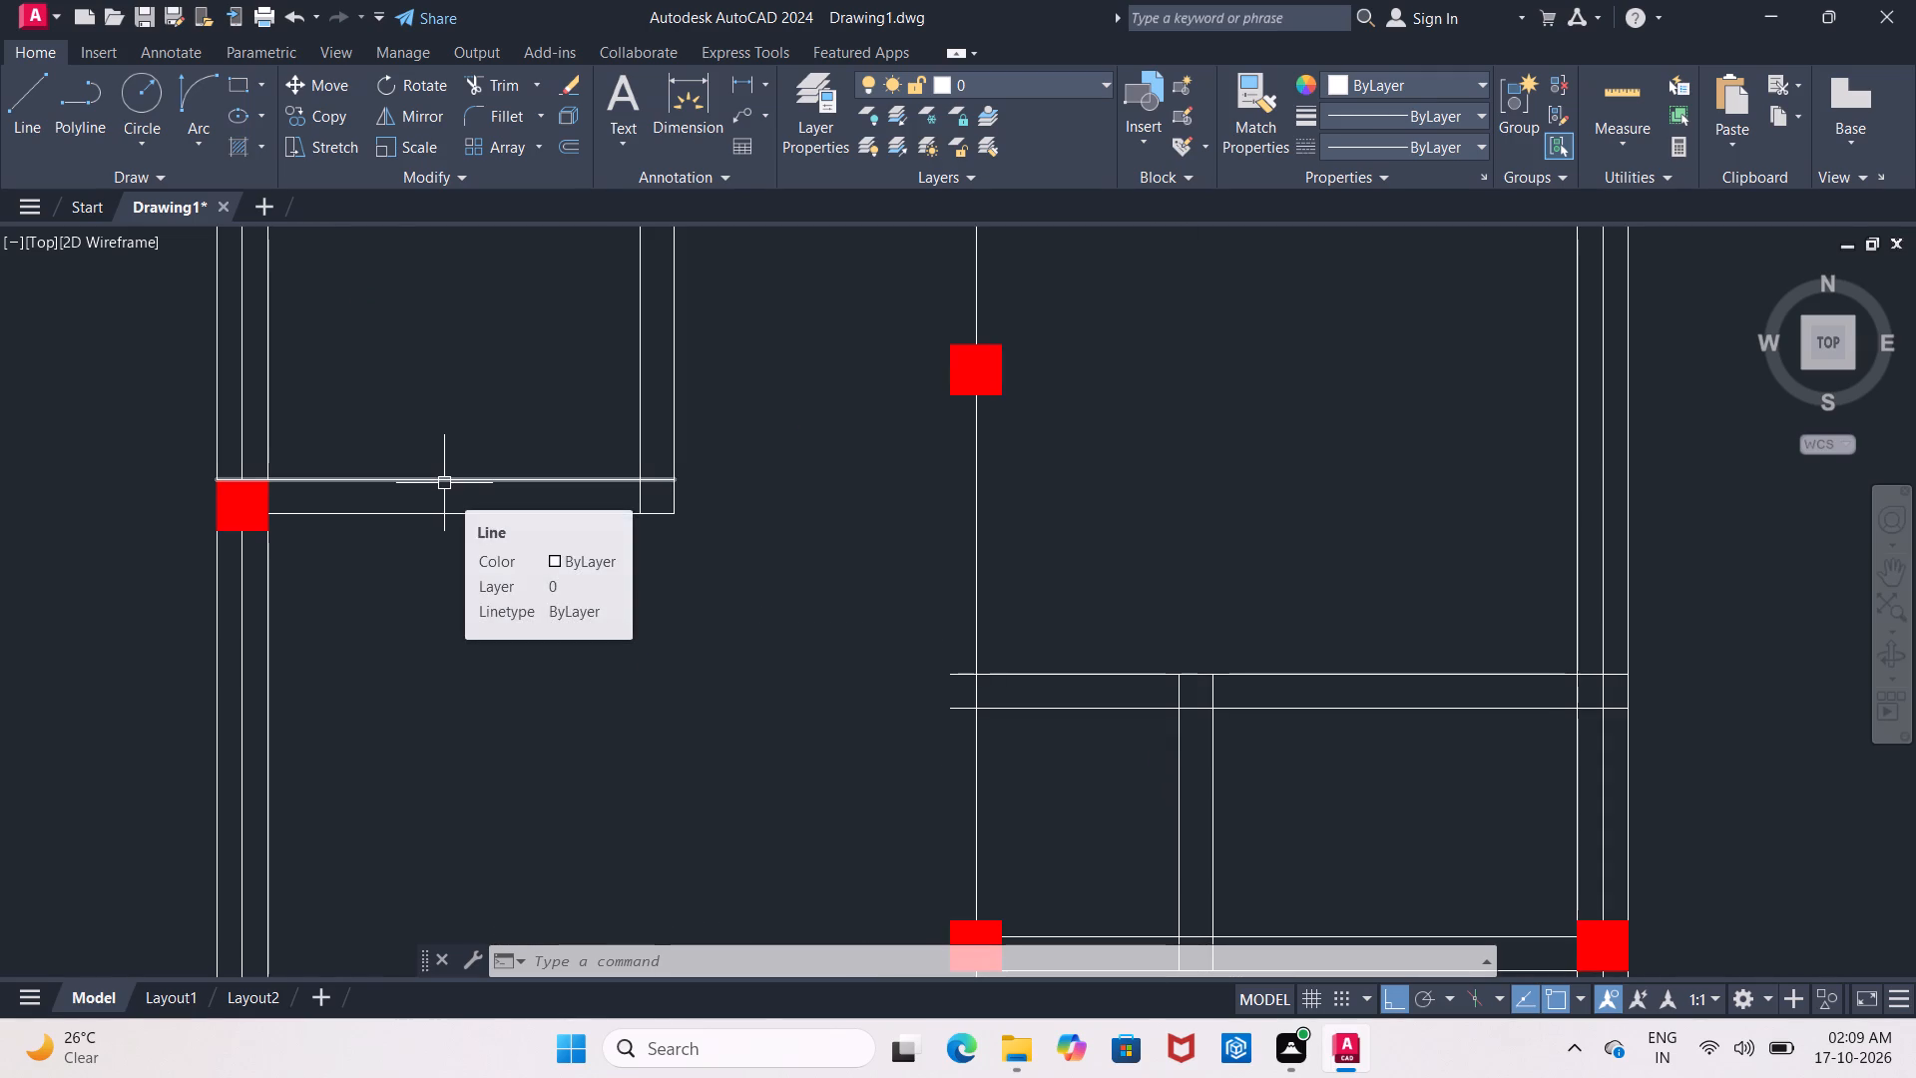
key("Escape")
key("o")
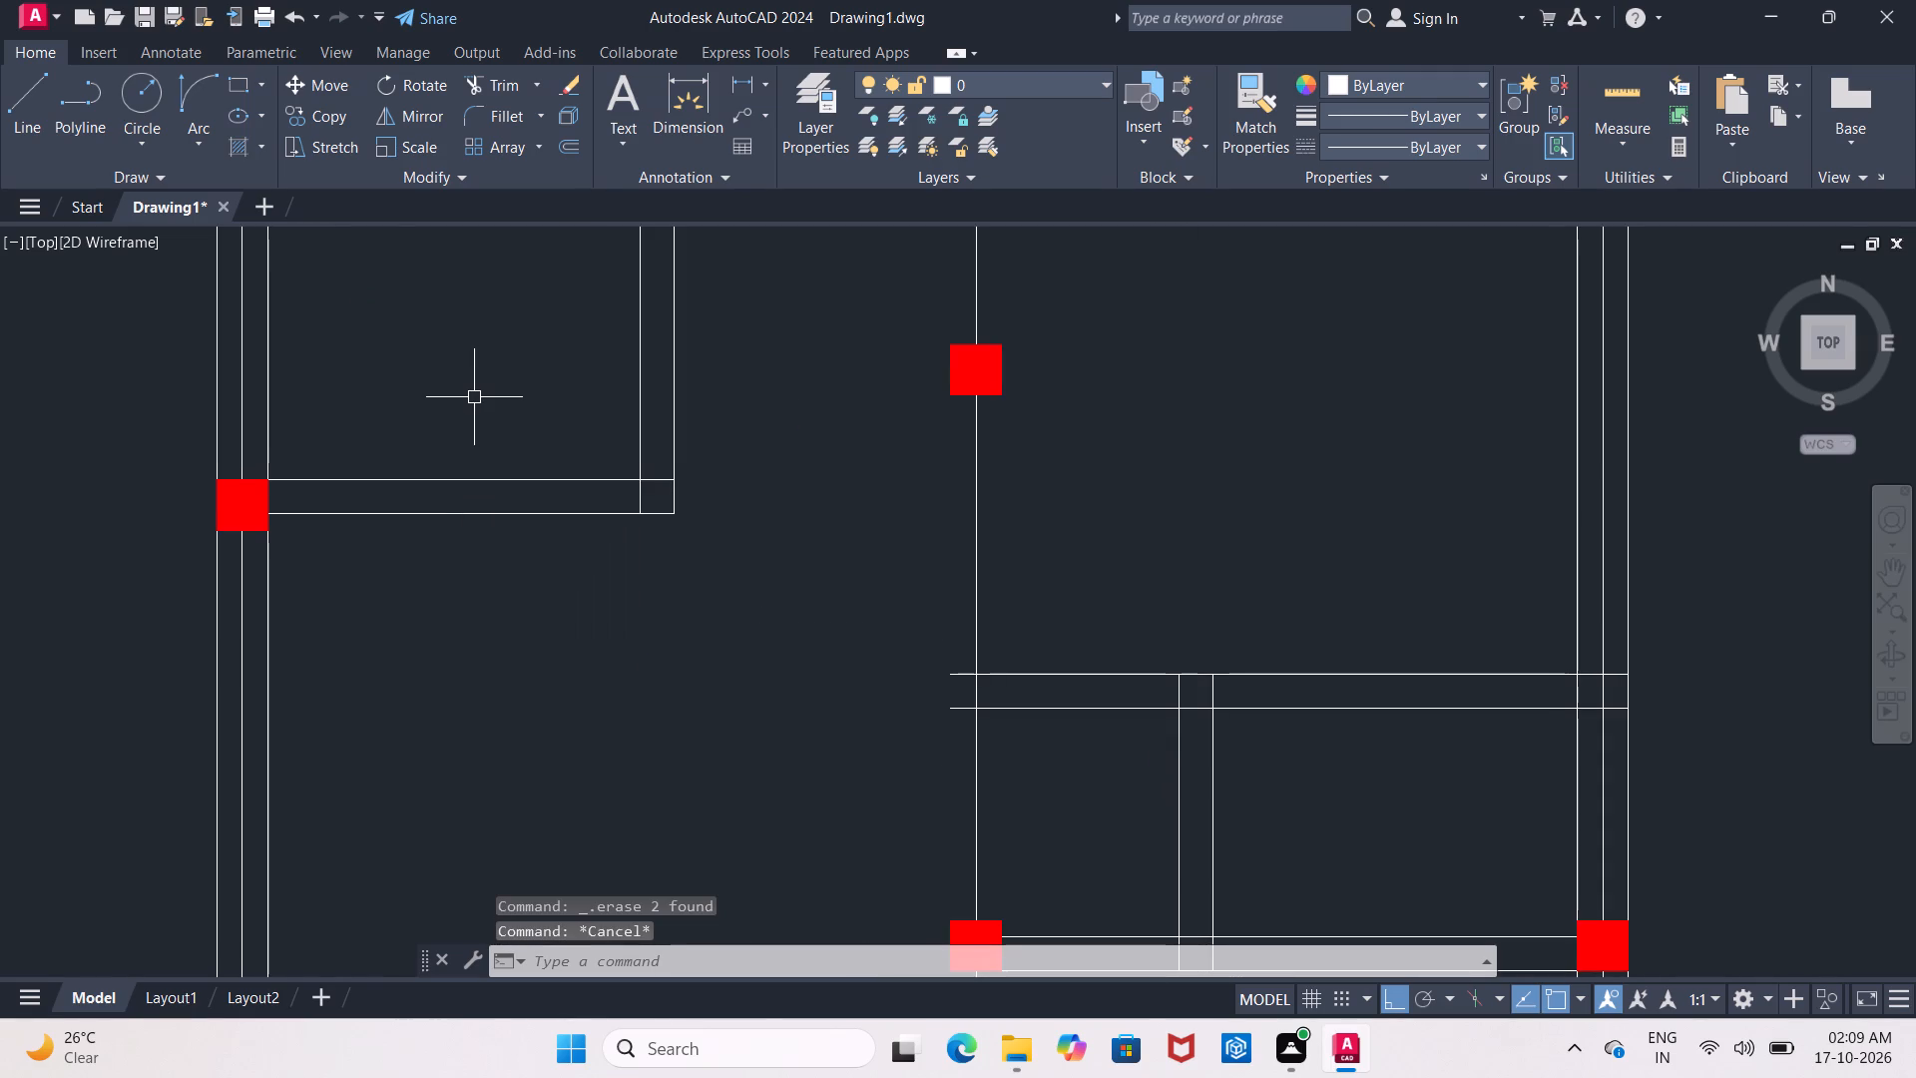
key("Return")
type("9\"")
key("Return")
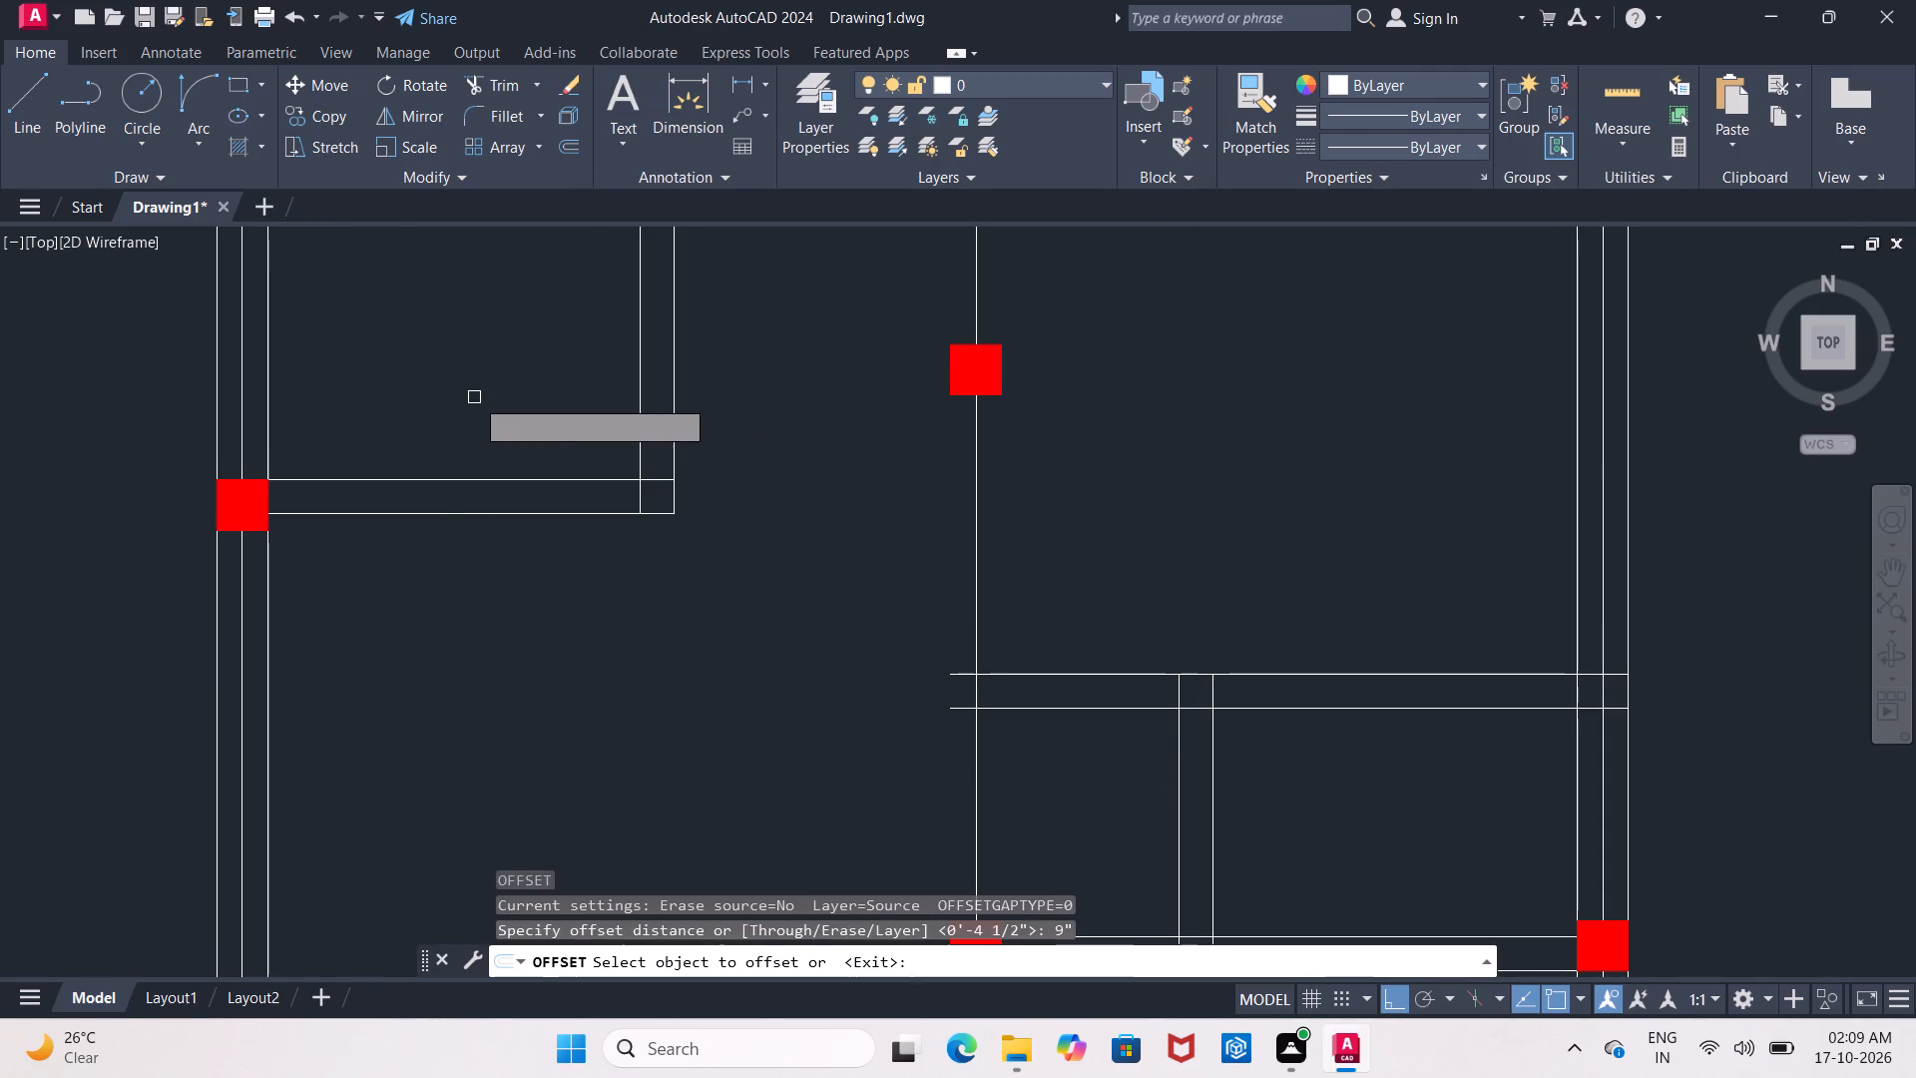
left_click(438, 482)
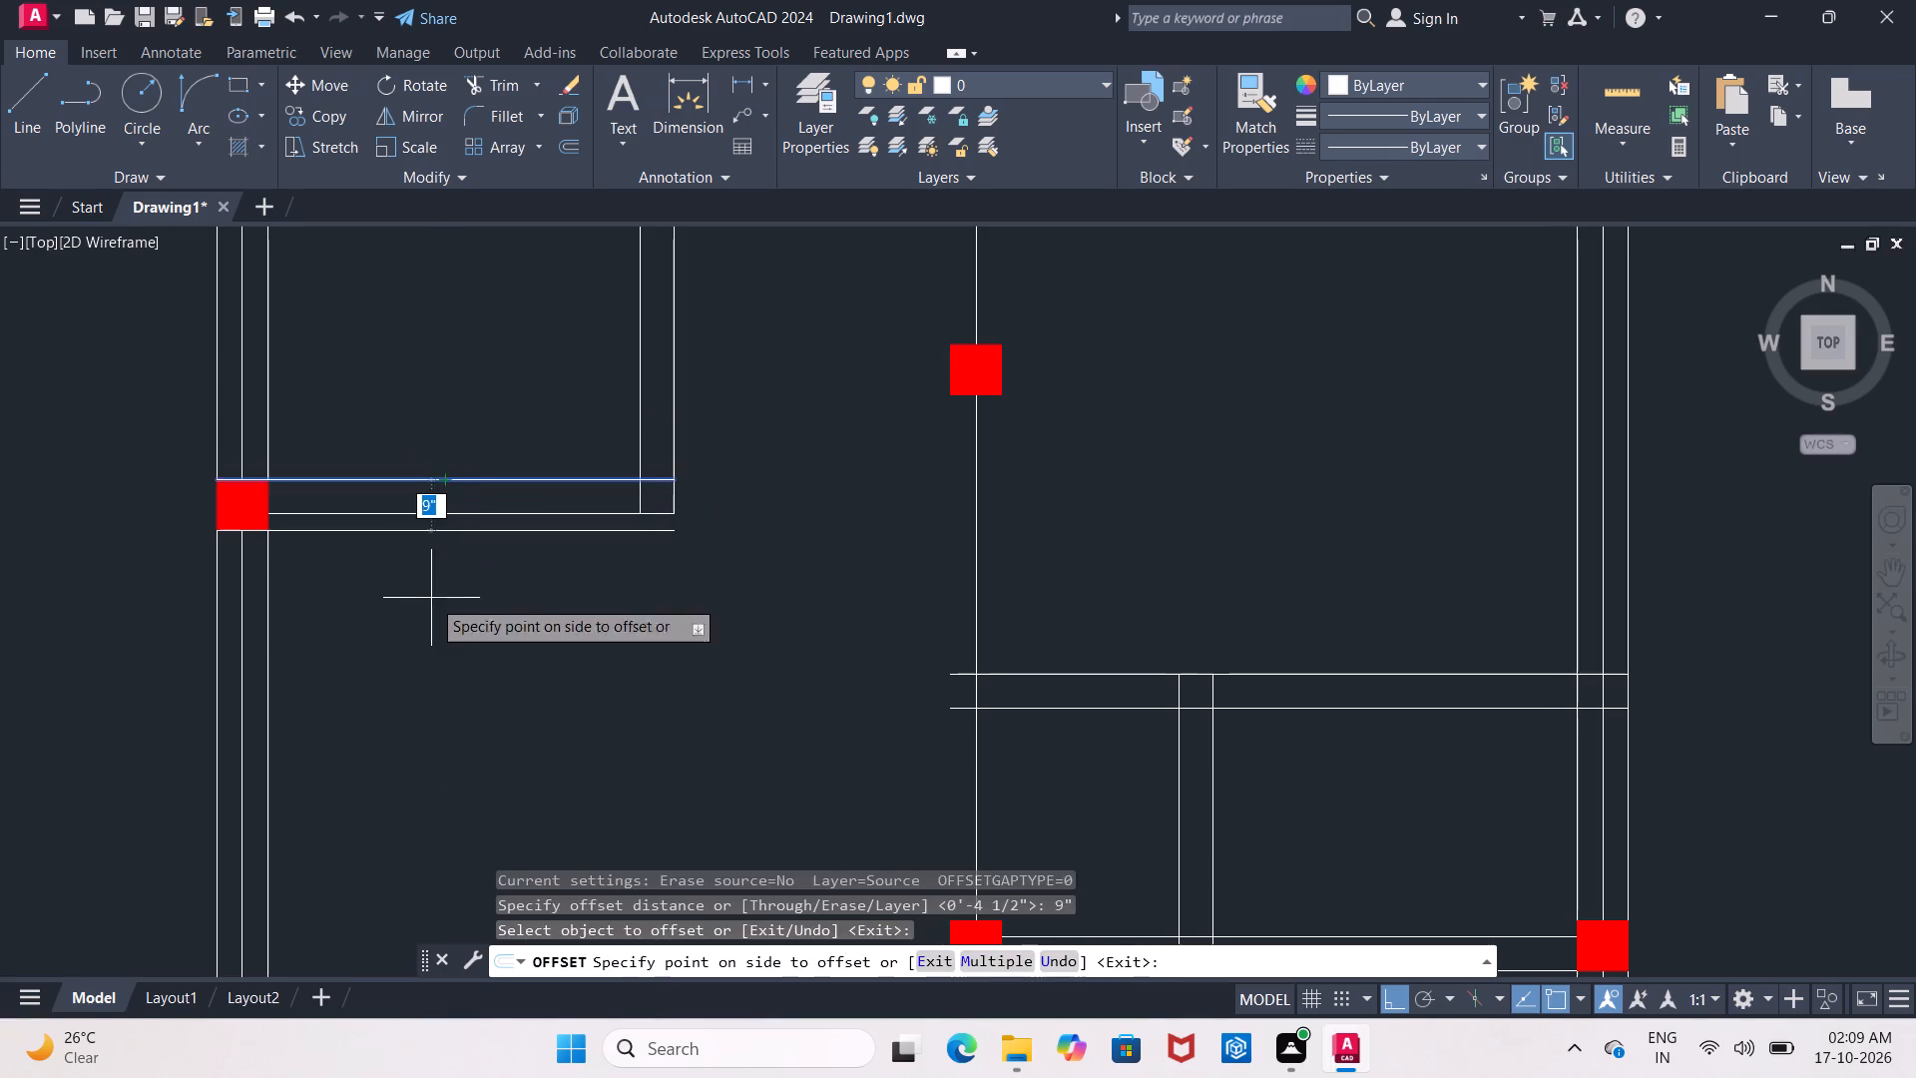
left_click(431, 598)
Offset the same upper face line 4.5" downward, through the left column's centre.
key("o")
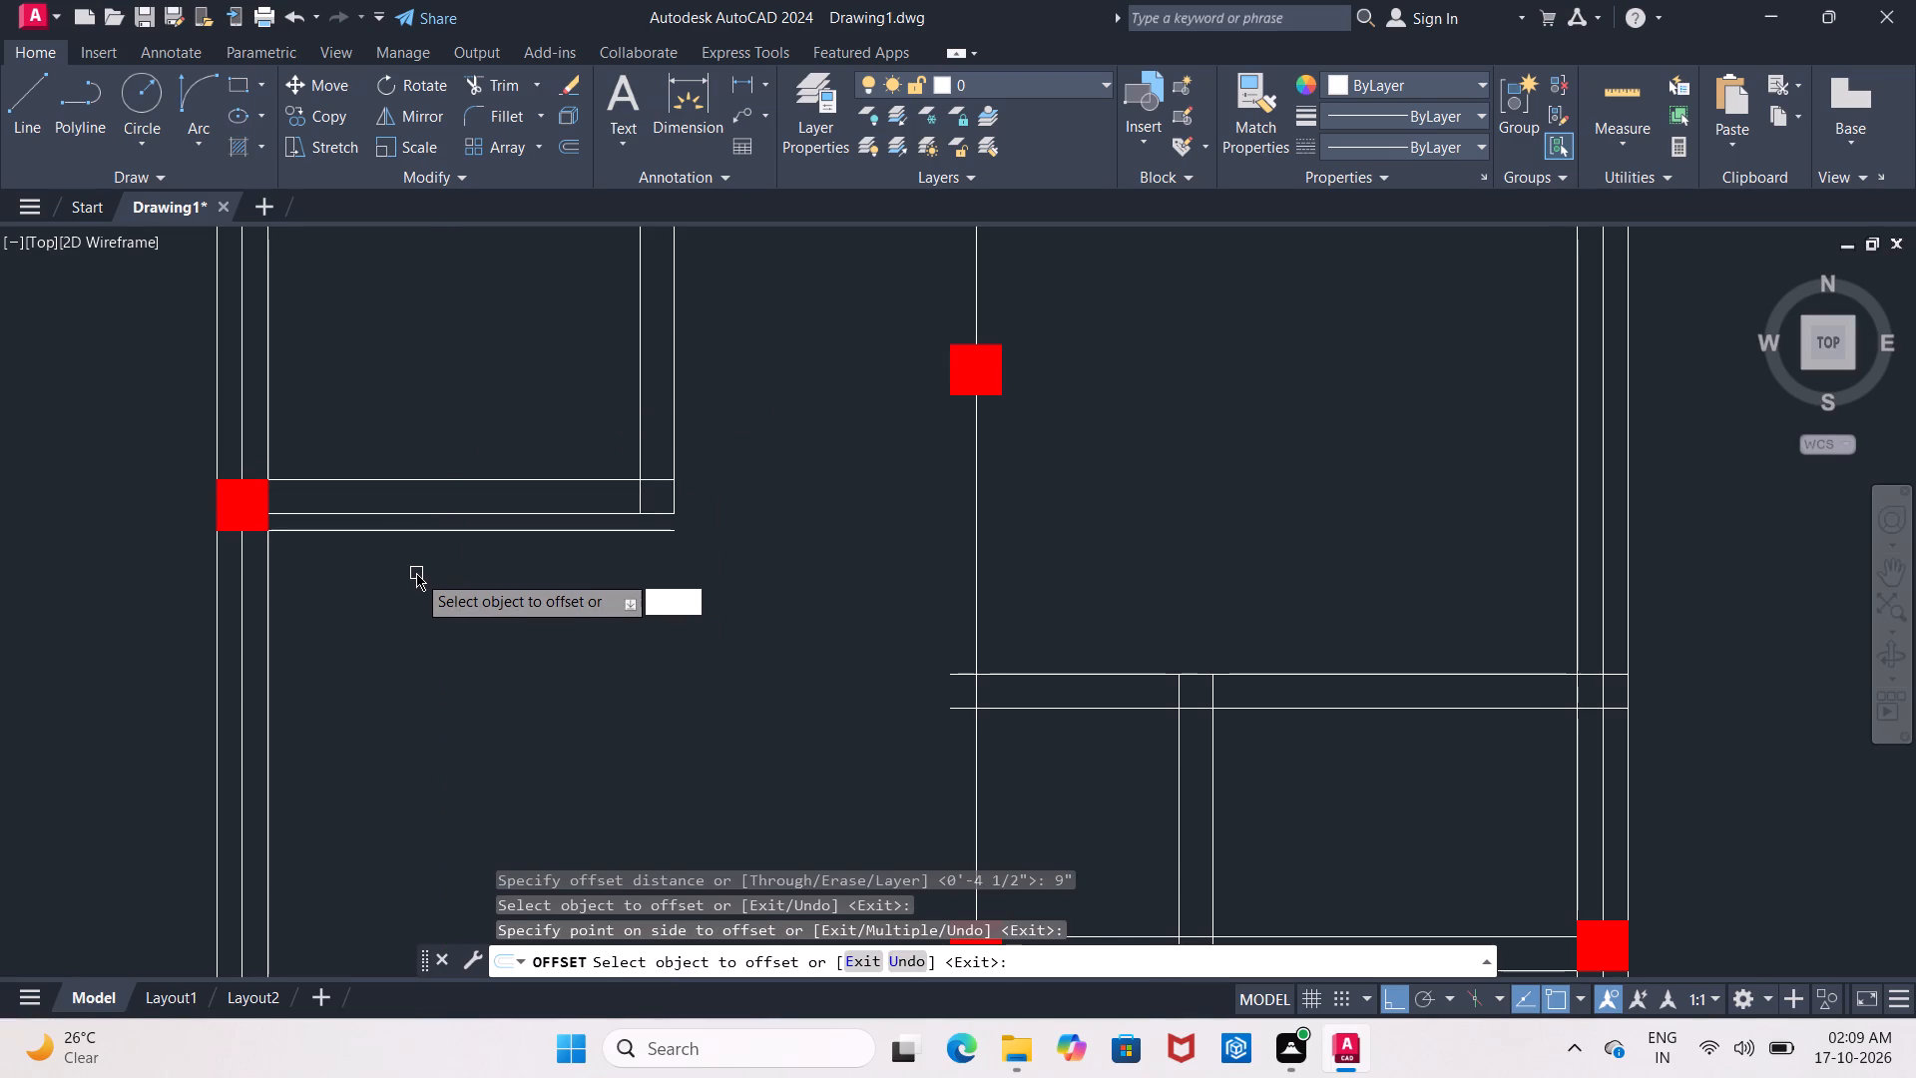
key("Return")
type("4.5\"")
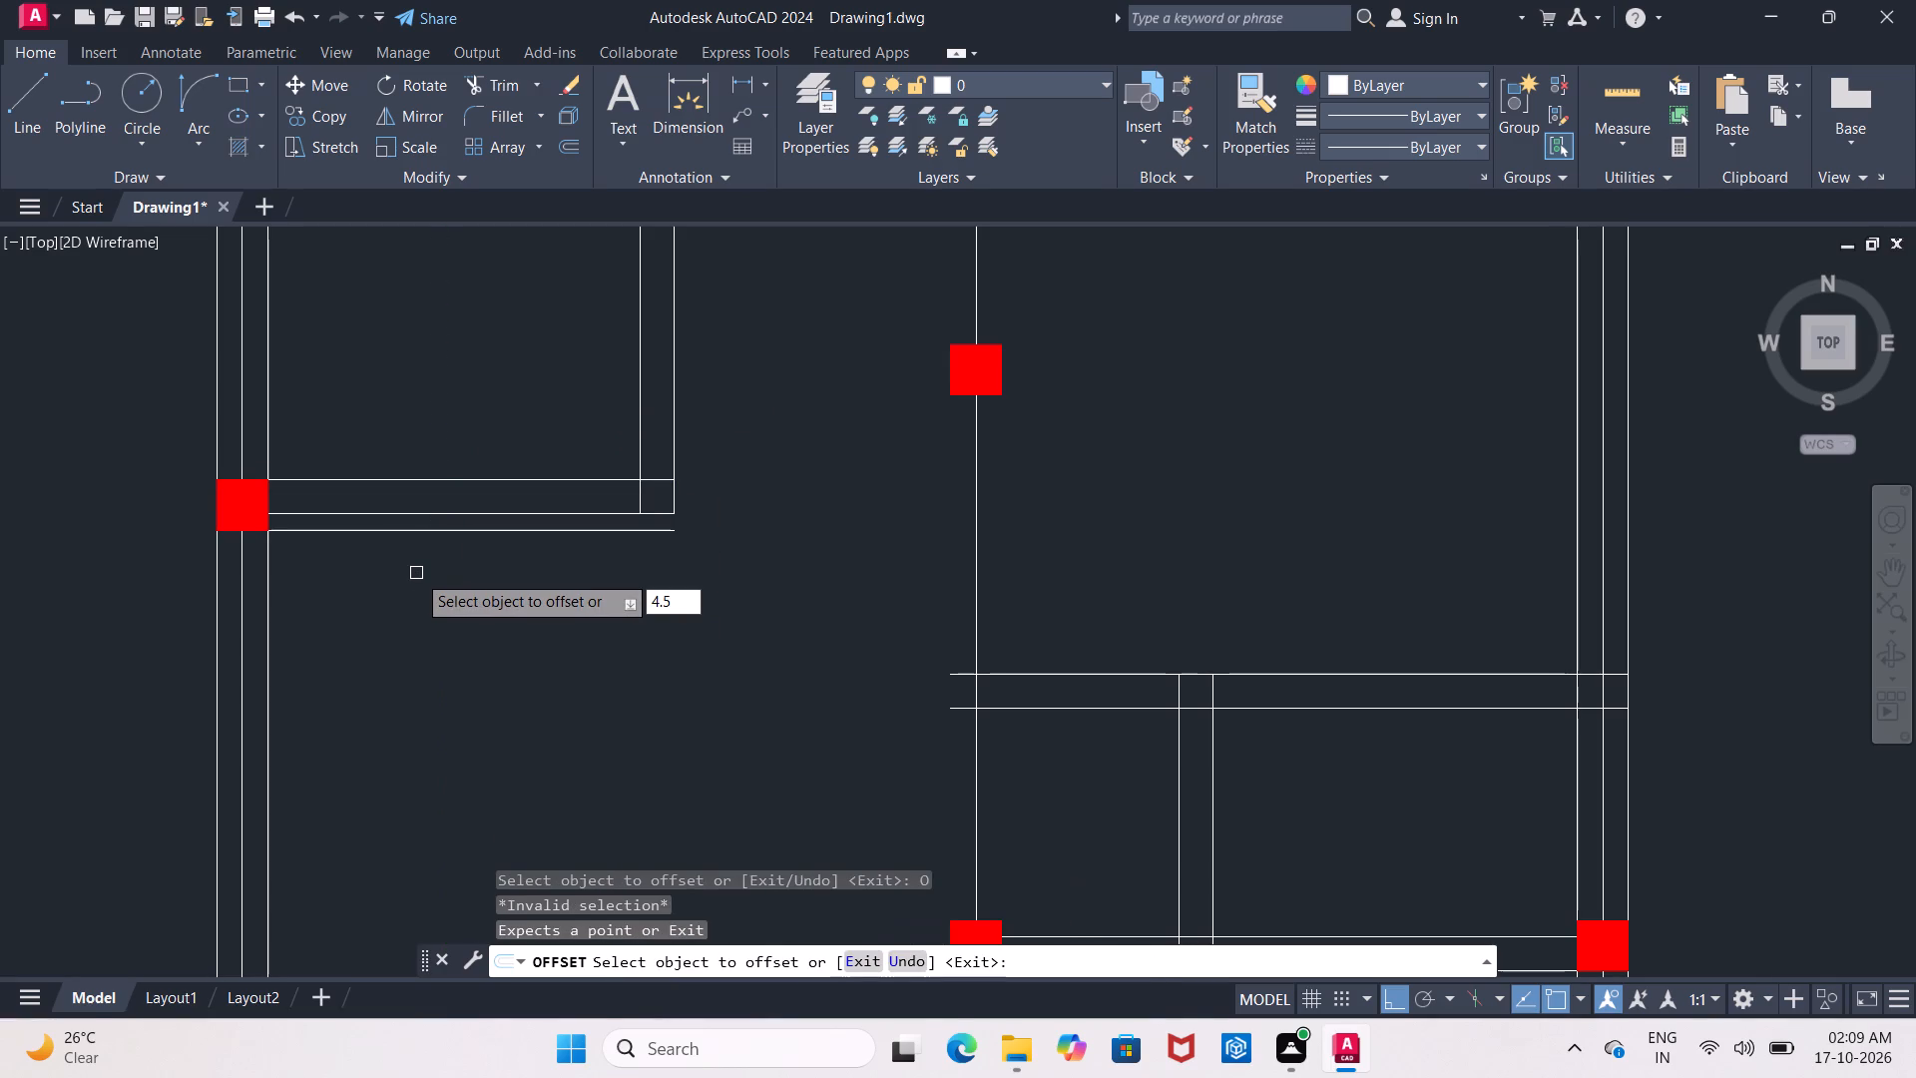
key("Return")
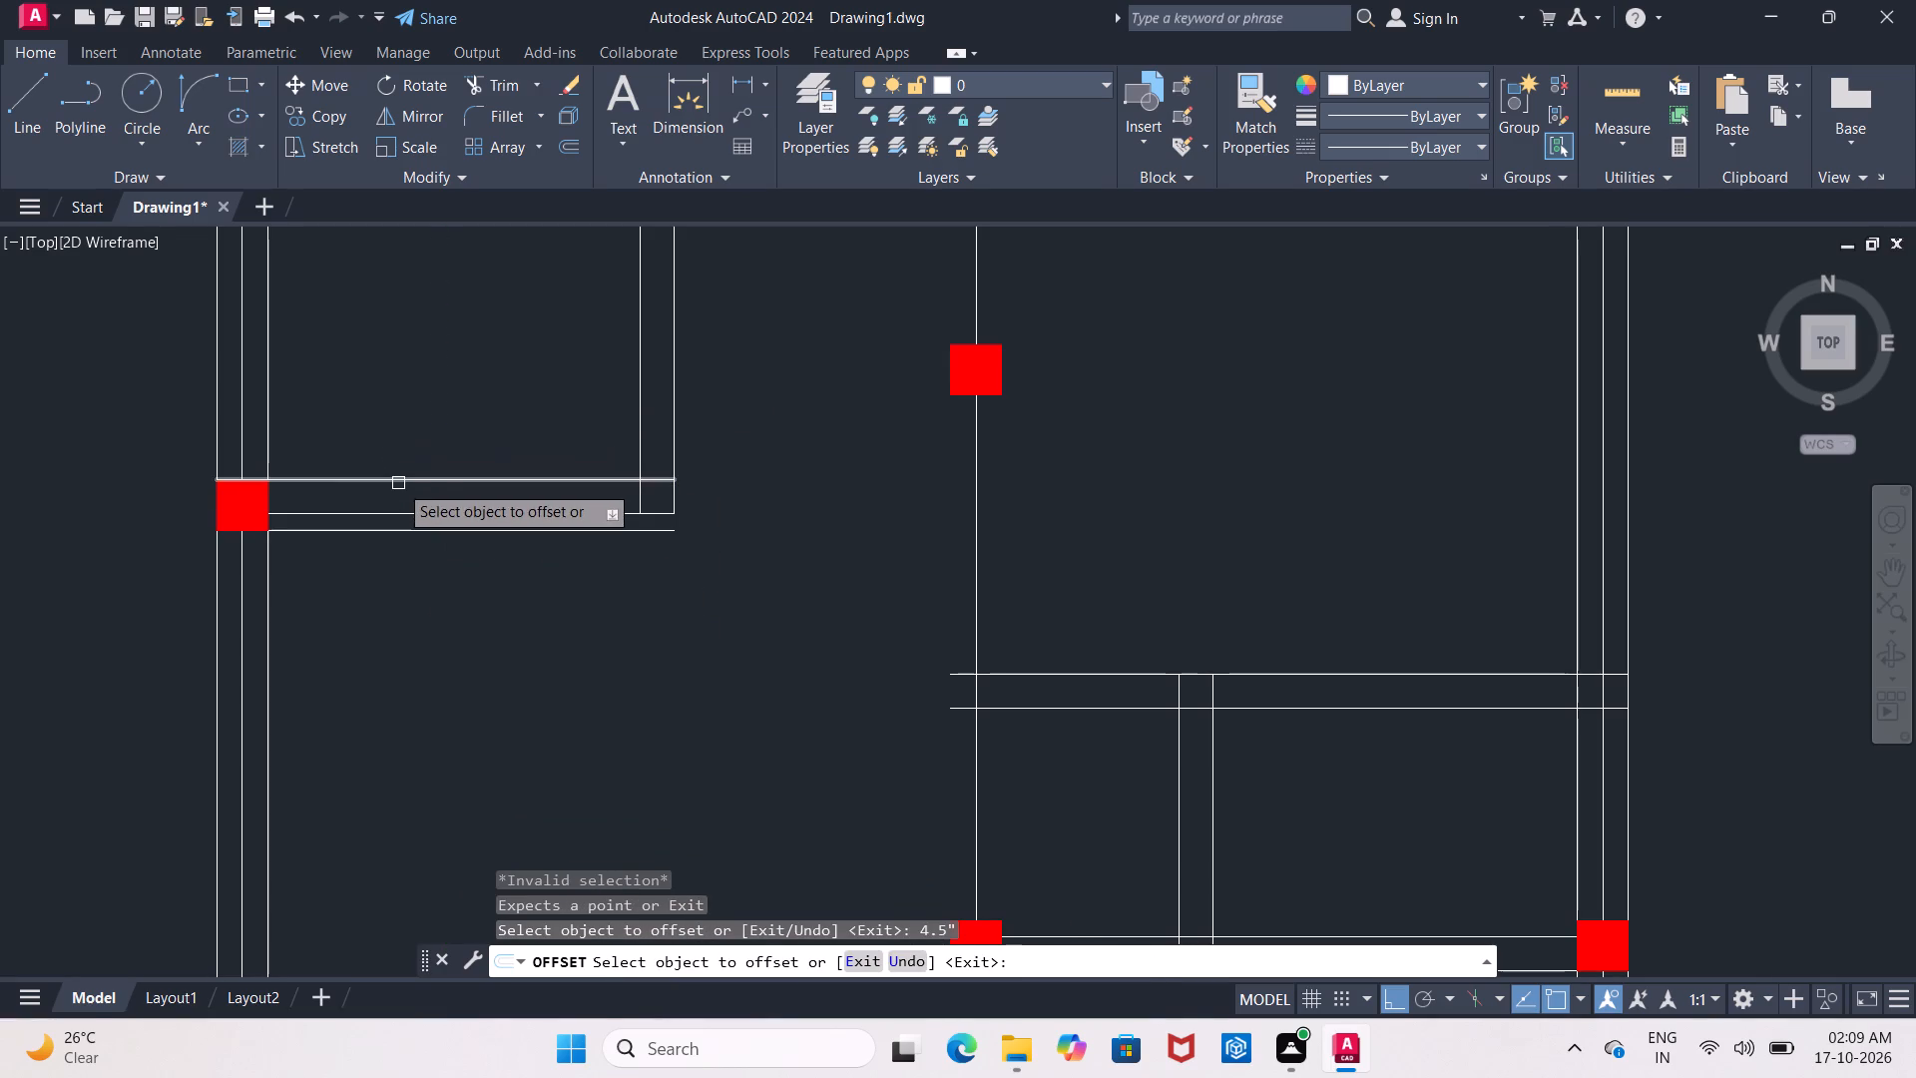
left_click(398, 483)
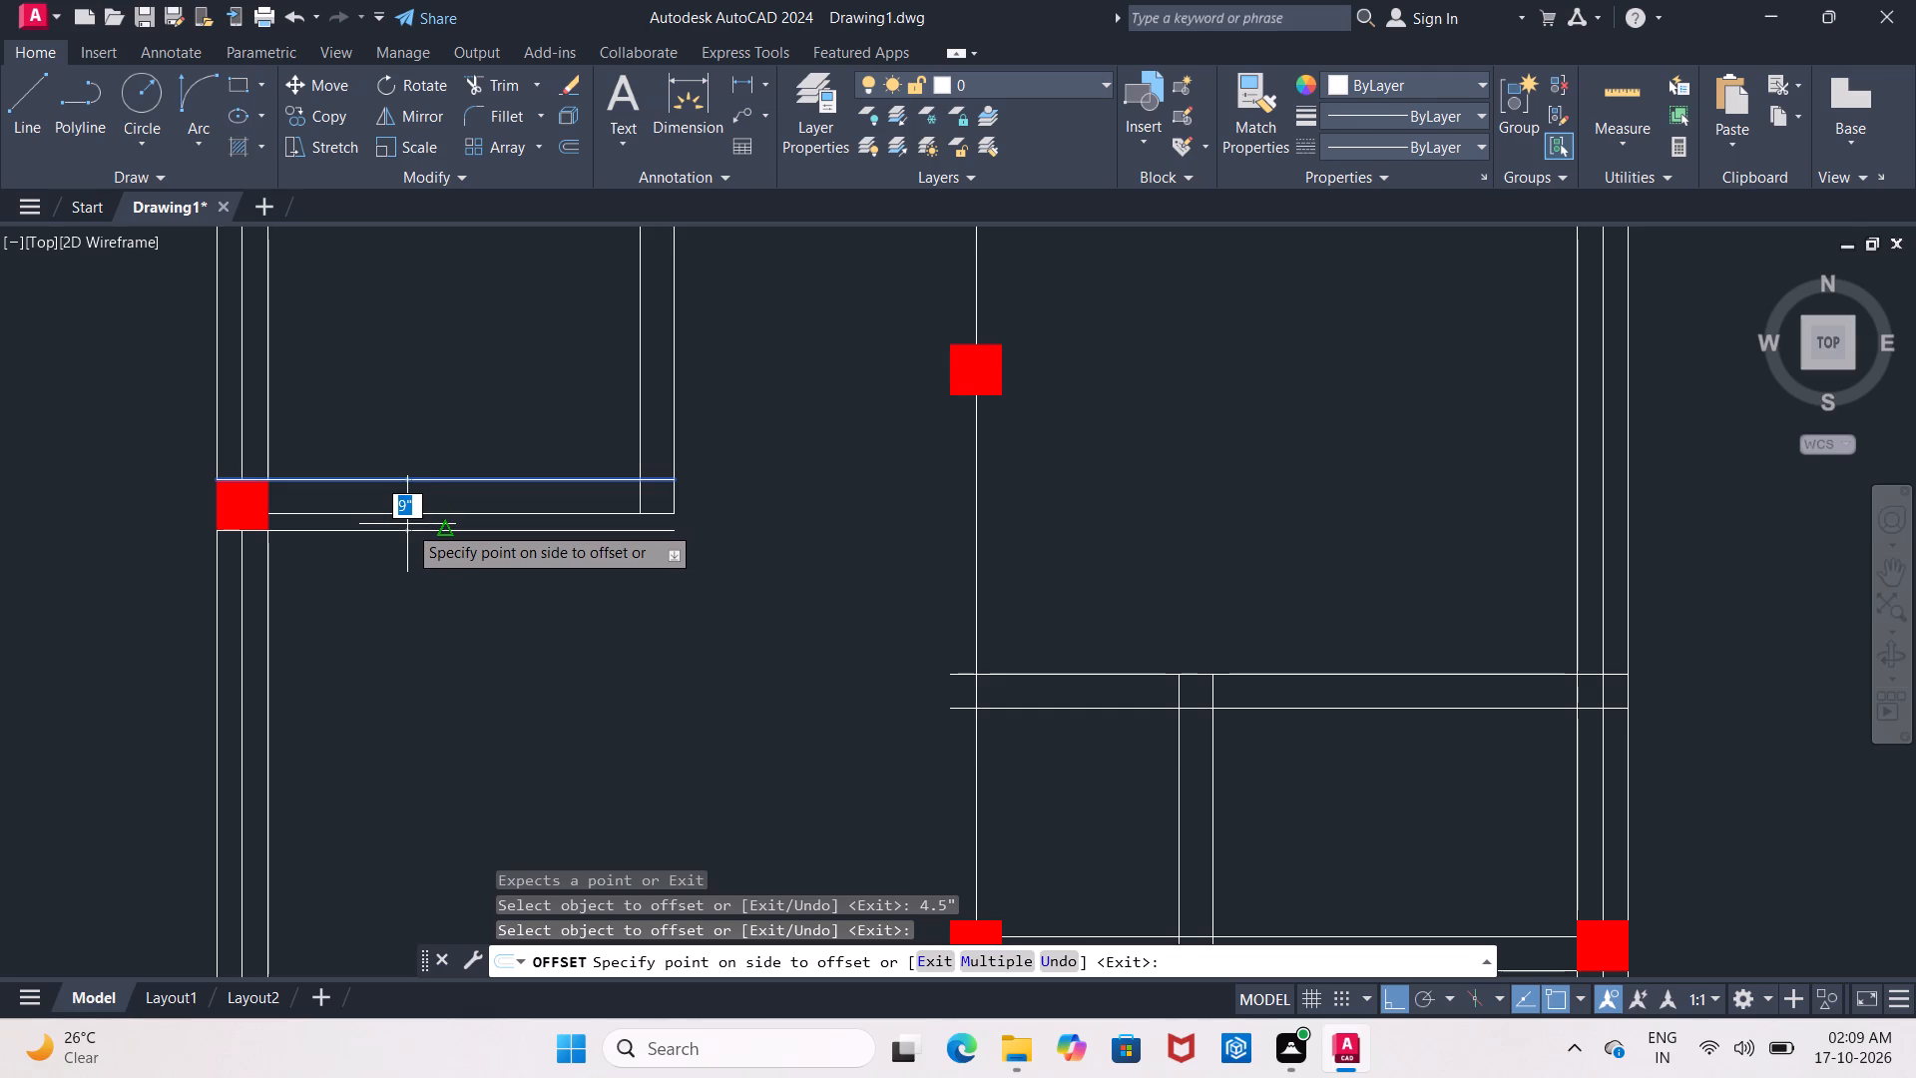
key("BackSpace")
type("4.5\"")
key("Return")
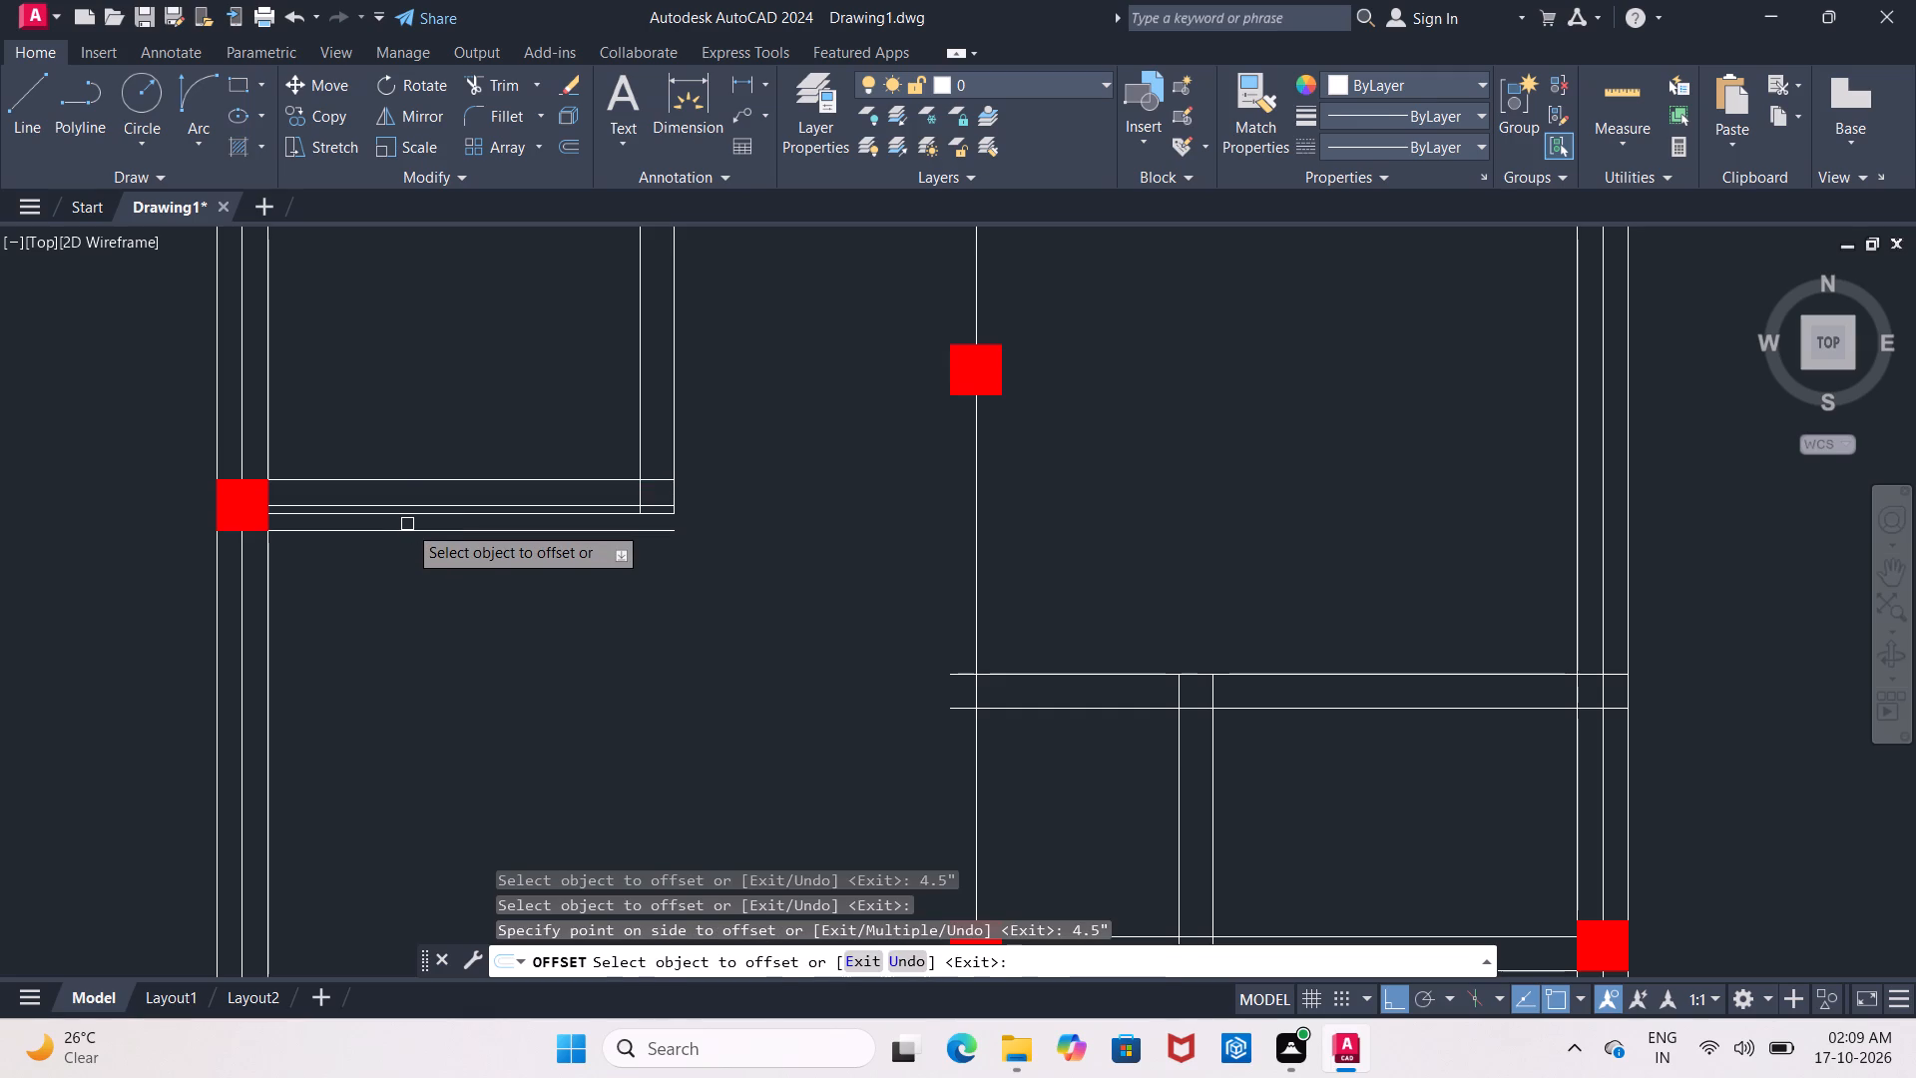
Erase the two face lines and the lower offset line of the upper-left room's bottom wall, keeping the column-centred line.
left_click(407, 524)
key("Escape")
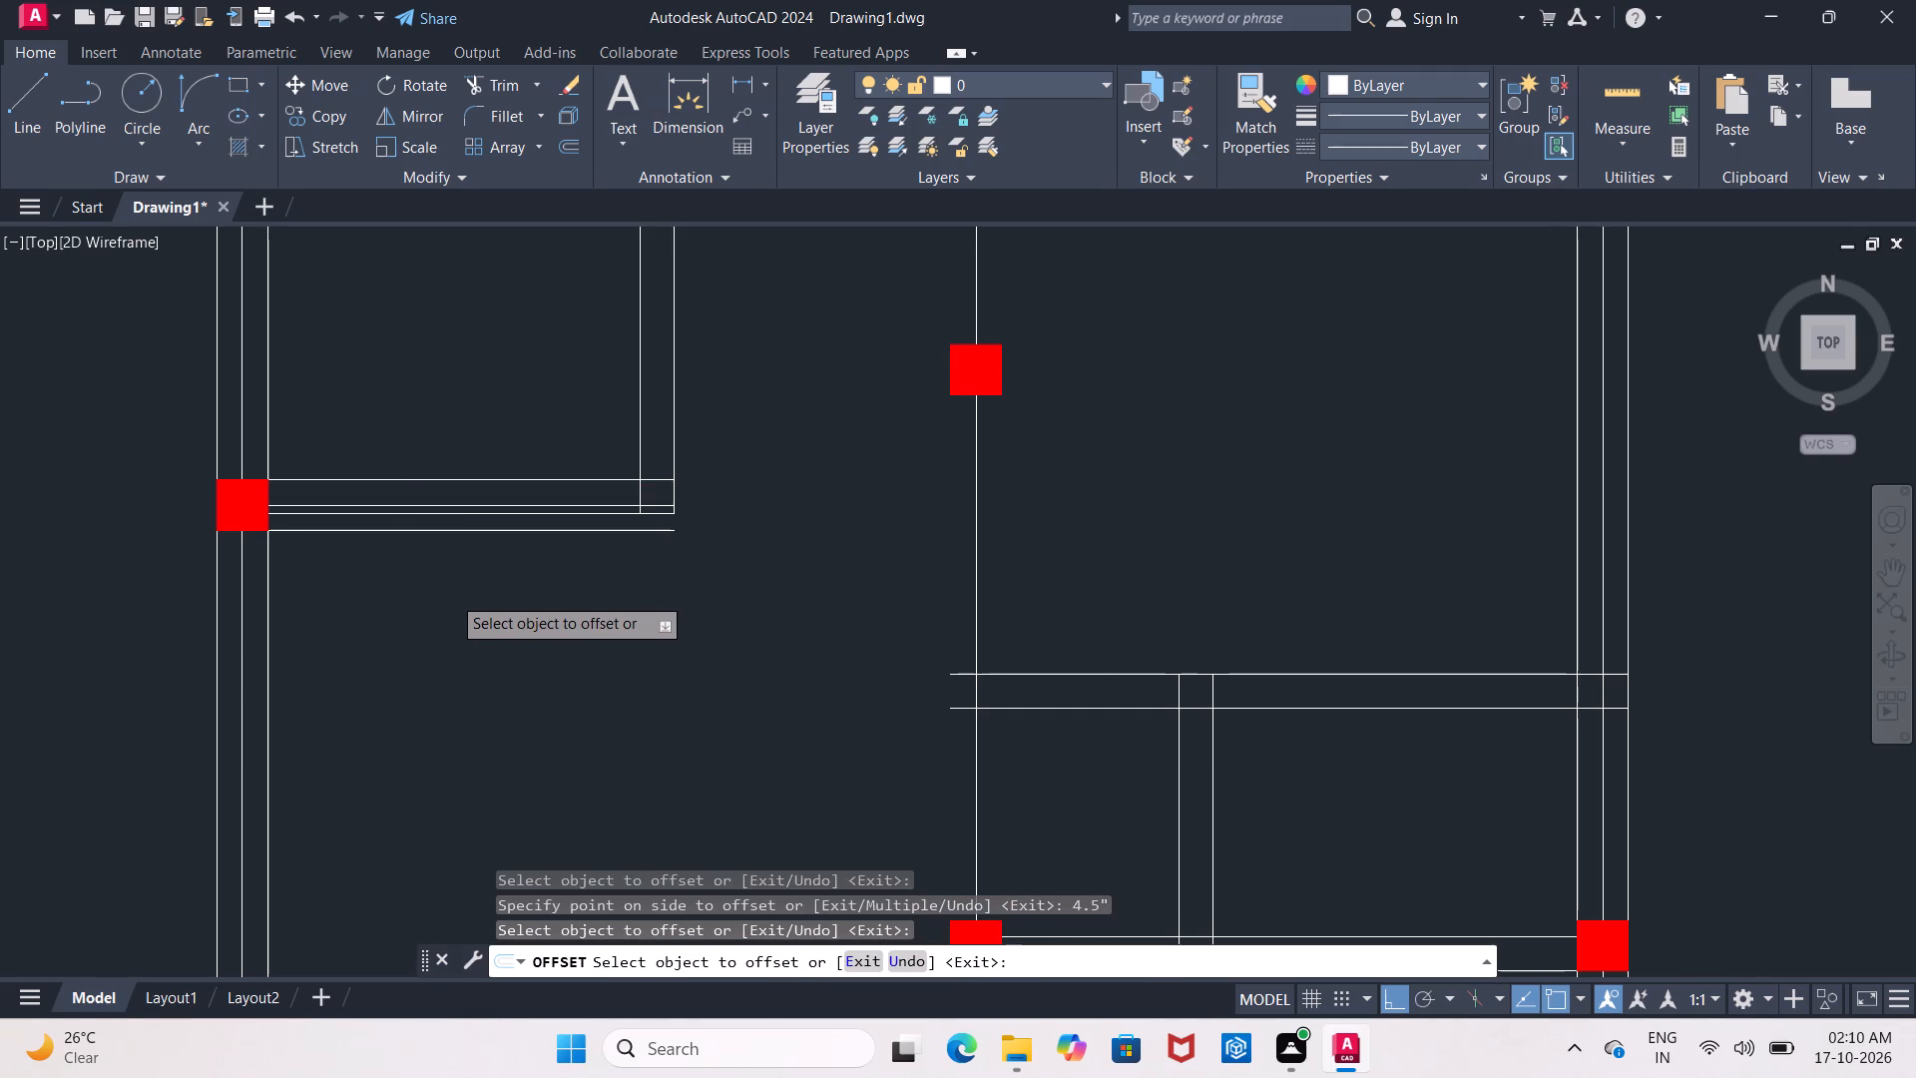
scroll(431, 523, "up", 2)
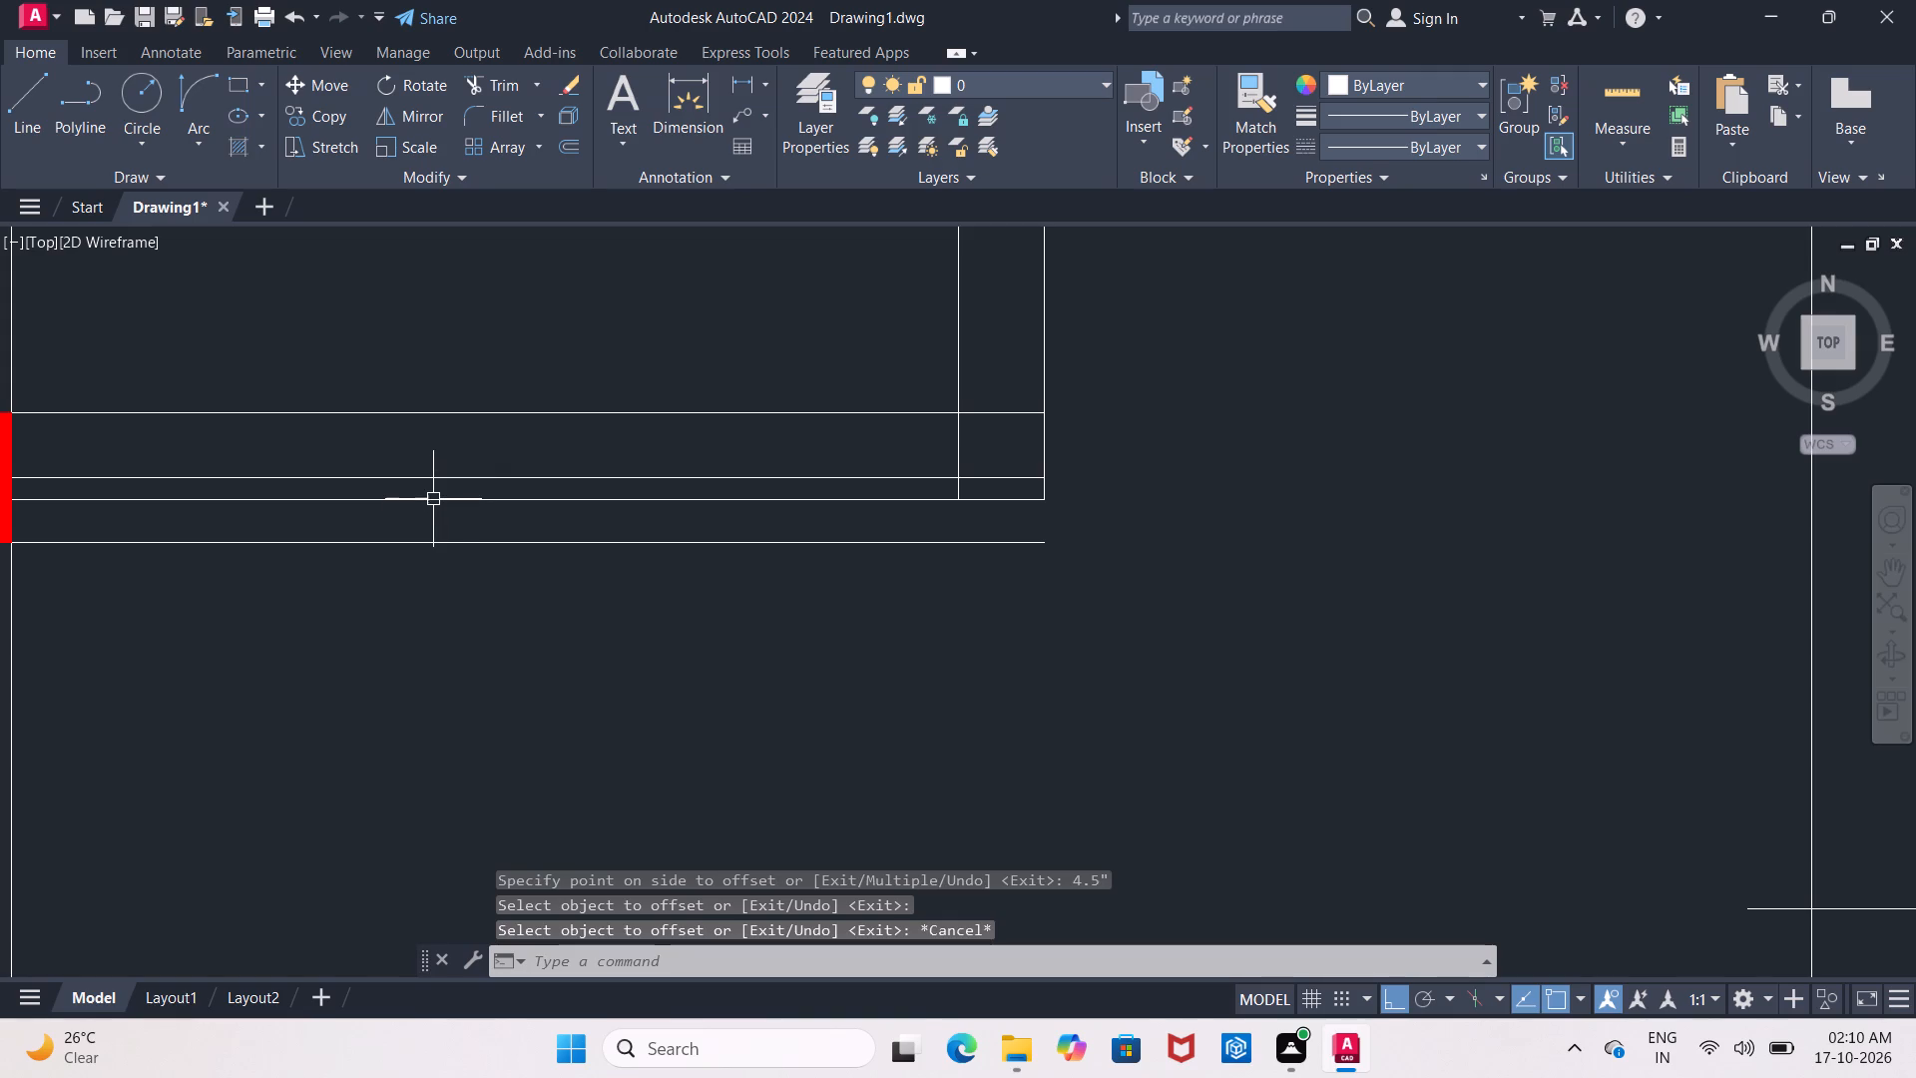
left_click(433, 497)
left_click(477, 550)
left_click(484, 536)
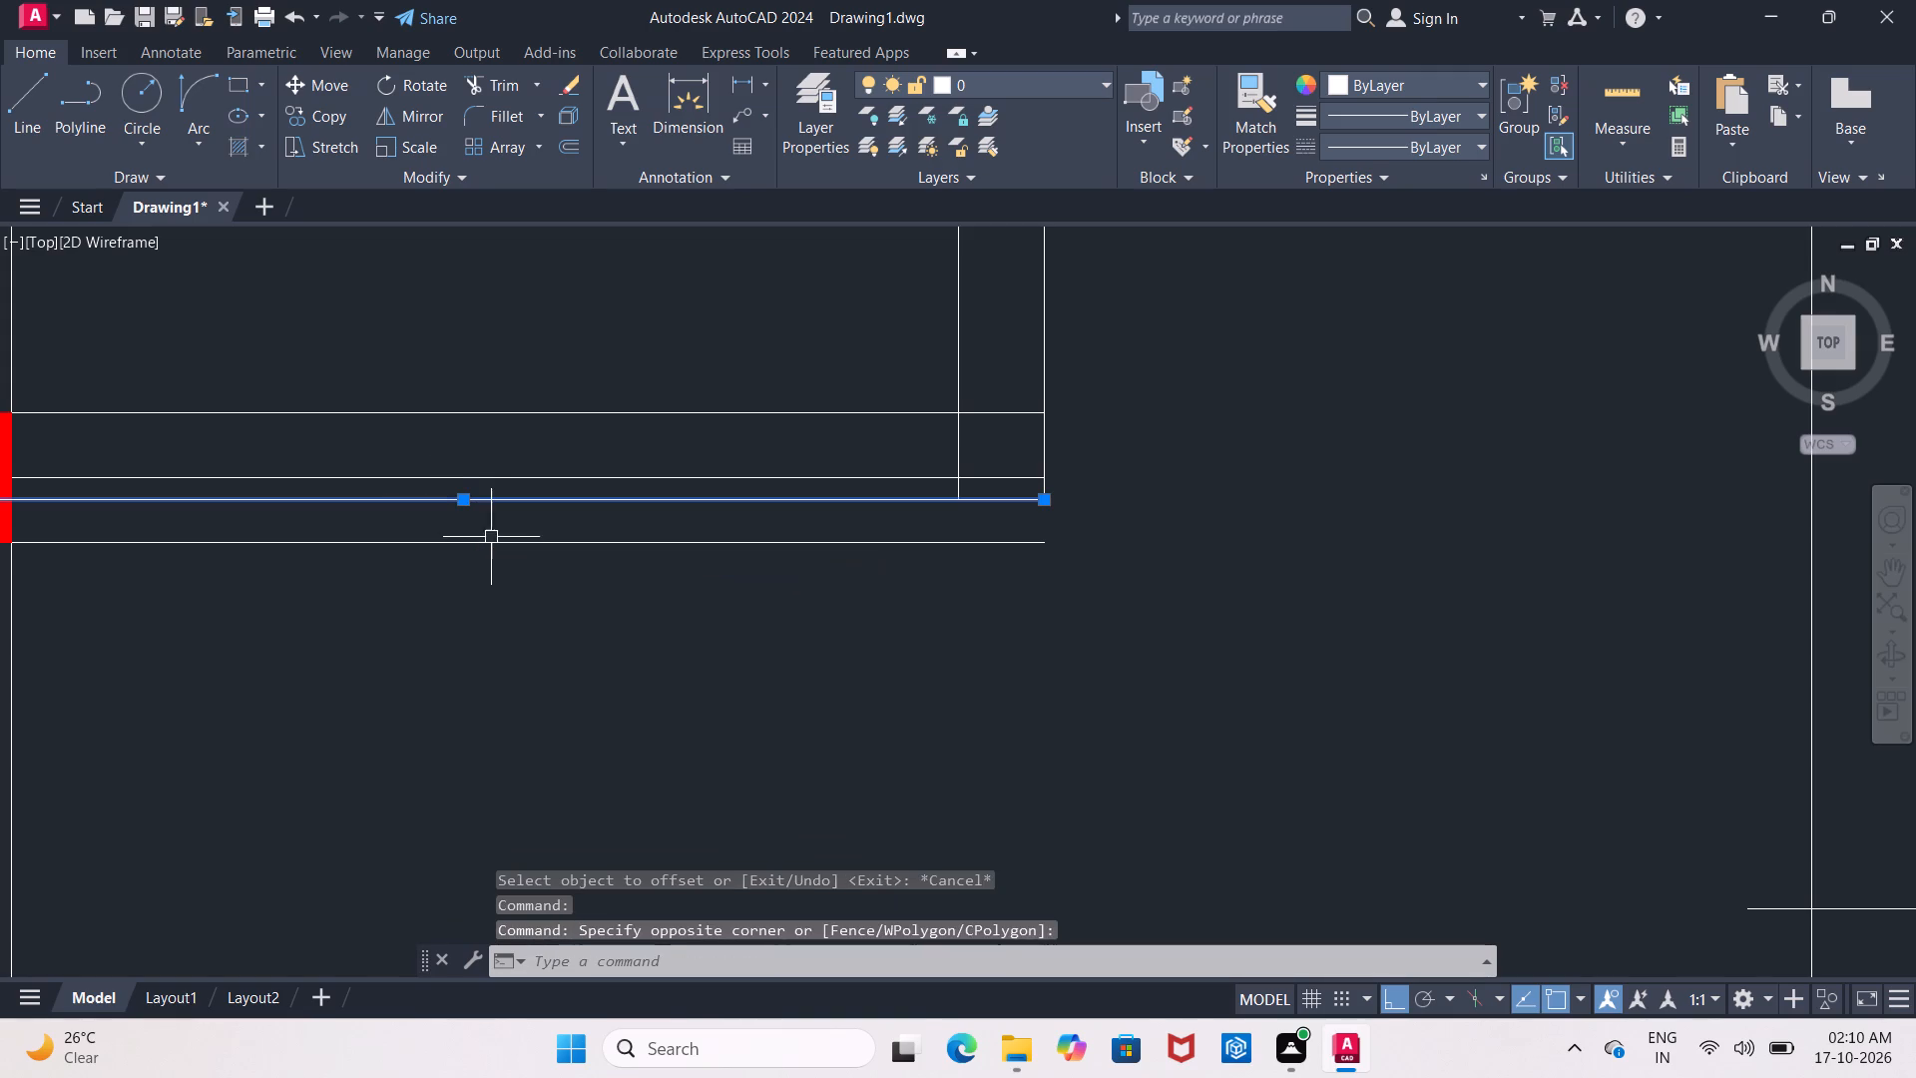
left_click(492, 539)
left_click(489, 414)
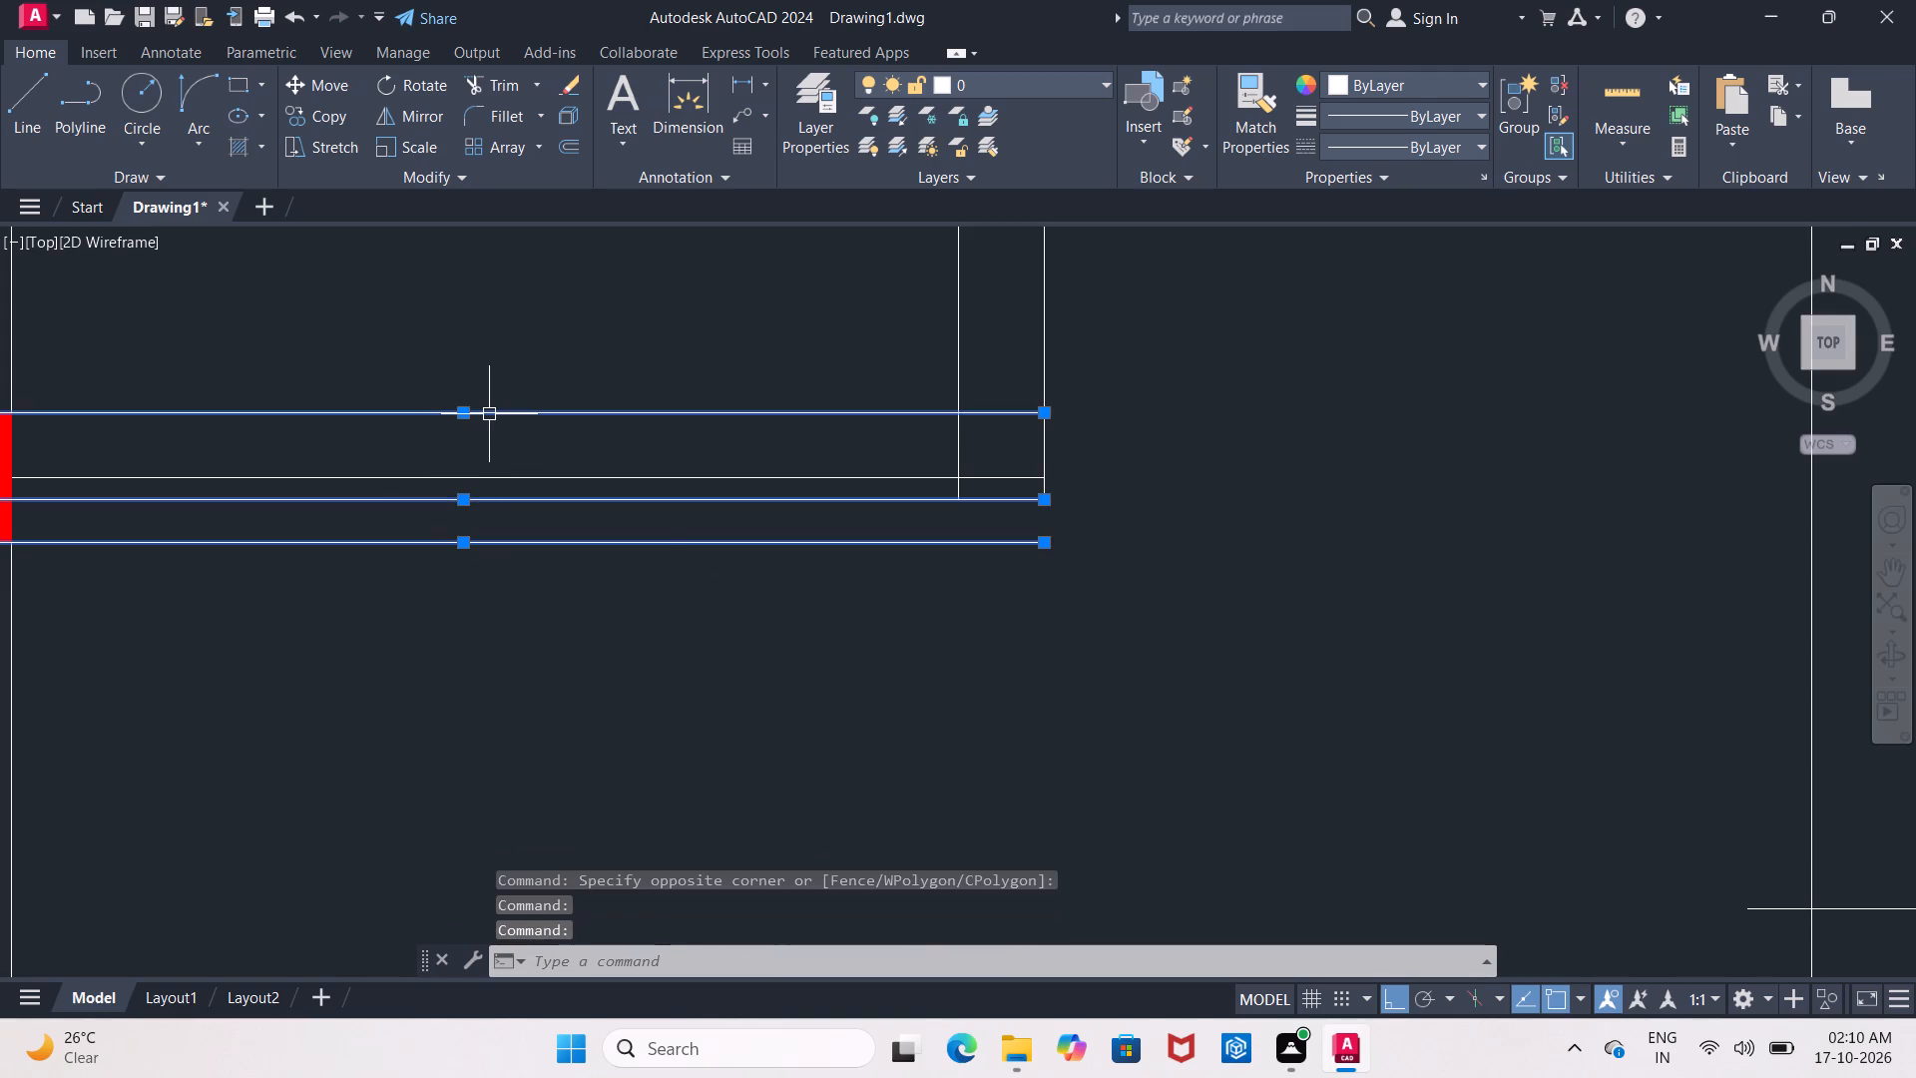
key("Delete")
Erase the two vertical face lines of the upper-left room's right-hand wall.
scroll(514, 431, "down", 2)
scroll(659, 453, "down", 1)
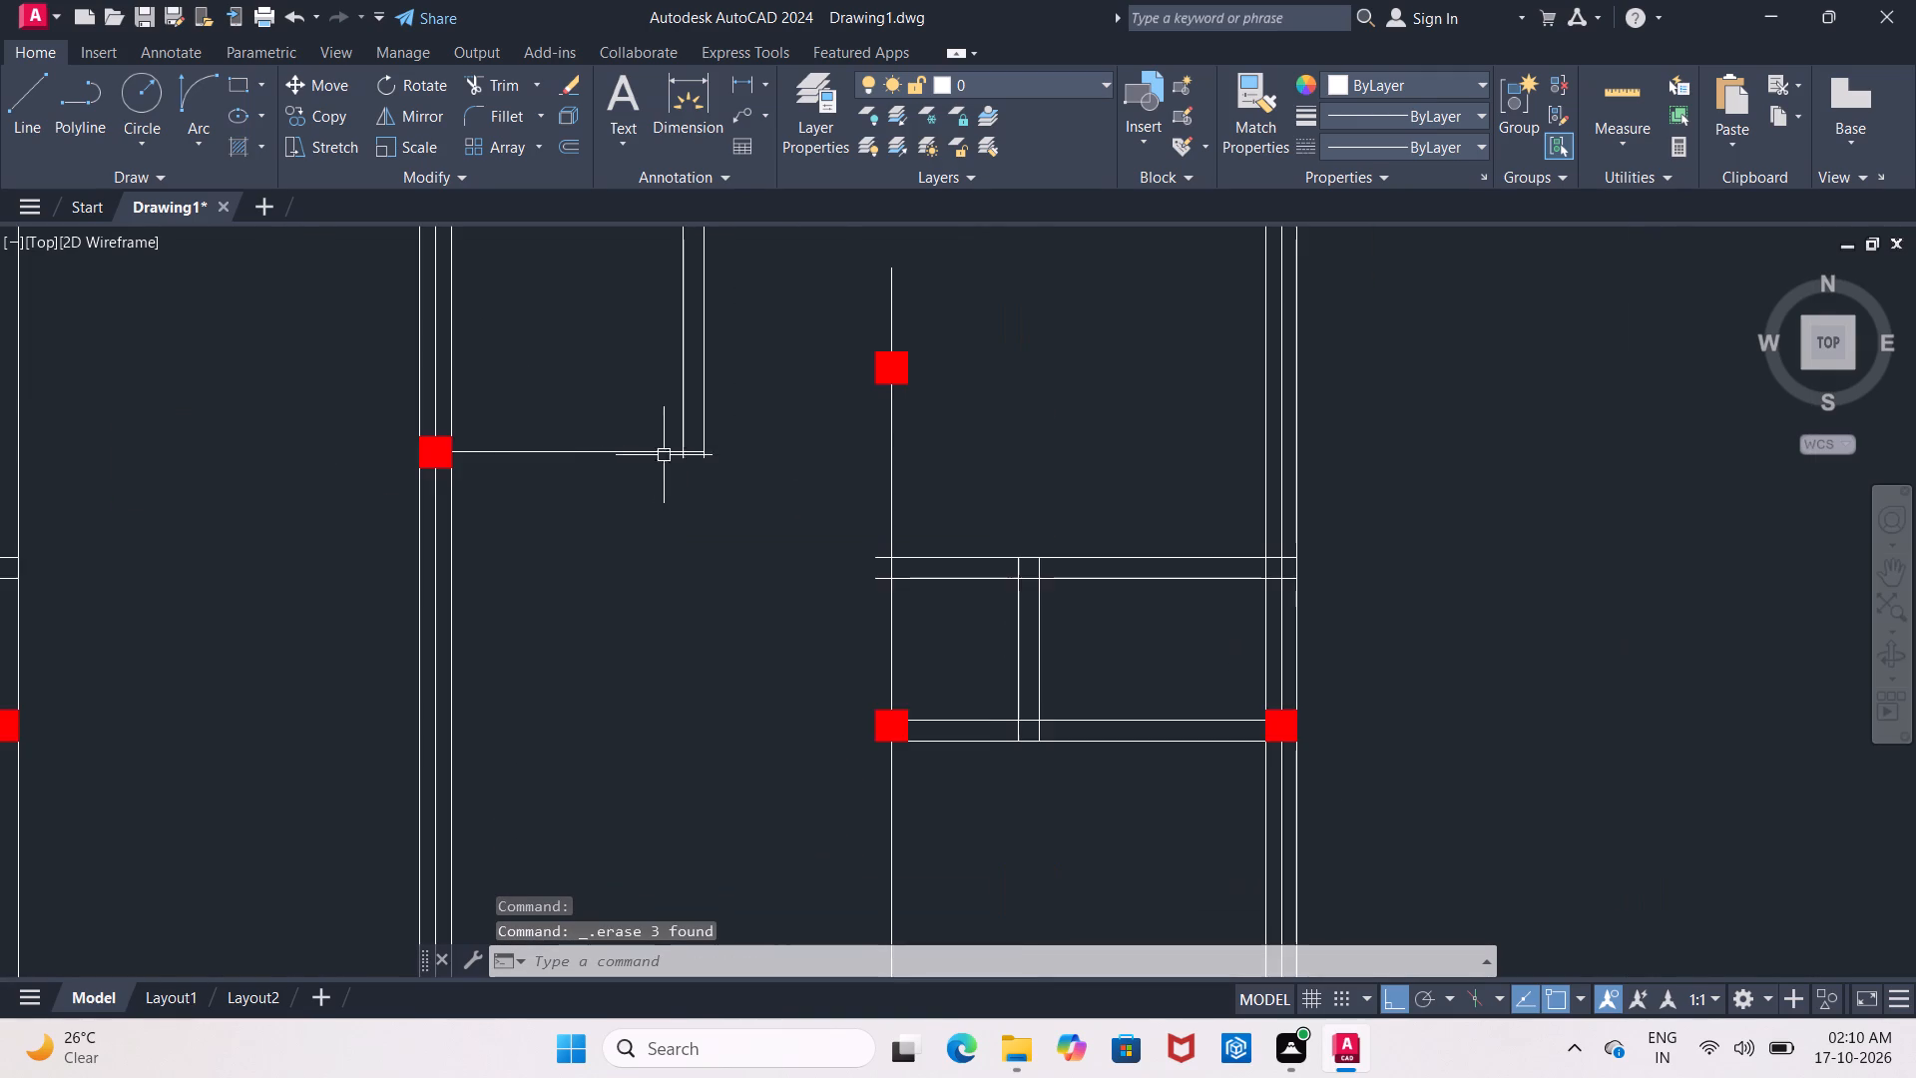
scroll(728, 436, "down", 3)
scroll(728, 436, "up", 3)
left_click(668, 398)
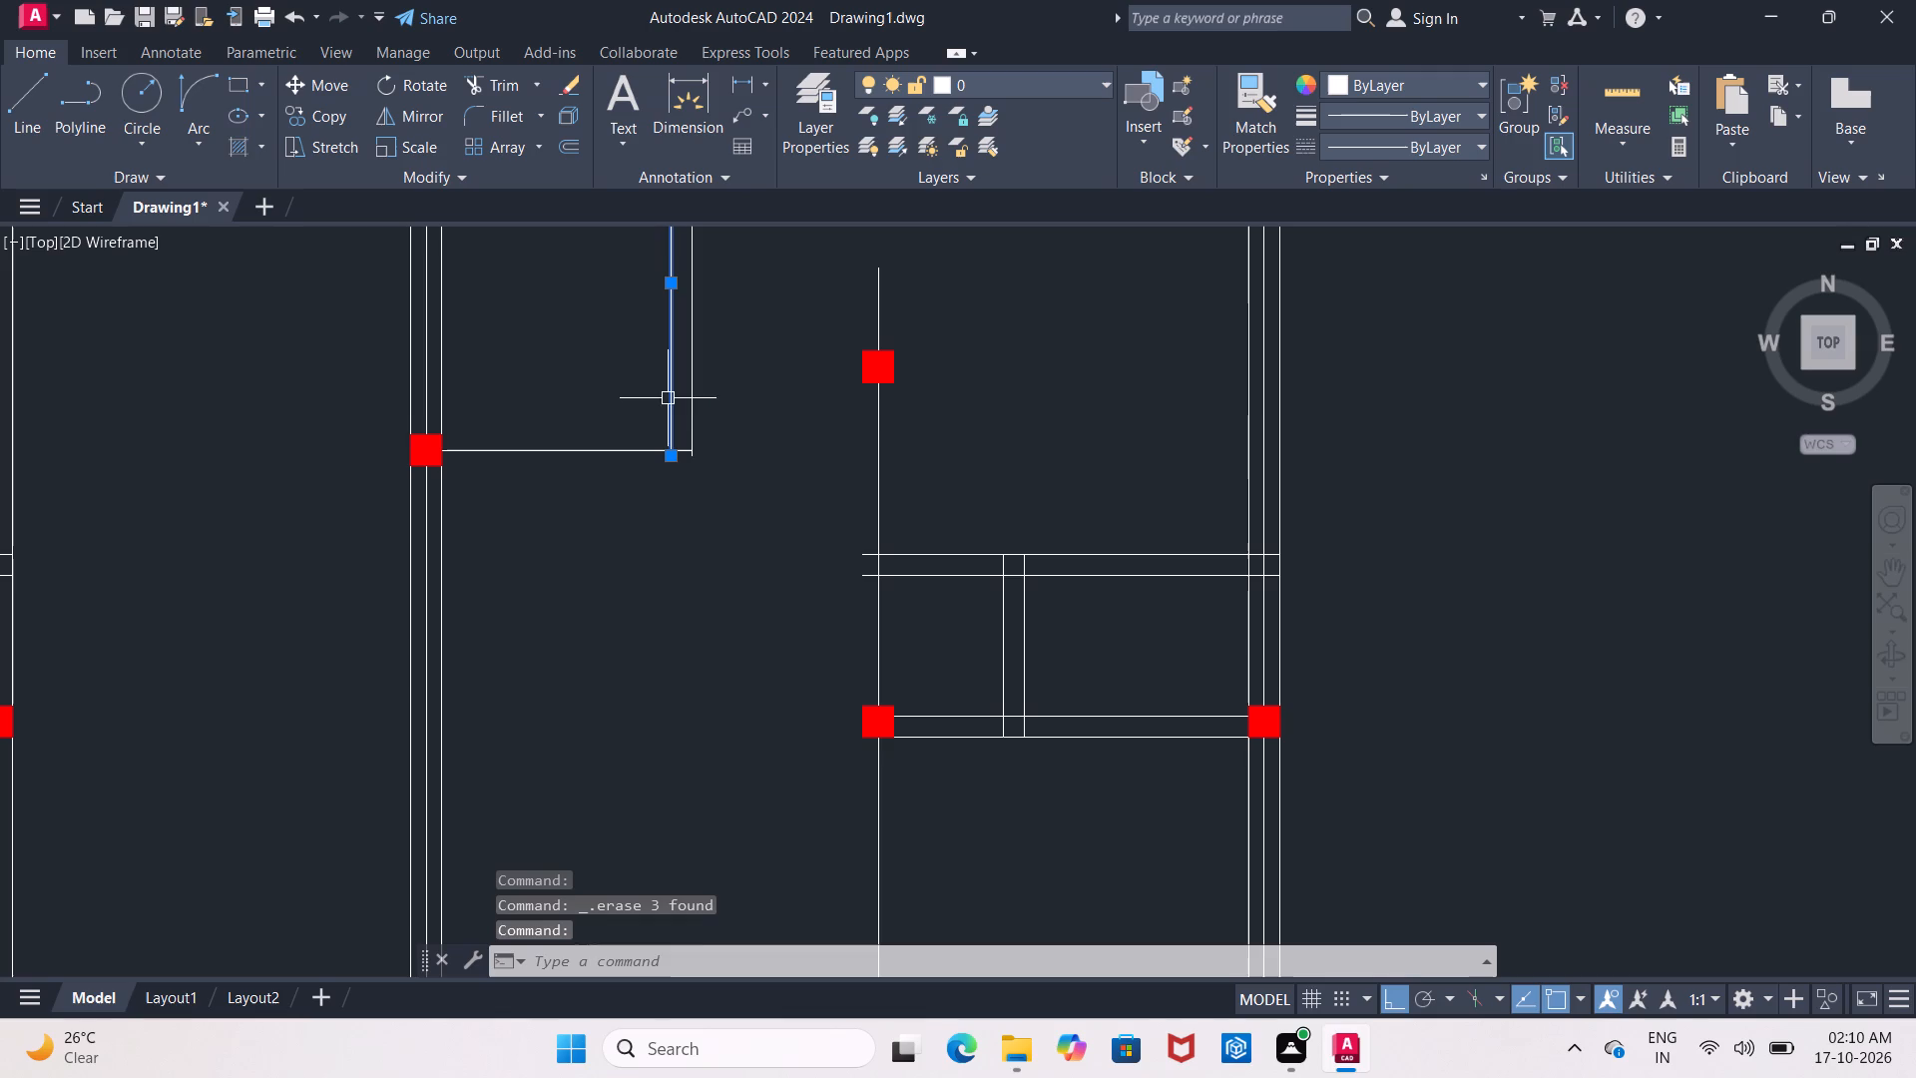
left_click(694, 419)
key("Delete")
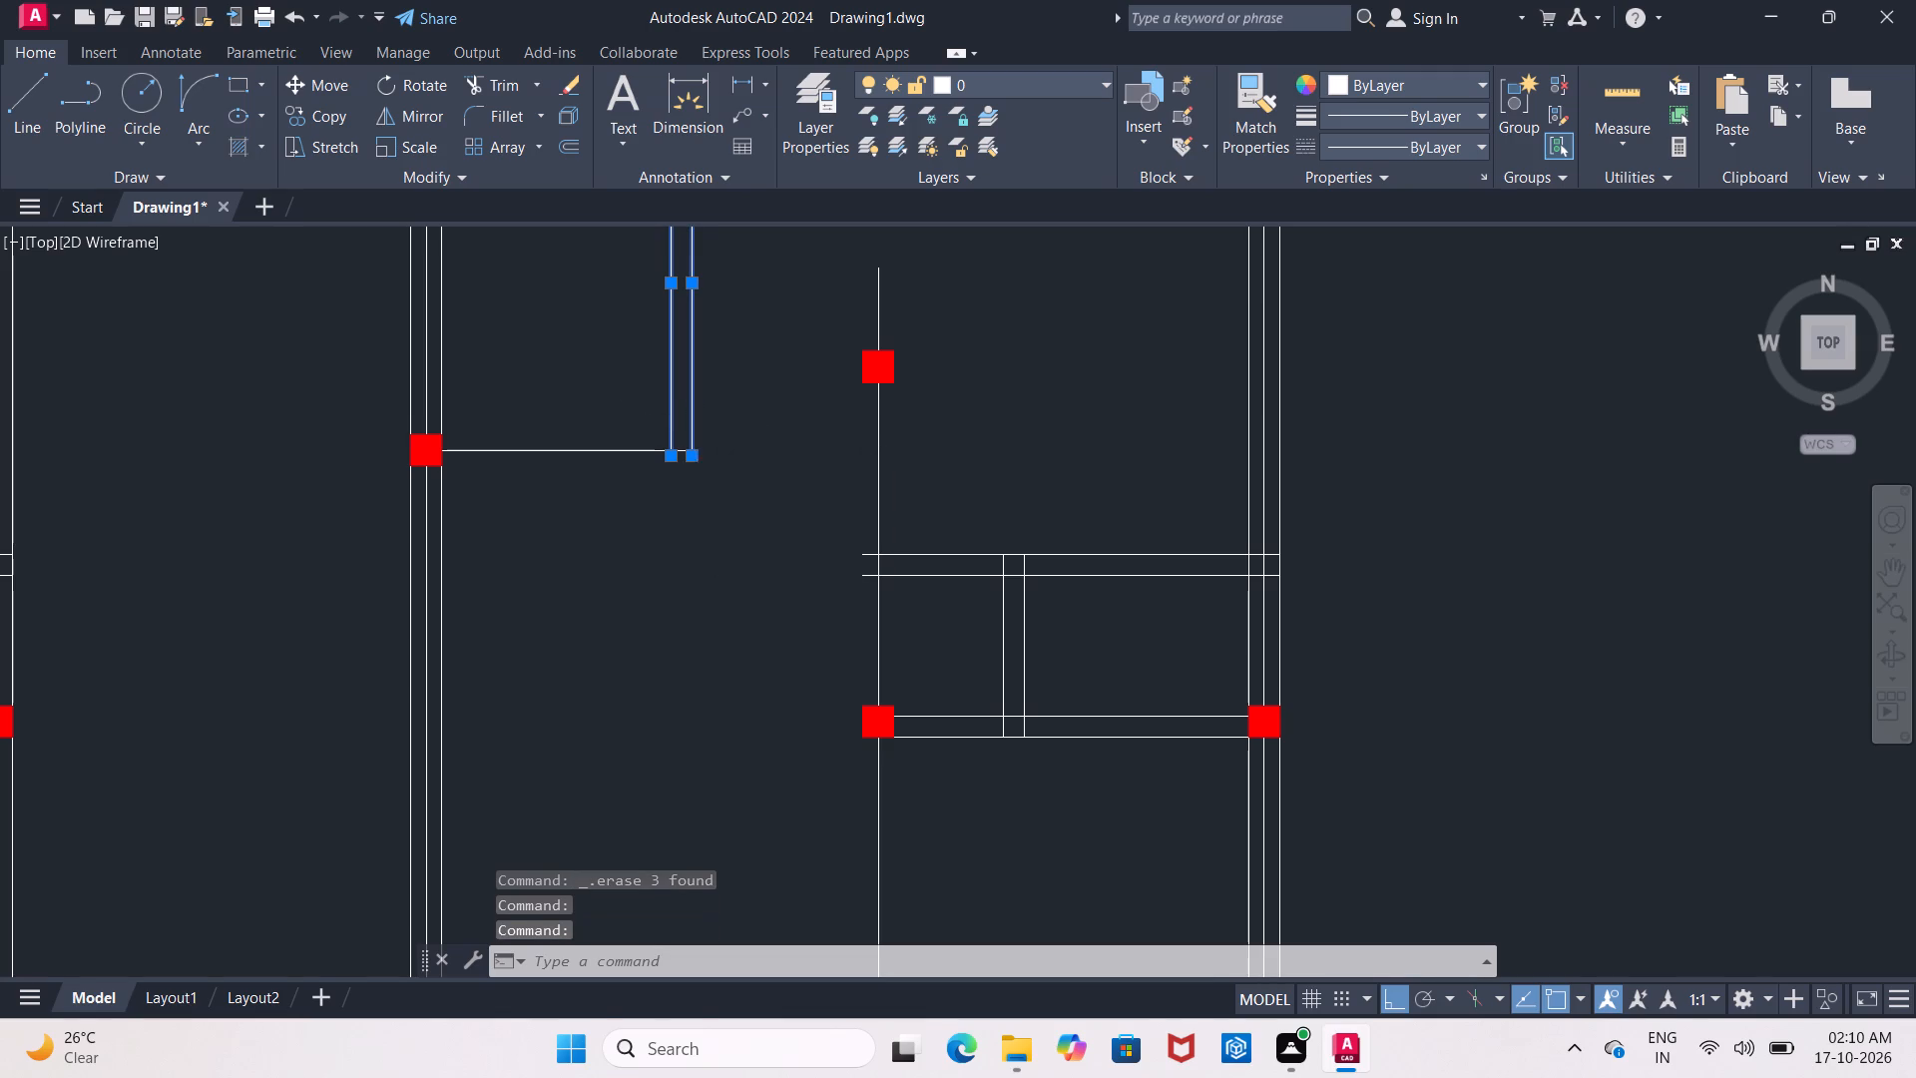
Stretch the outer end of the horizontal centre line through the left column 2' outward.
left_click(512, 454)
scroll(409, 447, "up", 2)
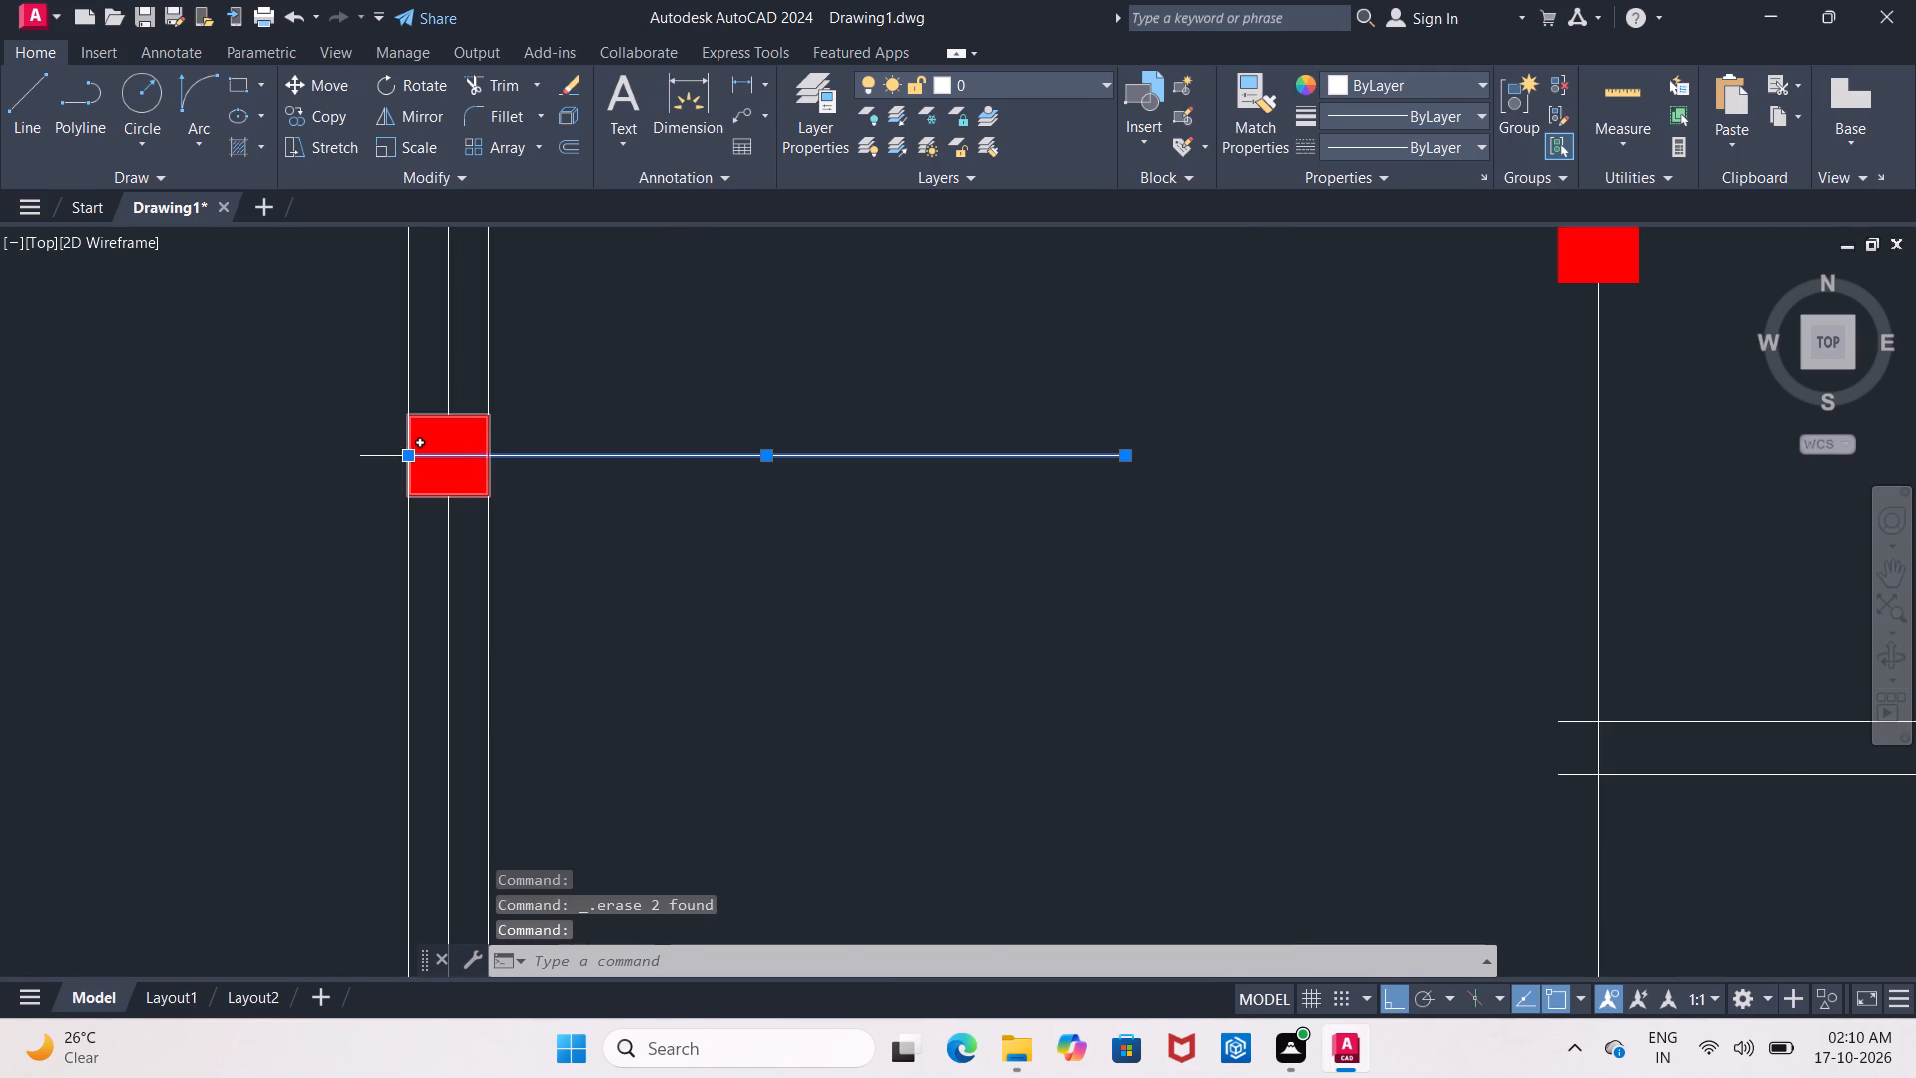
left_click(411, 459)
type("2'")
key("Return")
left_click(900, 677)
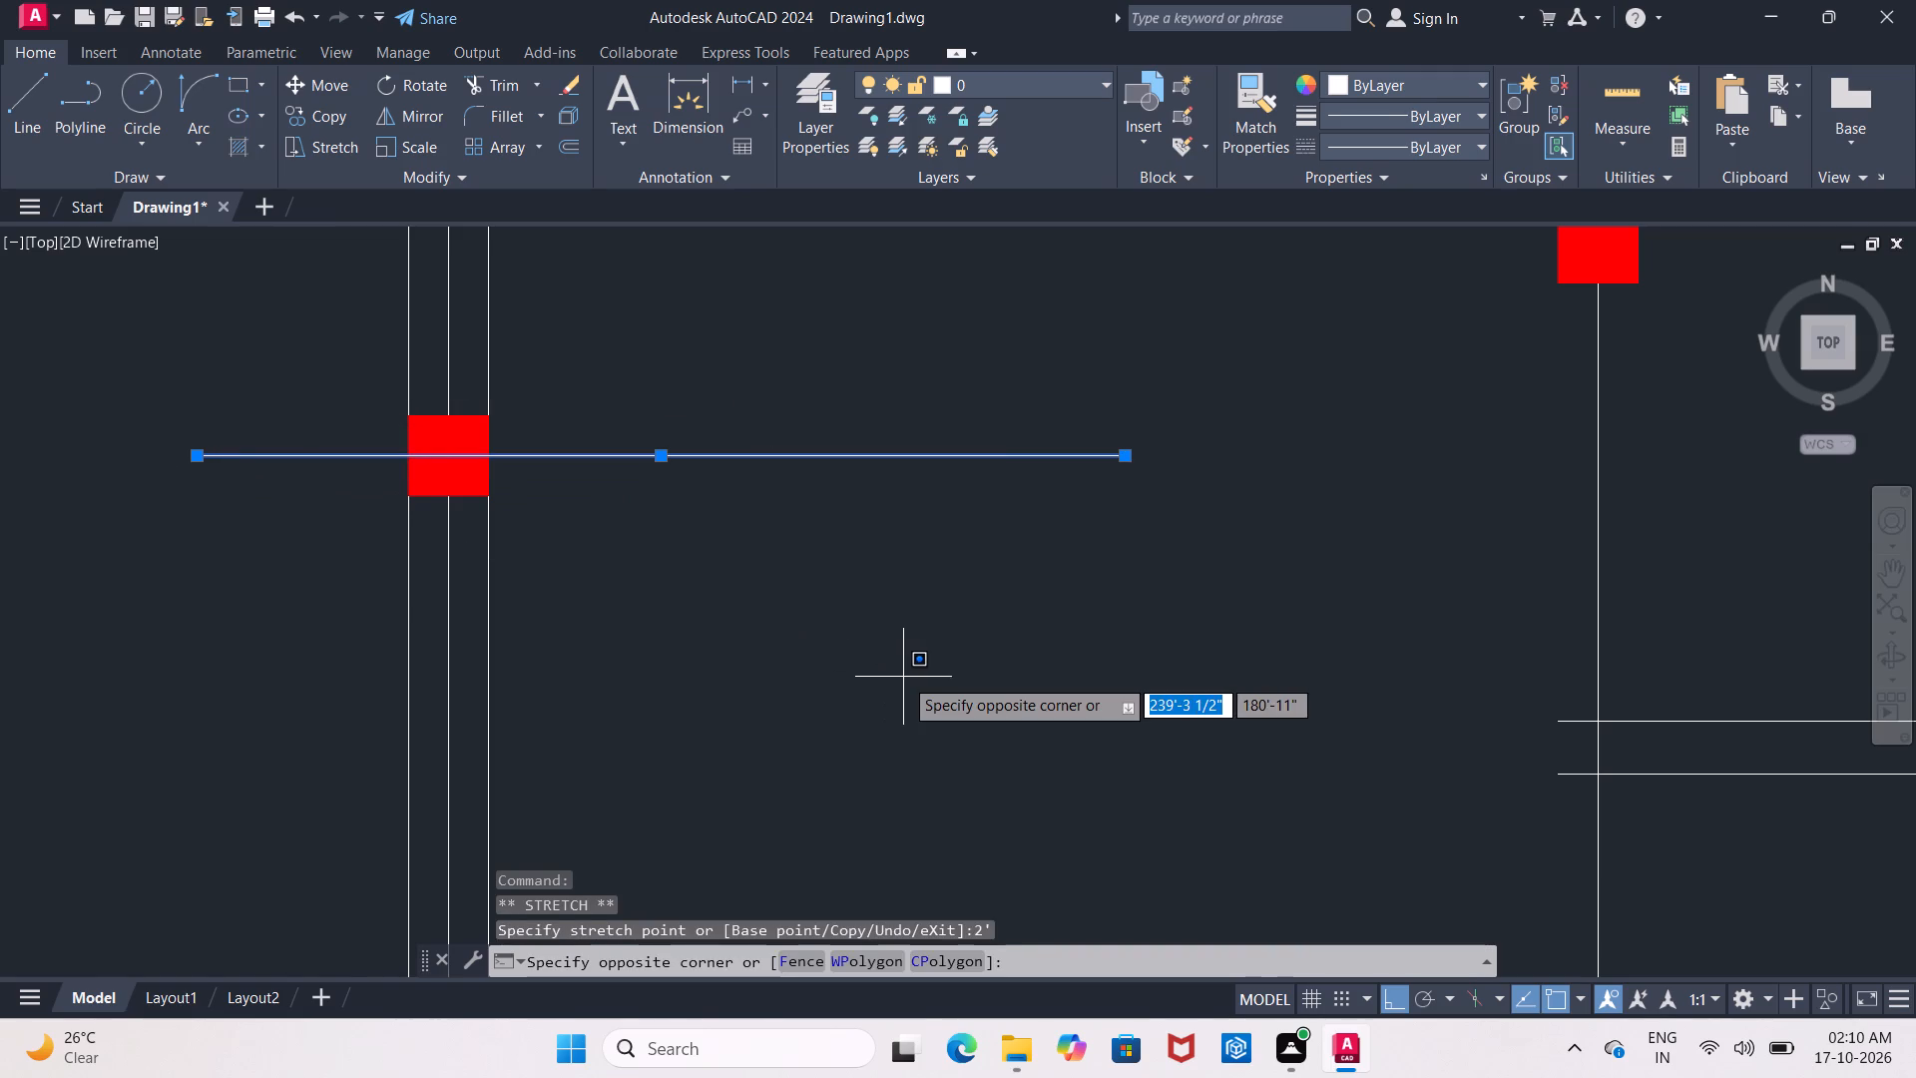
key("Escape")
key("Escape")
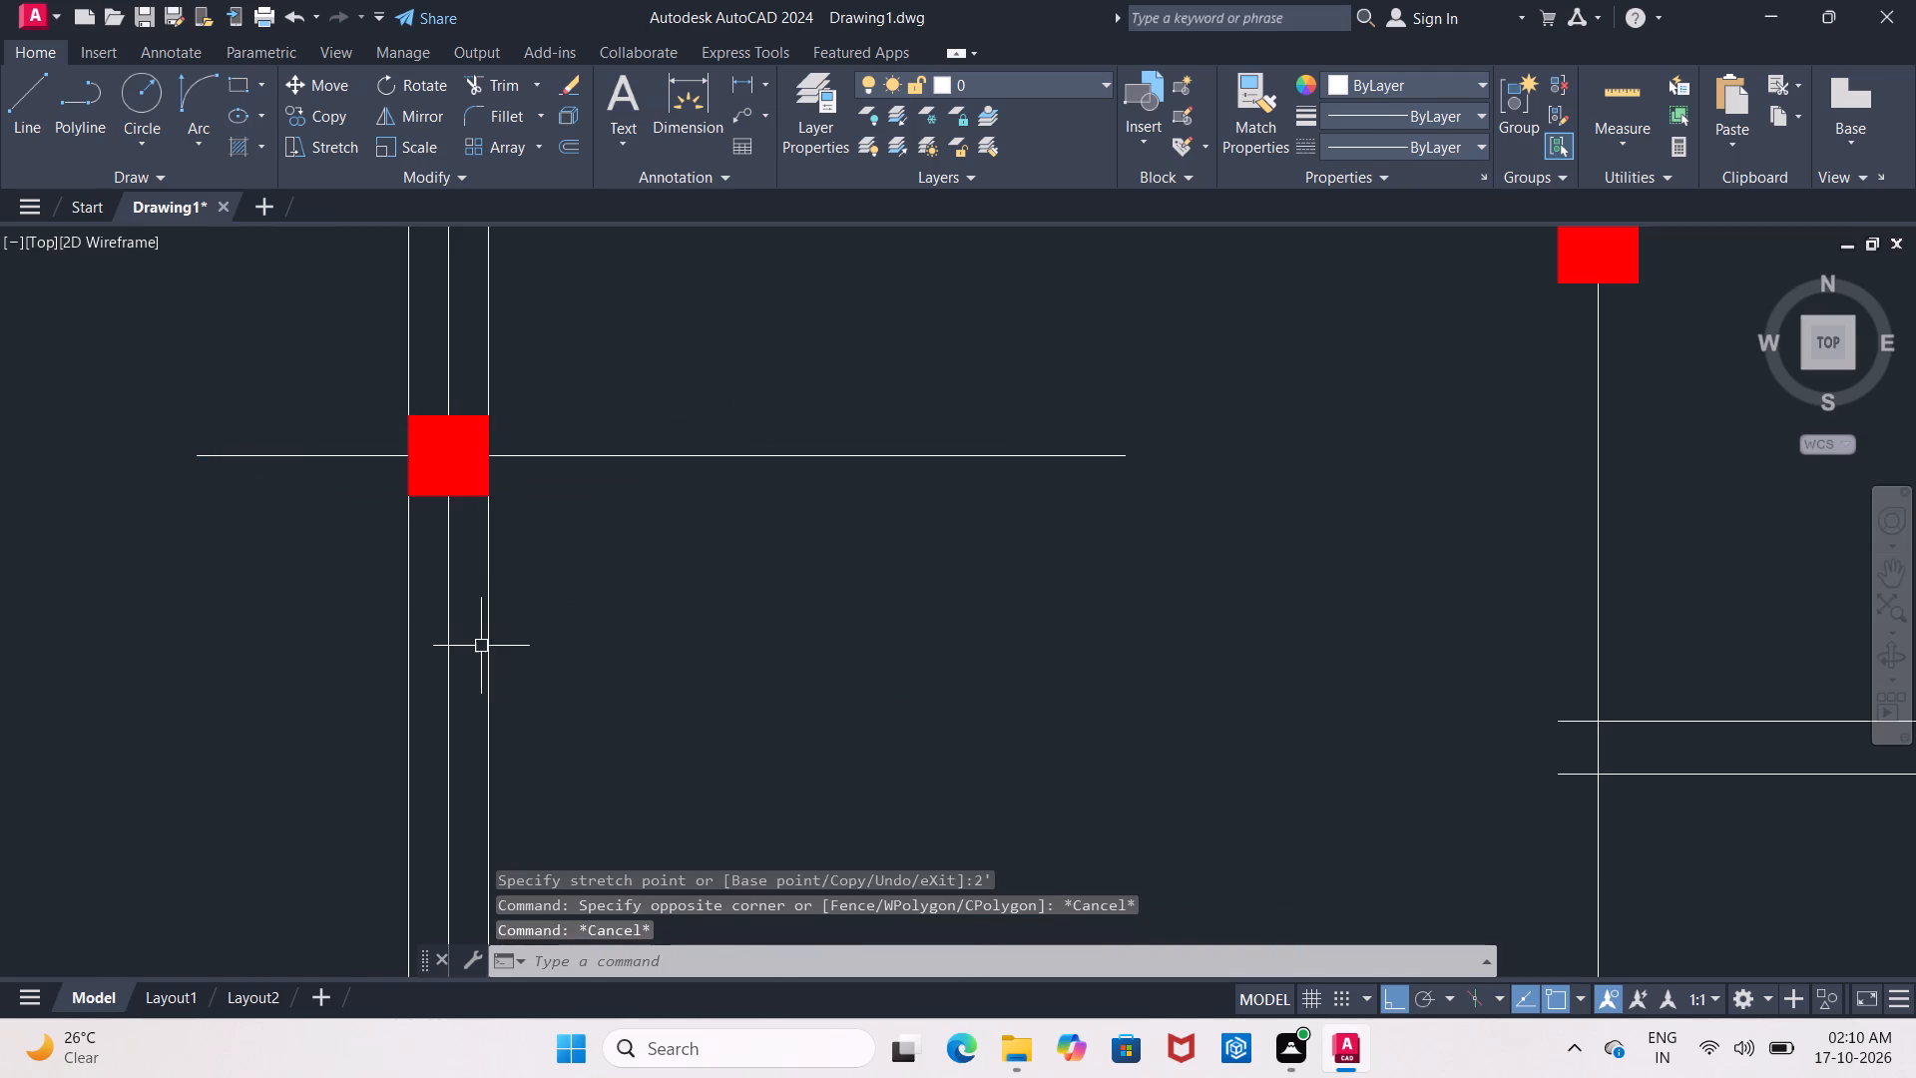
Erase the left outer wall's face lines, including the remaining inner segment above the column, keeping the centre line.
left_click(482, 650)
left_click(405, 673)
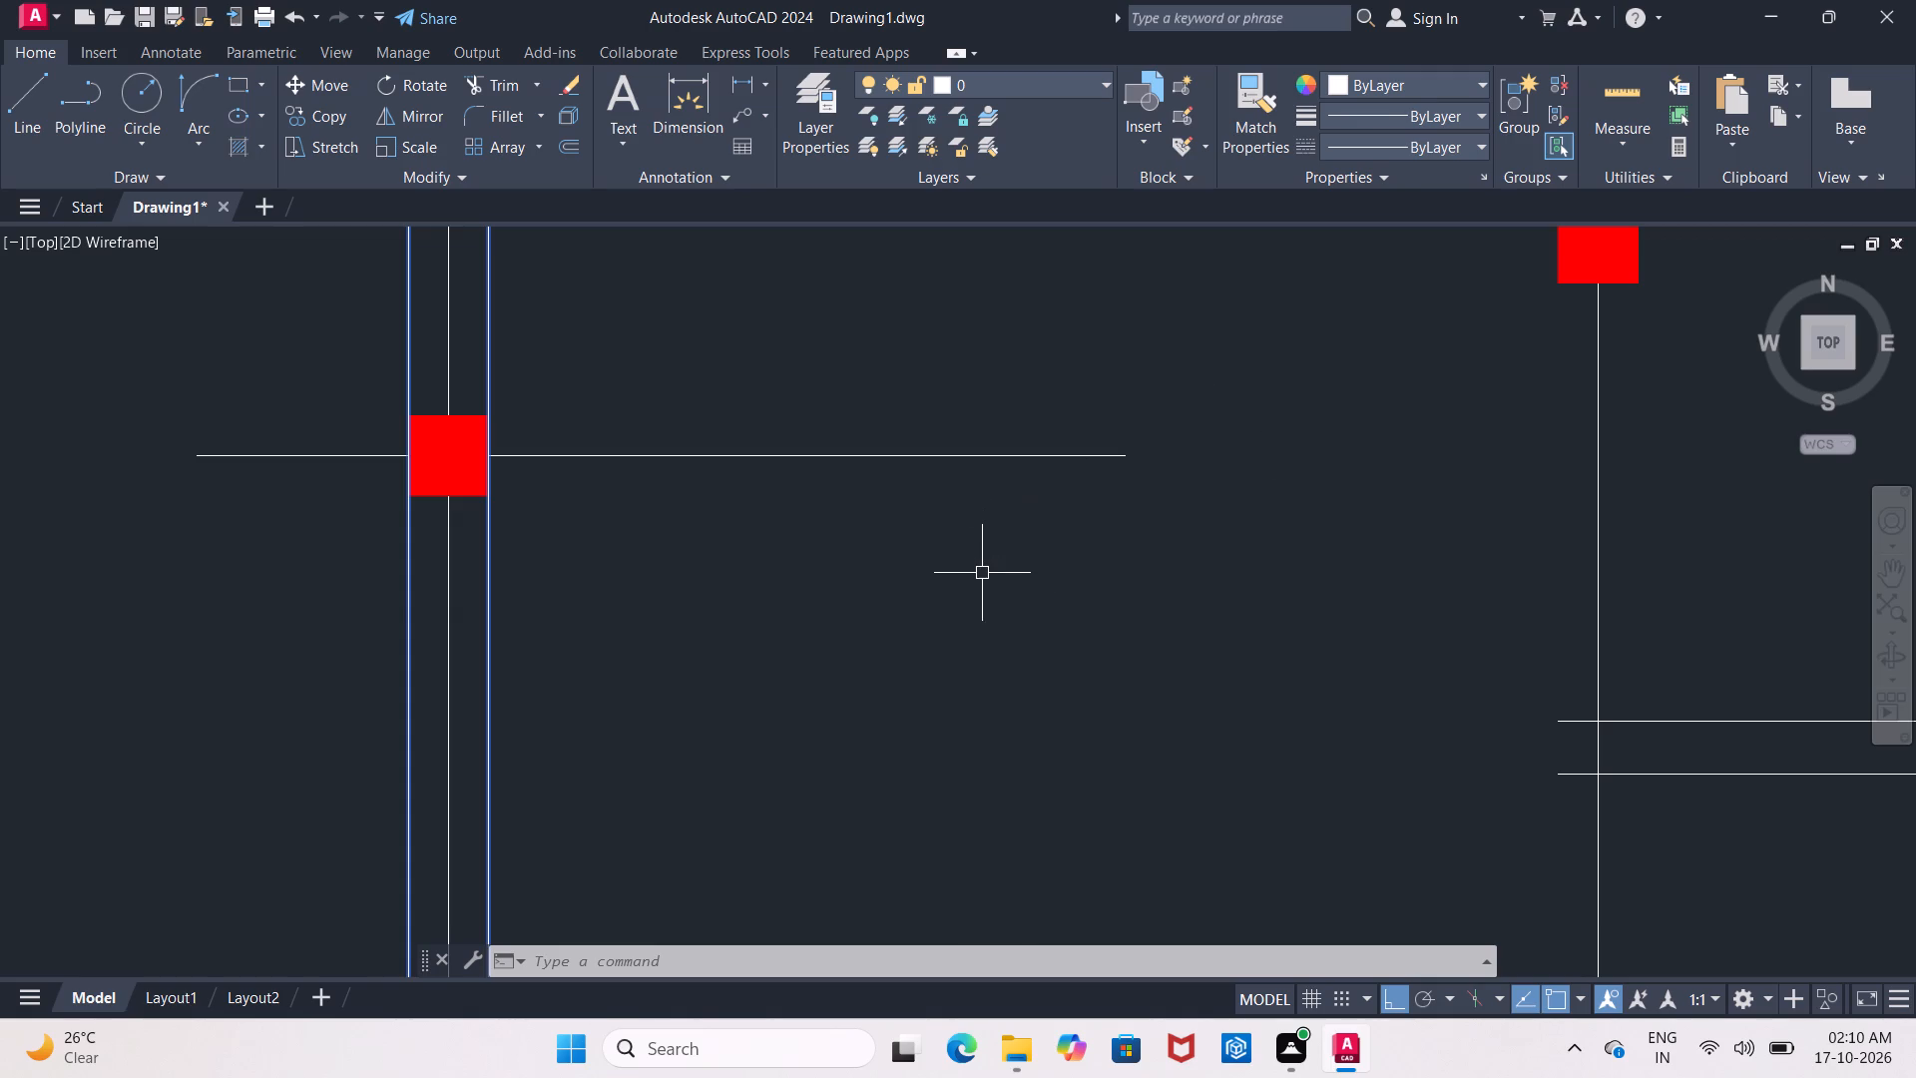
key("Delete")
scroll(939, 578, "down", 1)
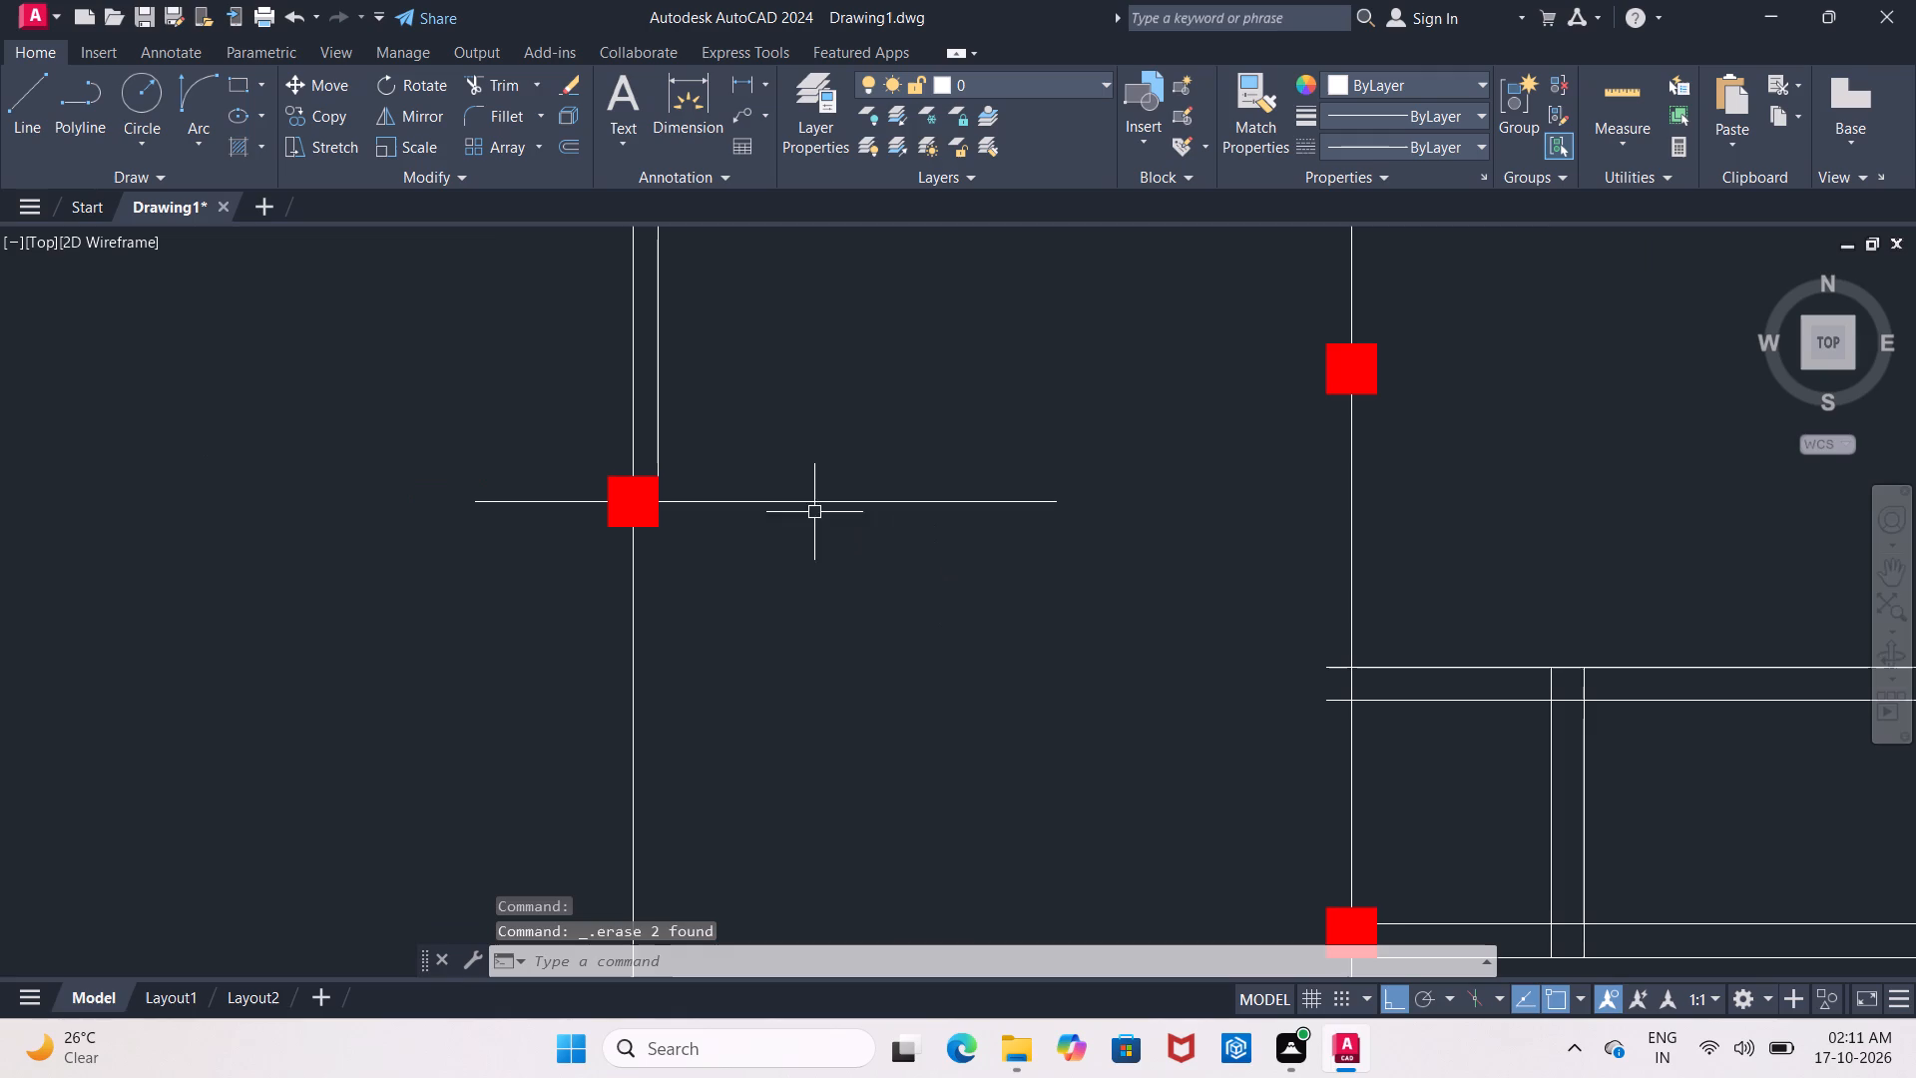
left_click(659, 401)
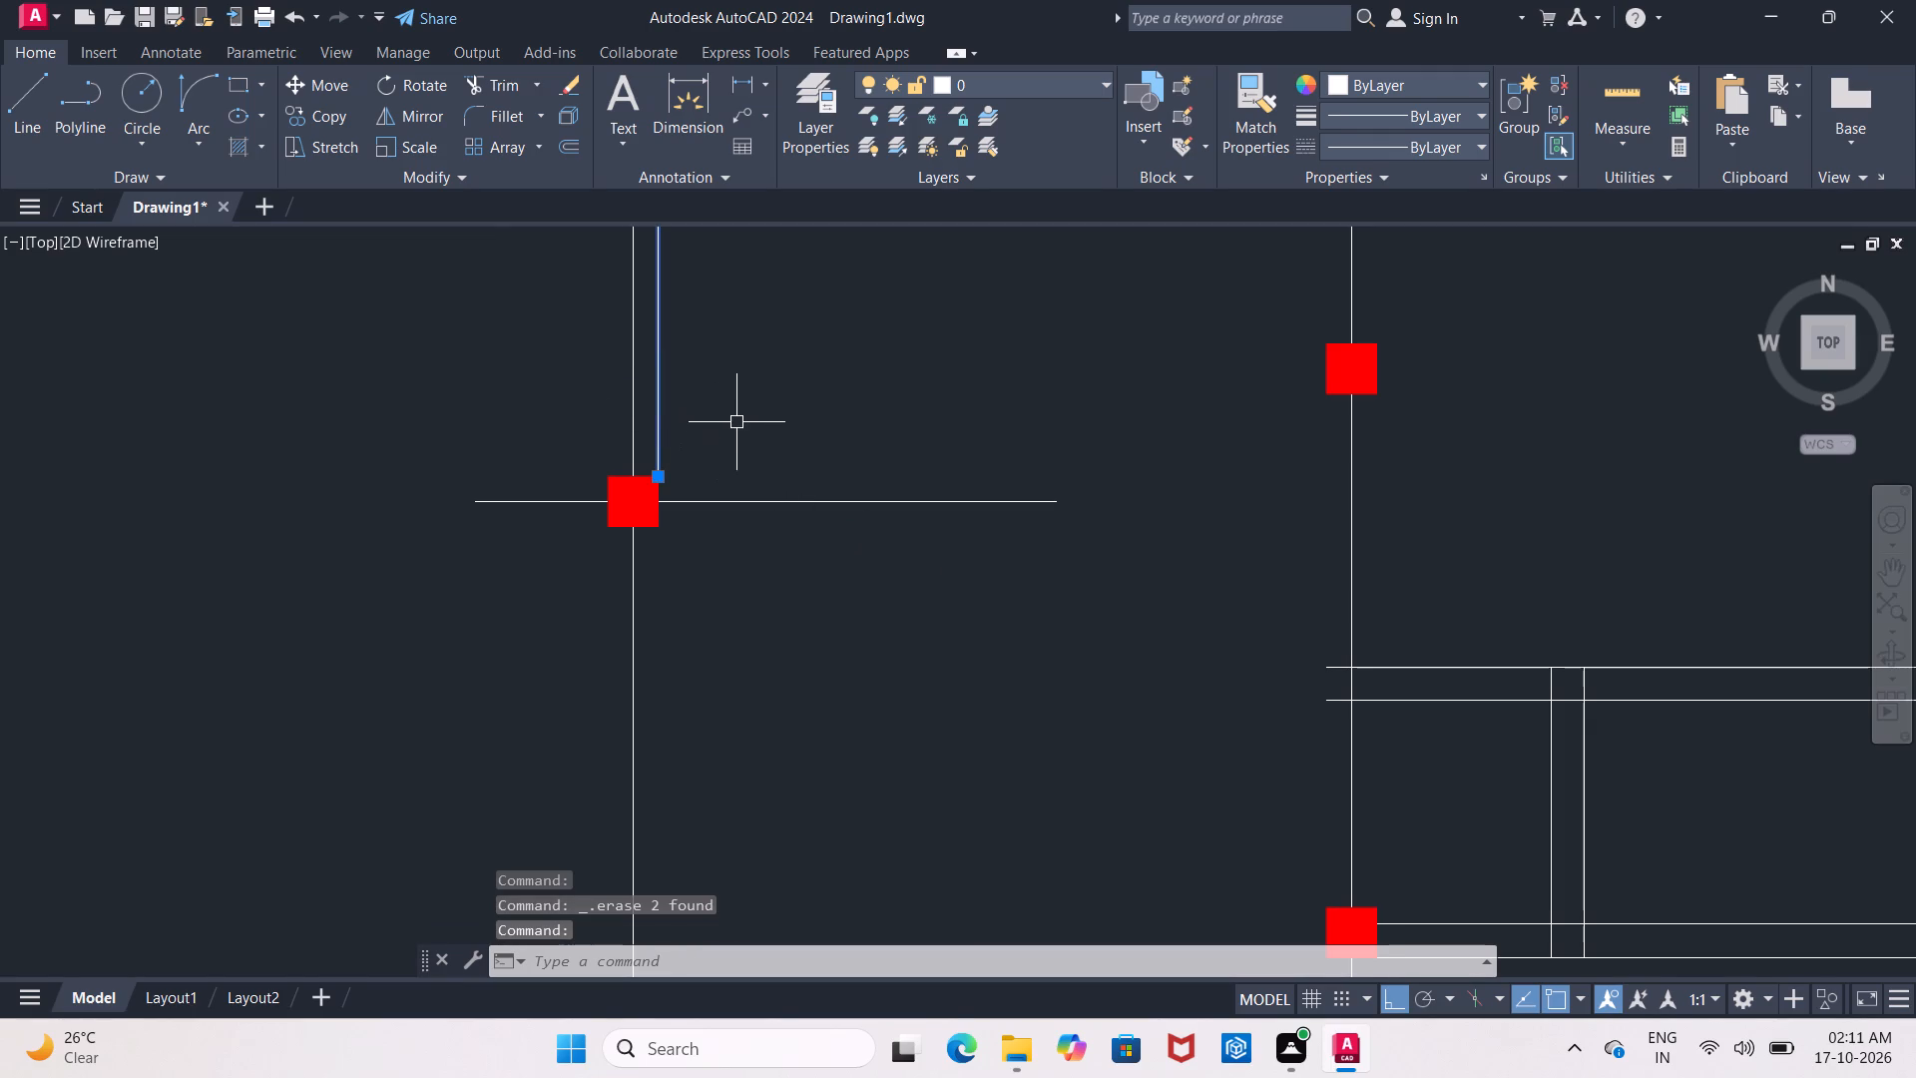
key("Delete")
Shorten the left column's horizontal centre line by pulling its inner end back to the line's midpoint.
scroll(736, 421, "down", 3)
scroll(754, 390, "up", 2)
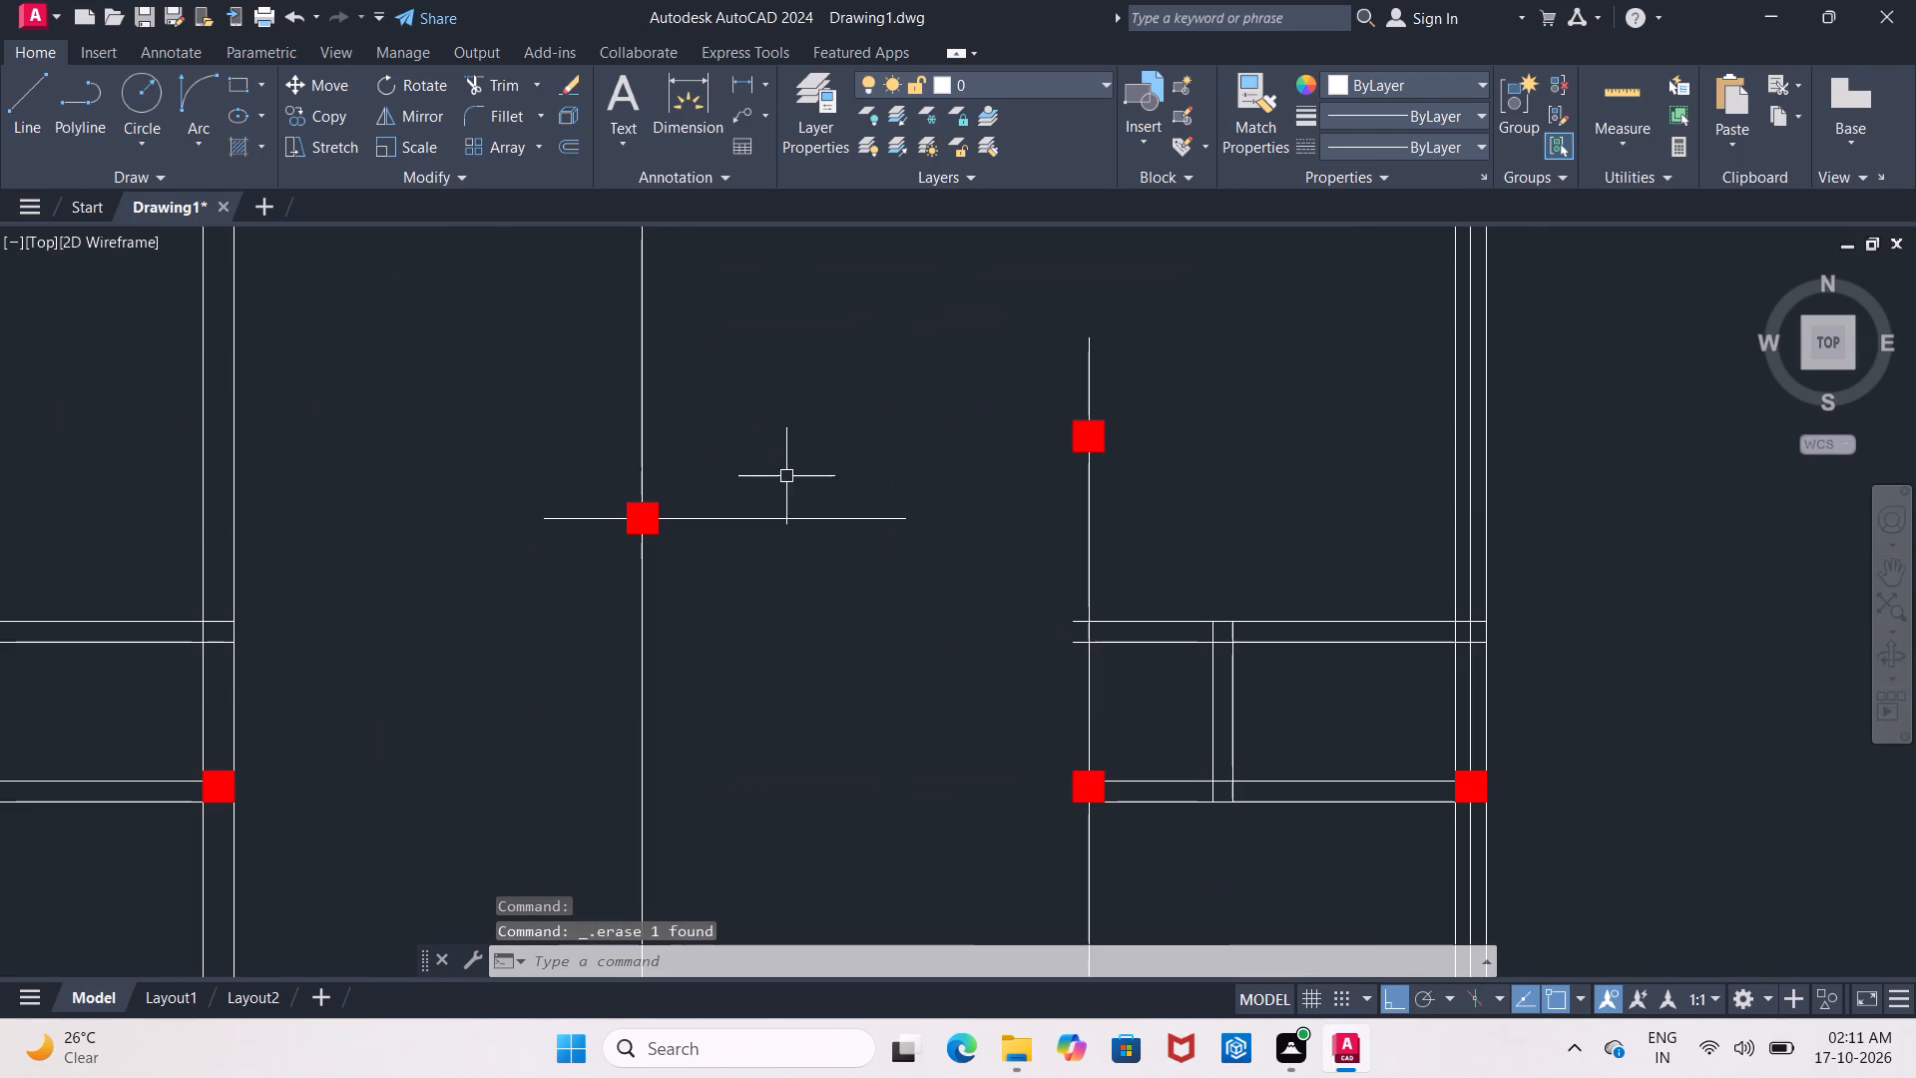
left_click(808, 519)
left_click(902, 522)
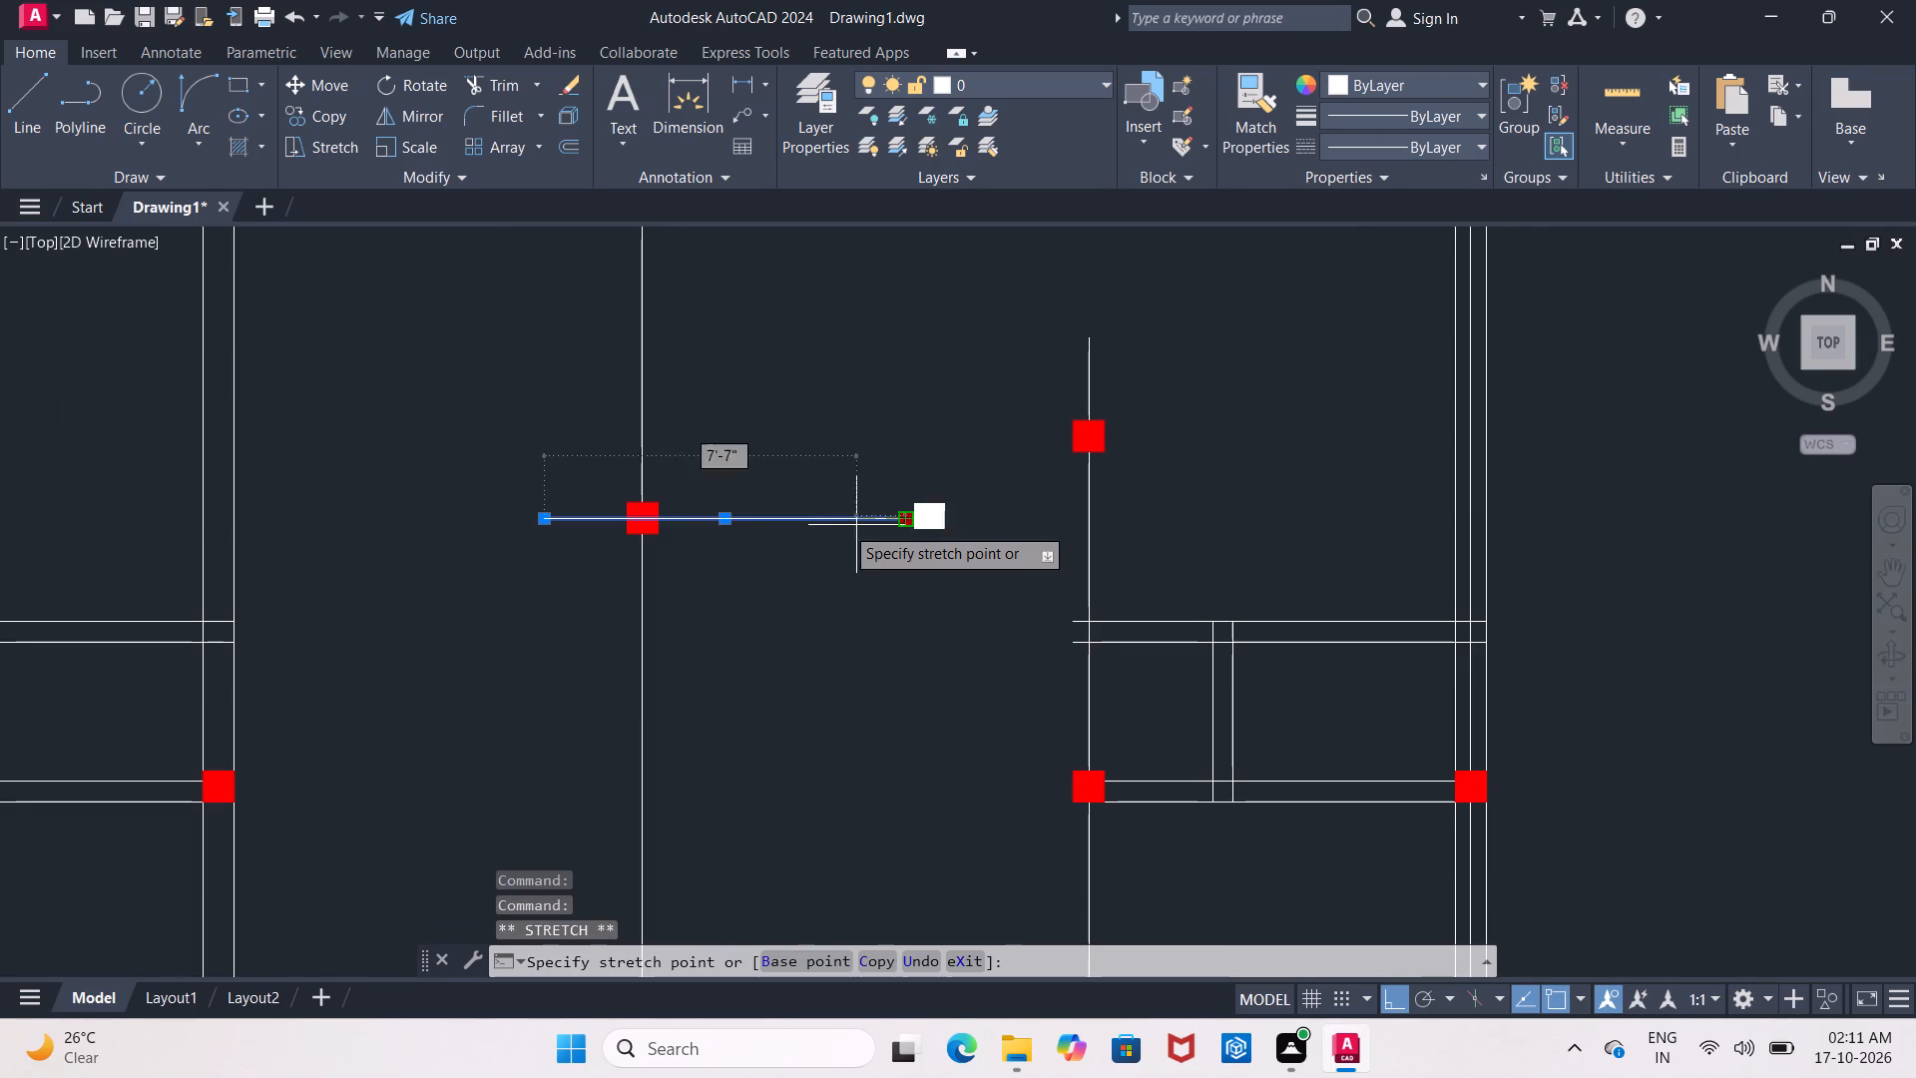
left_click(721, 522)
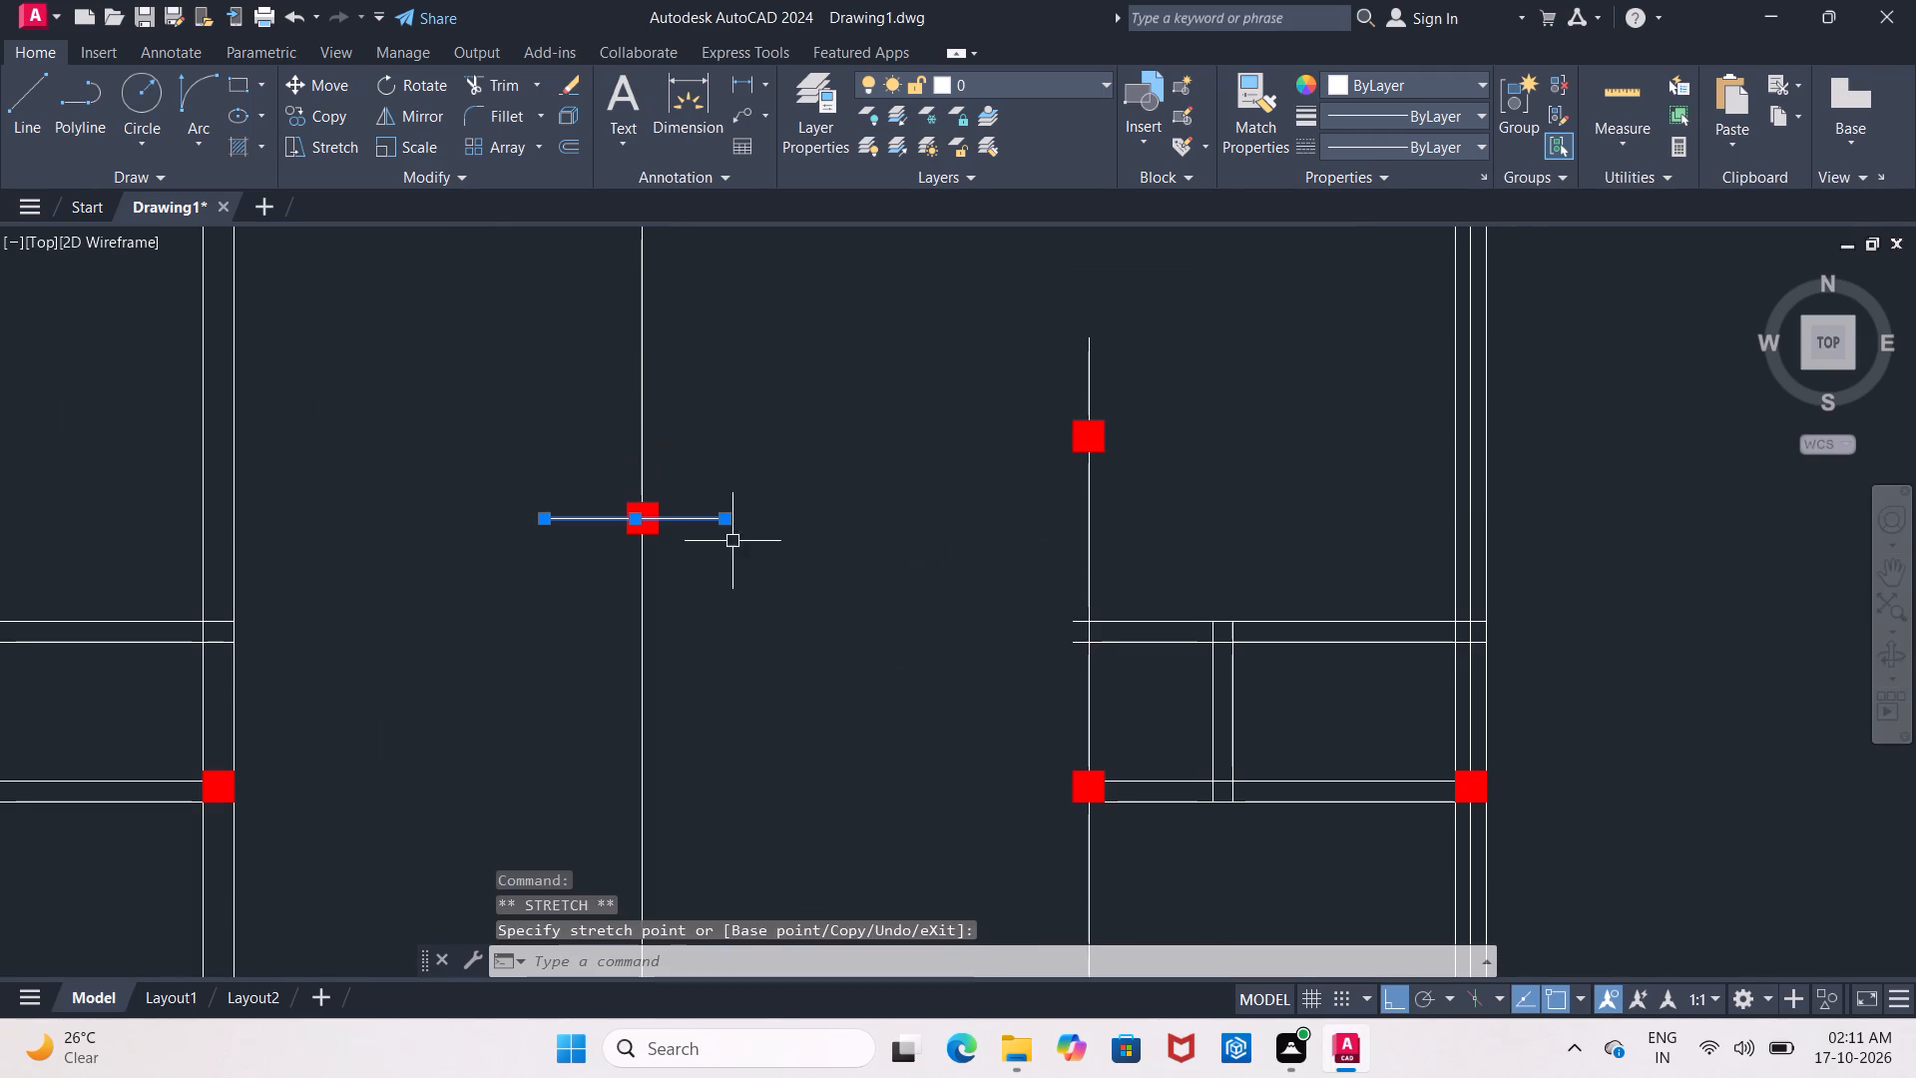
Shift the shortened horizontal line by its midpoint onto the vertical centre line, centring it on the left column.
scroll(783, 602, "down", 2)
scroll(798, 592, "up", 3)
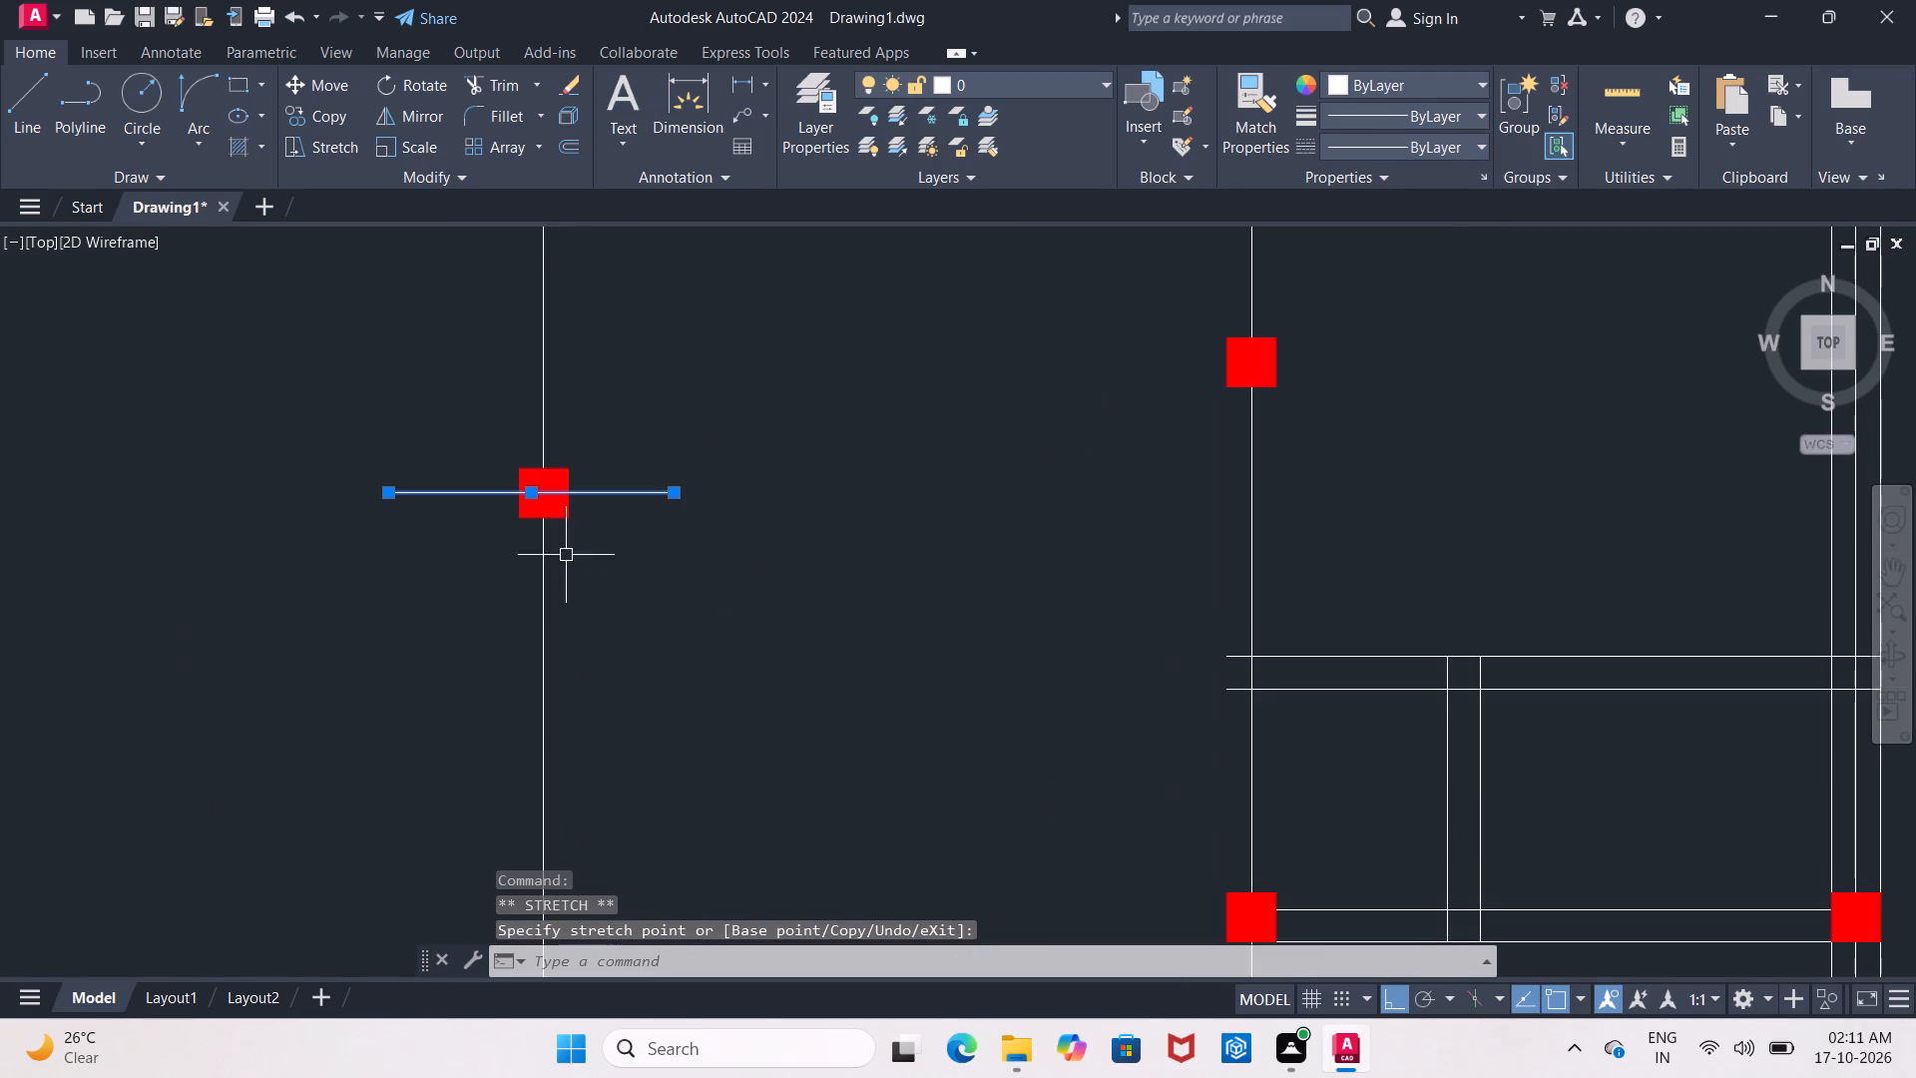
scroll(534, 486, "up", 2)
left_click(522, 506)
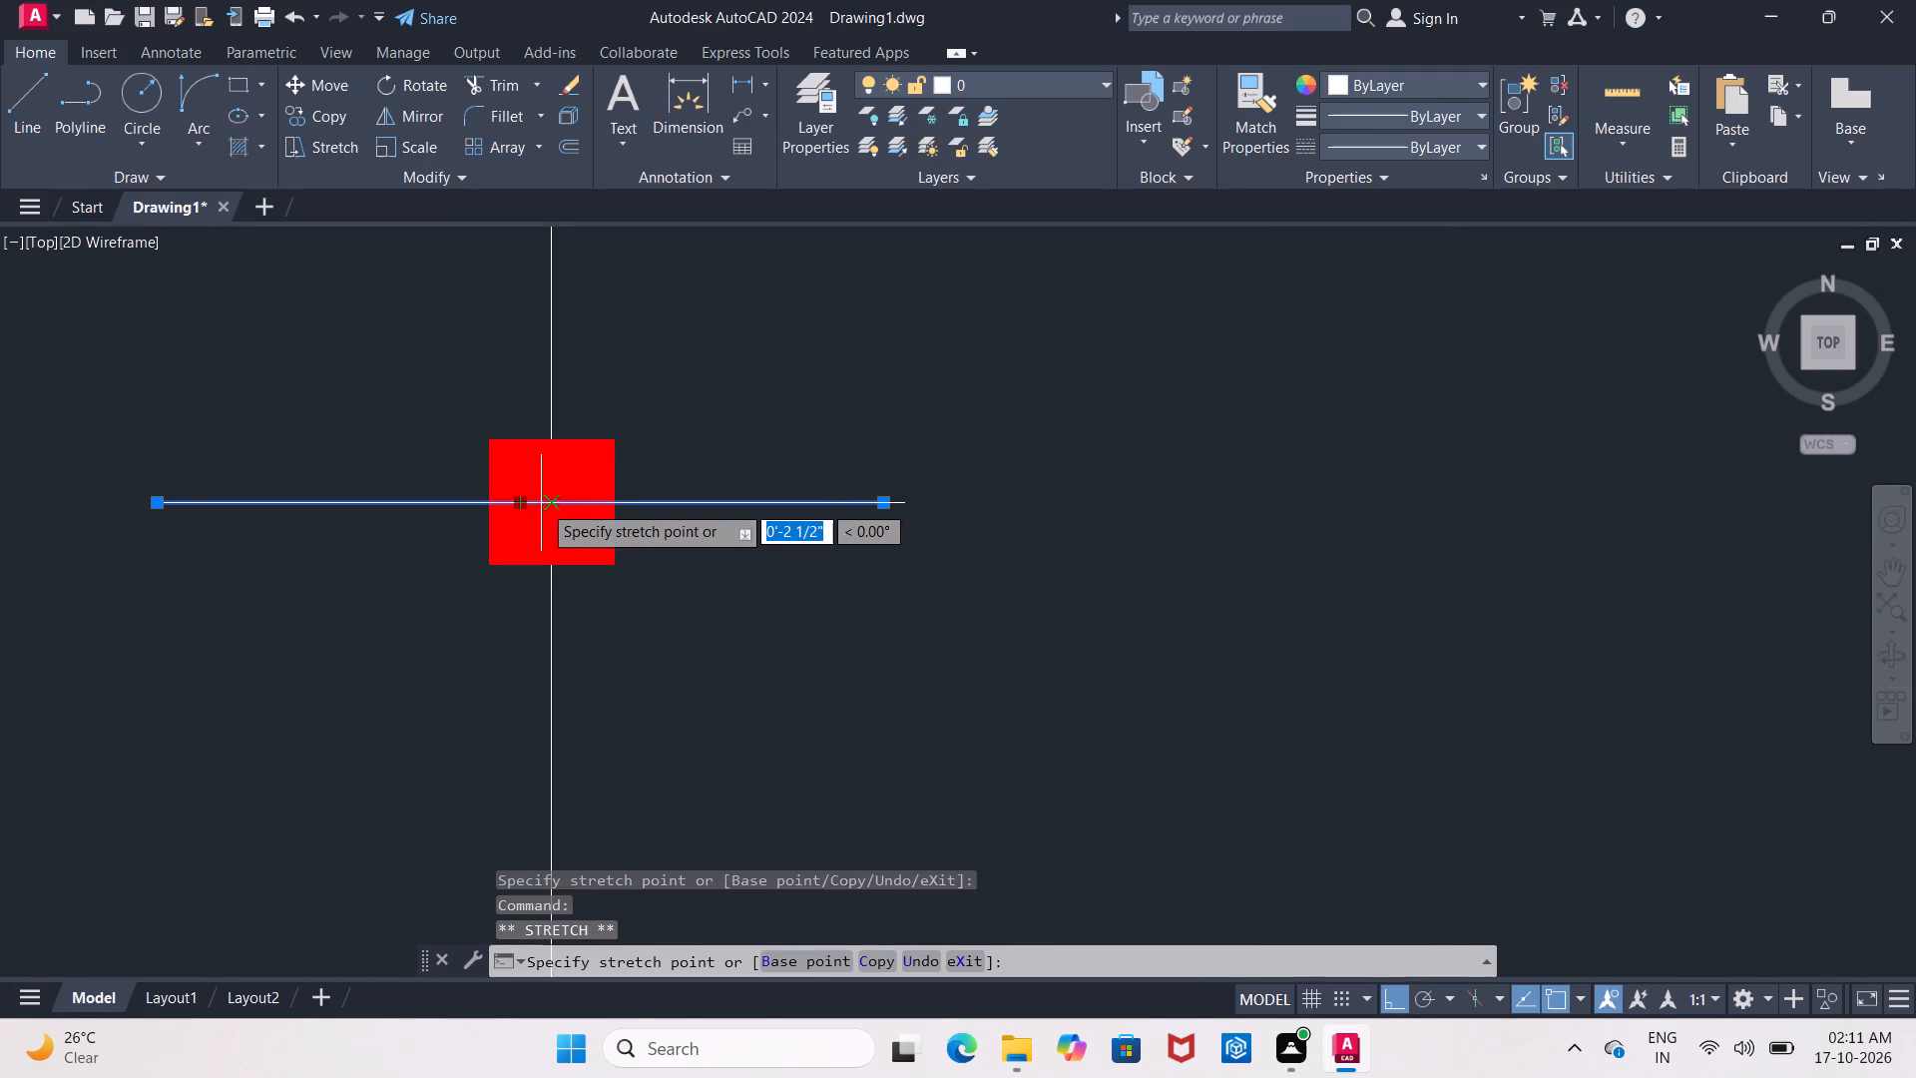
left_click(544, 503)
scroll(641, 546, "down", 1)
key("Escape")
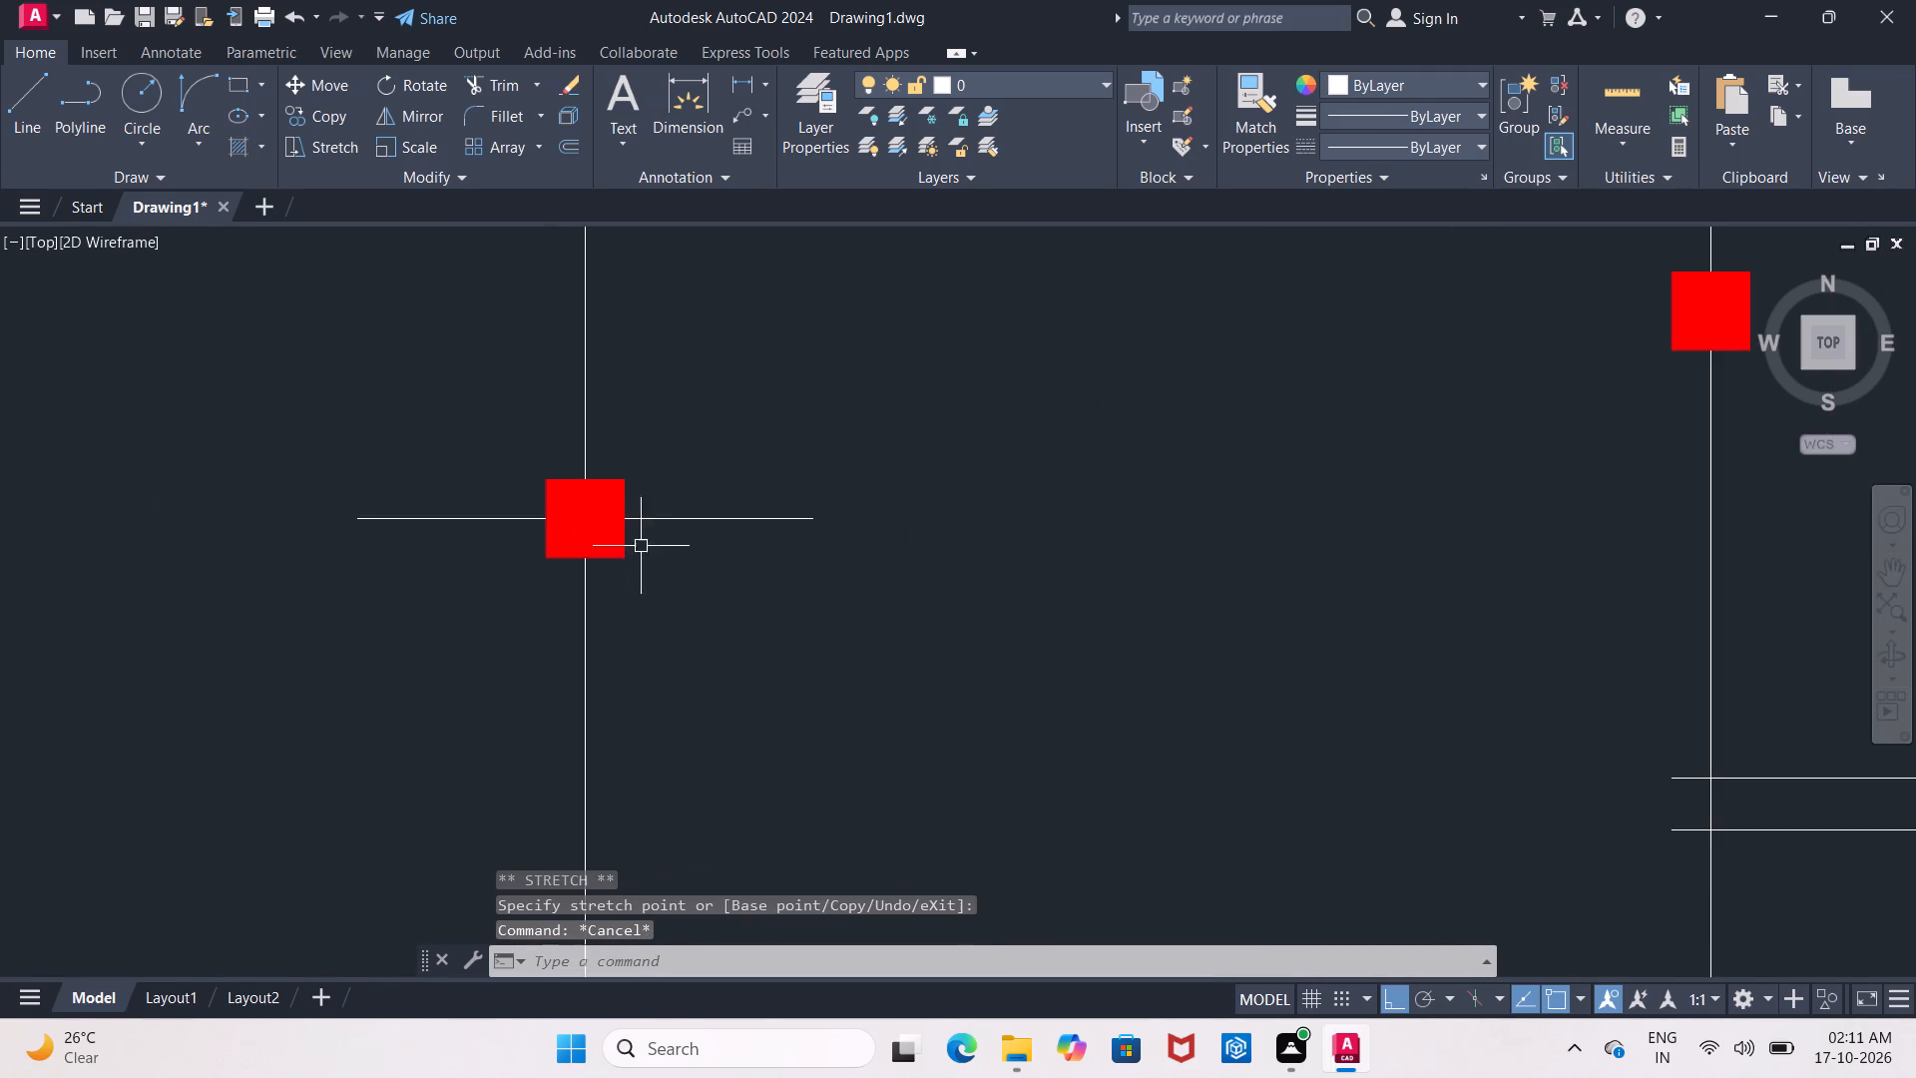
Erase the upper and lower face lines of the top outer wall, keeping its centre line.
scroll(671, 557, "down", 2)
scroll(779, 431, "down", 1)
middle_click_drag(779, 436, 768, 571)
scroll(722, 471, "up", 2)
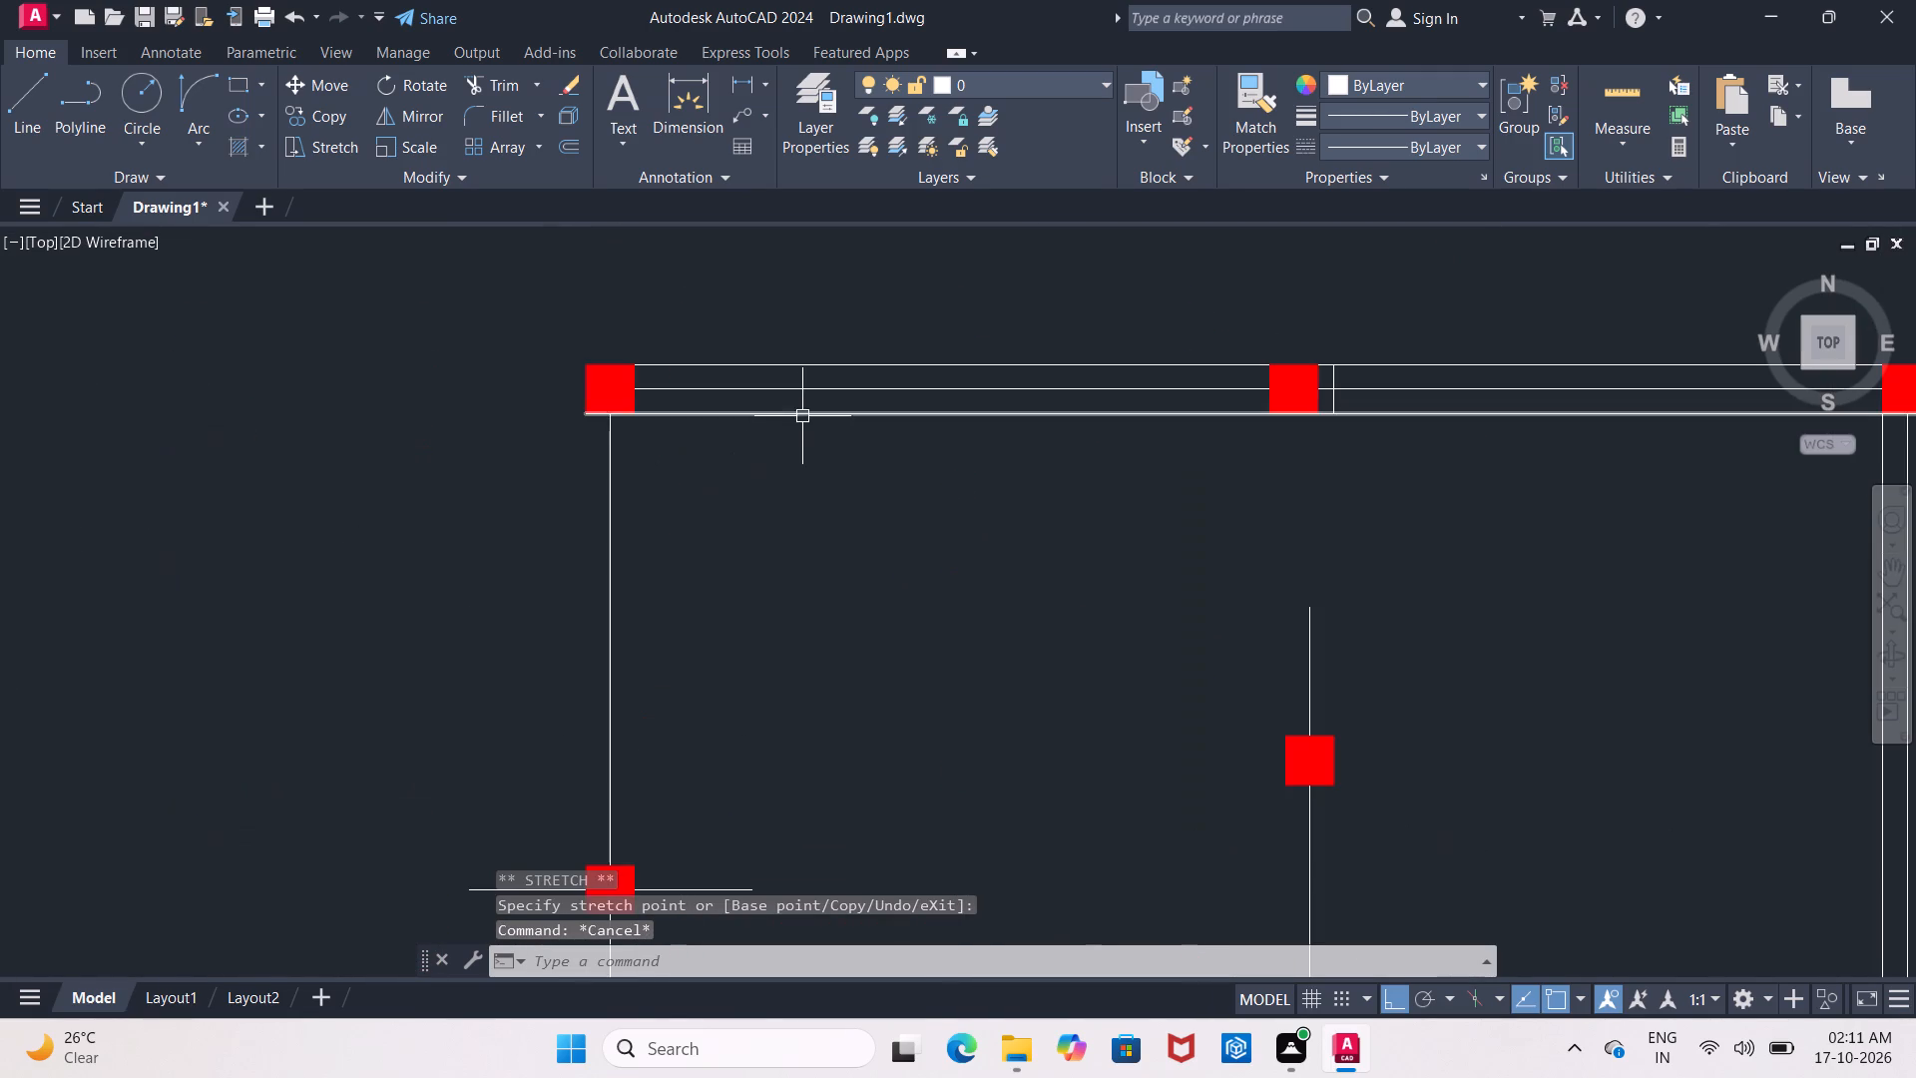
left_click(802, 411)
left_click(834, 362)
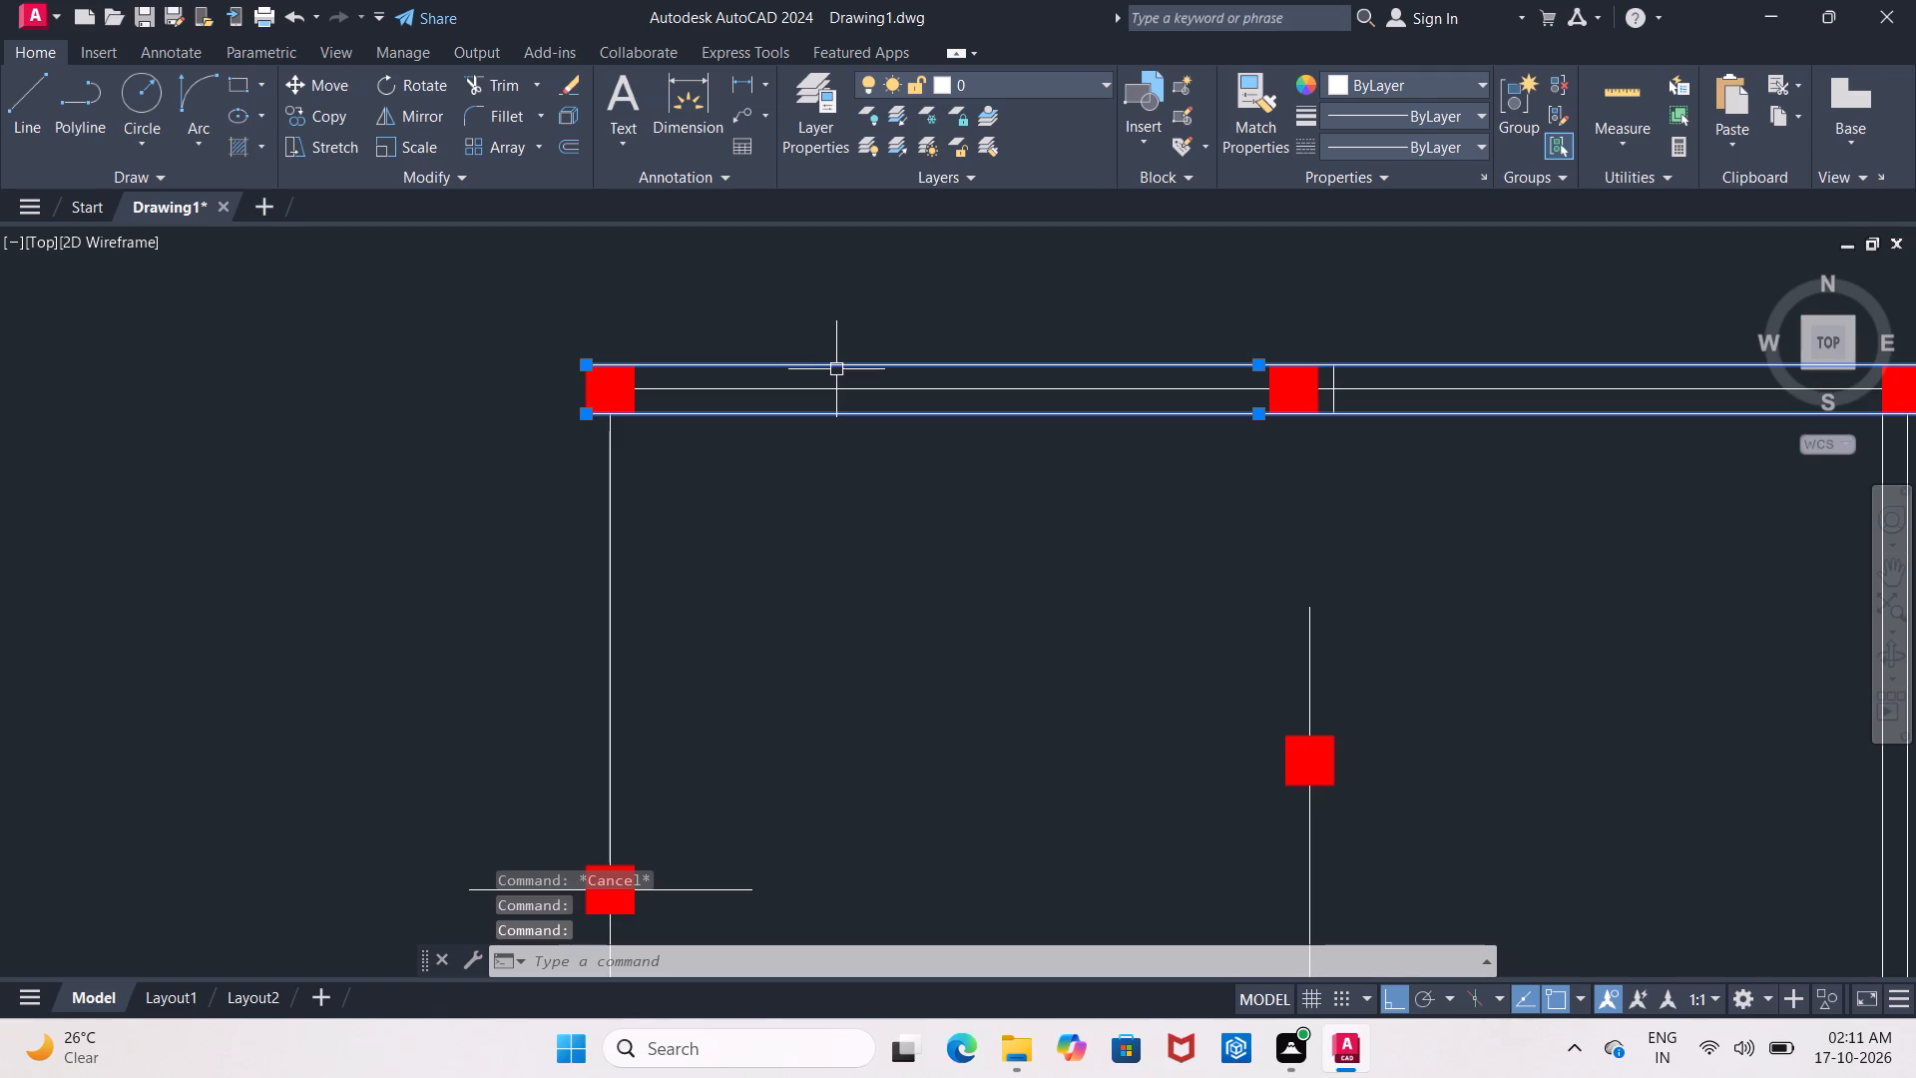
key("Delete")
Erase the short vertical line beside the top middle column.
scroll(1457, 365, "up", 2)
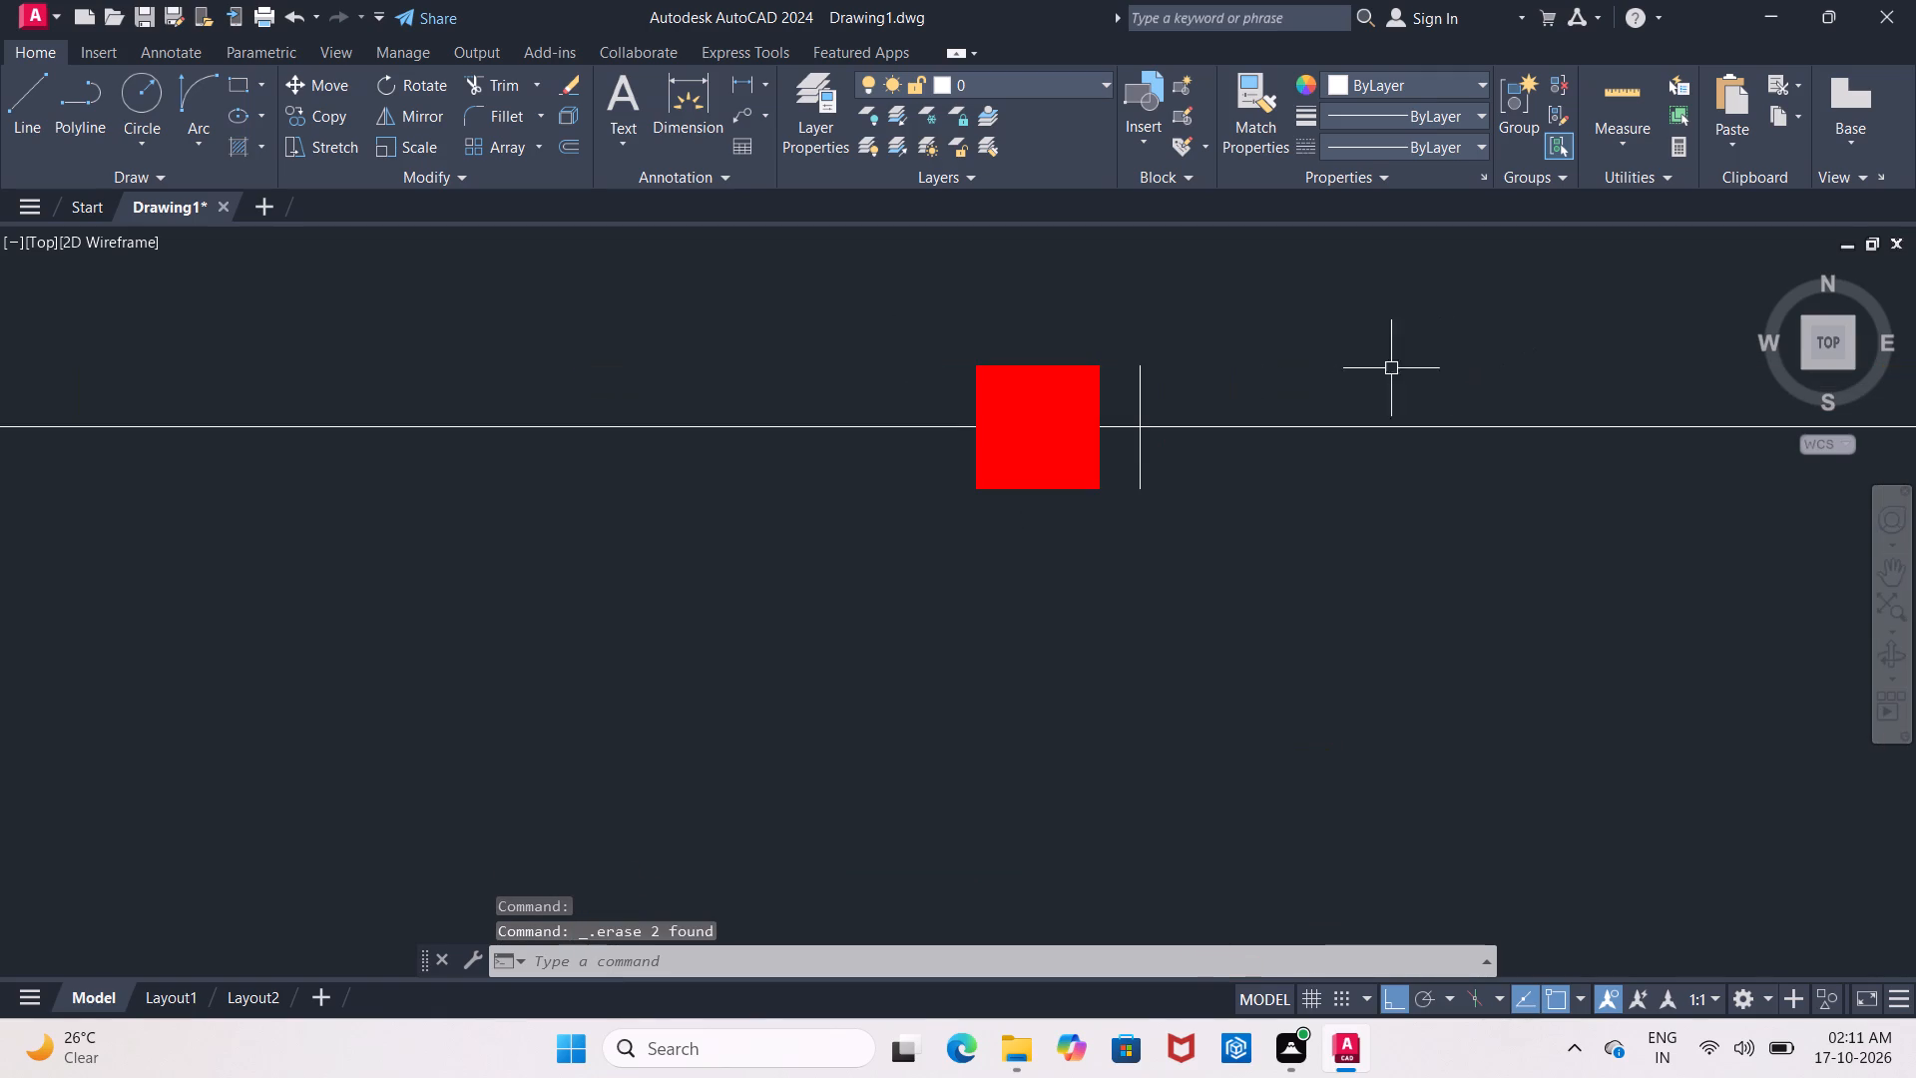
left_click(1138, 417)
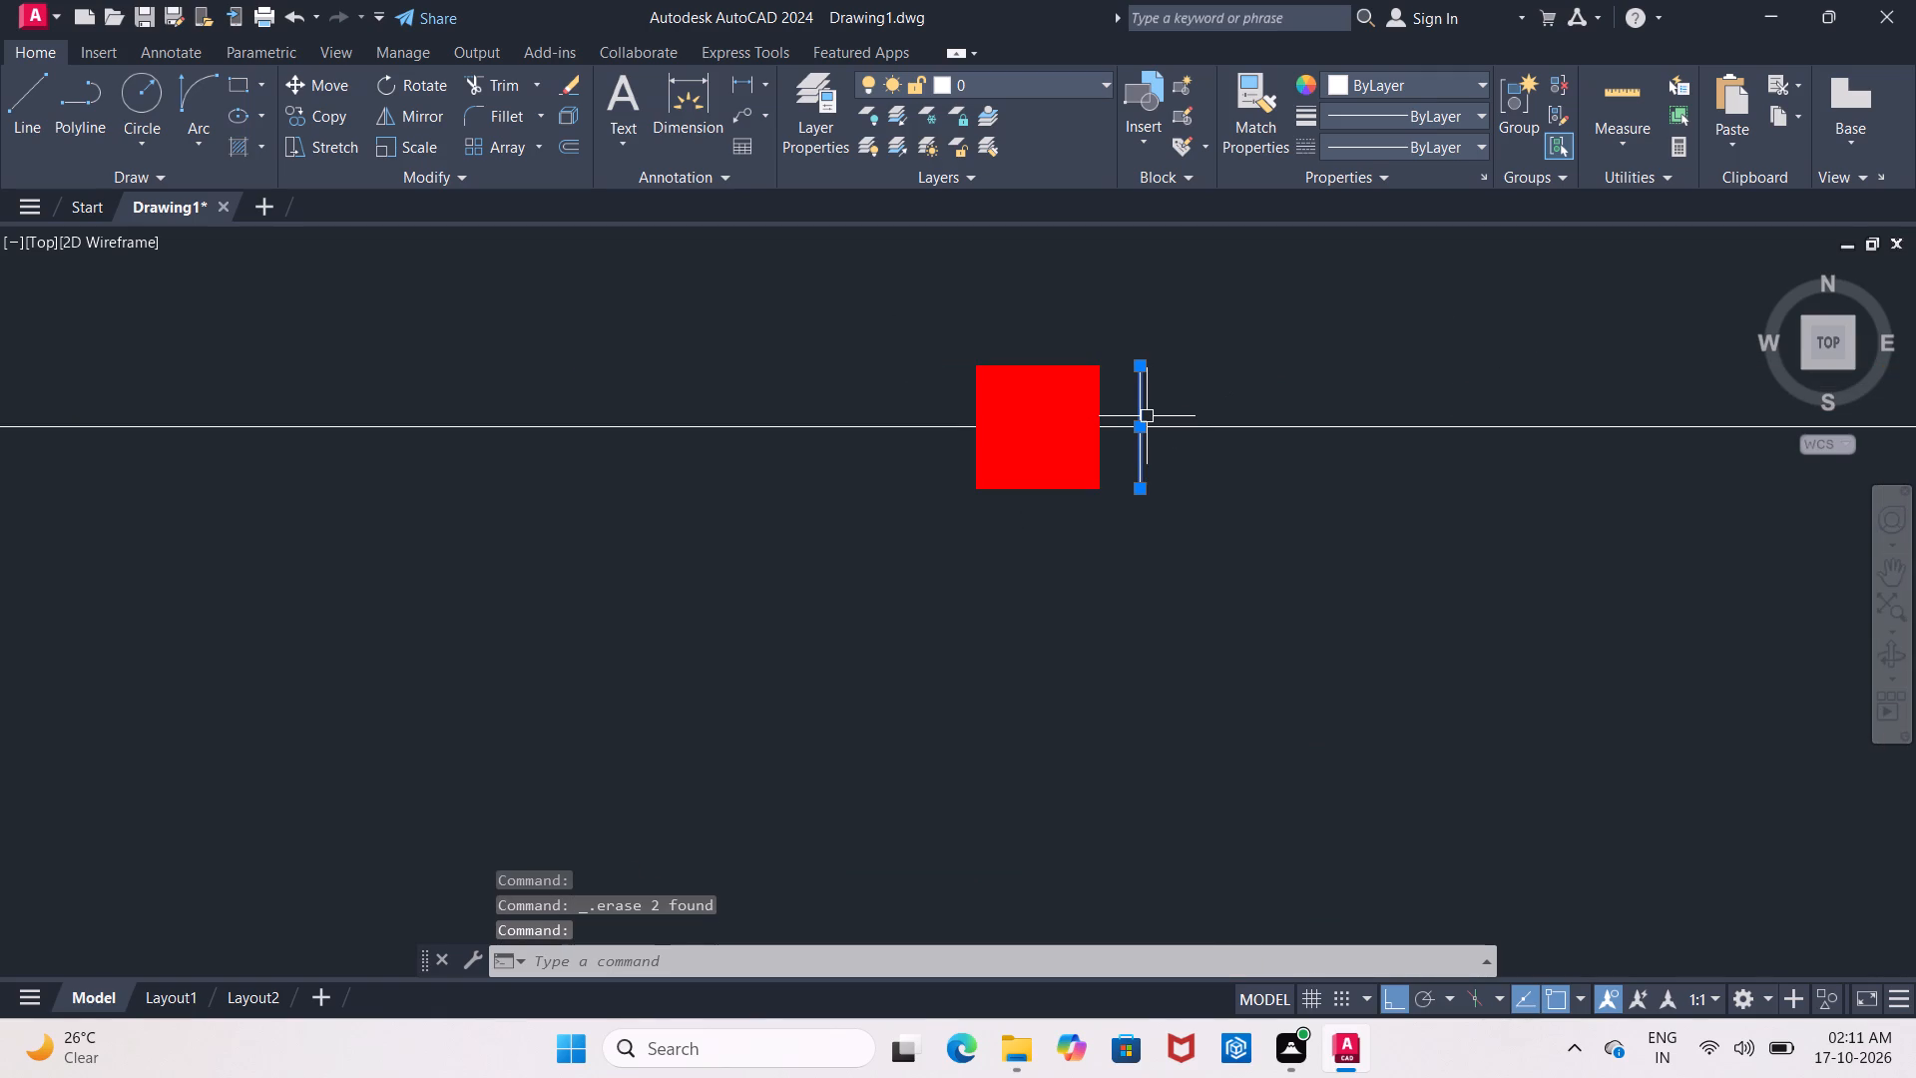
key("Delete")
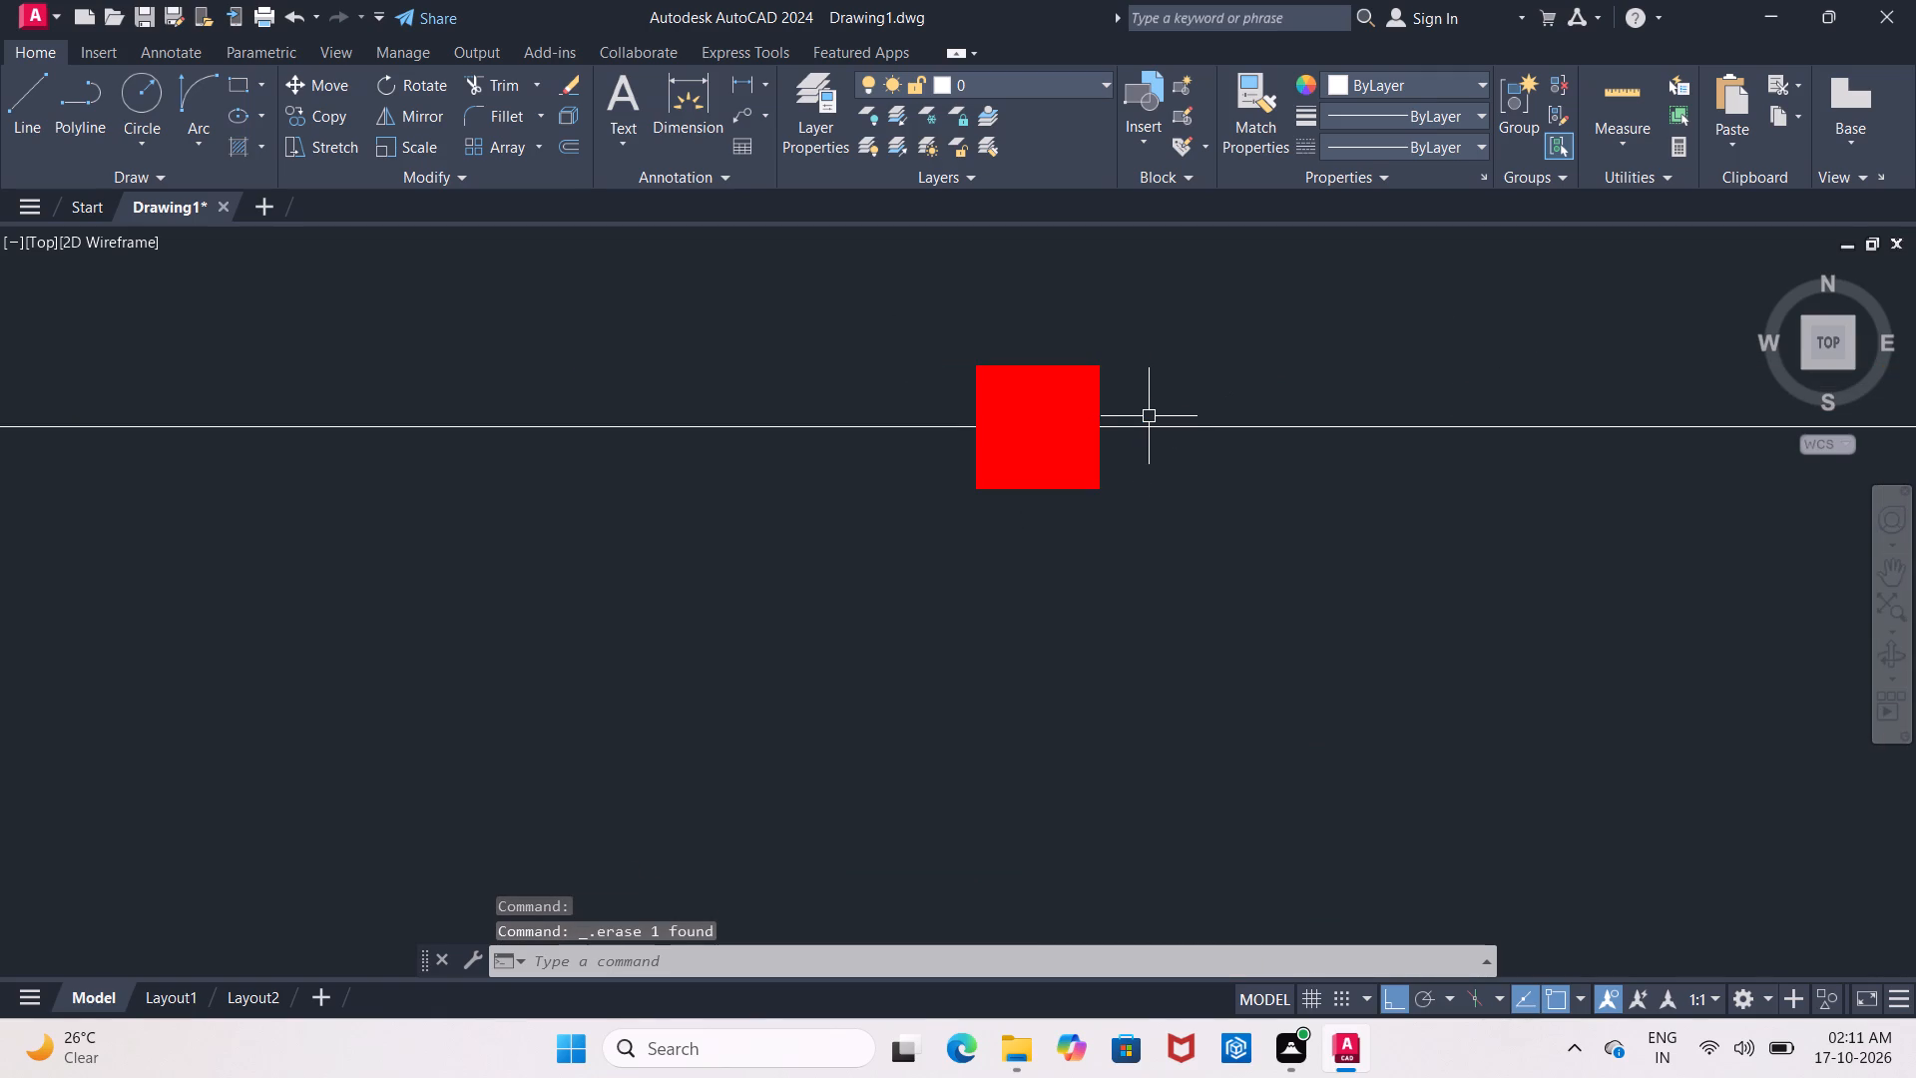
key("Escape")
Stretch the upper end of the left outer wall's vertical centre line 2' upward, beyond the top-left column.
scroll(1185, 397, "down", 3)
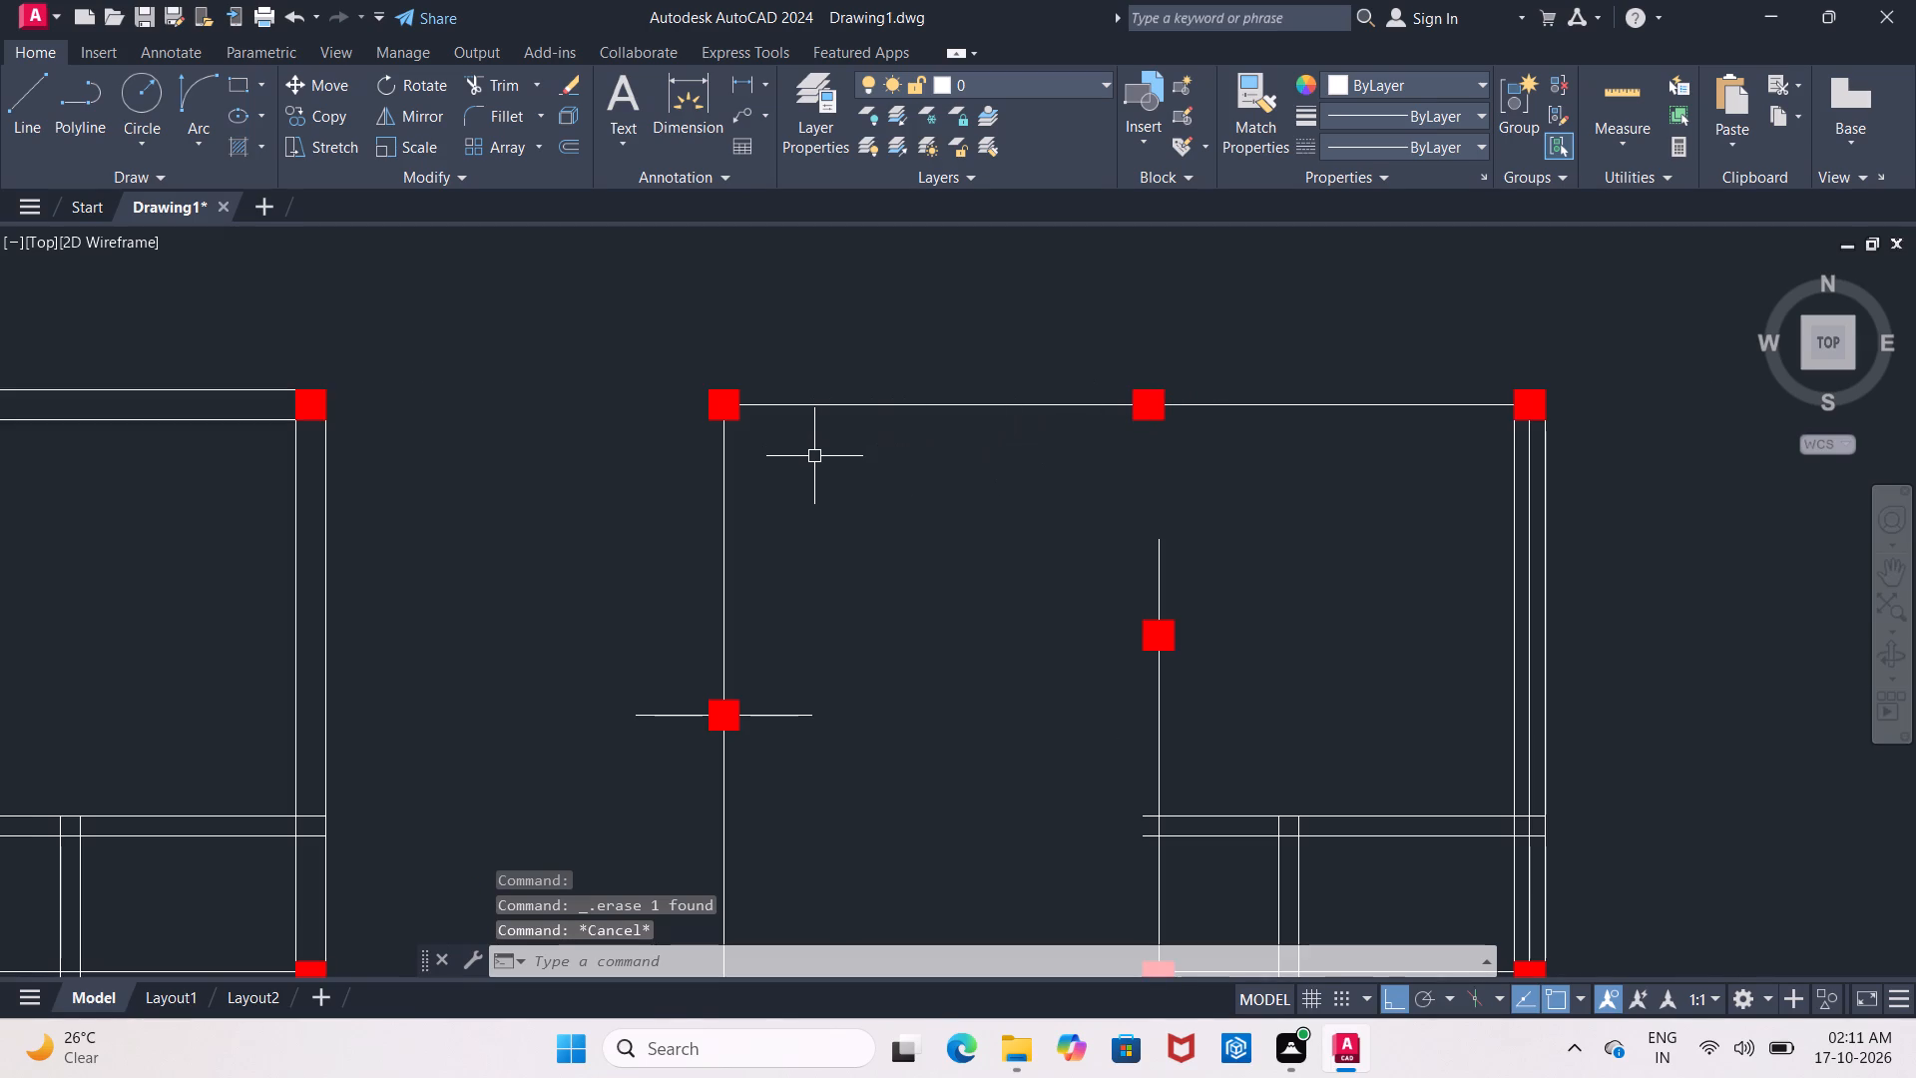
left_click(734, 468)
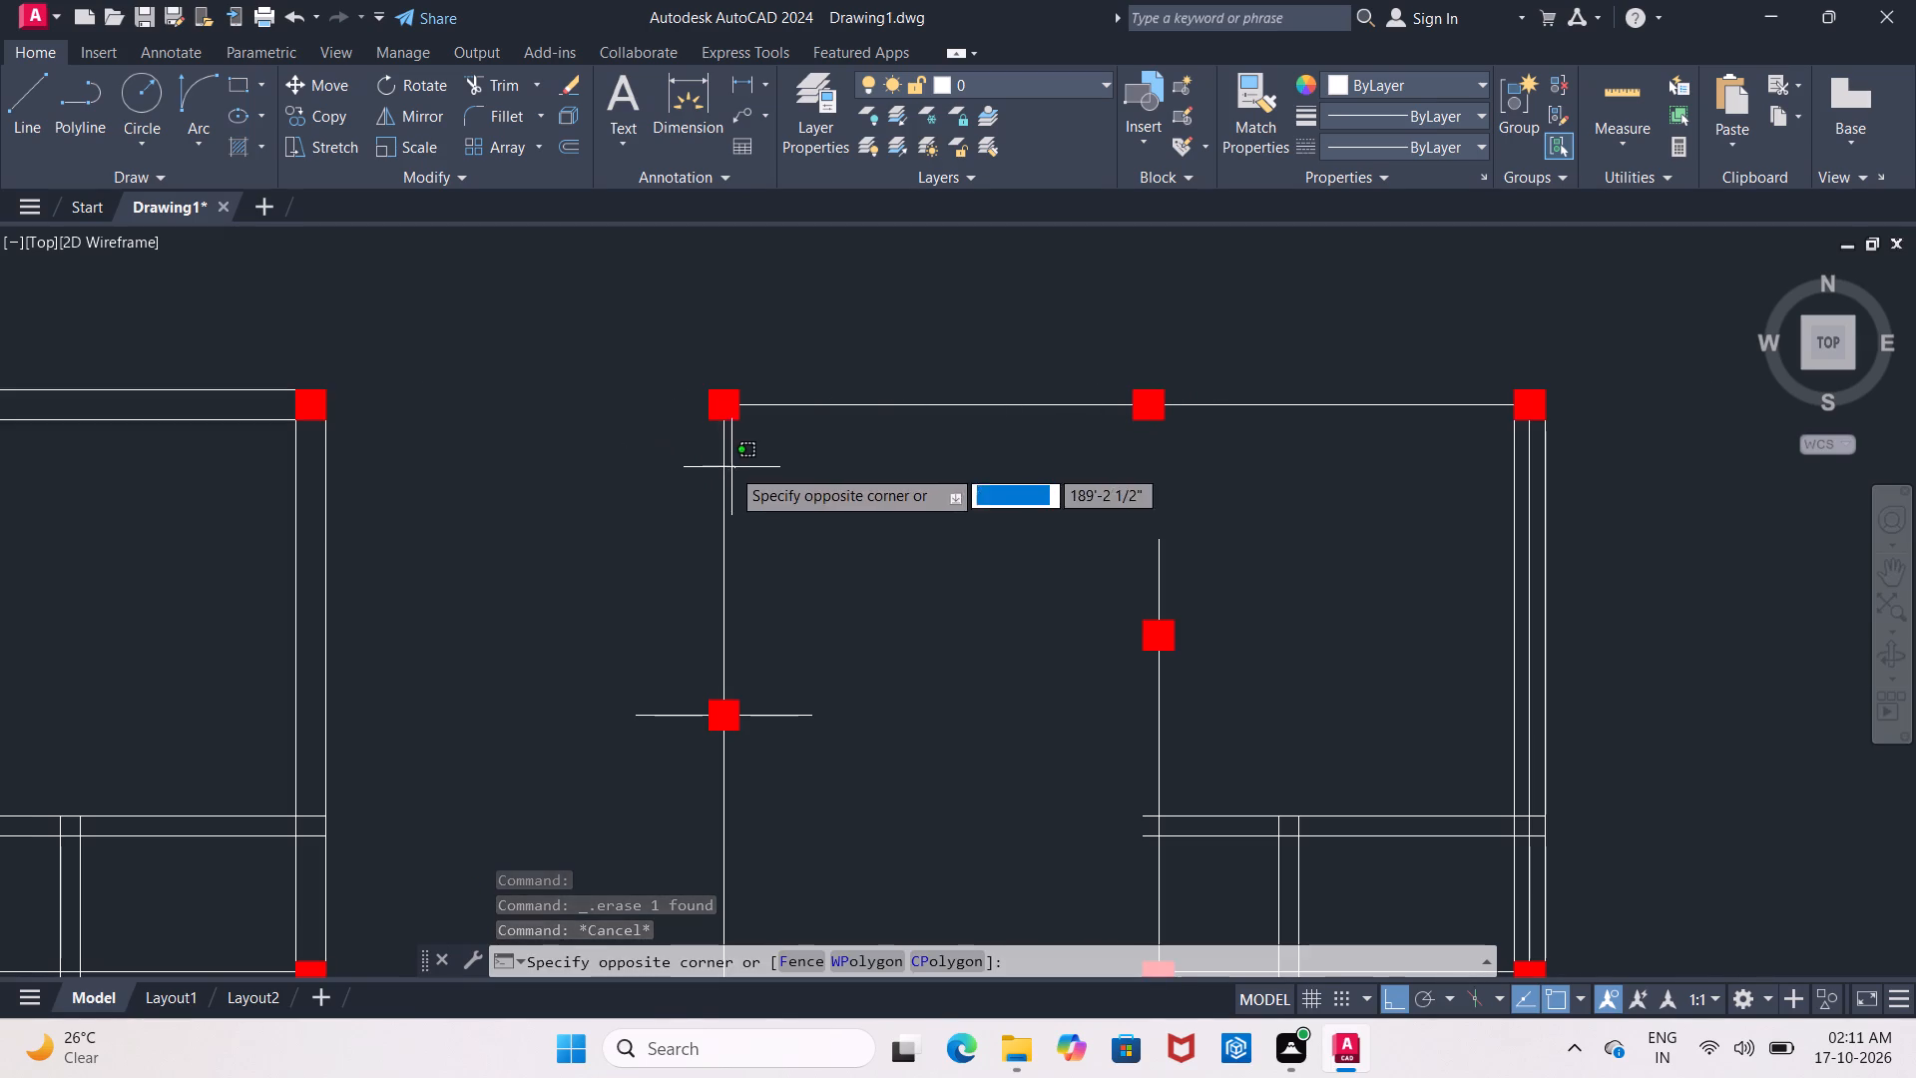
left_click(723, 471)
left_click(725, 385)
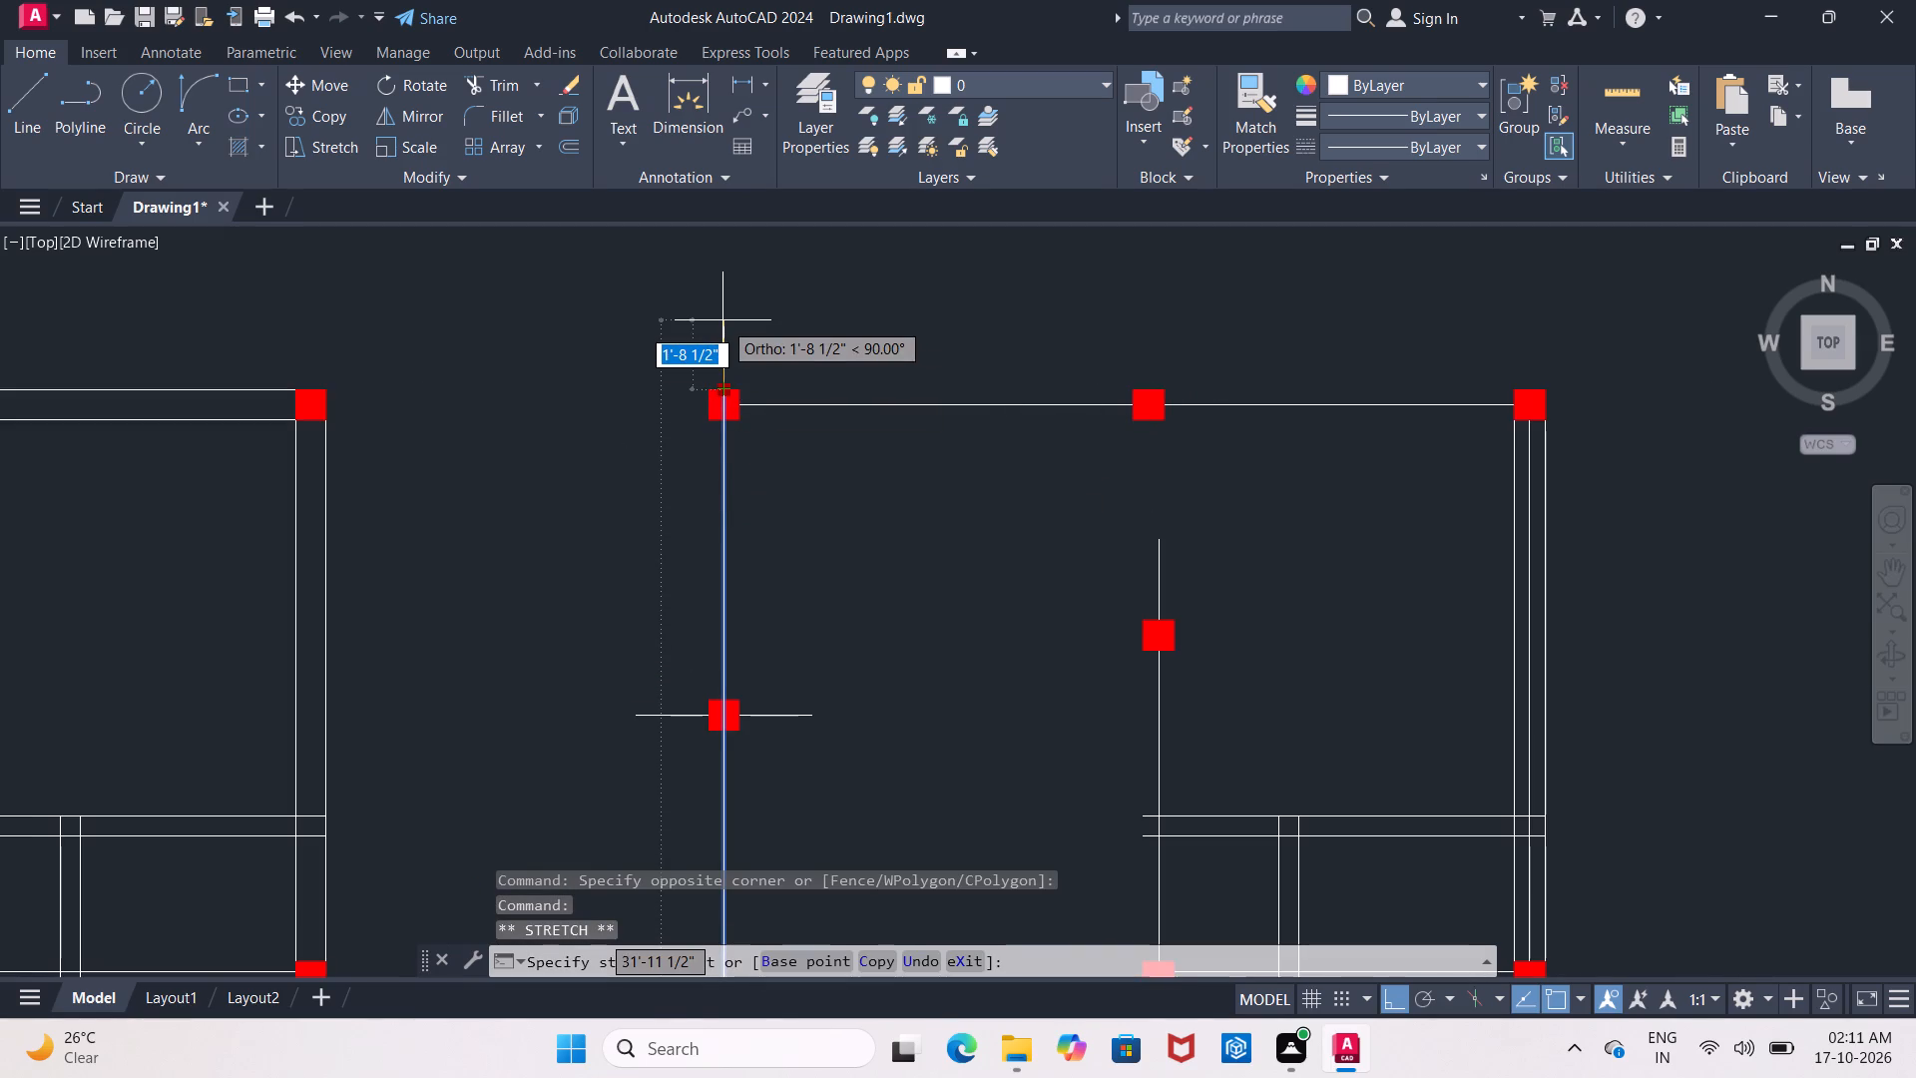
type("2'")
key("Return")
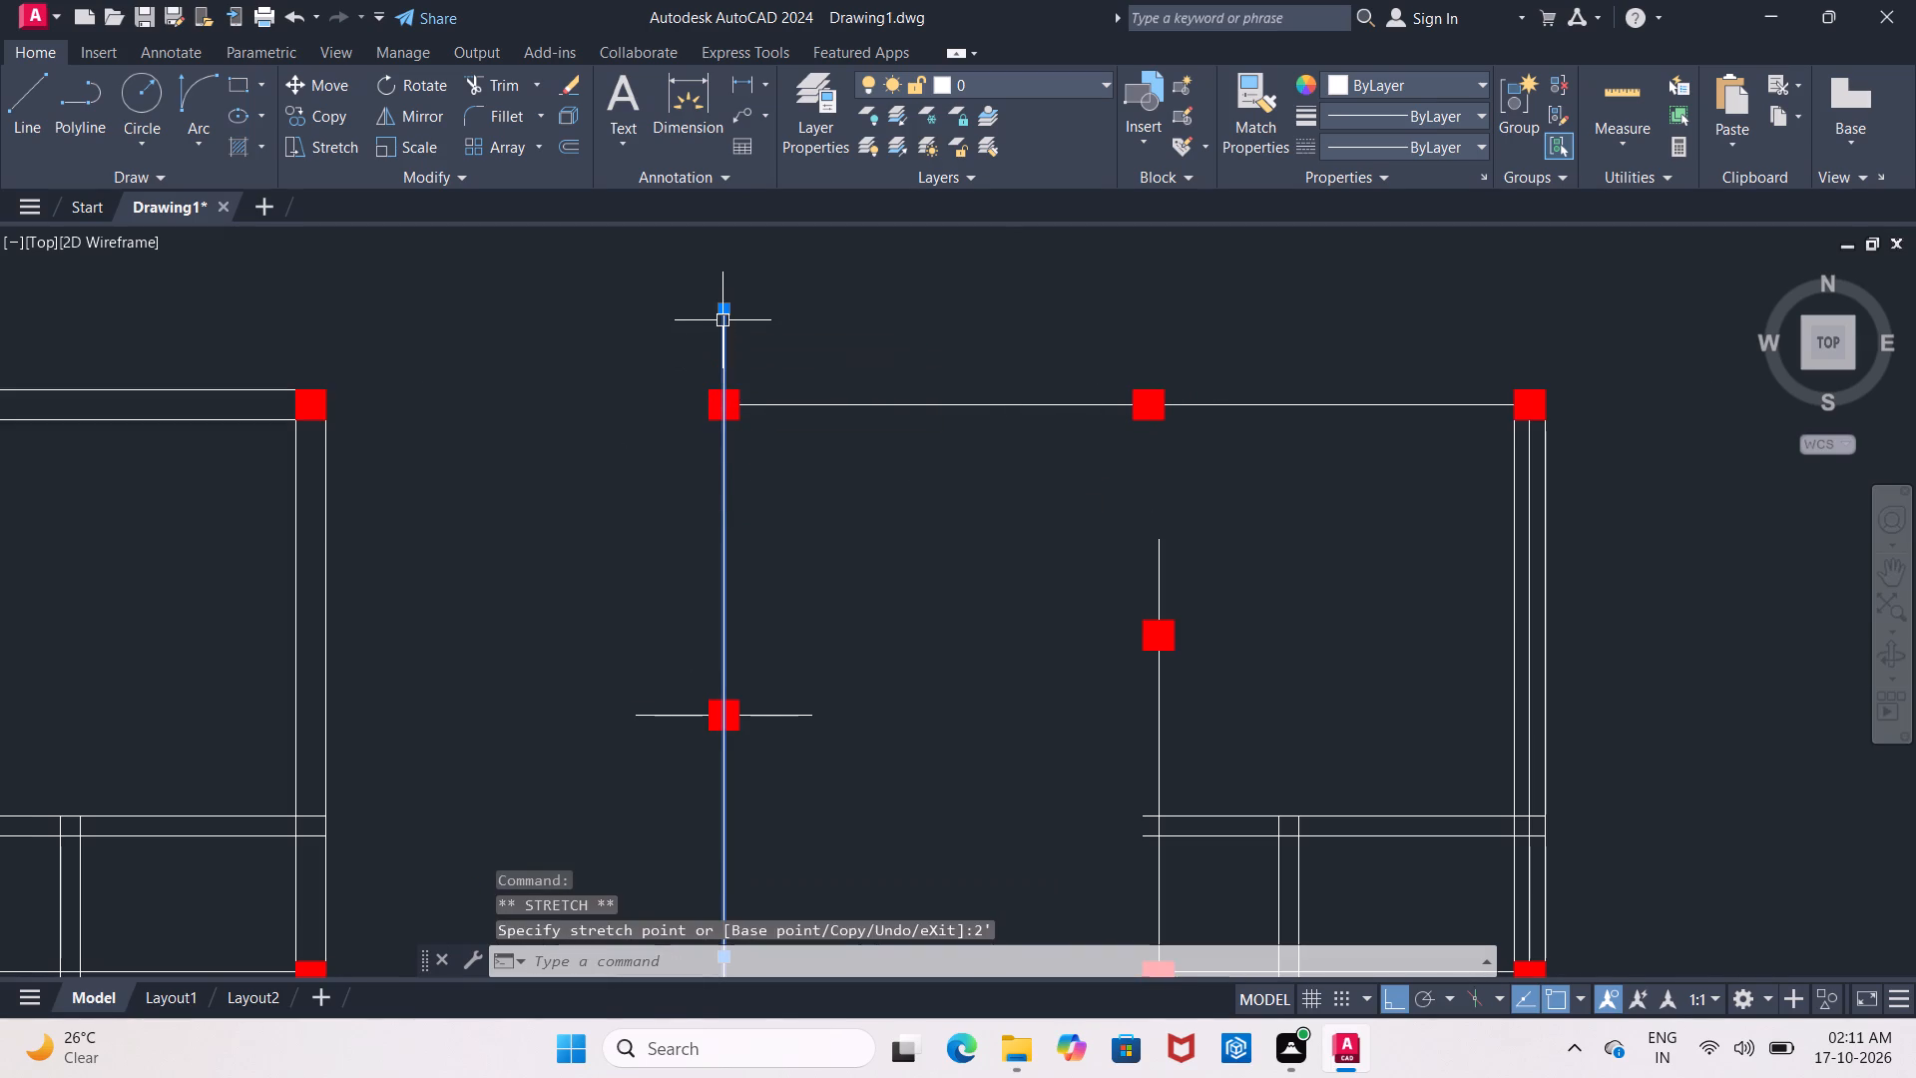
left_click(1135, 337)
key("Escape")
key("Escape")
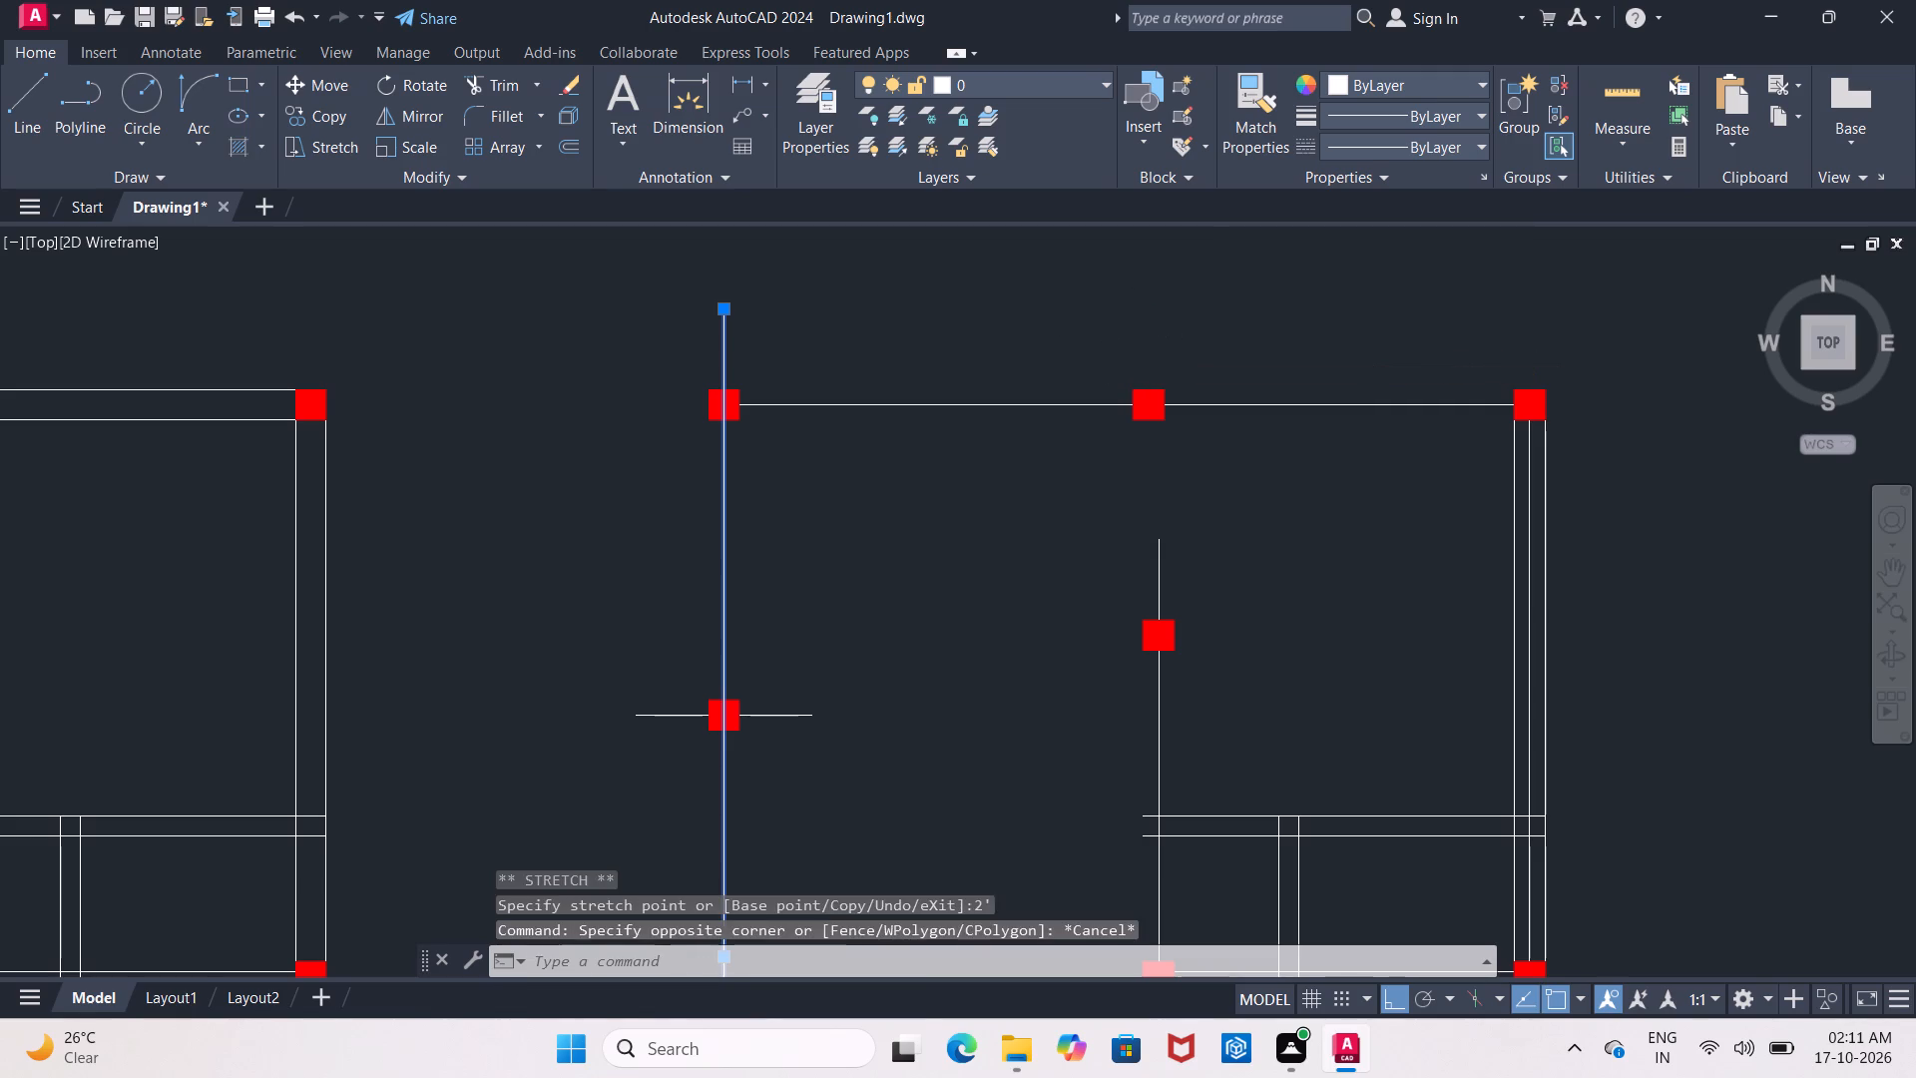
Draw a horizontal line from the top of the extended left centre line across to beyond the top-right column.
left_click(37, 78)
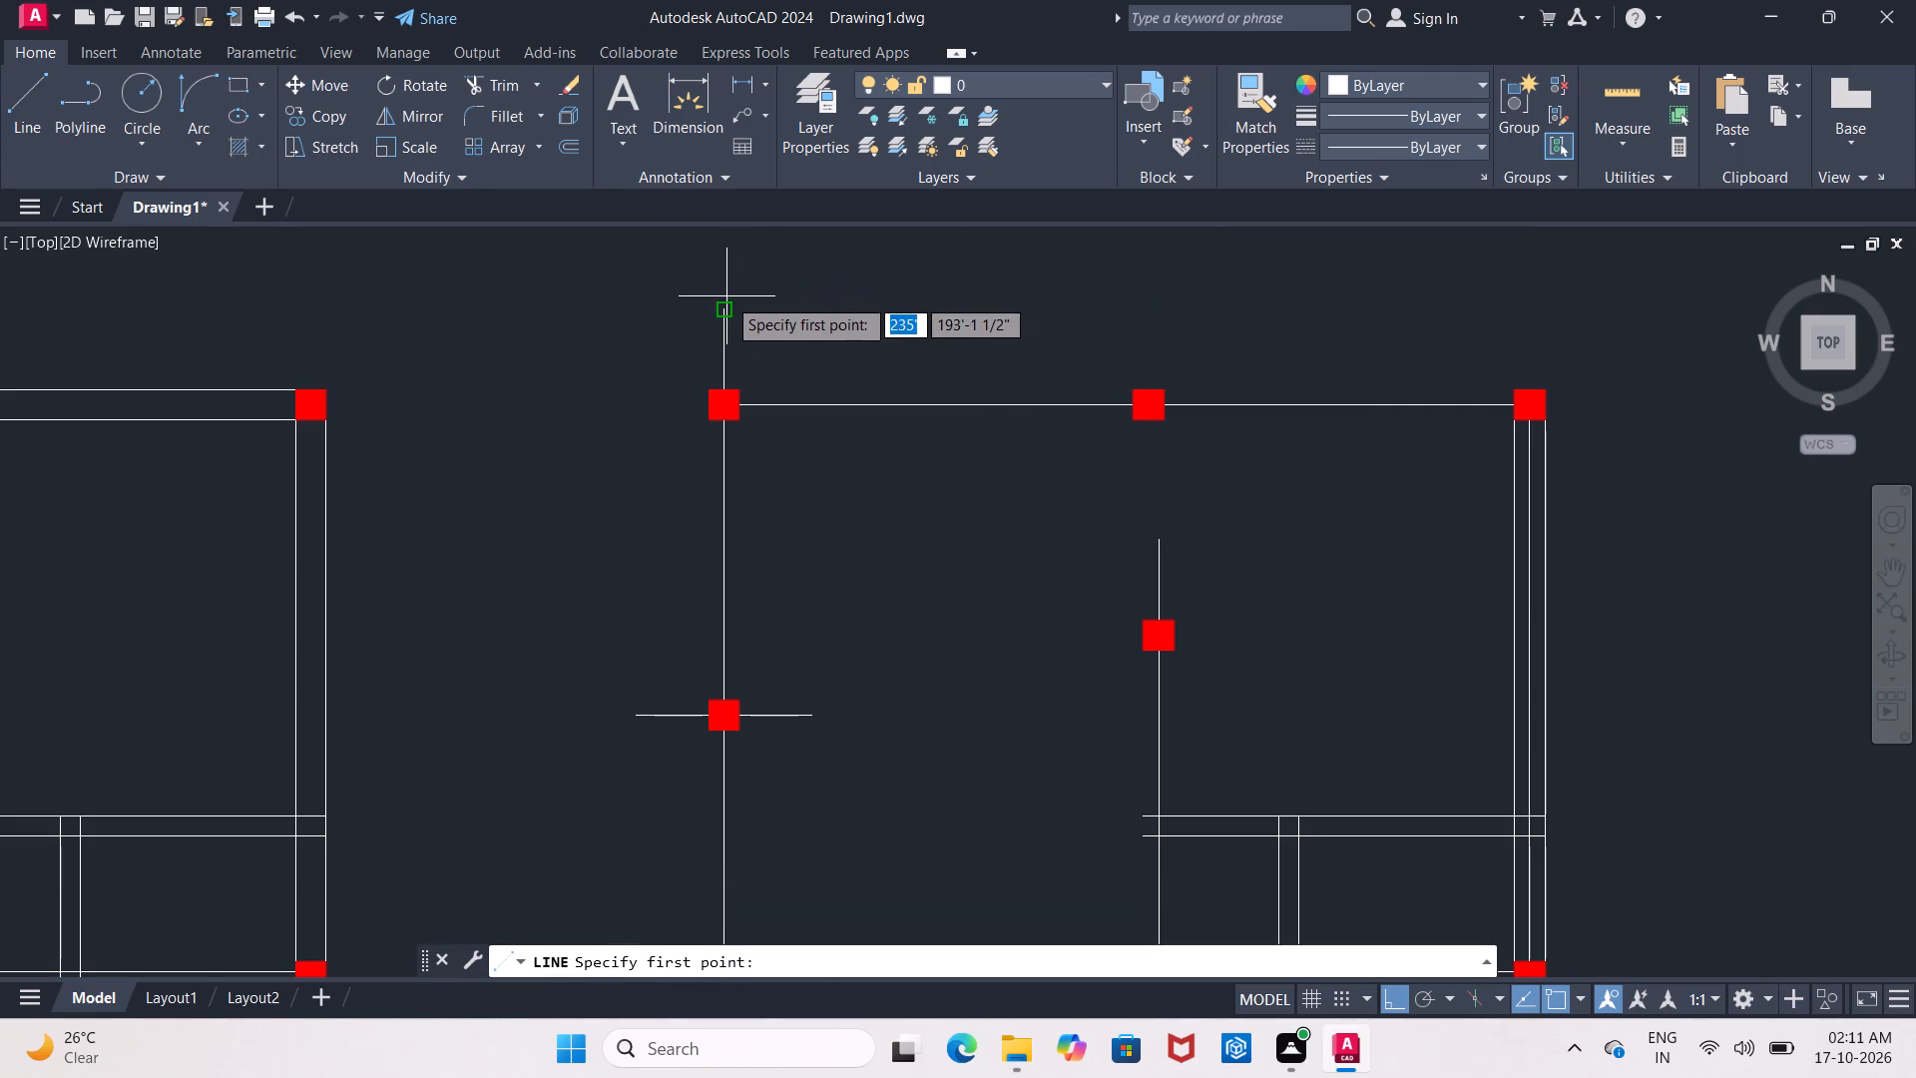
left_click(724, 304)
left_click(1693, 370)
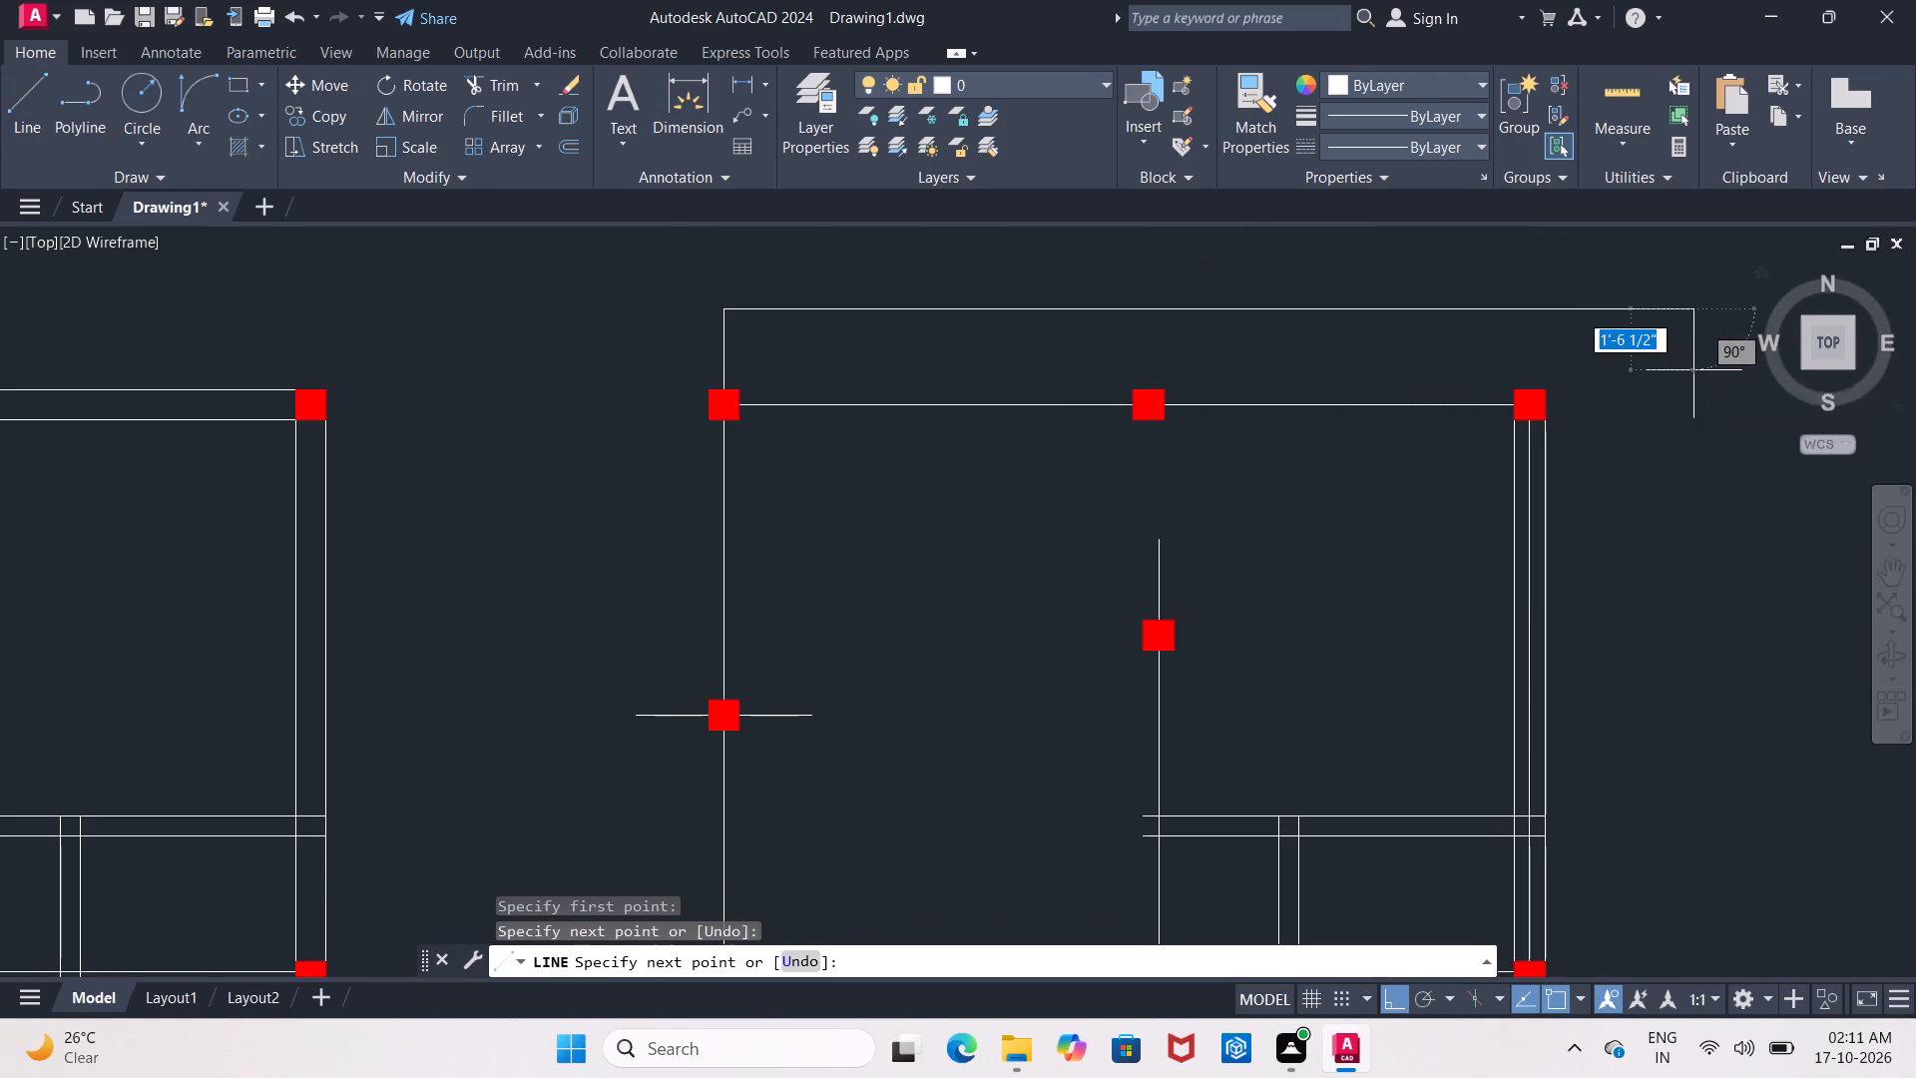
key("Escape")
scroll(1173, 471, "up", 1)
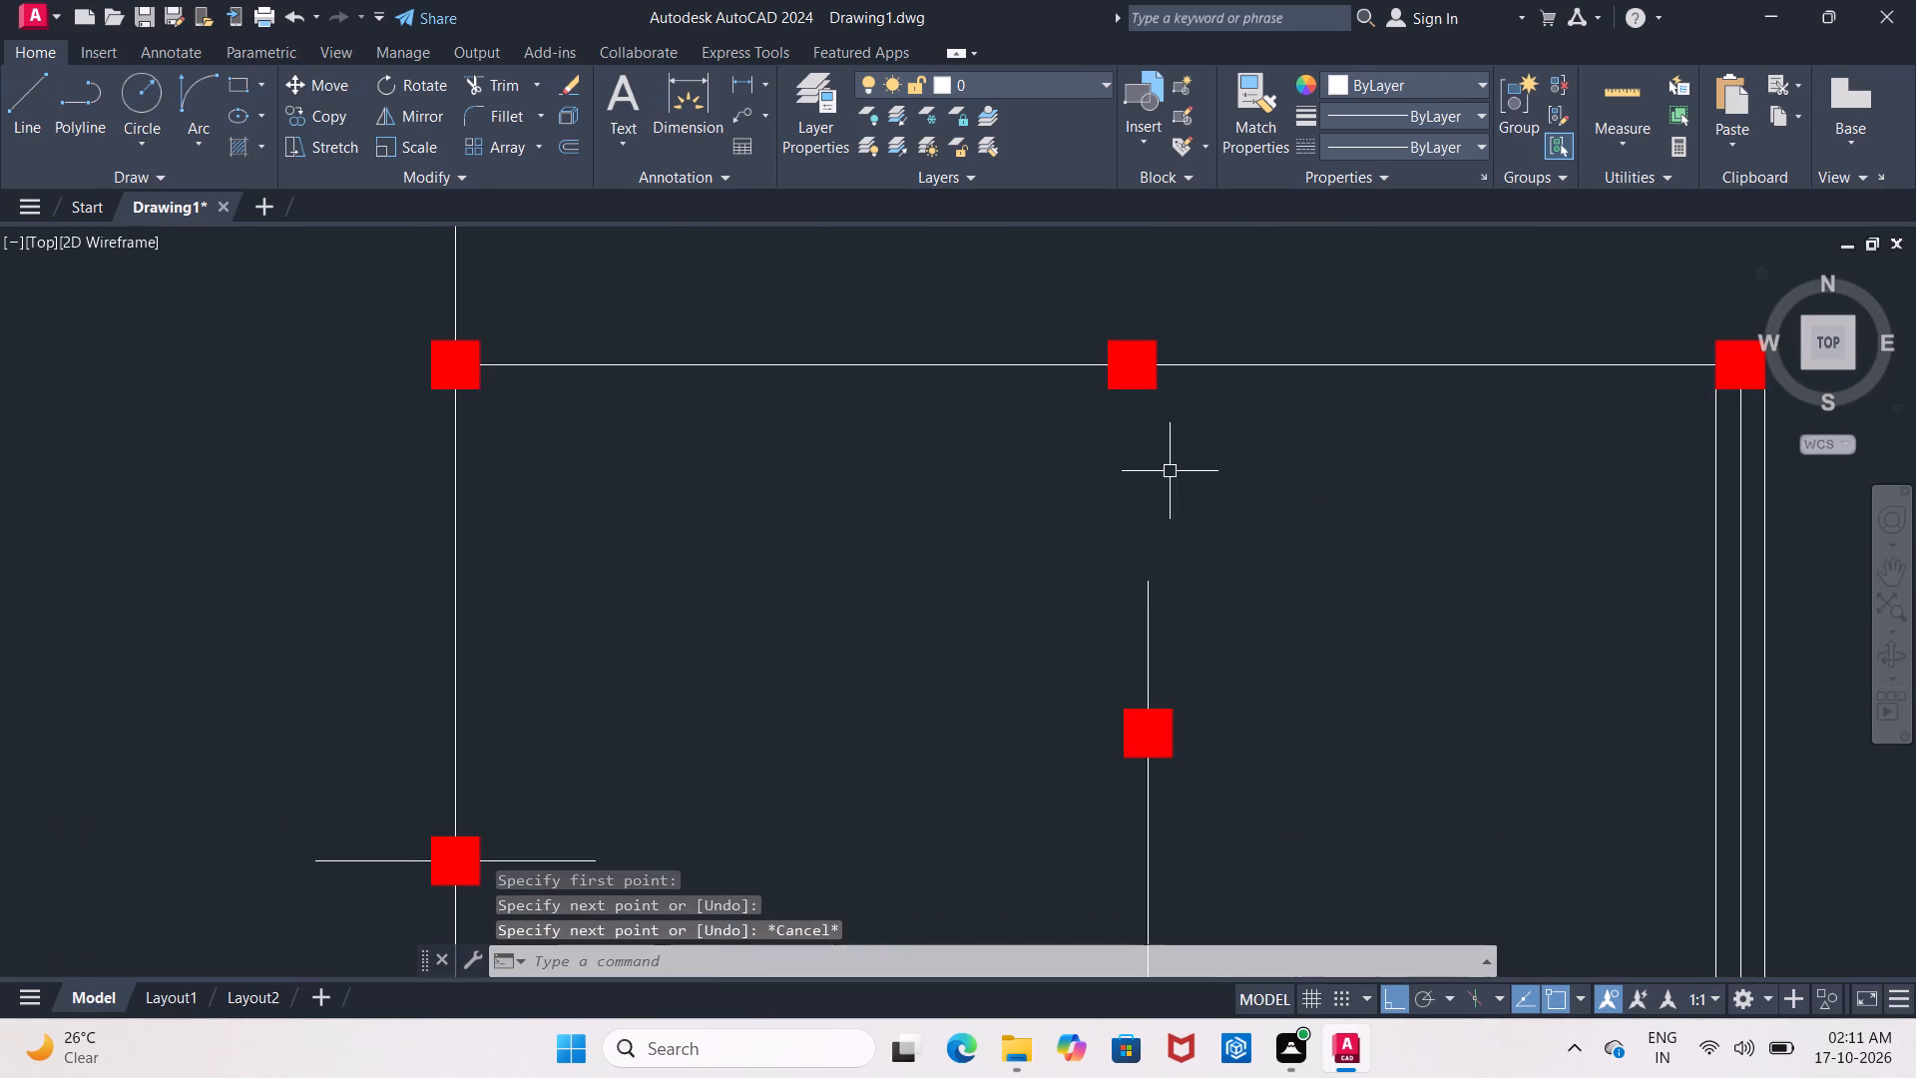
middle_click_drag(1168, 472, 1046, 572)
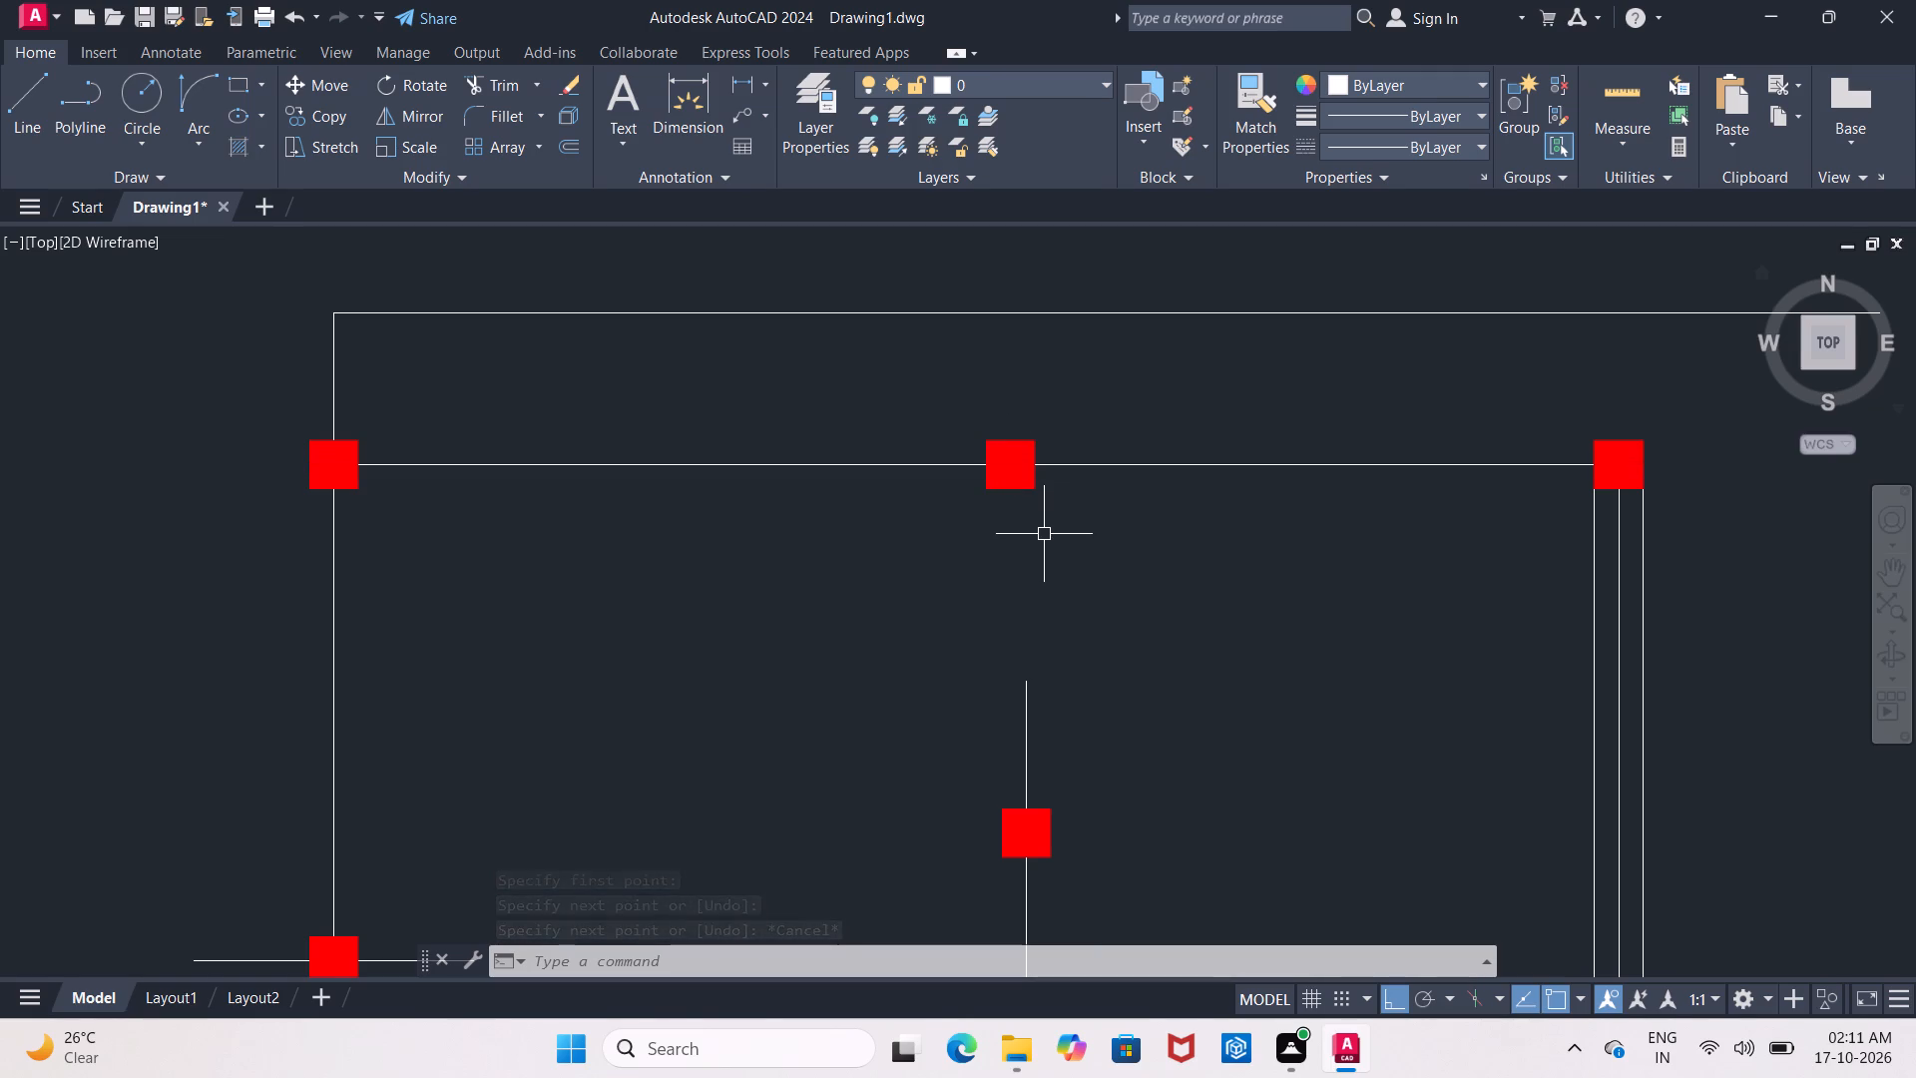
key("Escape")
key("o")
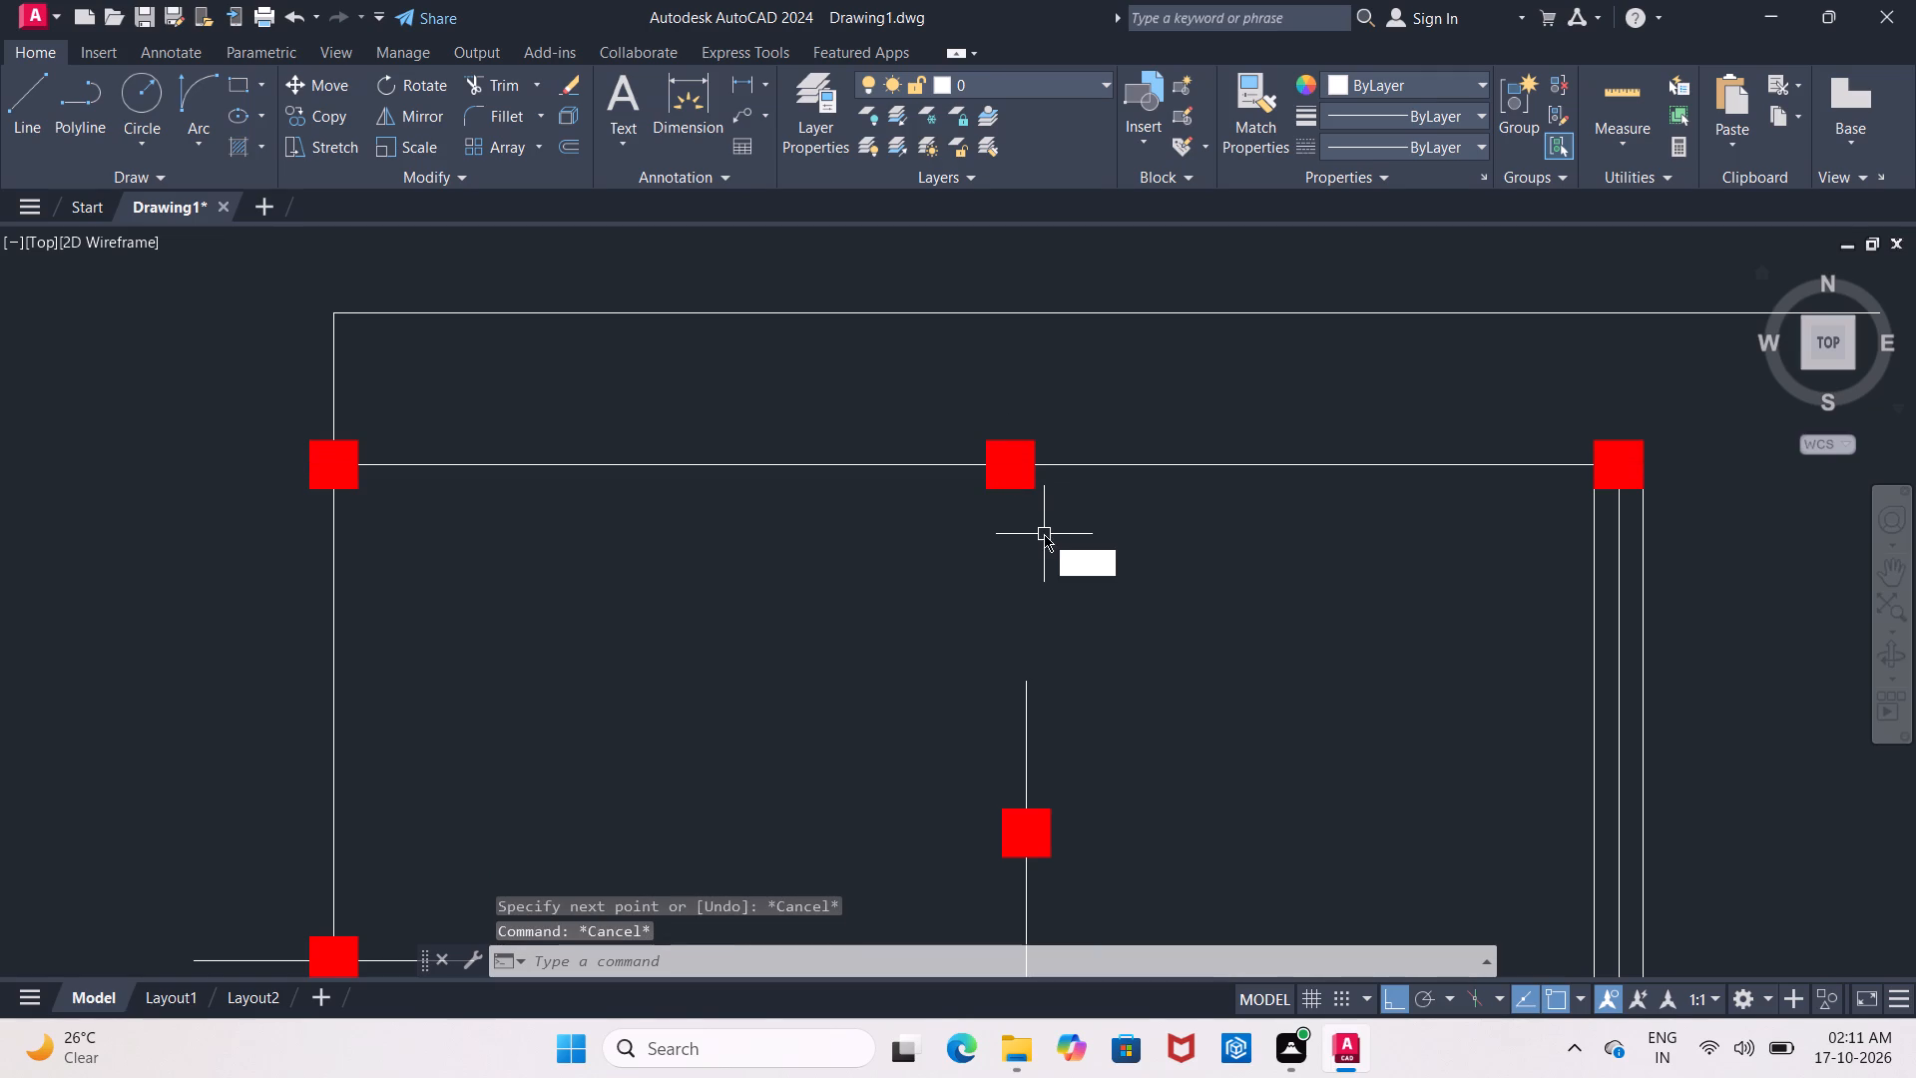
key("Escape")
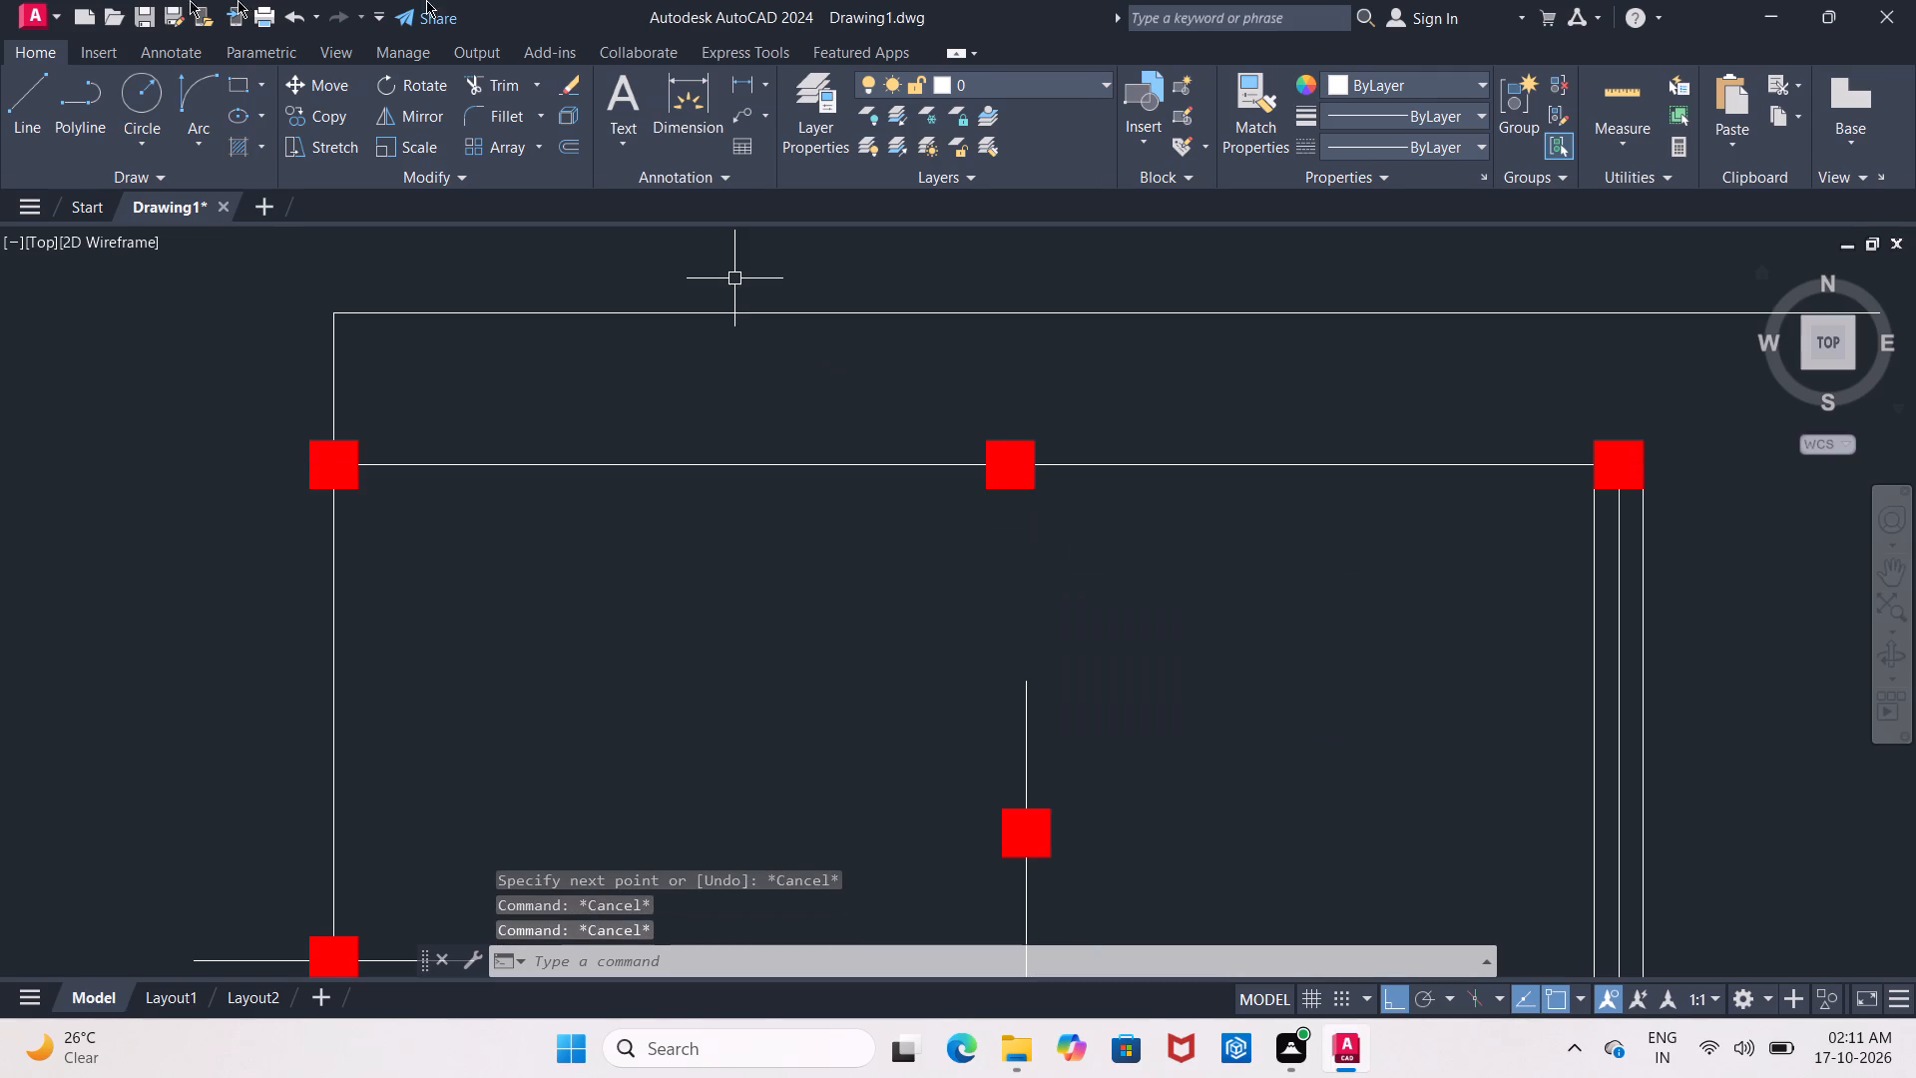
Draw a vertical line along the right edge of the top middle column, from its upper corner to its lower corner.
left_click(23, 130)
scroll(1066, 478, "up", 2)
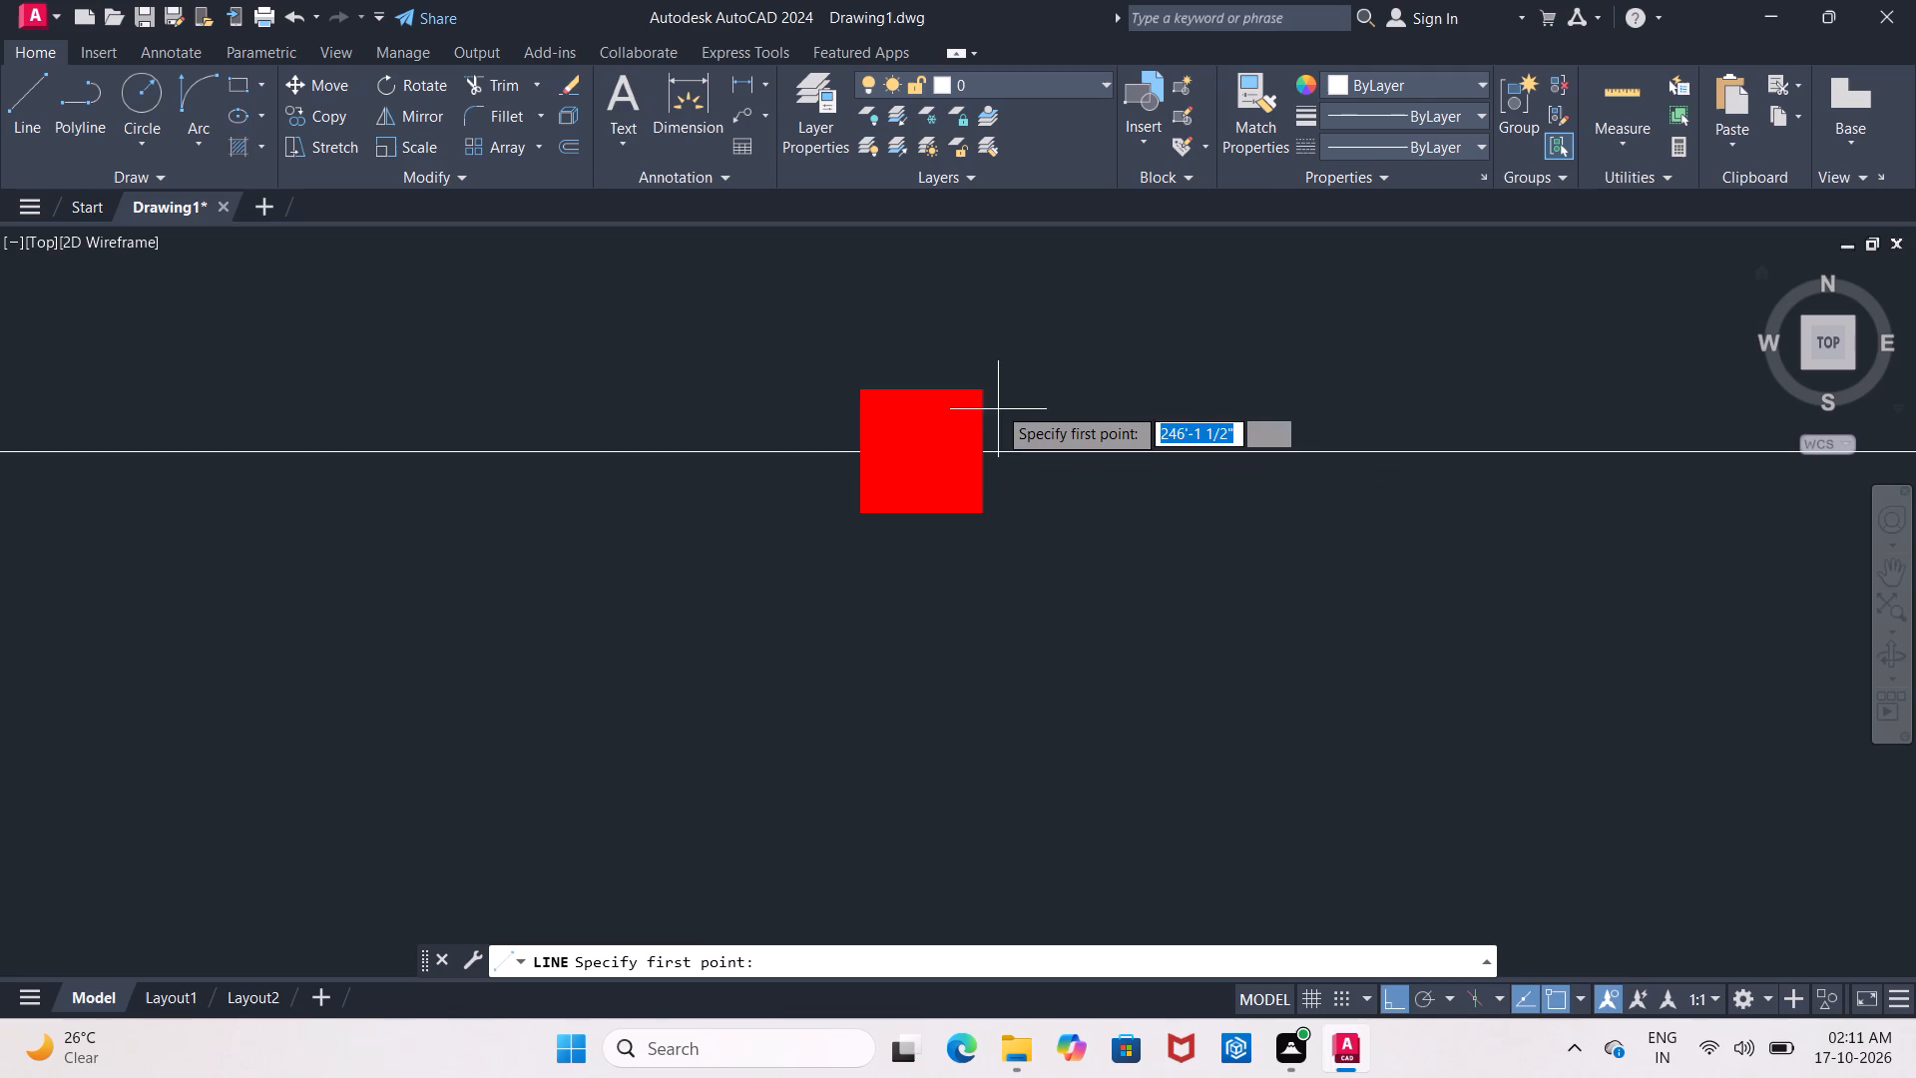
left_click(981, 388)
left_click(981, 517)
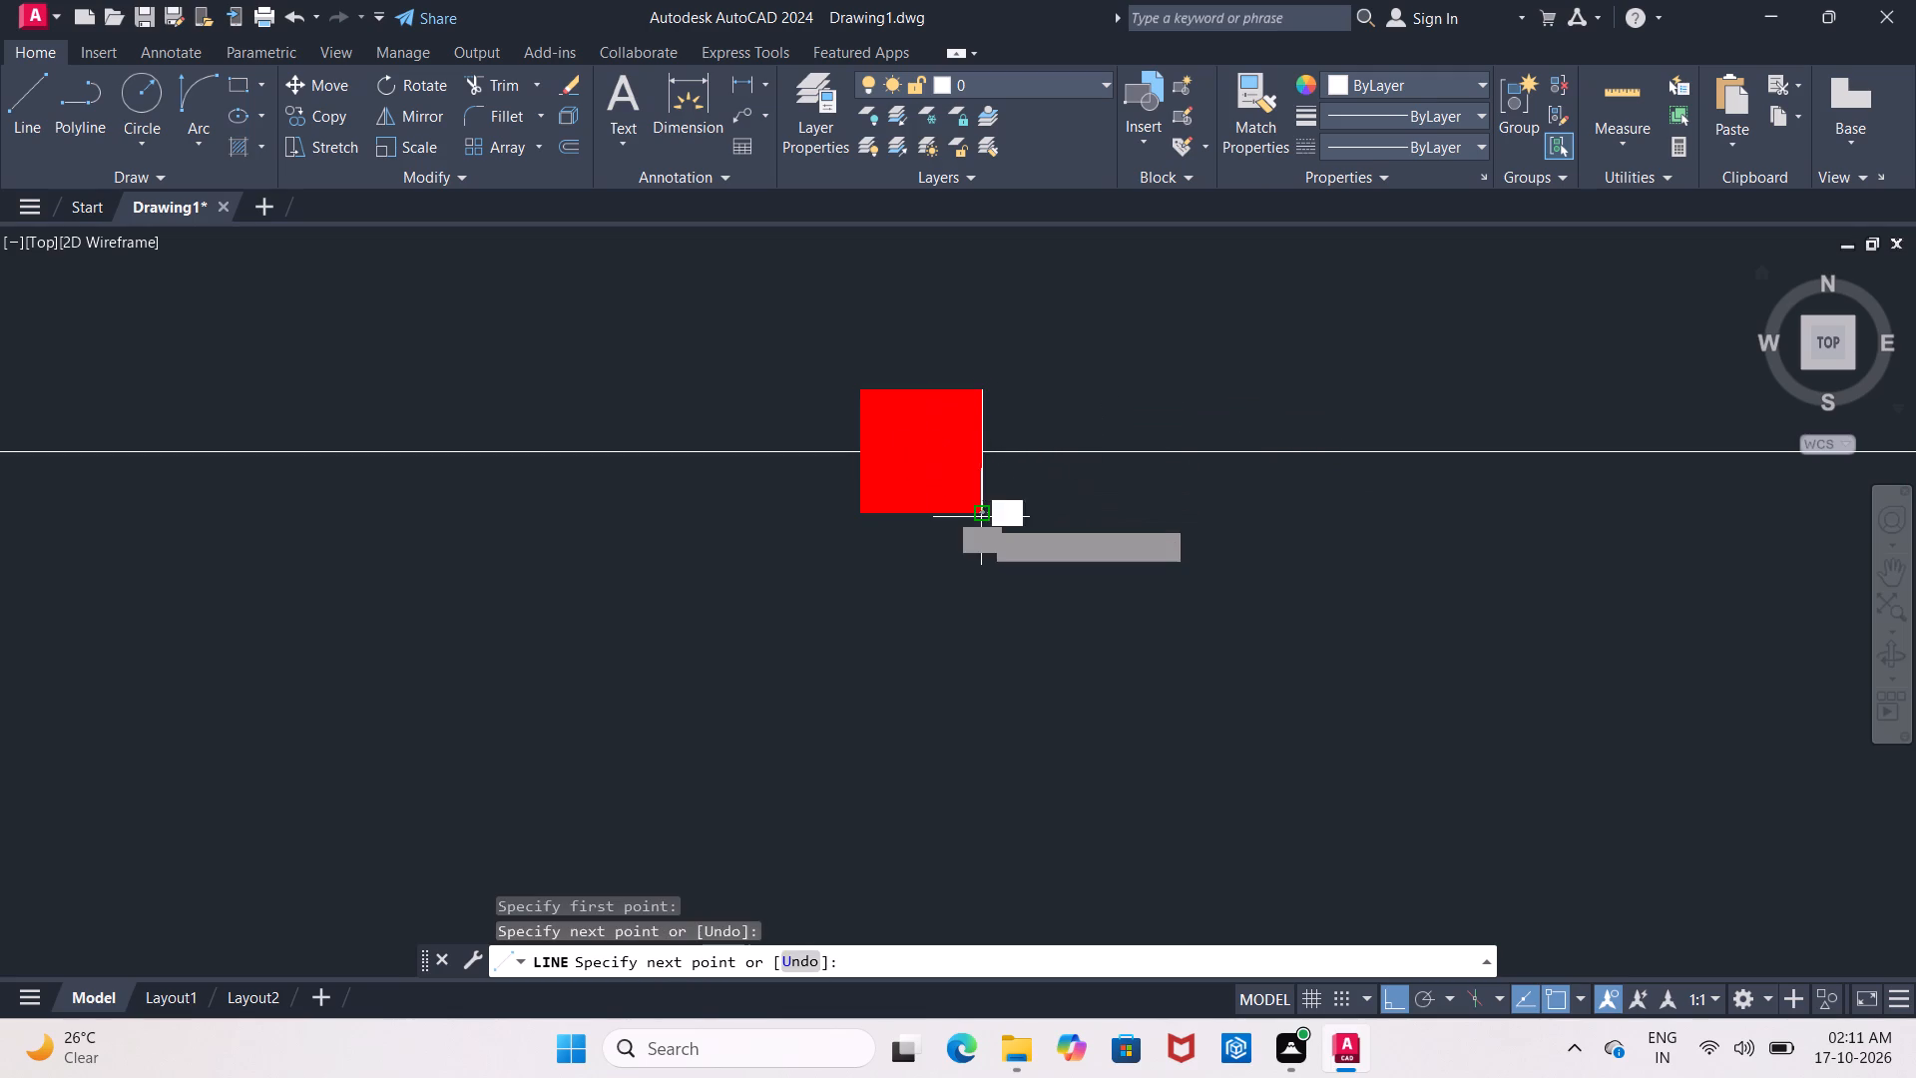
key("Escape")
Offset the top middle column's edge line 4.5" inward to the column centre, and erase the original edge line.
key("o")
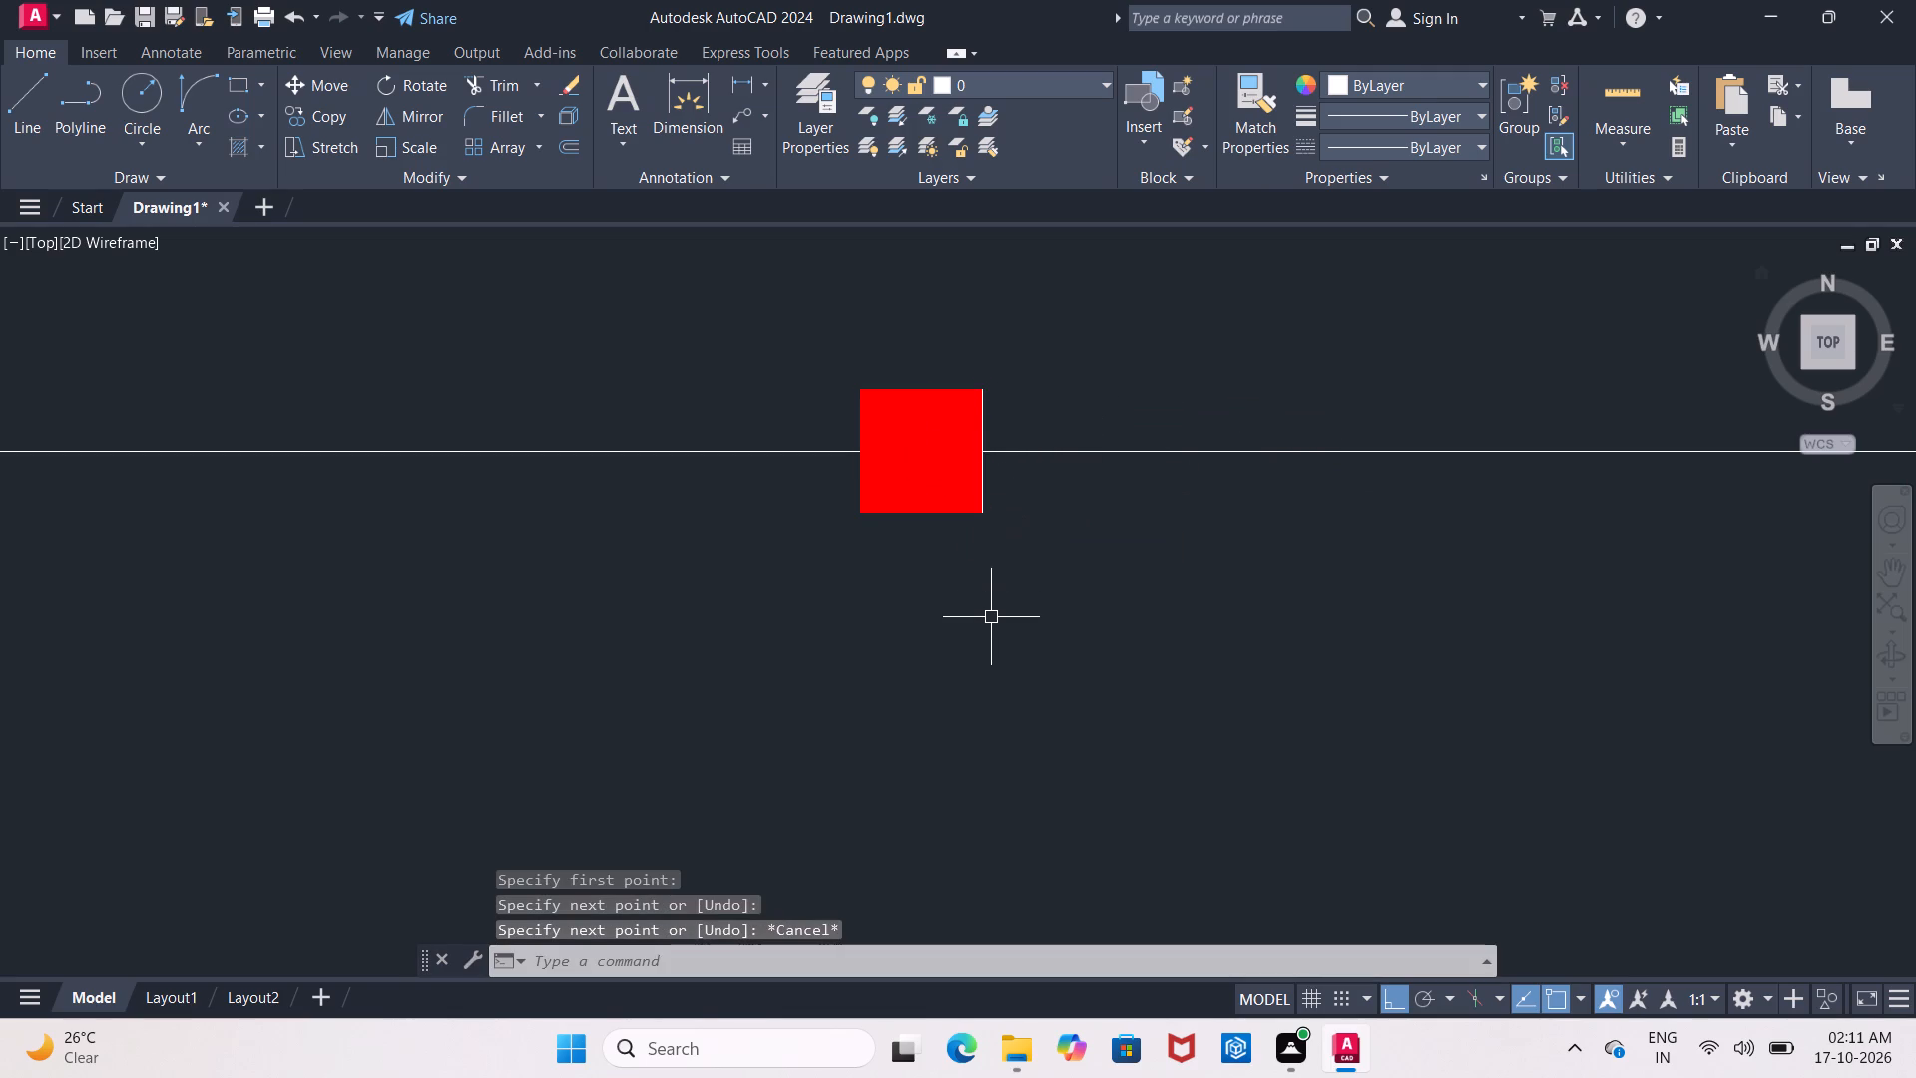
key("Return")
type("4.5\"")
key("Return")
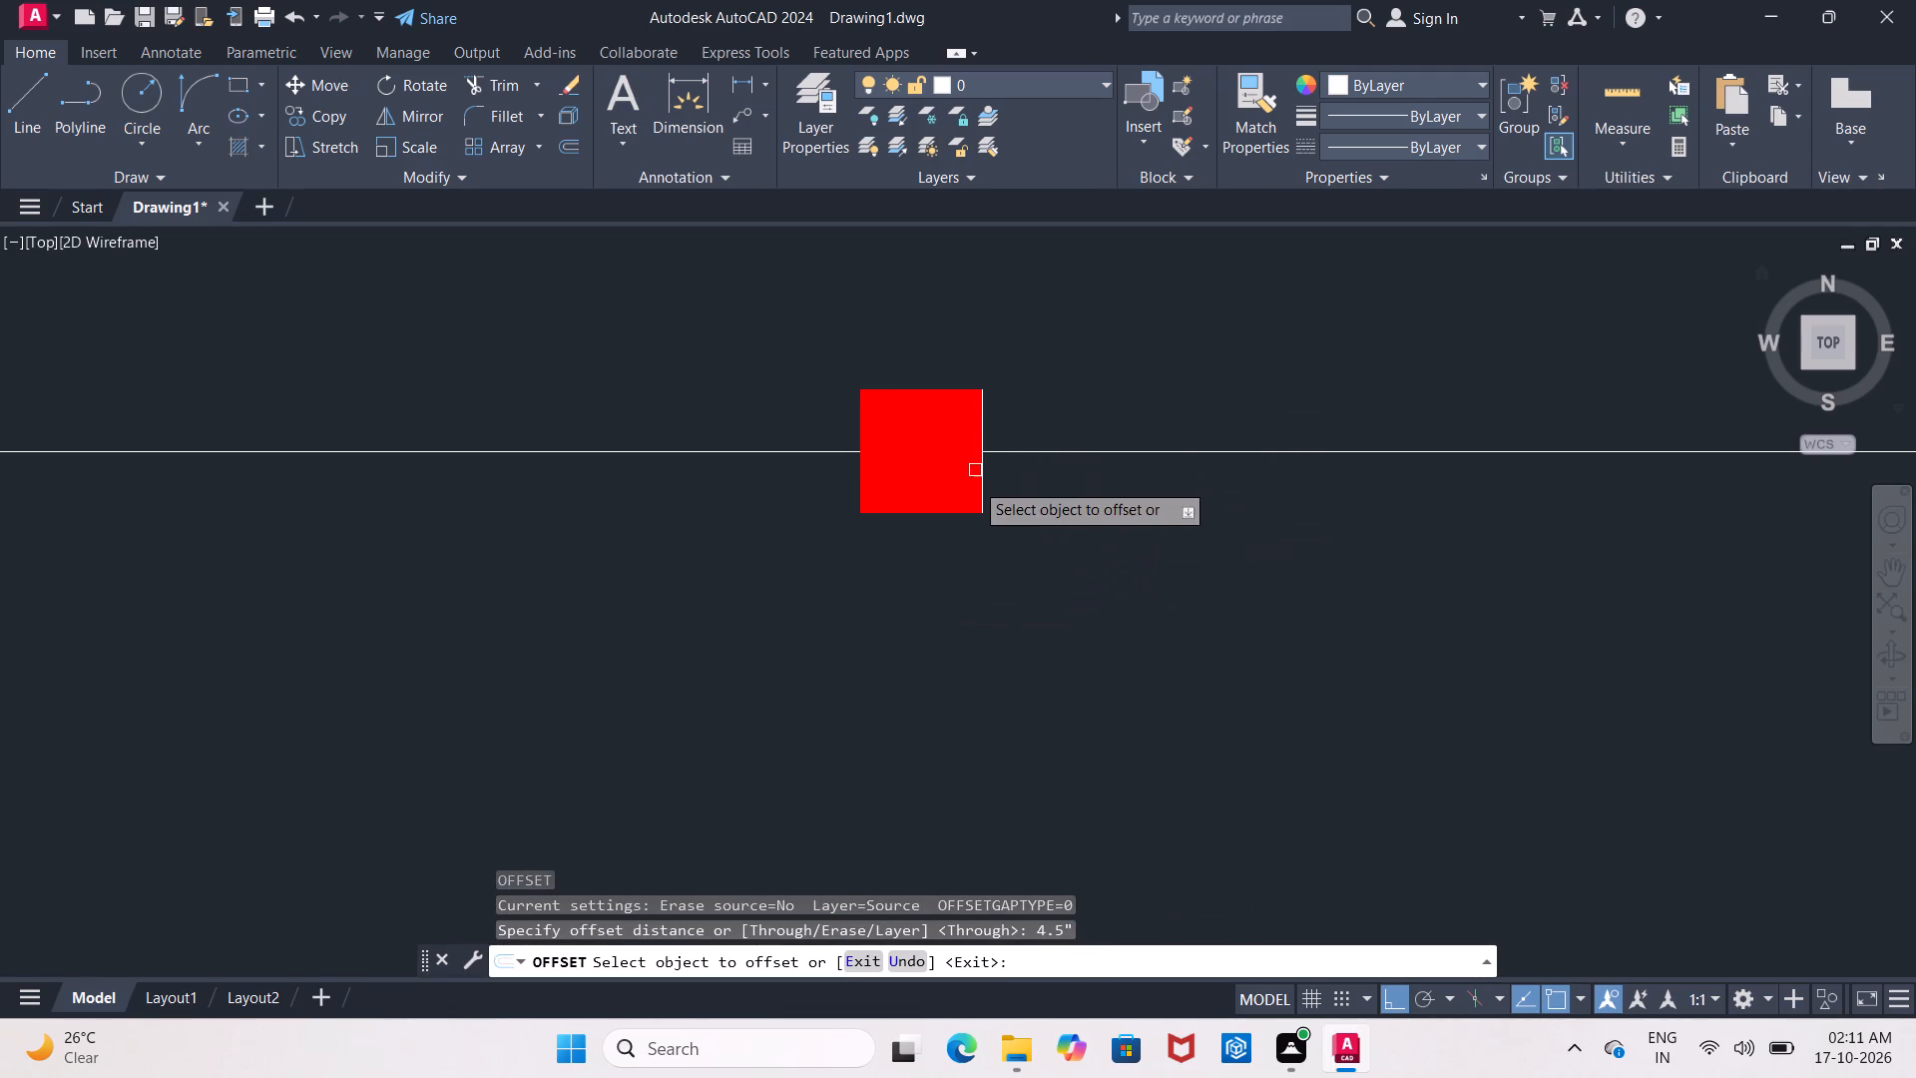
left_click(987, 495)
left_click(871, 523)
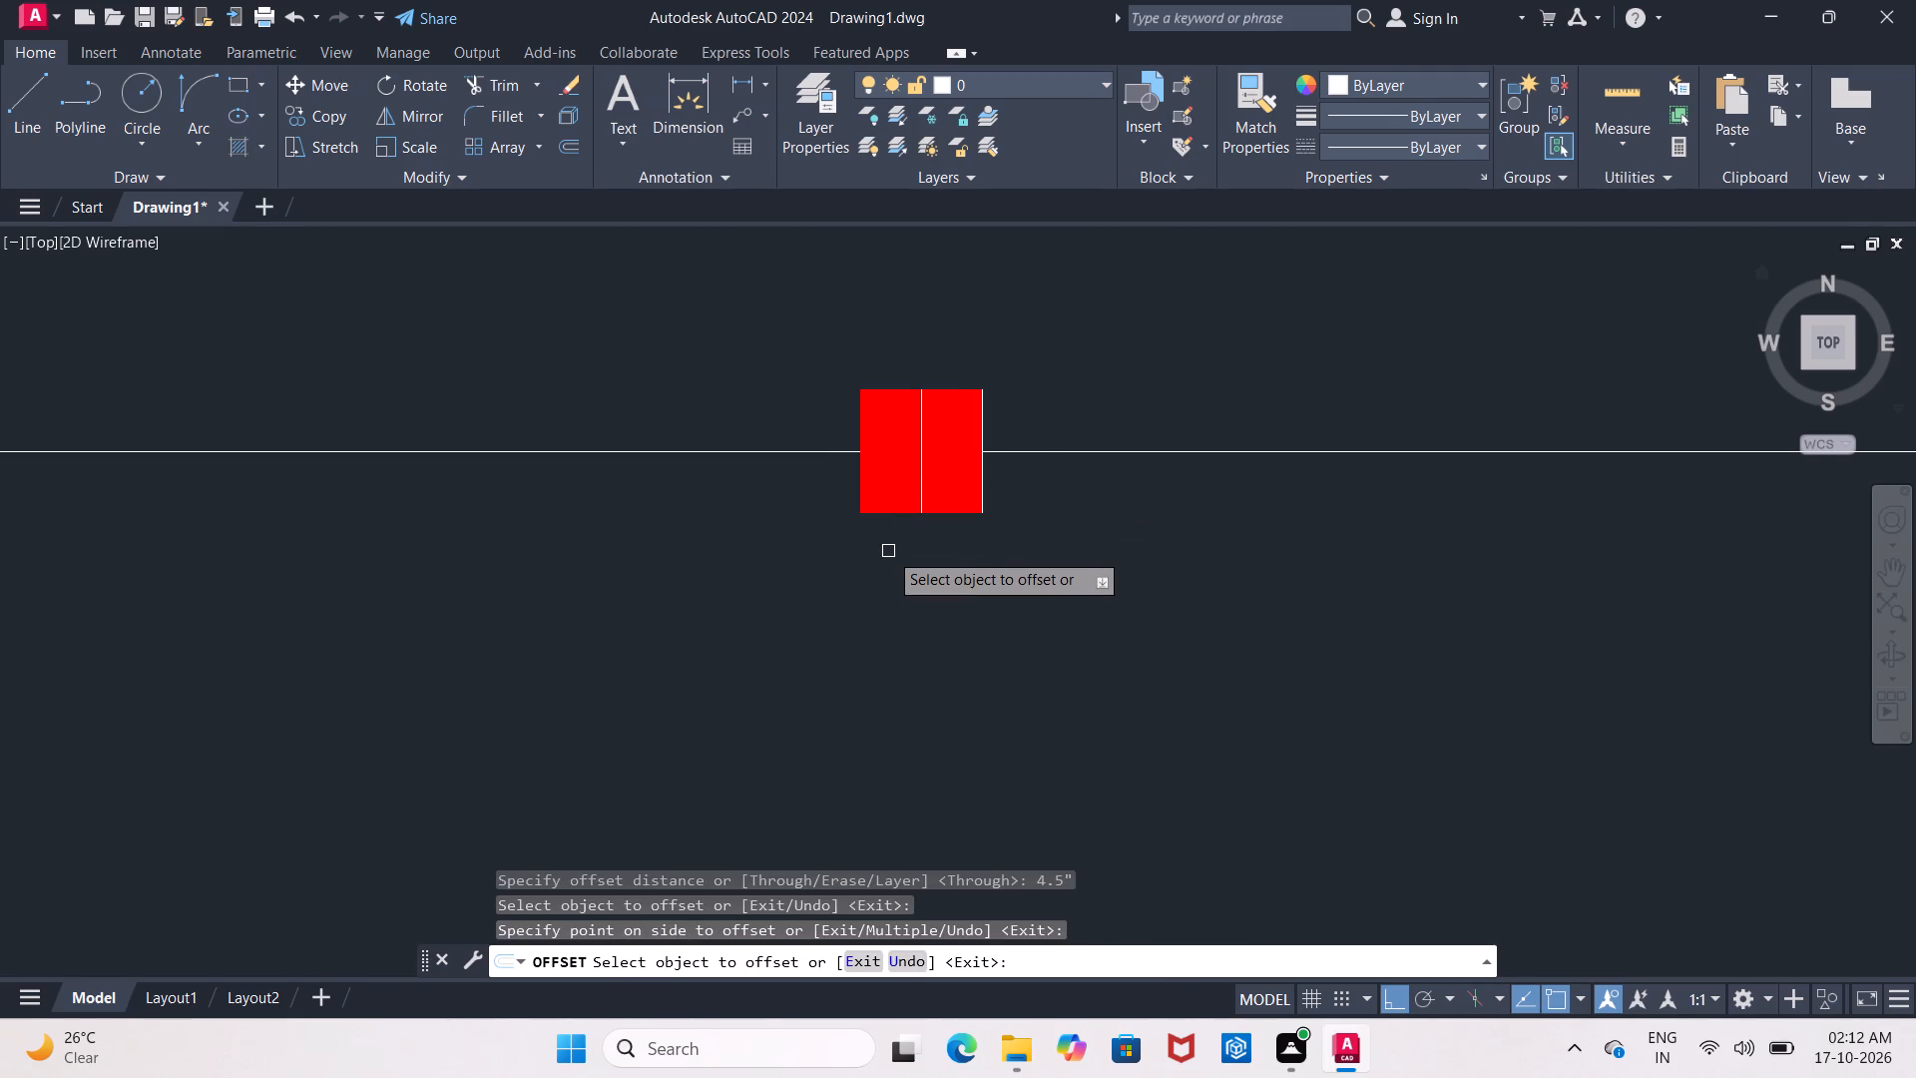
key("Escape")
left_click(981, 510)
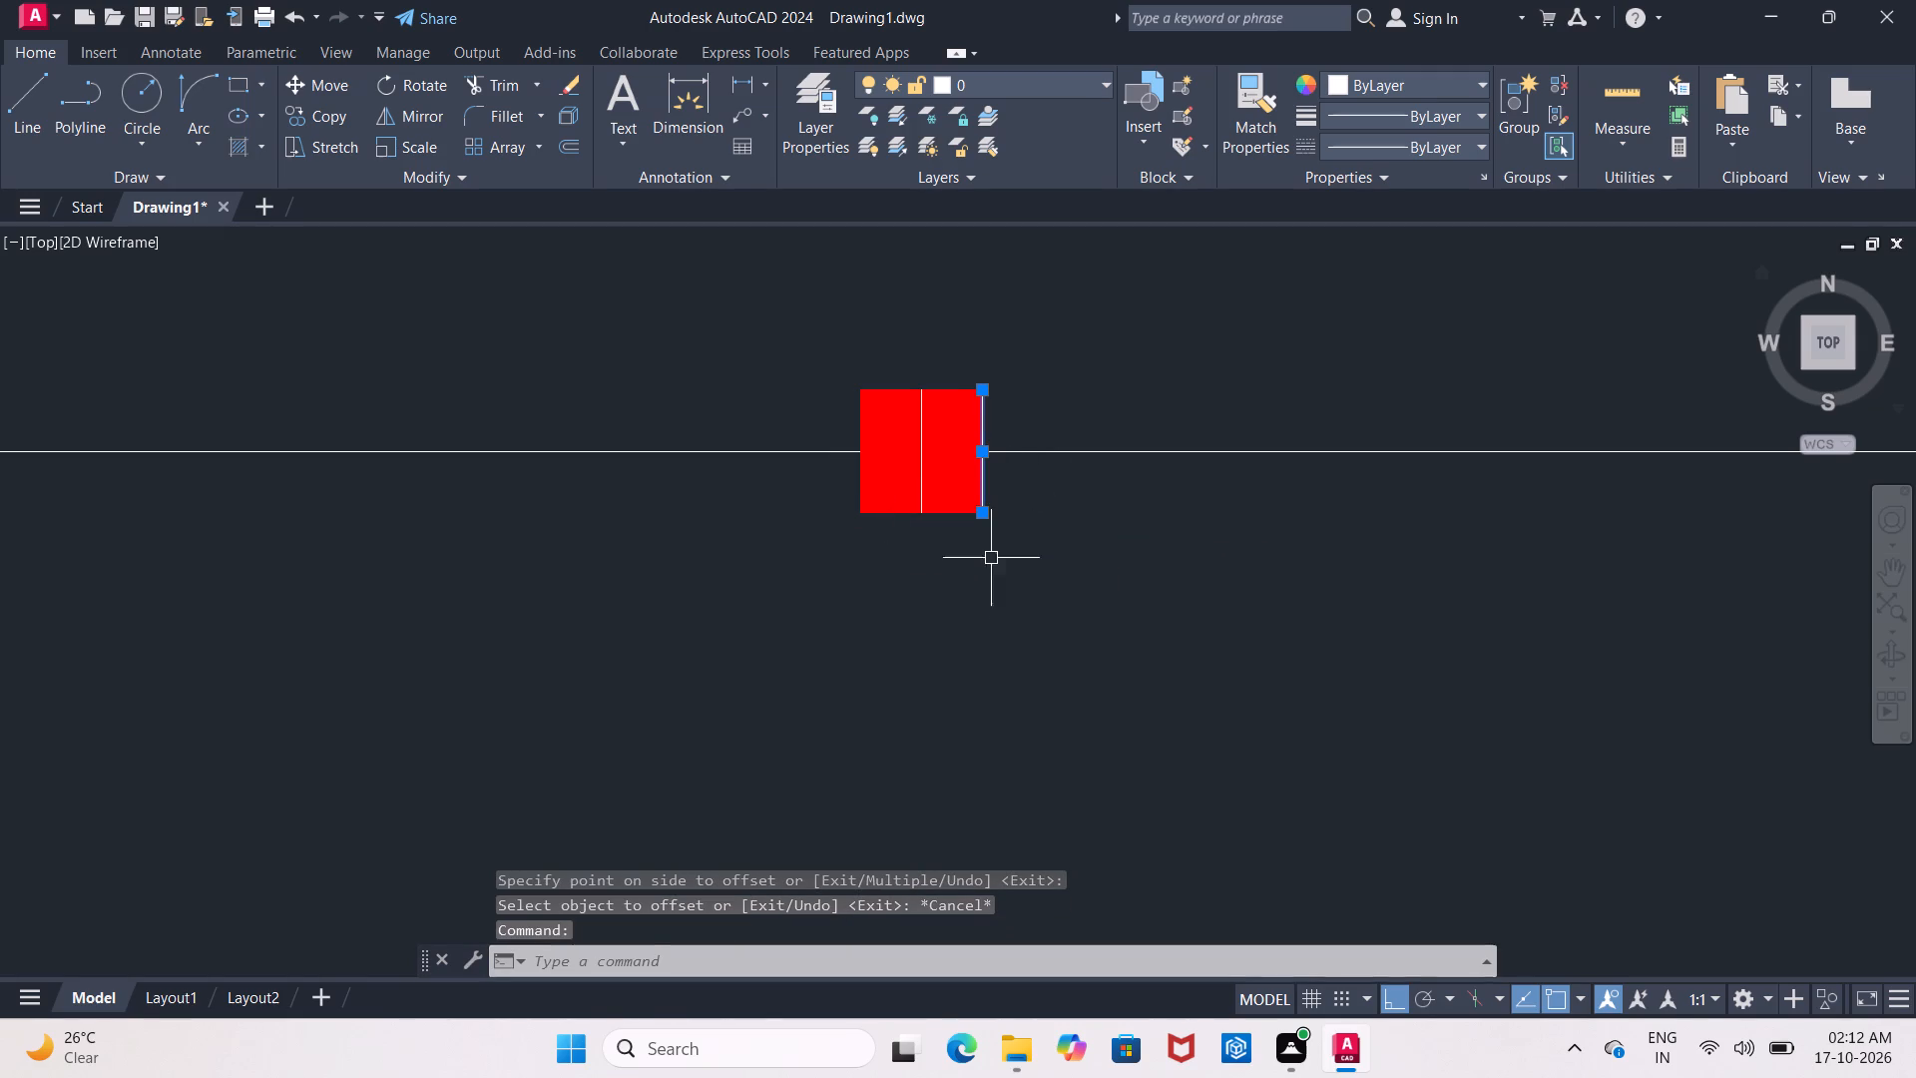
key("Delete")
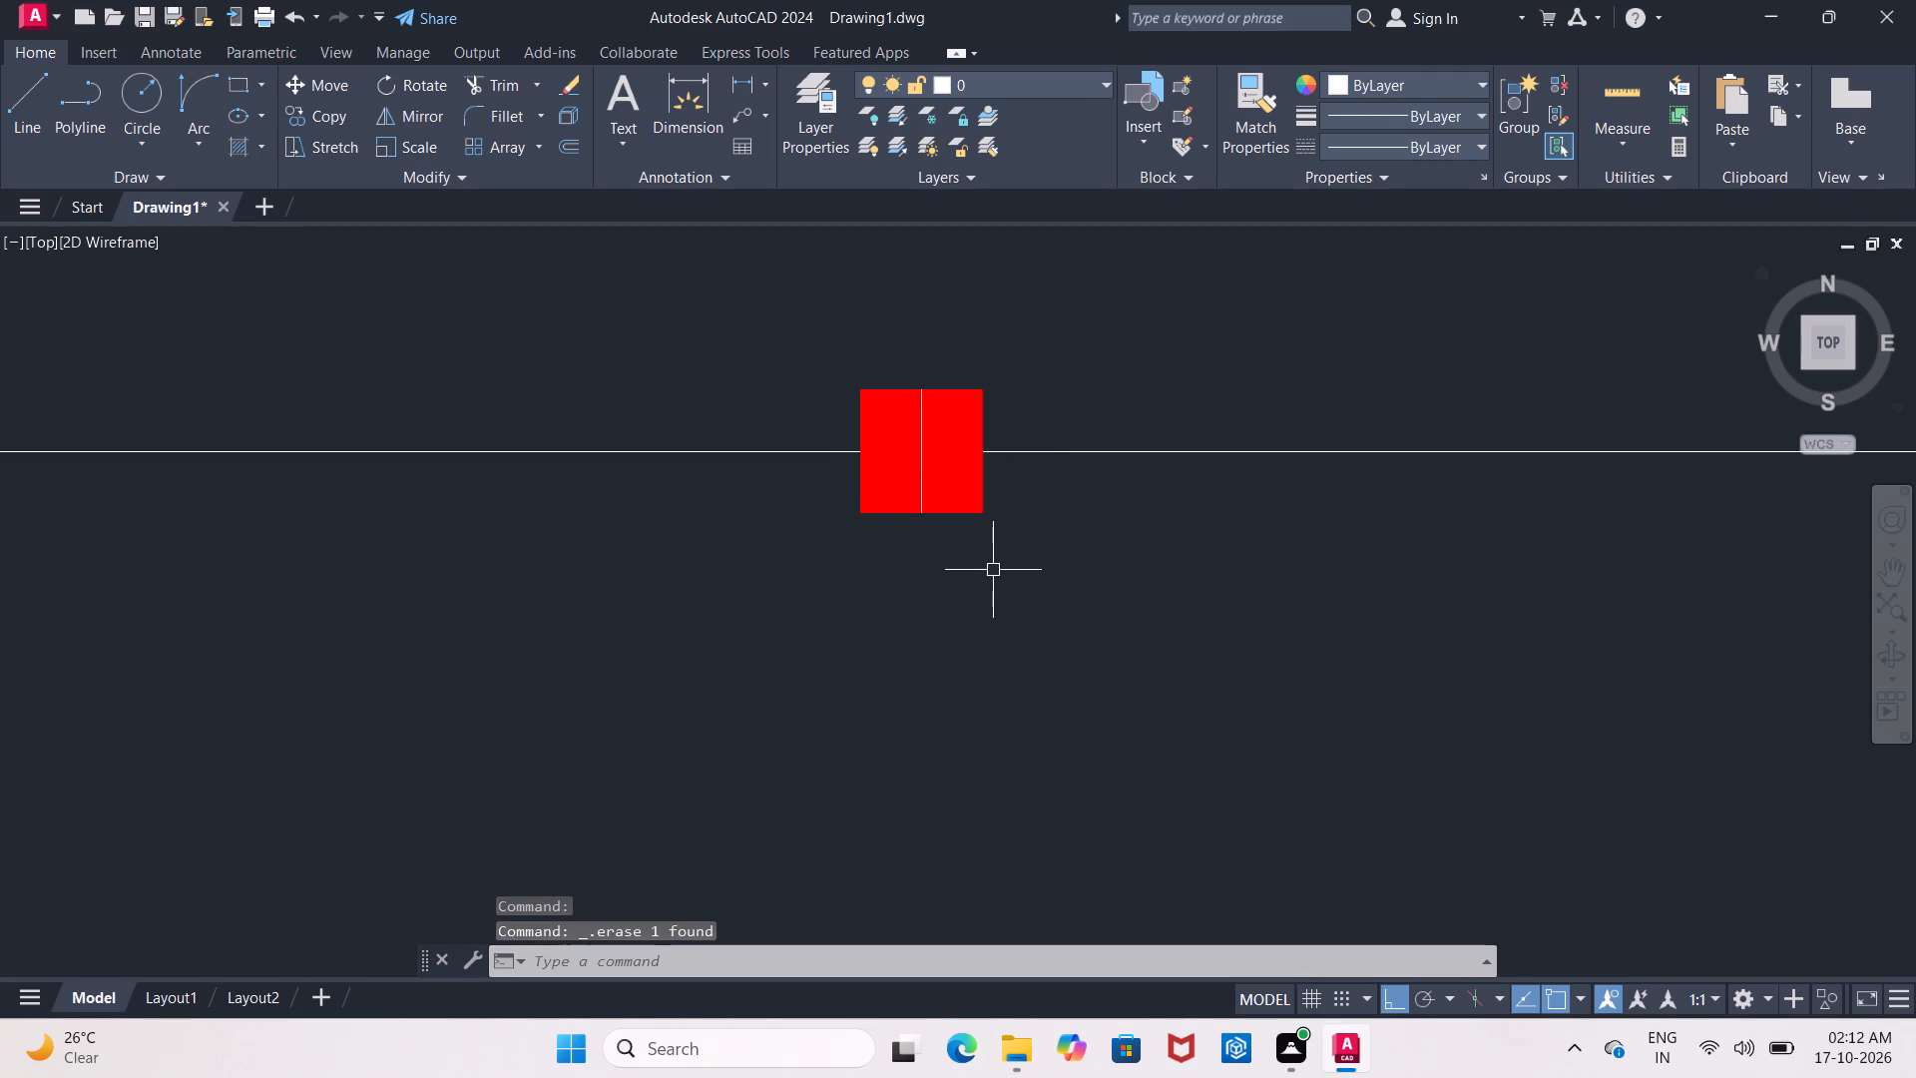
Stretch the upper and lower ends of the top middle column's vertical centre line outward by 2' each.
left_click(924, 460)
left_click(922, 389)
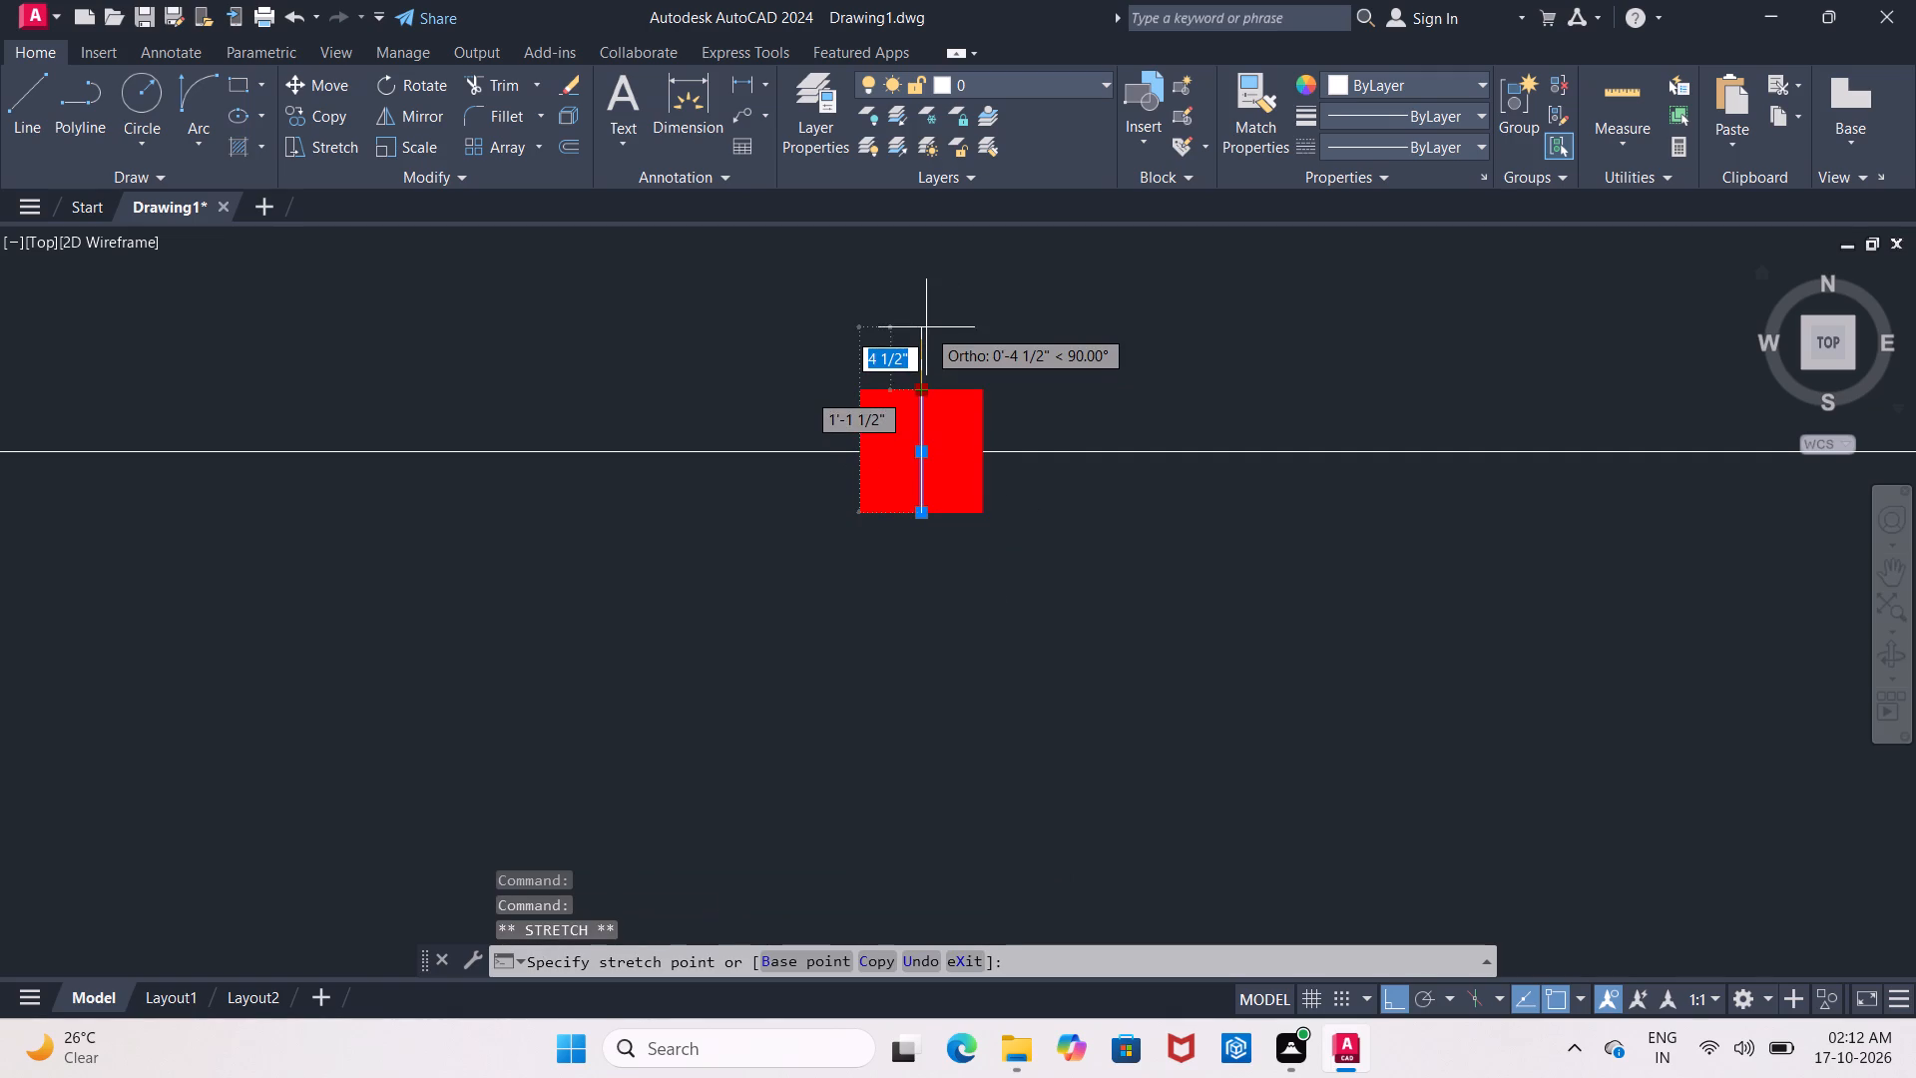
type("2'")
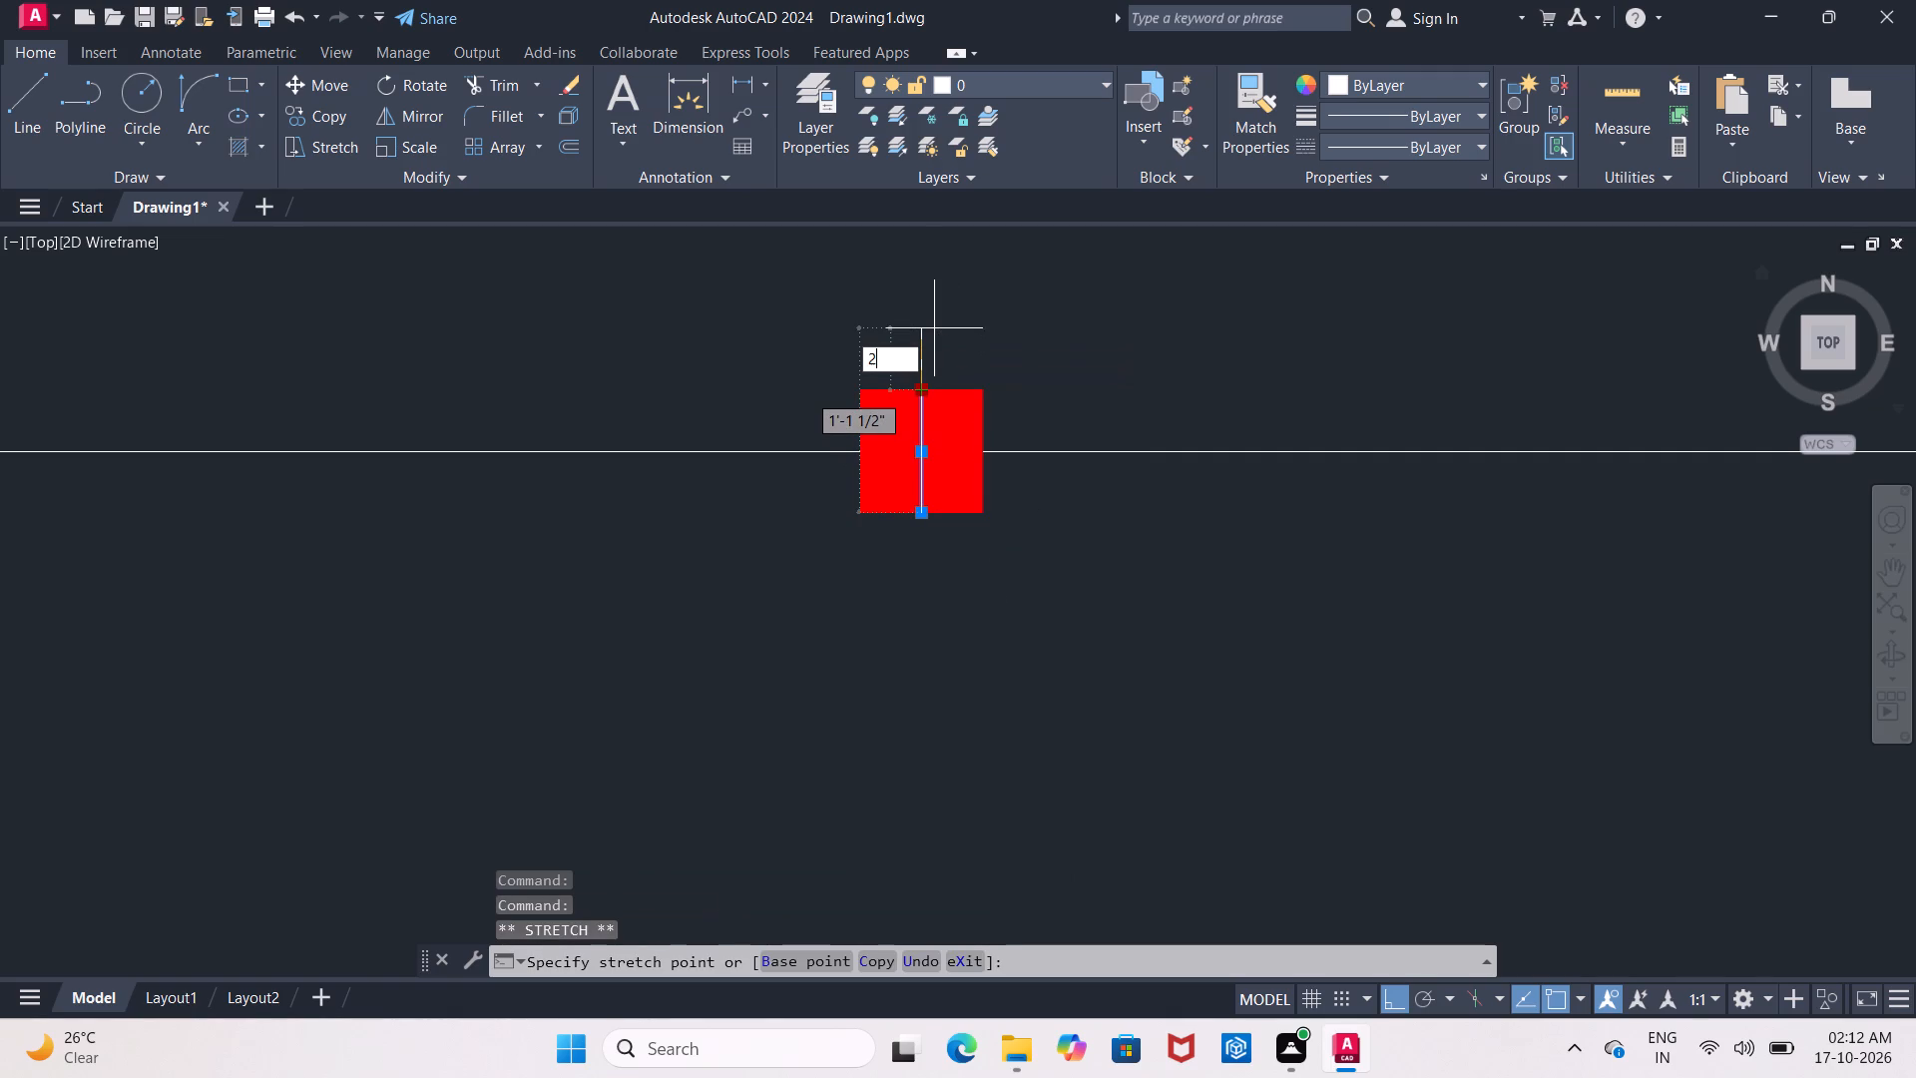
key("Return")
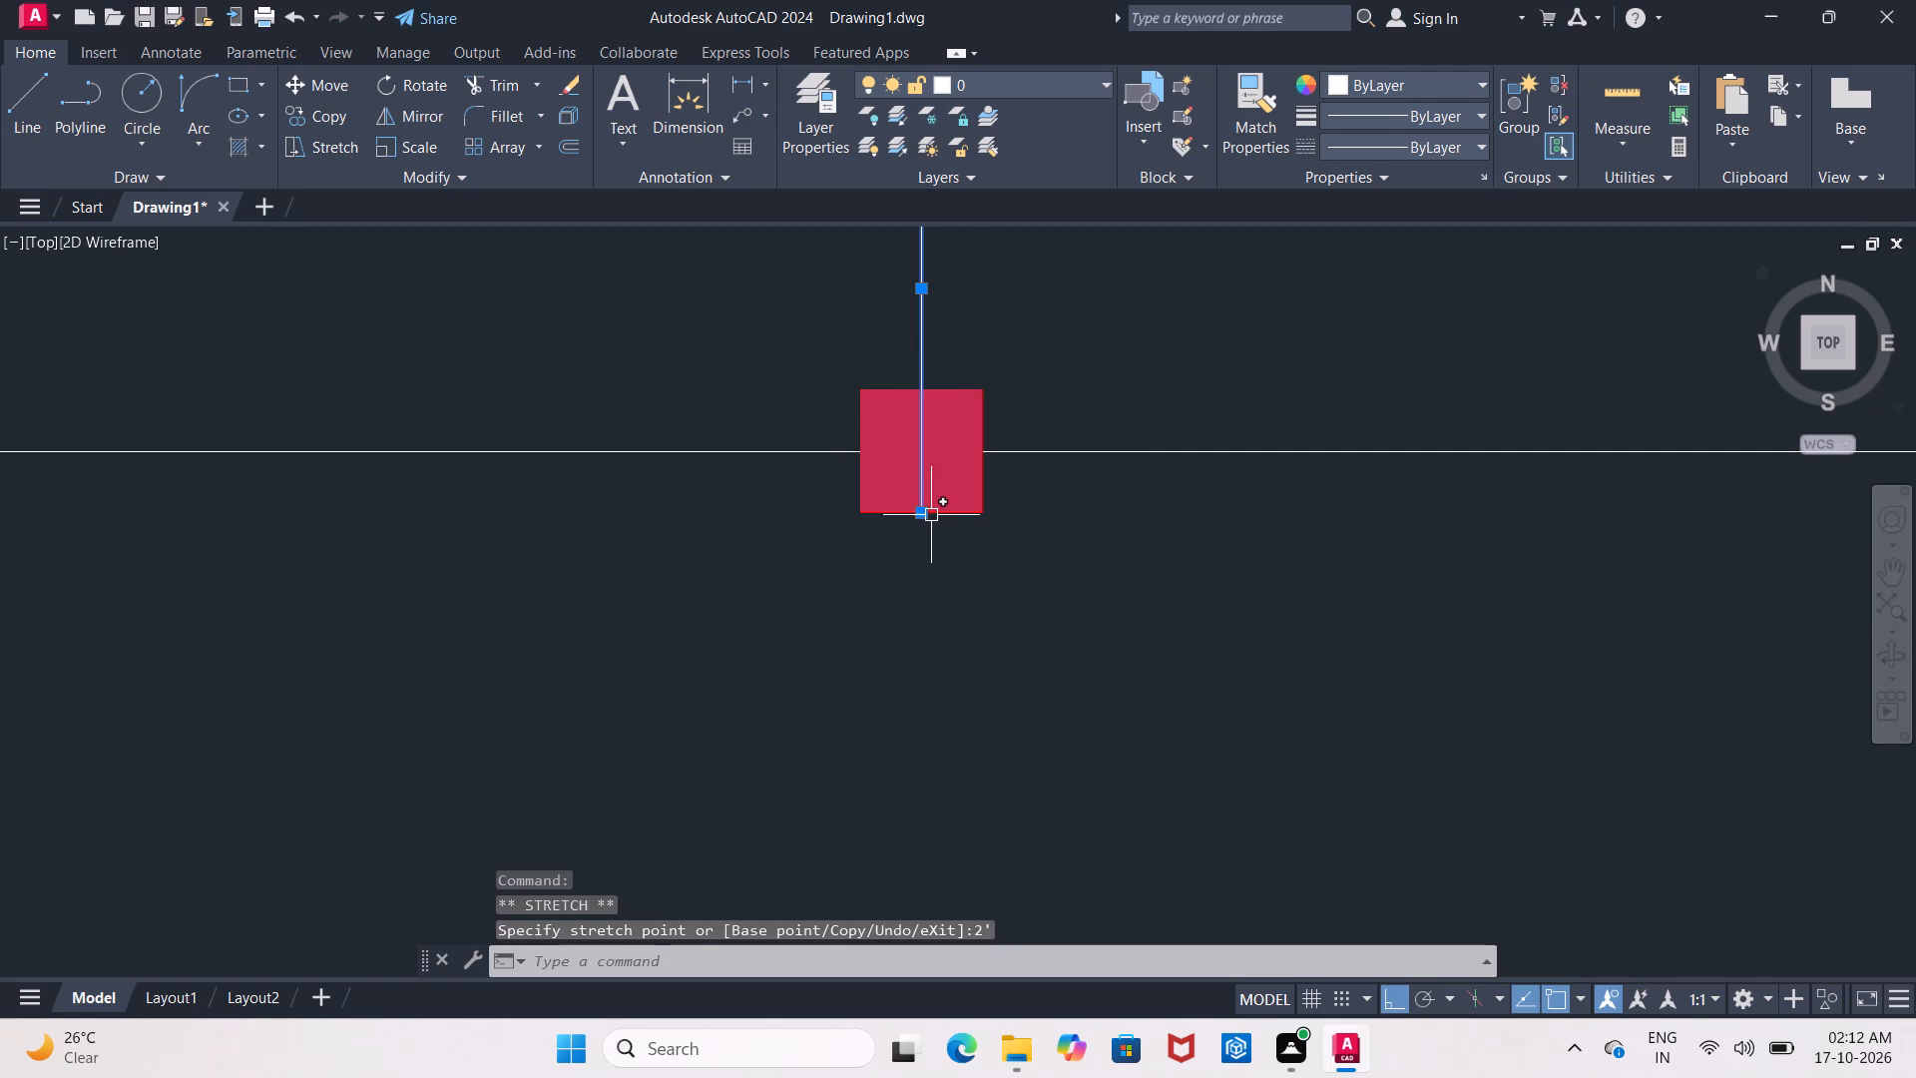
left_click_drag(919, 516, 919, 527)
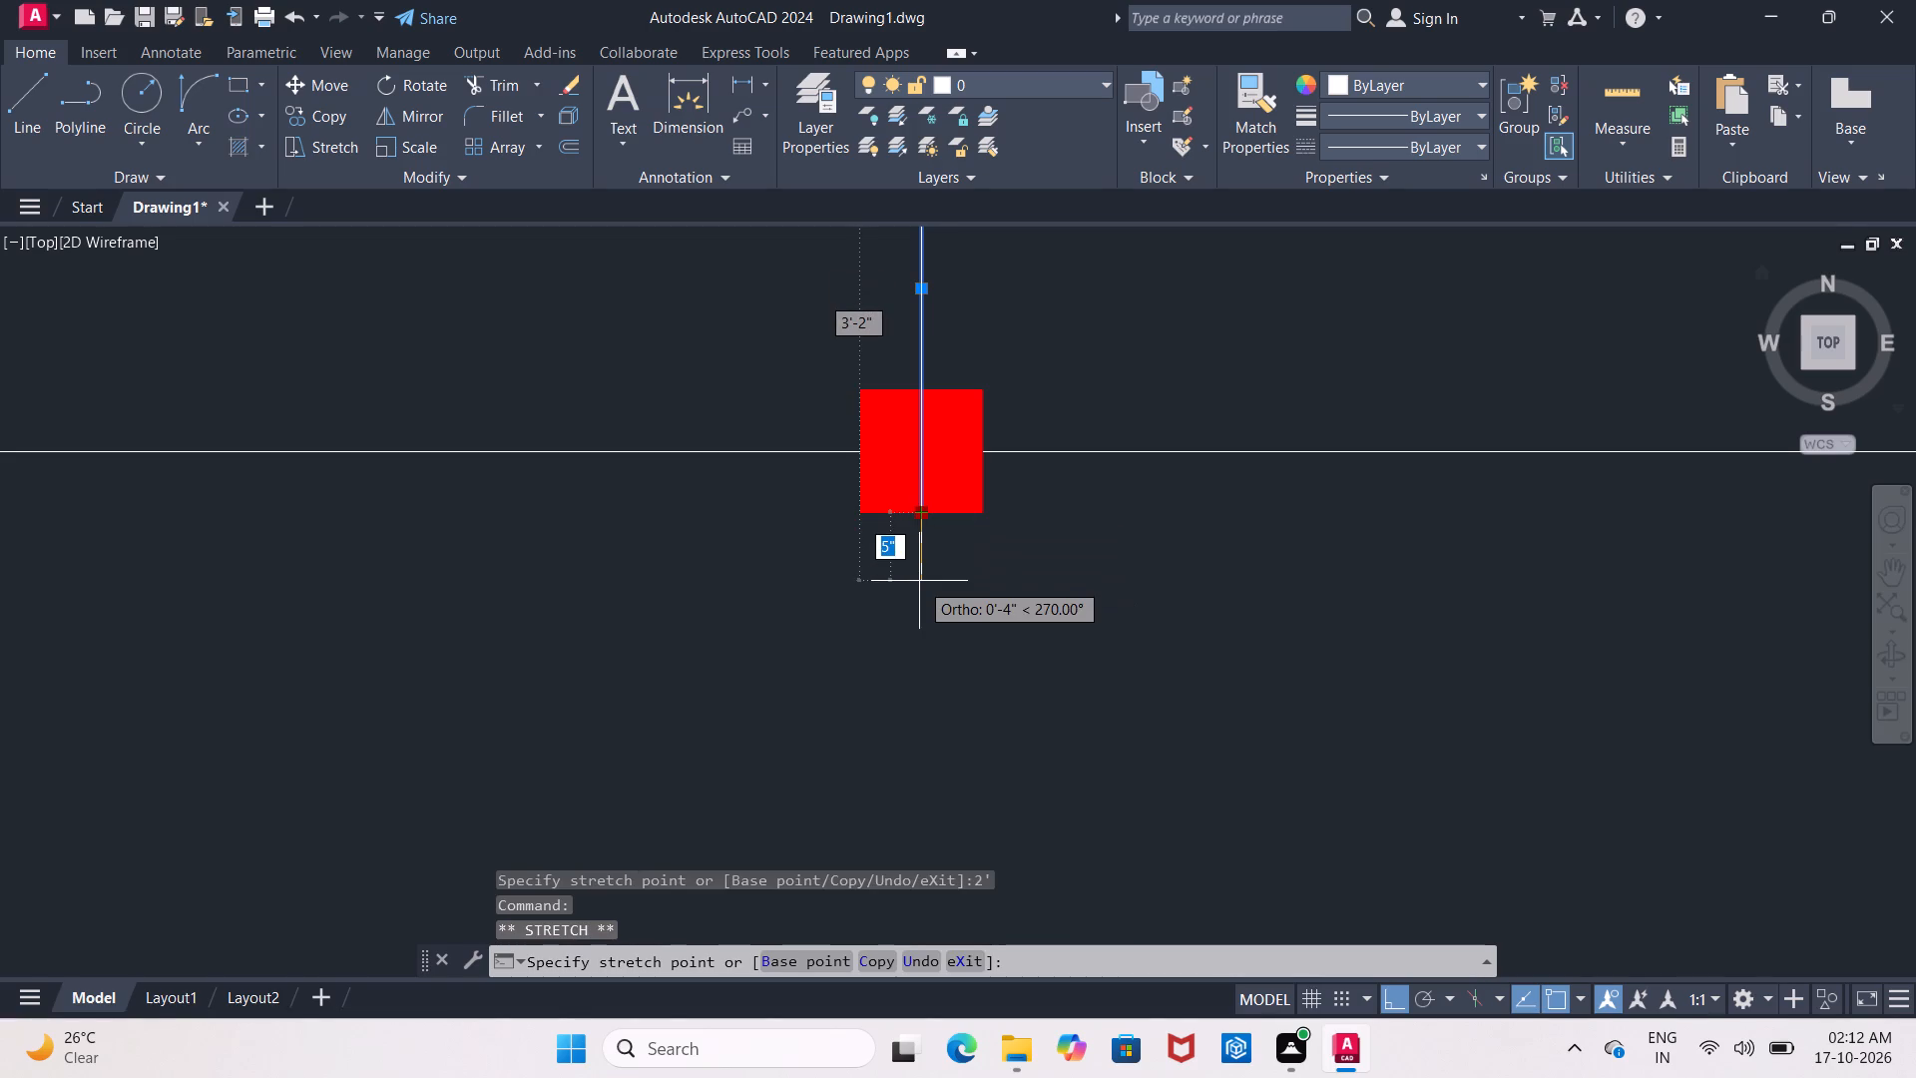
type("2'")
key("Return")
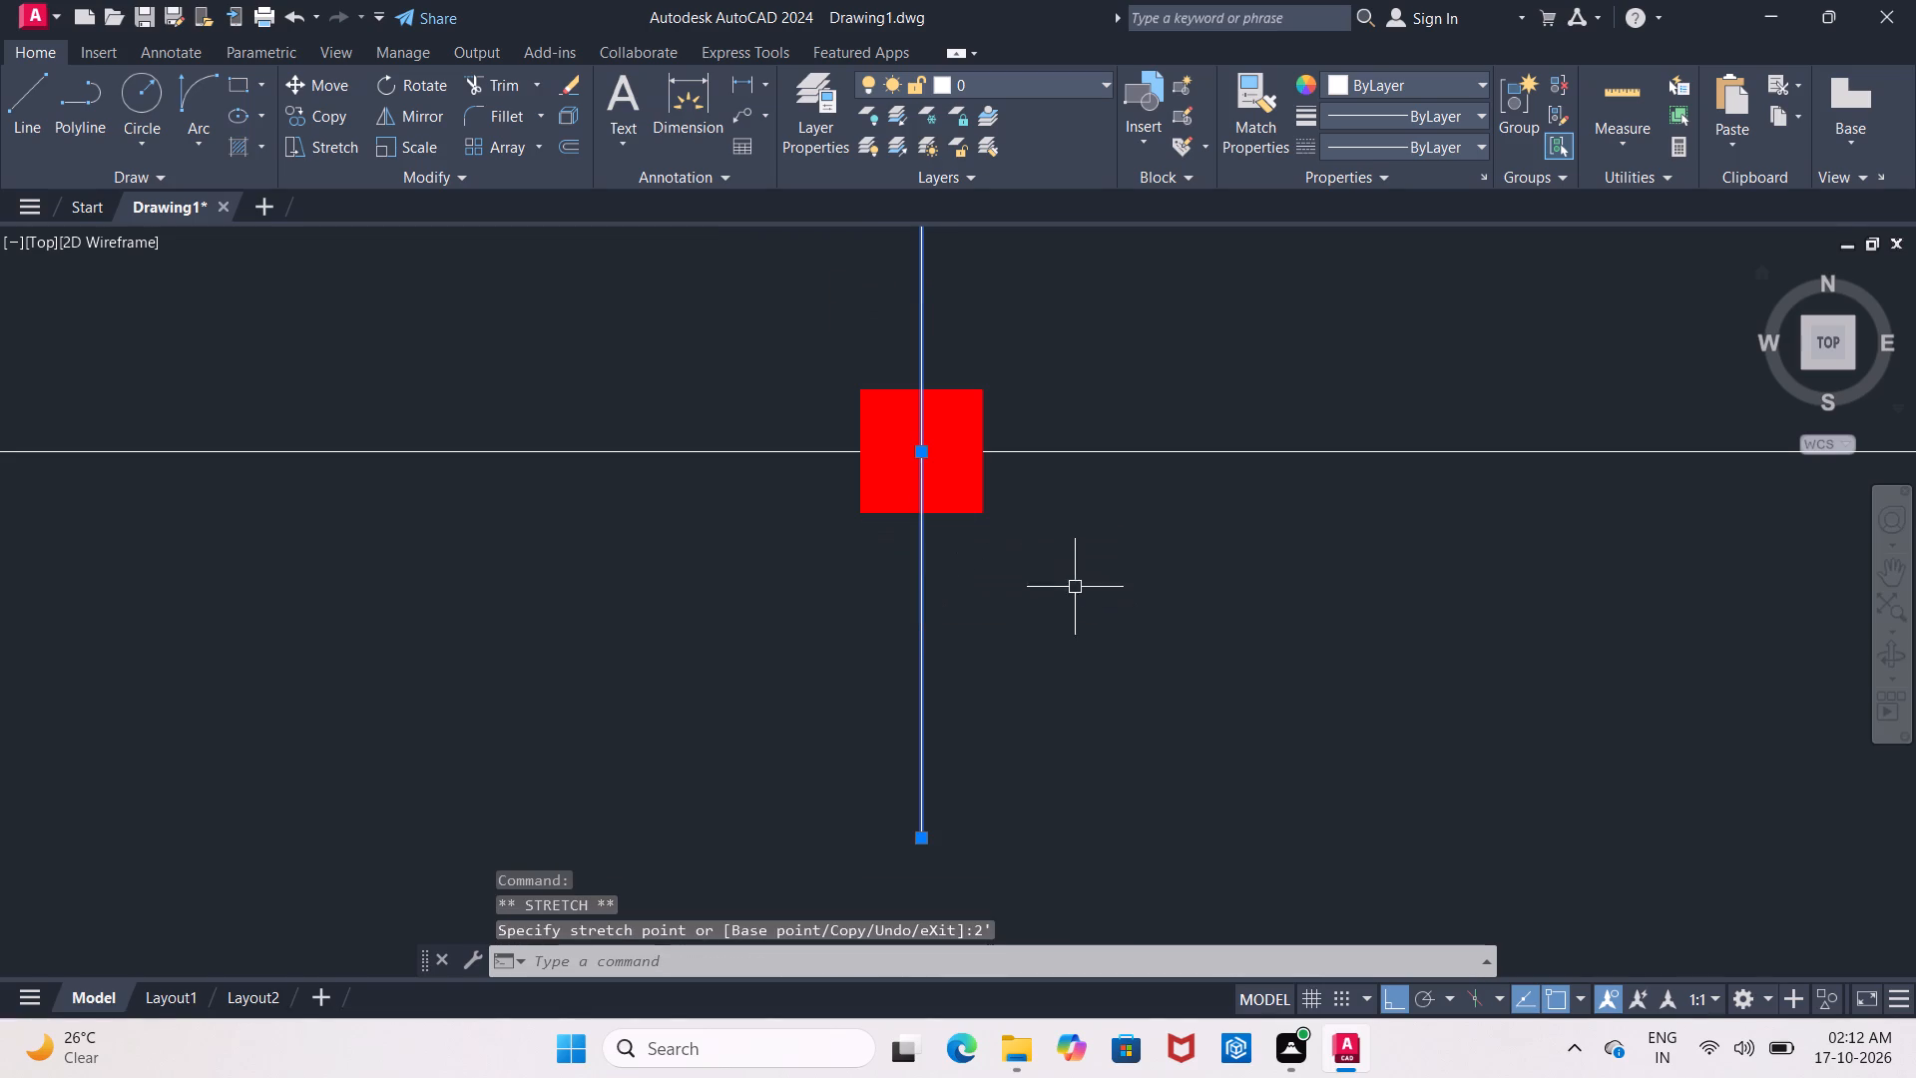
left_click(1075, 588)
left_click(1101, 590)
key("Escape")
key("Escape")
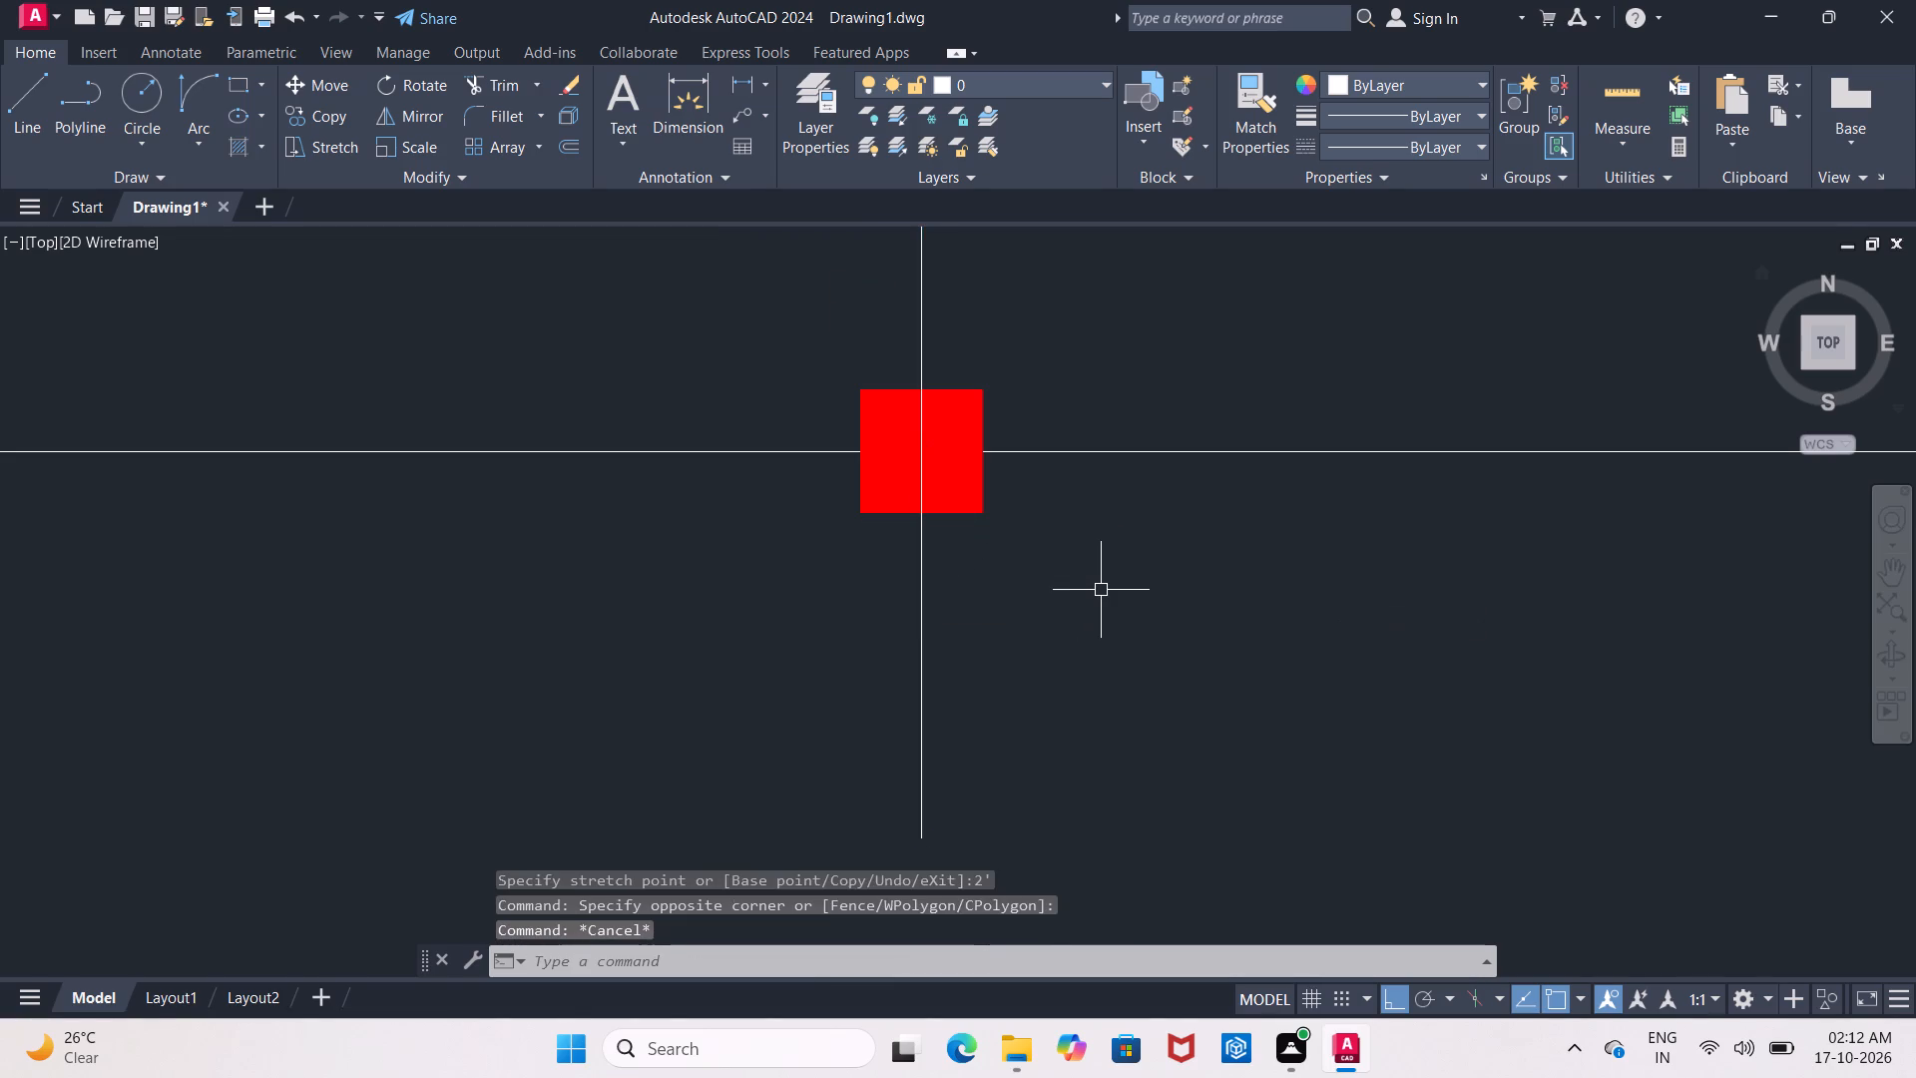
Trim away the parts of the vertical centre line that lie inside the top middle column.
scroll(1104, 592, "down", 3)
scroll(1123, 536, "up", 1)
middle_click_drag(1123, 536, 1098, 527)
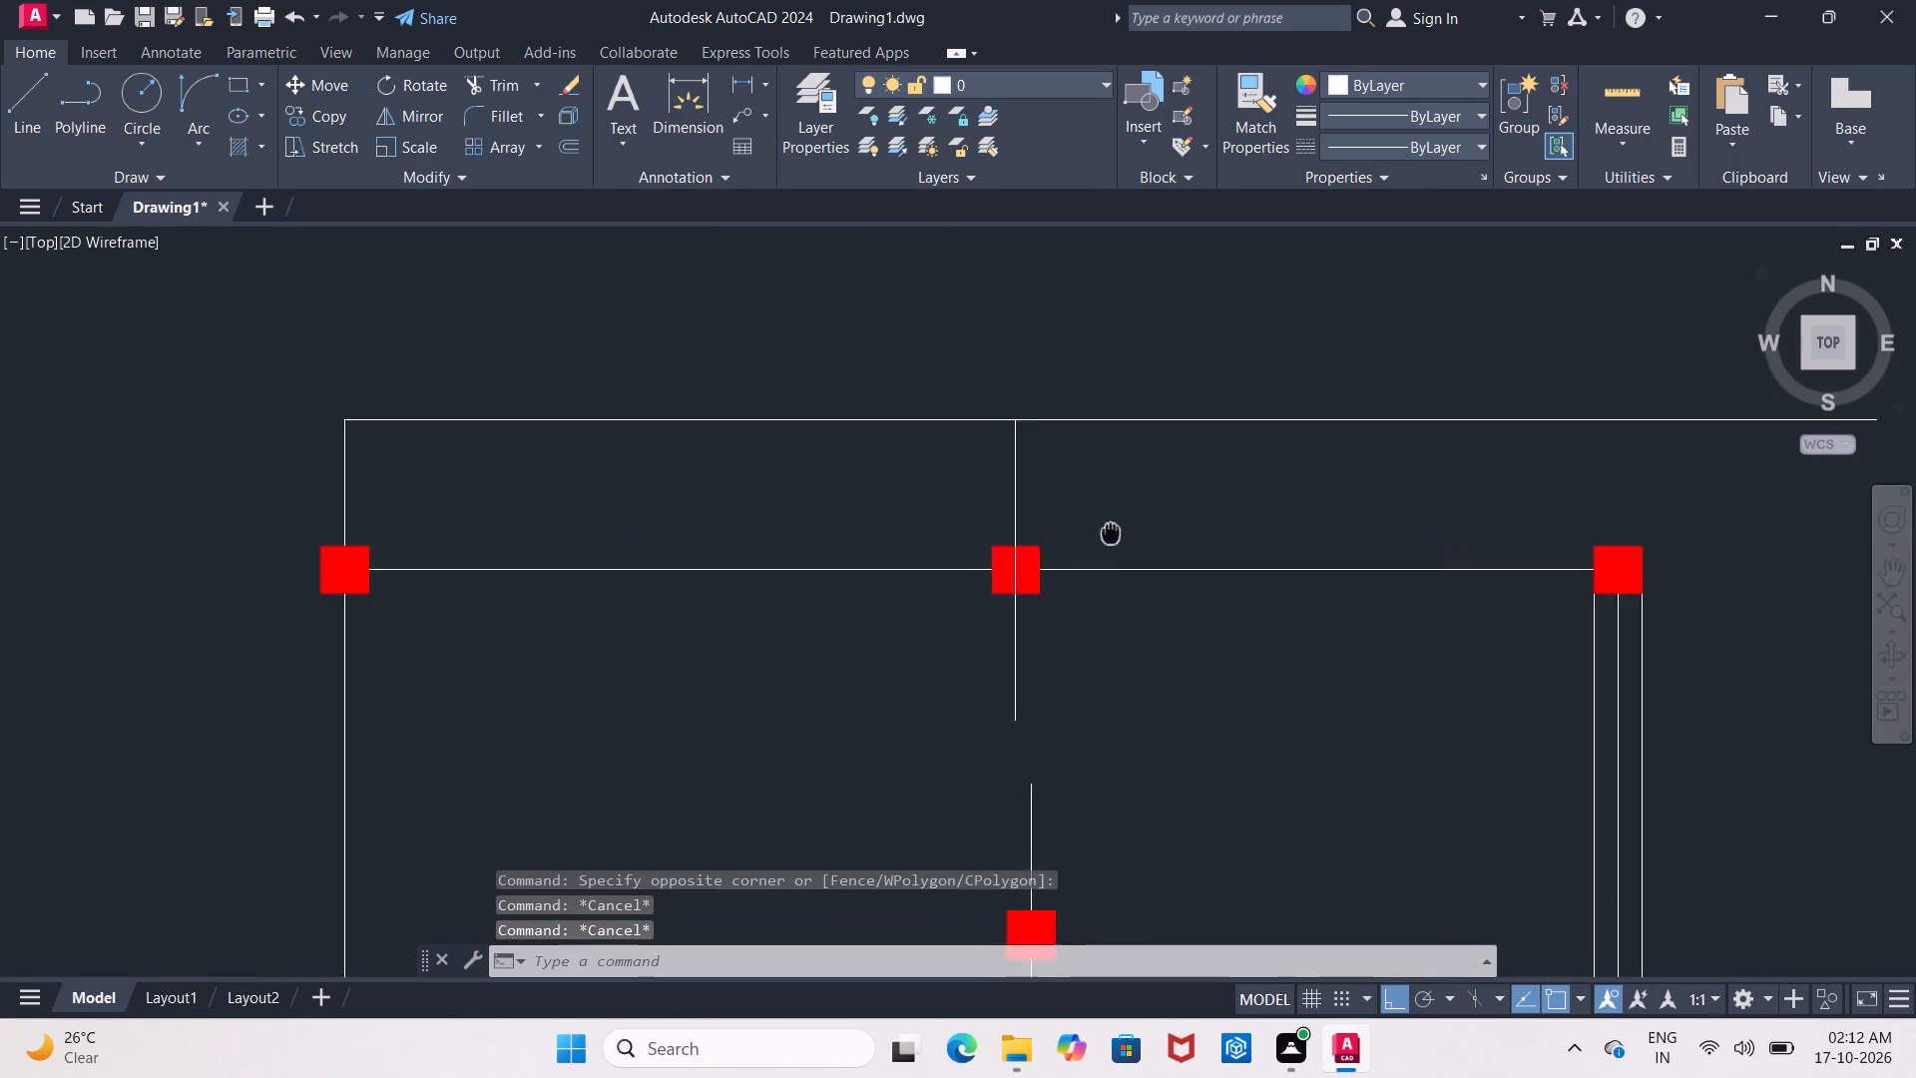
middle_click_drag(1098, 527, 1016, 494)
type("TR")
key("Return")
key("Return")
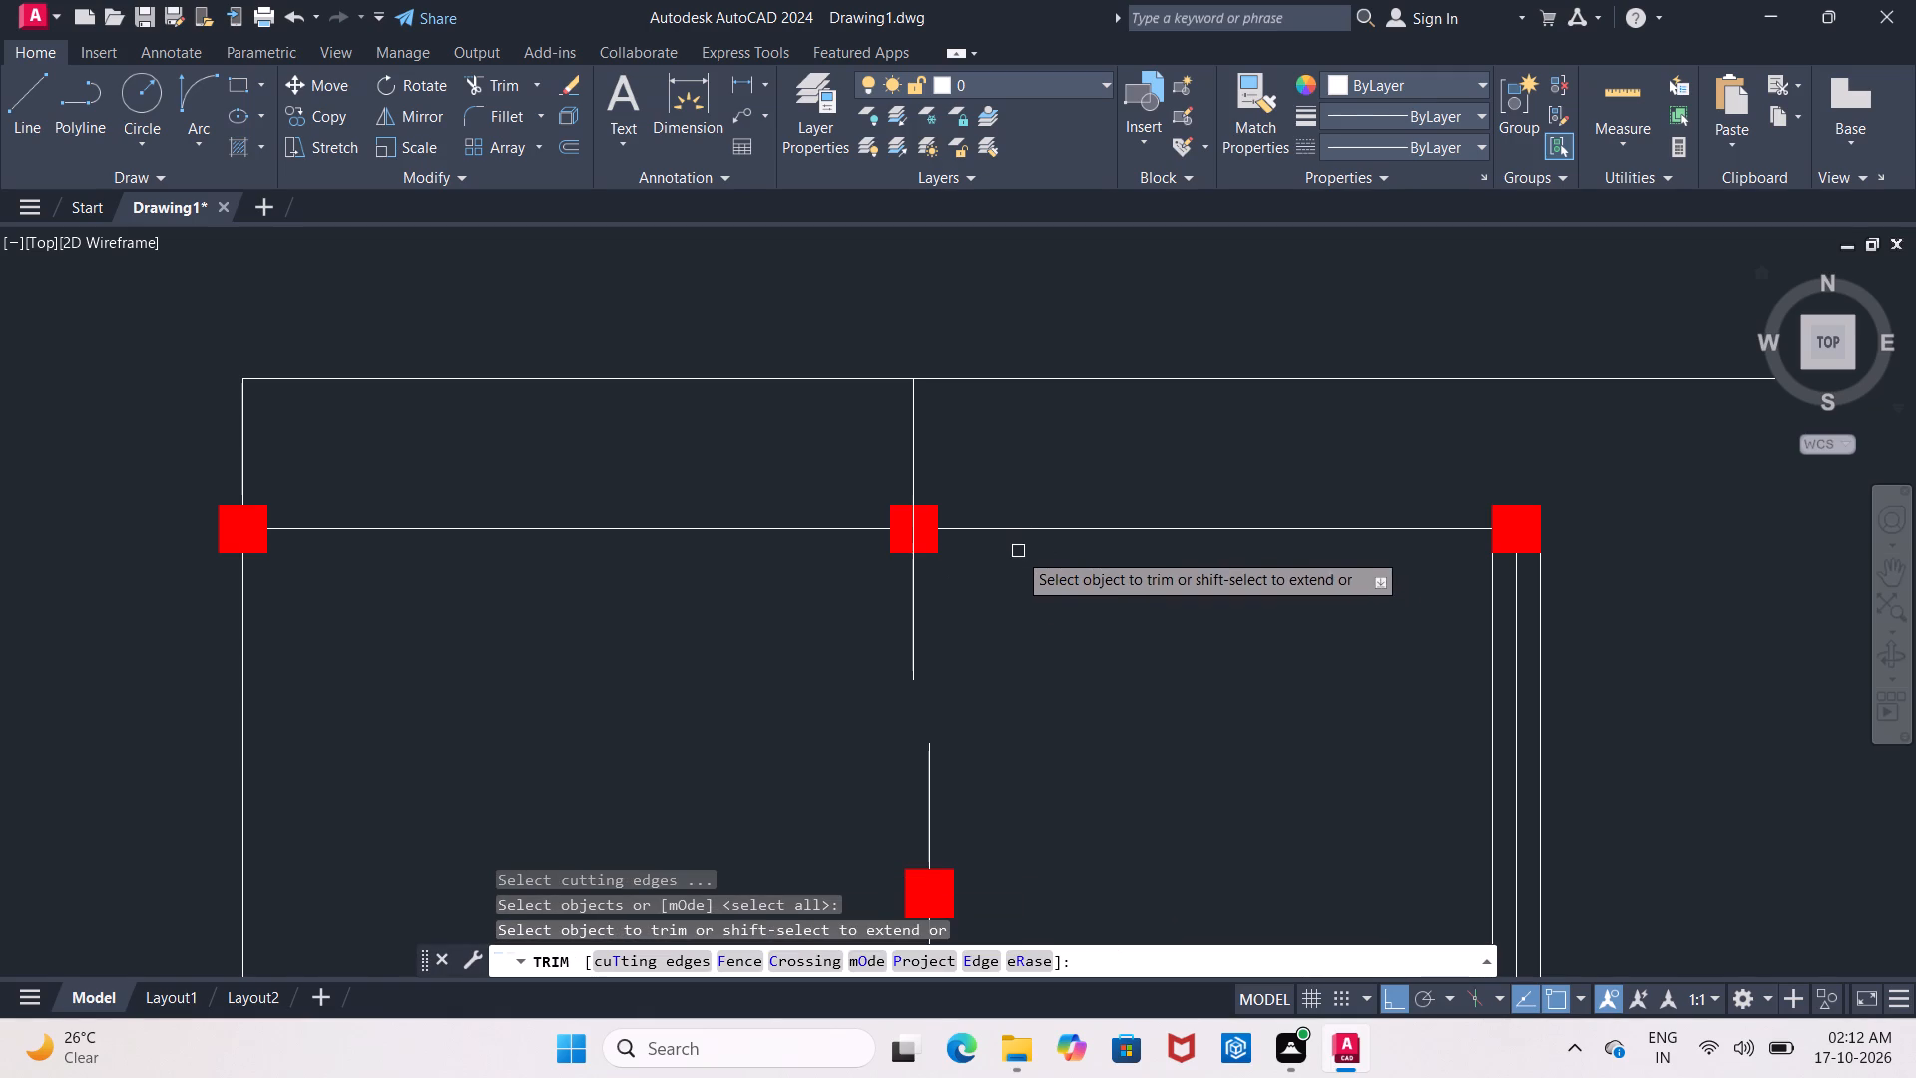
left_click(915, 530)
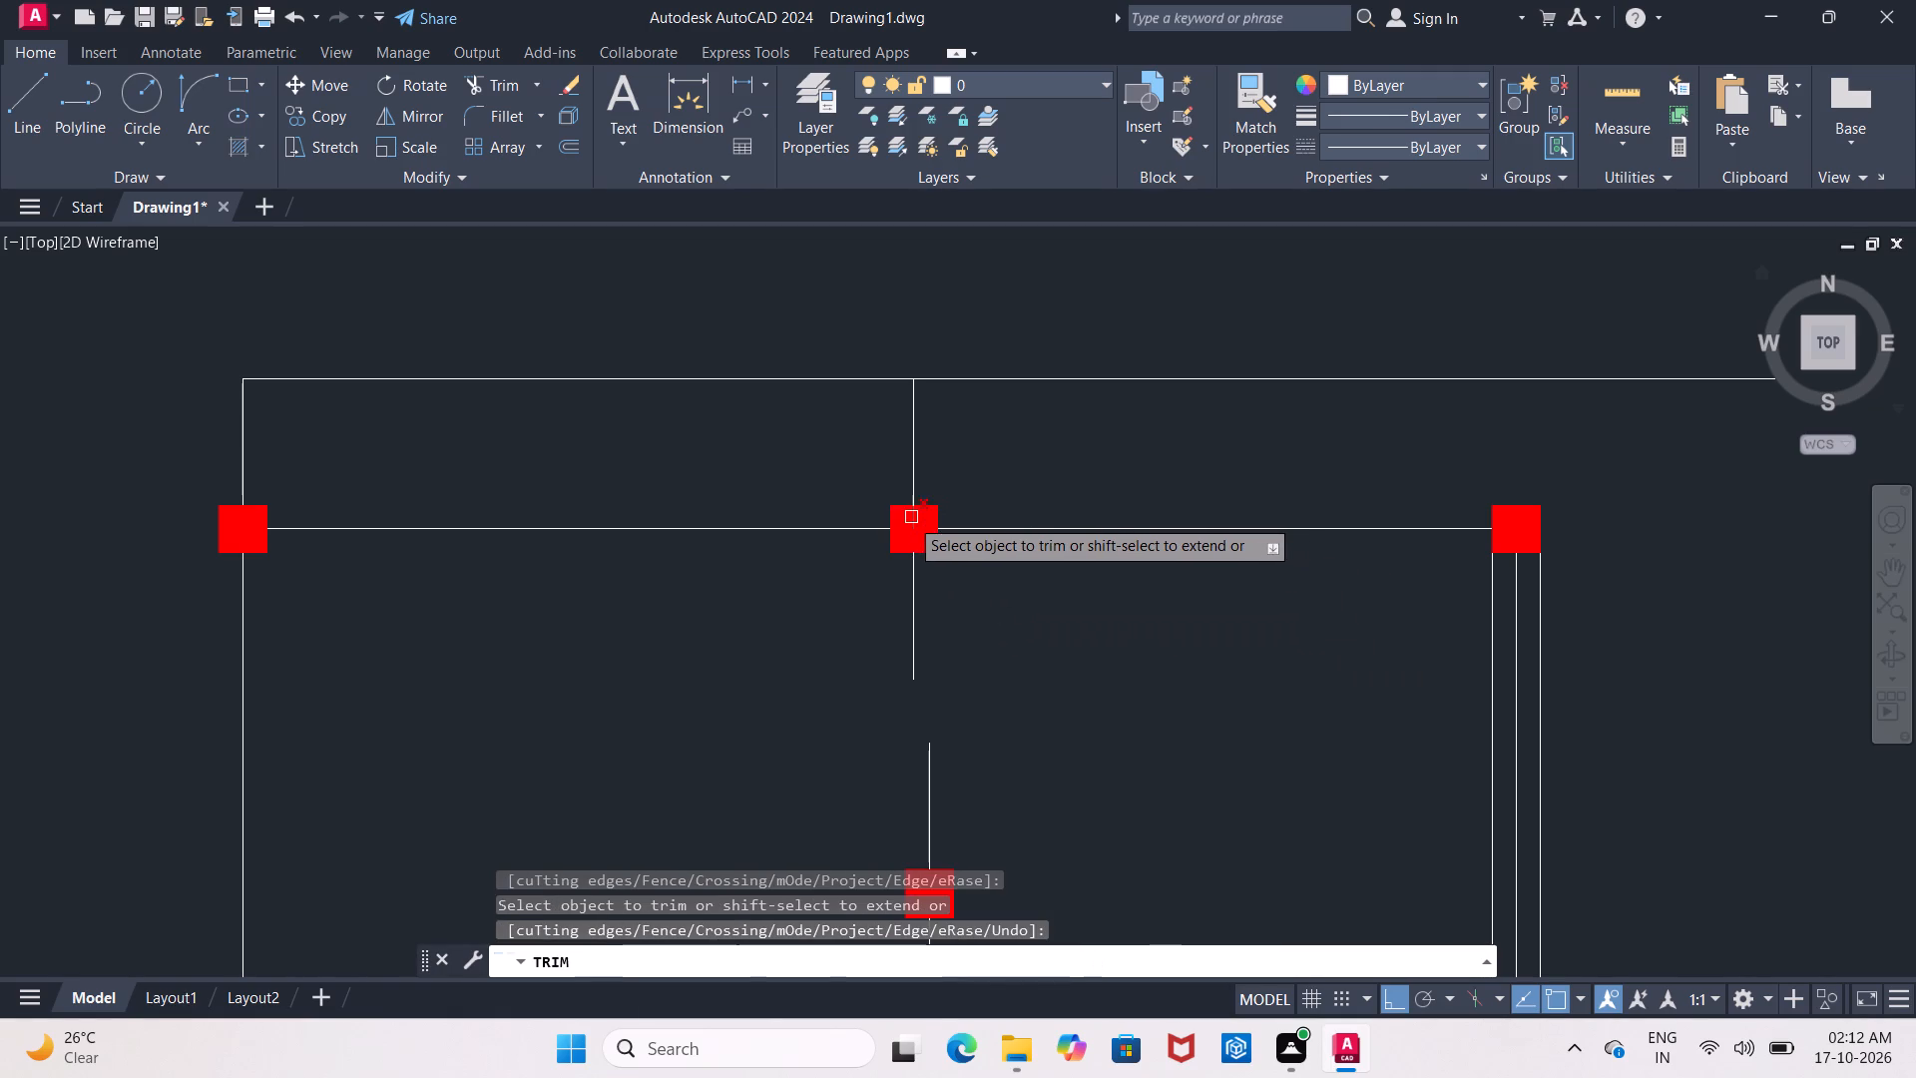
scroll(918, 518, "up", 2)
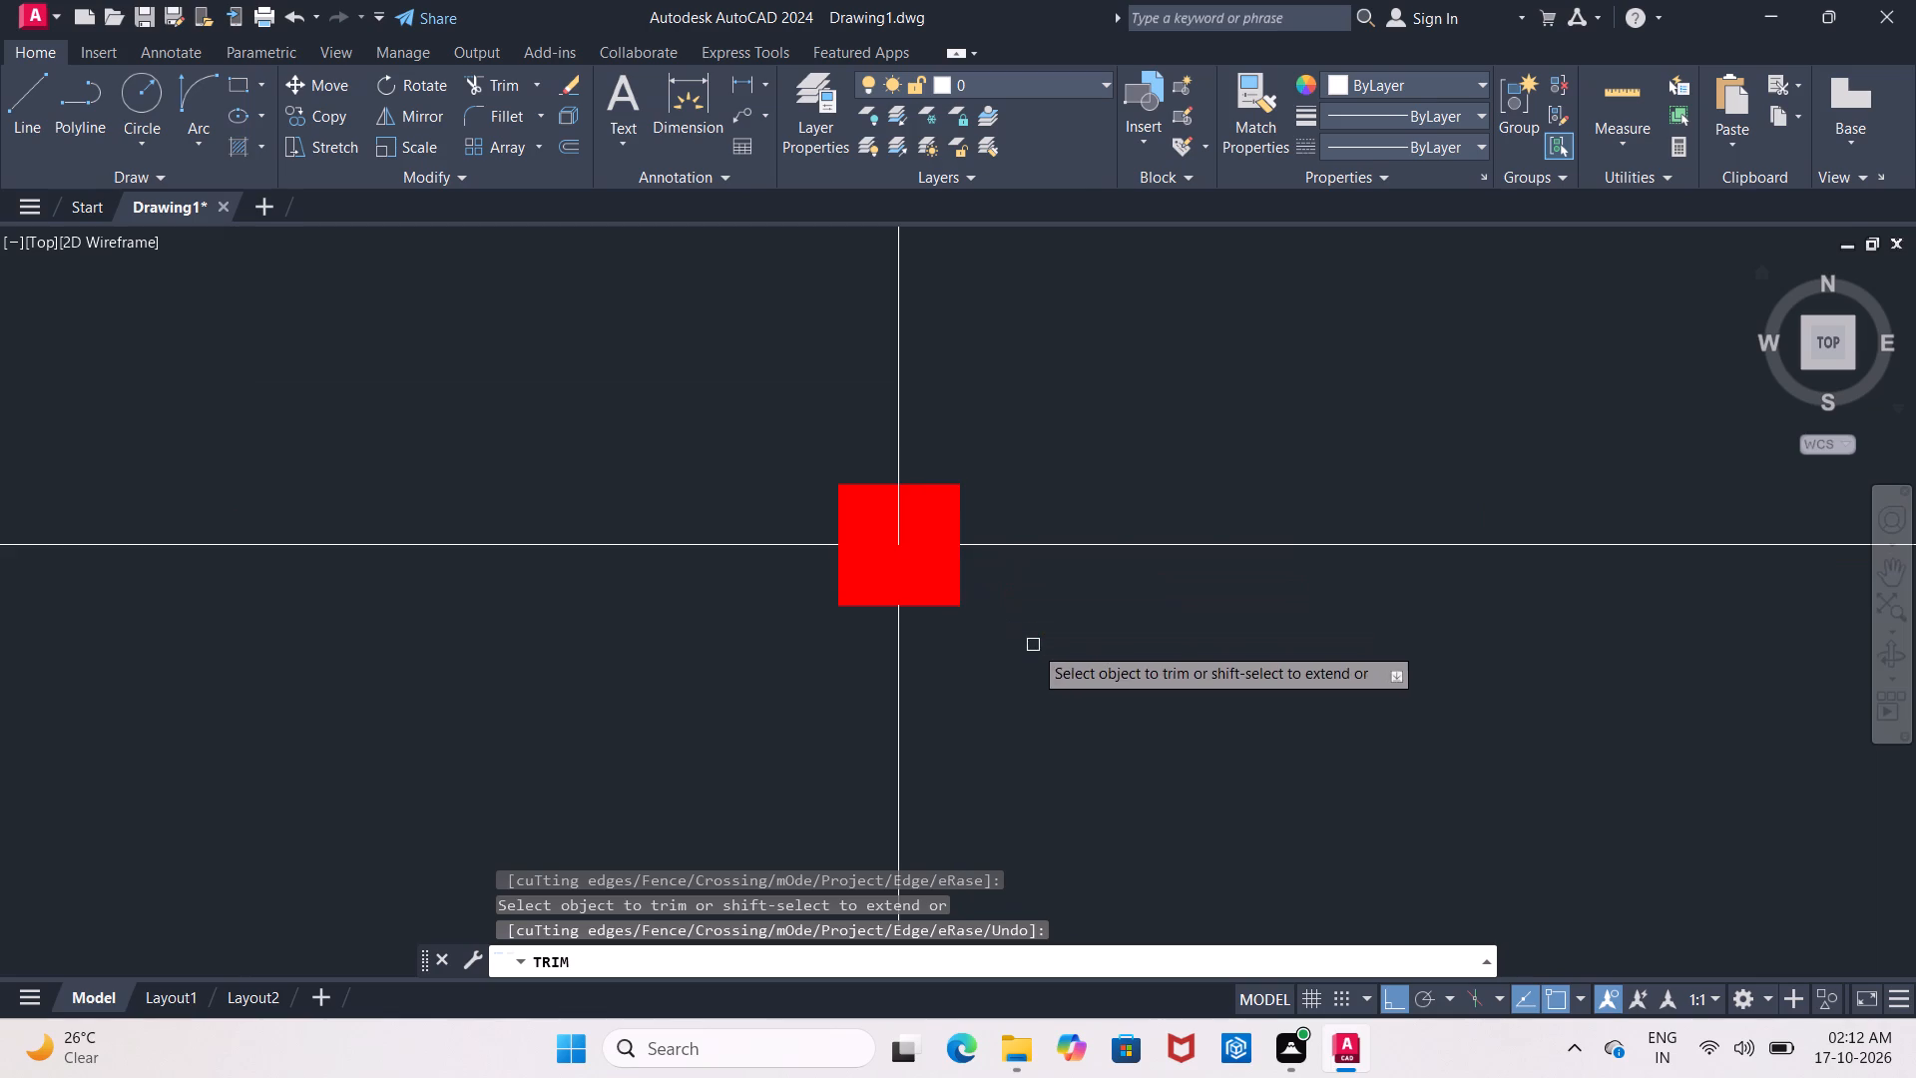
left_click(901, 513)
scroll(1068, 585, "down", 2)
middle_click_drag(1166, 656, 971, 467)
scroll(1035, 506, "down", 1)
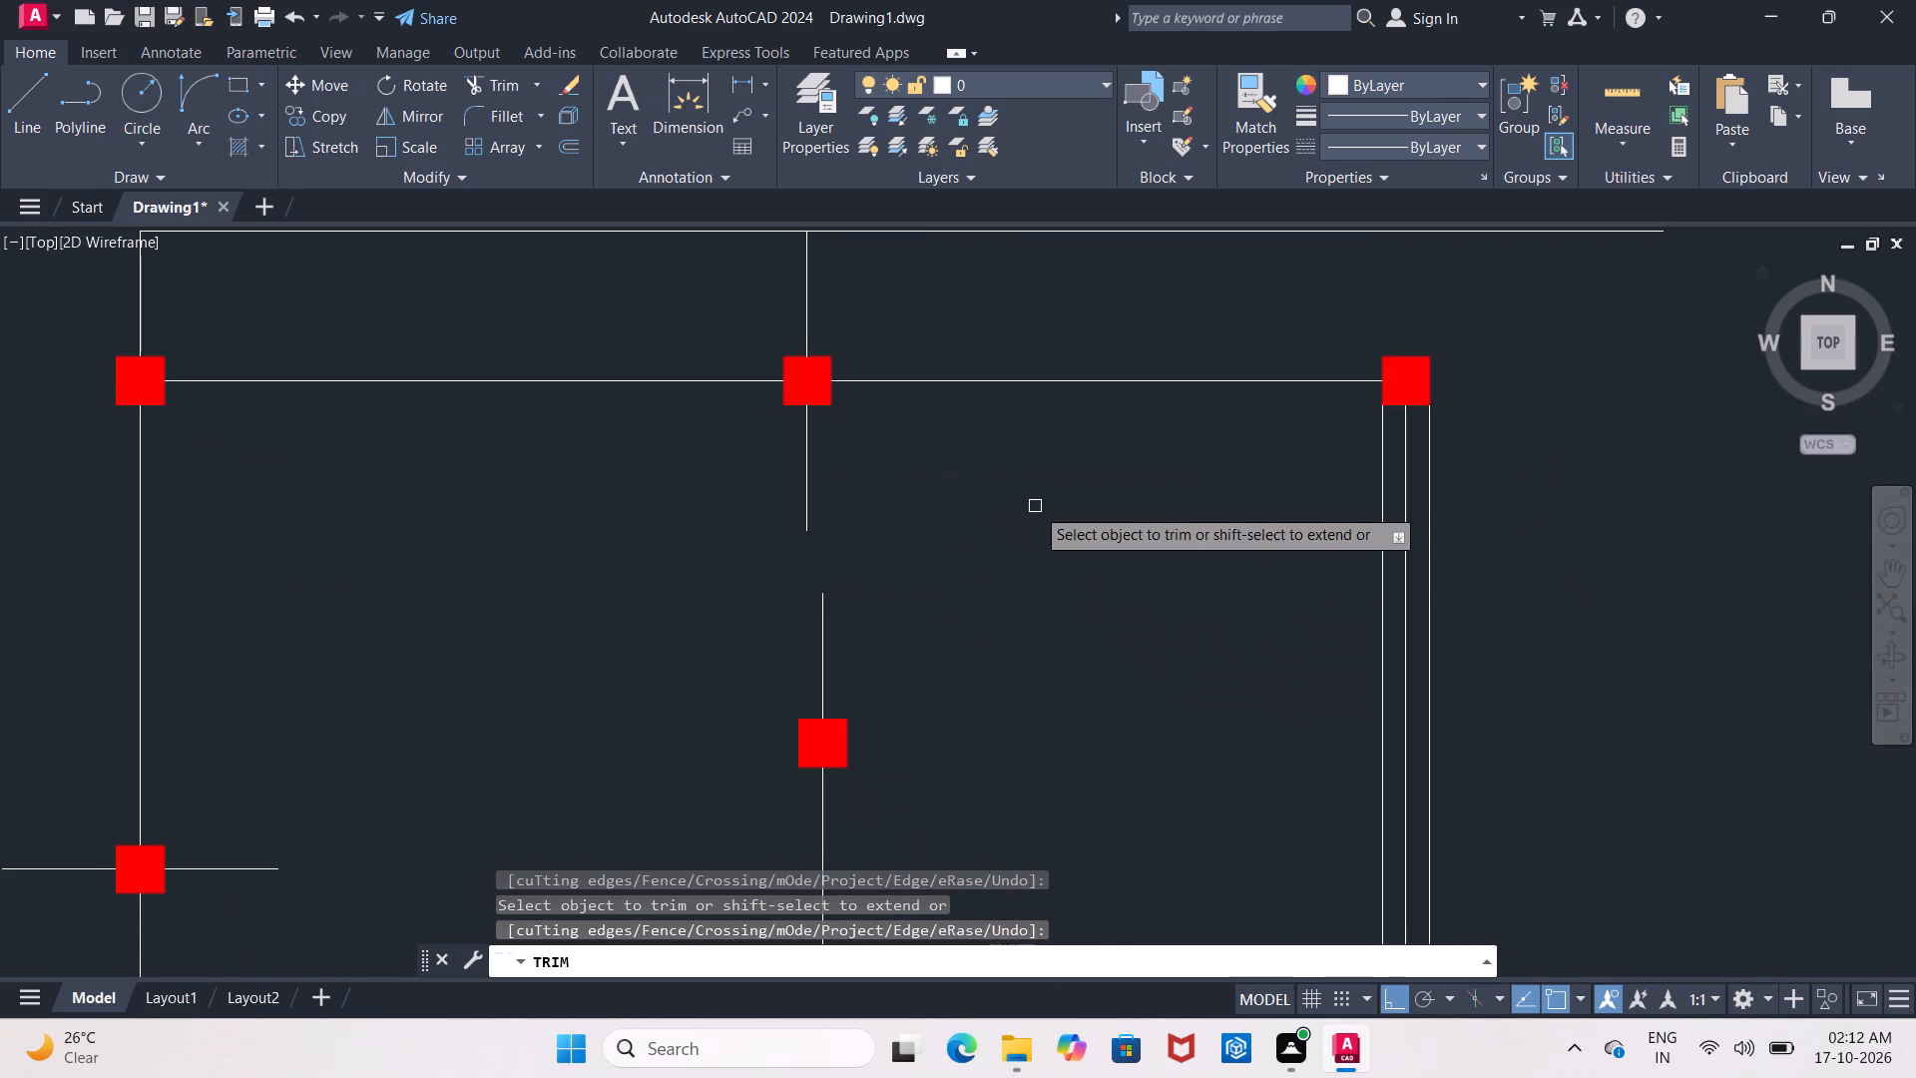
scroll(1035, 506, "down", 1)
middle_click_drag(1070, 520, 983, 440)
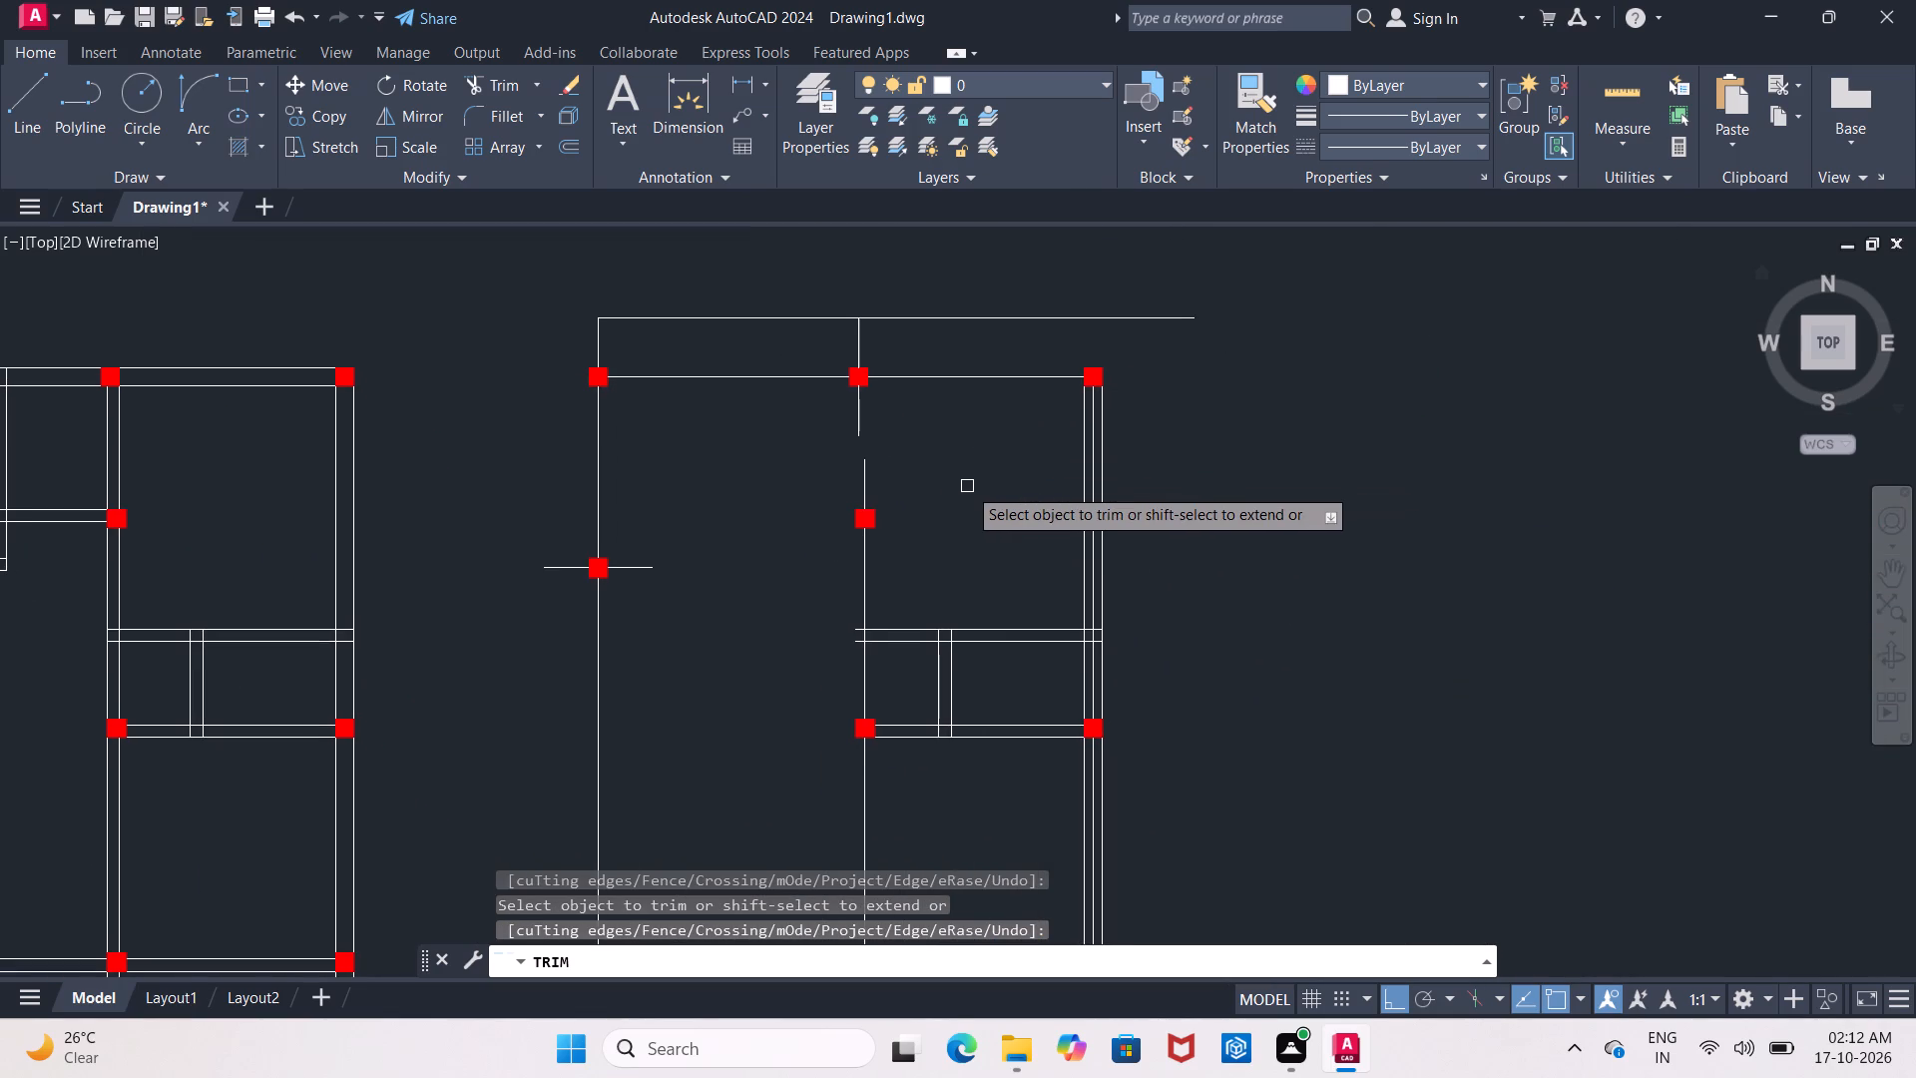
middle_click_drag(967, 486, 956, 413)
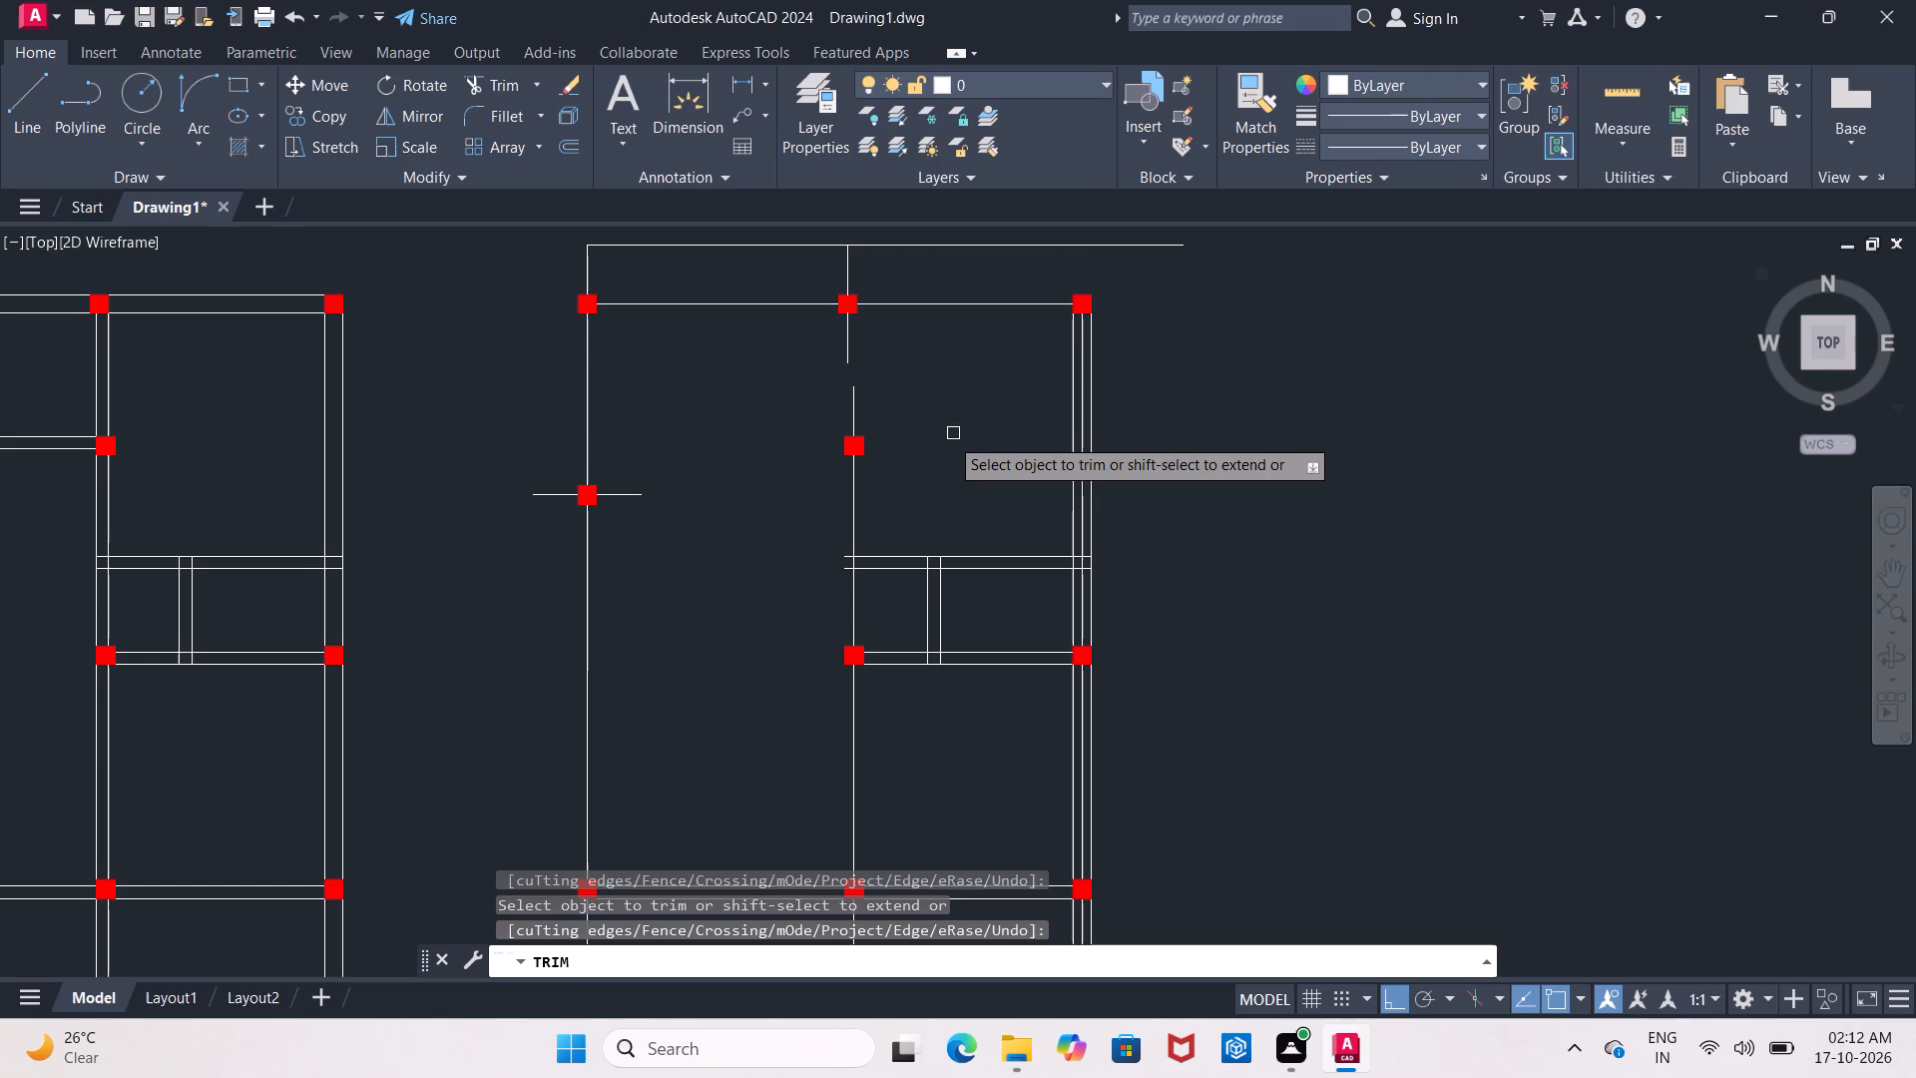
middle_click_drag(940, 471, 959, 406)
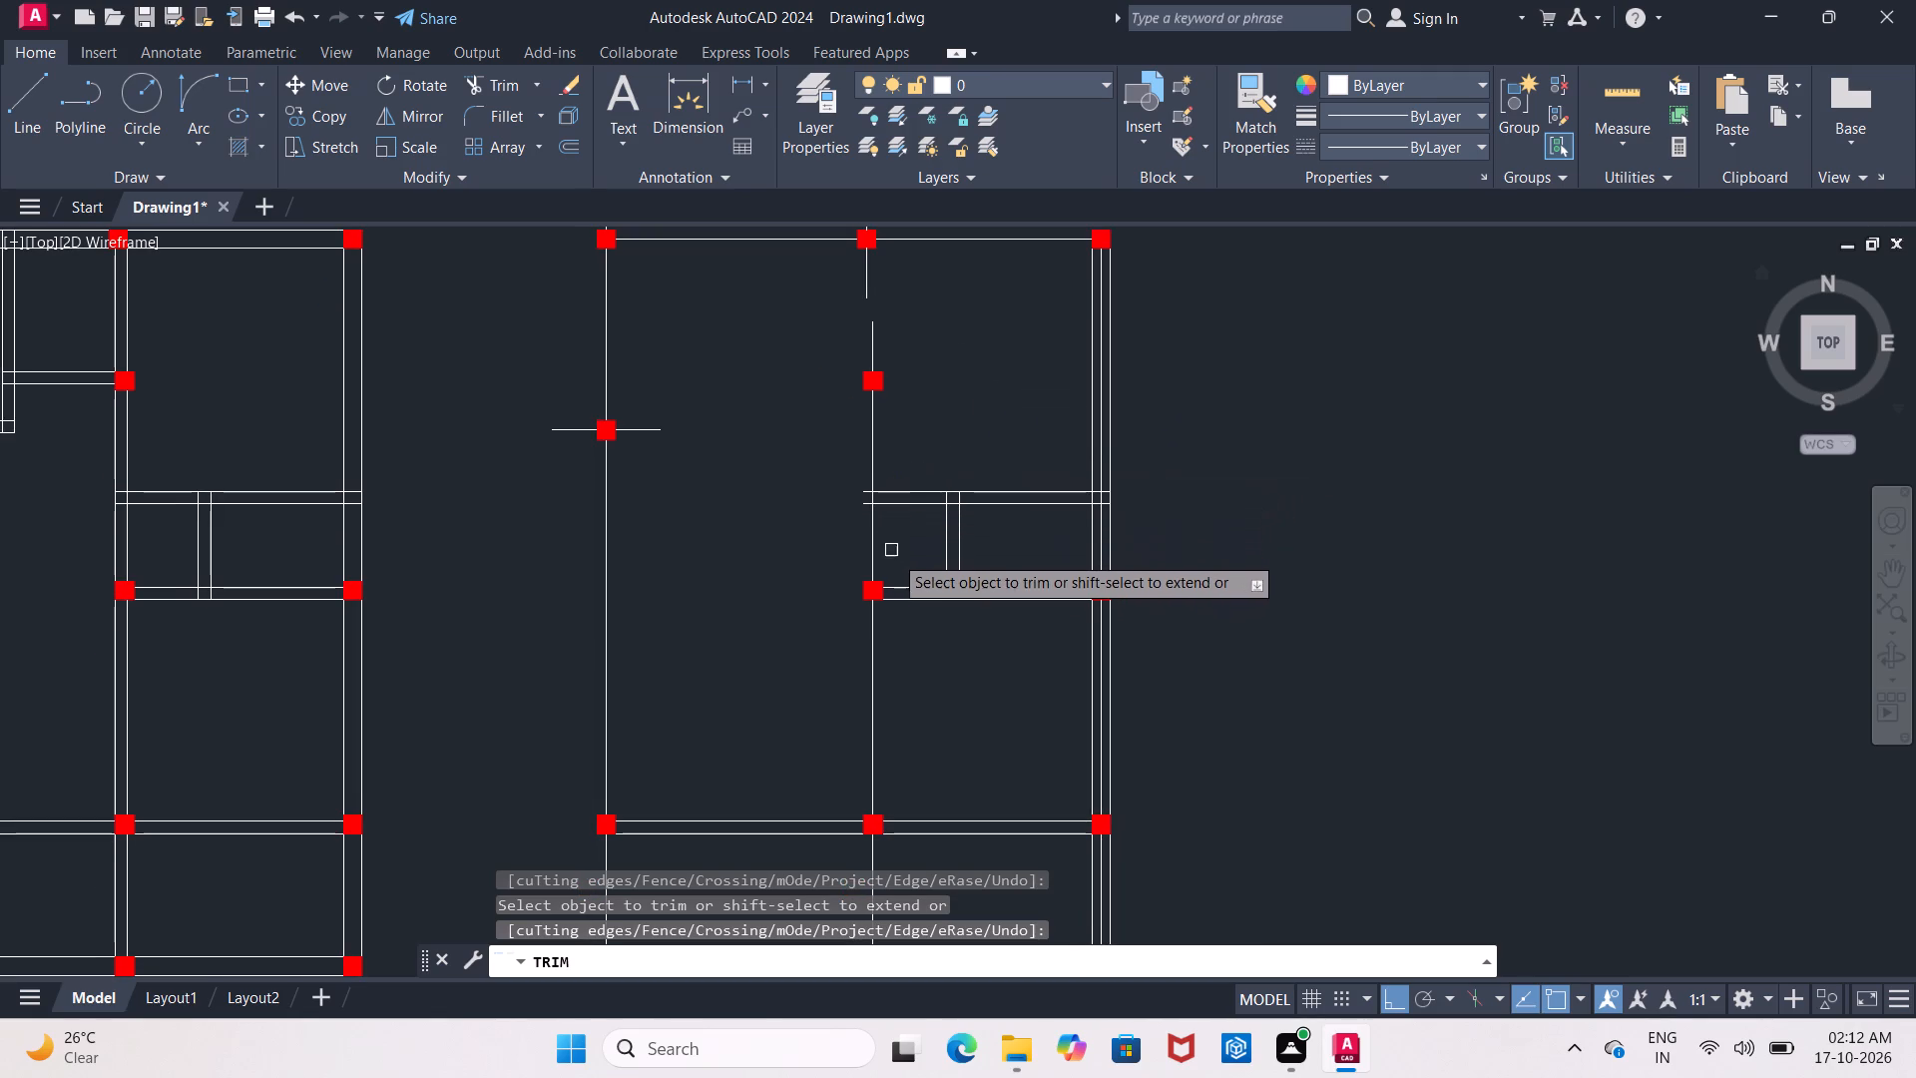
key("Escape")
Erase the two horizontal and two short vertical partition wall lines in the bay between the middle and right column rows.
left_click(1009, 487)
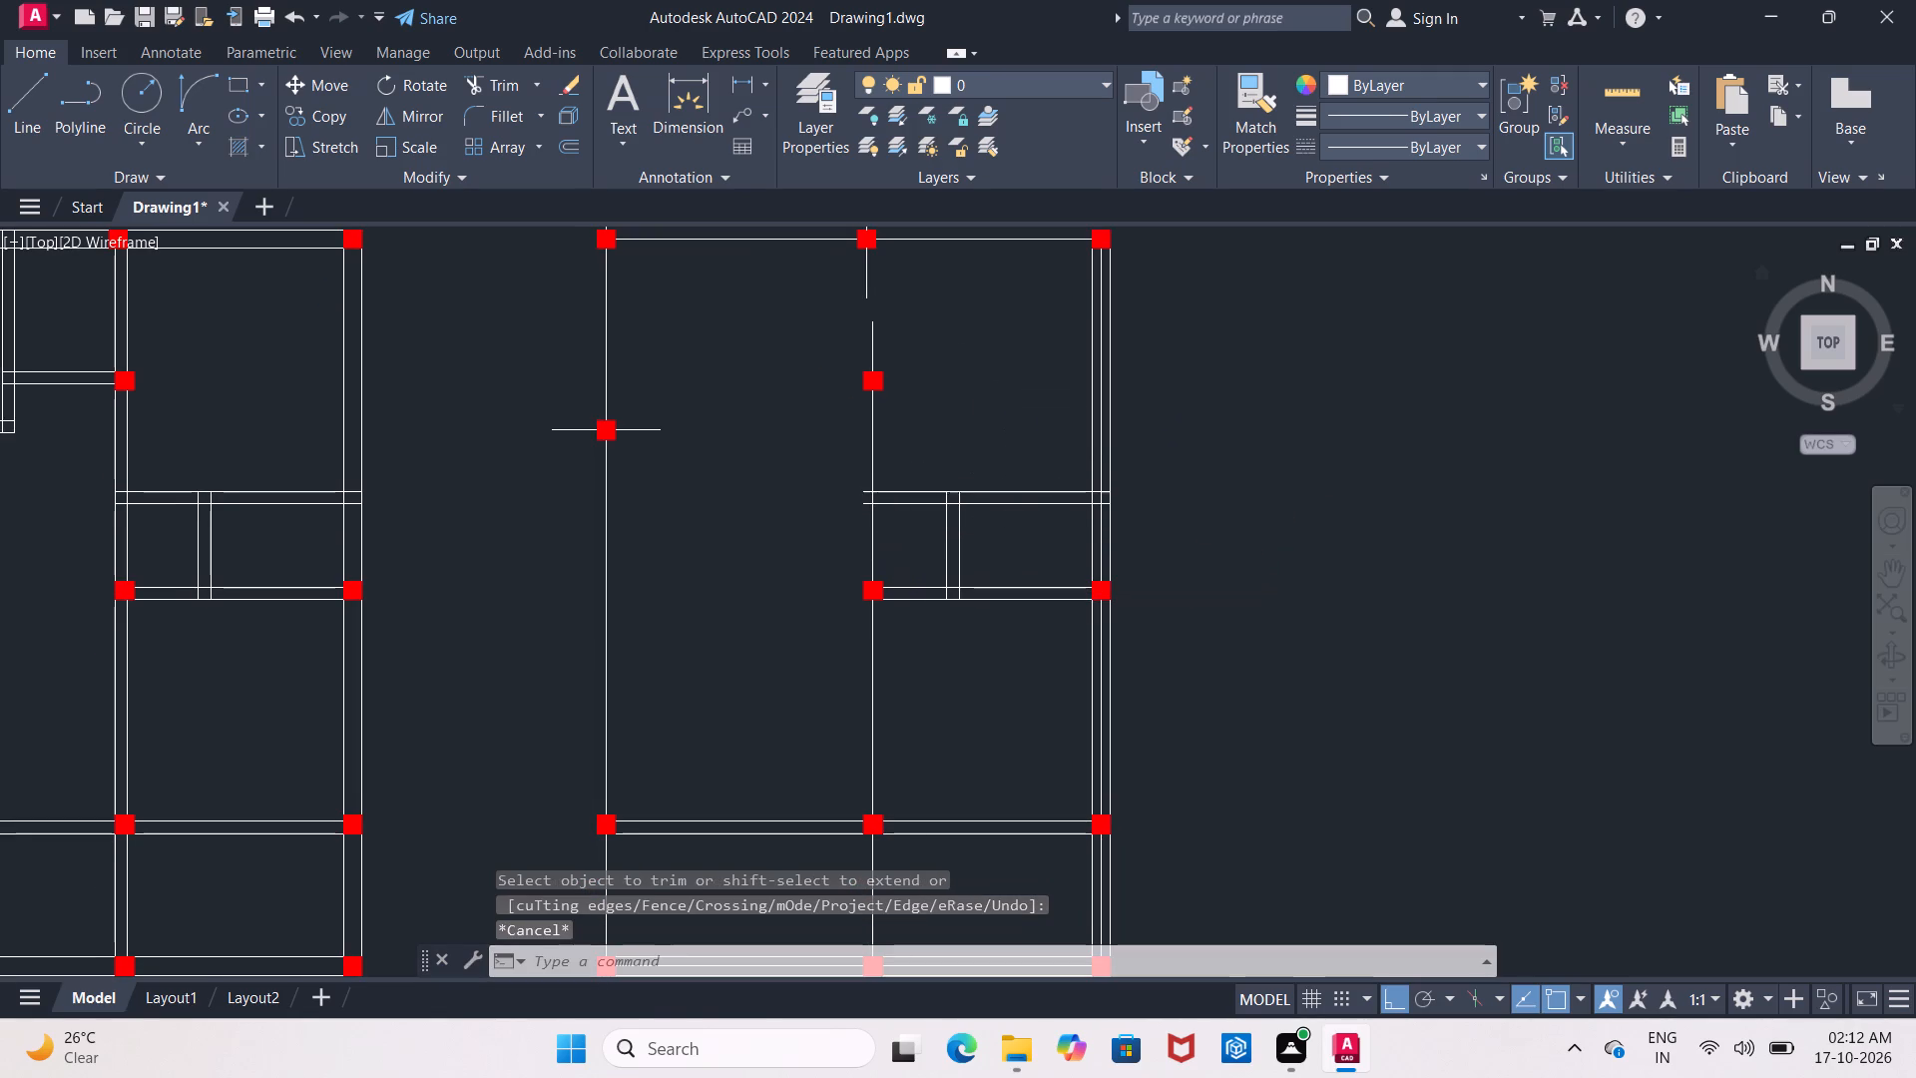
left_click(1014, 499)
key("Delete")
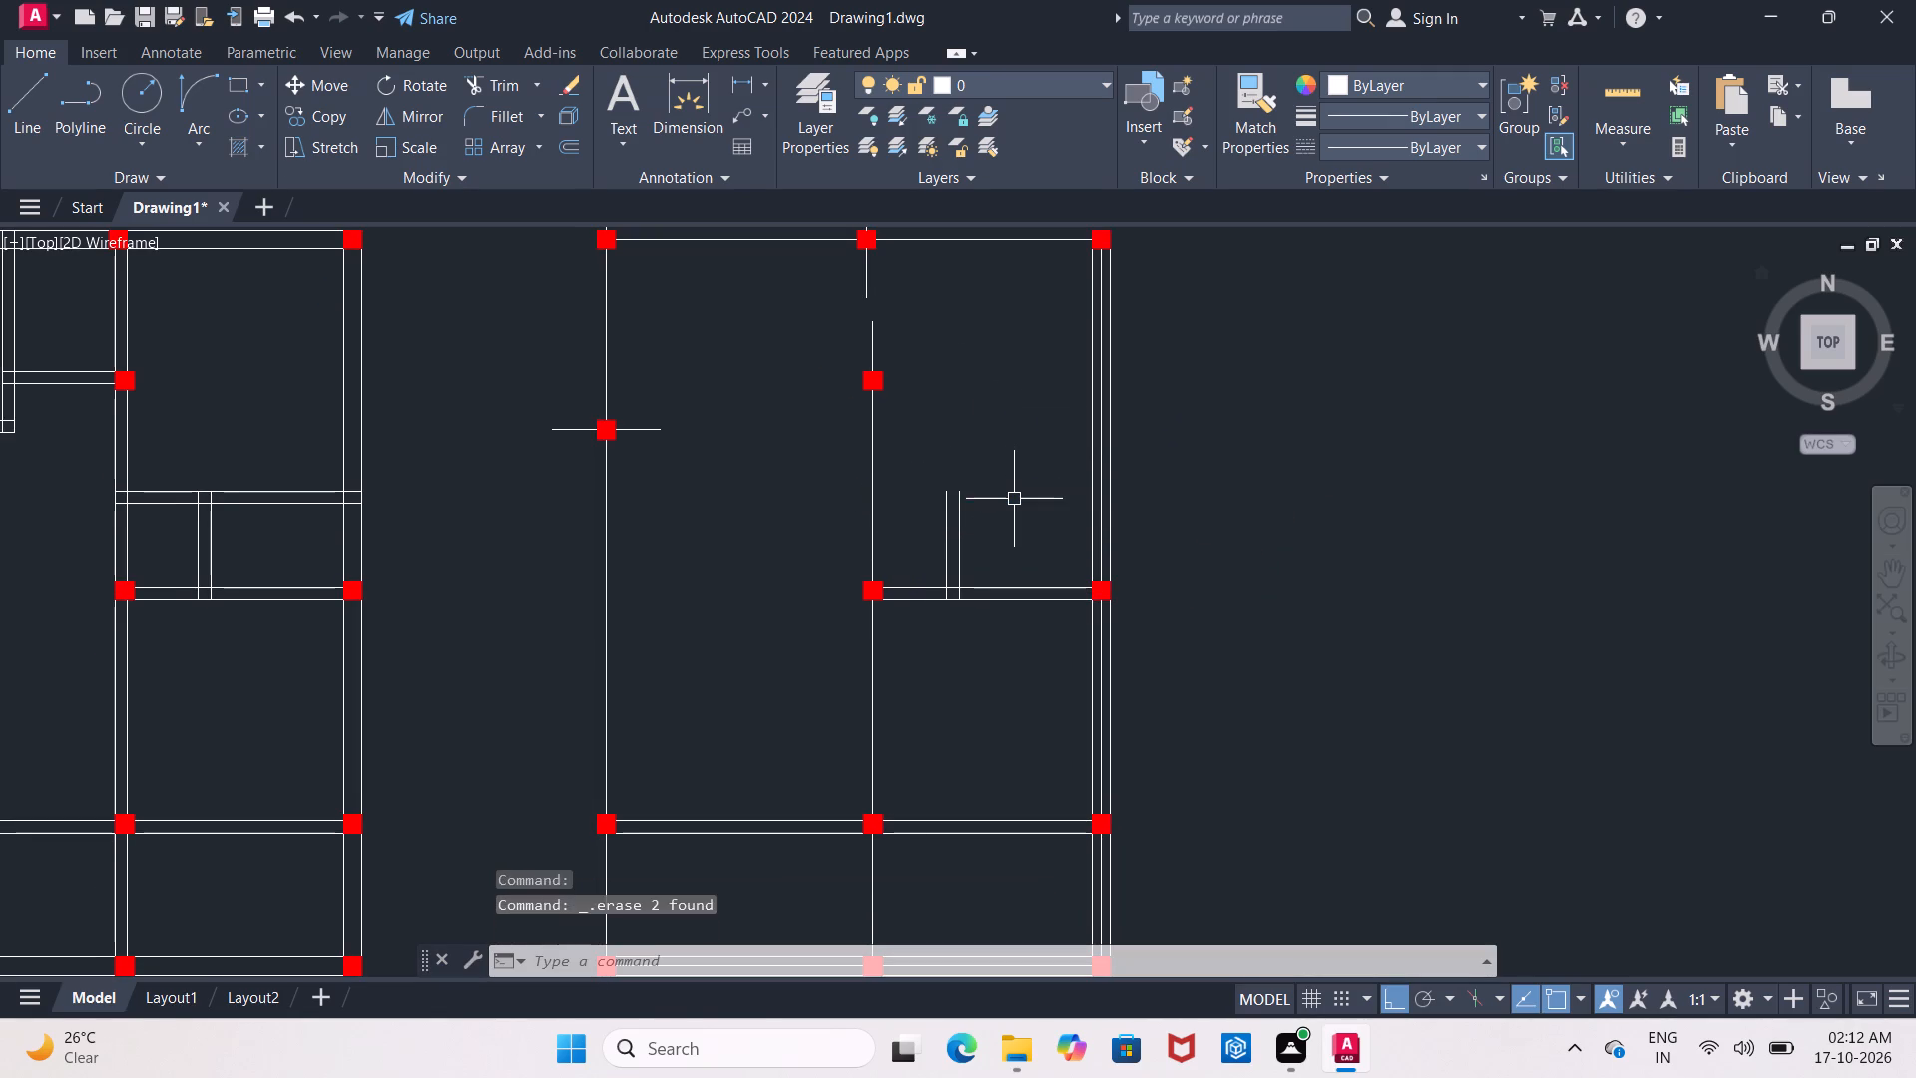
left_click(951, 553)
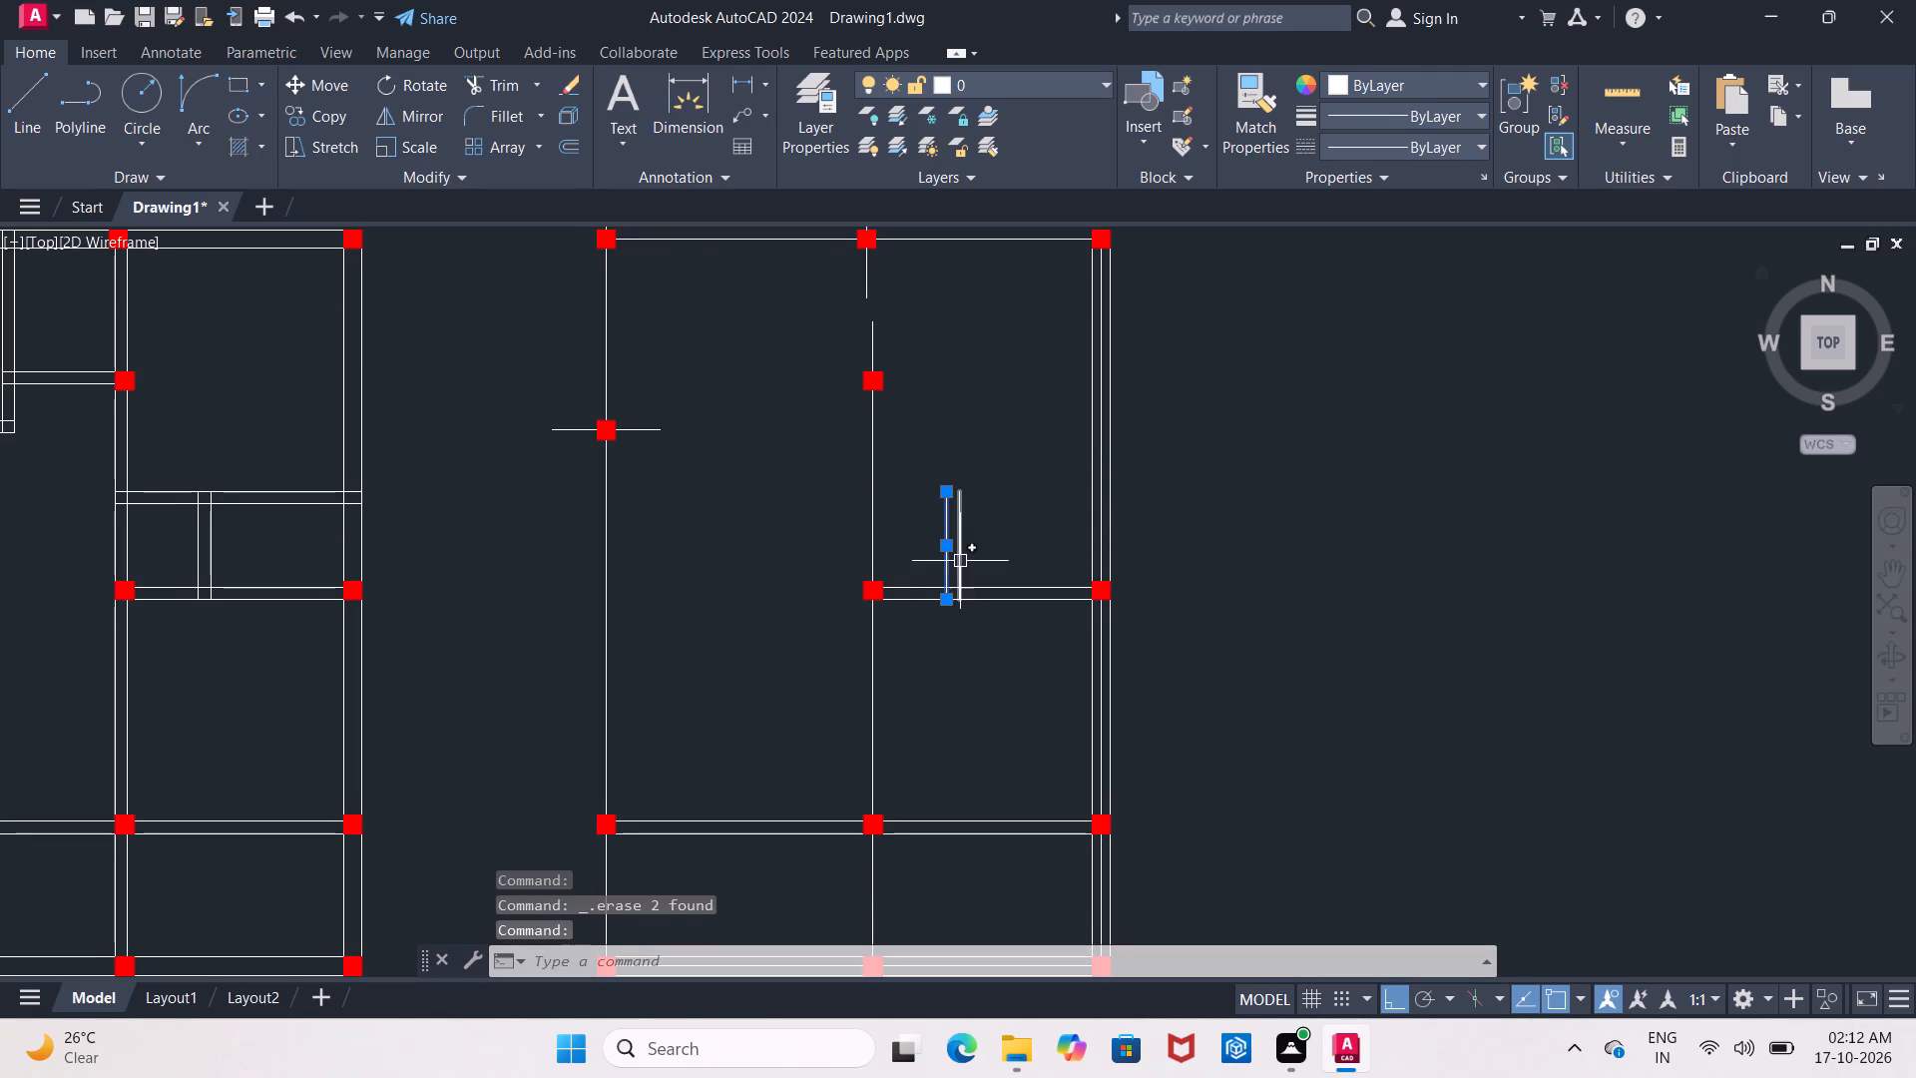
left_click(960, 561)
key("Delete")
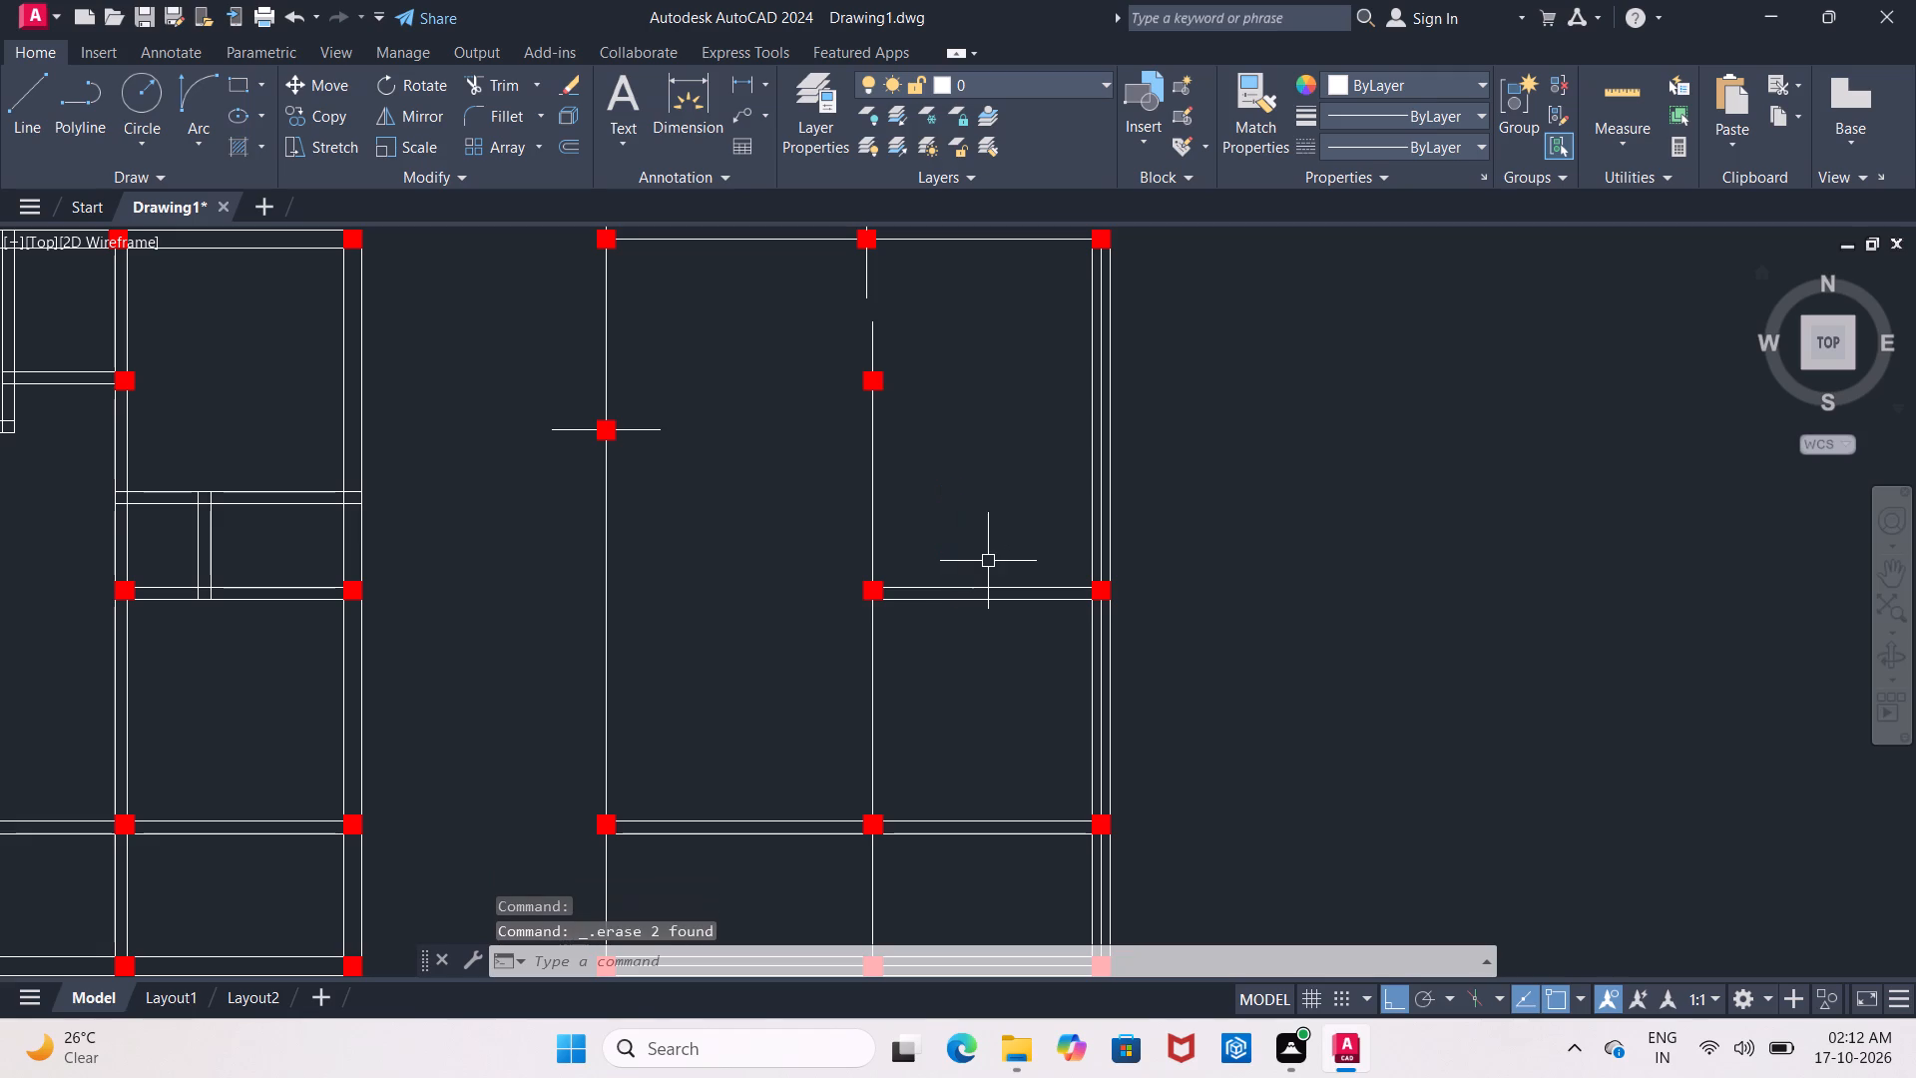
Draw a horizontal line along the top edge of the middle-row column at the left end of the wall below the erased partitions.
scroll(1014, 573, "up", 2)
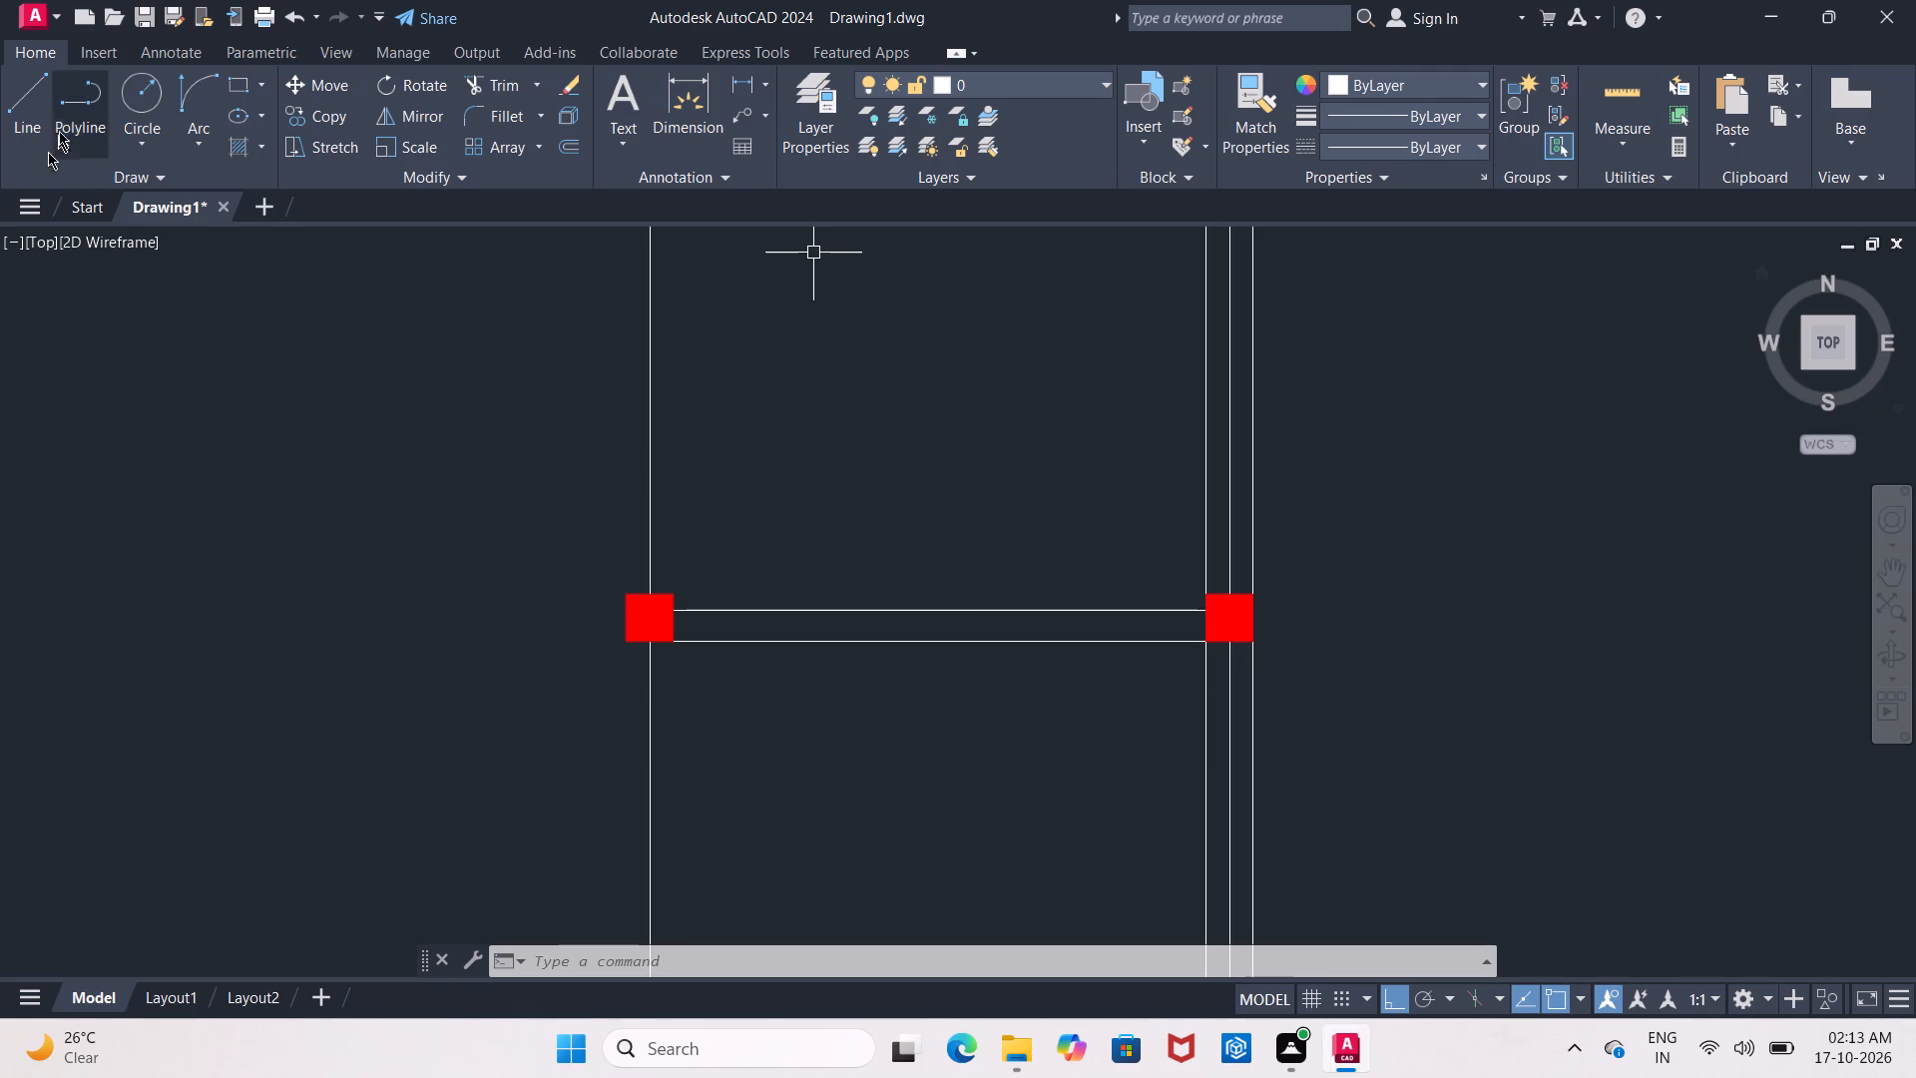
left_click(45, 100)
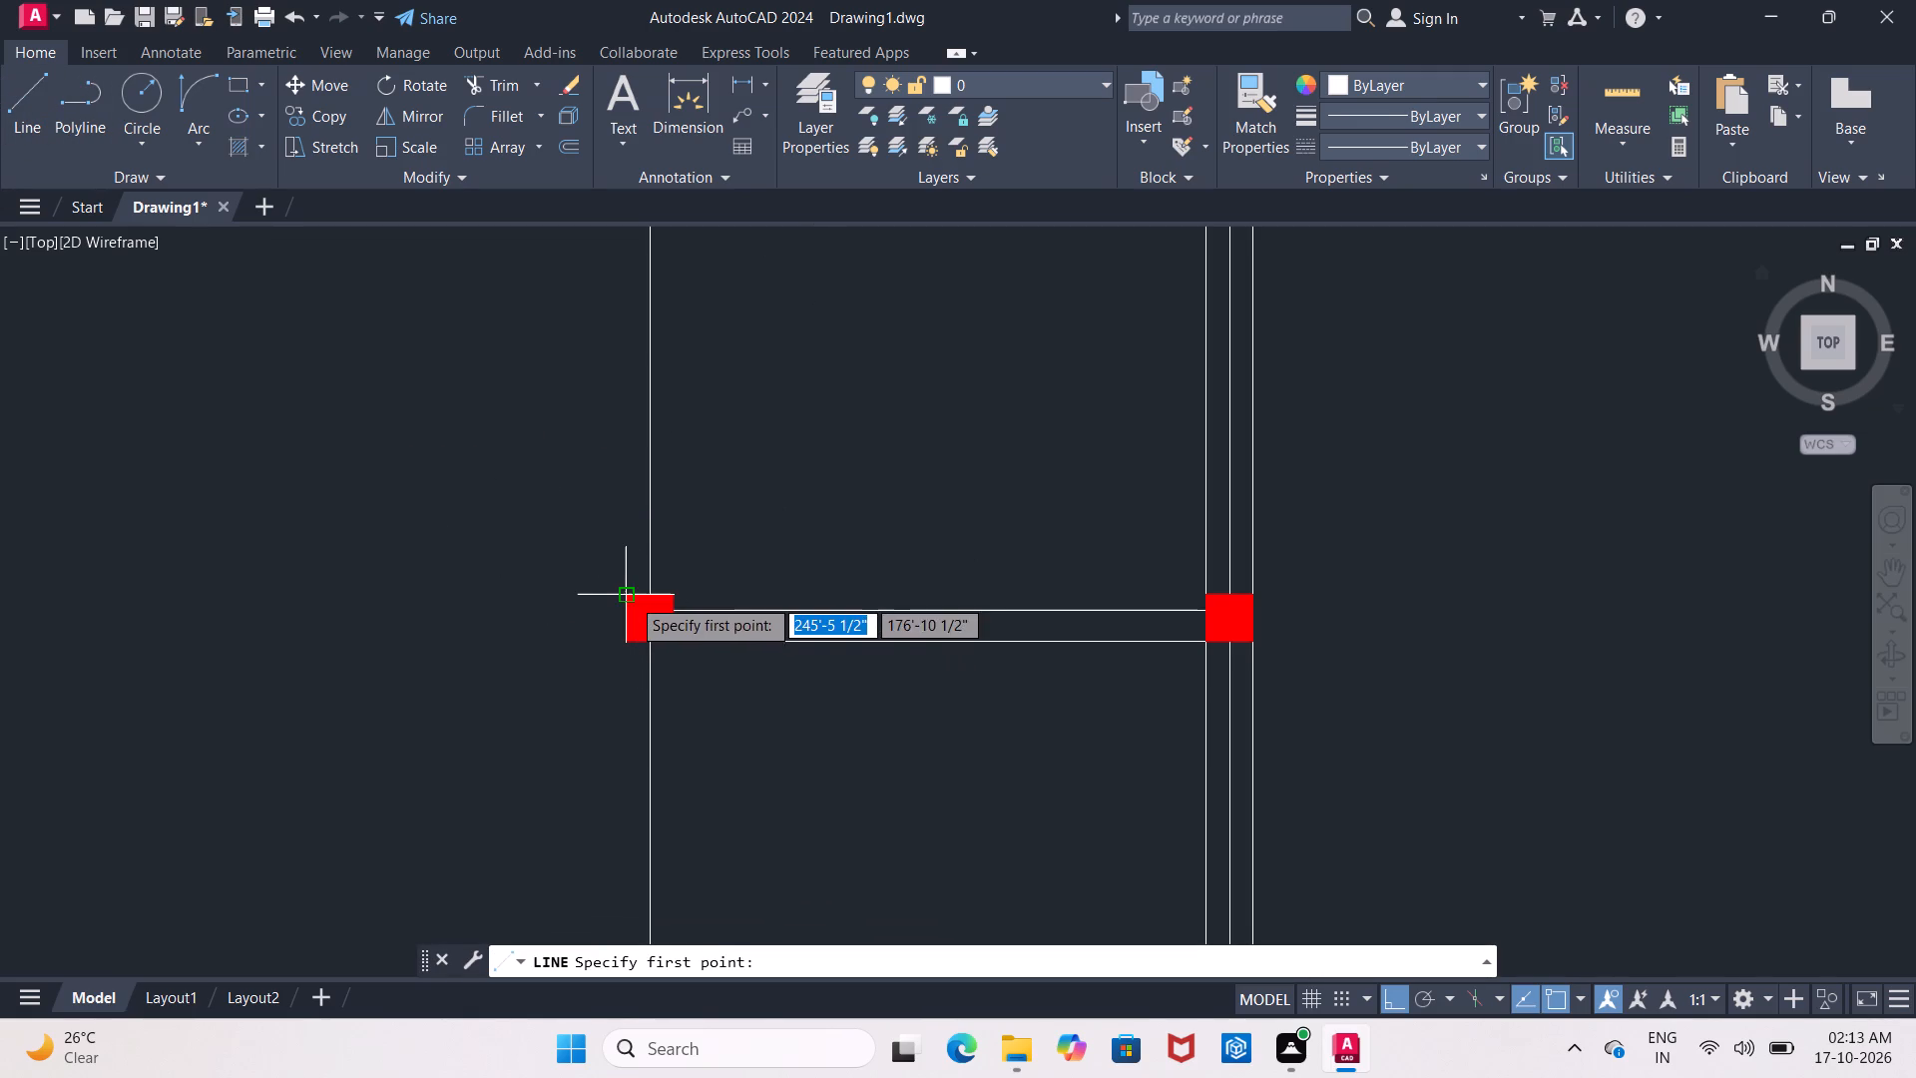
left_click(629, 596)
left_click(668, 594)
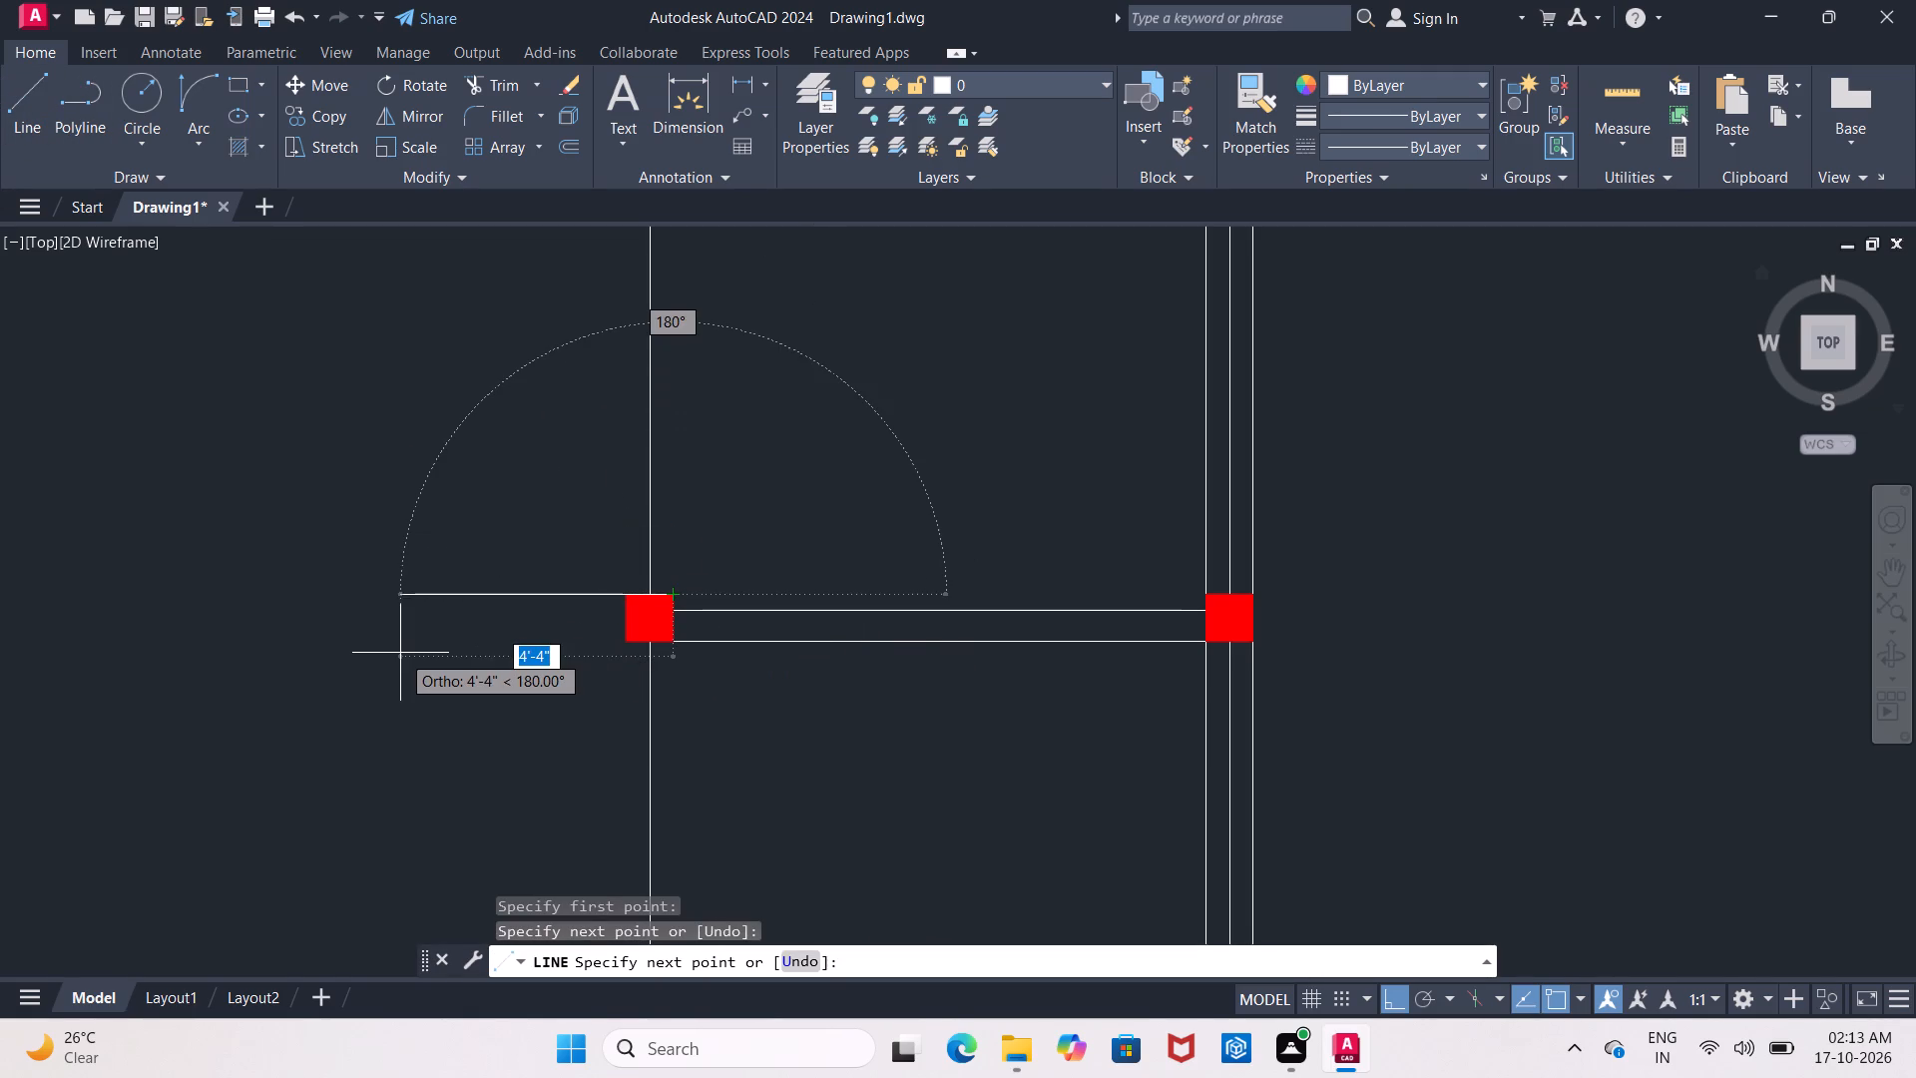
key("Escape")
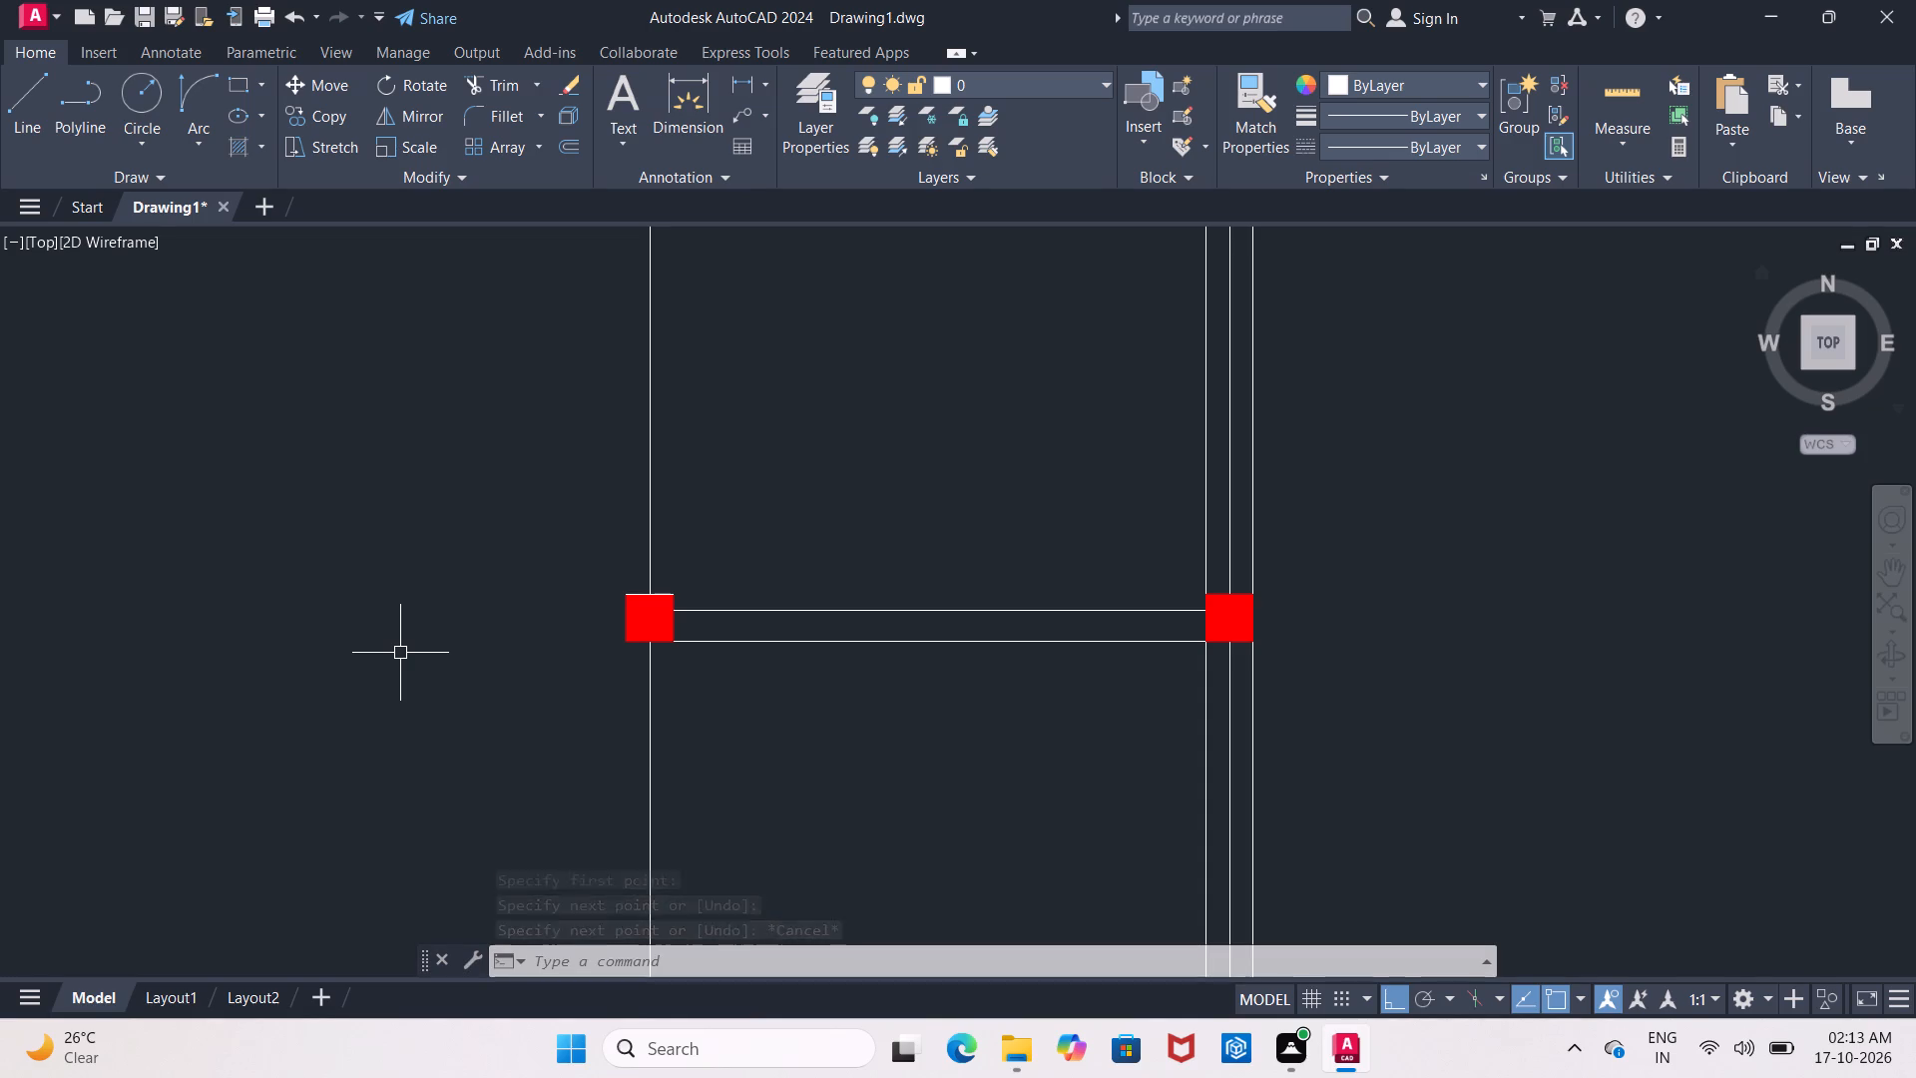
key("Escape")
Offset that column's top edge line 4.5" downward to the column centre.
key("o")
key("Return")
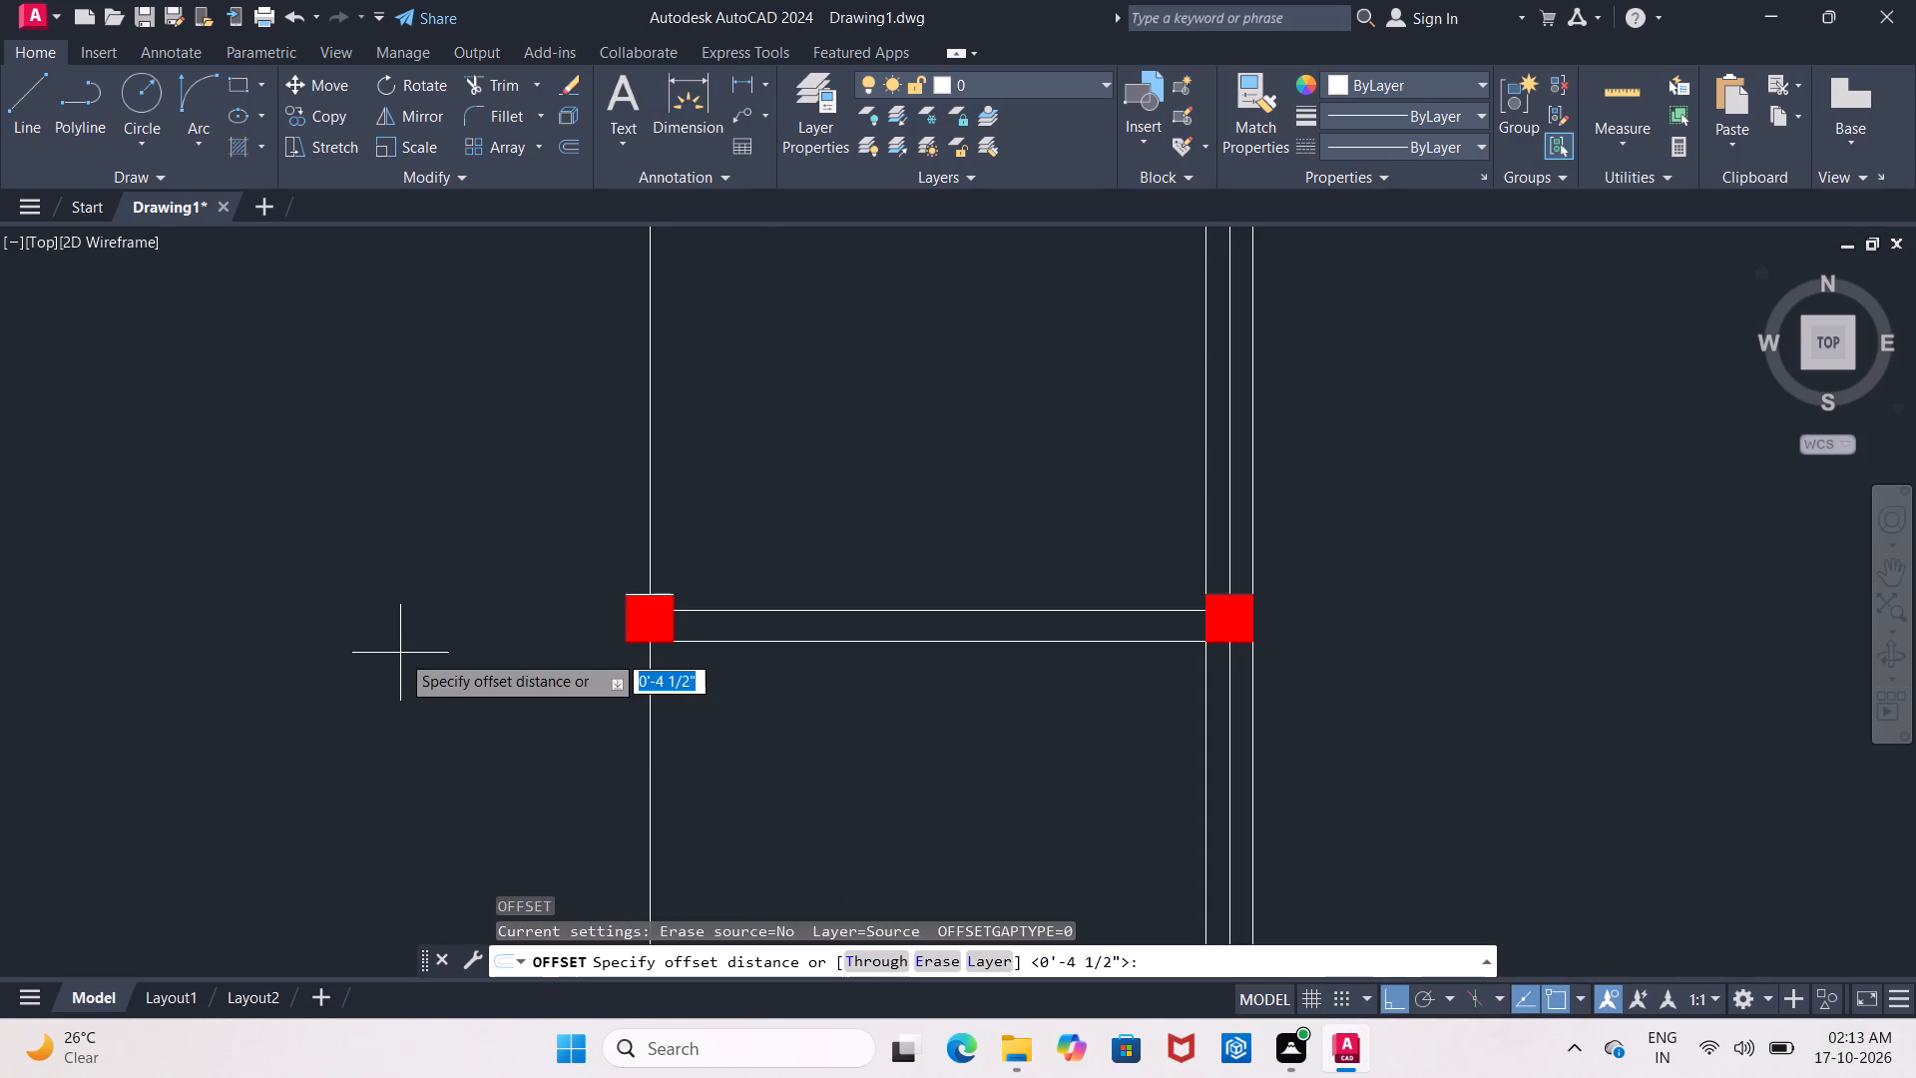
key("4")
type(".5\"")
key("Return")
scroll(639, 600, "up", 1)
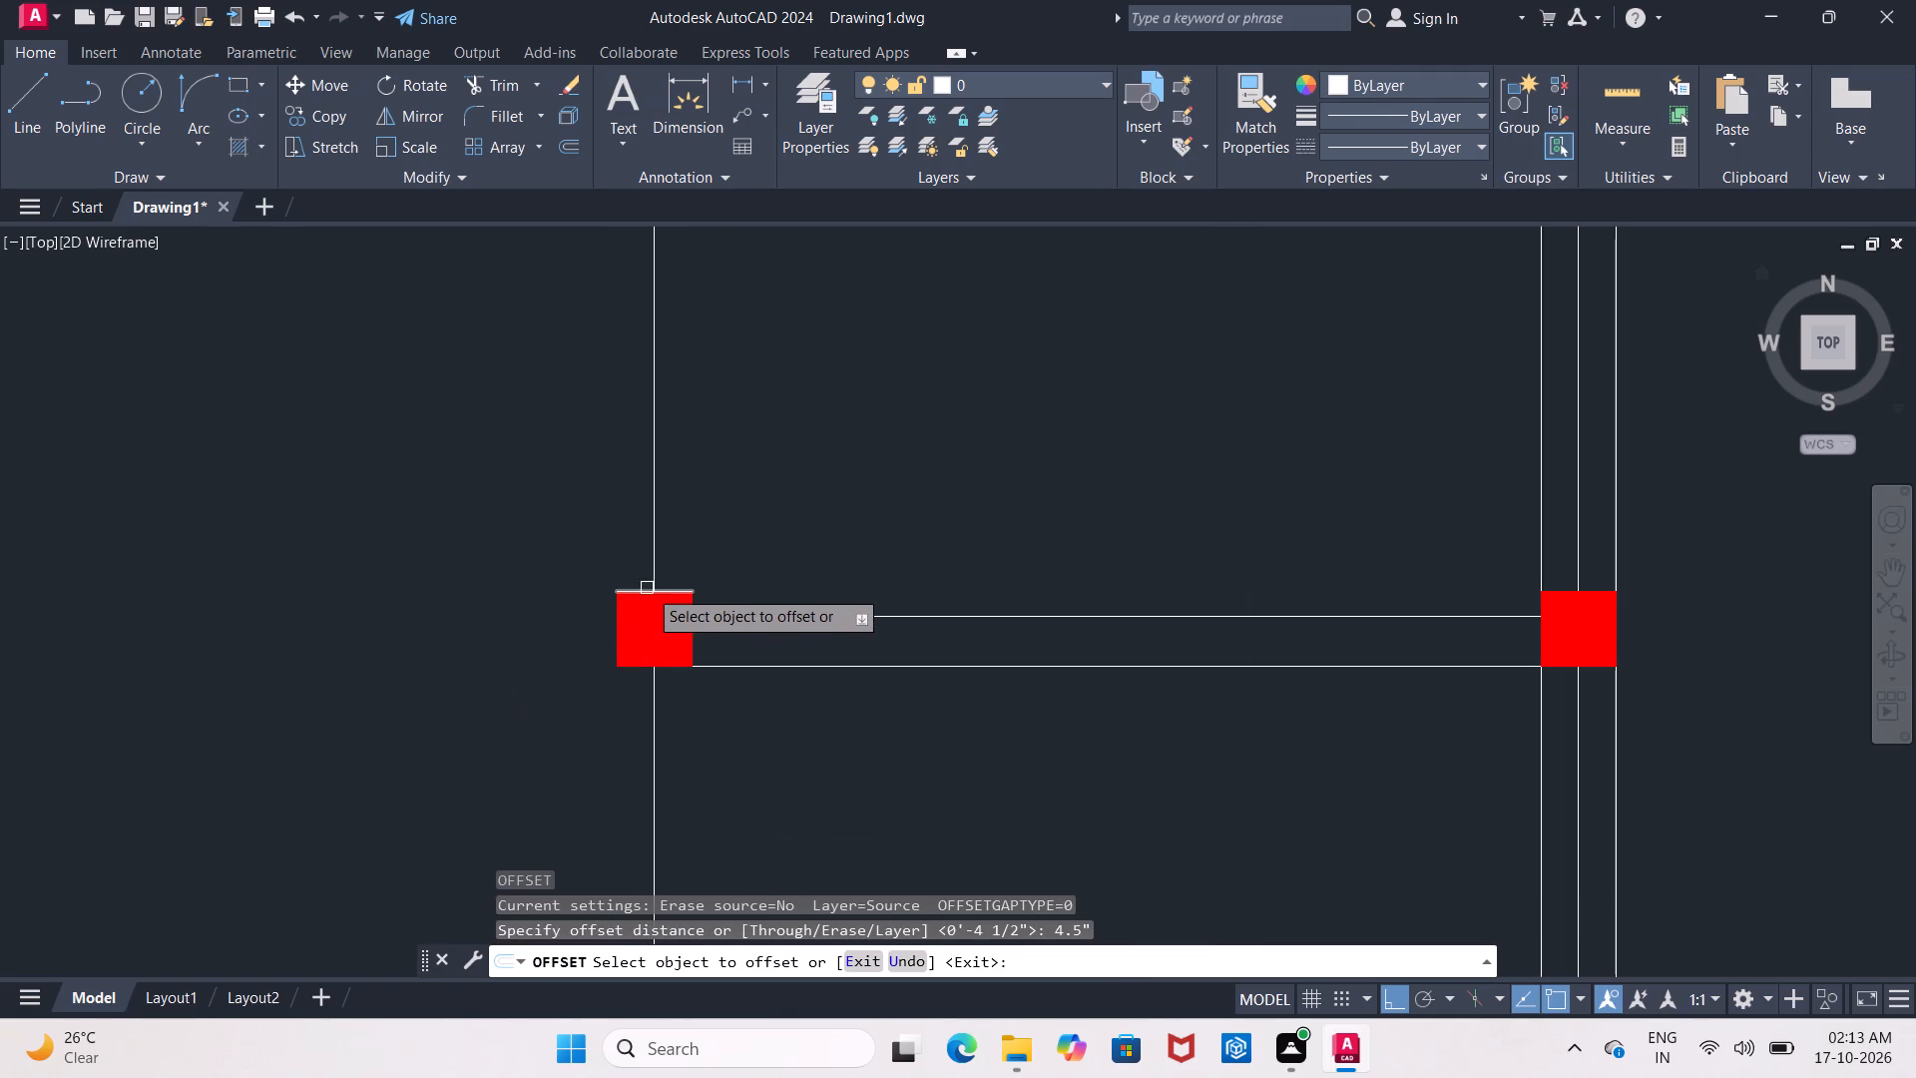
scroll(654, 578, "up", 1)
left_click(632, 597)
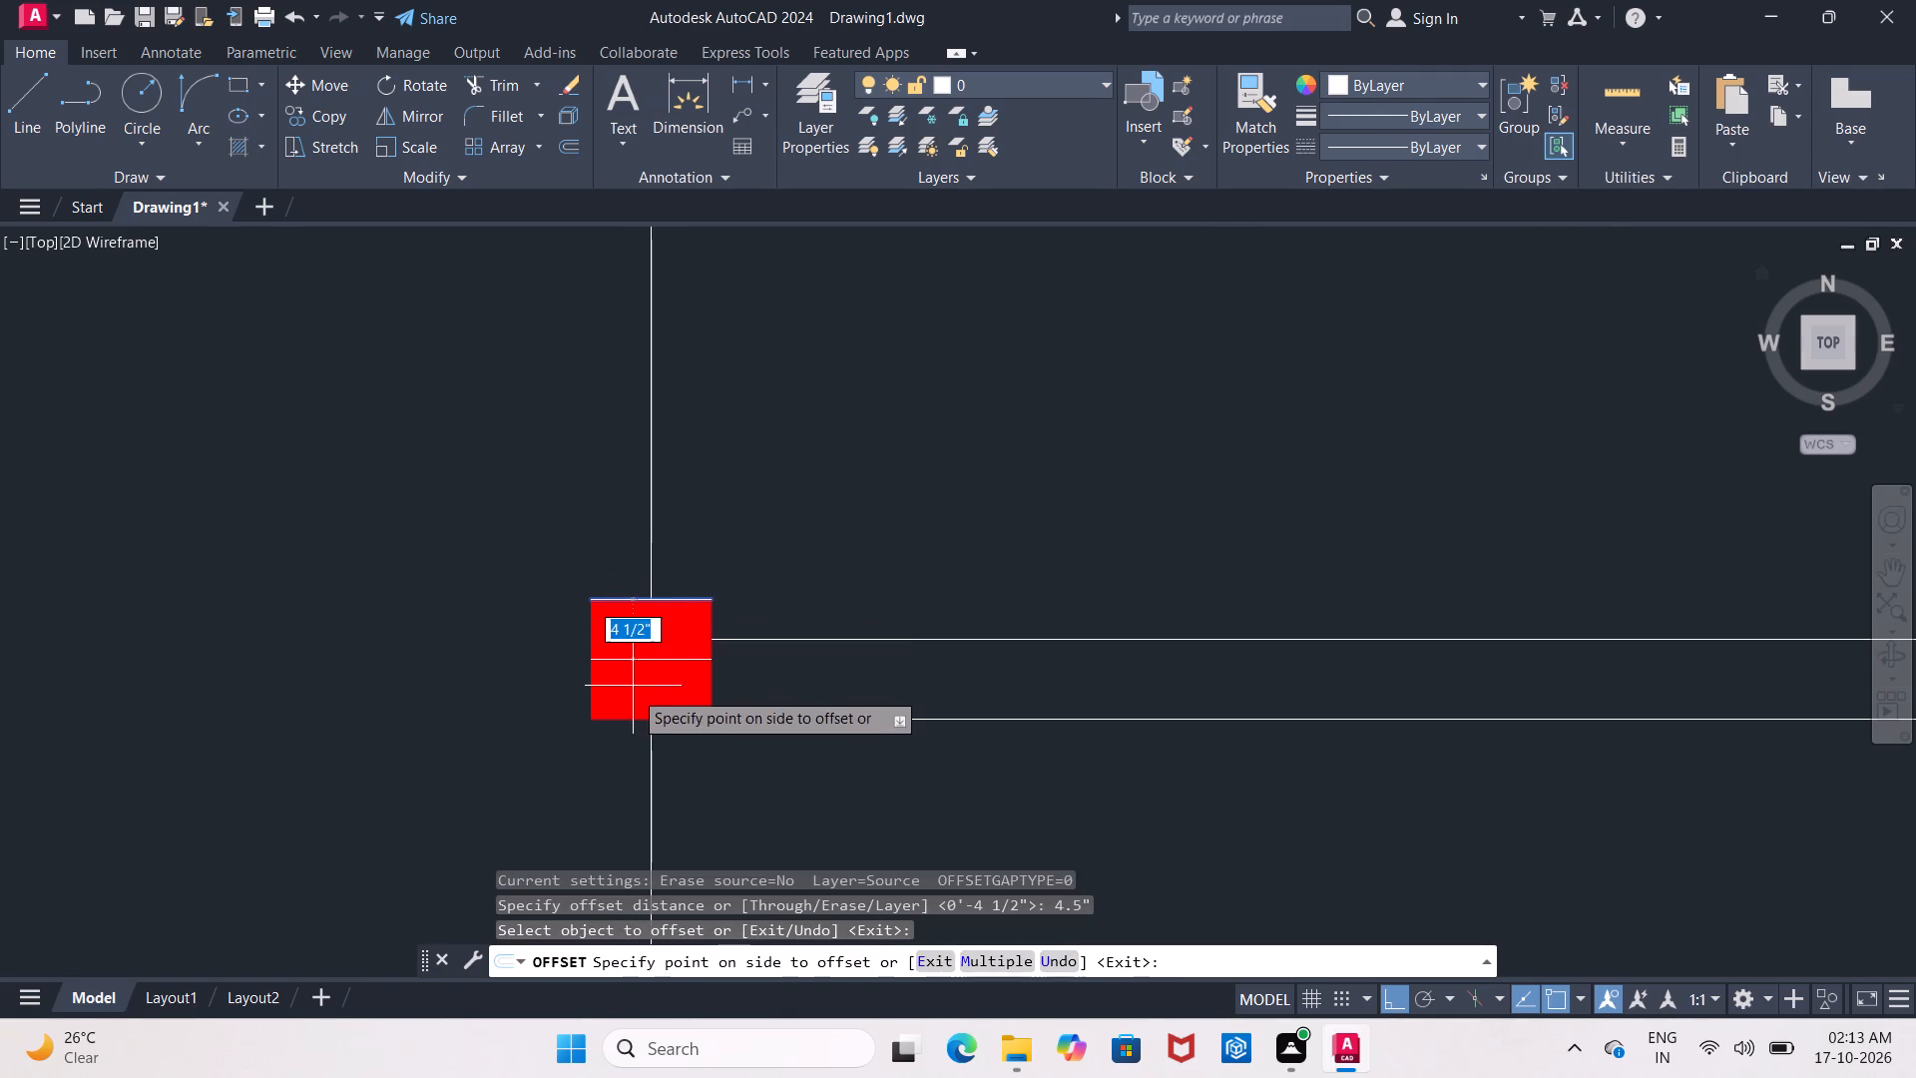
left_click(633, 690)
key("Escape")
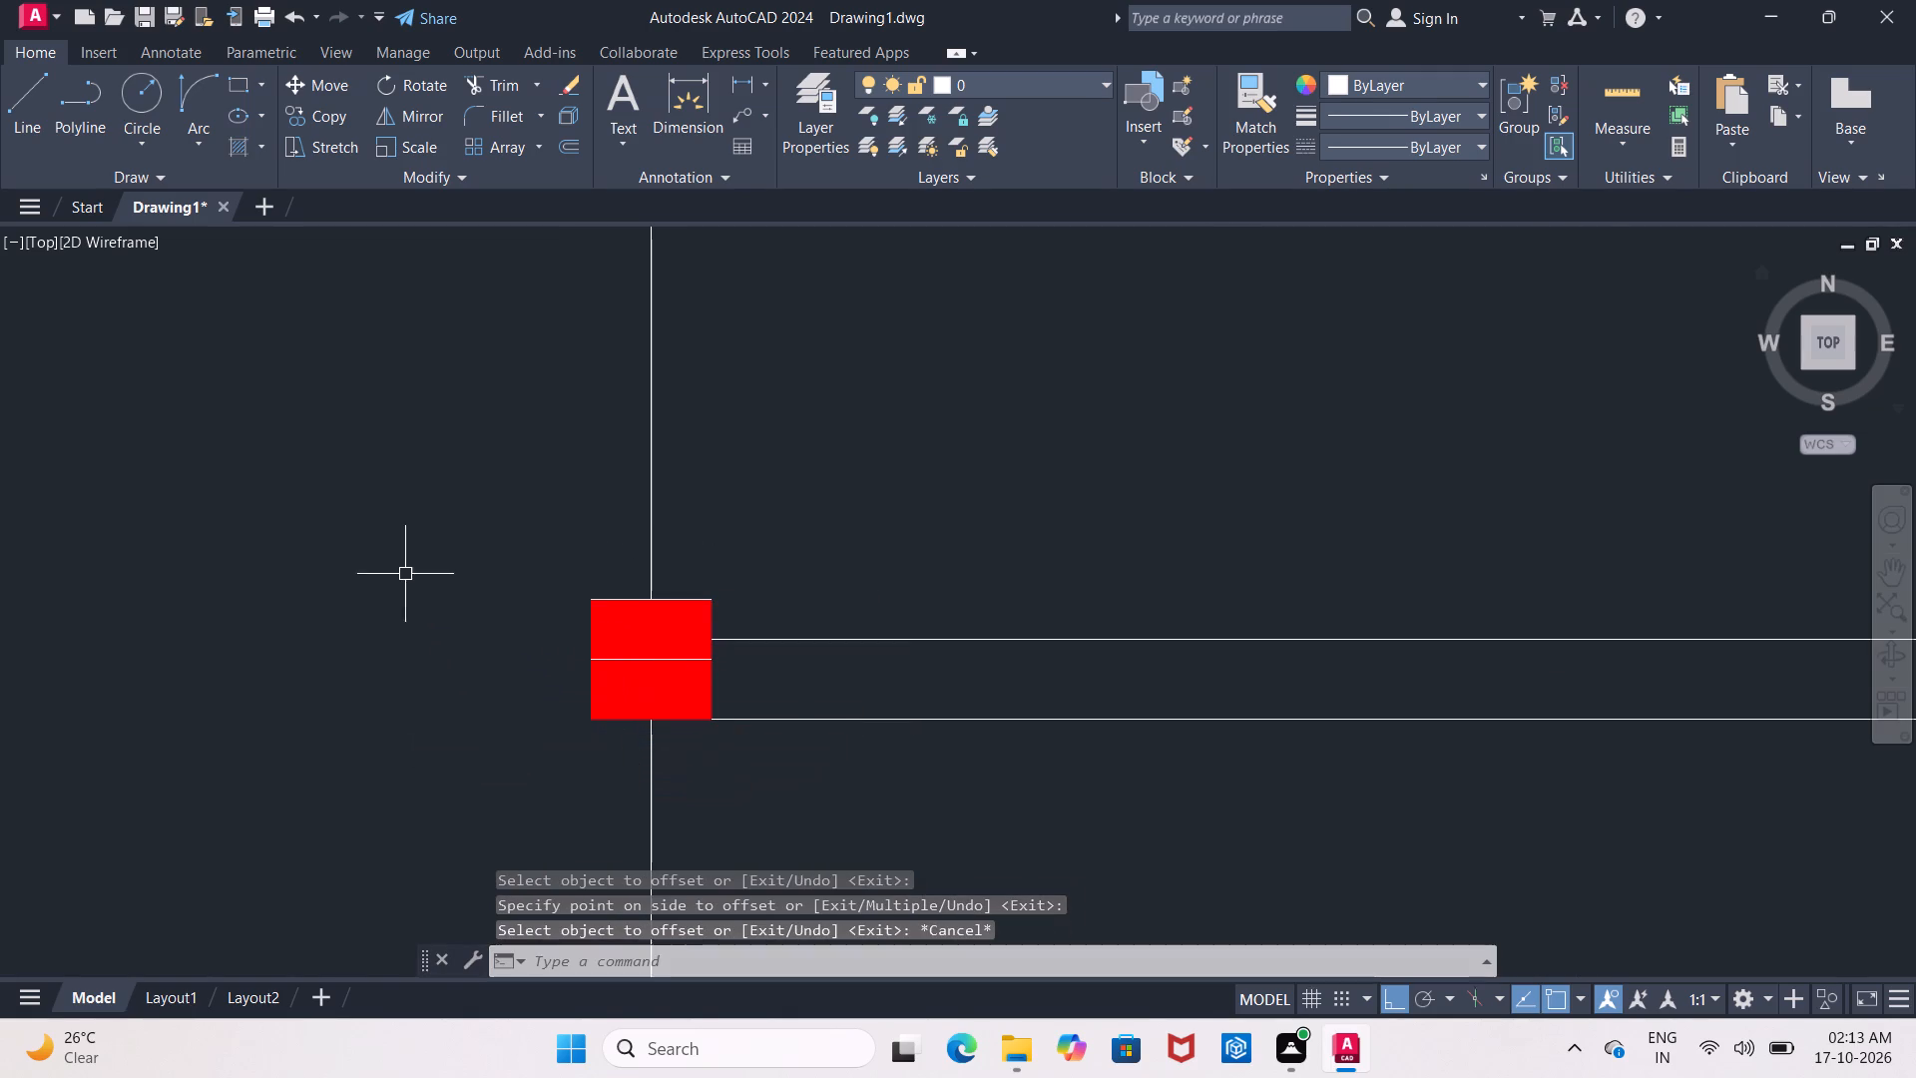
Stretch the left end of the column's new horizontal centre line 2' outward to the left.
left_click(641, 657)
left_click(595, 664)
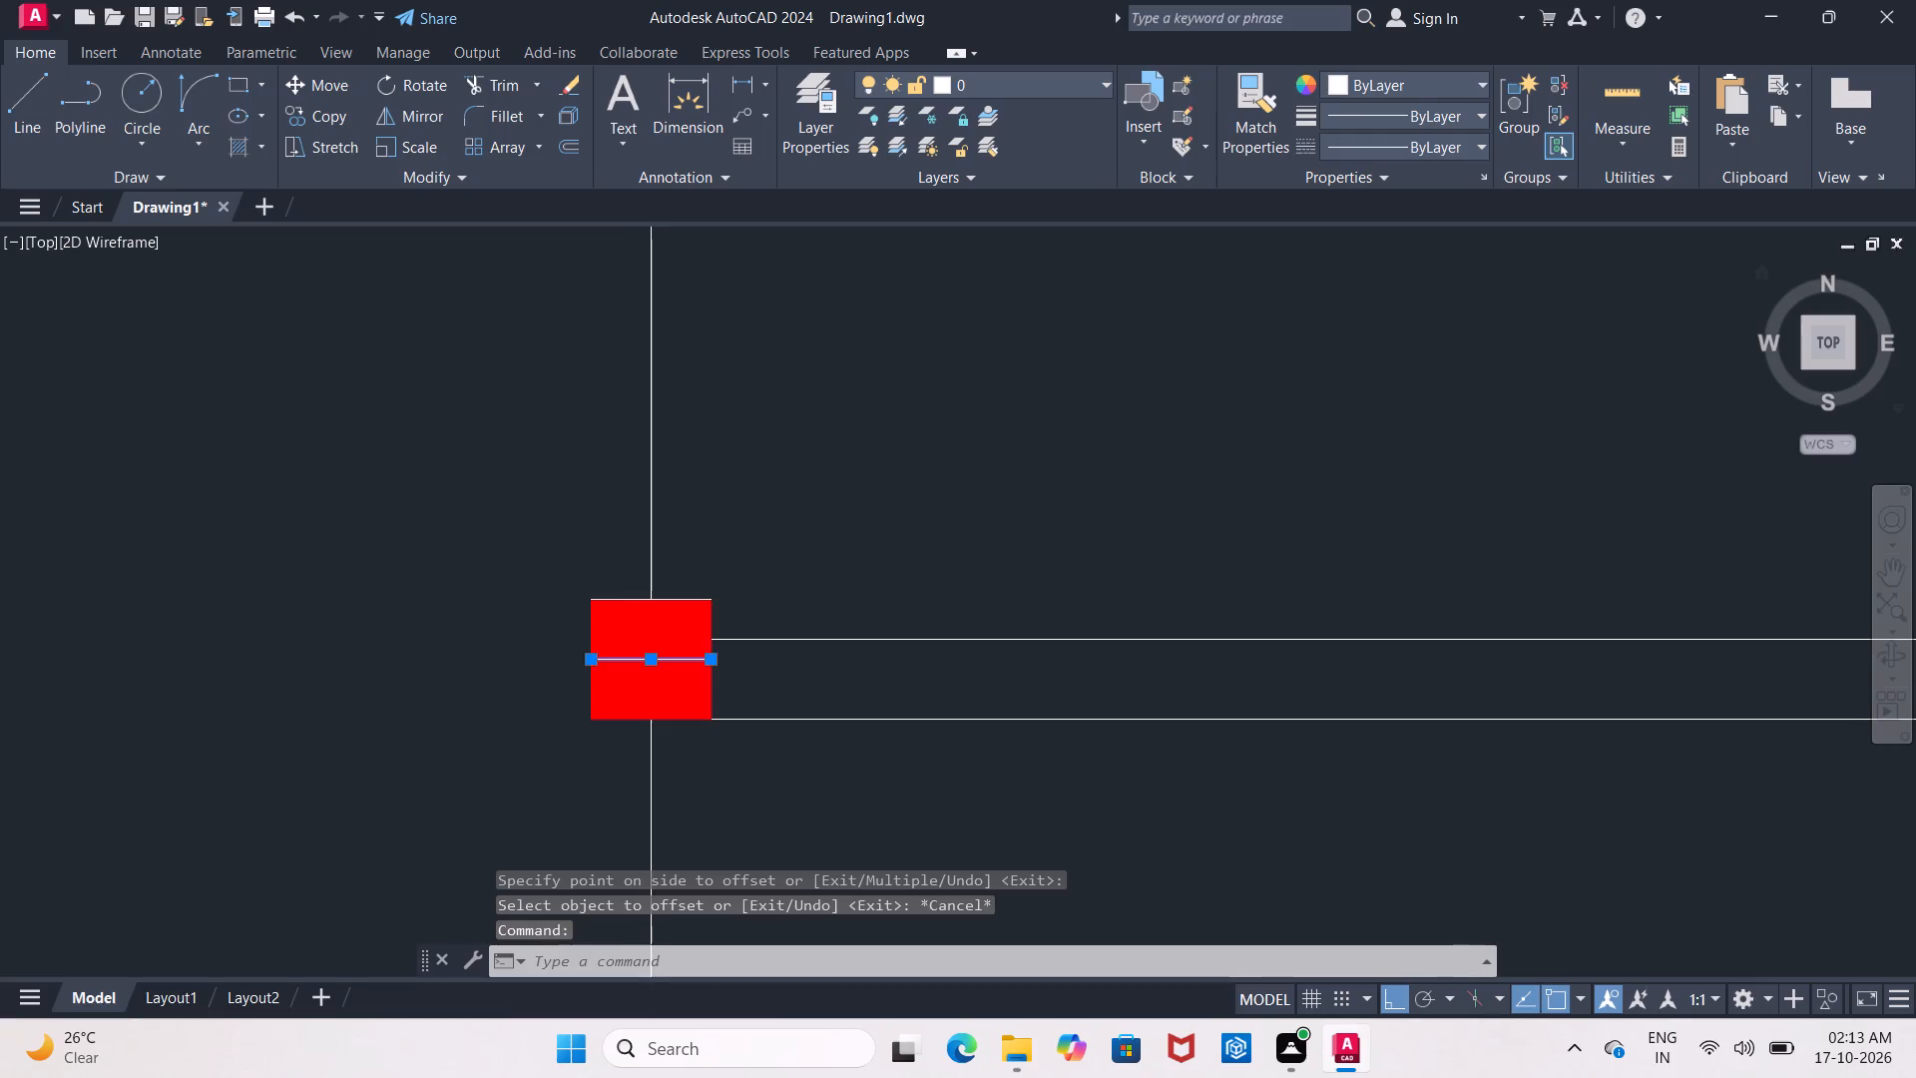
type("2'")
key("Return")
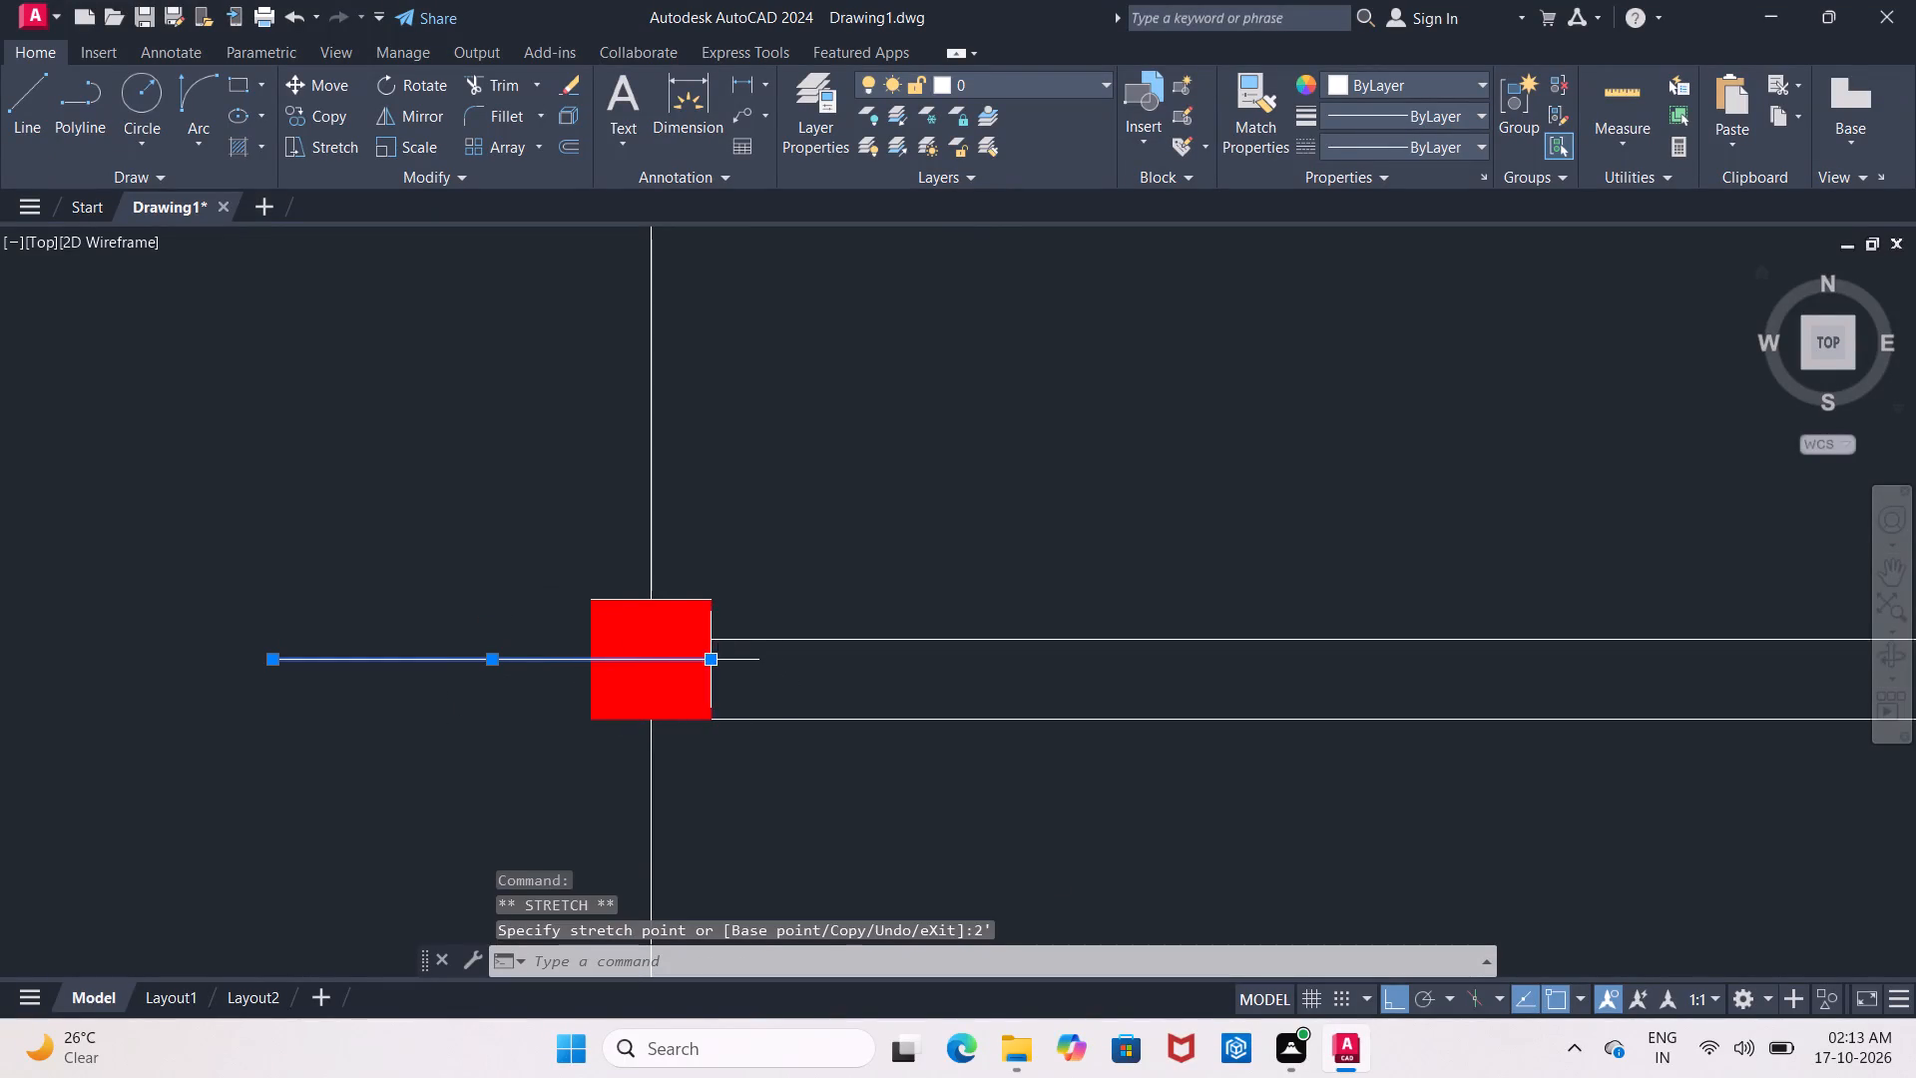
Stretch the right end of the column's horizontal centre line 2' outward to the right.
left_click_drag(714, 661, 733, 665)
type("2'")
key("Return")
key("Escape")
Erase the two horizontal wall face lines running right from the column and the line along its top edge.
left_click(908, 633)
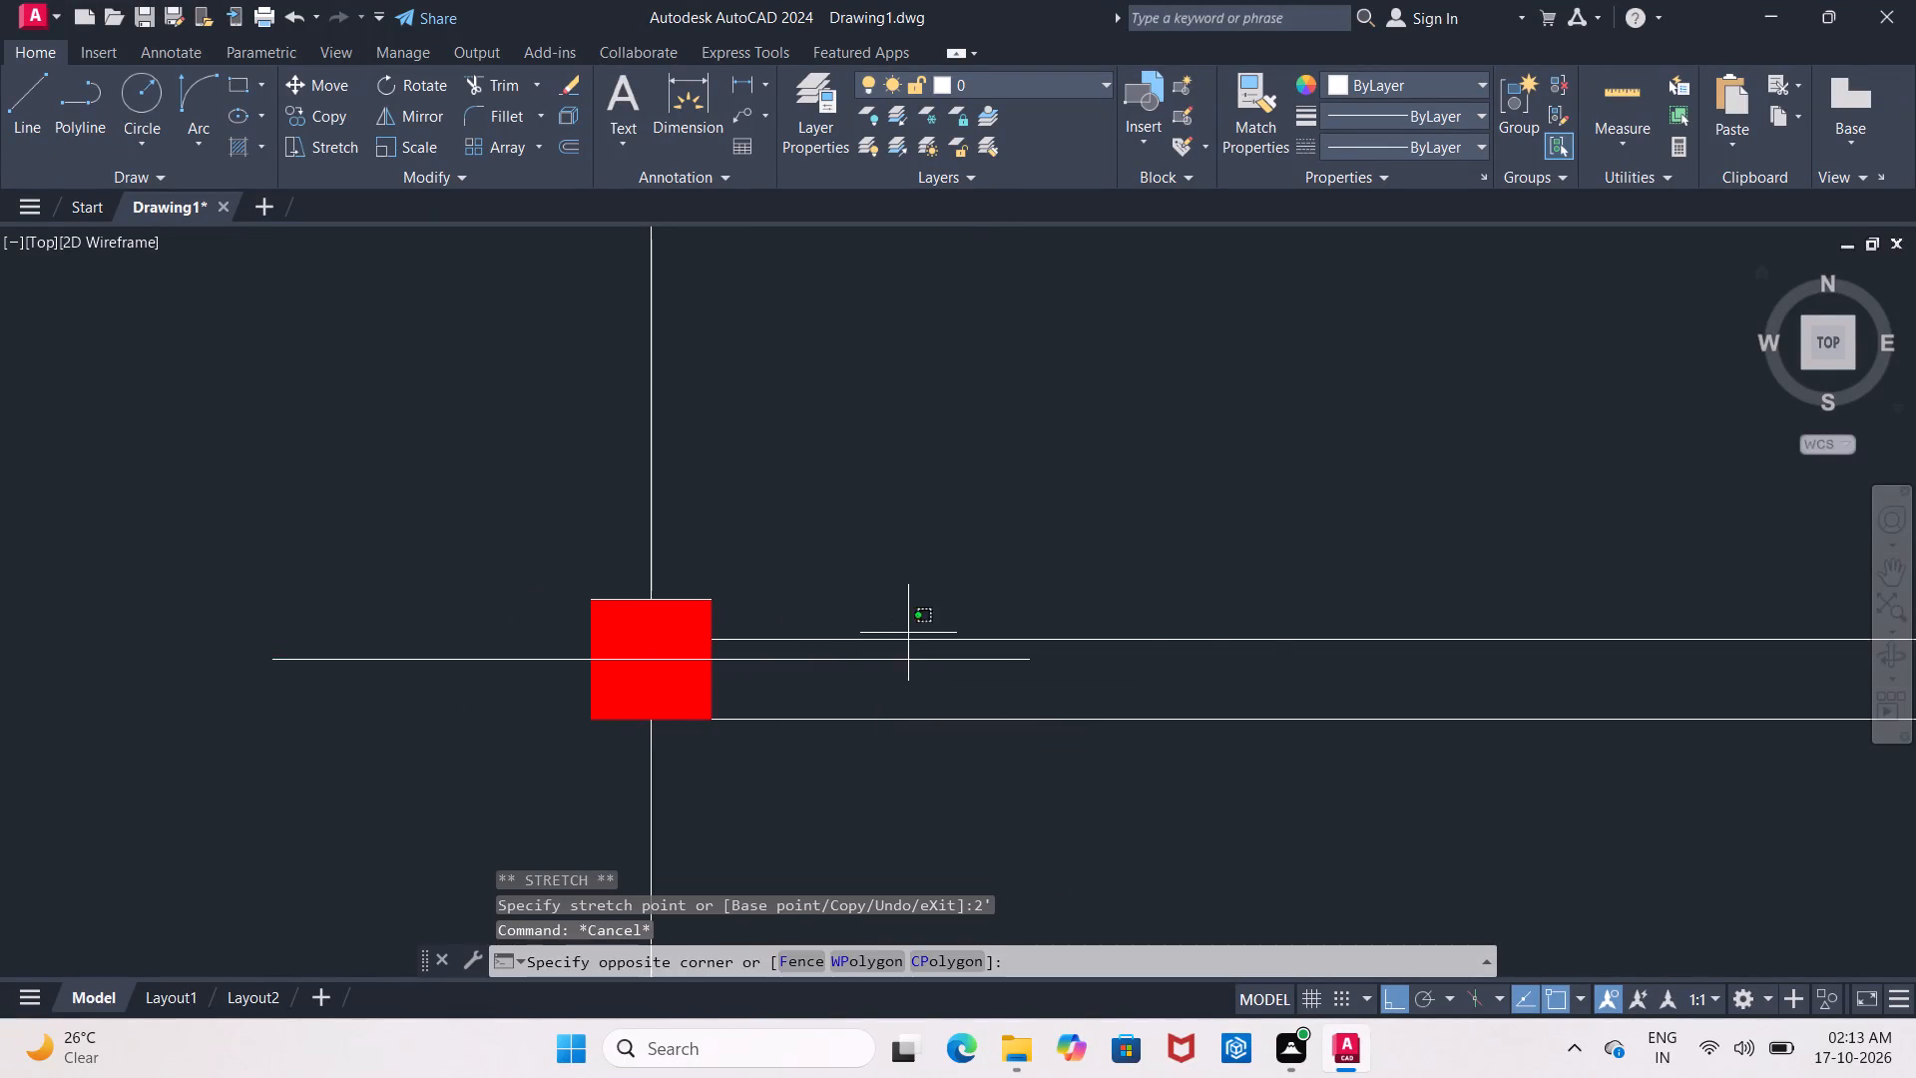
left_click(908, 642)
left_click(943, 721)
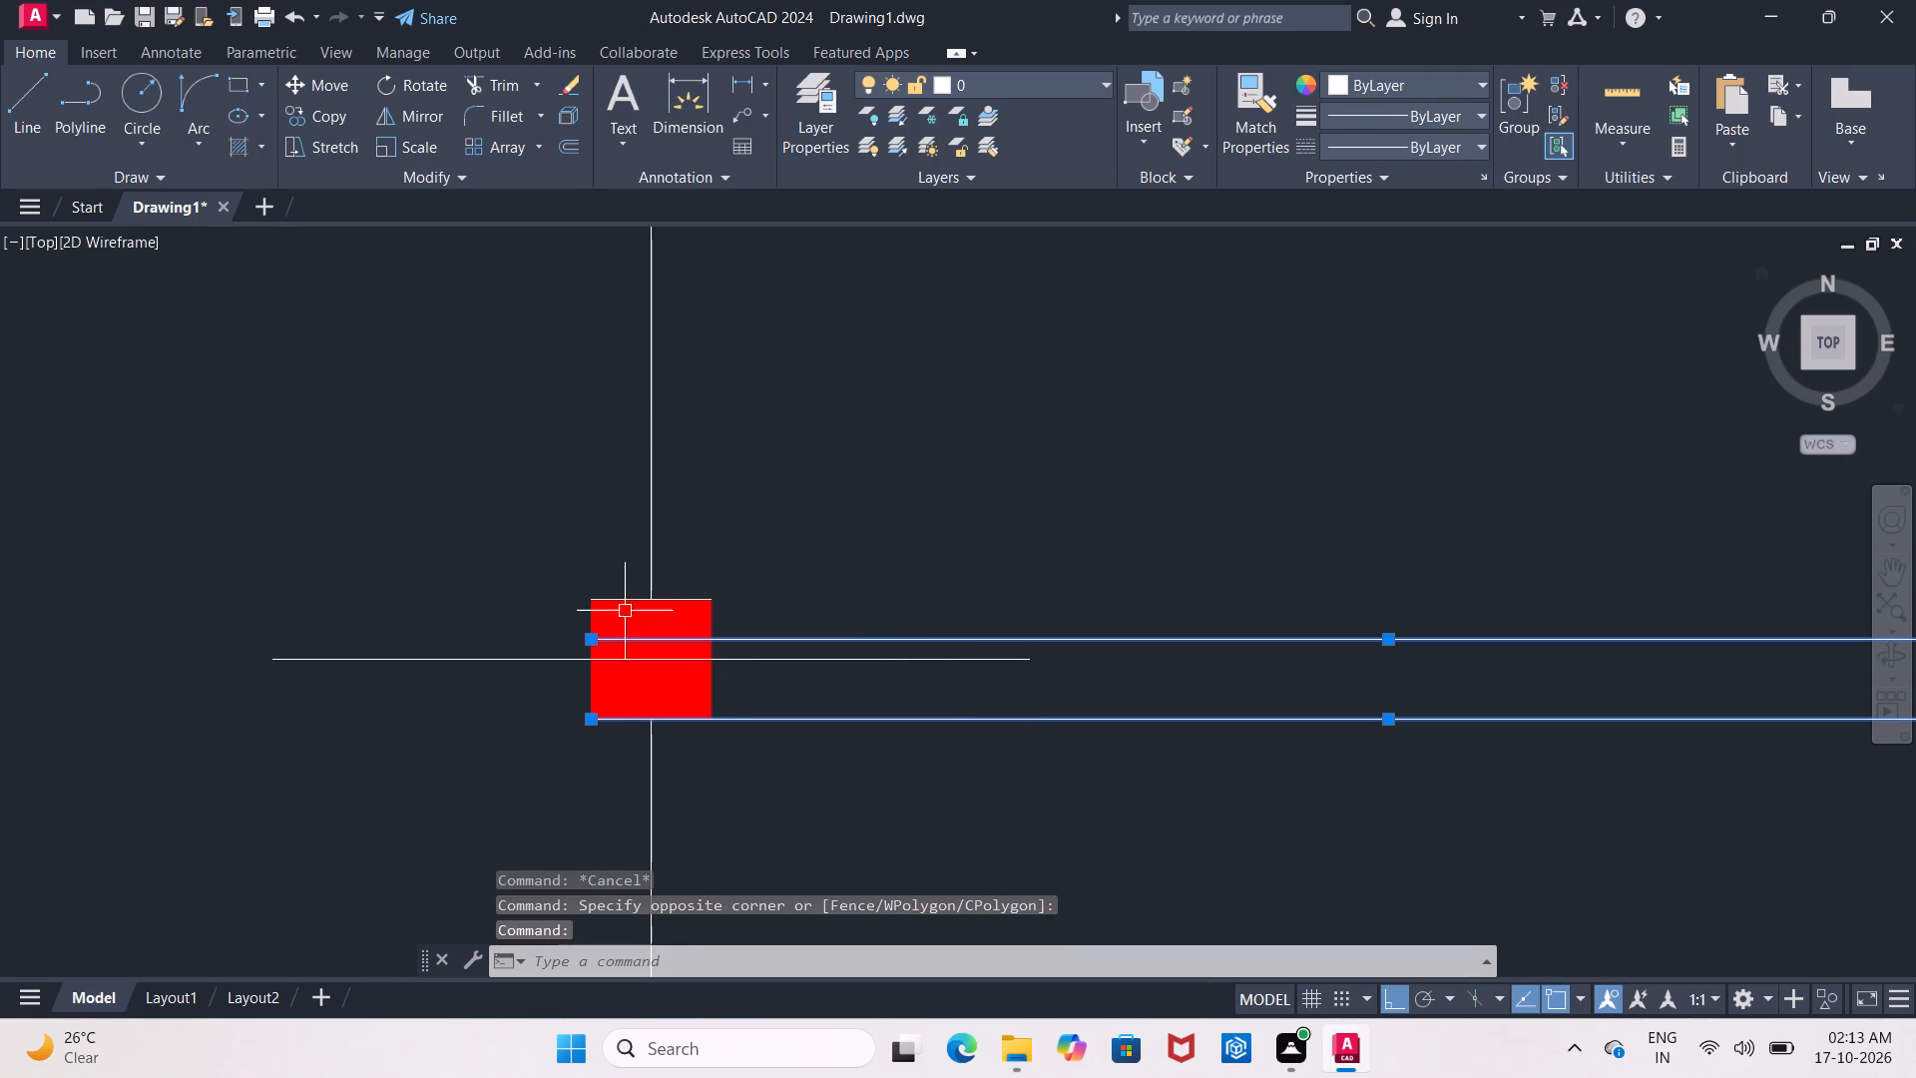
left_click(629, 602)
key("Delete")
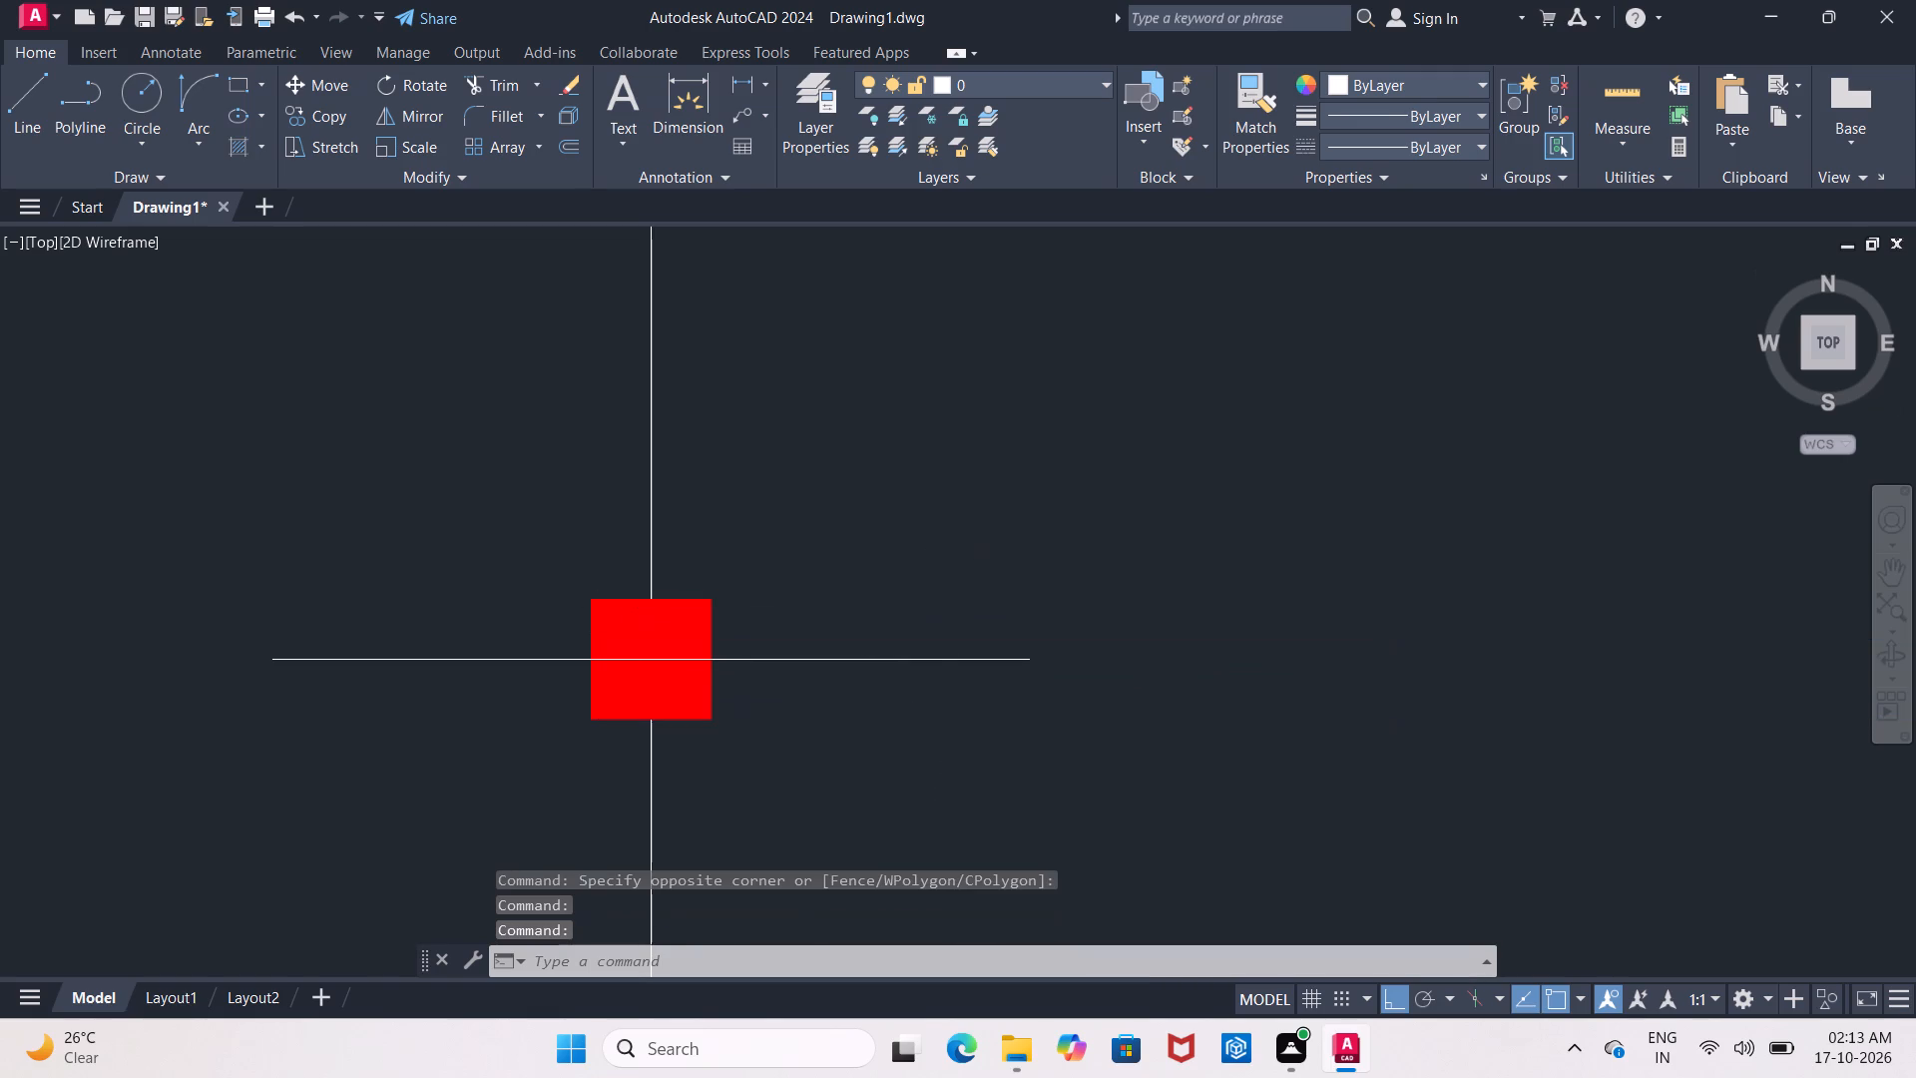
Trim away the portions of the horizontal centre line inside the column, on both sides of the vertical centre line.
scroll(1023, 511, "down", 3)
scroll(977, 608, "up", 1)
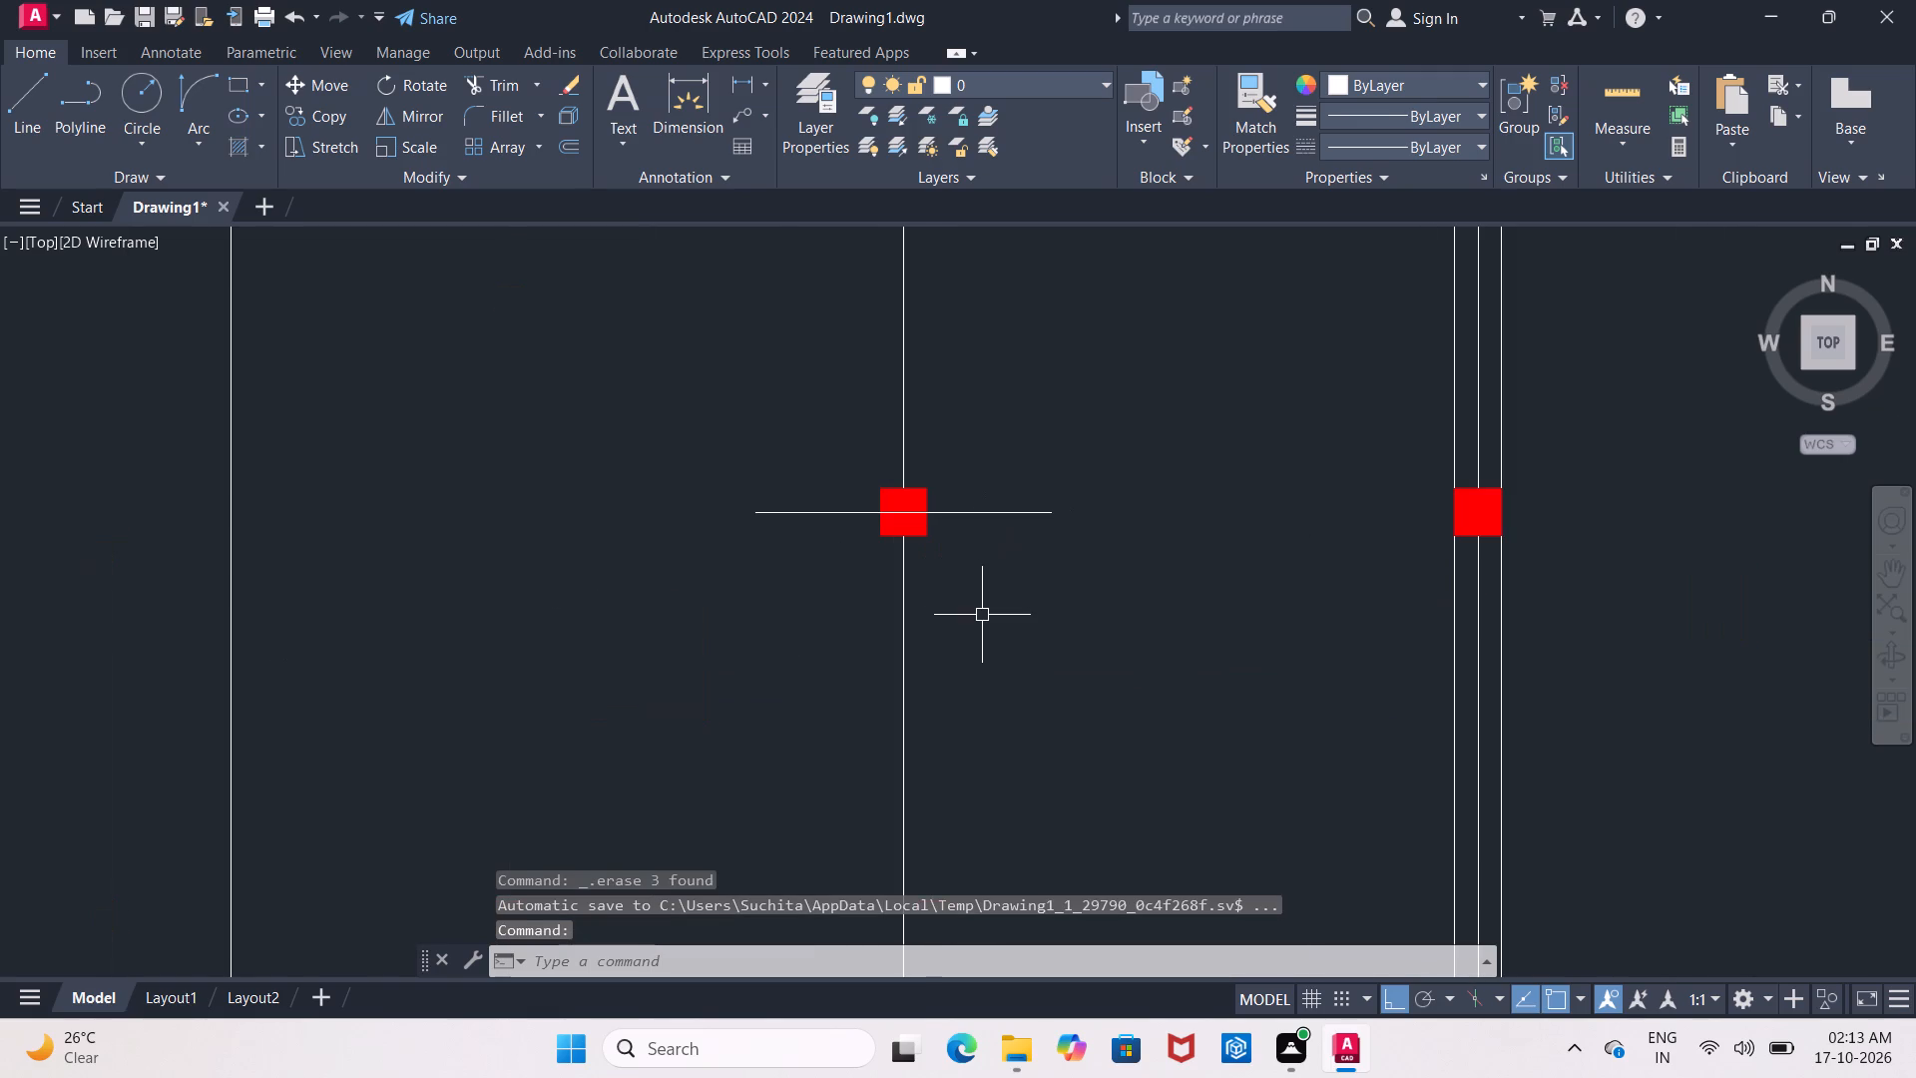
key("Escape")
type("TR")
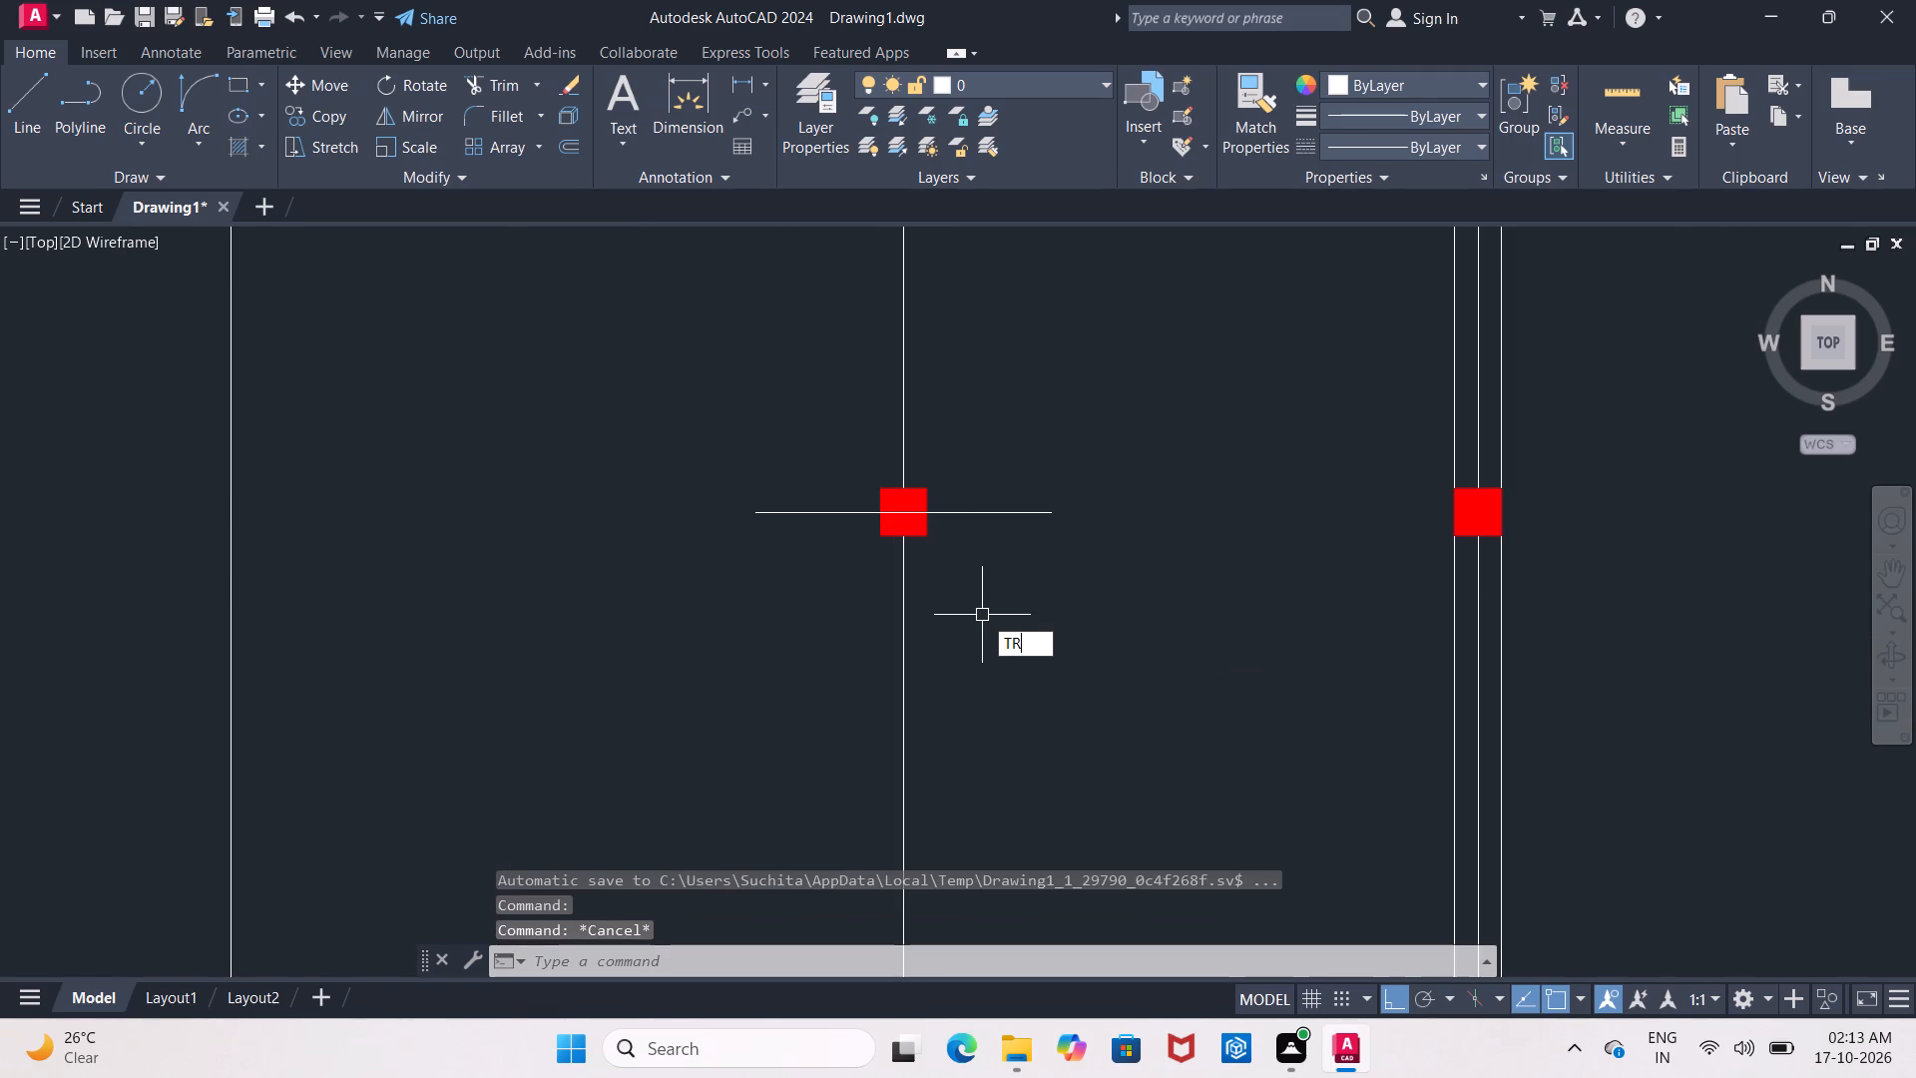
key("Return")
key("Return")
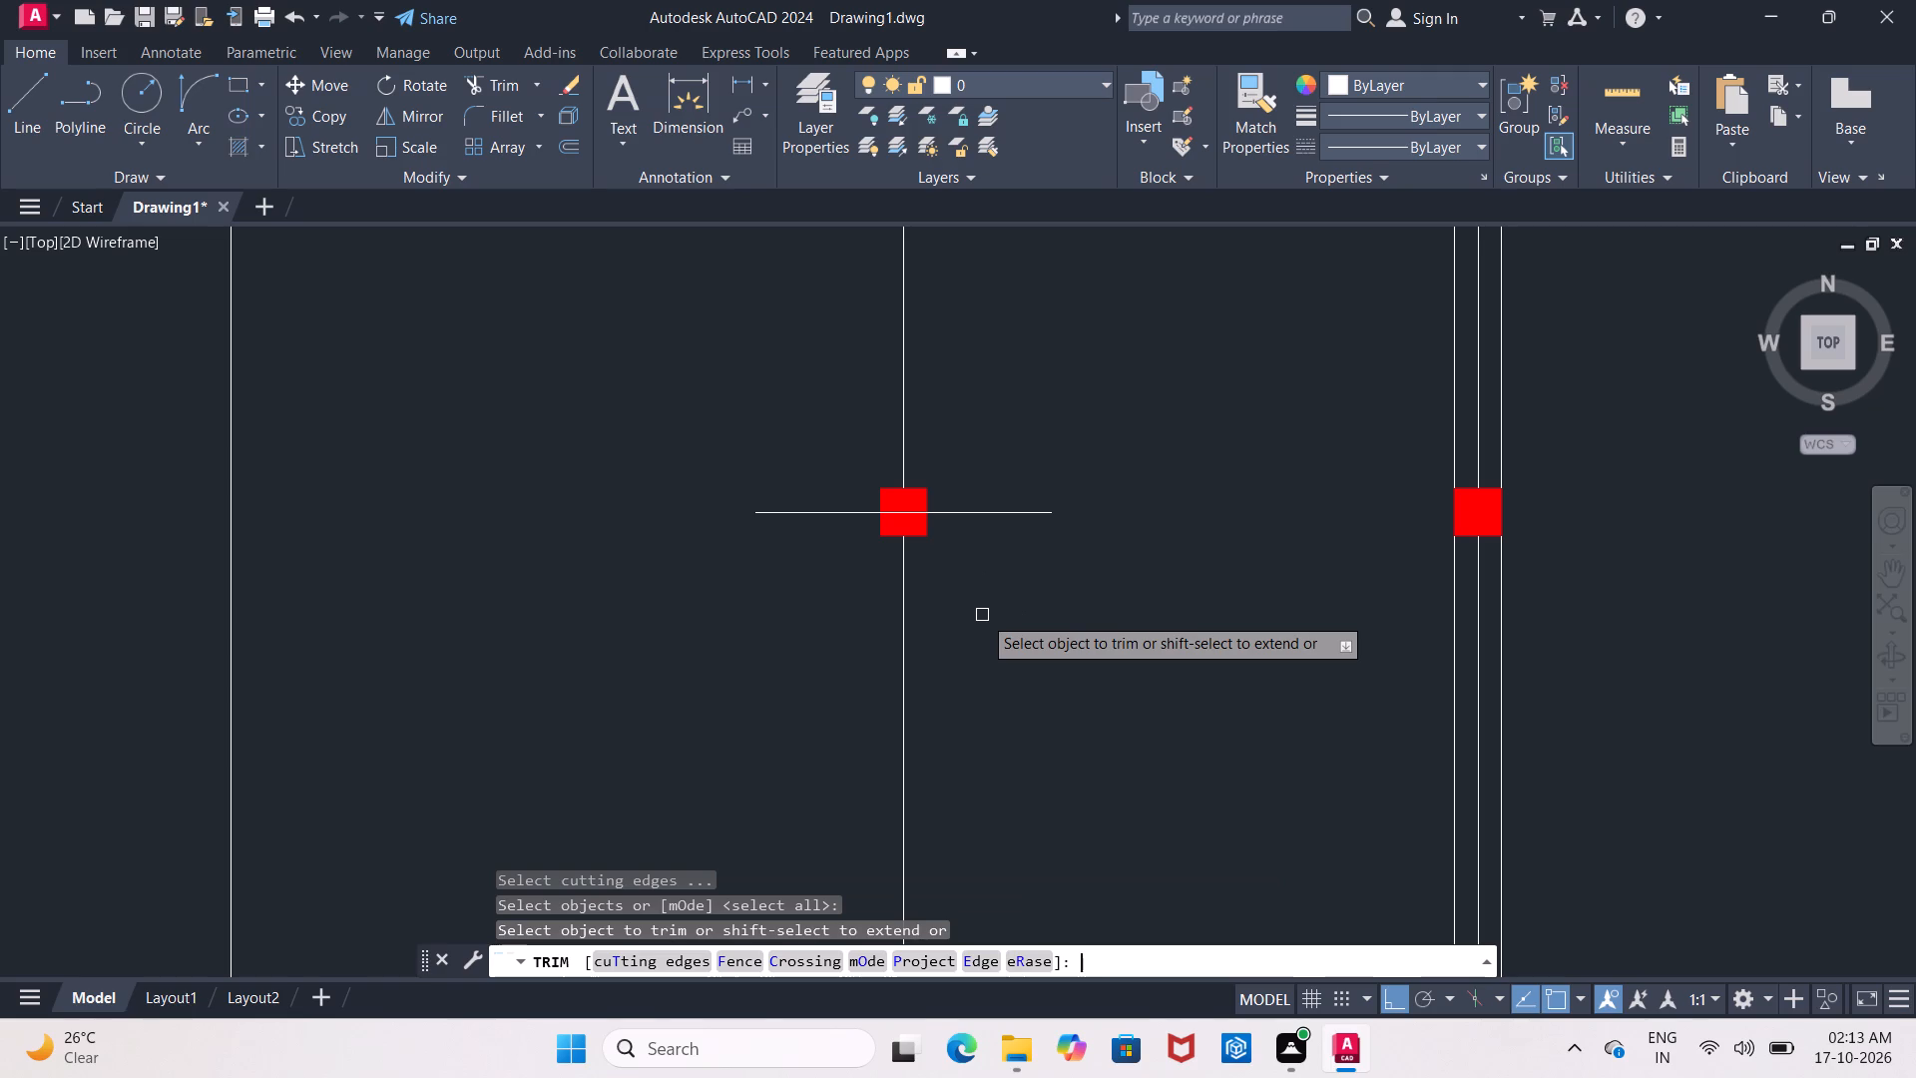
scroll(861, 515, "up", 3)
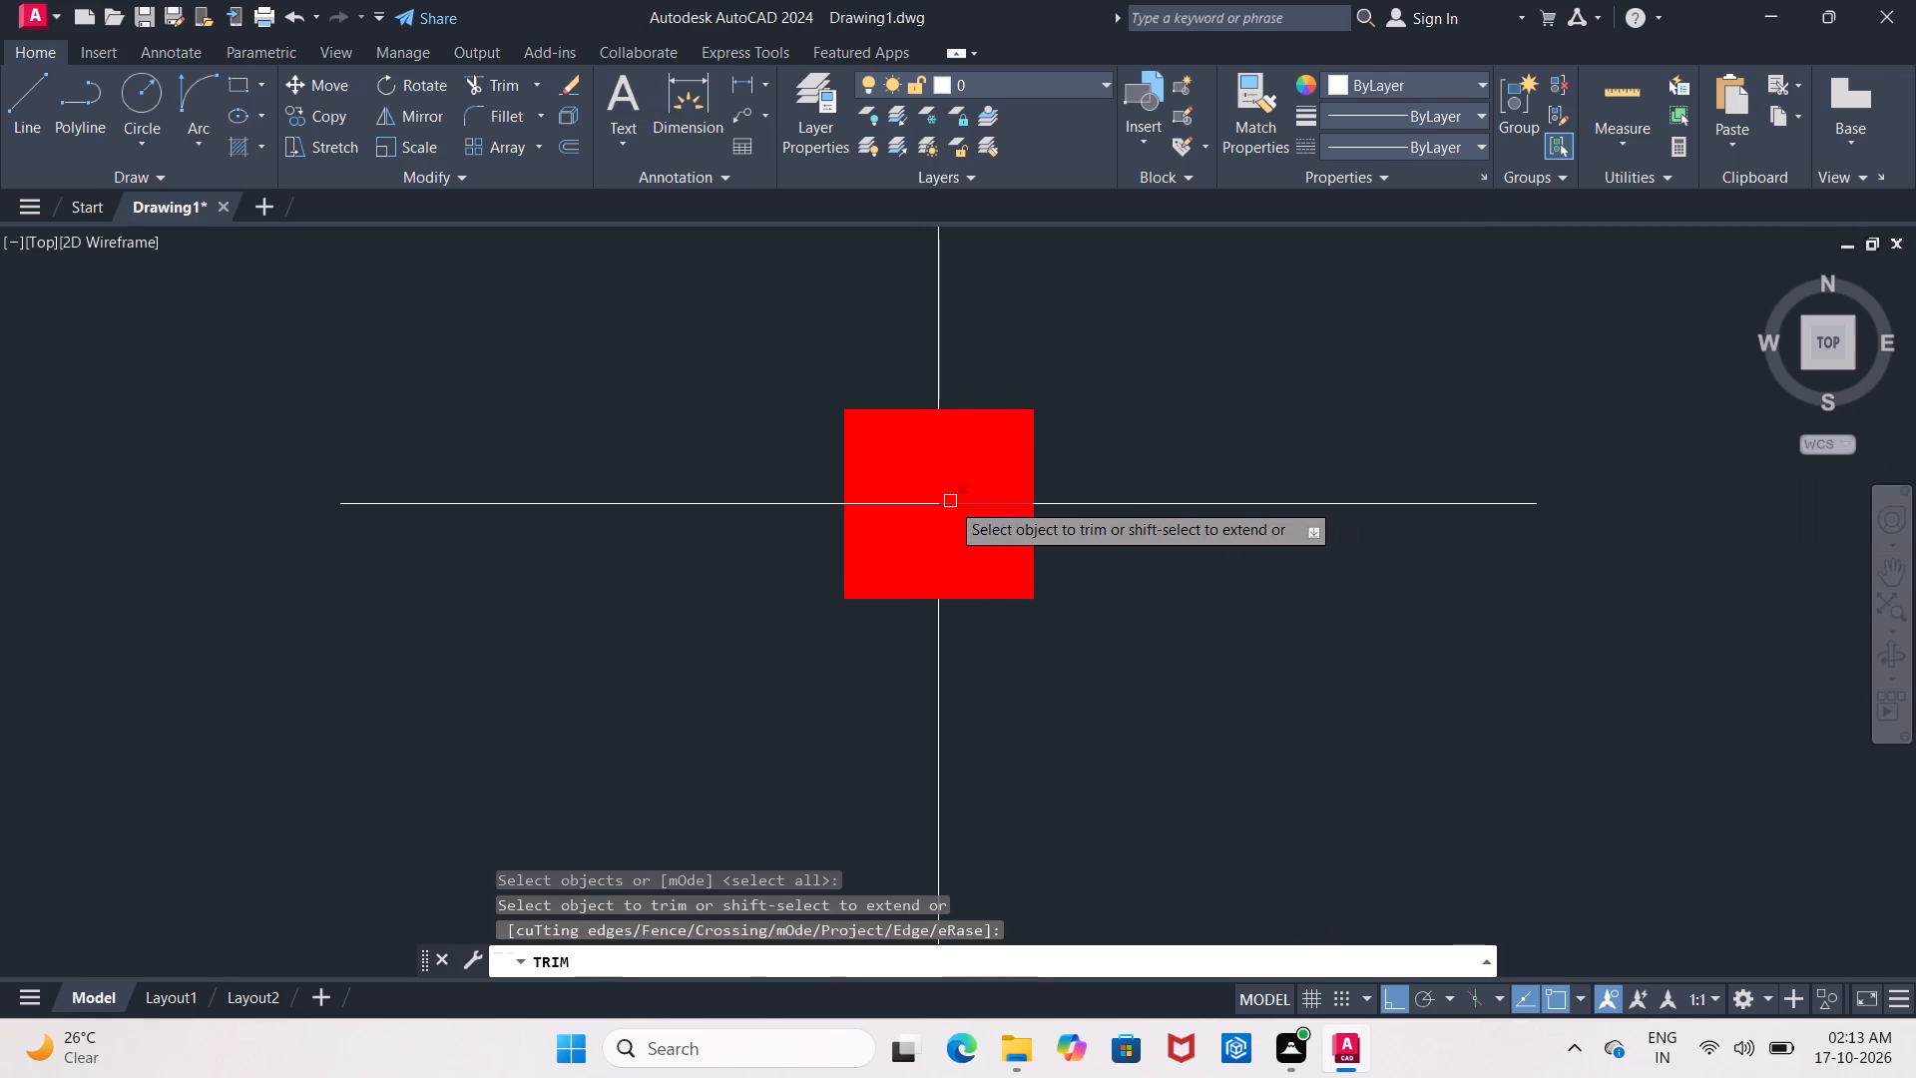
left_click(912, 507)
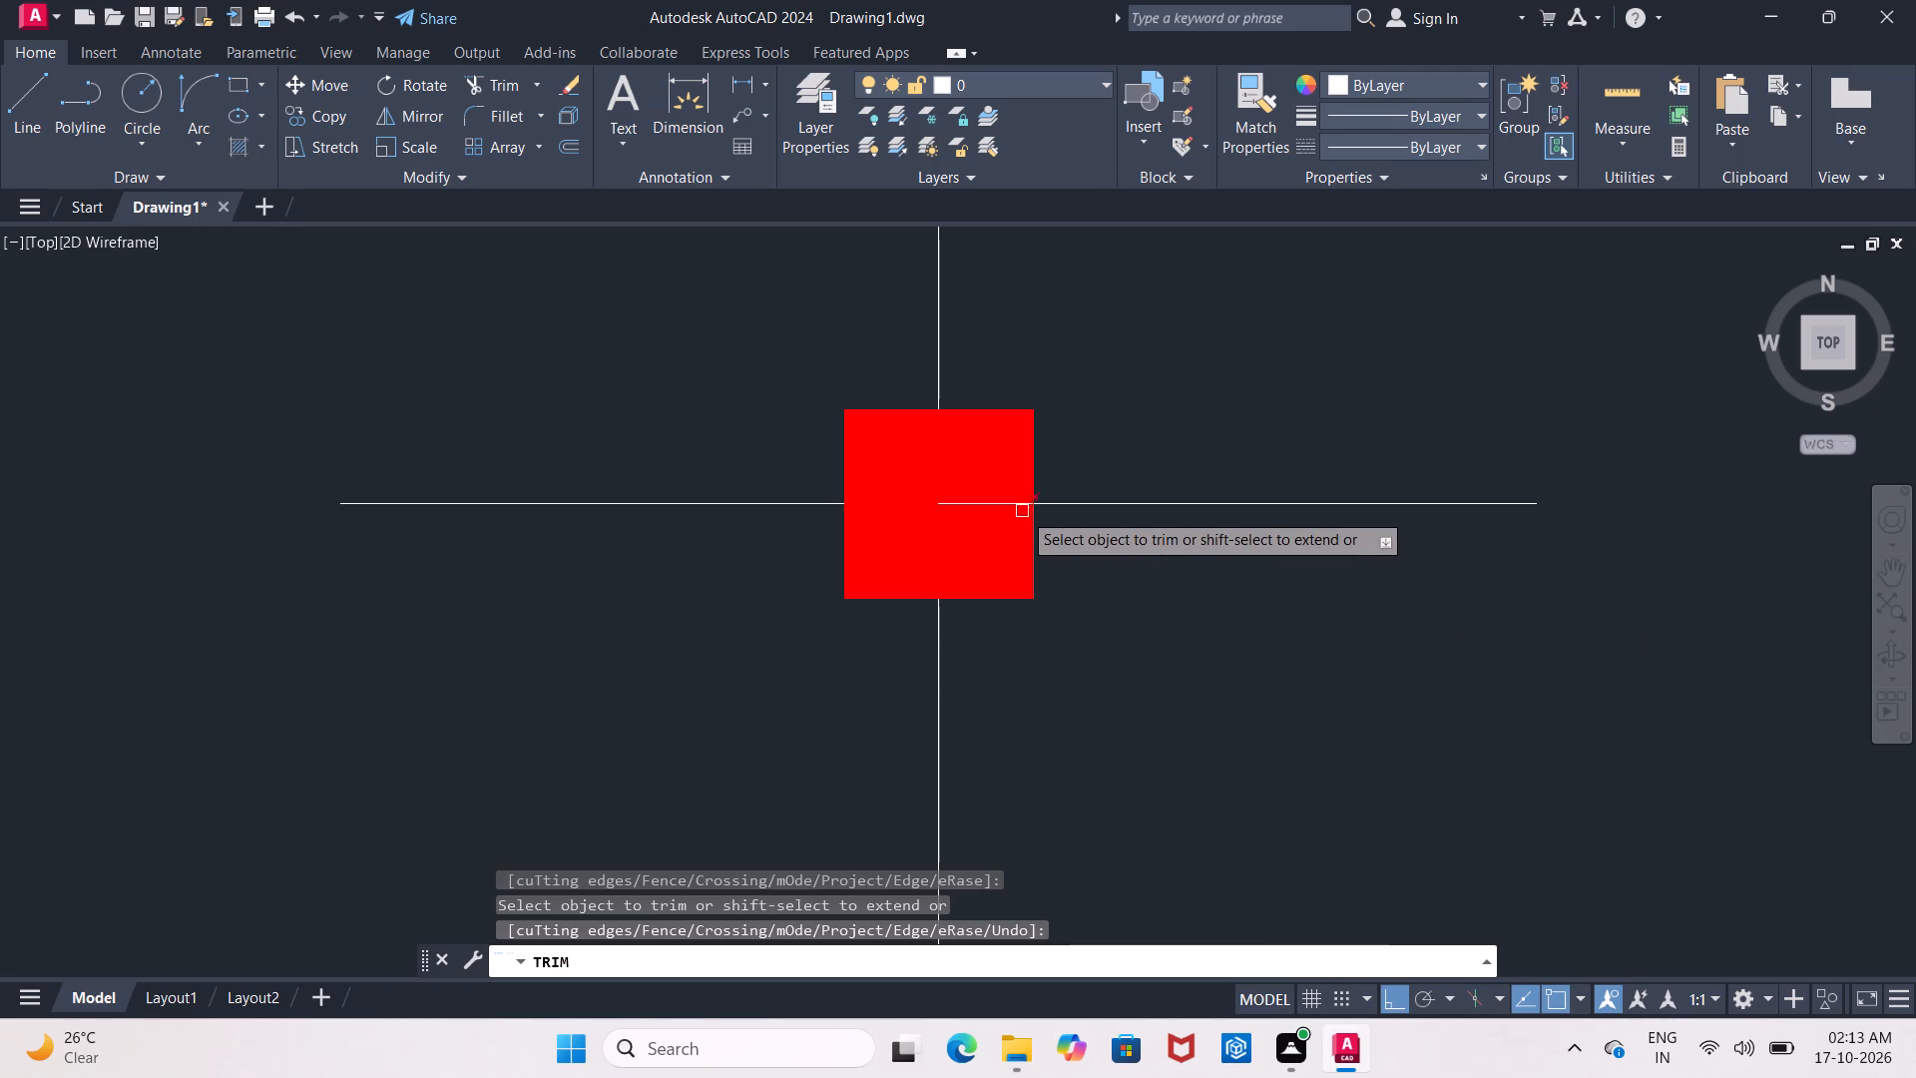
left_click(1001, 503)
scroll(1106, 577, "down", 2)
middle_click_drag(1182, 628, 518, 574)
scroll(518, 574, "down", 1)
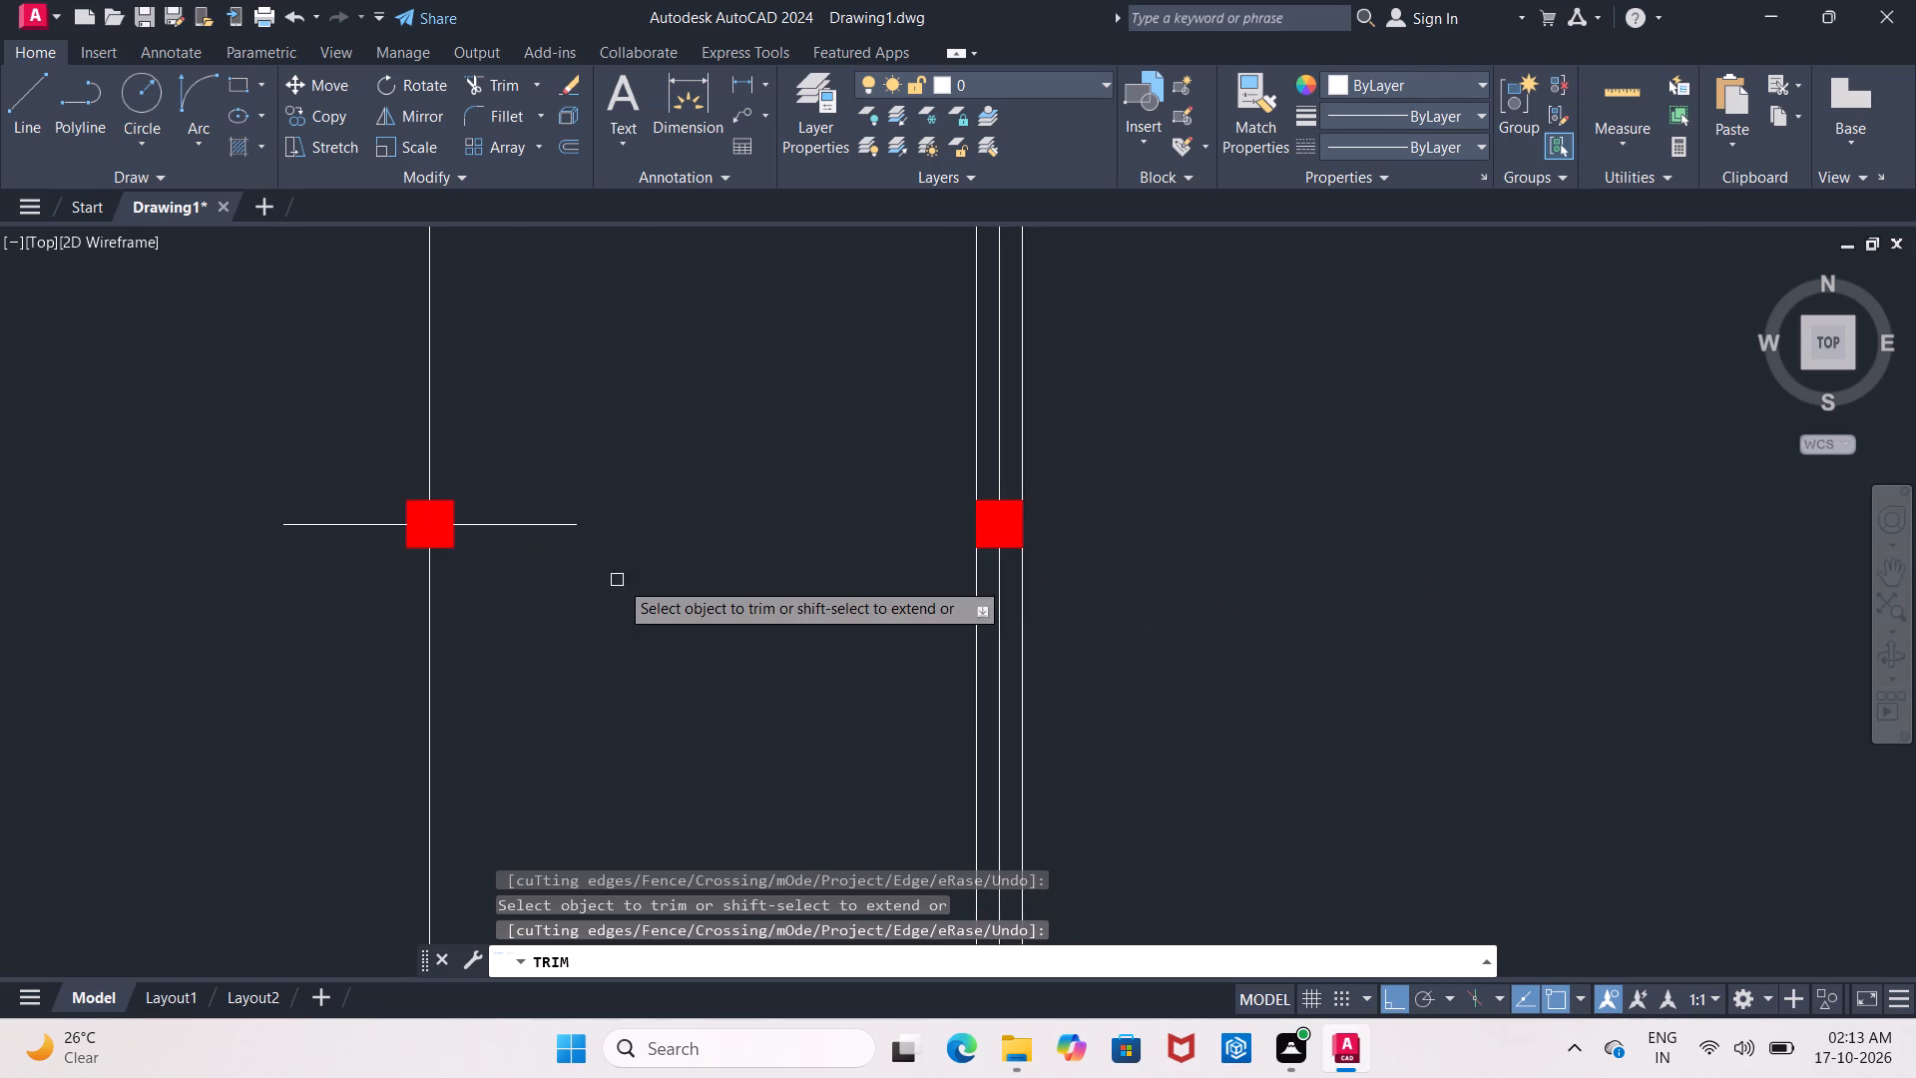
scroll(662, 580, "down", 3)
middle_click_drag(706, 584, 715, 561)
scroll(641, 441, "up", 1)
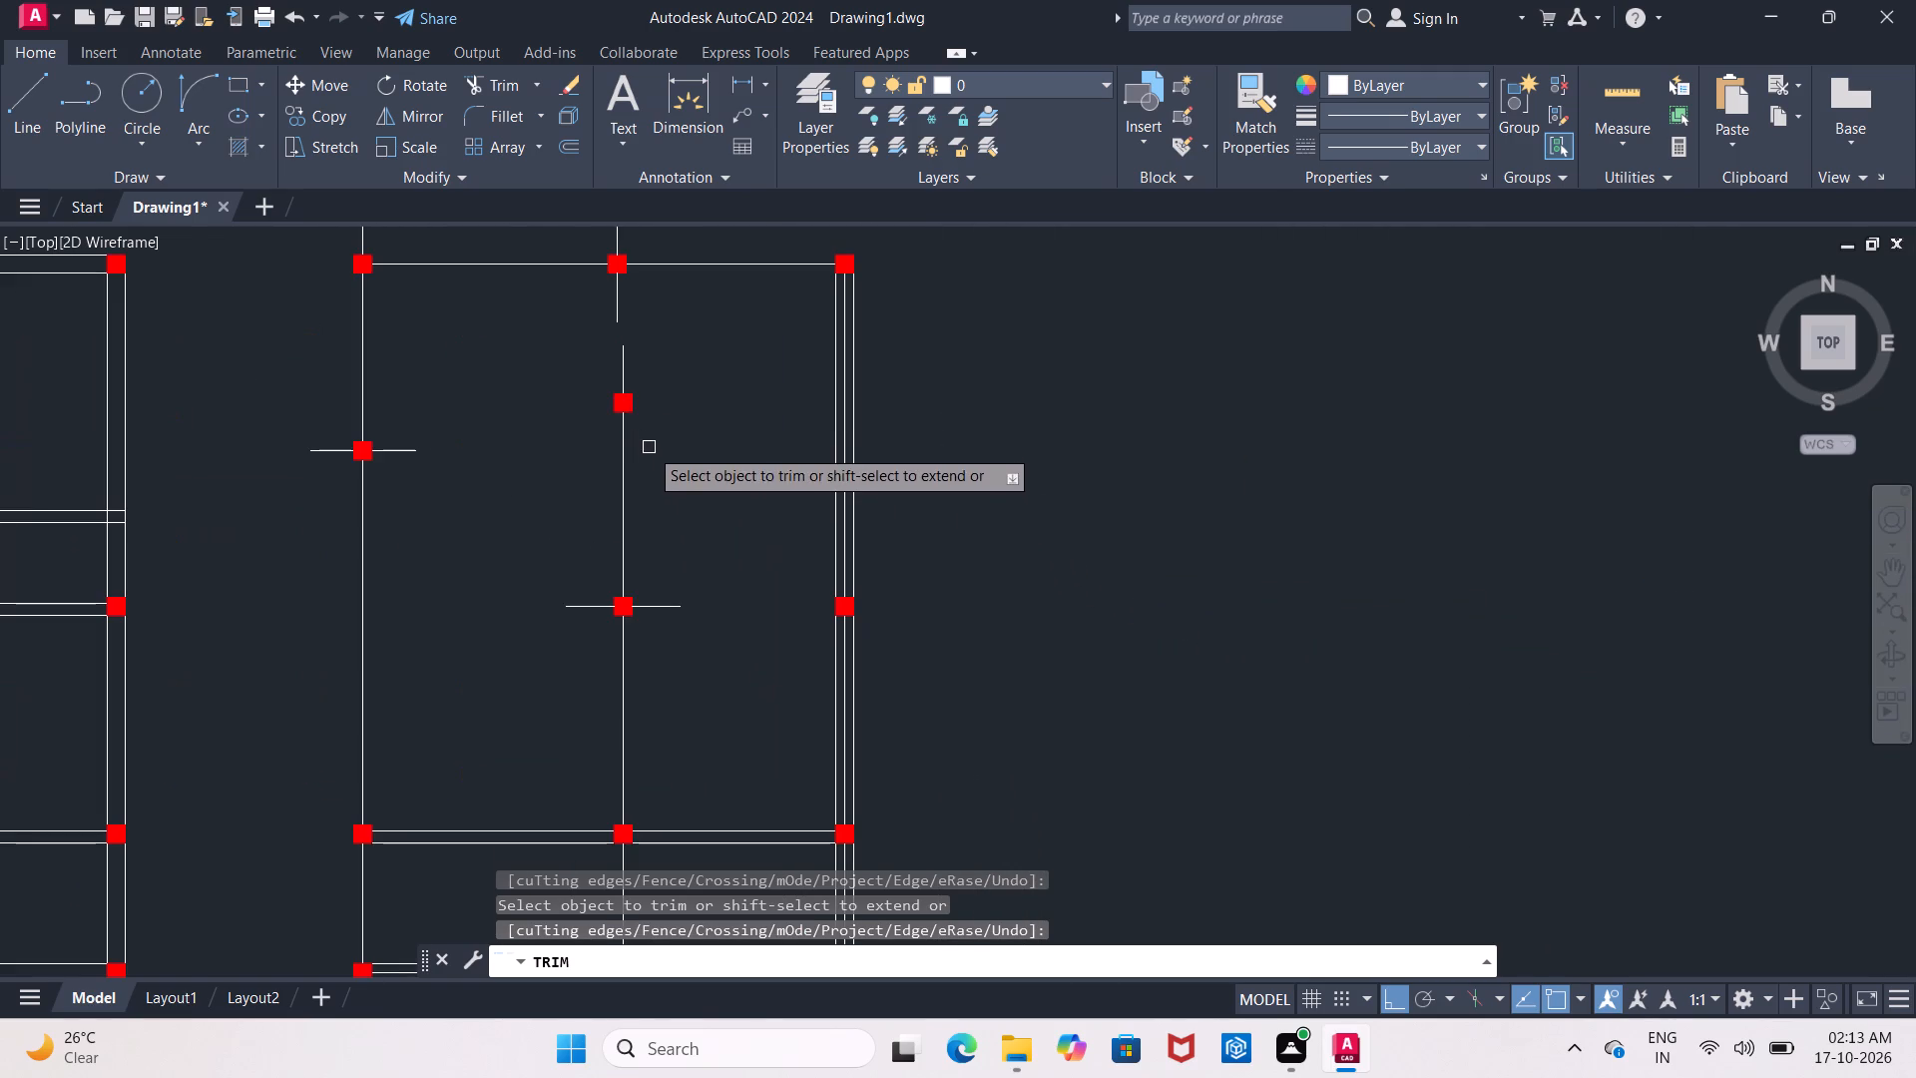
scroll(649, 446, "up", 1)
middle_click_drag(695, 512, 700, 541)
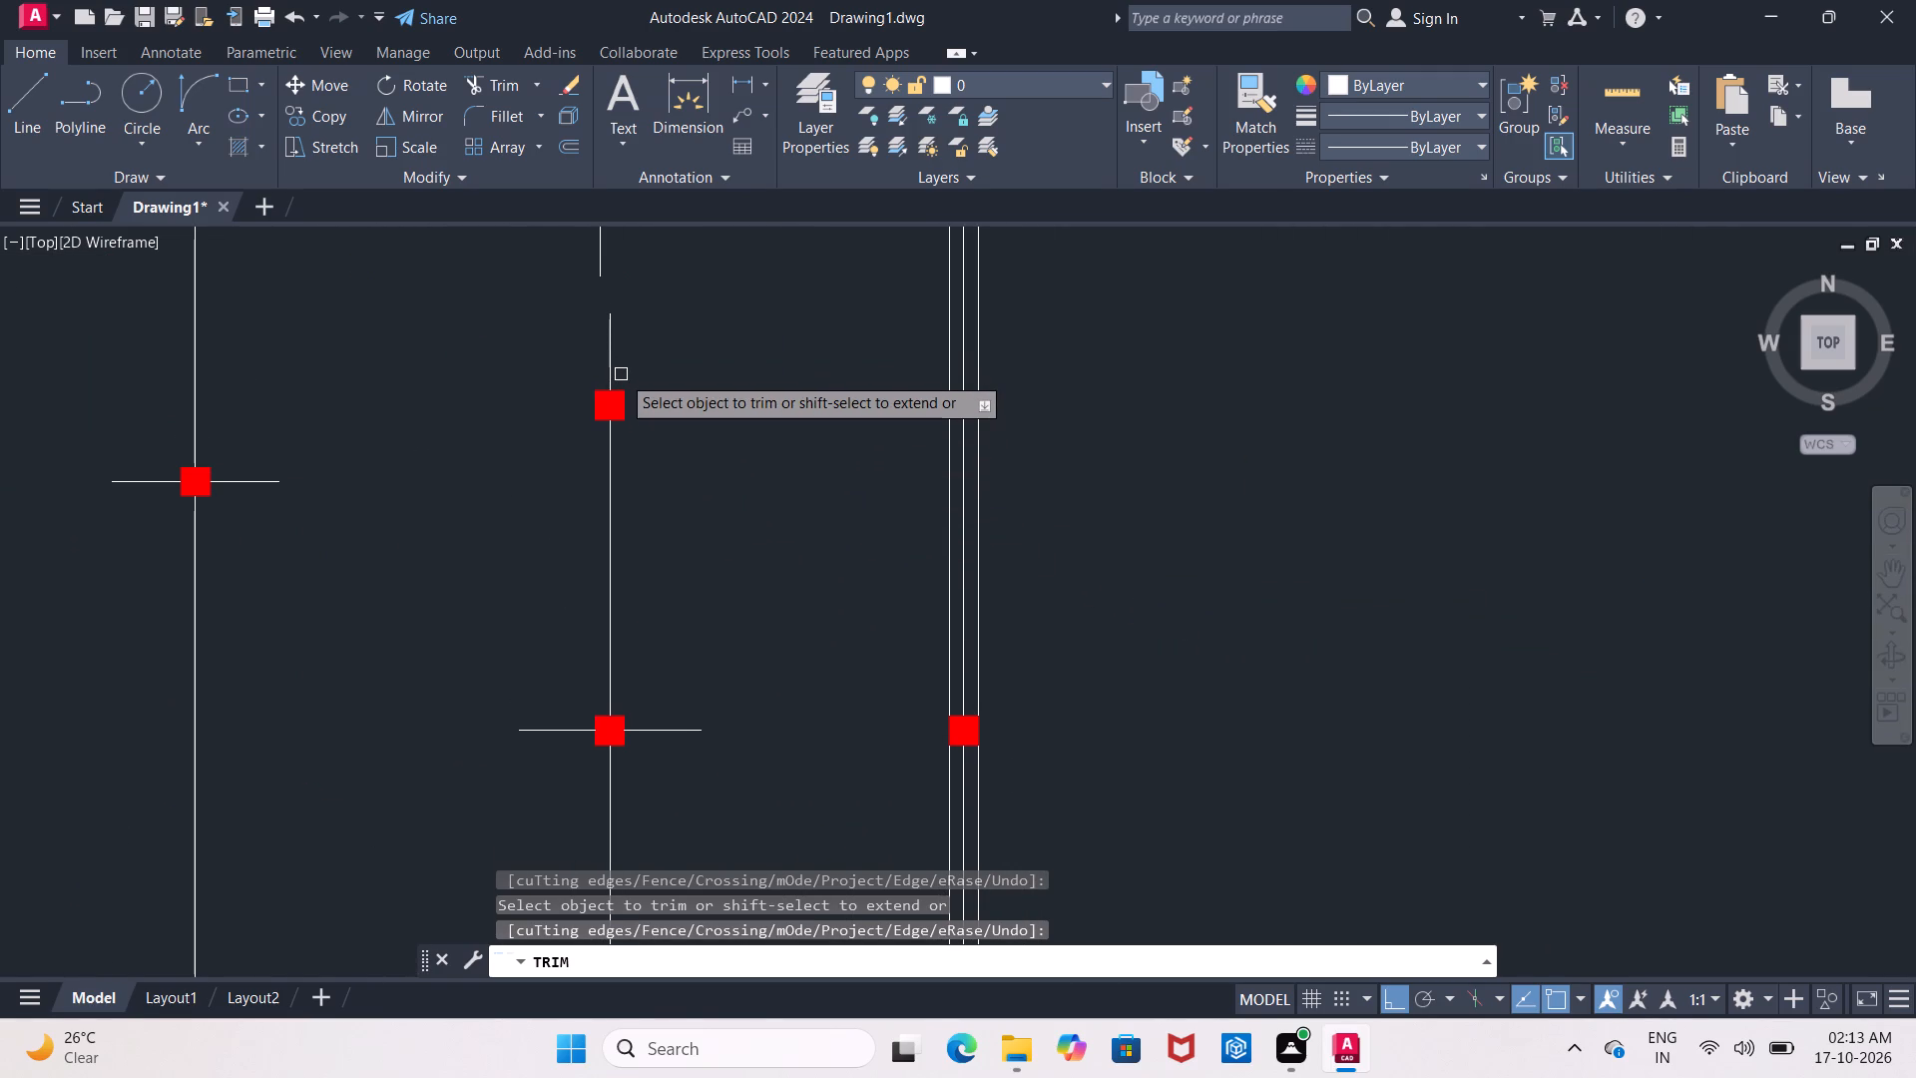
key("Escape")
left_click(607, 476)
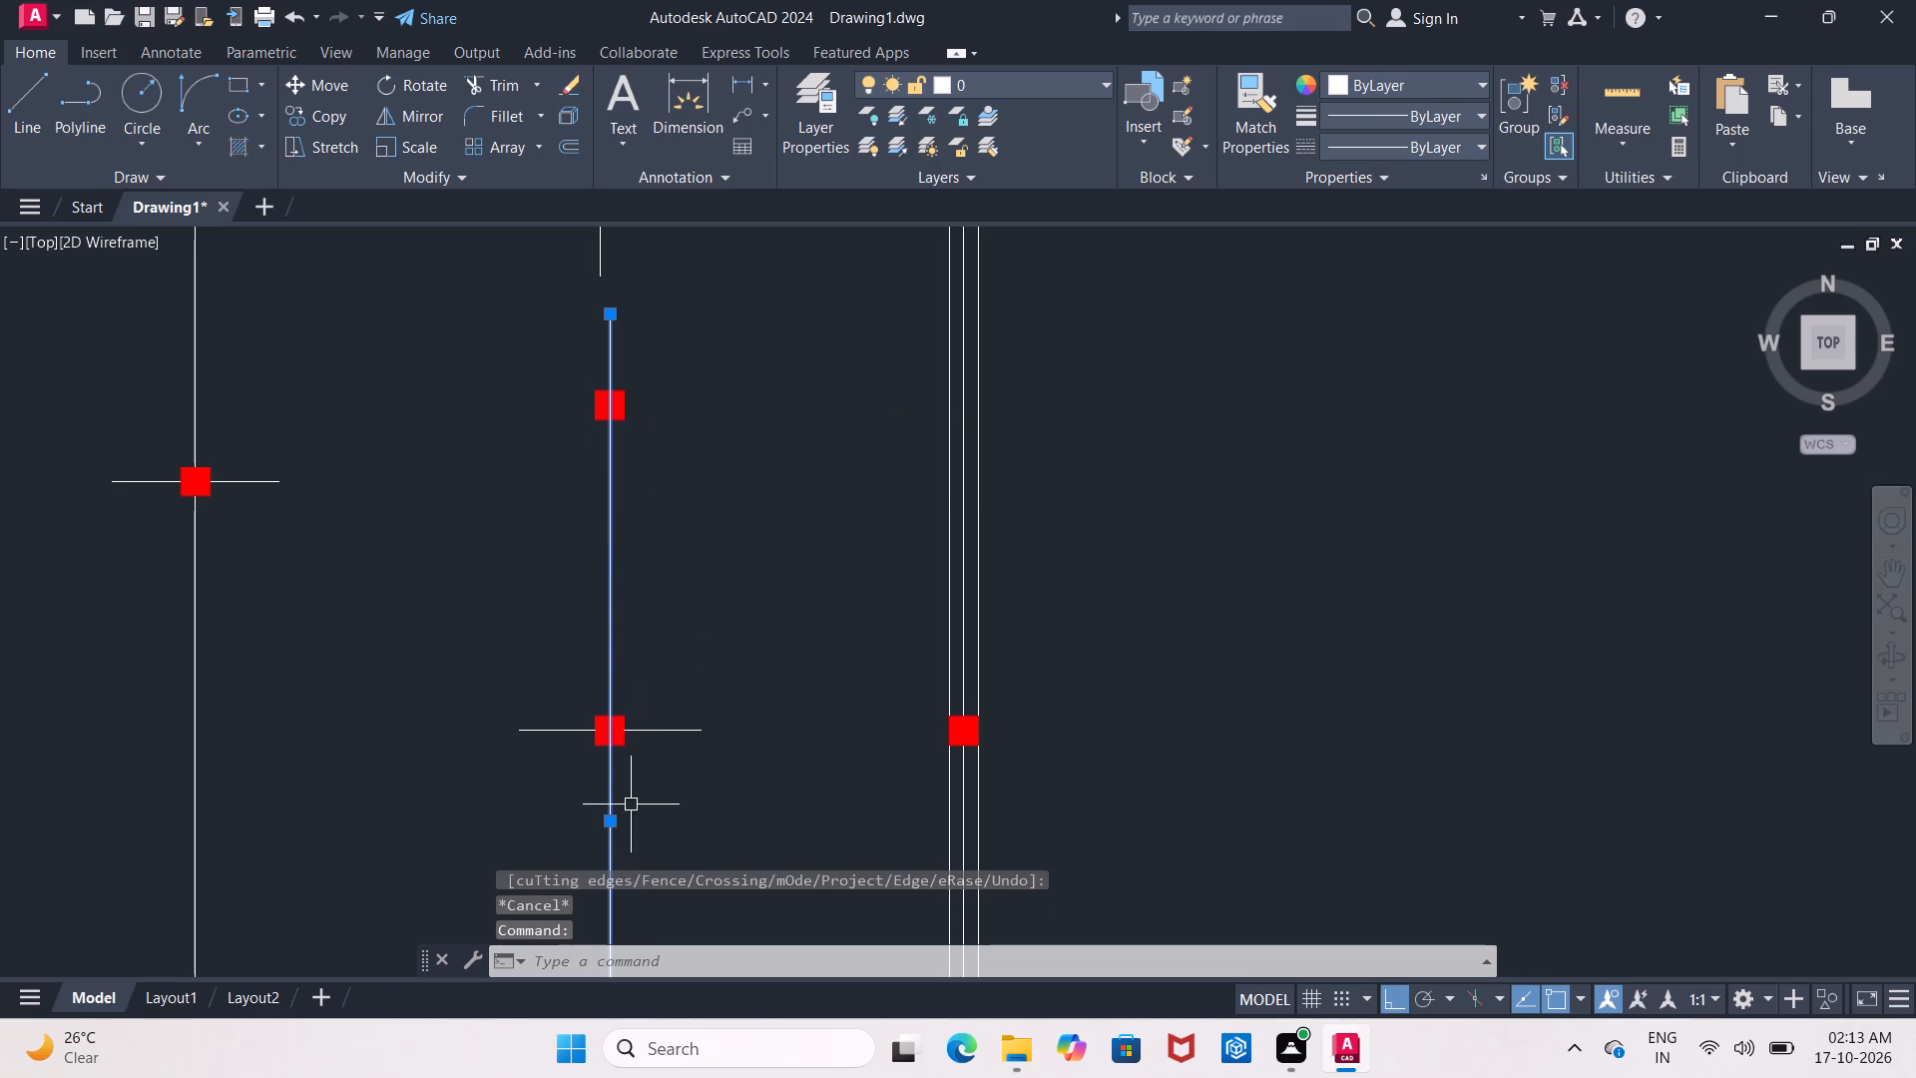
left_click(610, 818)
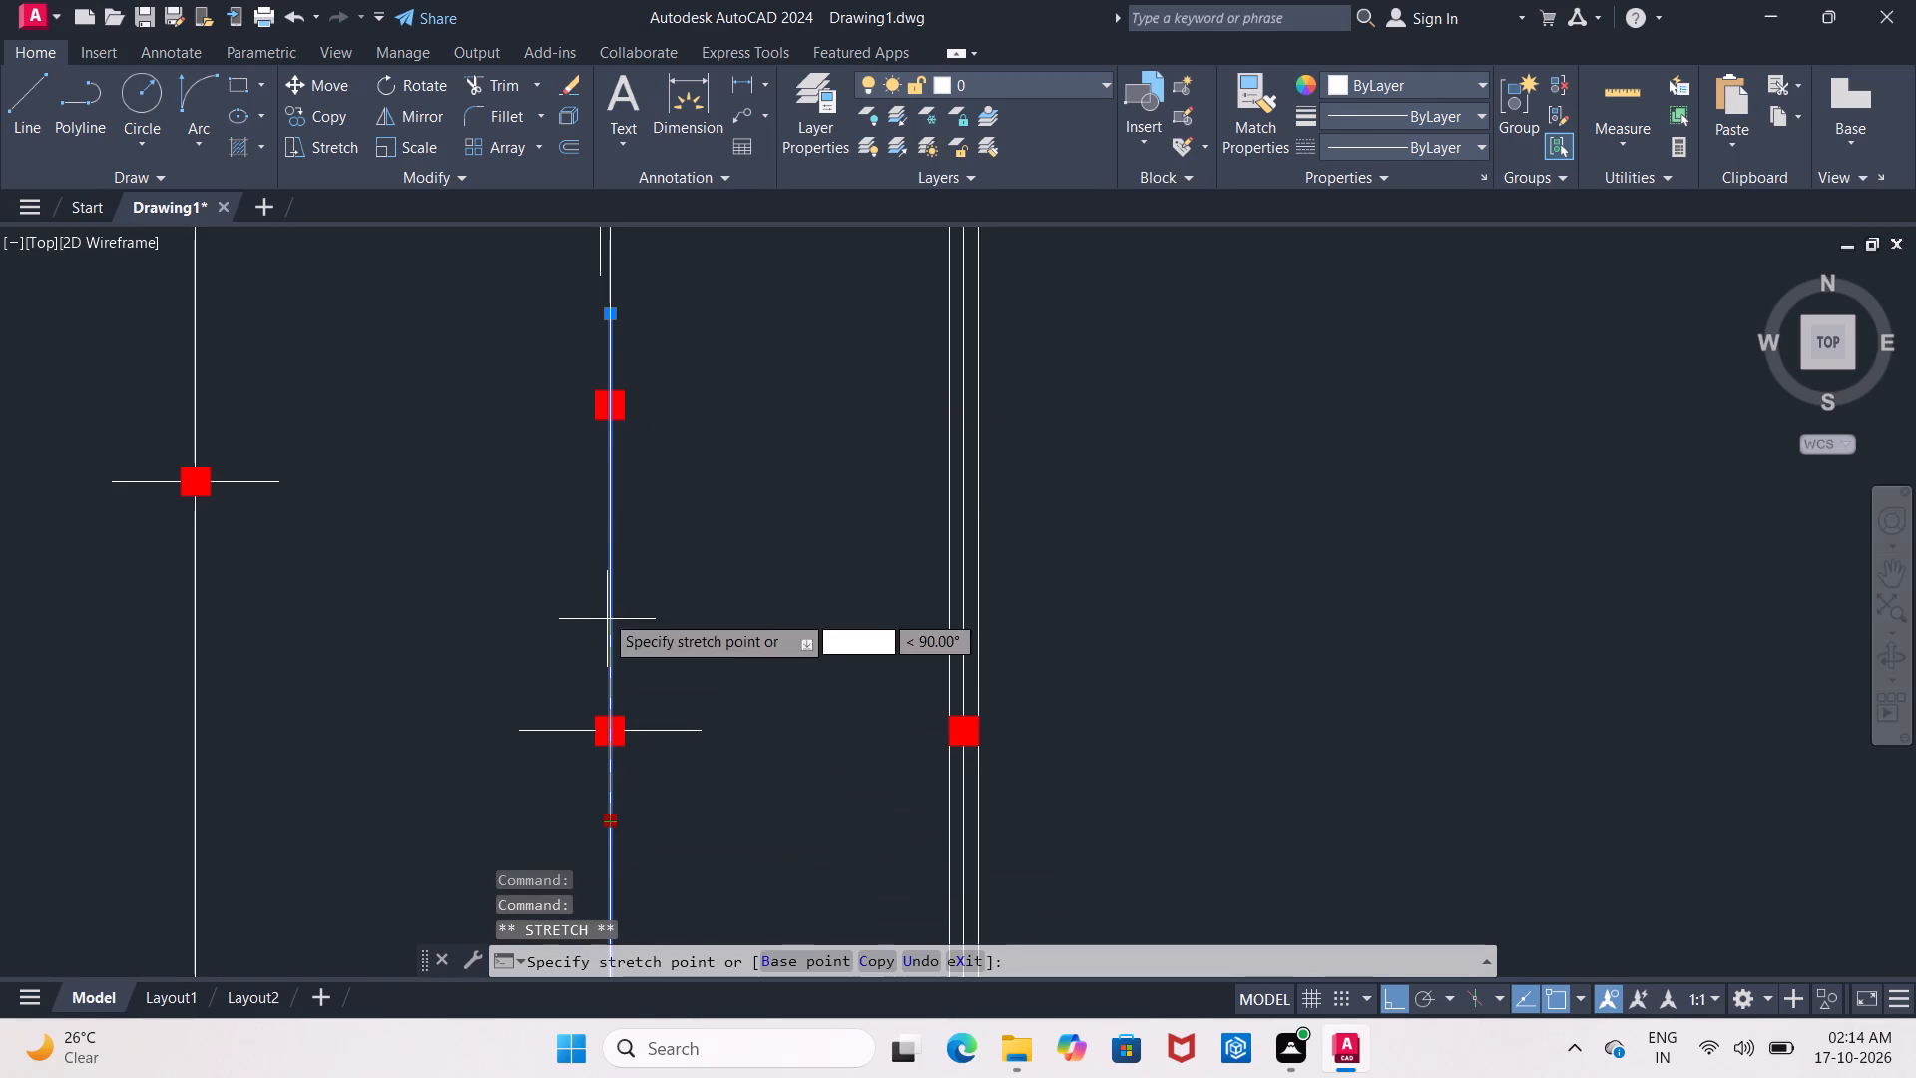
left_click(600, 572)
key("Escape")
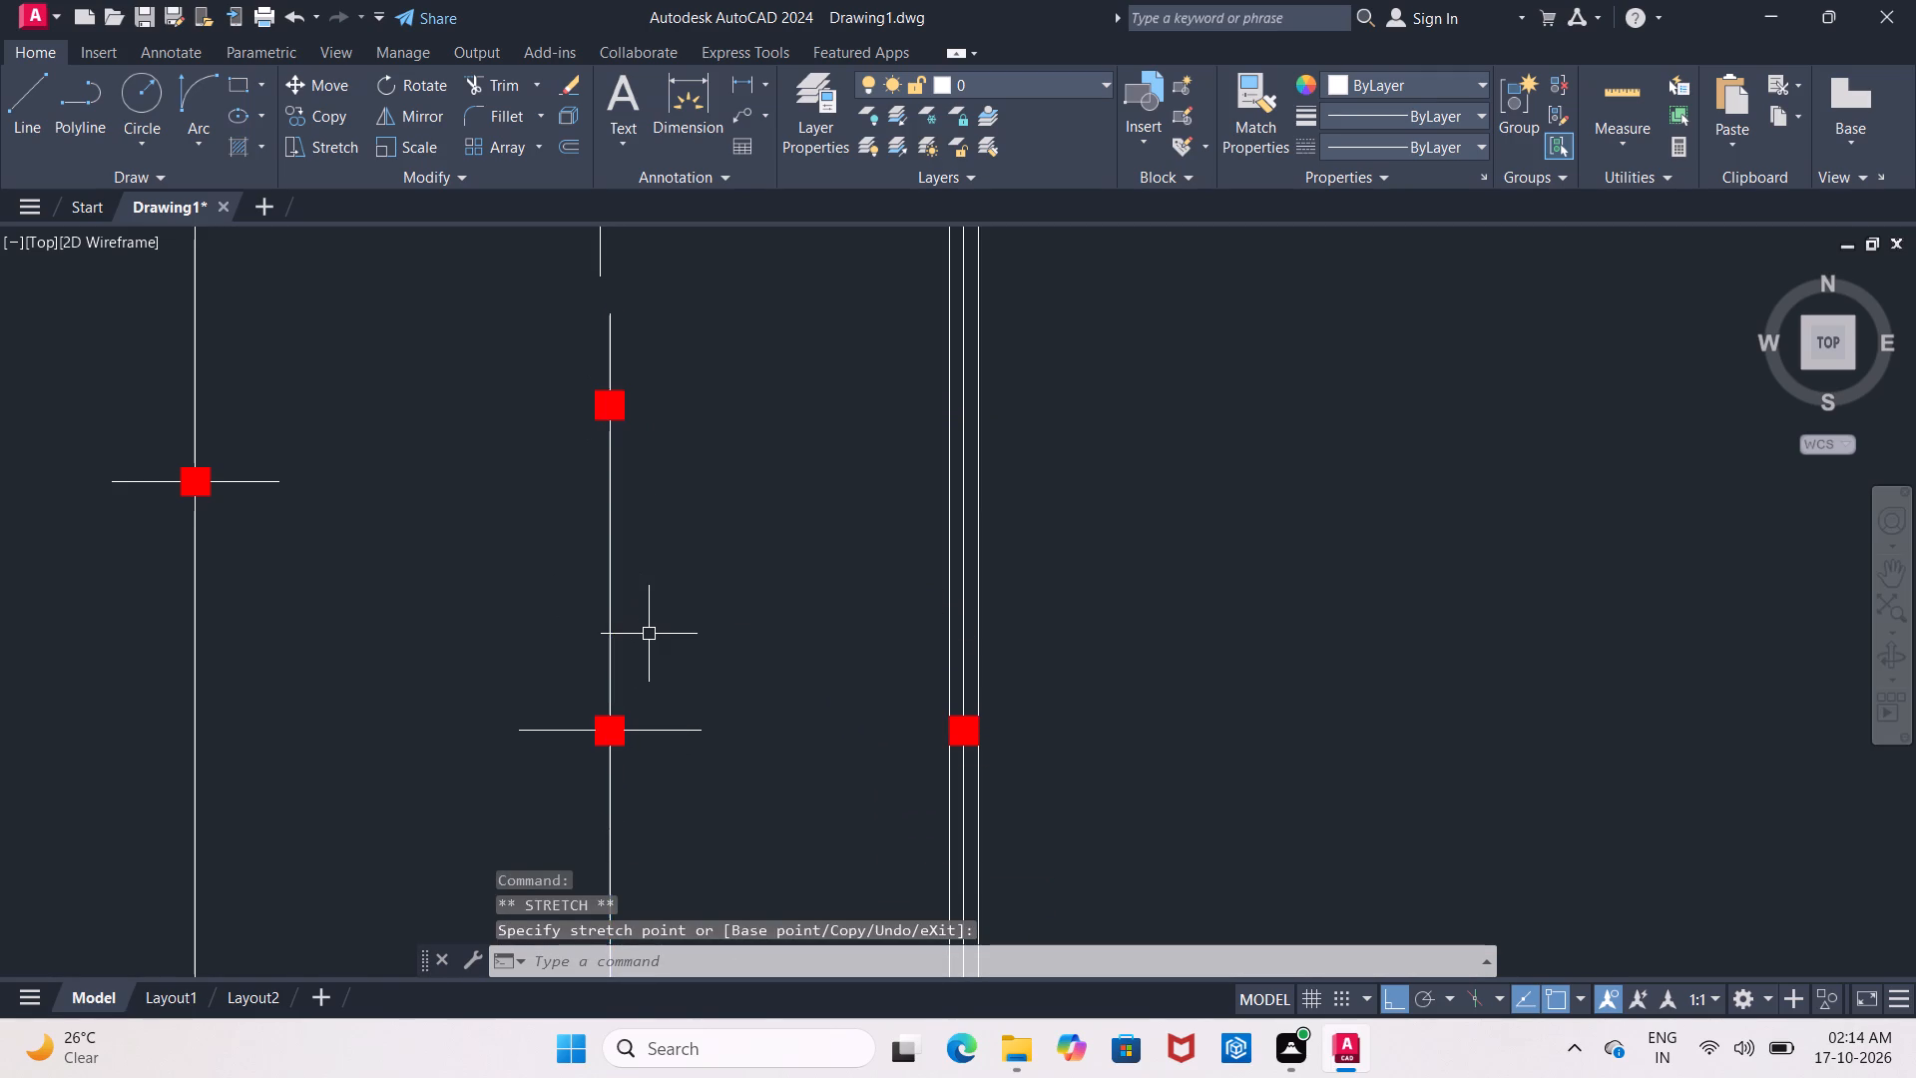
Trim the vertical centre line between this middle-row column and the next column above it.
type("TR")
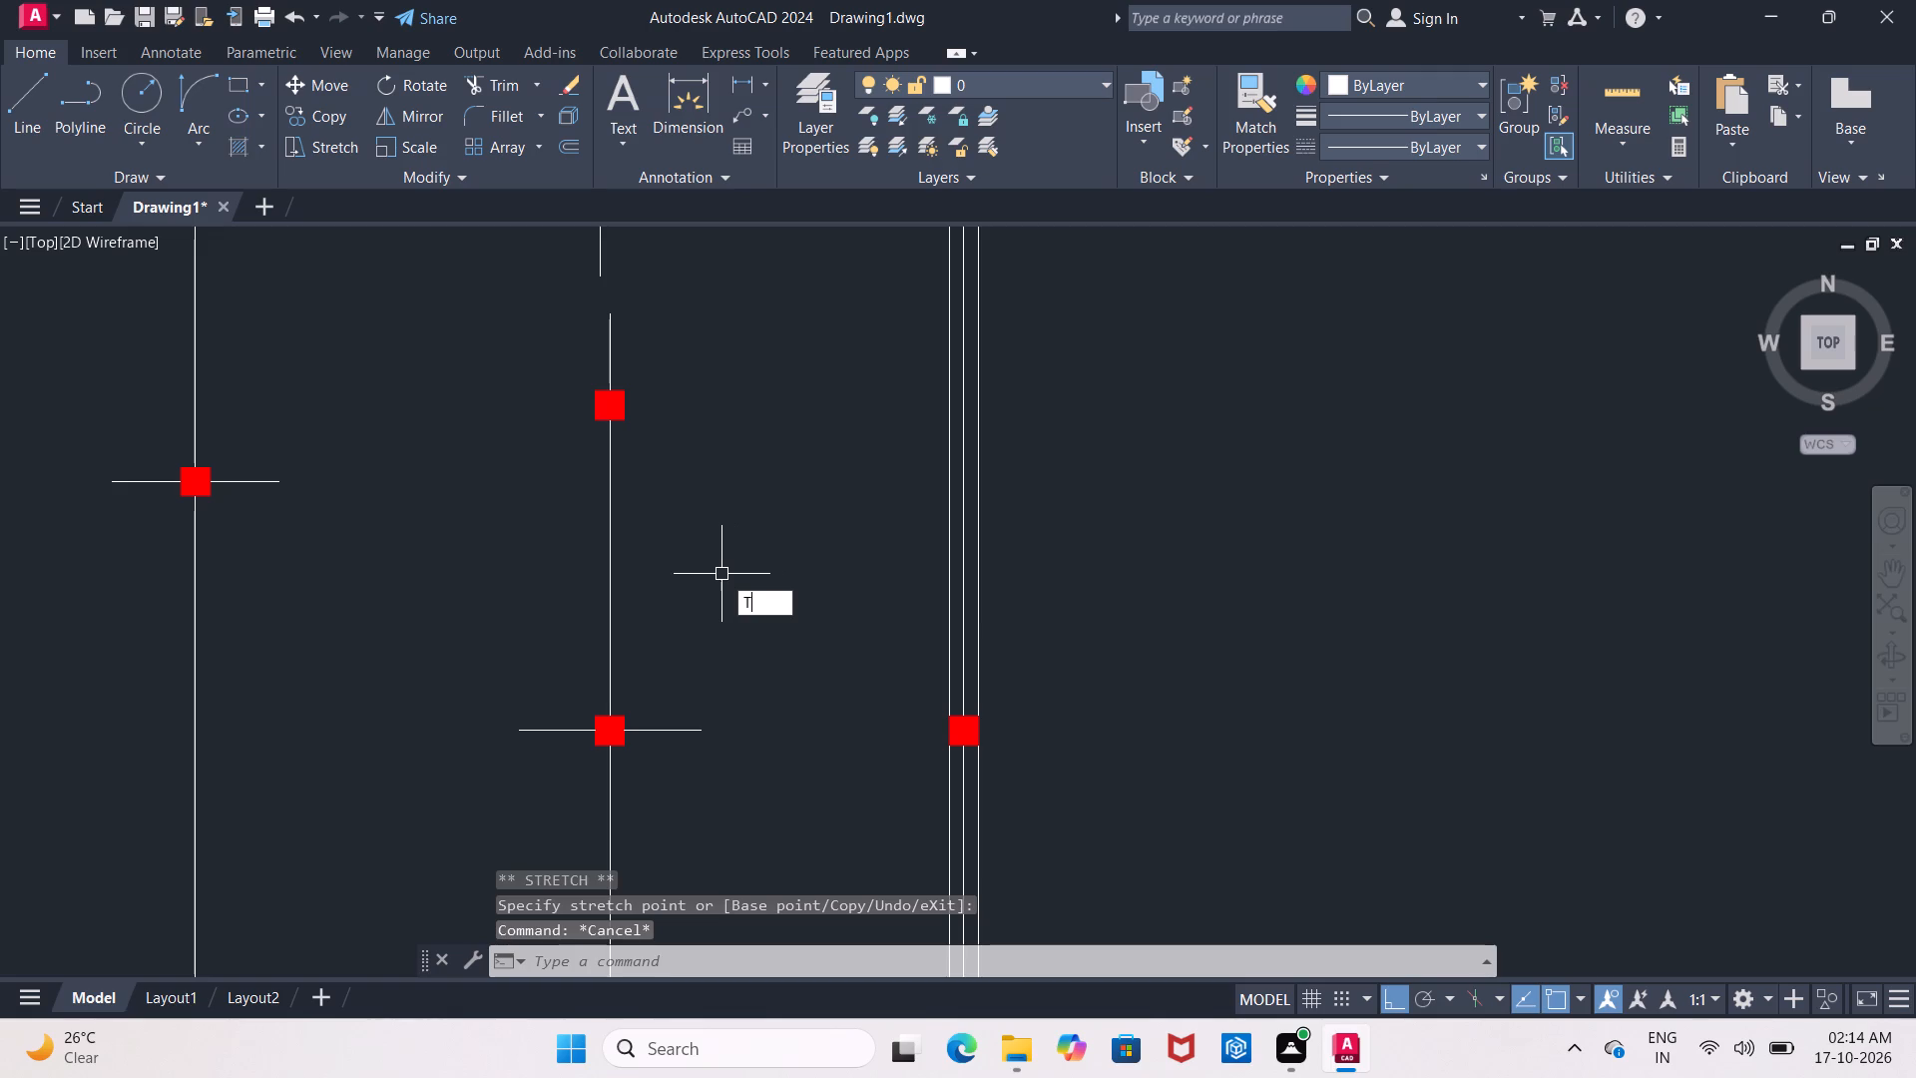
key("Return")
key("Return")
left_click_drag(547, 542, 663, 561)
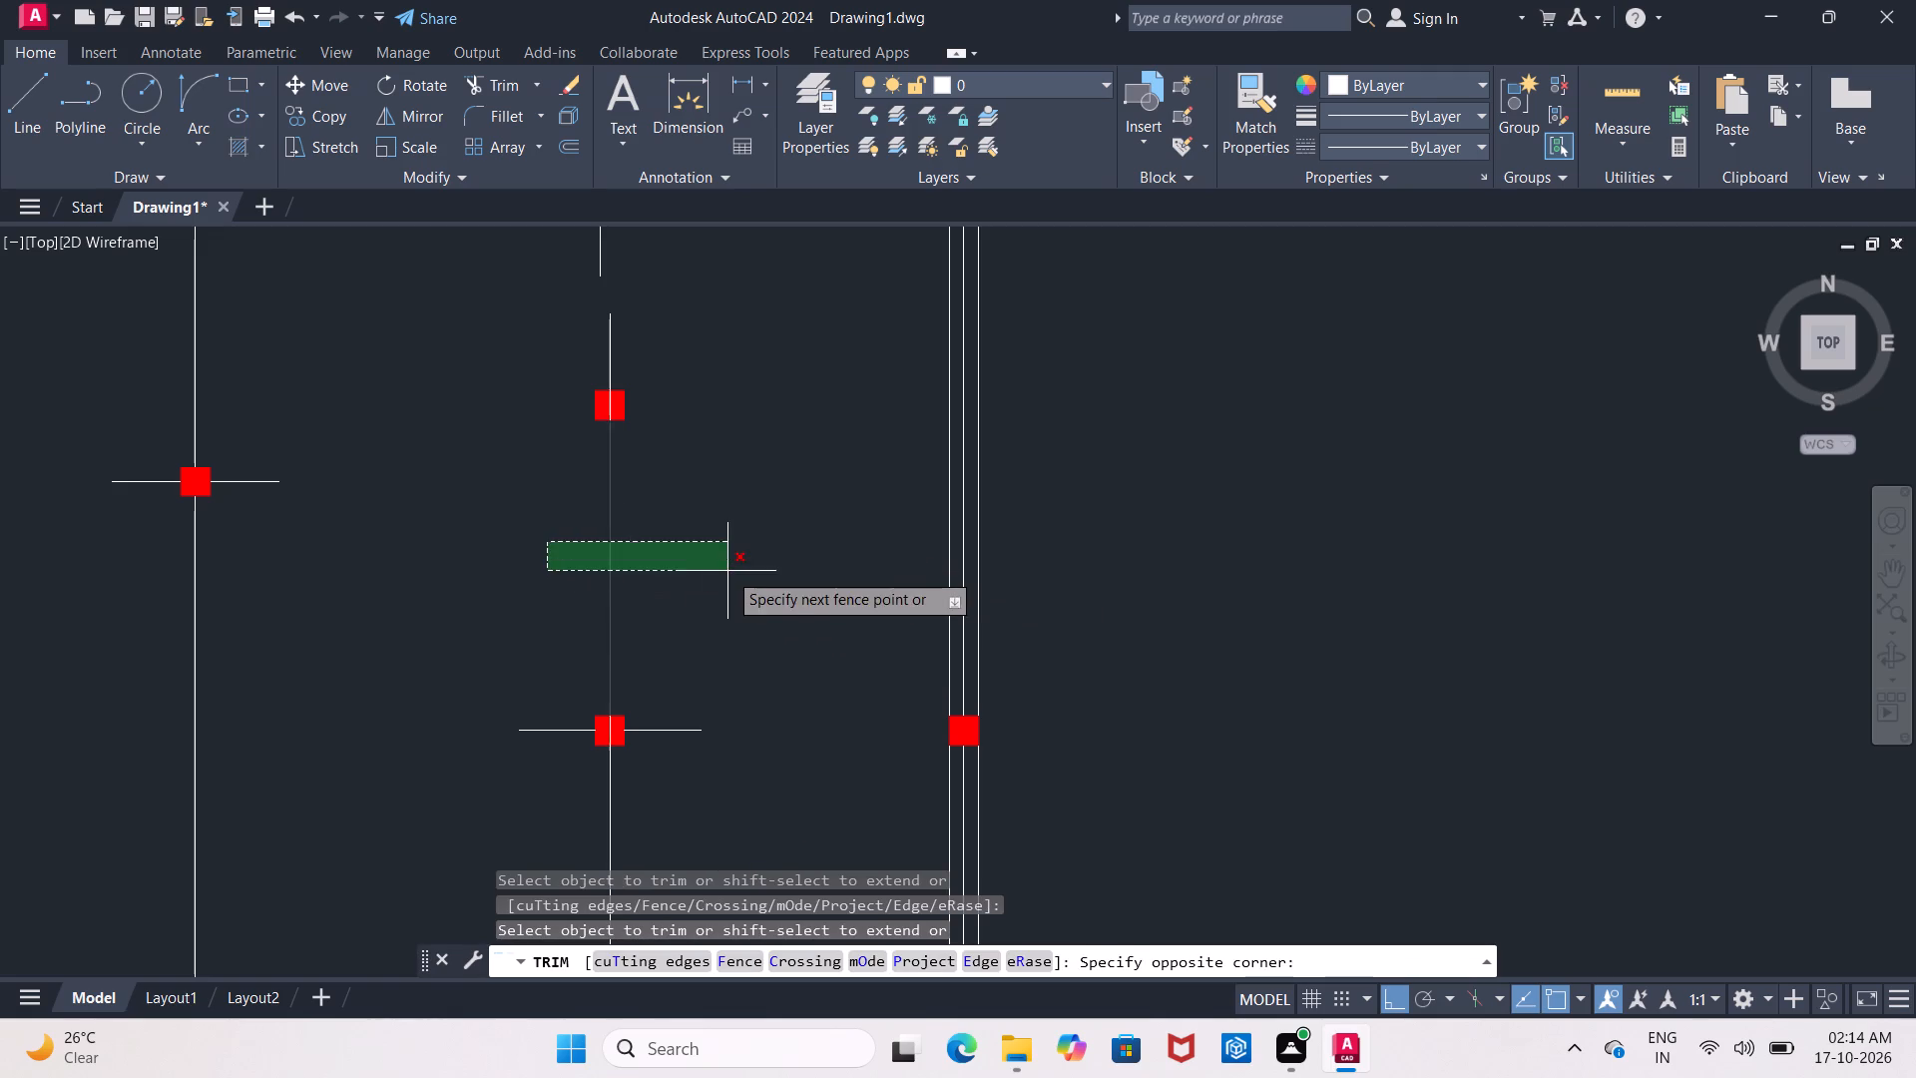
left_click(727, 571)
key("Escape")
key("grave")
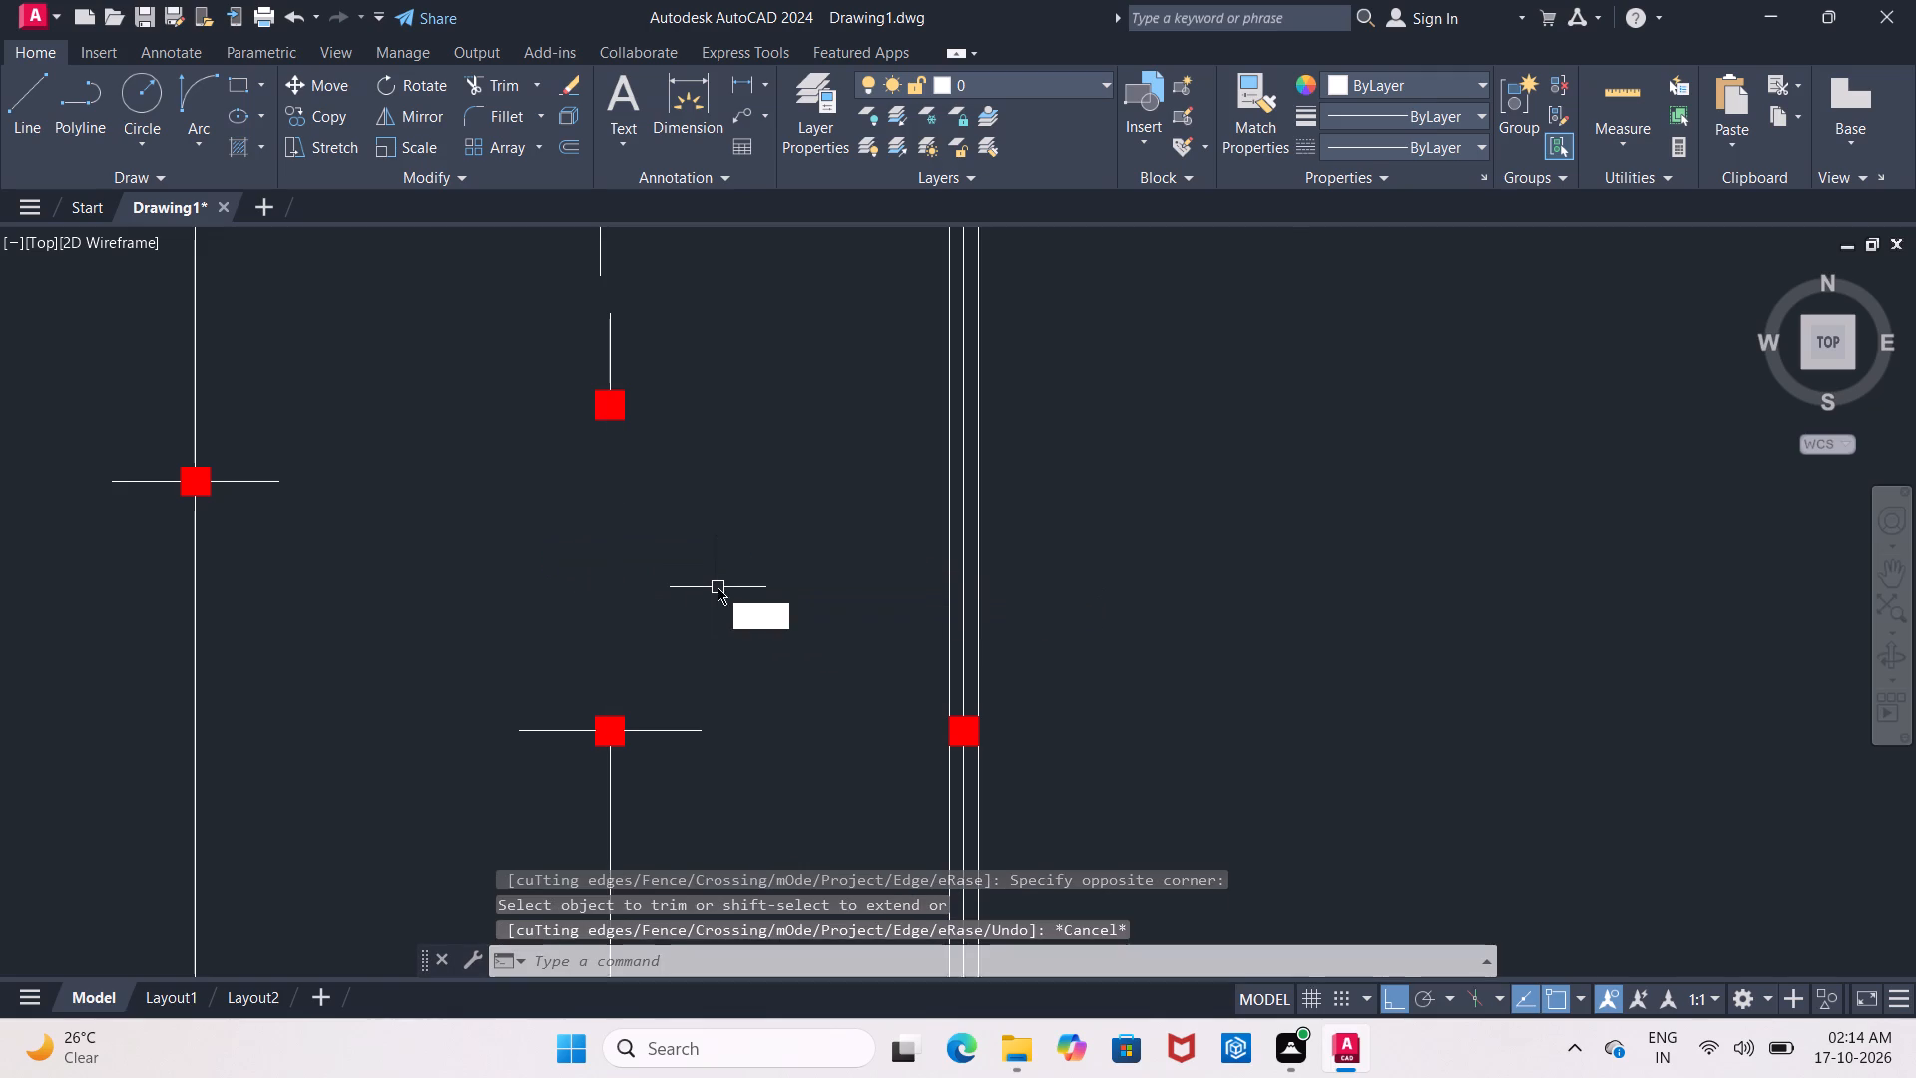
key("Escape")
Stretch the top end of the lower column's vertical centre line 2' upward.
left_click(613, 800)
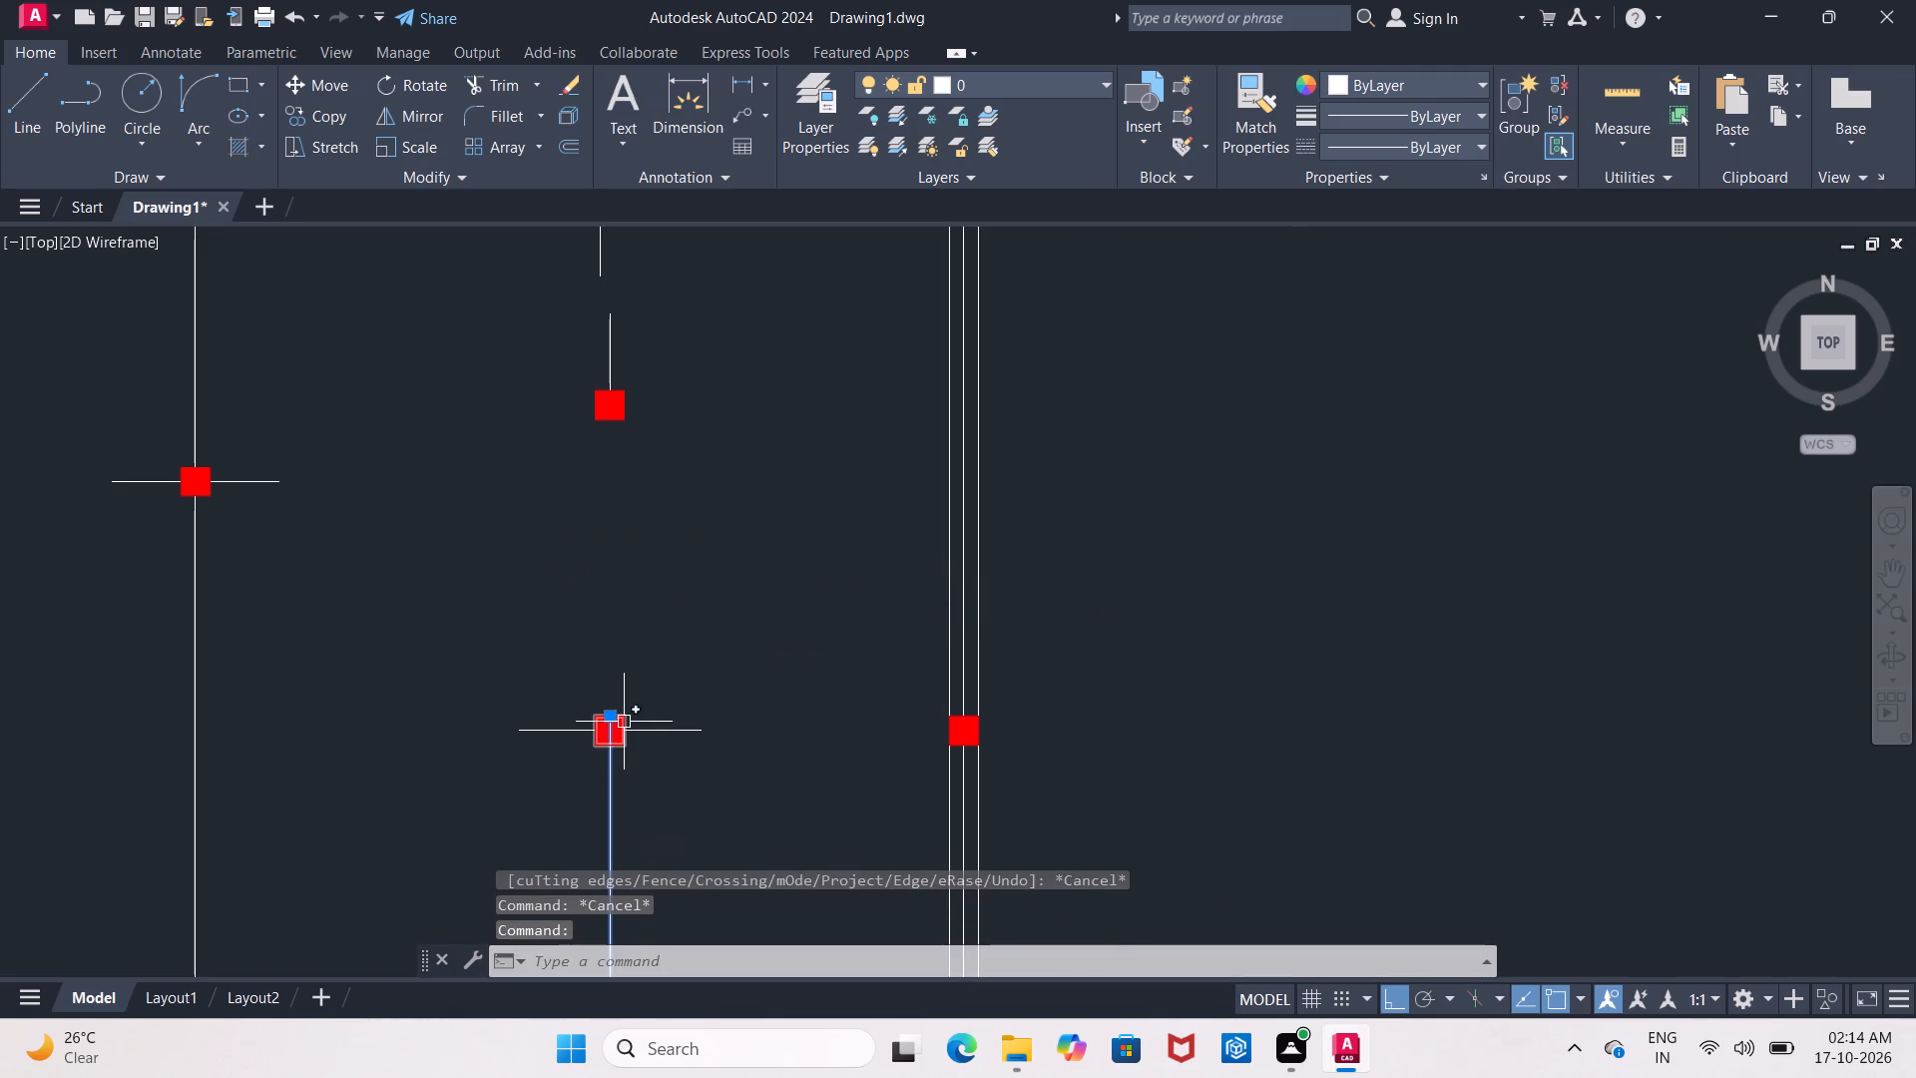
left_click(613, 714)
type("2'")
key("Return")
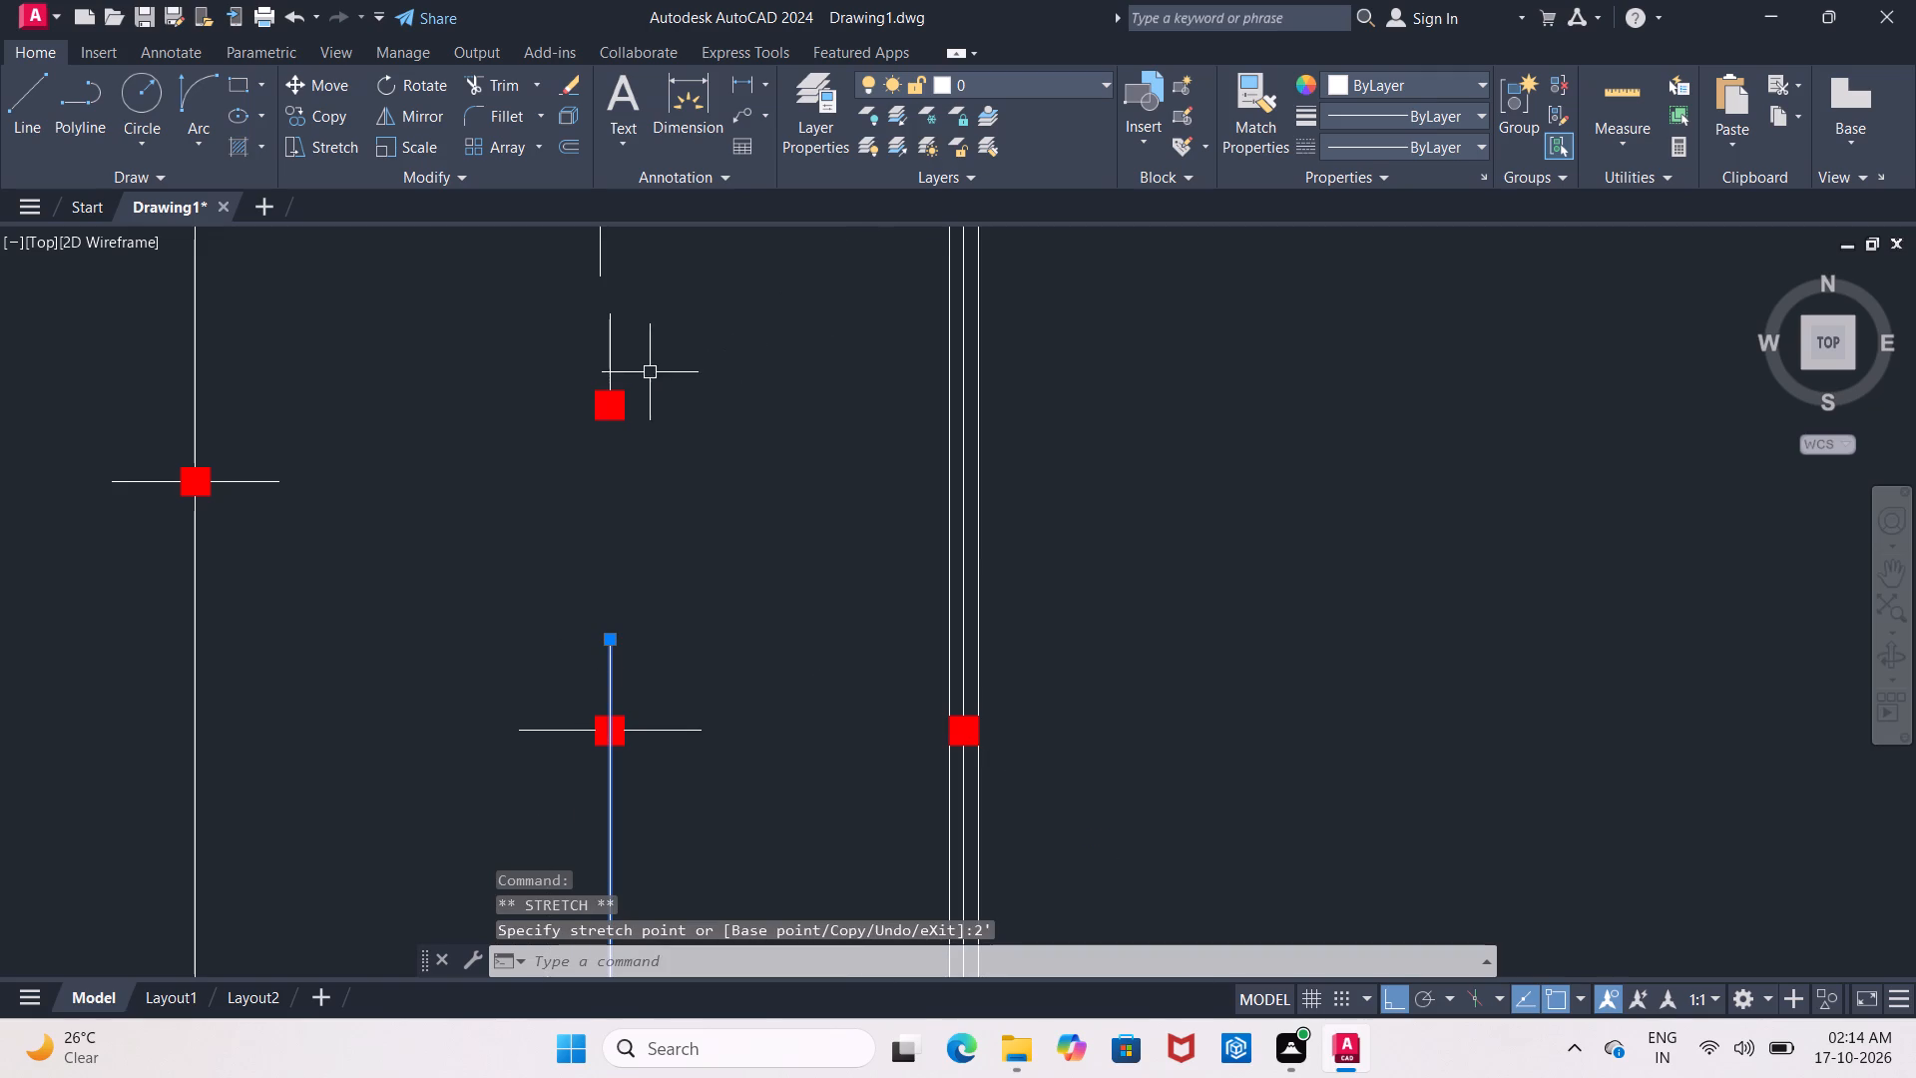
Stretch the bottom end of the upper column's vertical centre line 2' downward.
left_click(611, 367)
left_click_drag(611, 422, 611, 435)
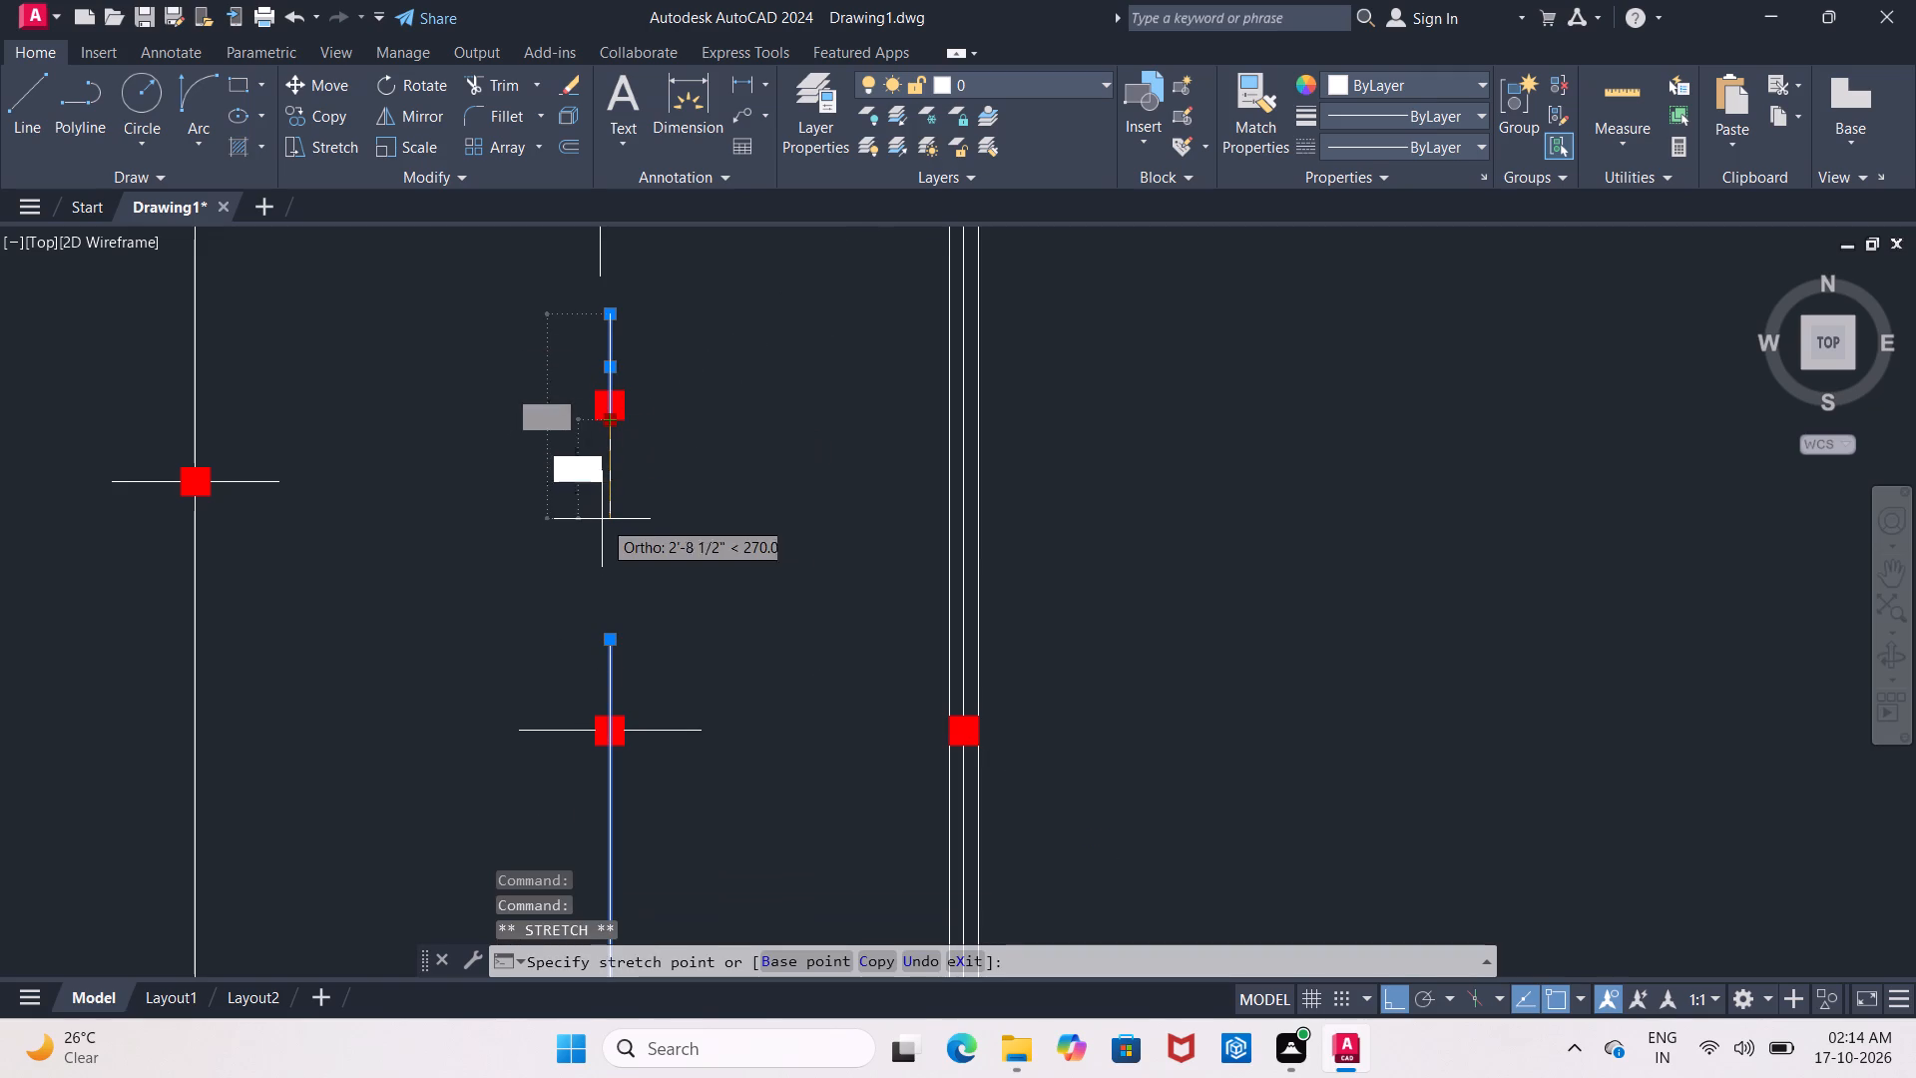
type("2'")
key("Return")
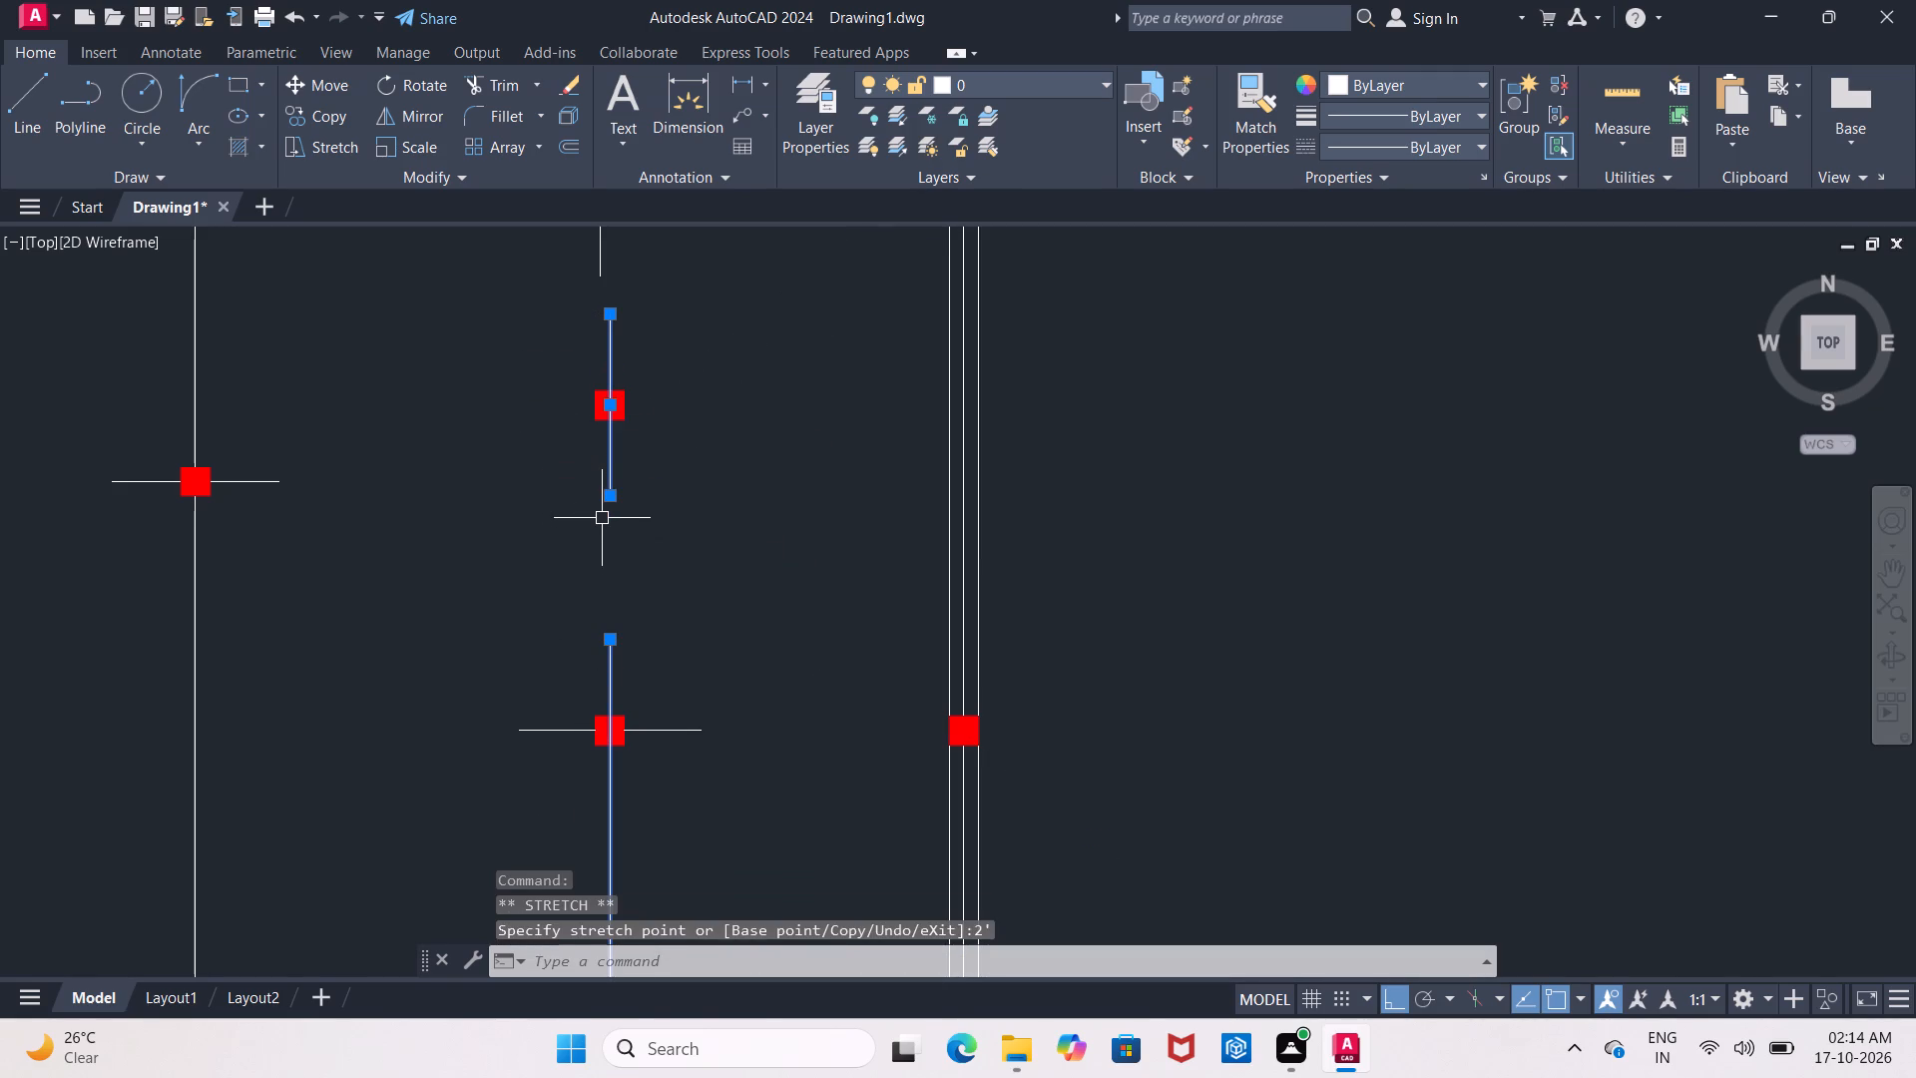
key("Escape")
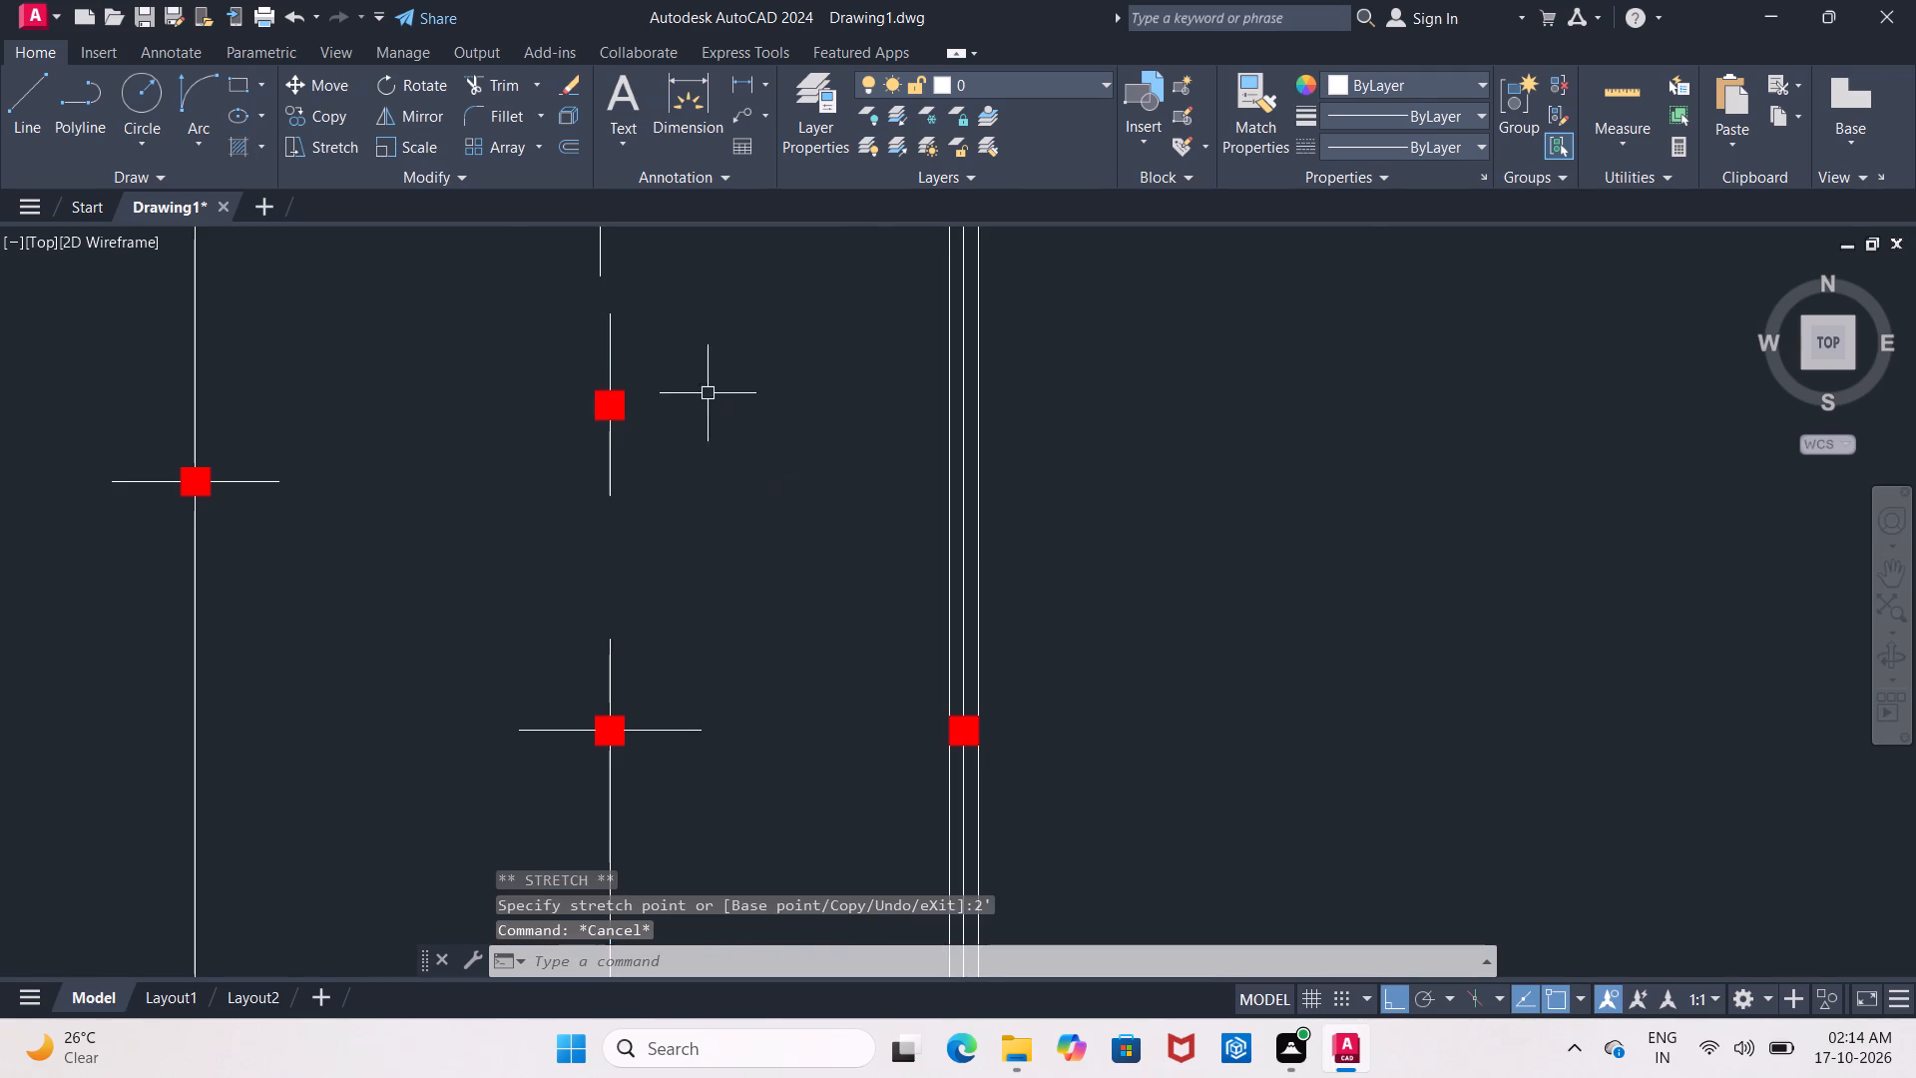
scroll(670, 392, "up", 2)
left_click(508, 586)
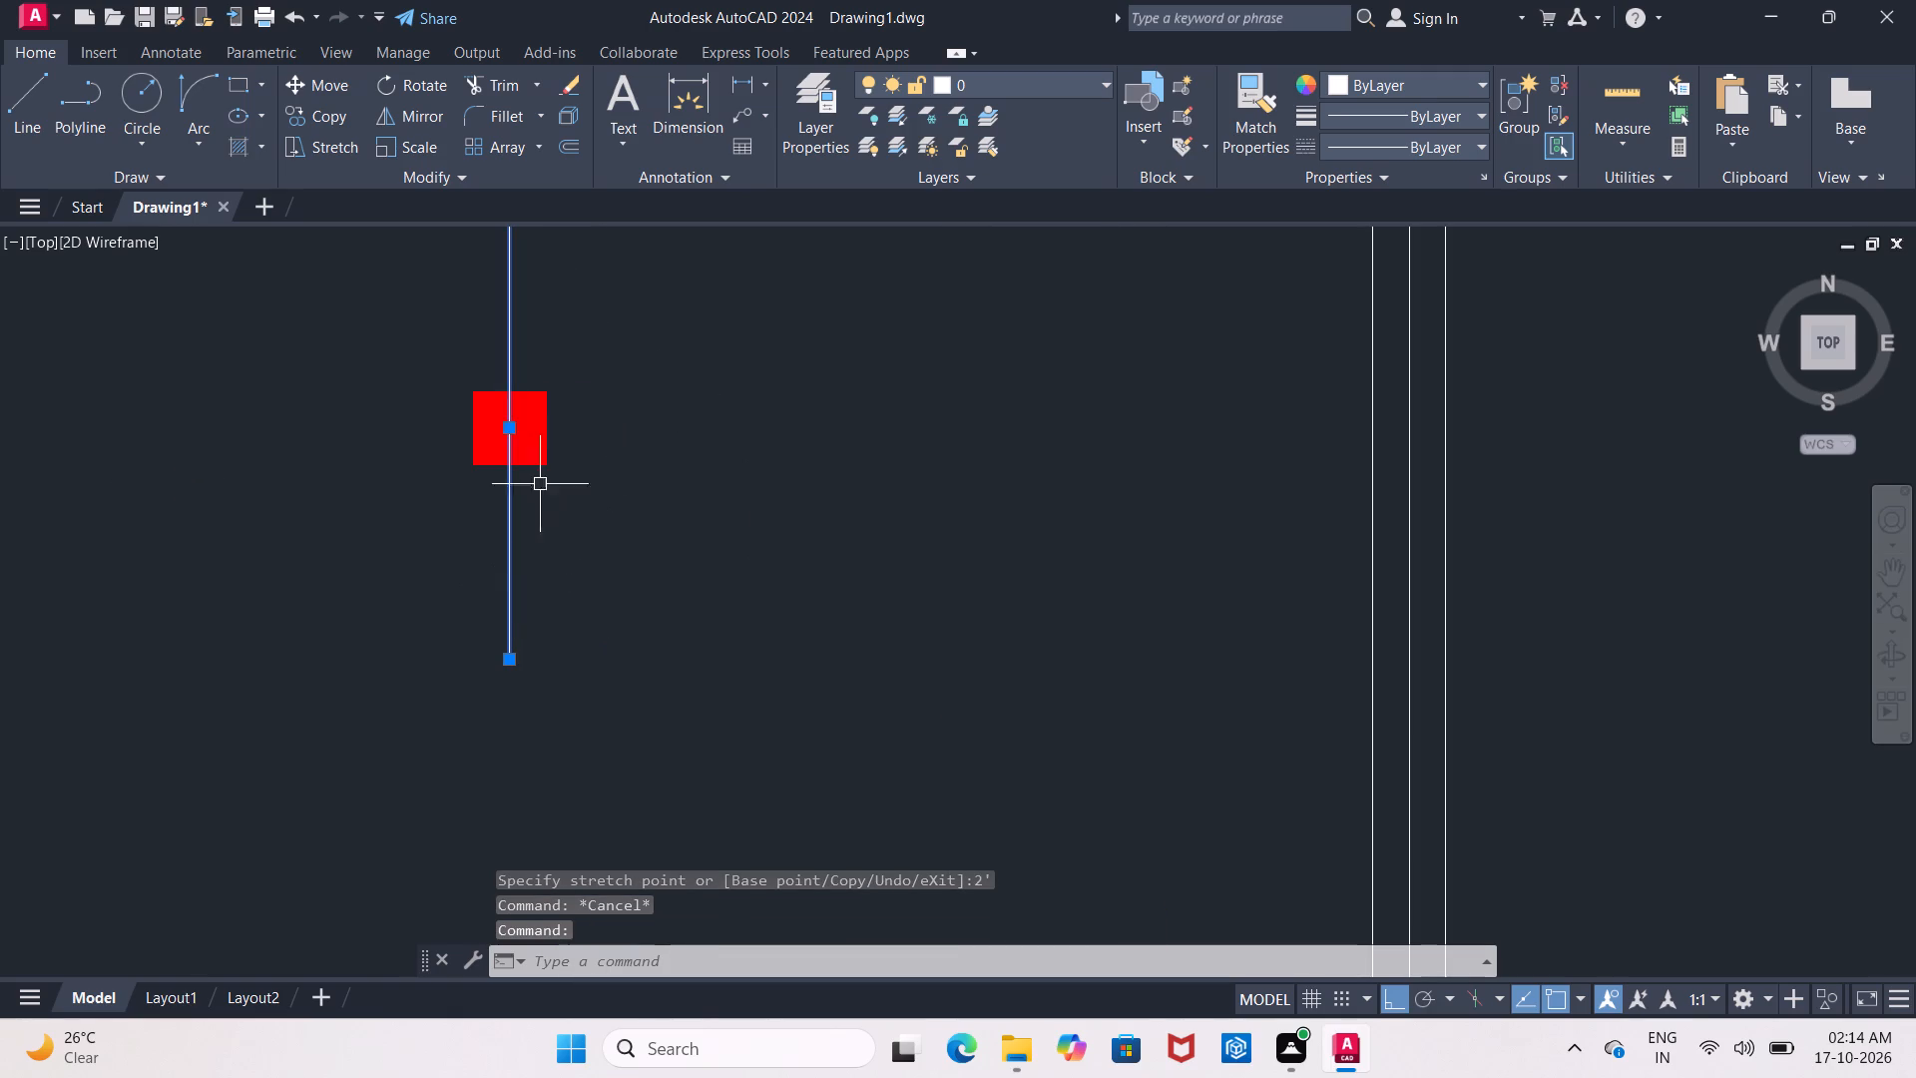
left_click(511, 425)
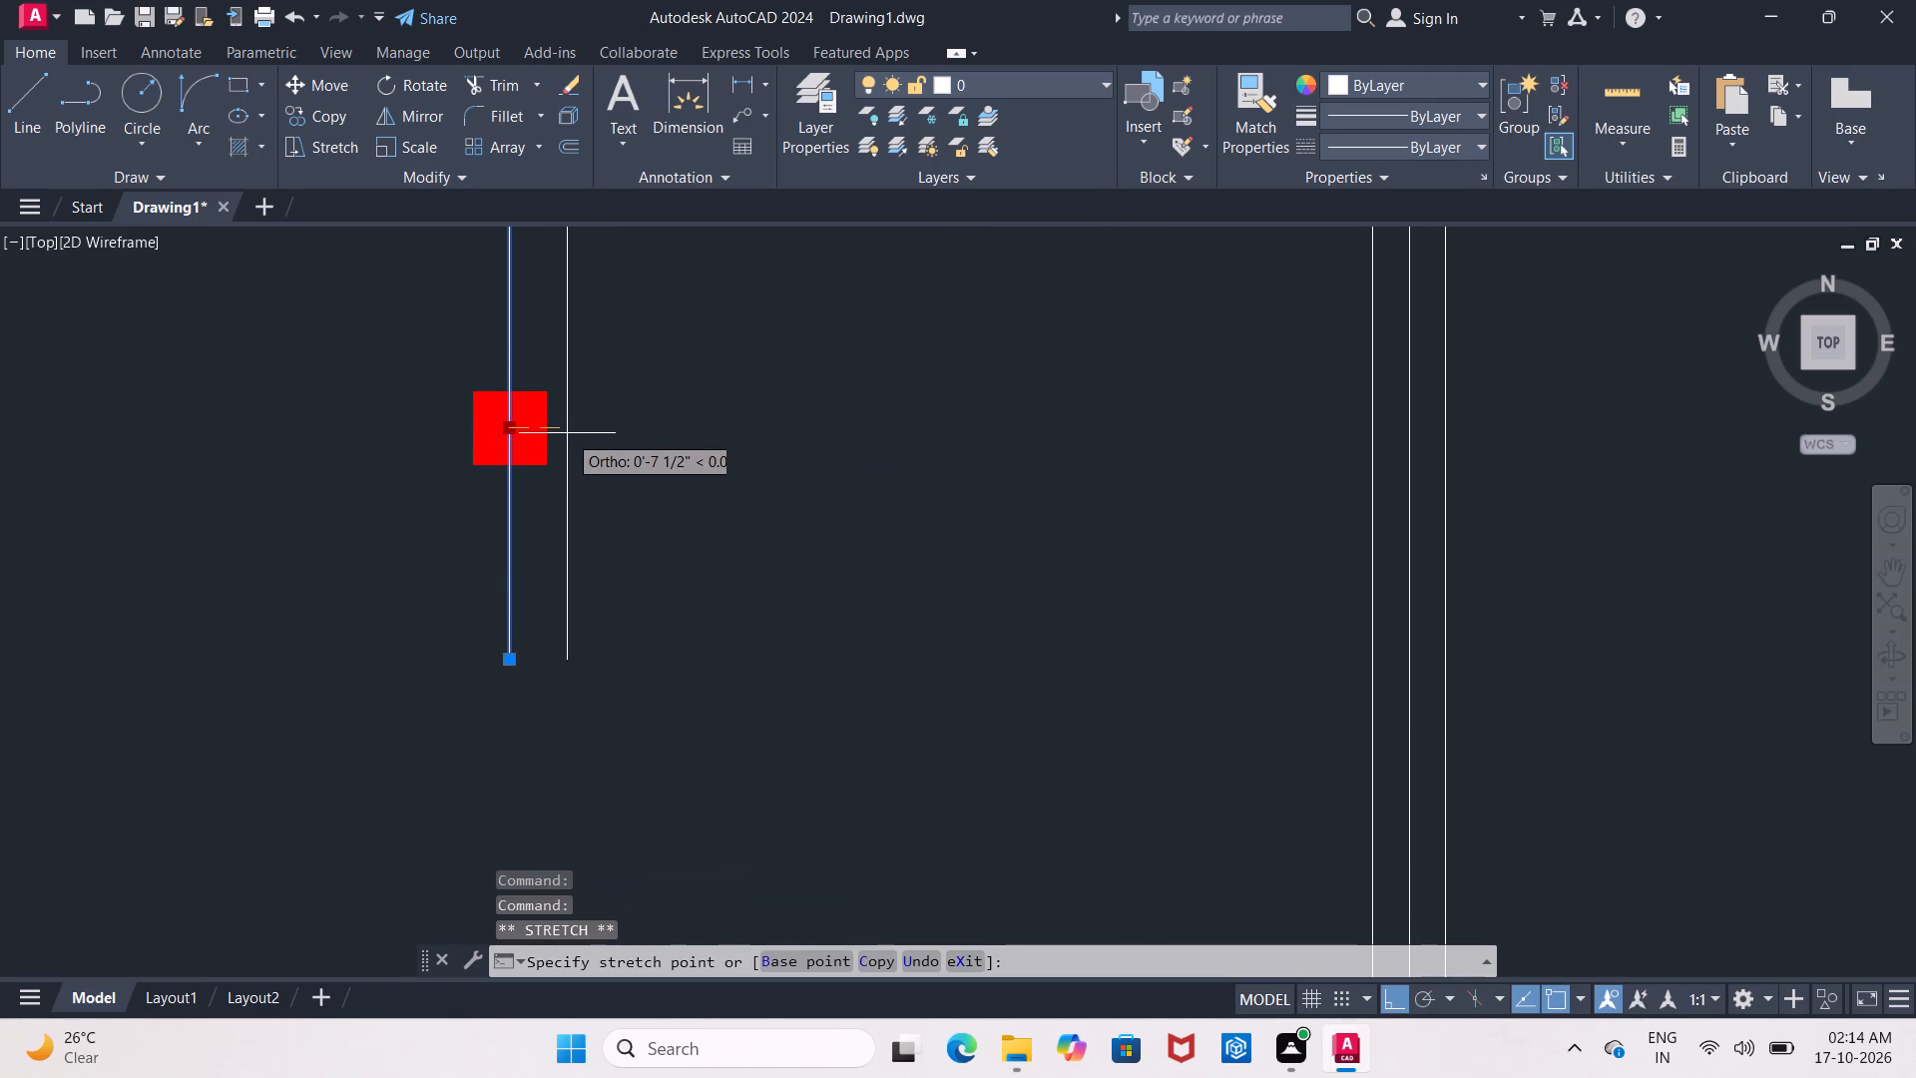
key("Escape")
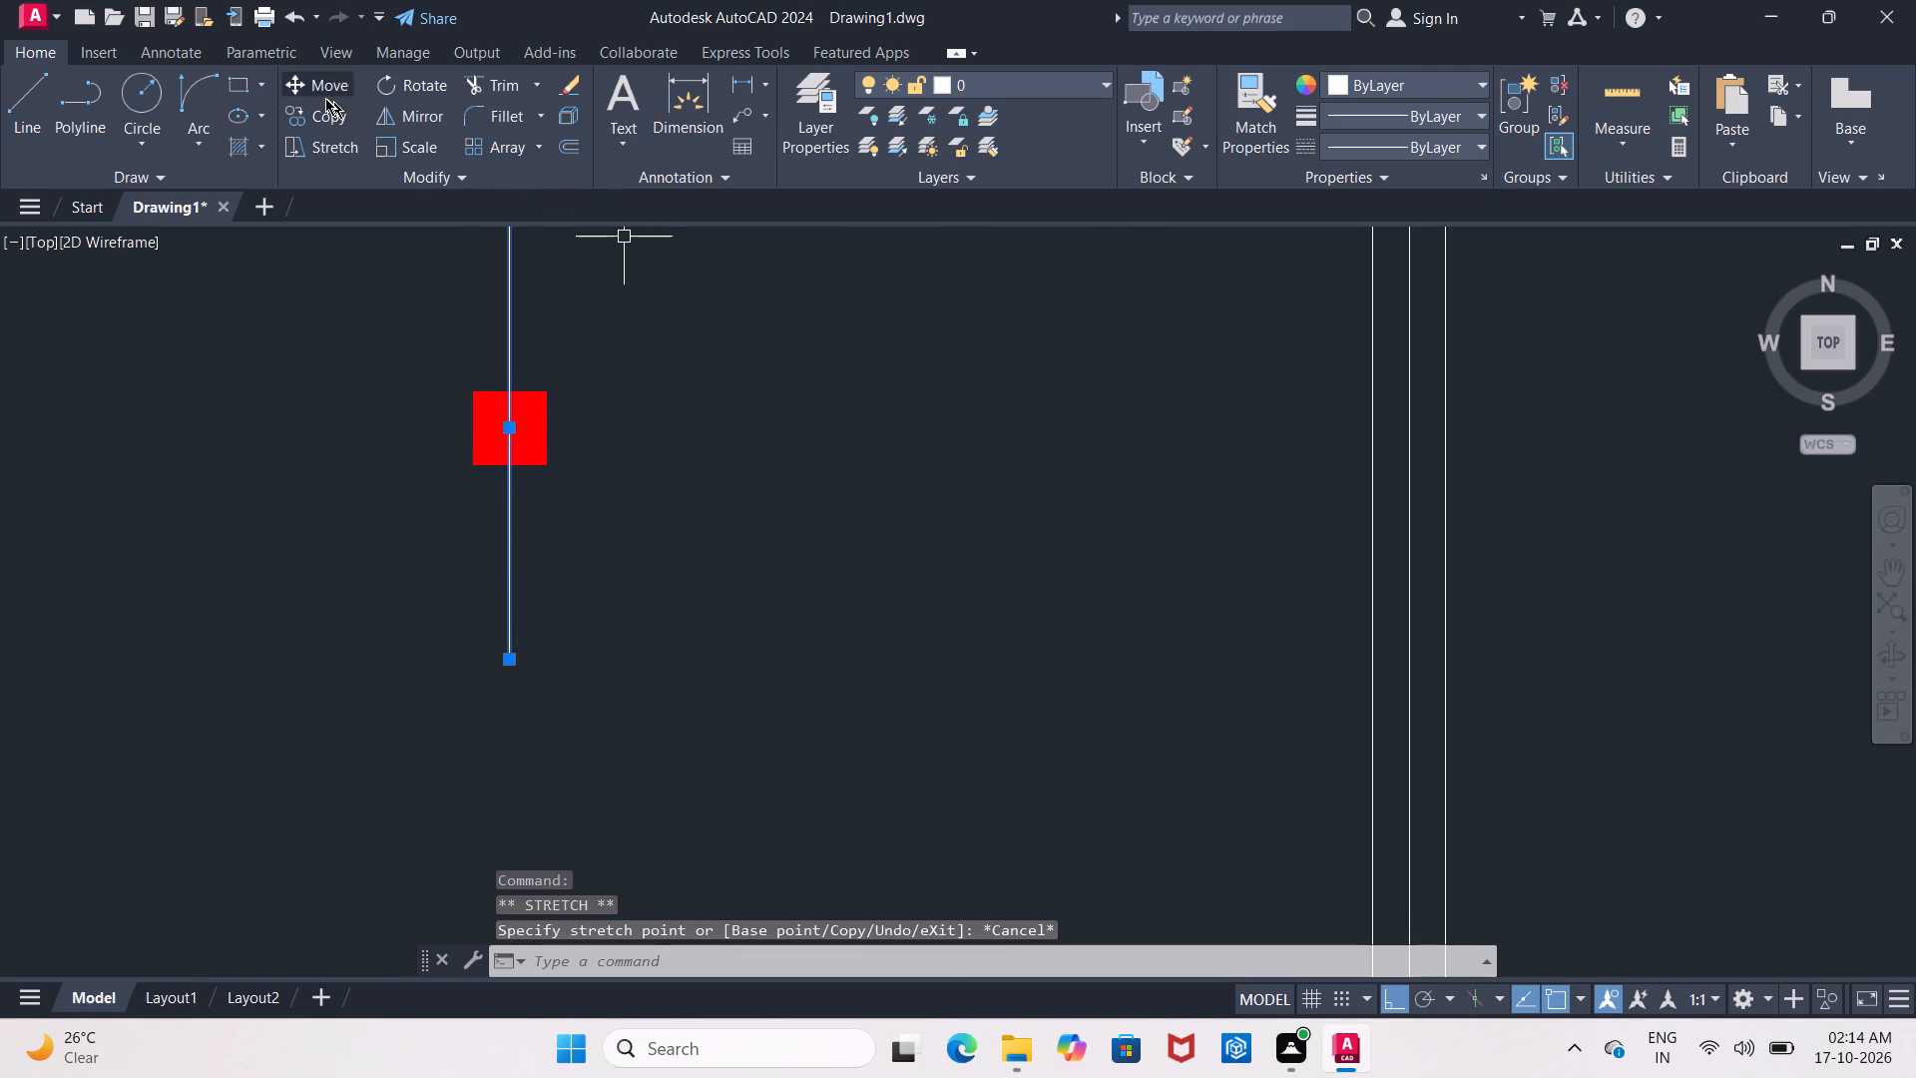
Draw a 2'4.5" horizontal line to the right from the centre of the upper column.
left_click(48, 103)
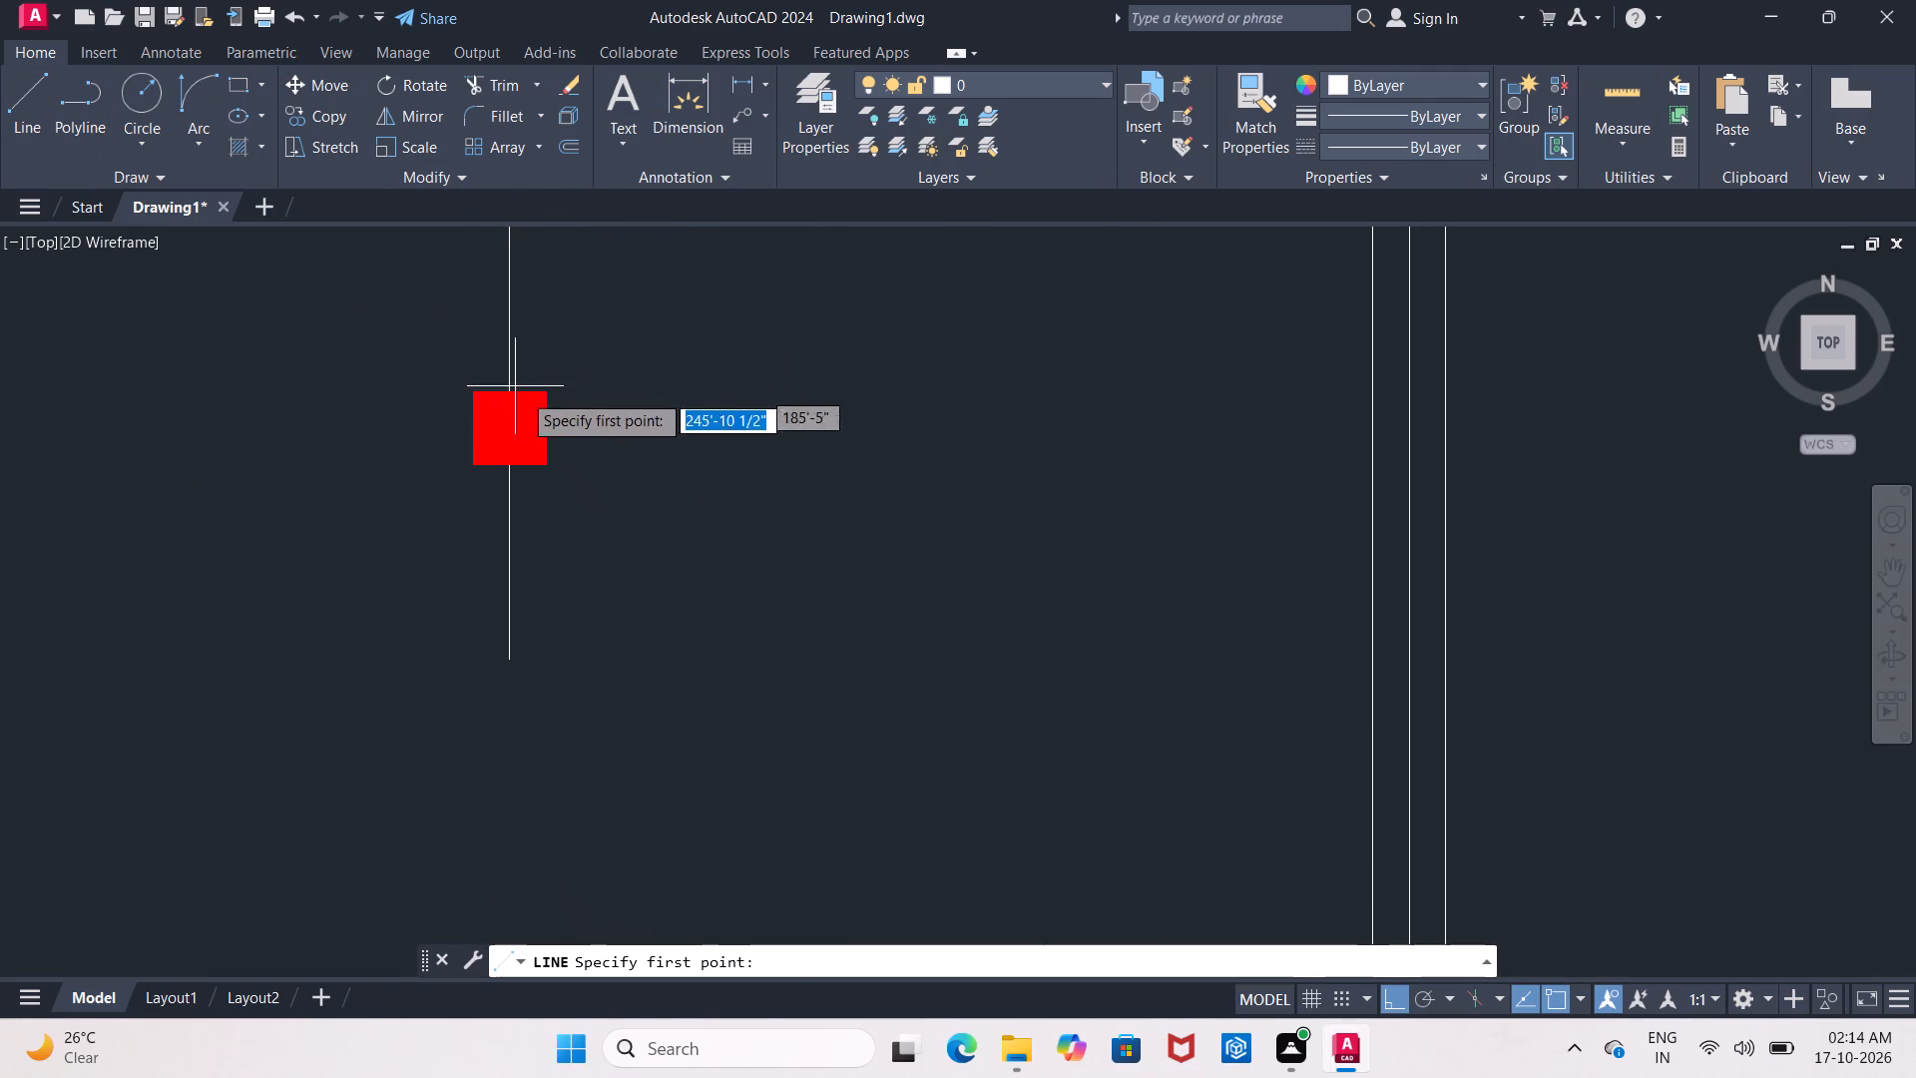
left_click(510, 430)
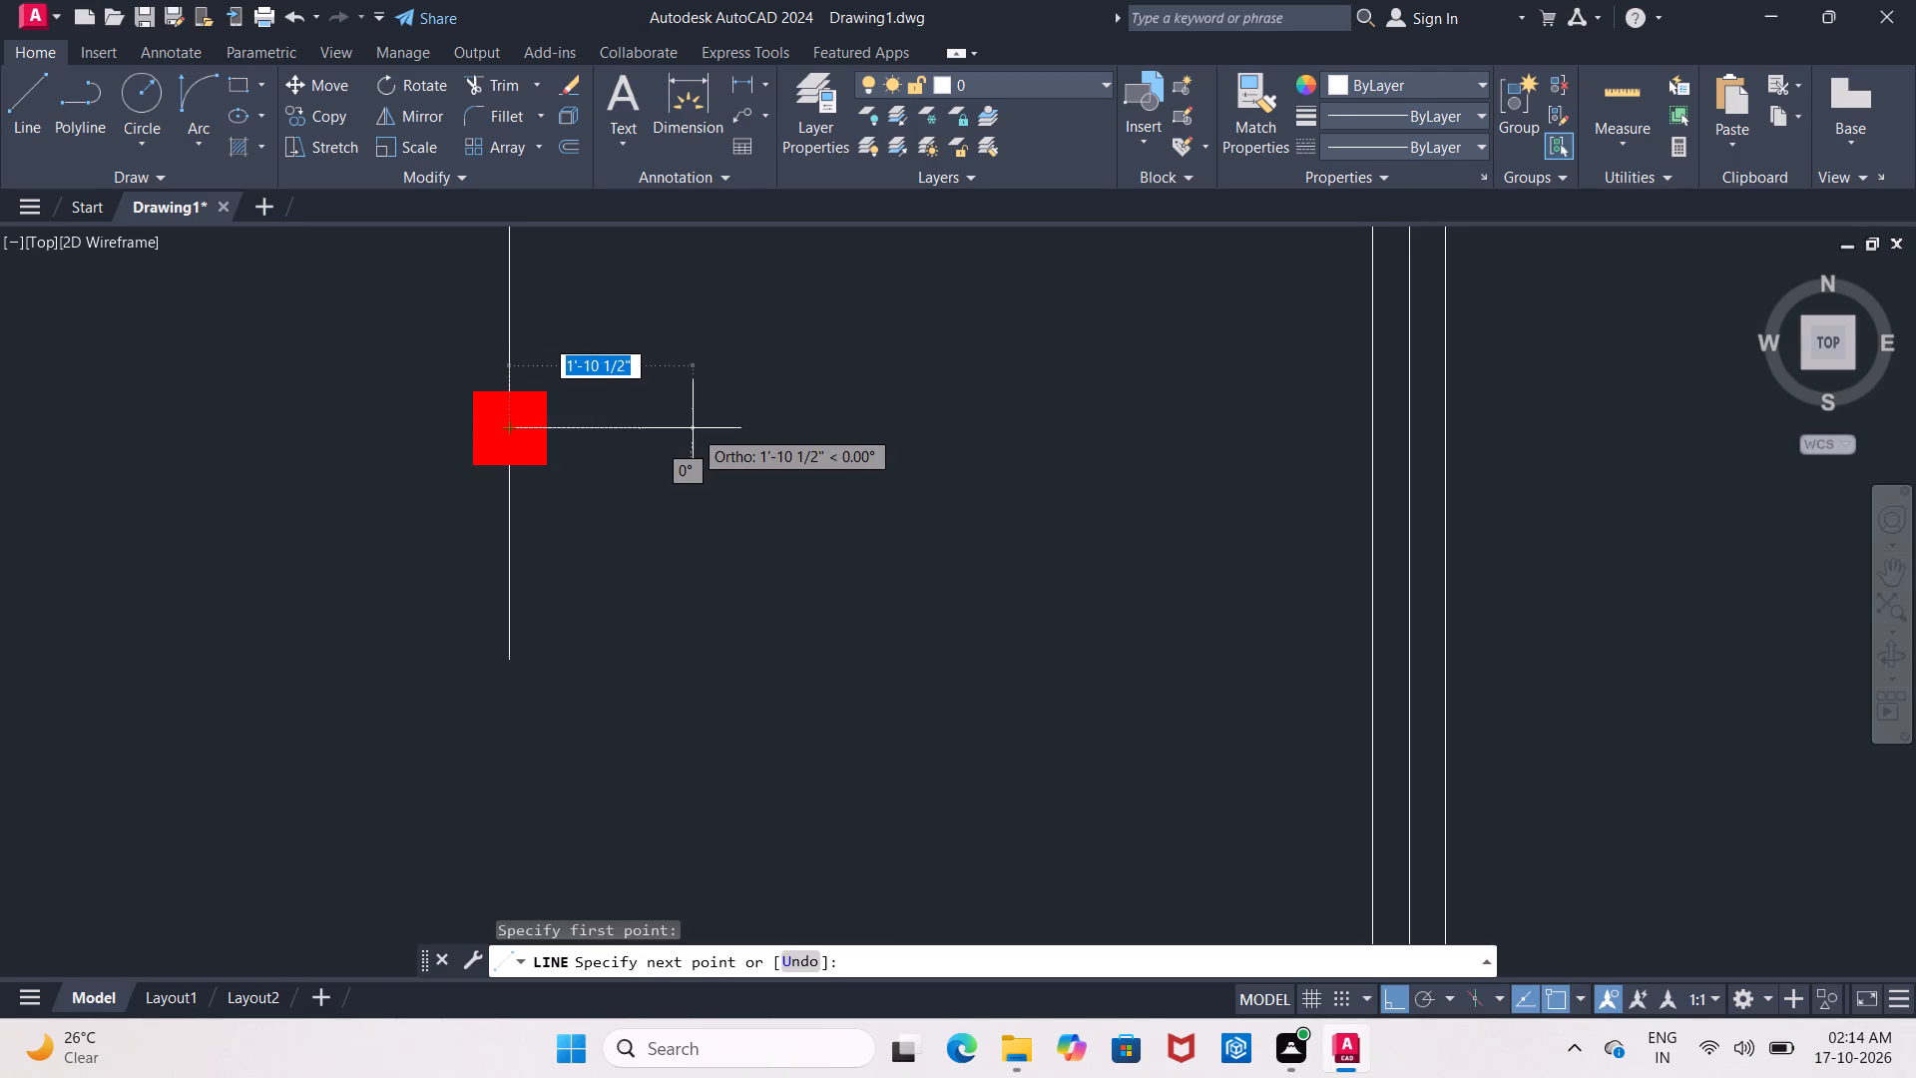
key("2")
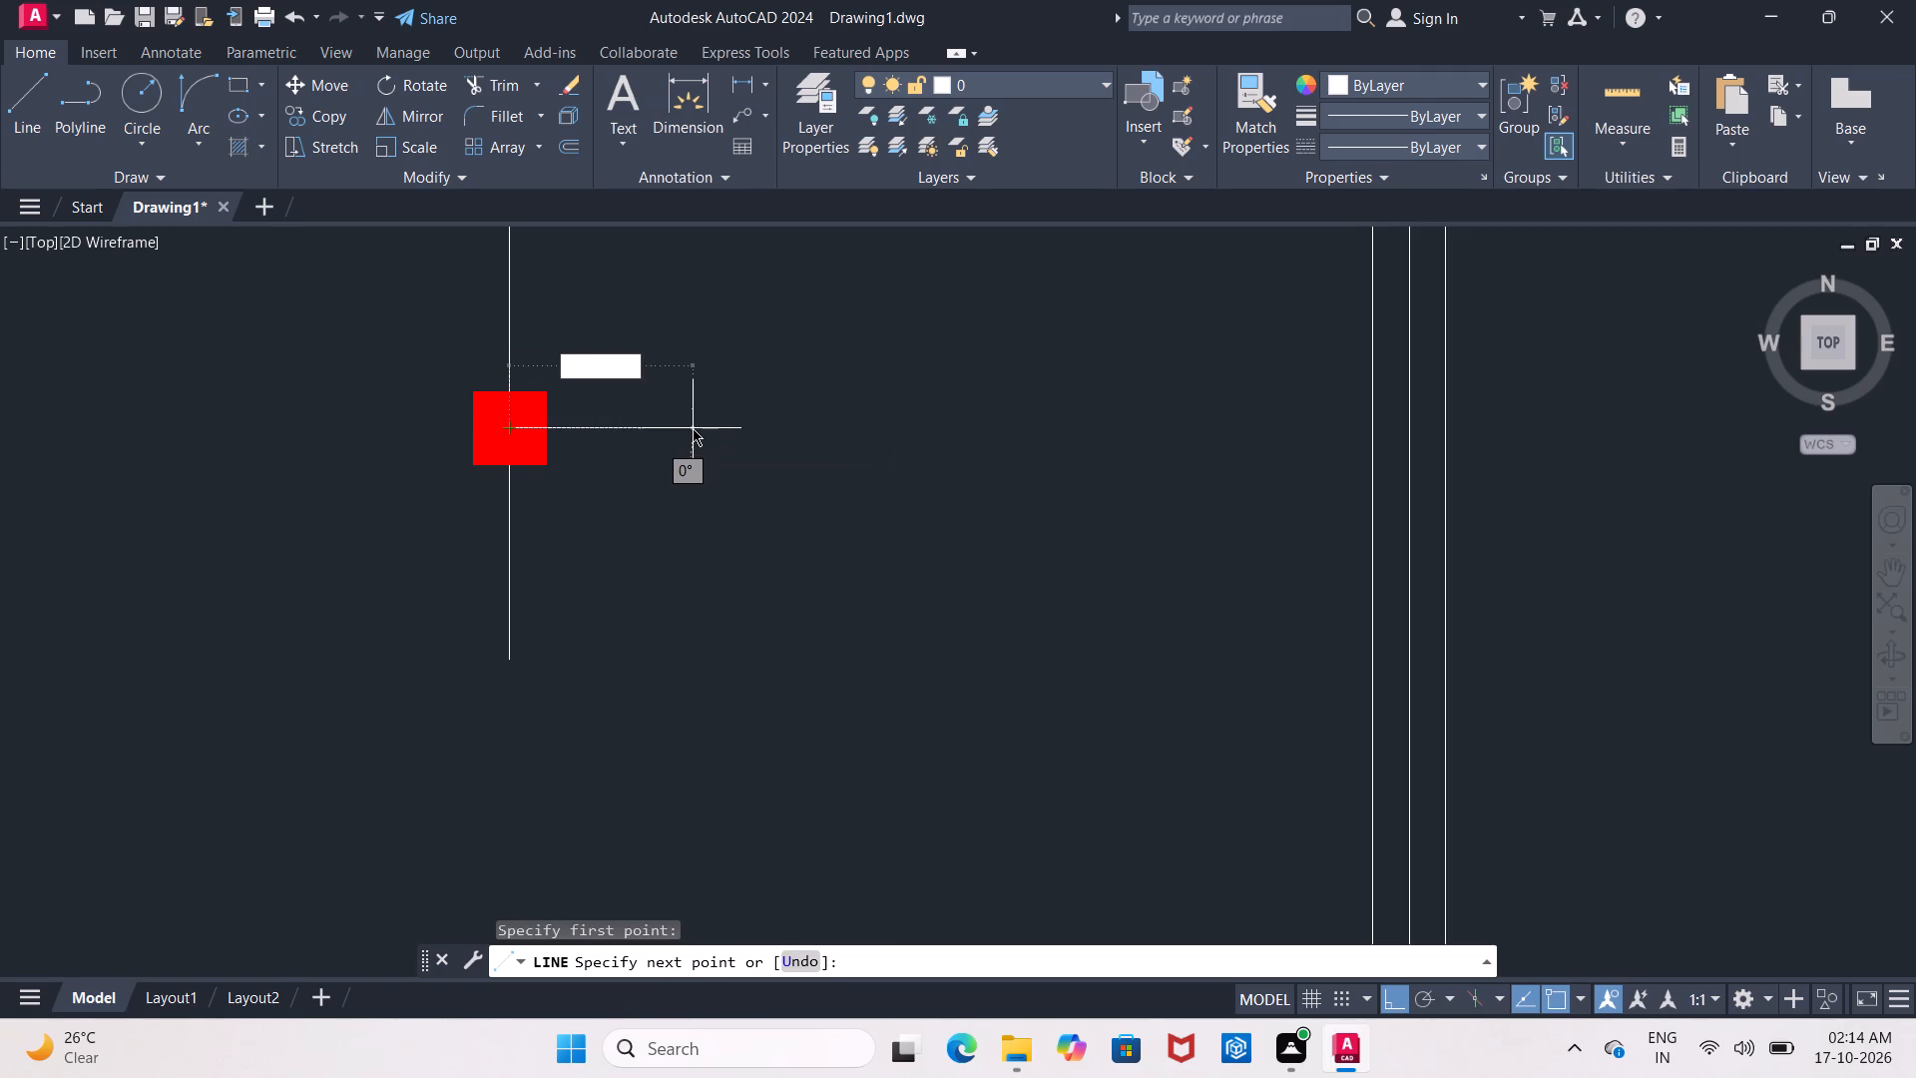
key("apostrophe")
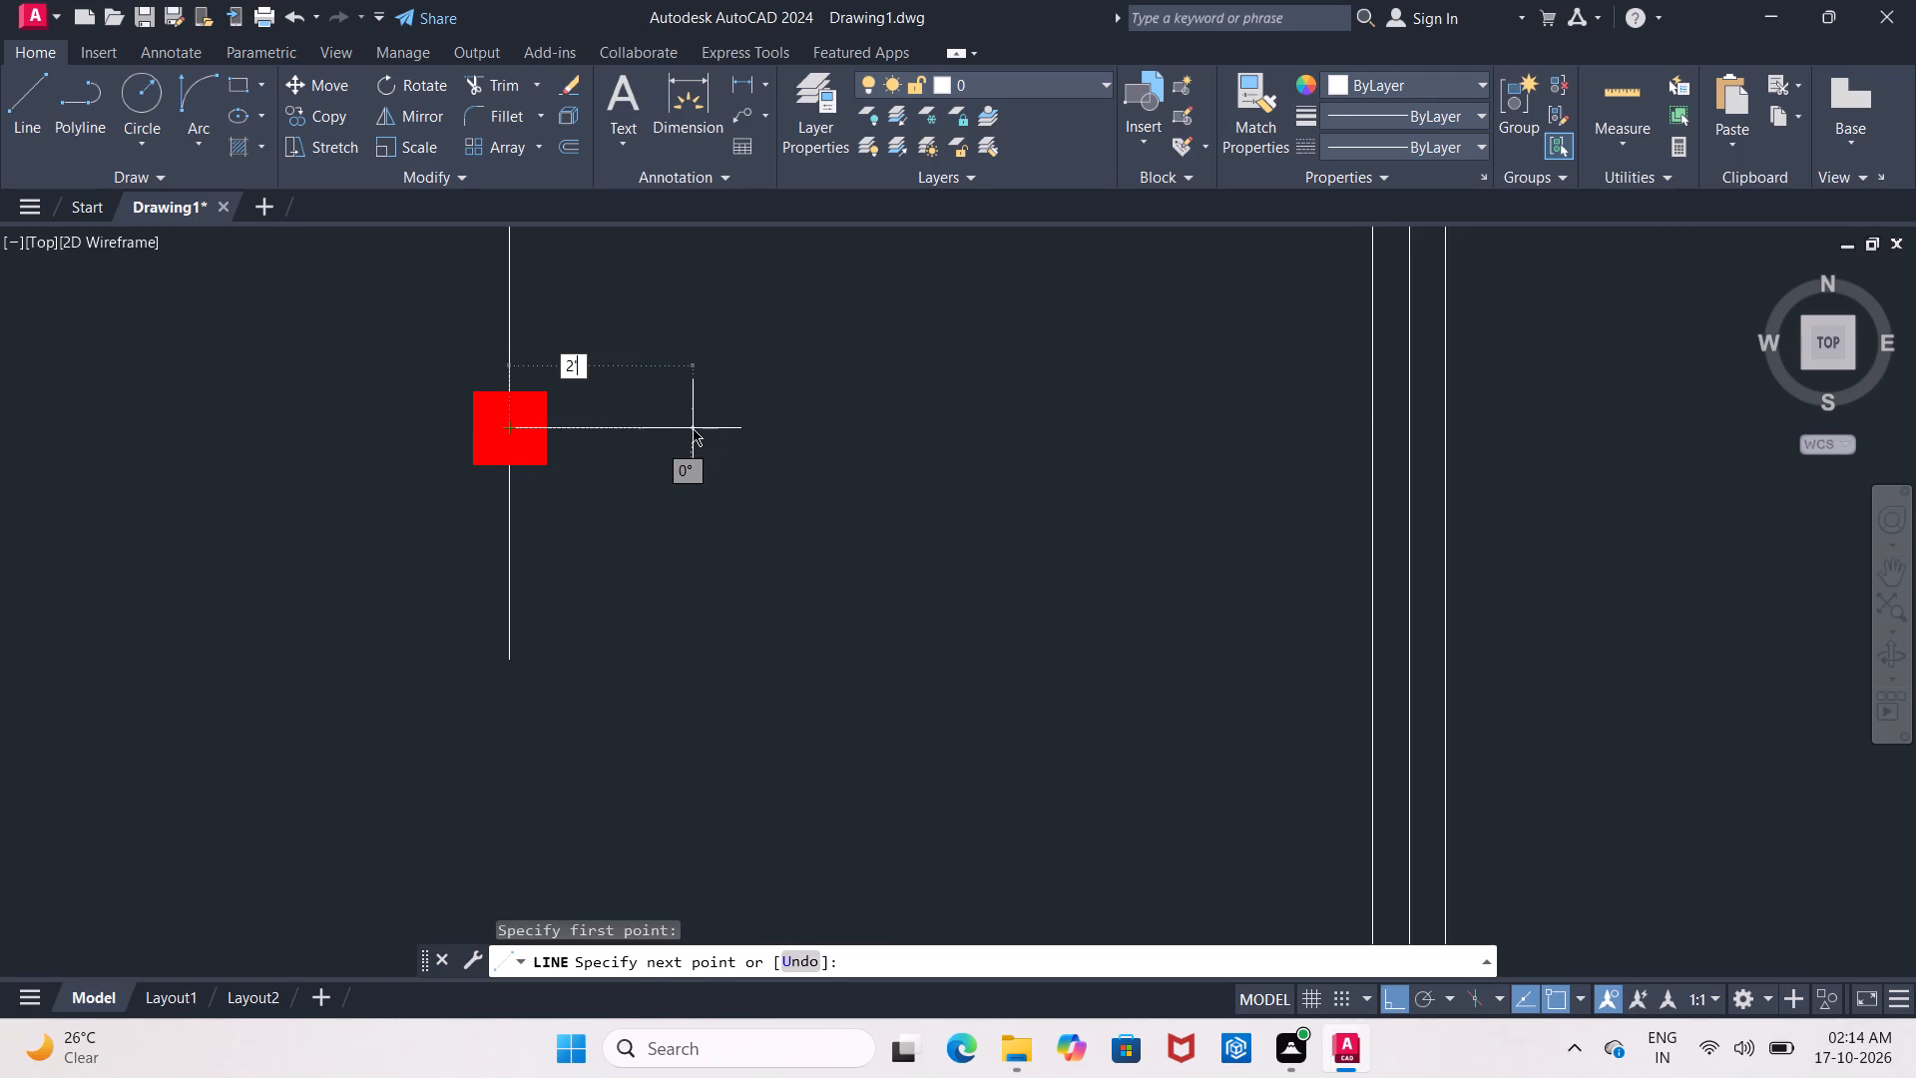
type("4.5")
key("shift+quotedbl")
key("Return")
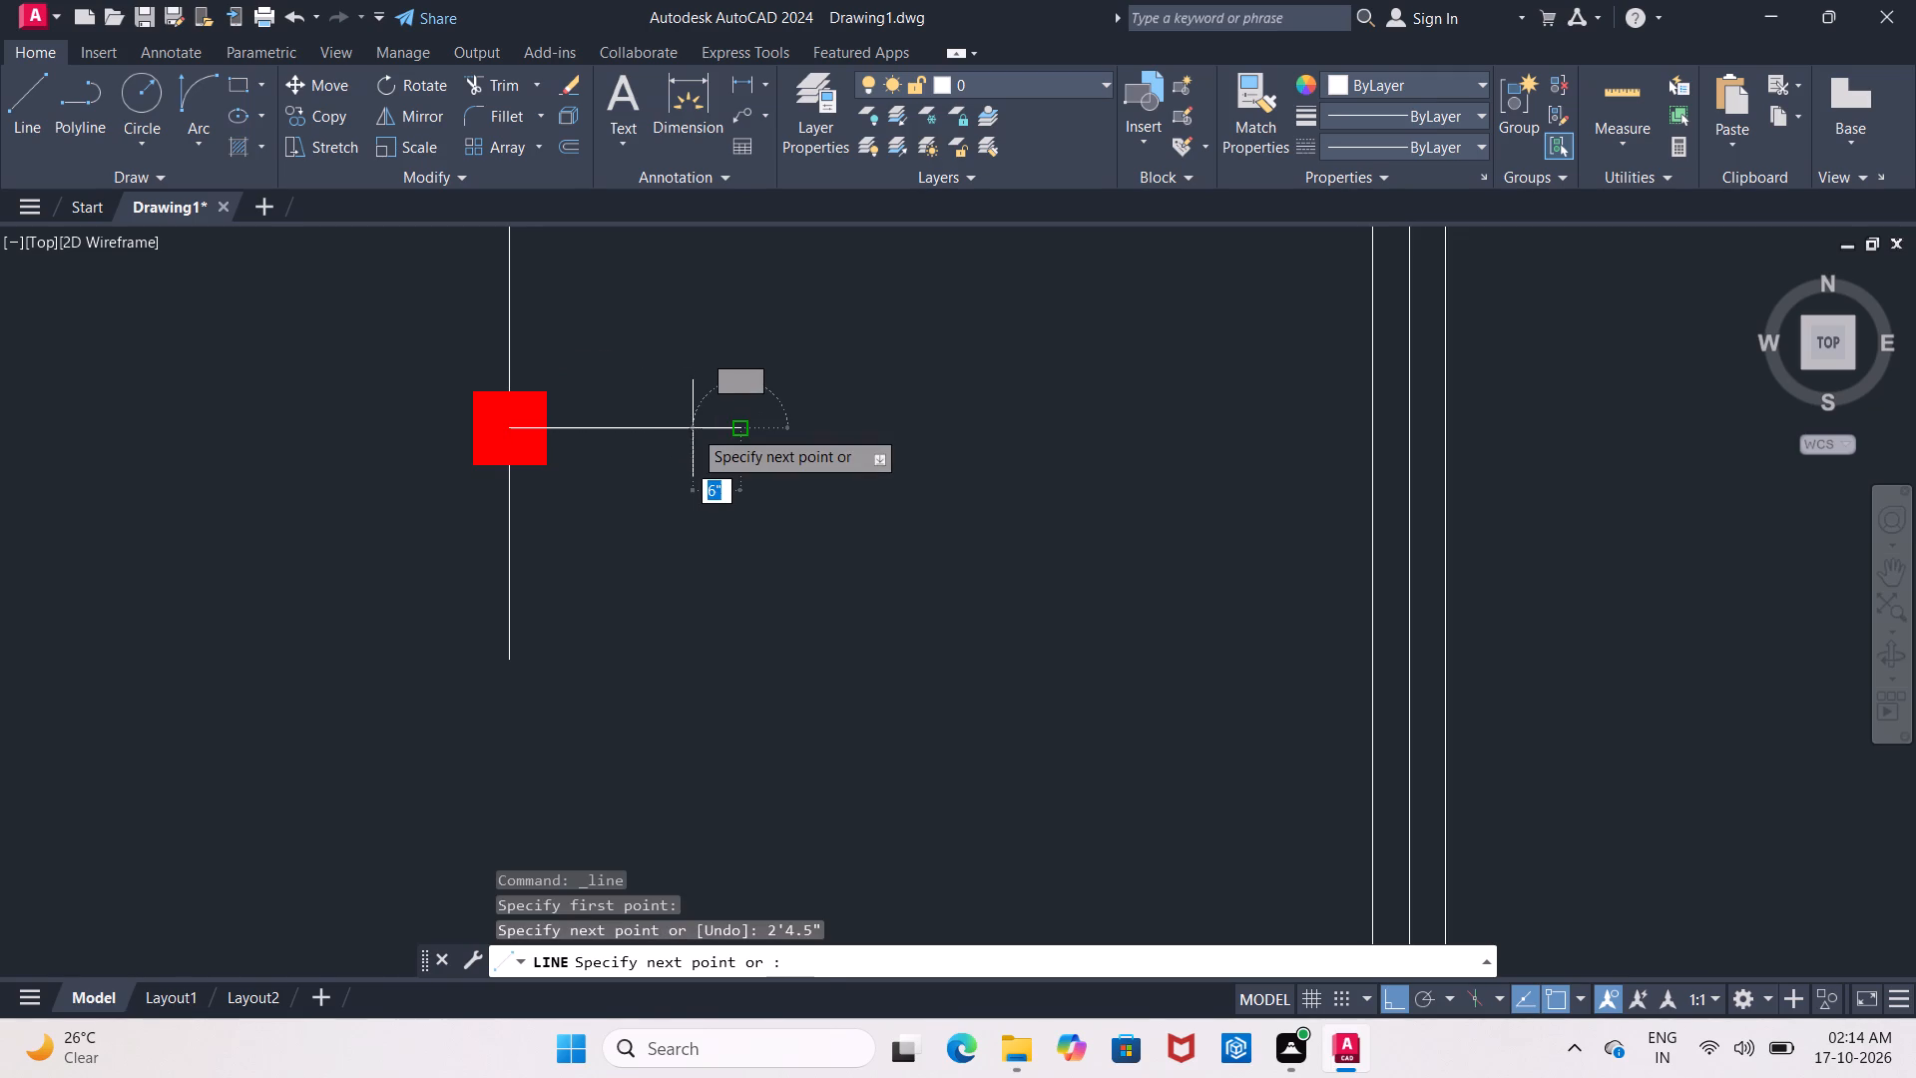
key("Escape")
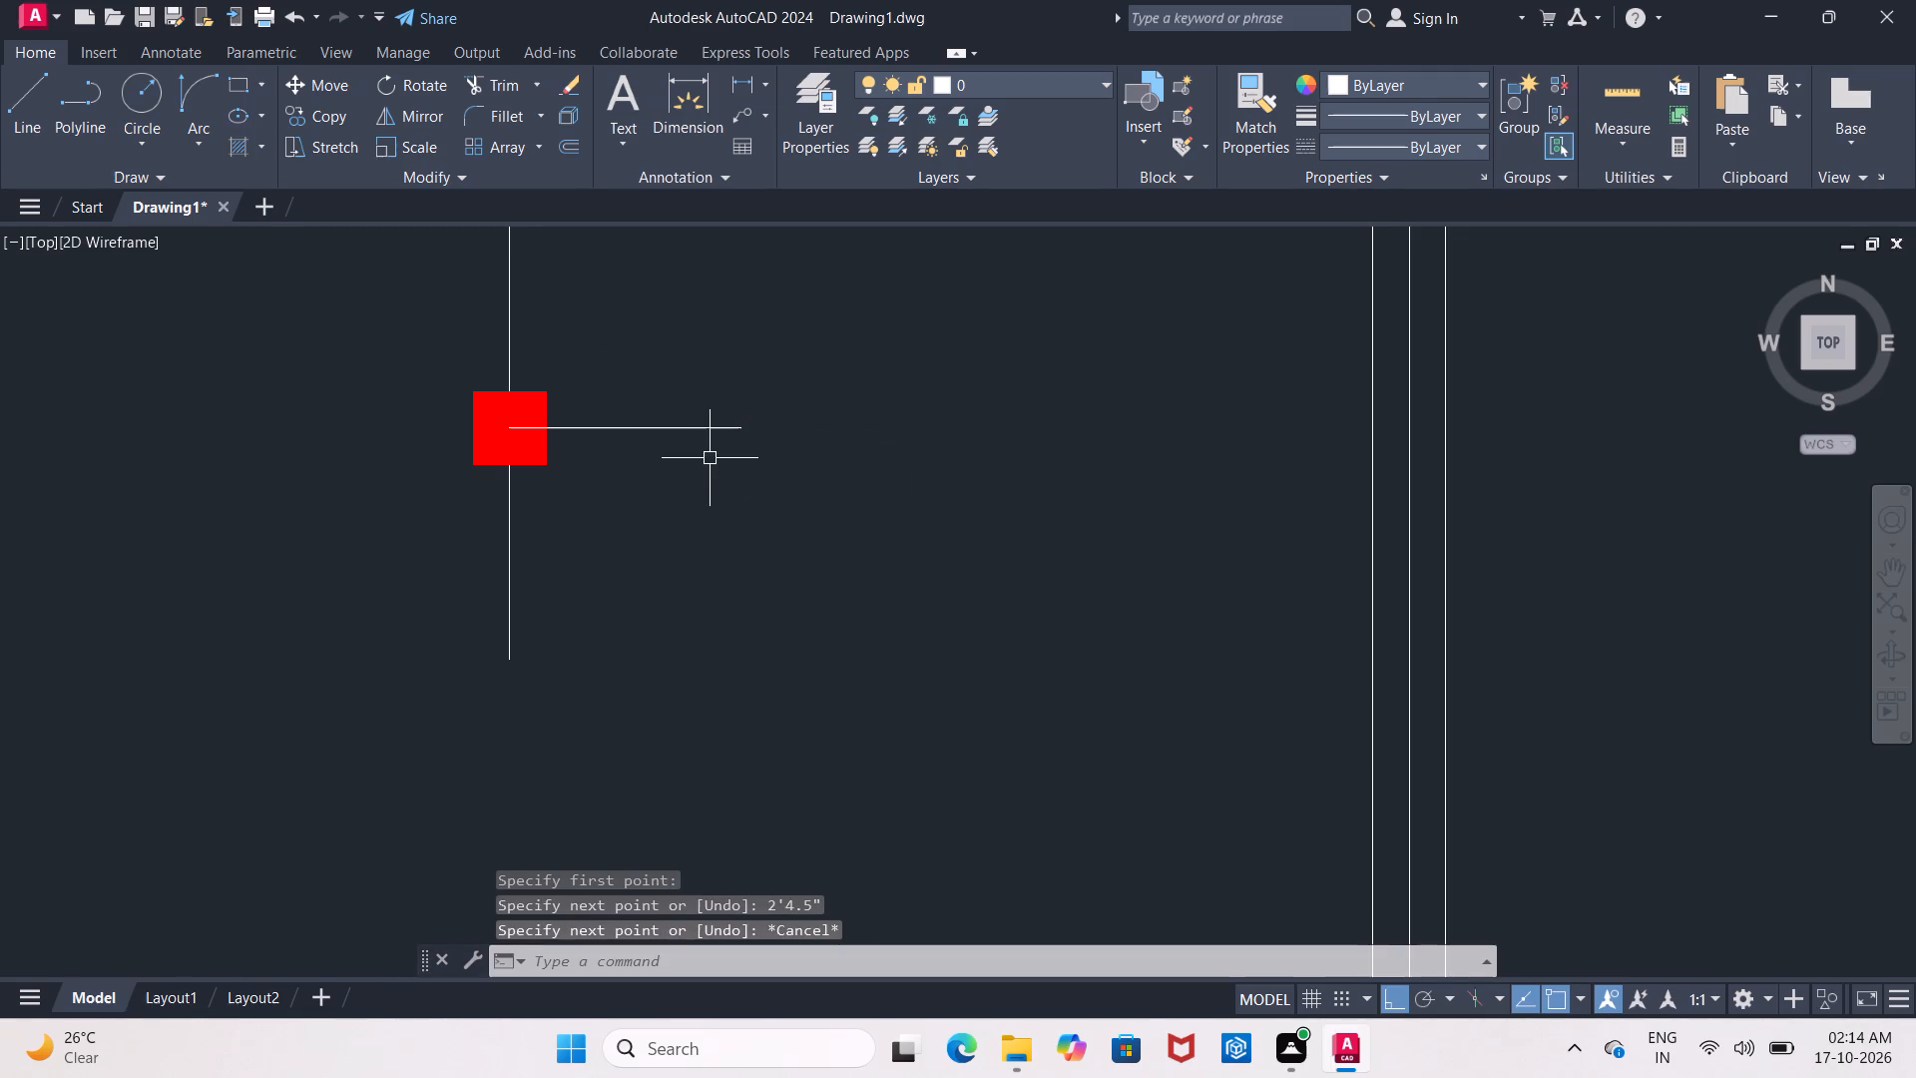
Stretch the inner end of the new horizontal line 2'4.5" to the left of the column centre.
left_click(512, 427)
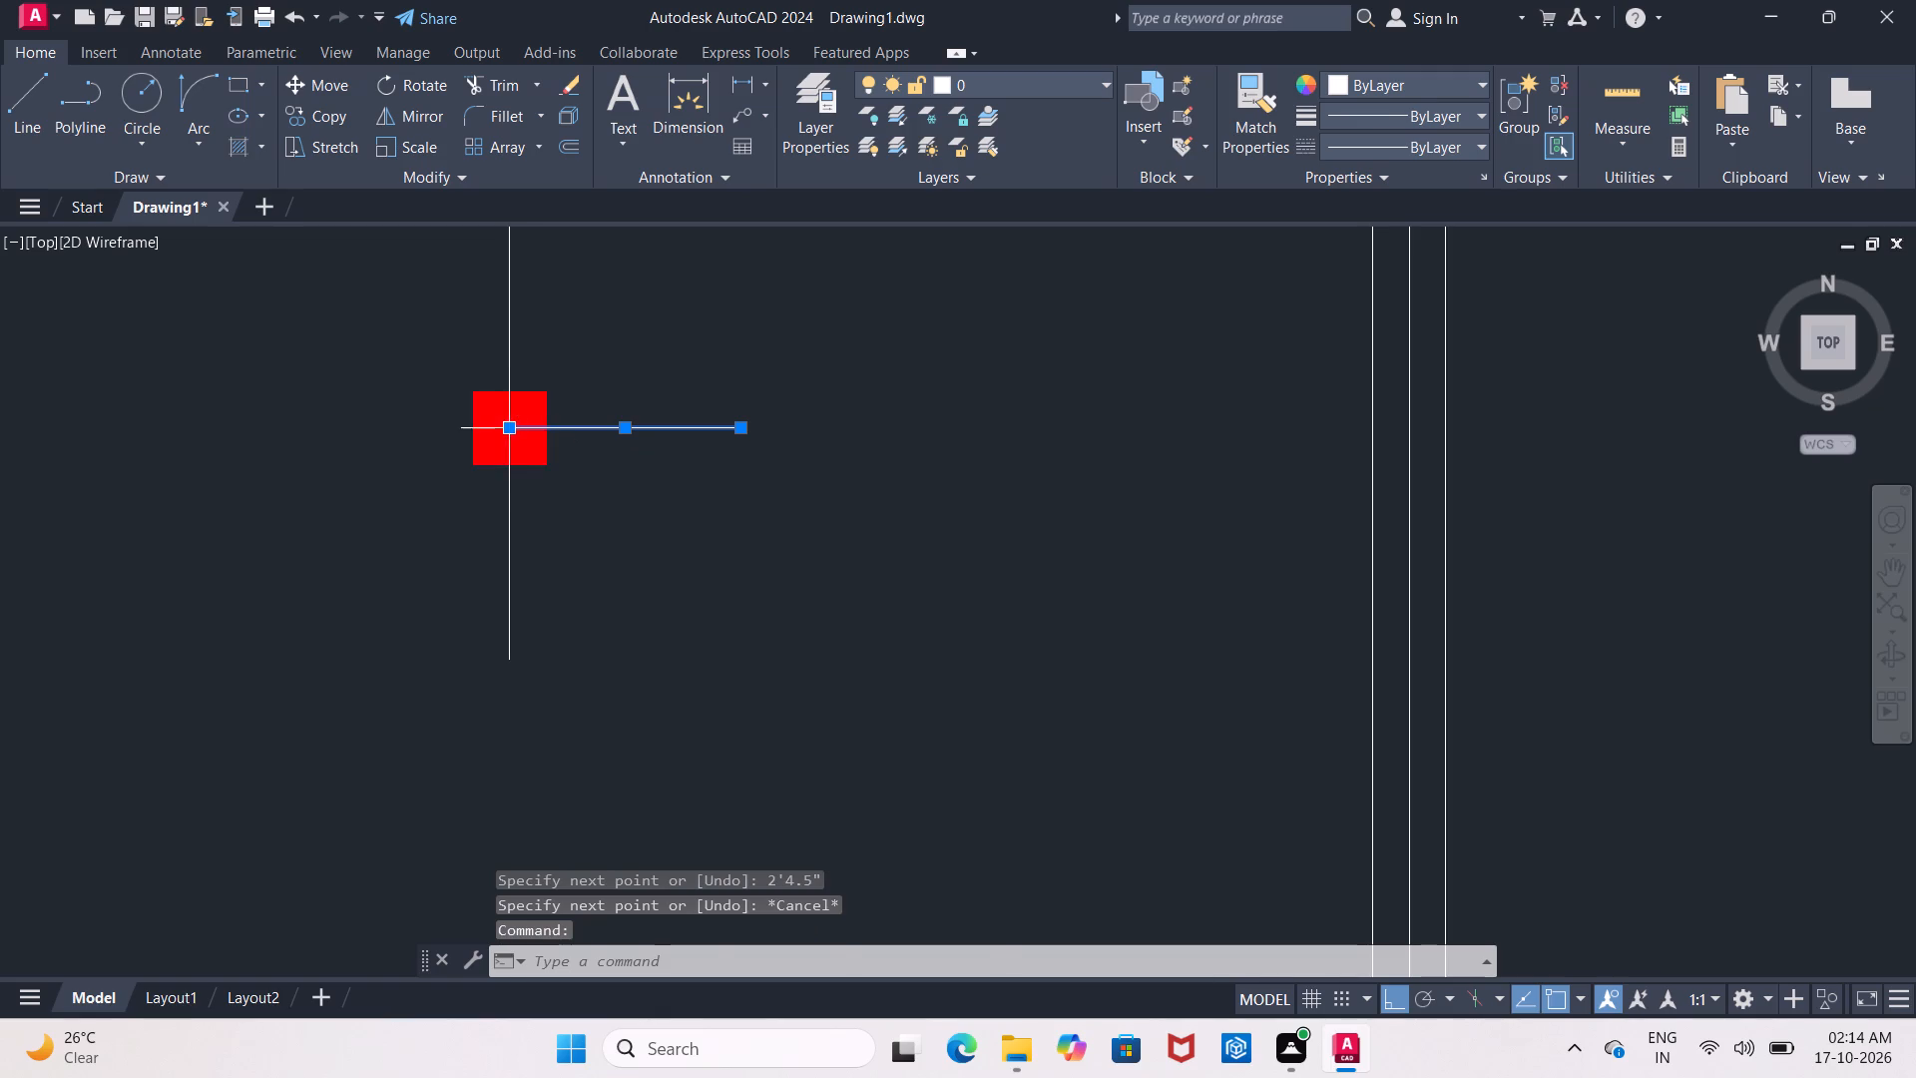
left_click(511, 430)
key("2")
type("'4.5\"")
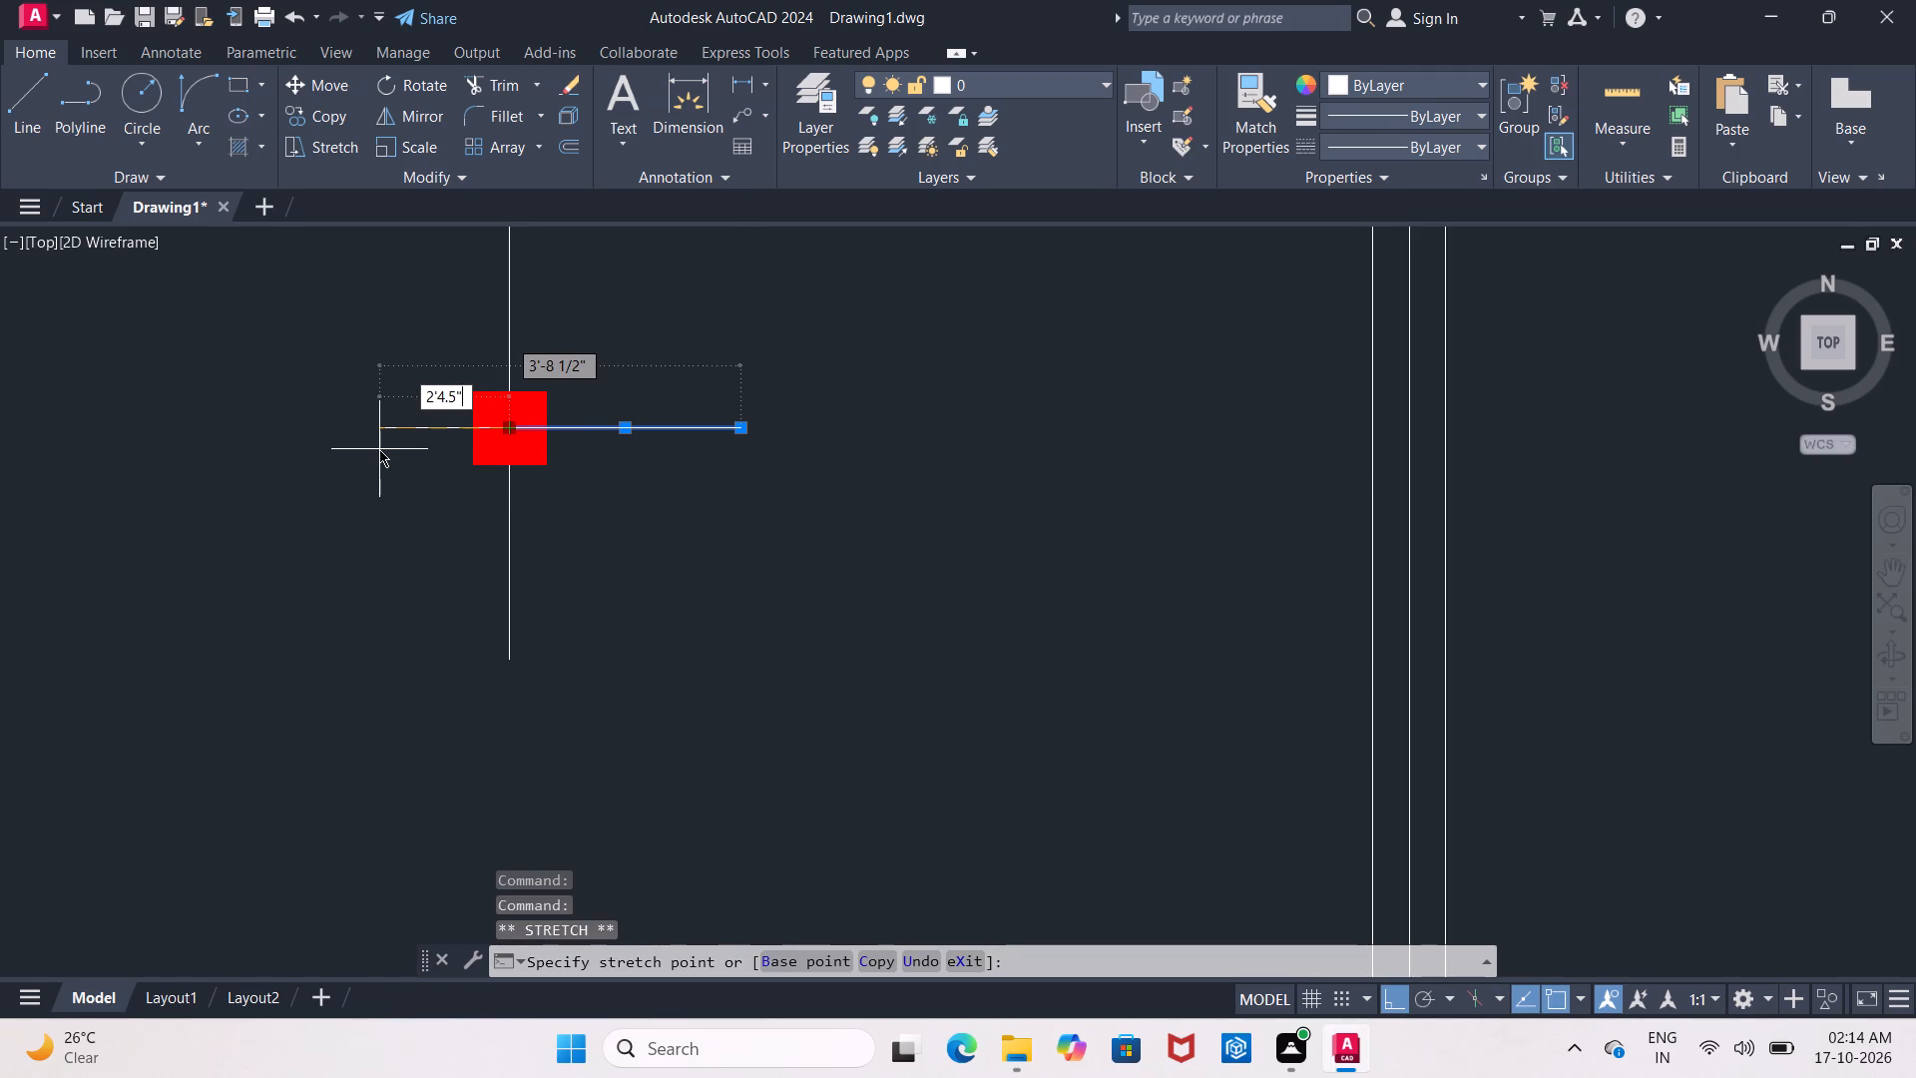
key("Return")
key("Escape")
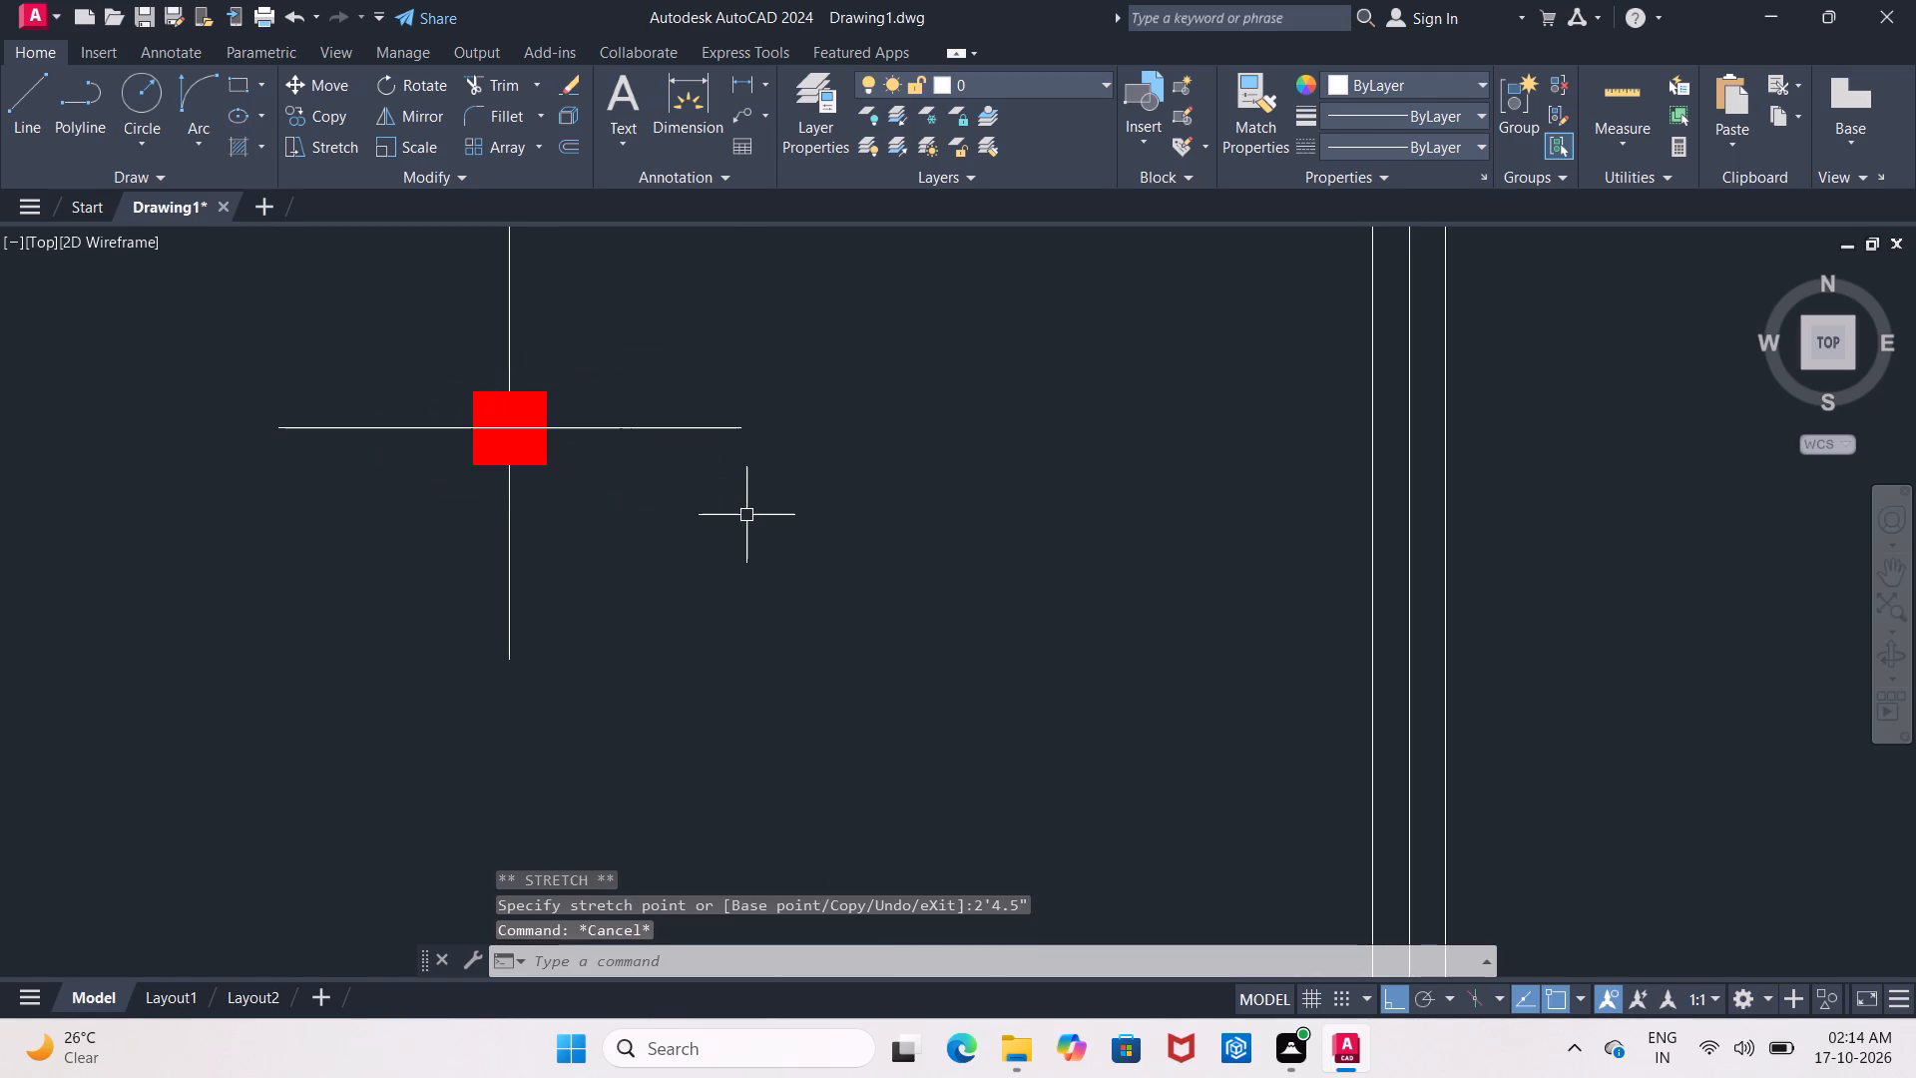
Trim away the two portions of the horizontal centre line that lie inside the upper column.
type("TR")
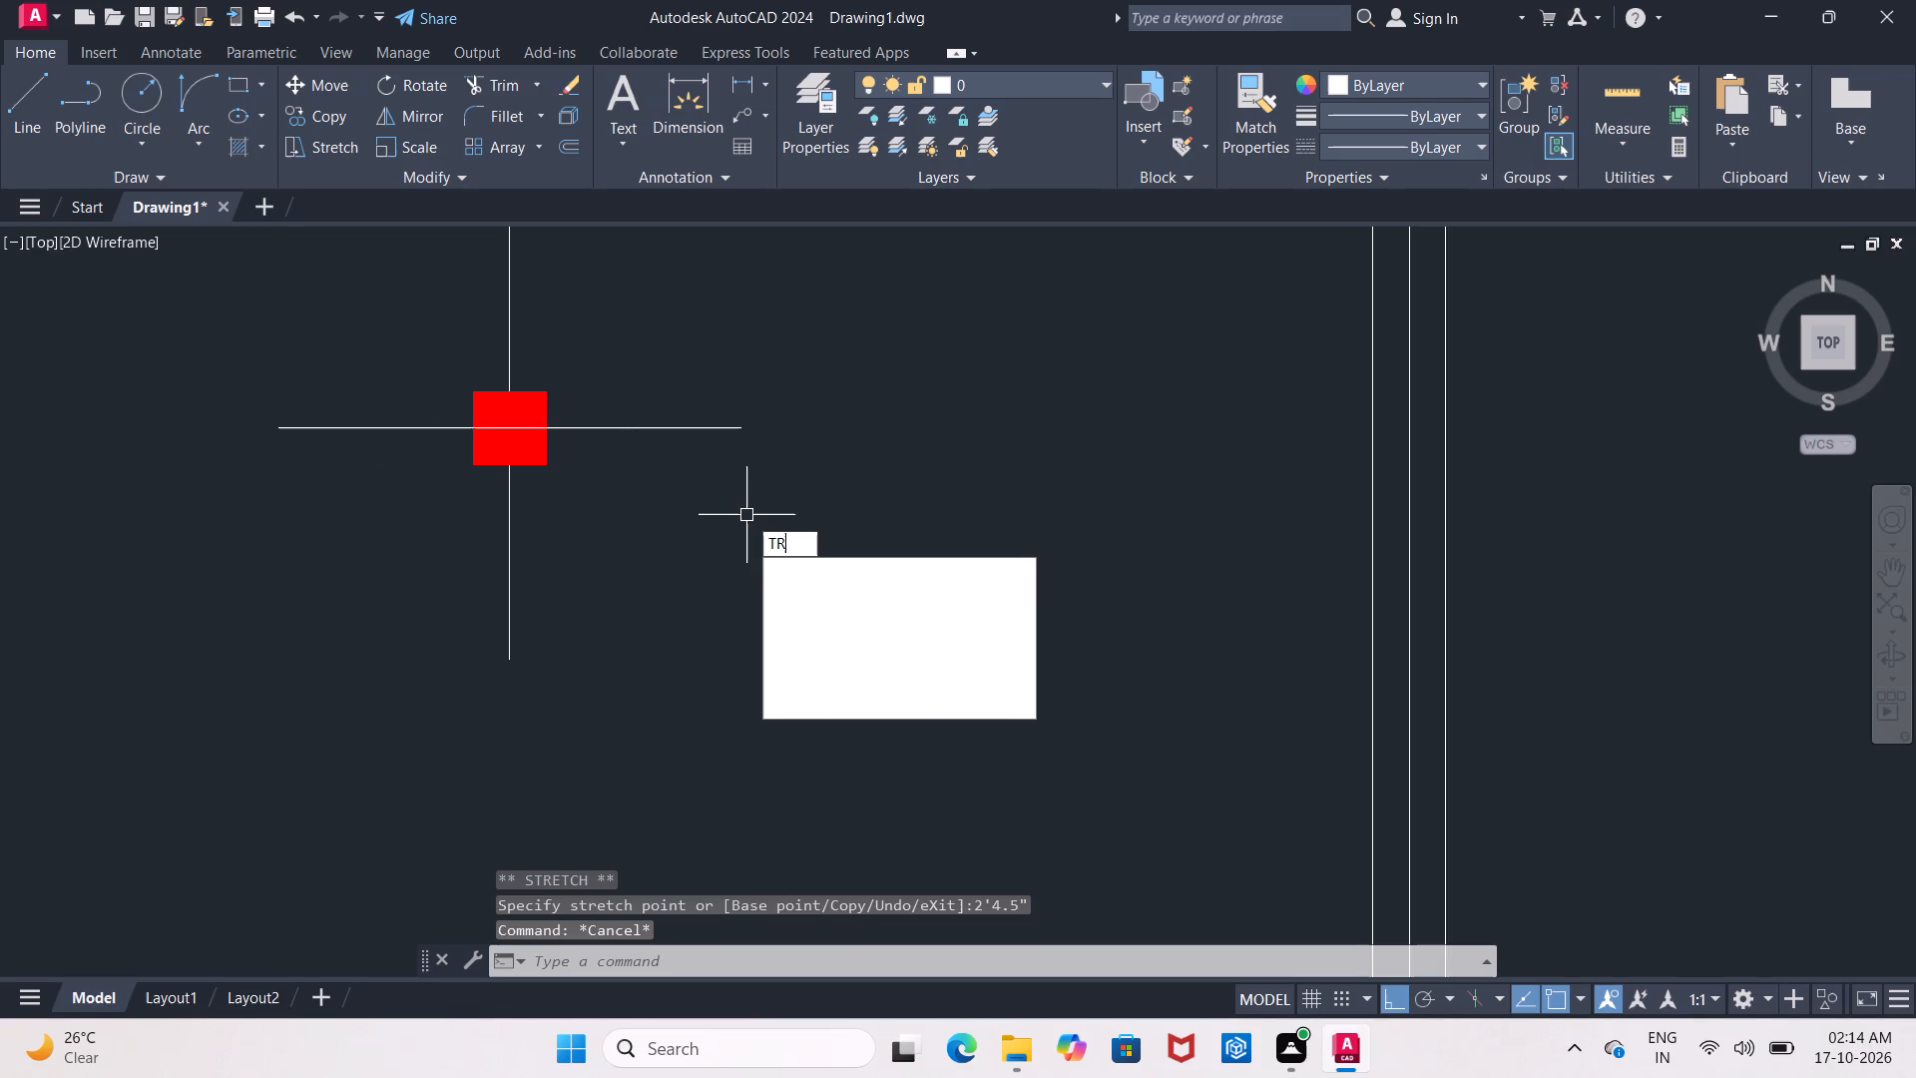
key("Return")
key("Return")
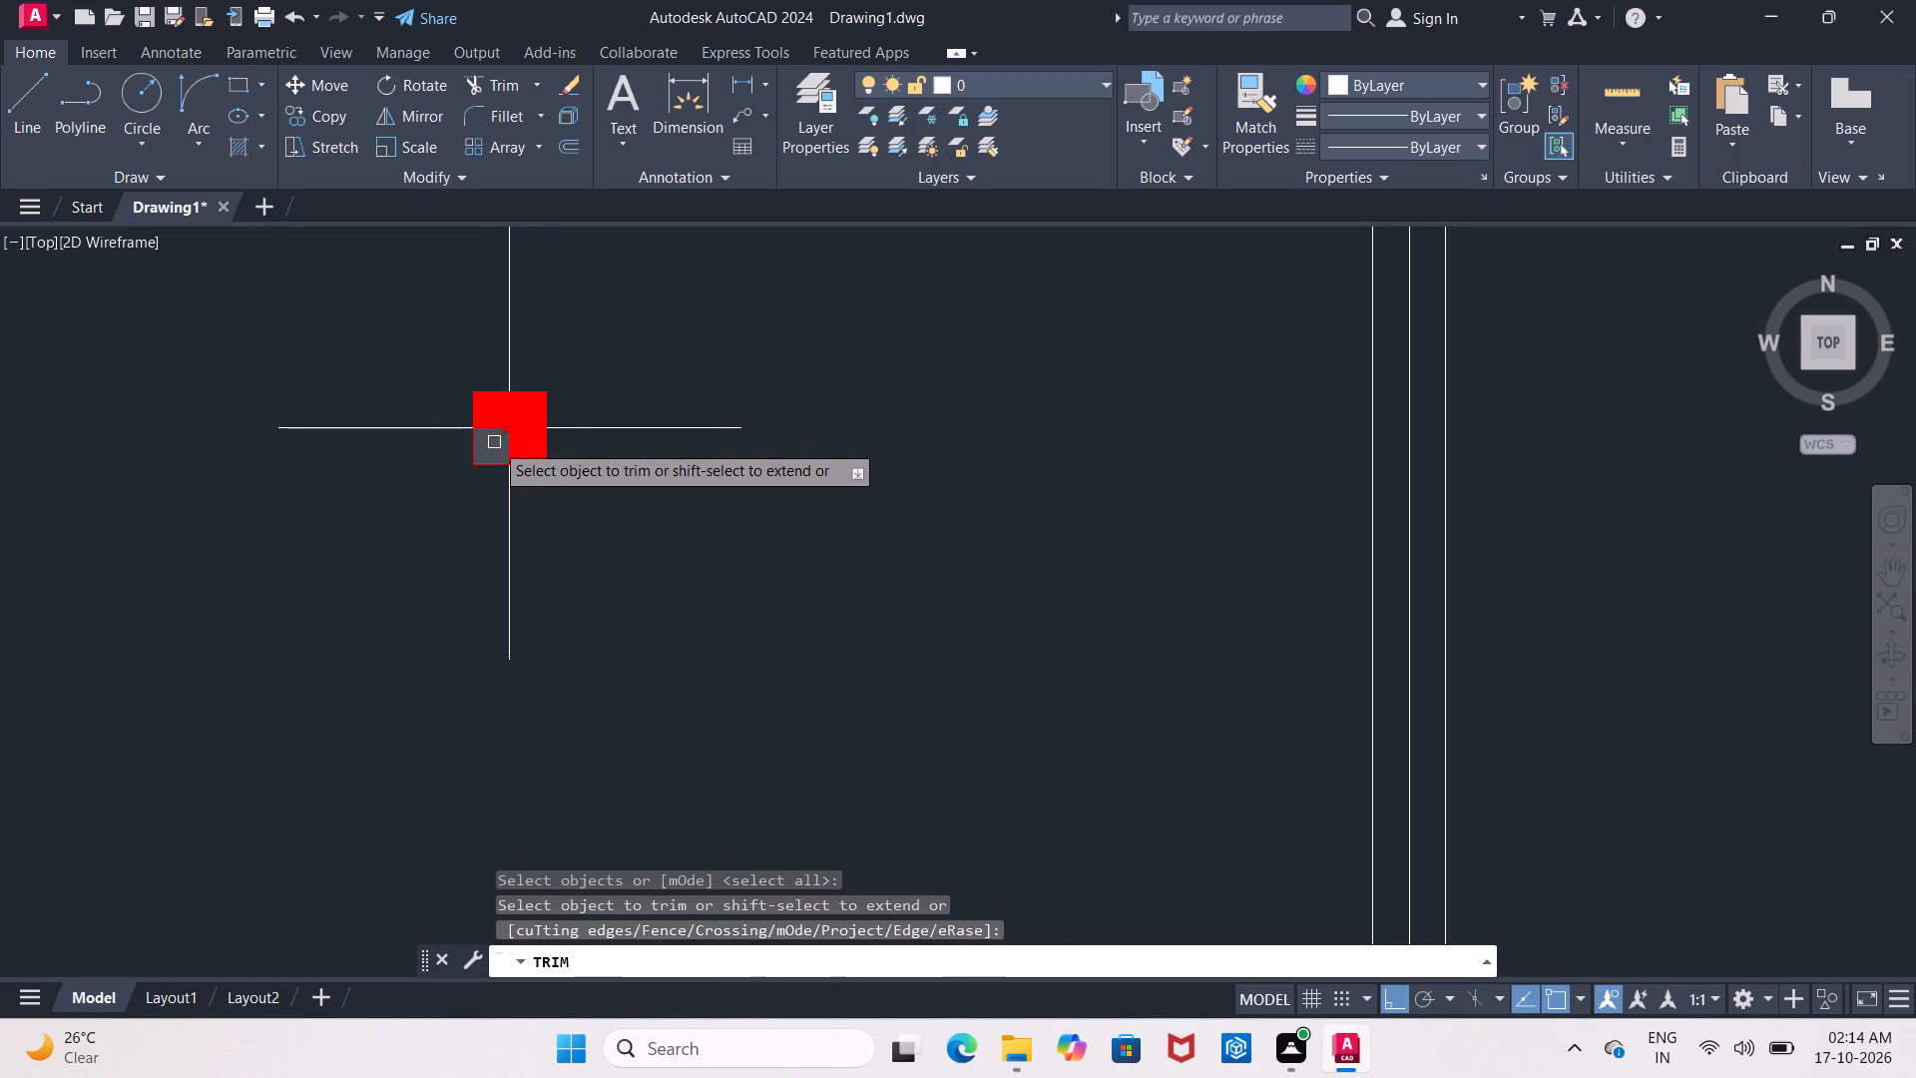
scroll(495, 443, "up", 3)
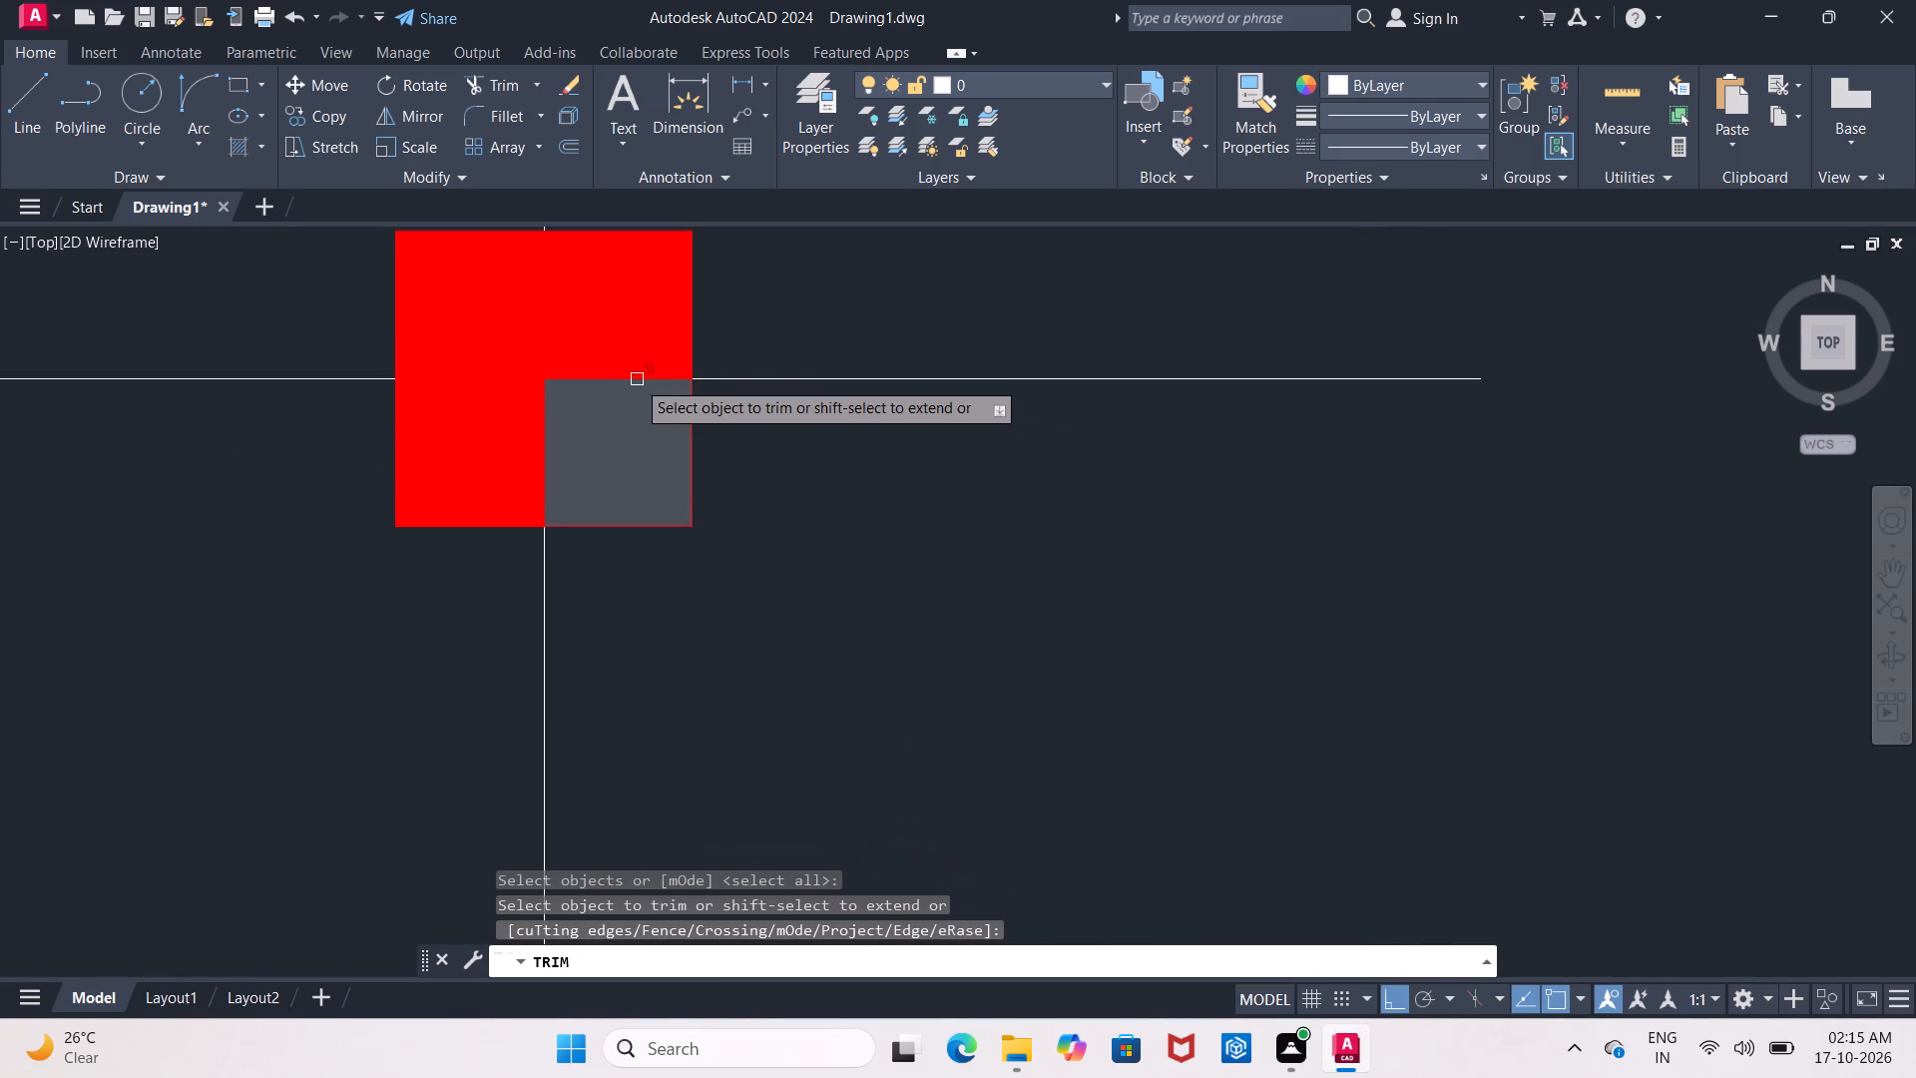
left_click(634, 376)
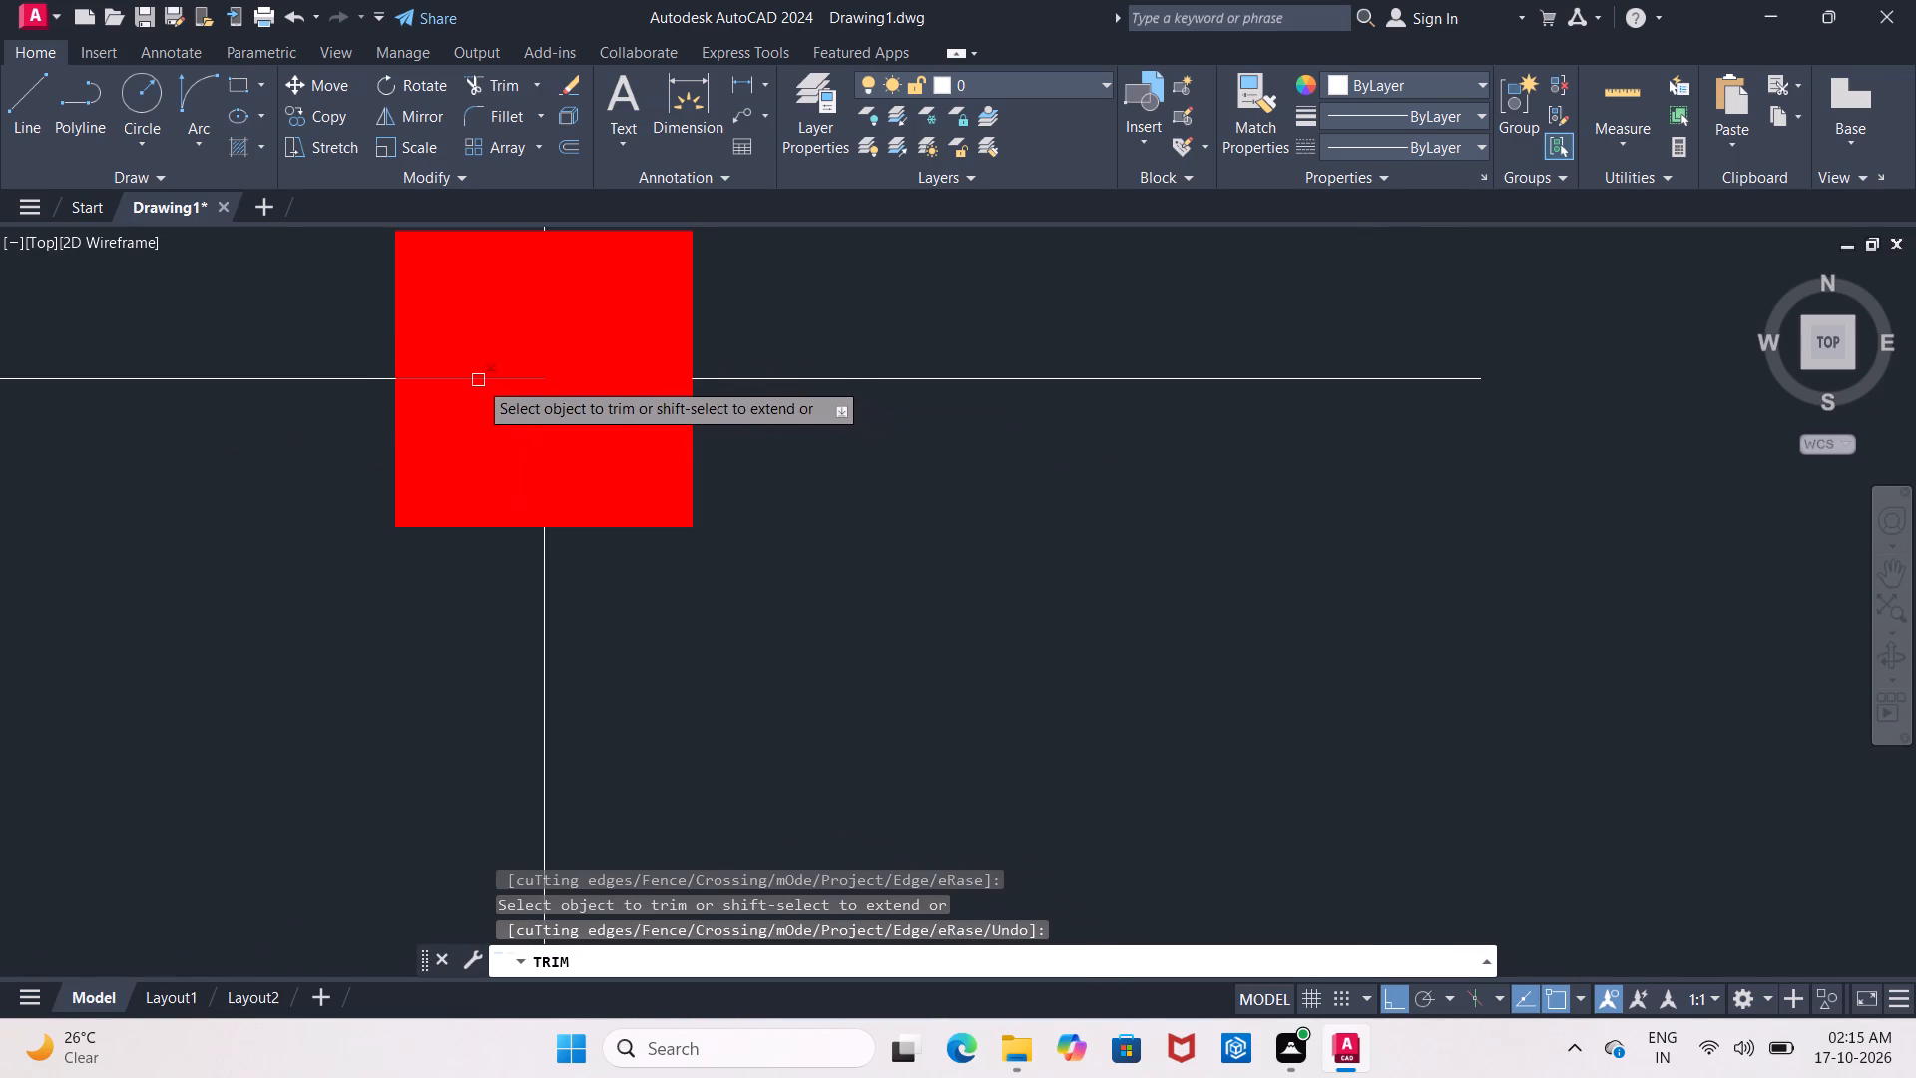
left_click(476, 379)
scroll(636, 451, "down", 2)
middle_click_drag(727, 513, 622, 516)
scroll(627, 515, "down", 3)
middle_click_drag(658, 514, 533, 167)
middle_click_drag(612, 540, 608, 368)
key("Escape")
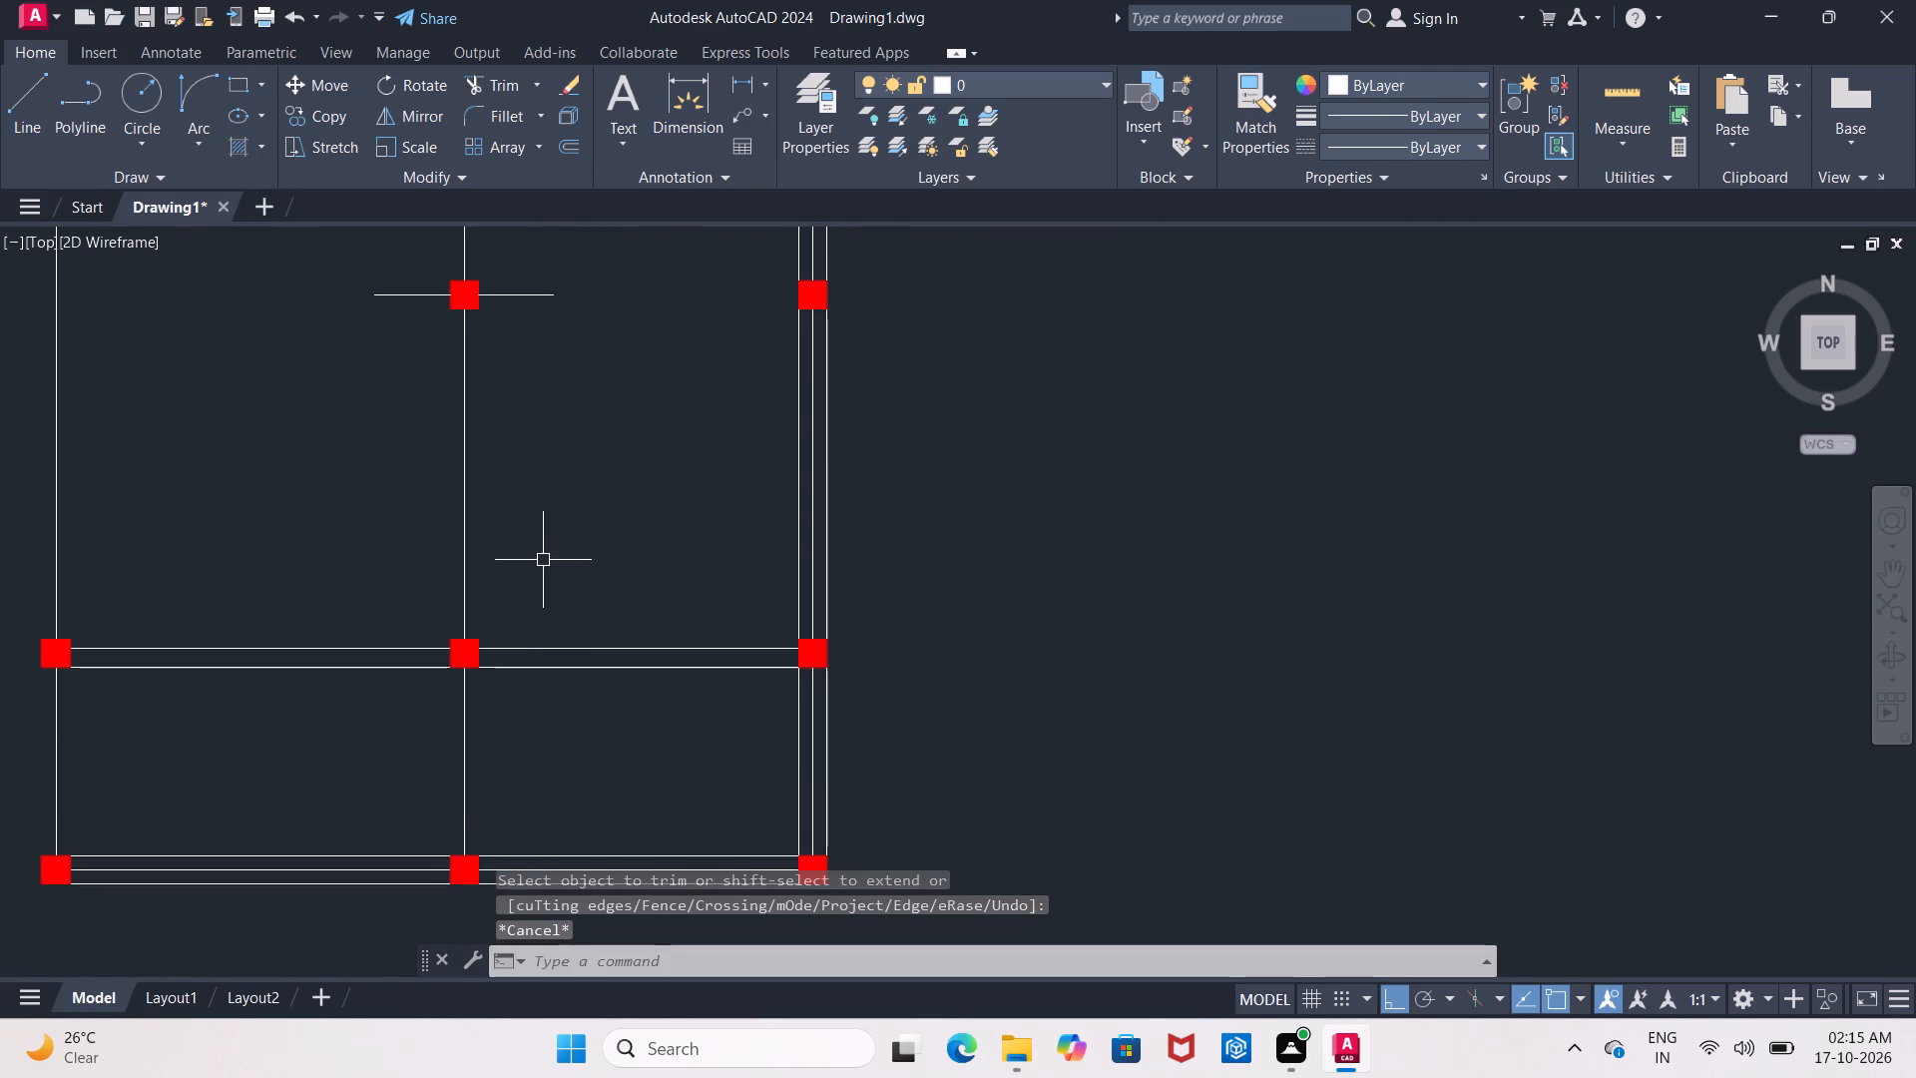
Draw a horizontal line along the top edge of the interior column in the second row from the bottom.
scroll(543, 564, "up", 2)
middle_click_drag(547, 552, 555, 425)
key("Escape")
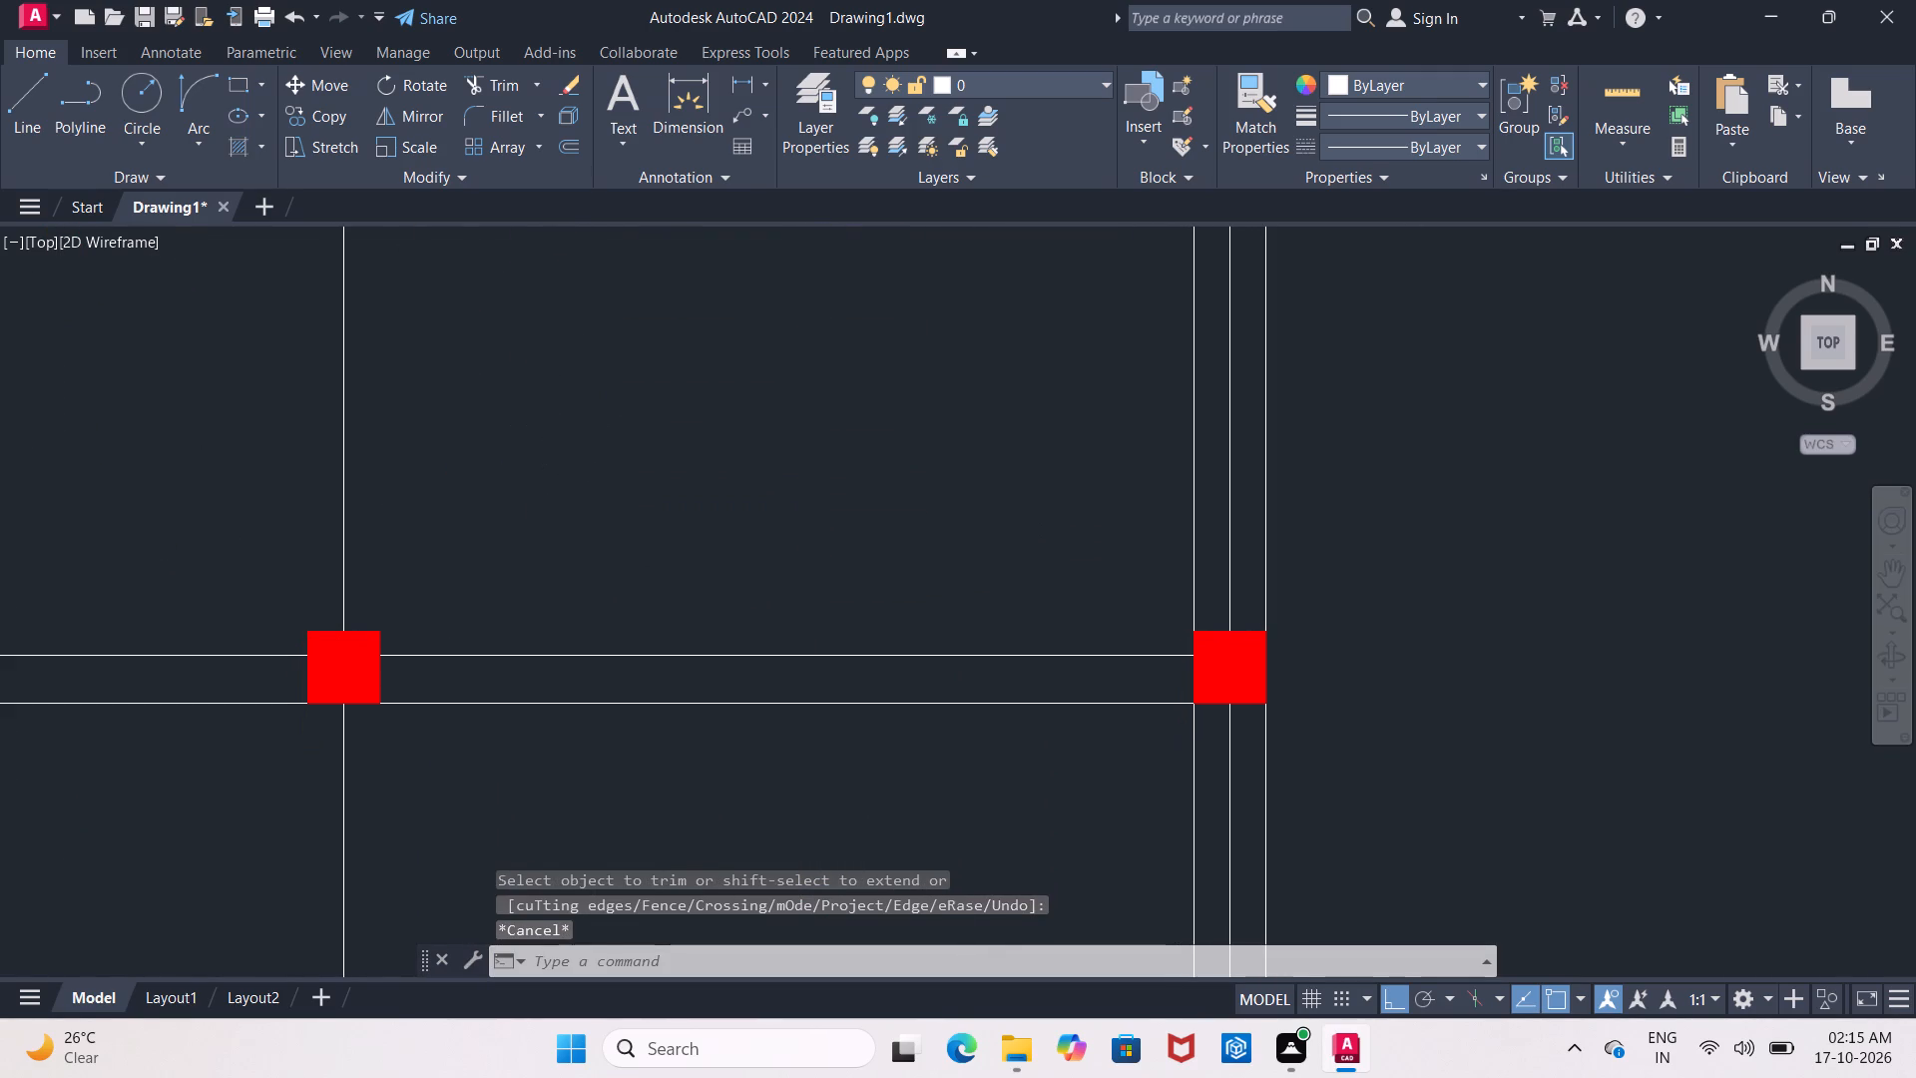
left_click(26, 108)
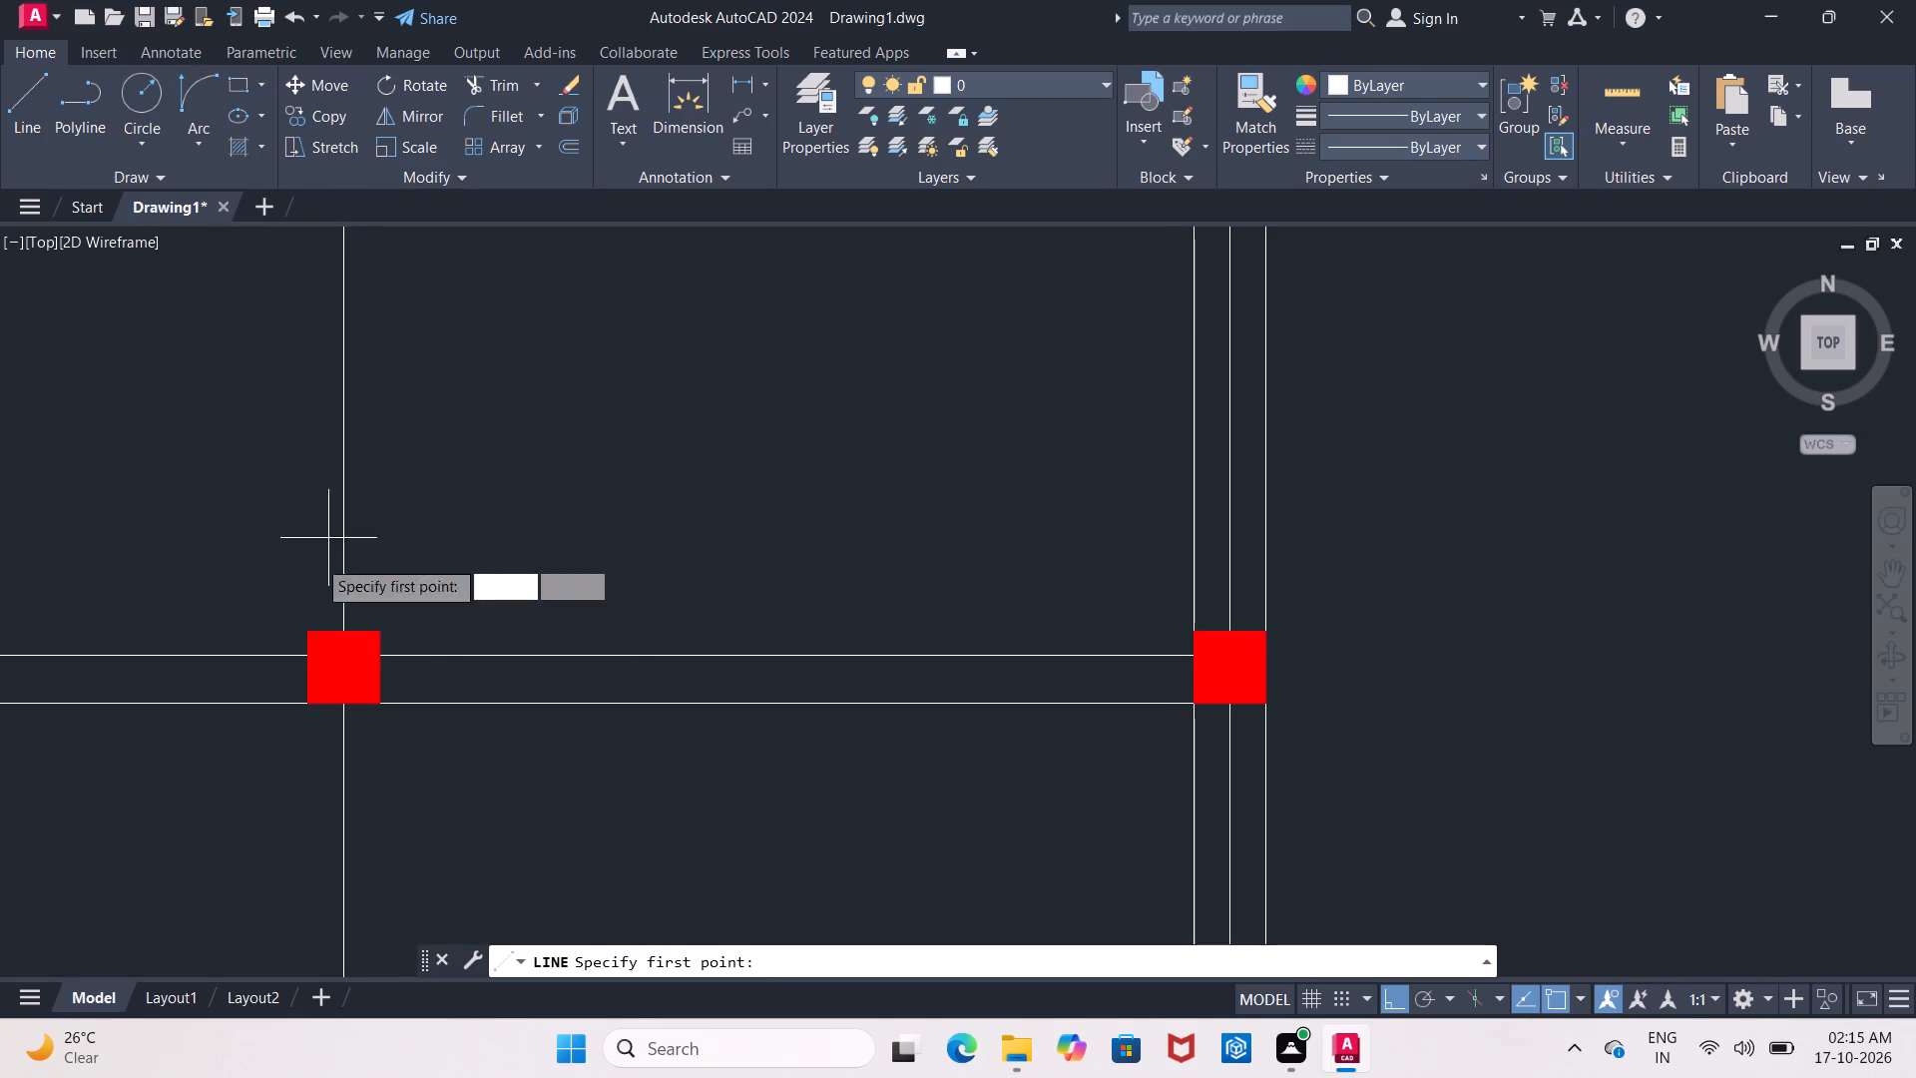
left_click(302, 625)
left_click(387, 622)
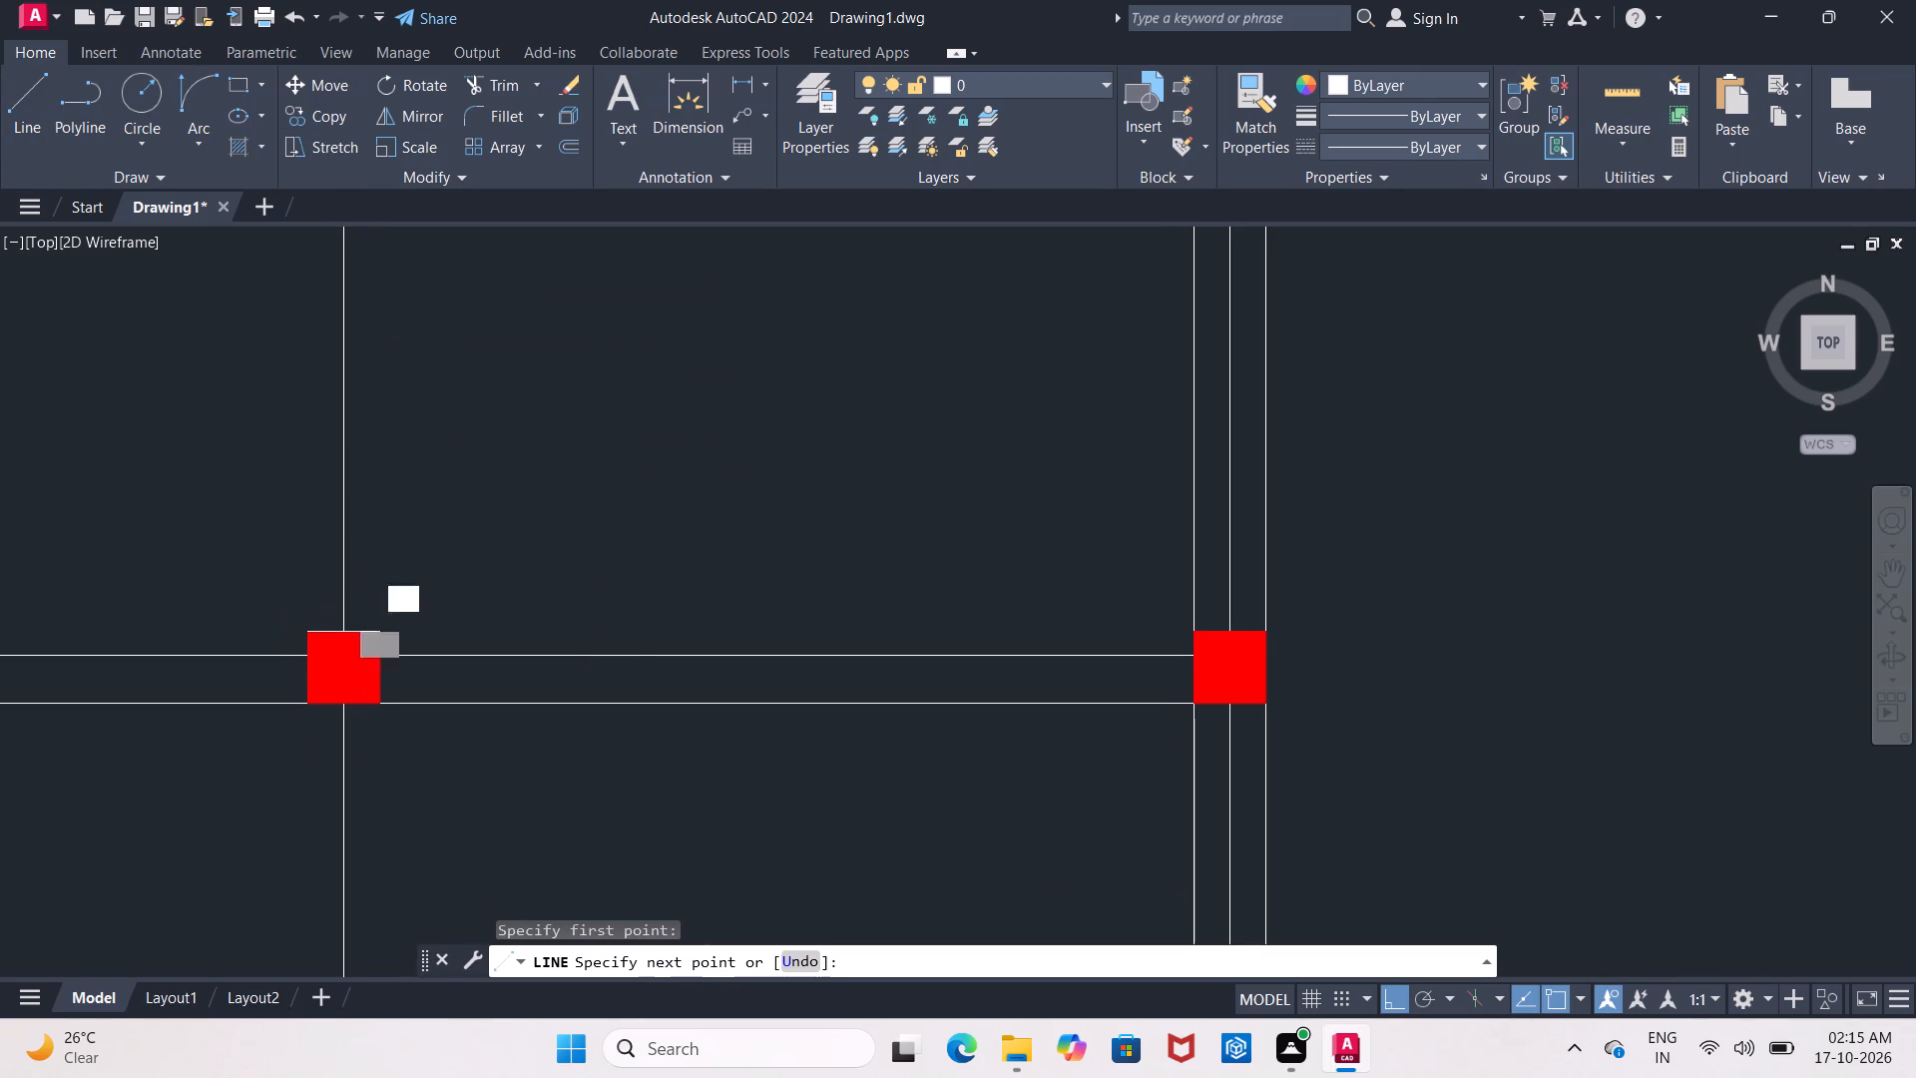
key("grave")
key("Escape")
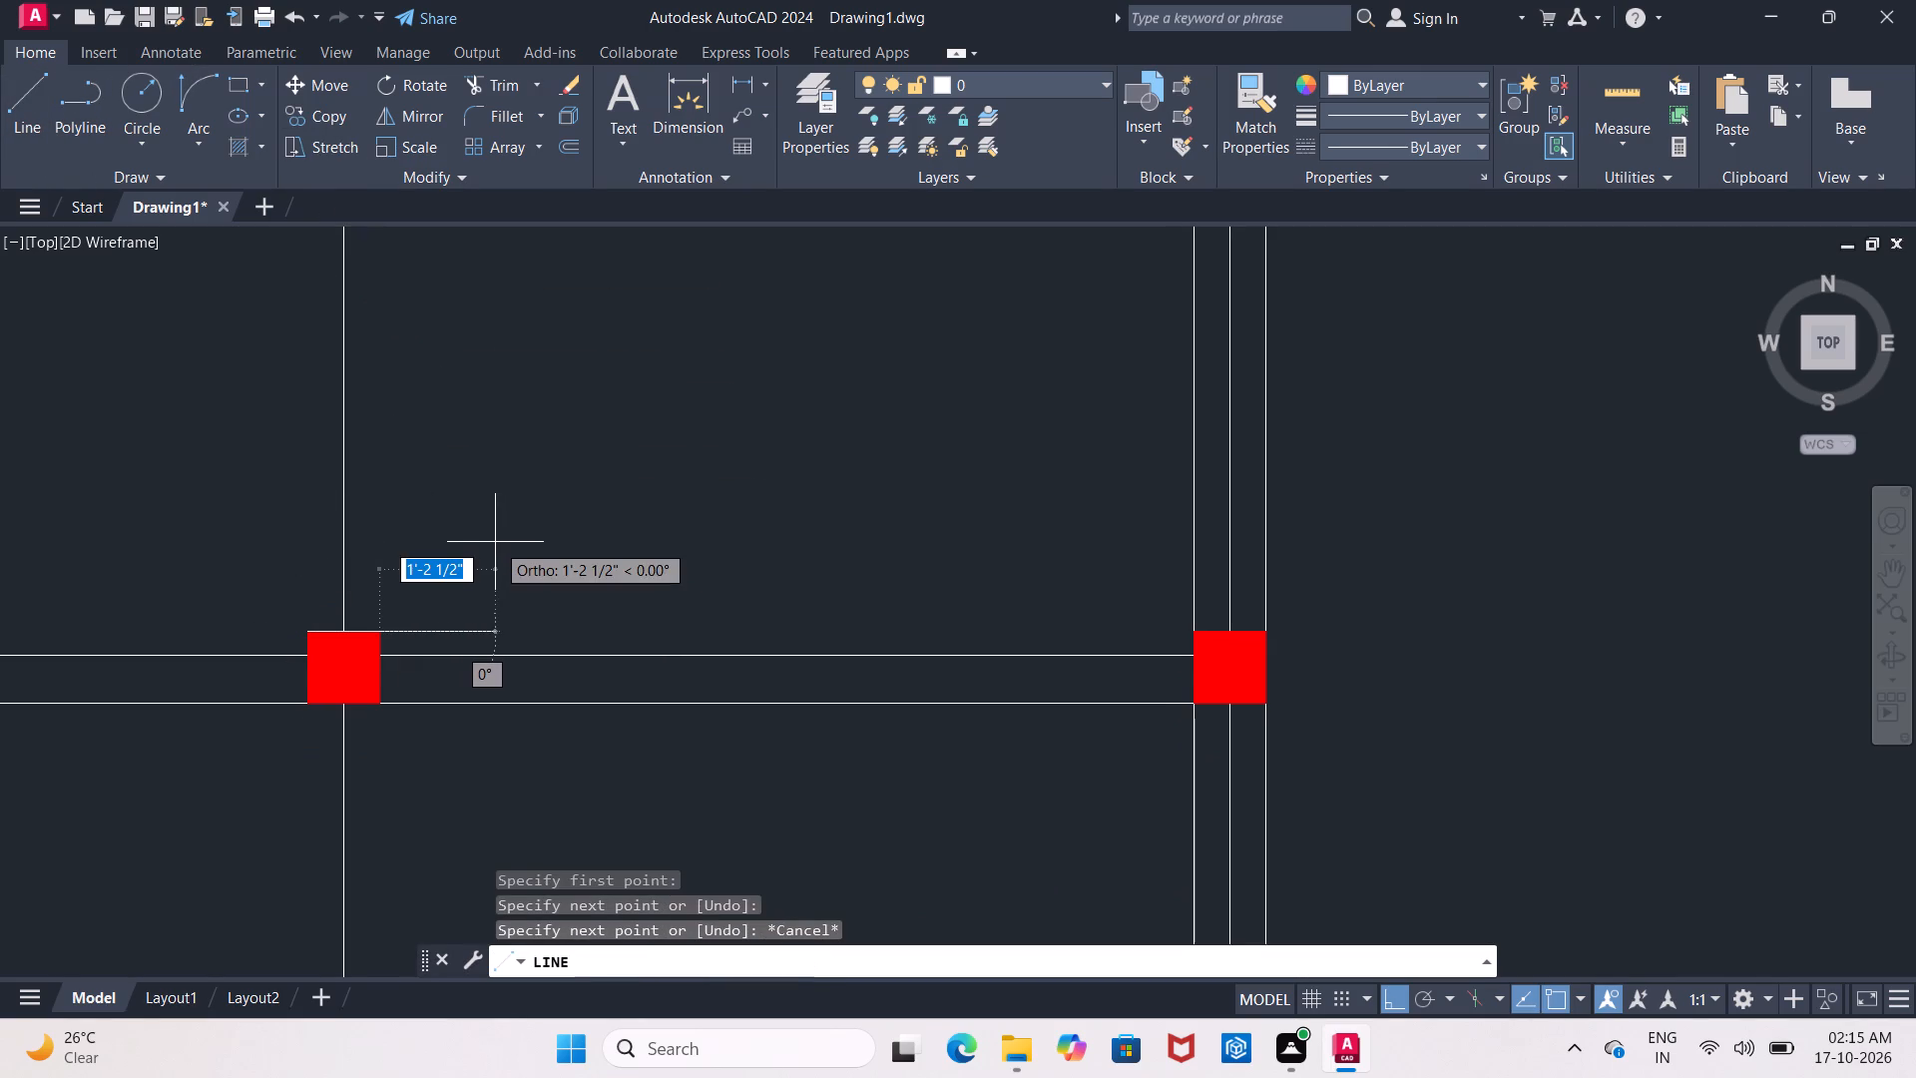
key("Escape")
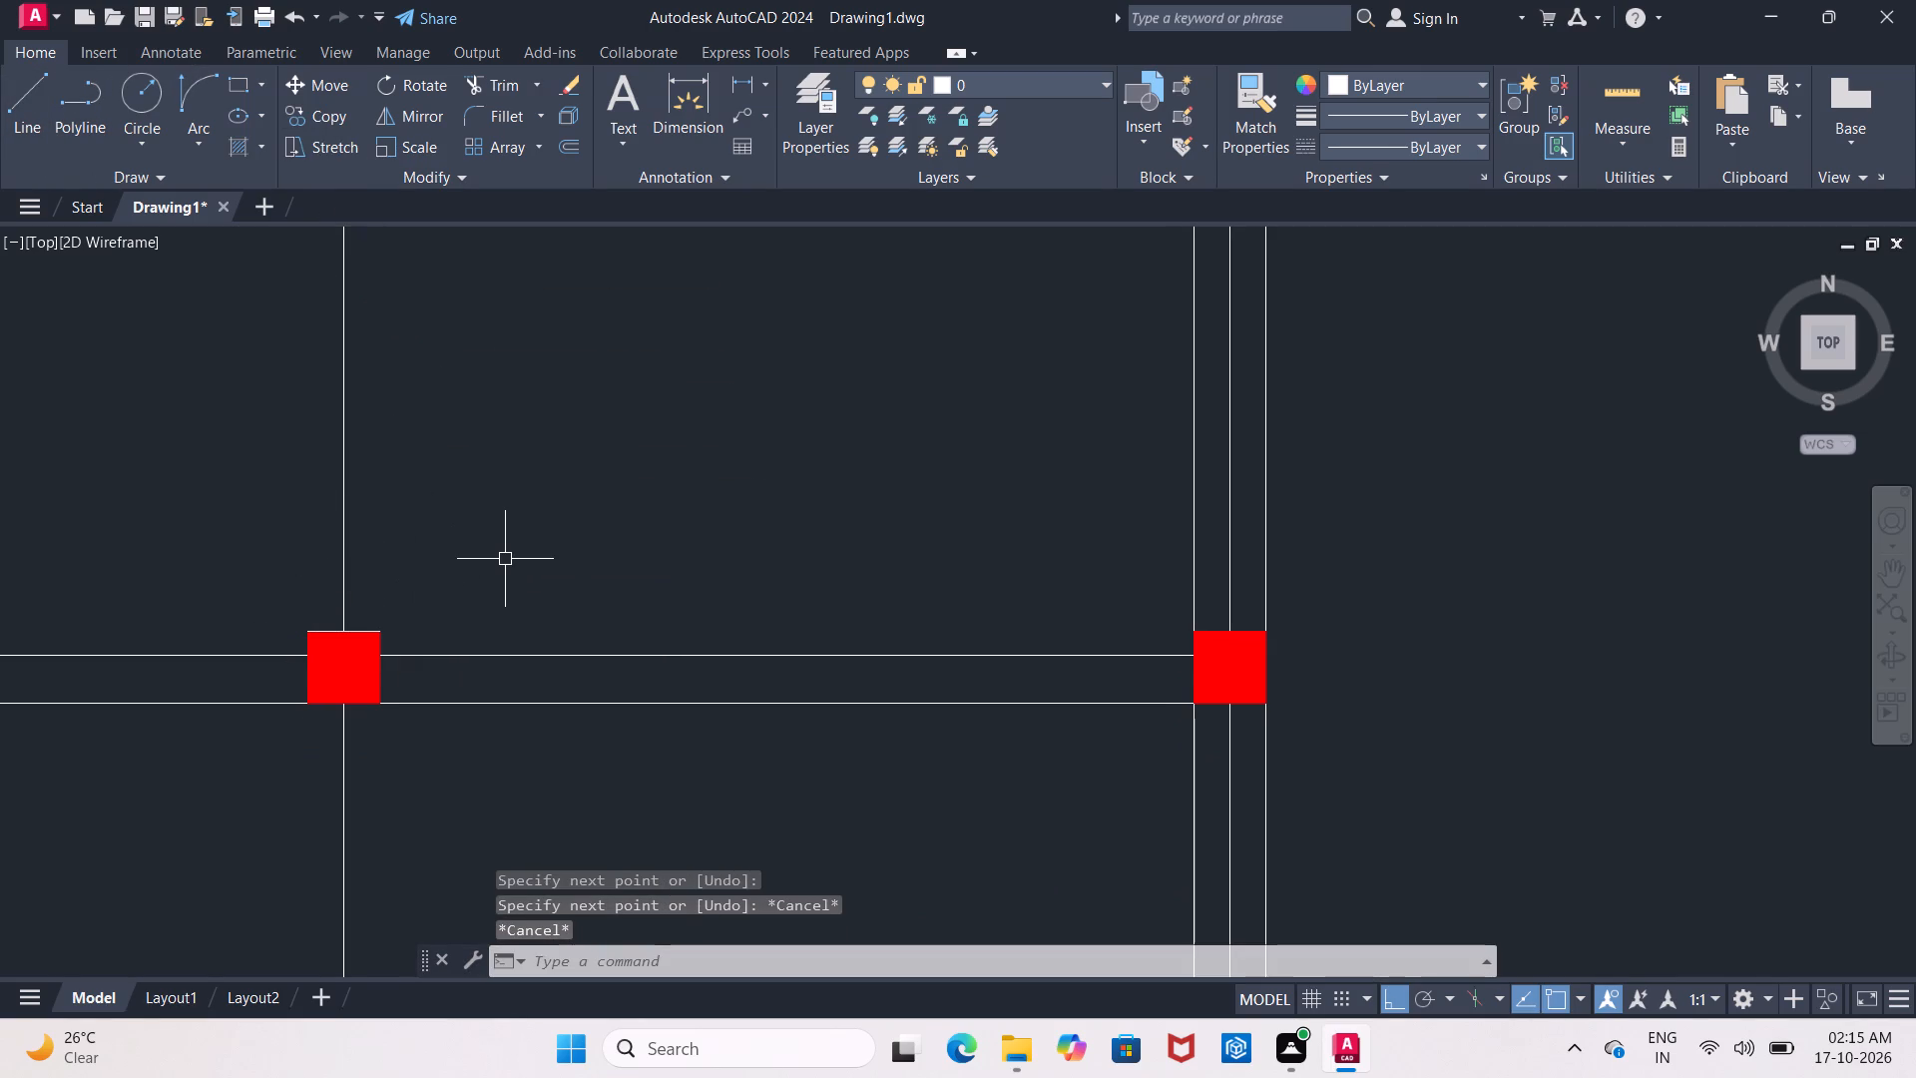
Offset the column's top-edge line 4.5" downward to the column centre.
key("o")
key("Return")
key("4")
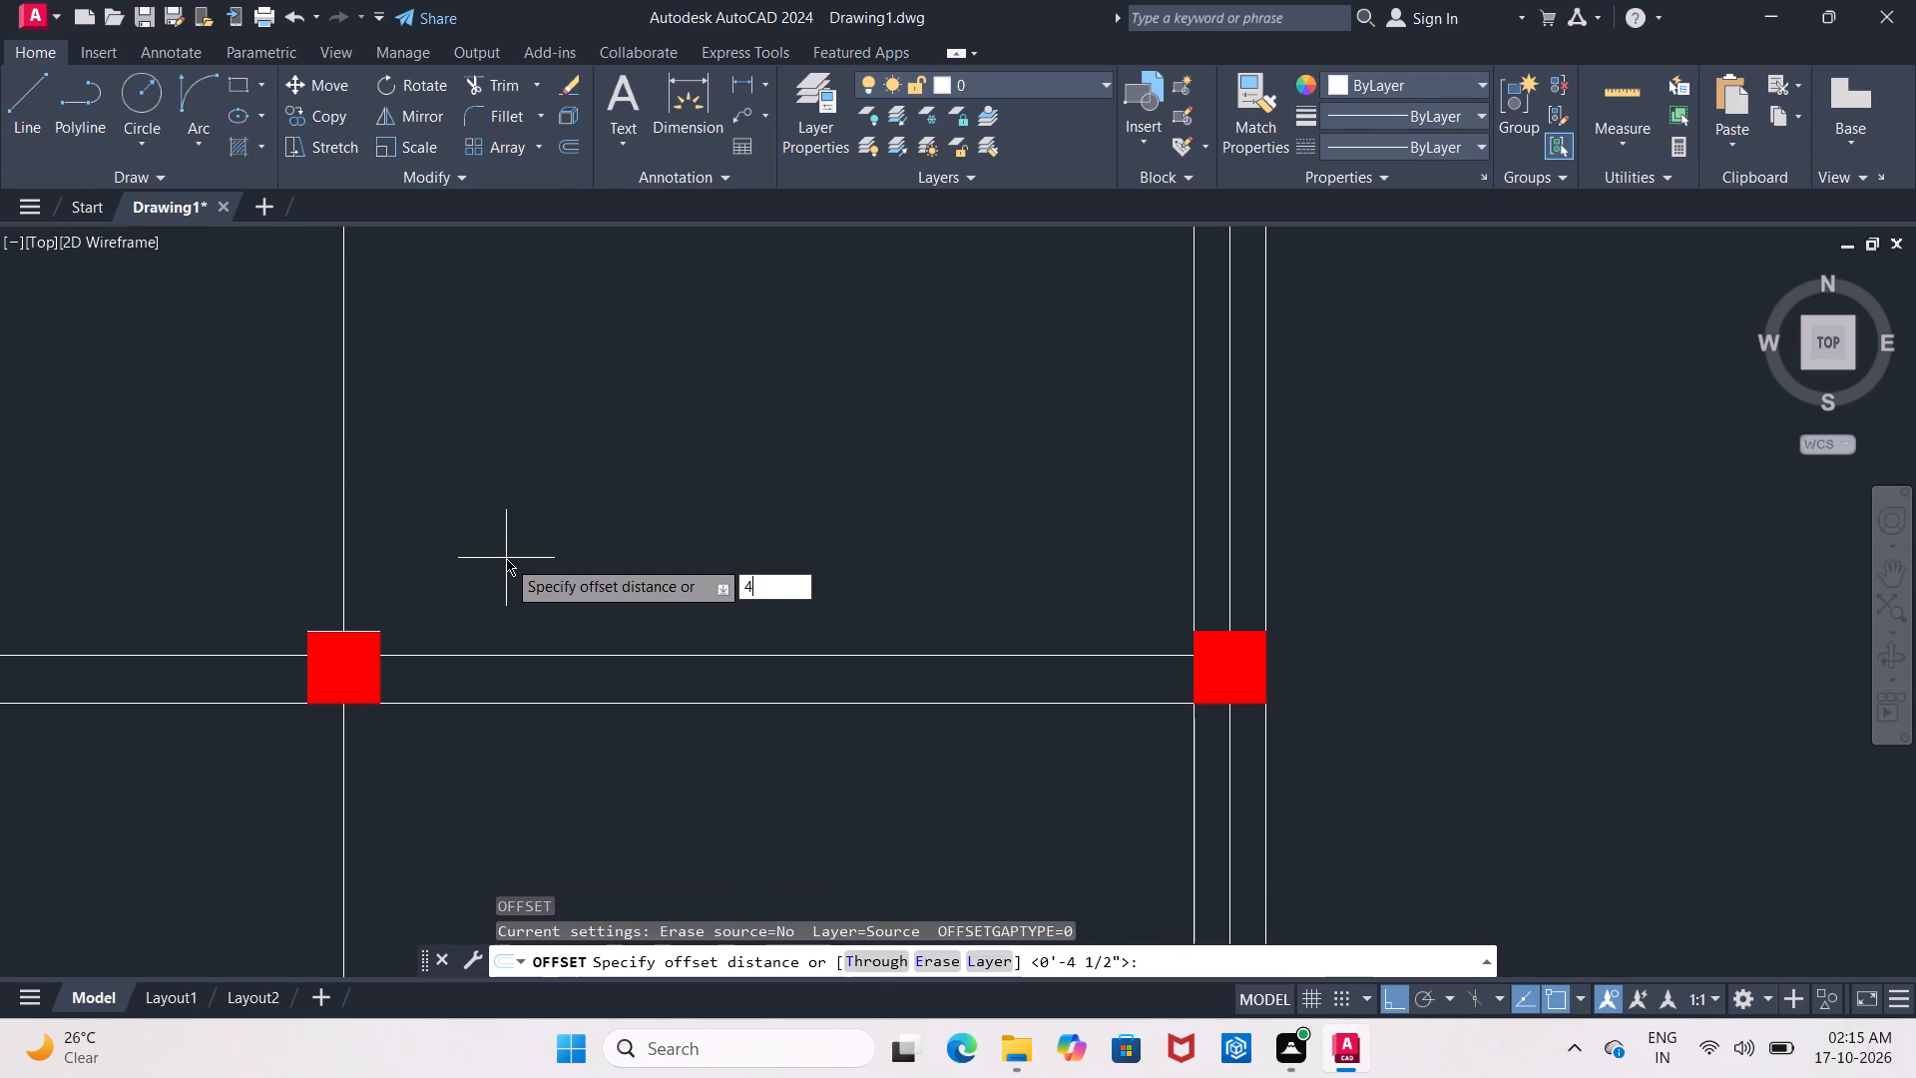
type(".5\"")
key("Return")
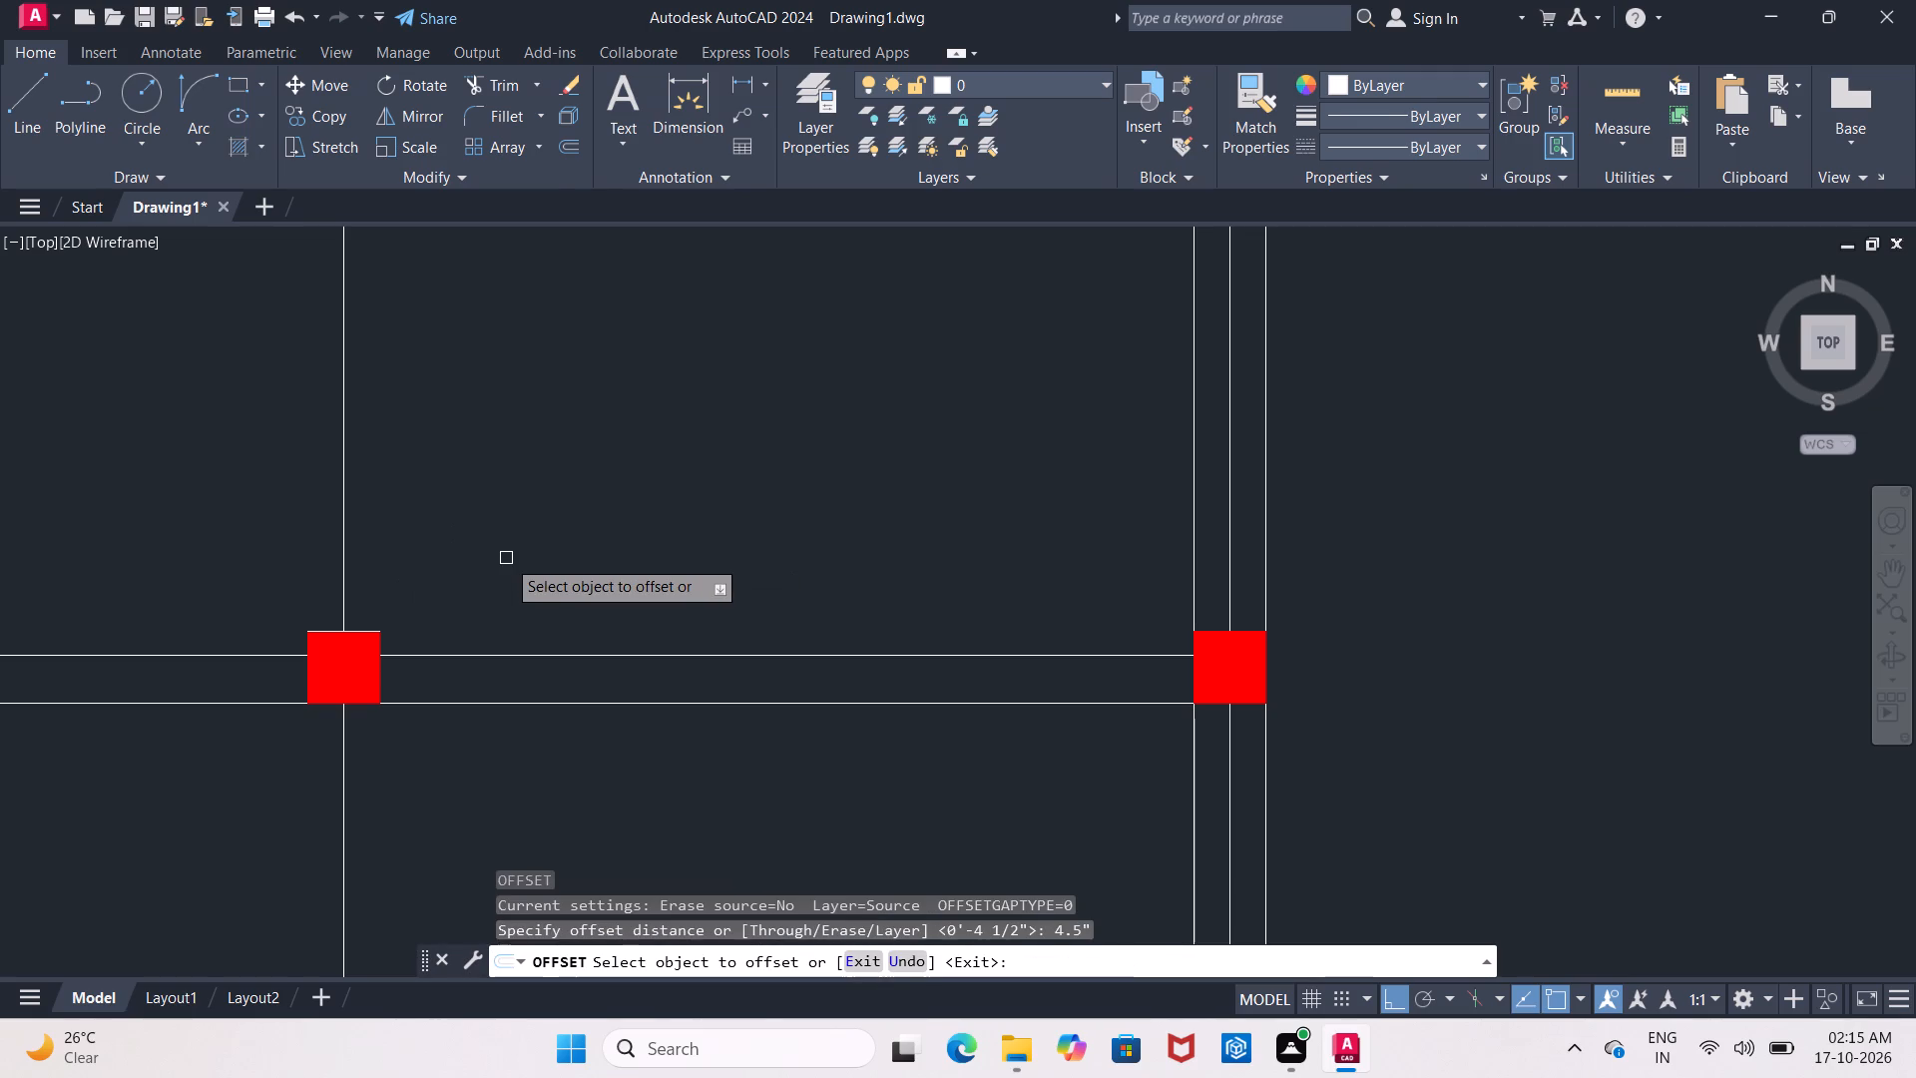
scroll(330, 605, "up", 2)
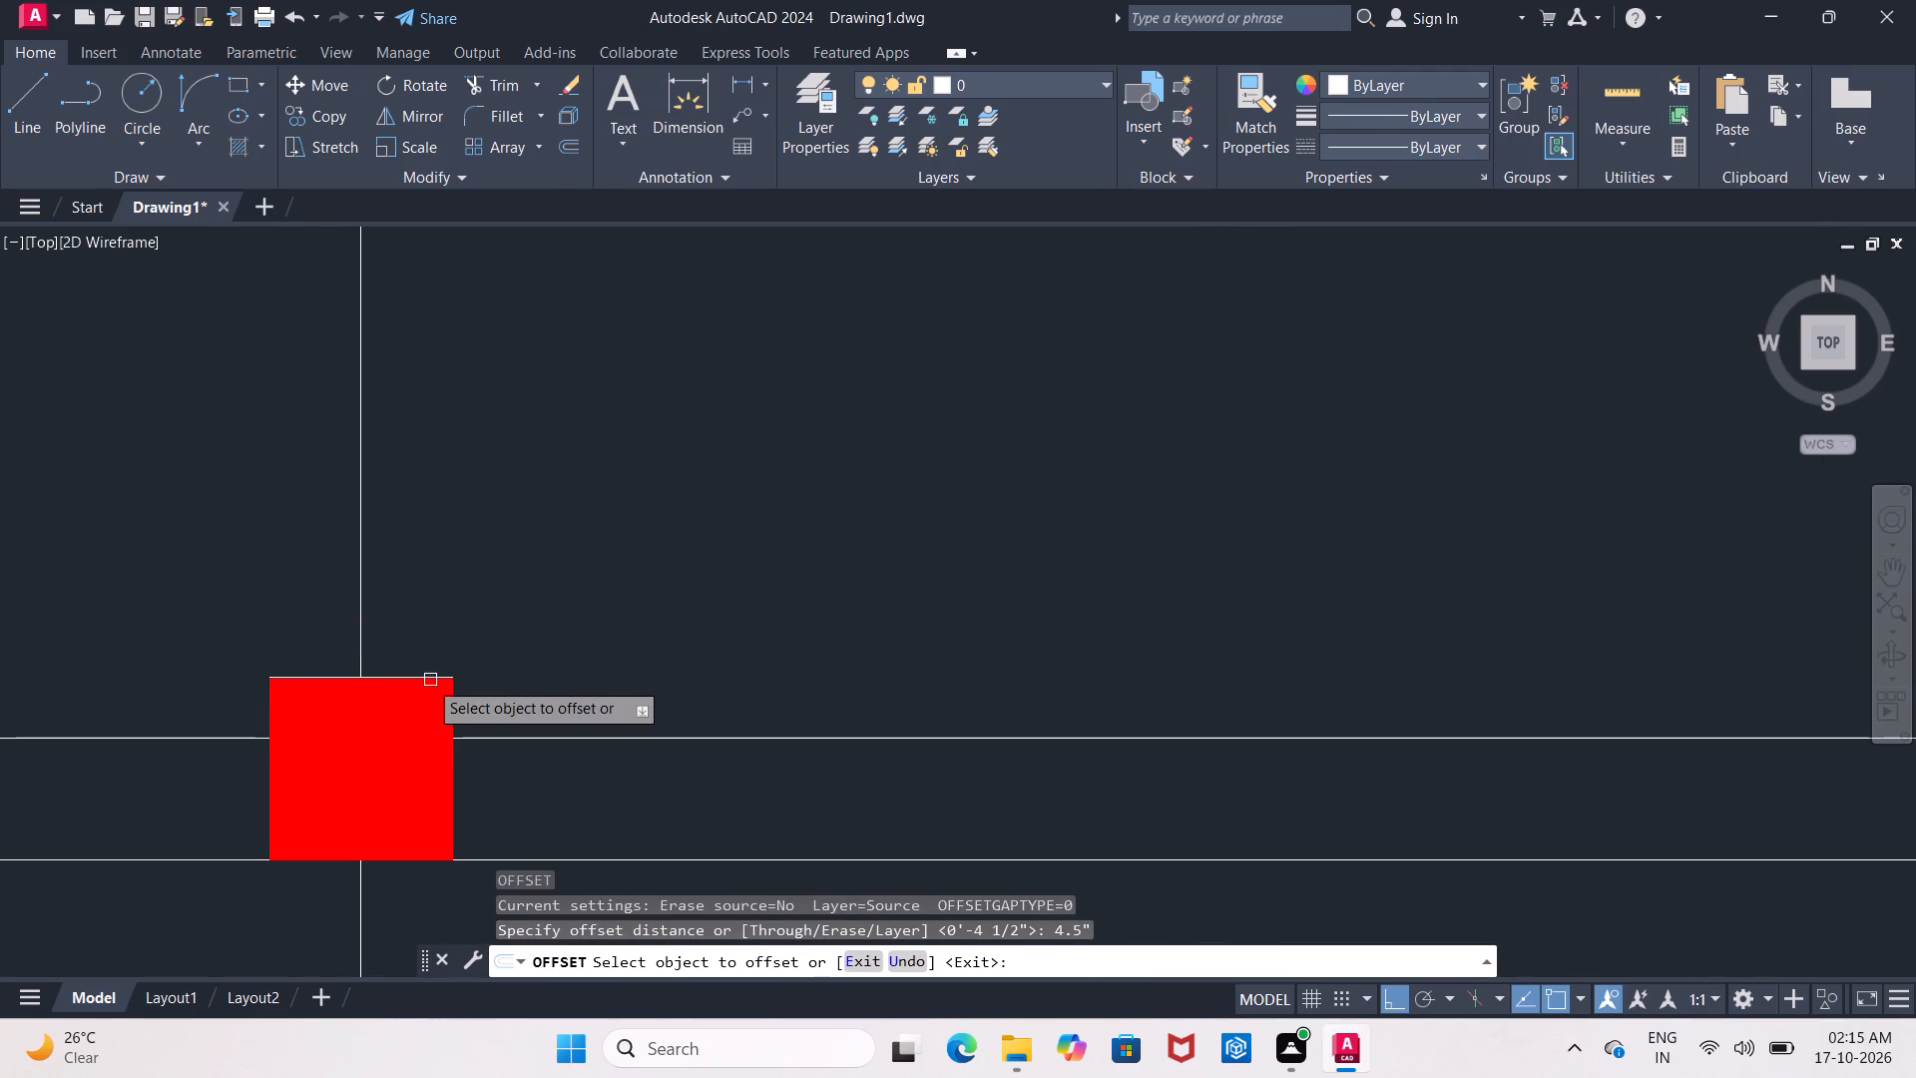
left_click(428, 680)
left_click(427, 753)
middle_click_drag(484, 743, 509, 589)
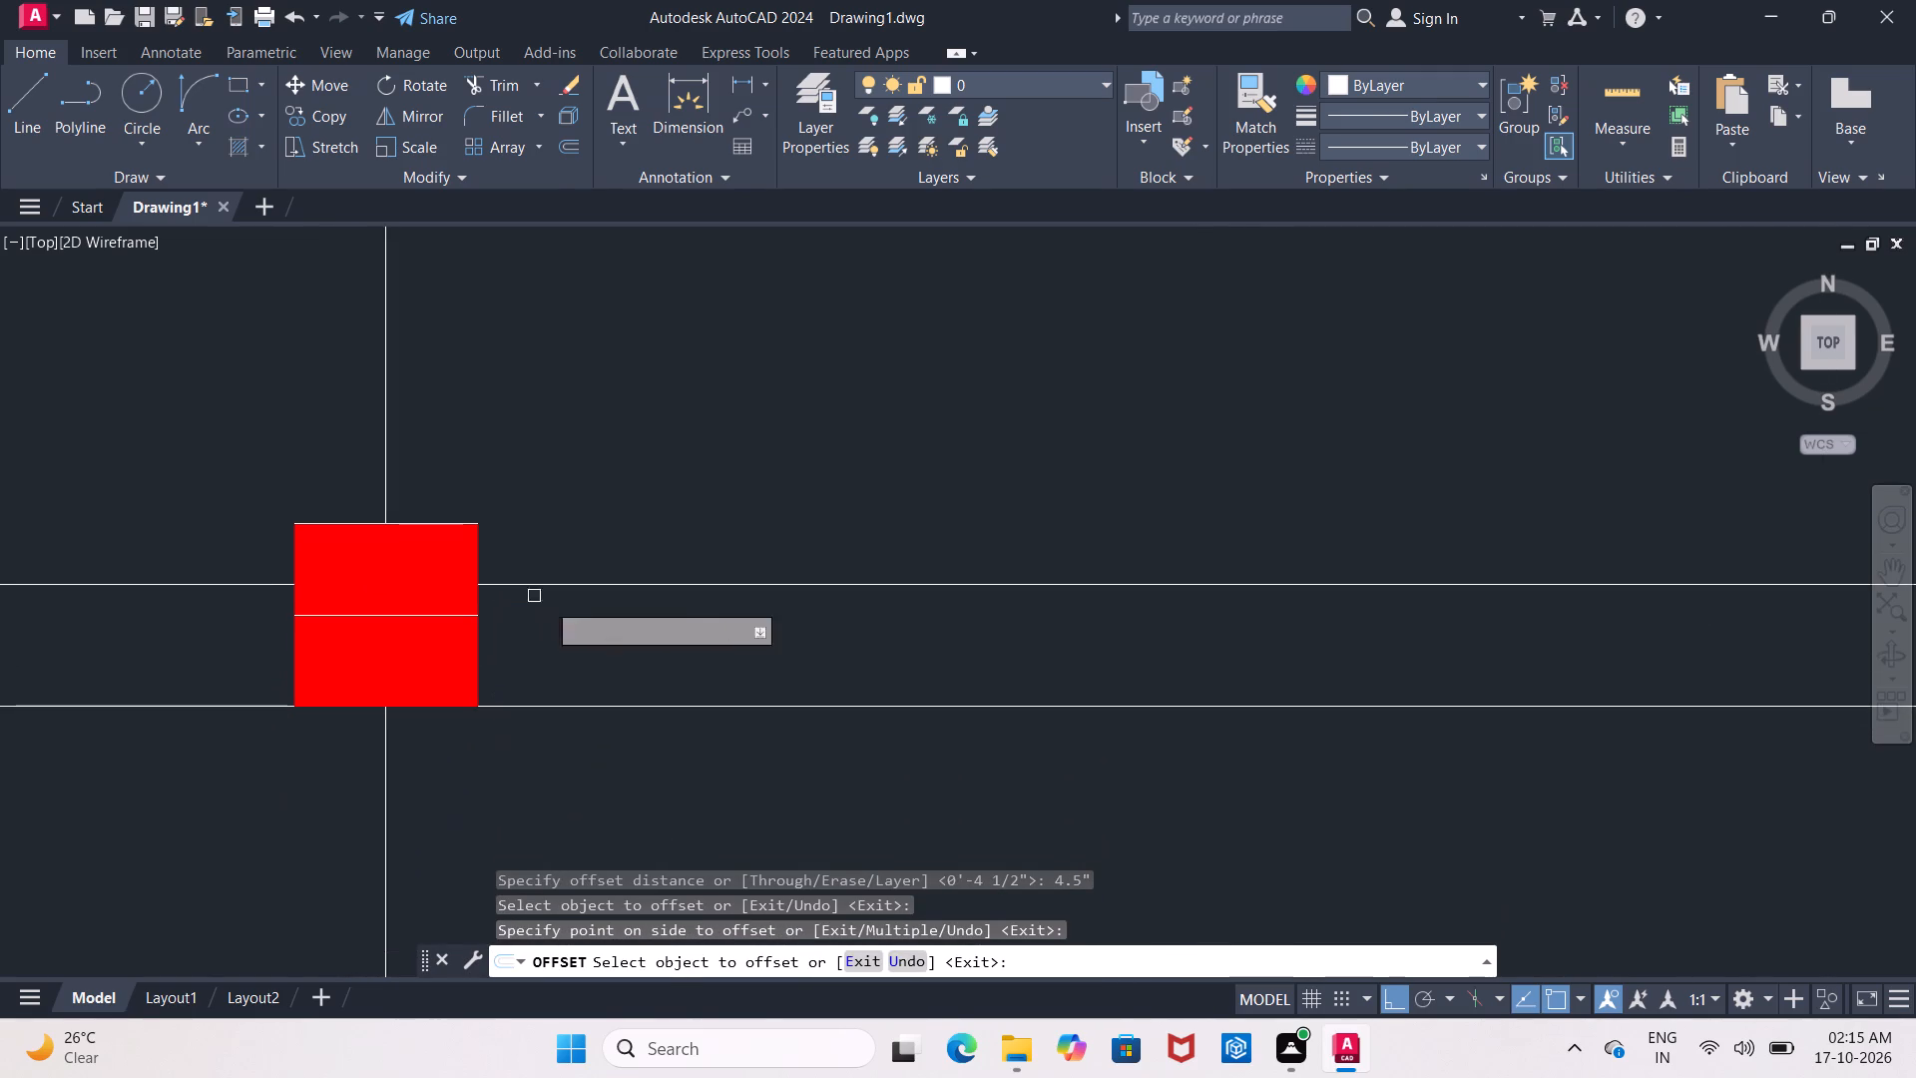
key("Escape")
Erase the two horizontal wall face lines that run through this column row.
left_click(605, 581)
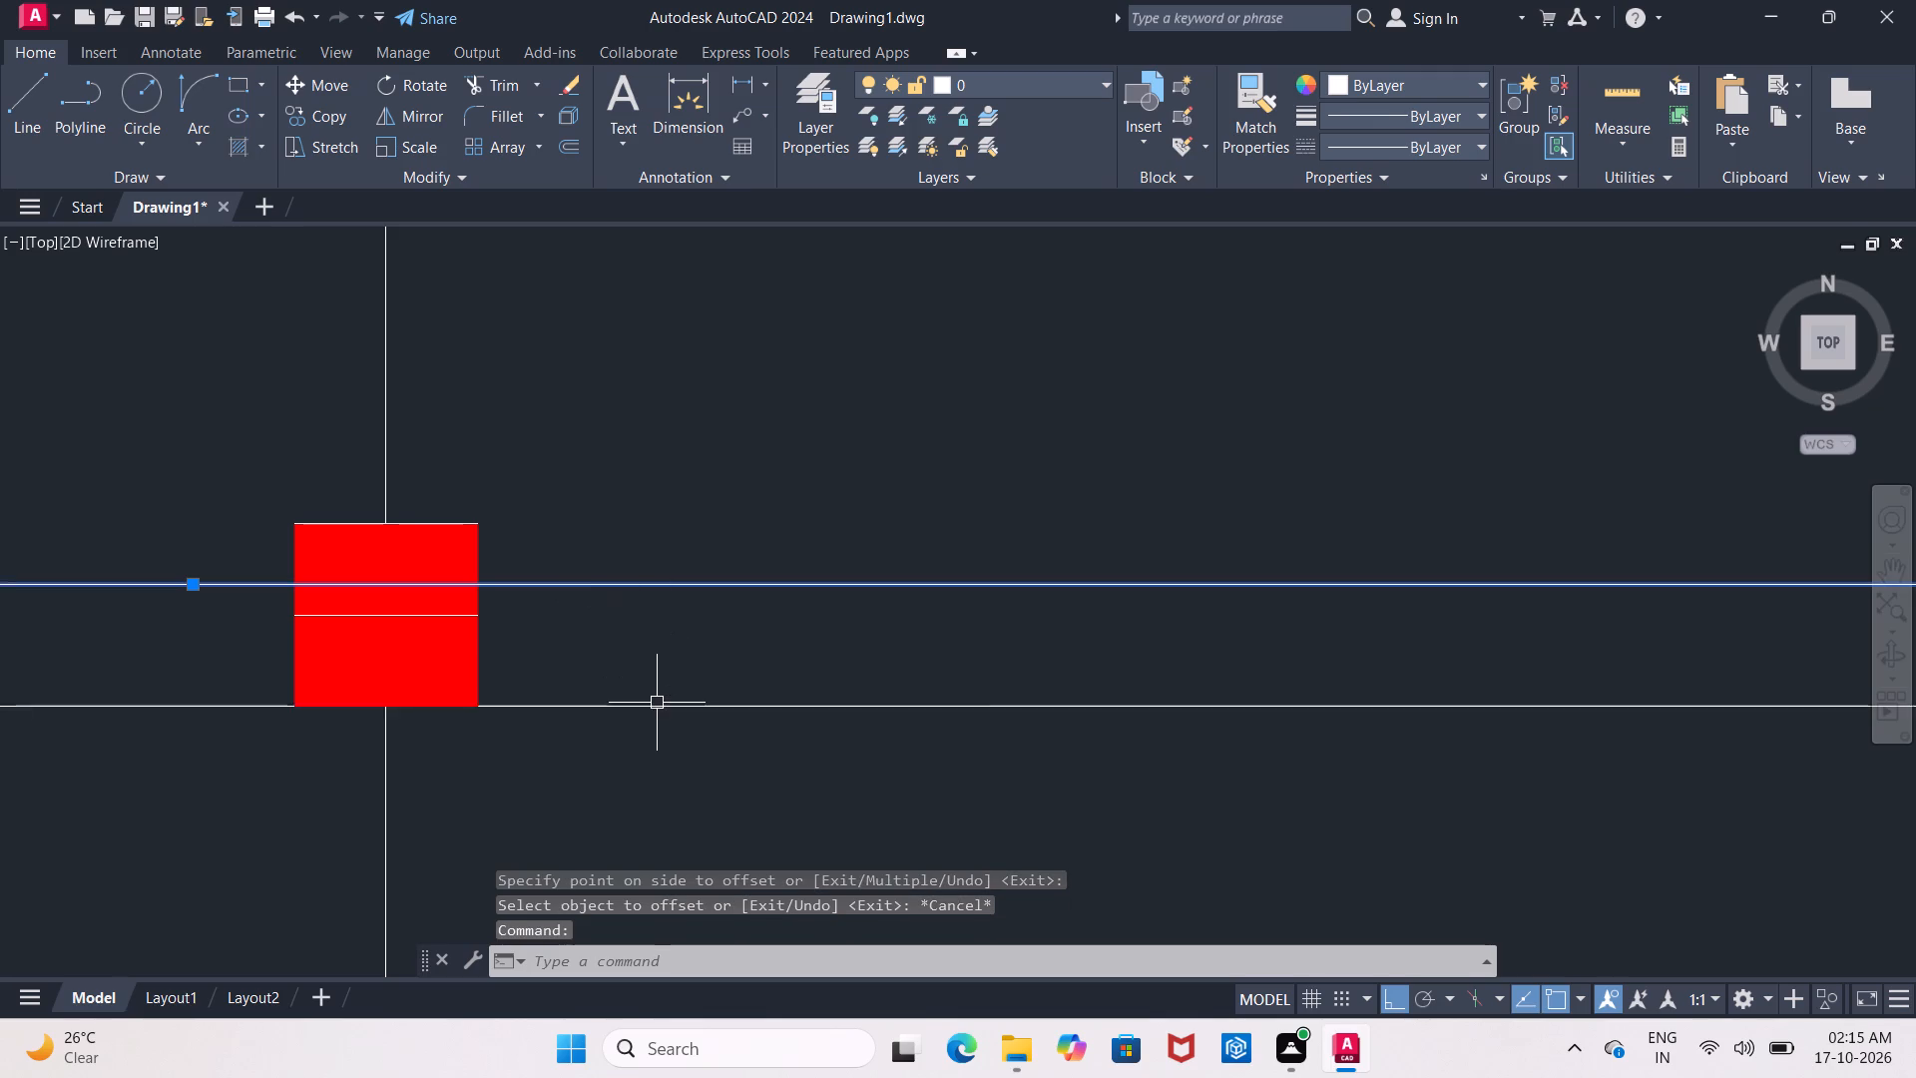
left_click(657, 703)
key("Delete")
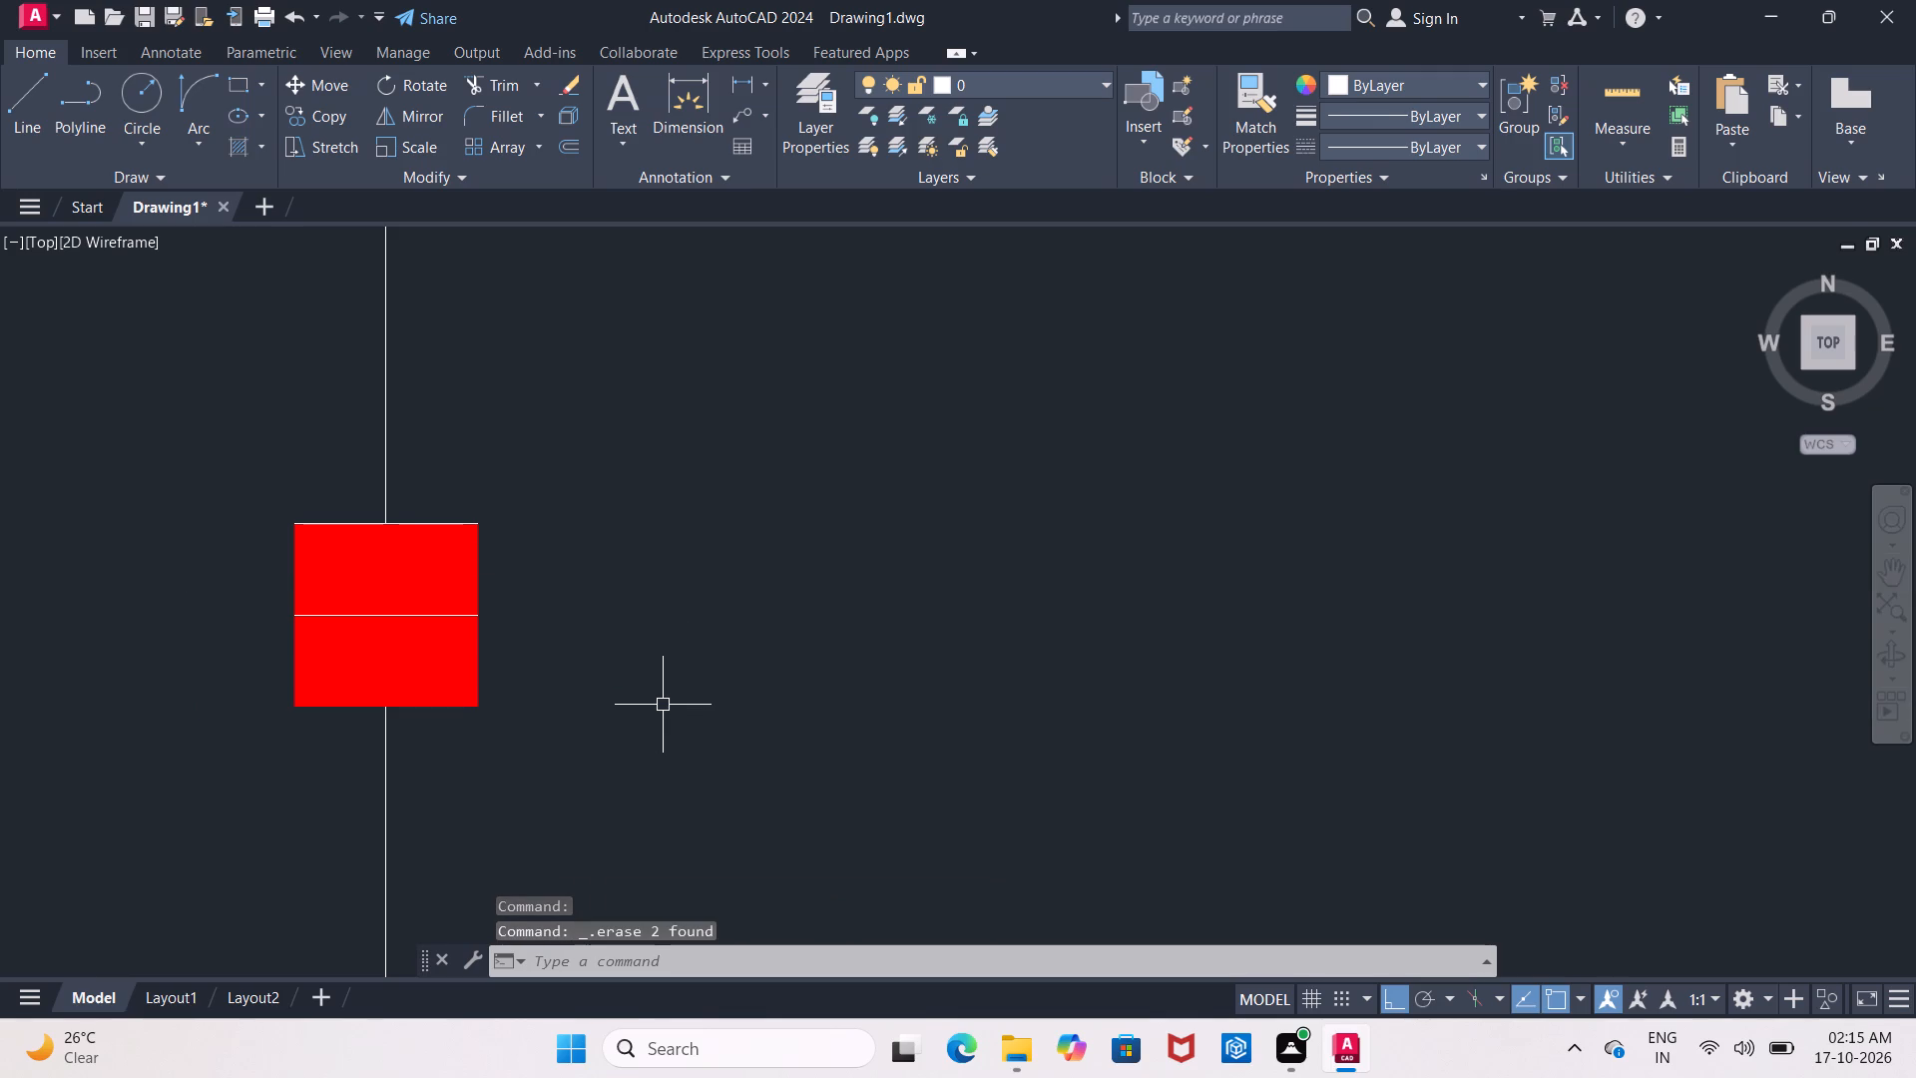
key("Escape")
Stretch both ends of the column's short horizontal centre line outward by 2'.
left_click(427, 612)
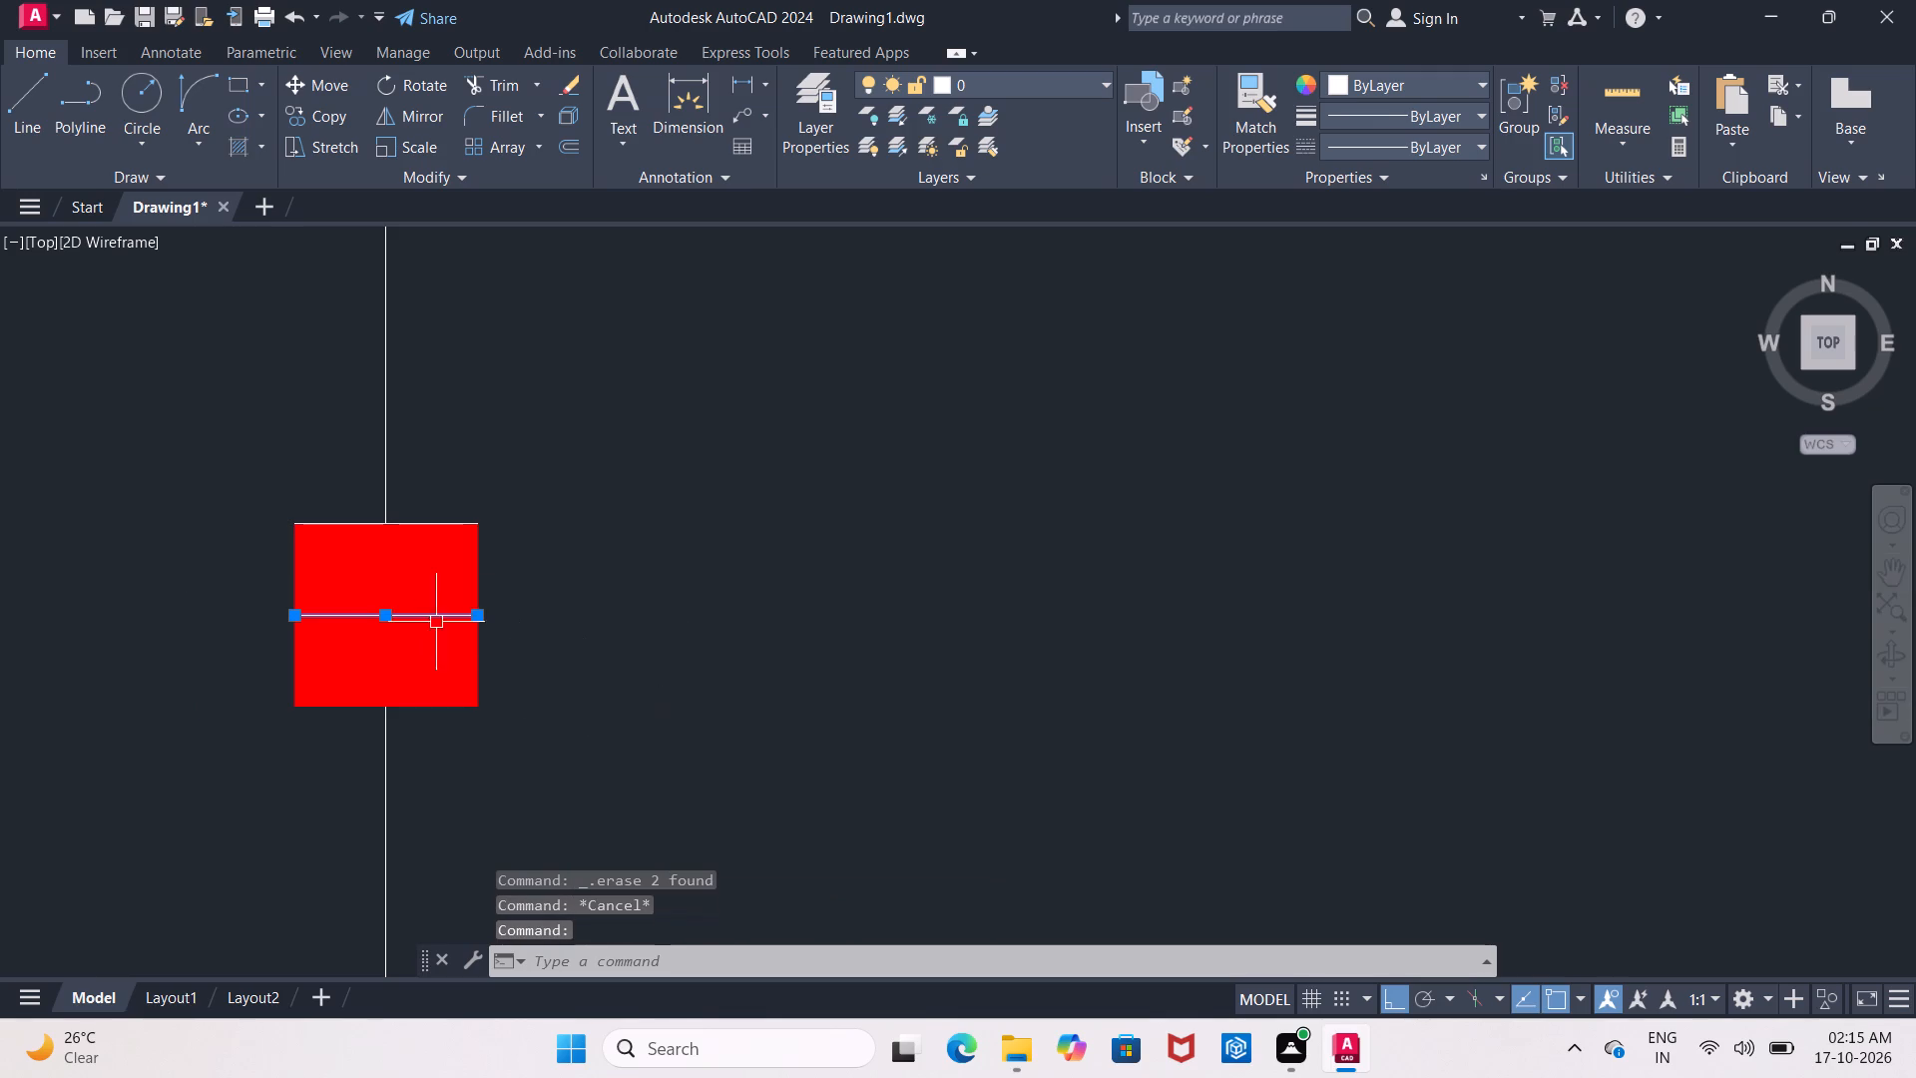
left_click(482, 619)
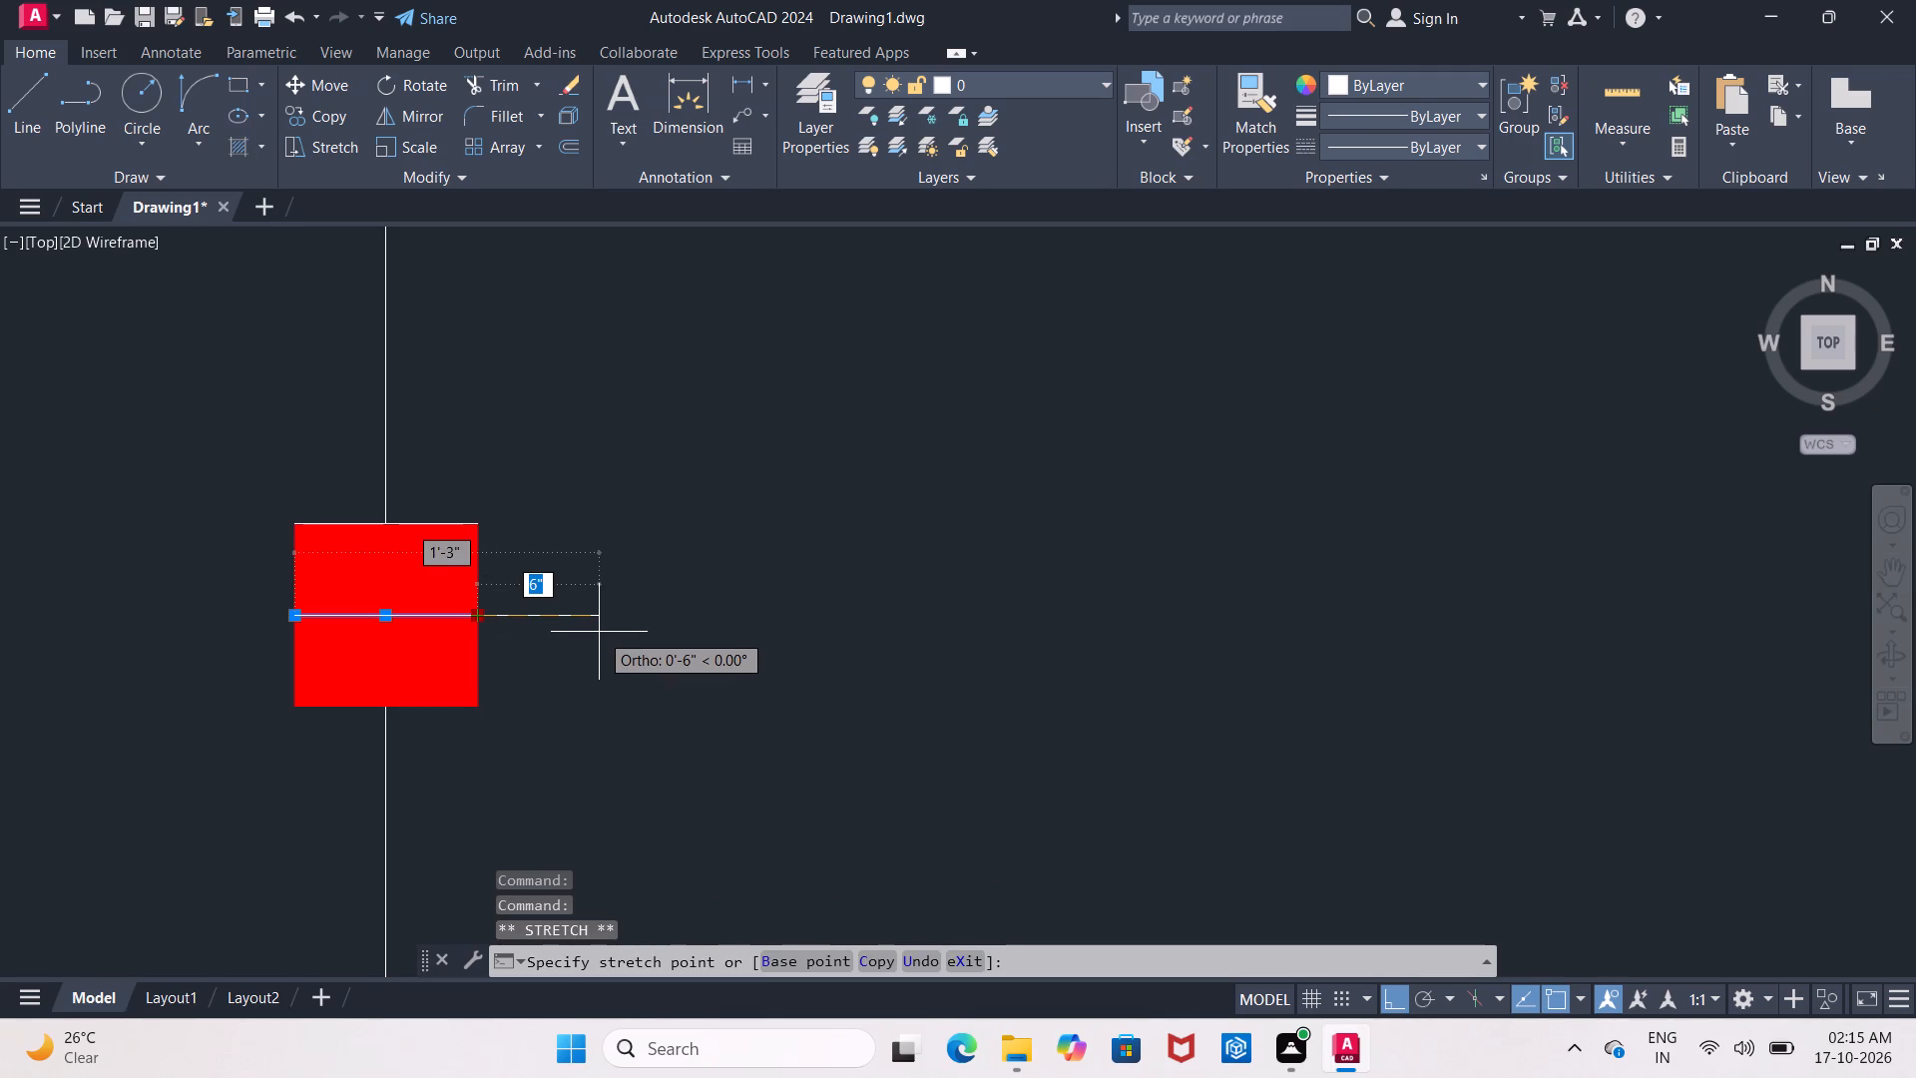
key("4")
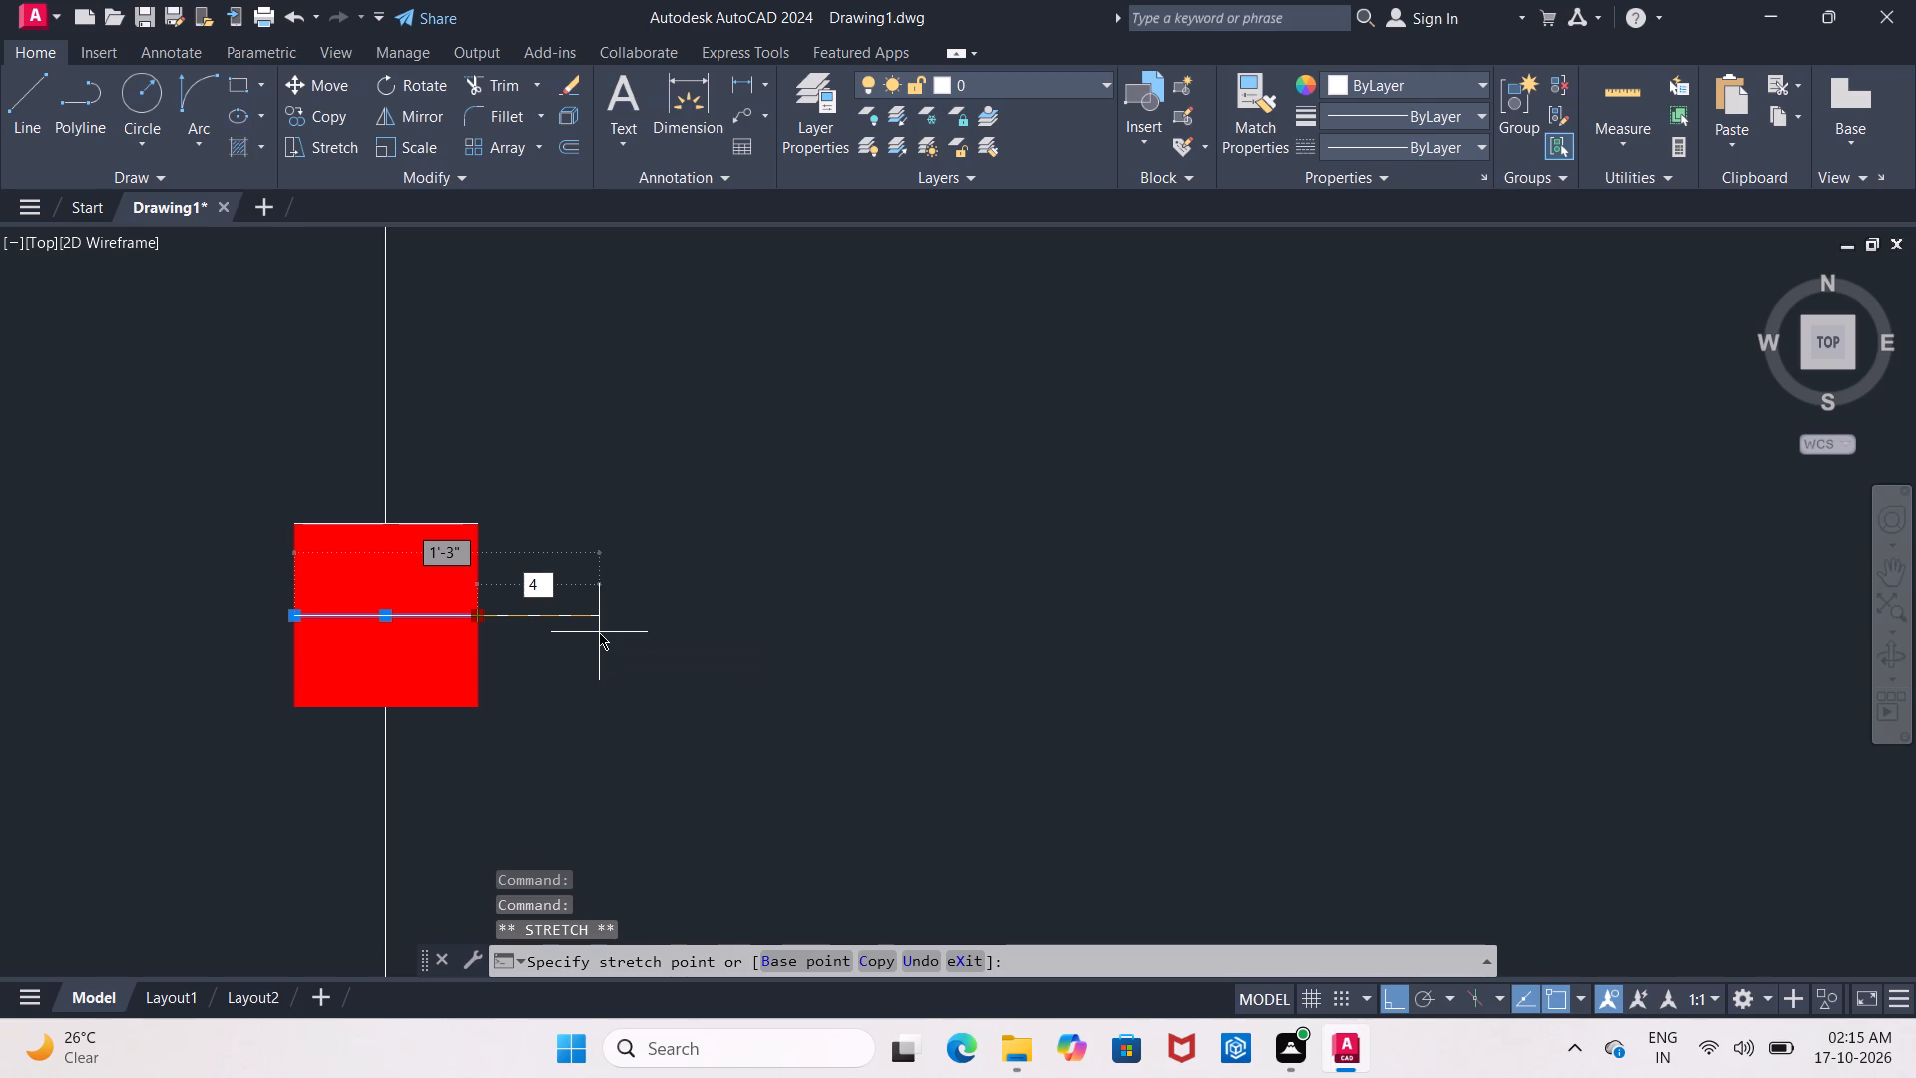
key("BackSpace")
type("2'")
key("Return")
key("Escape")
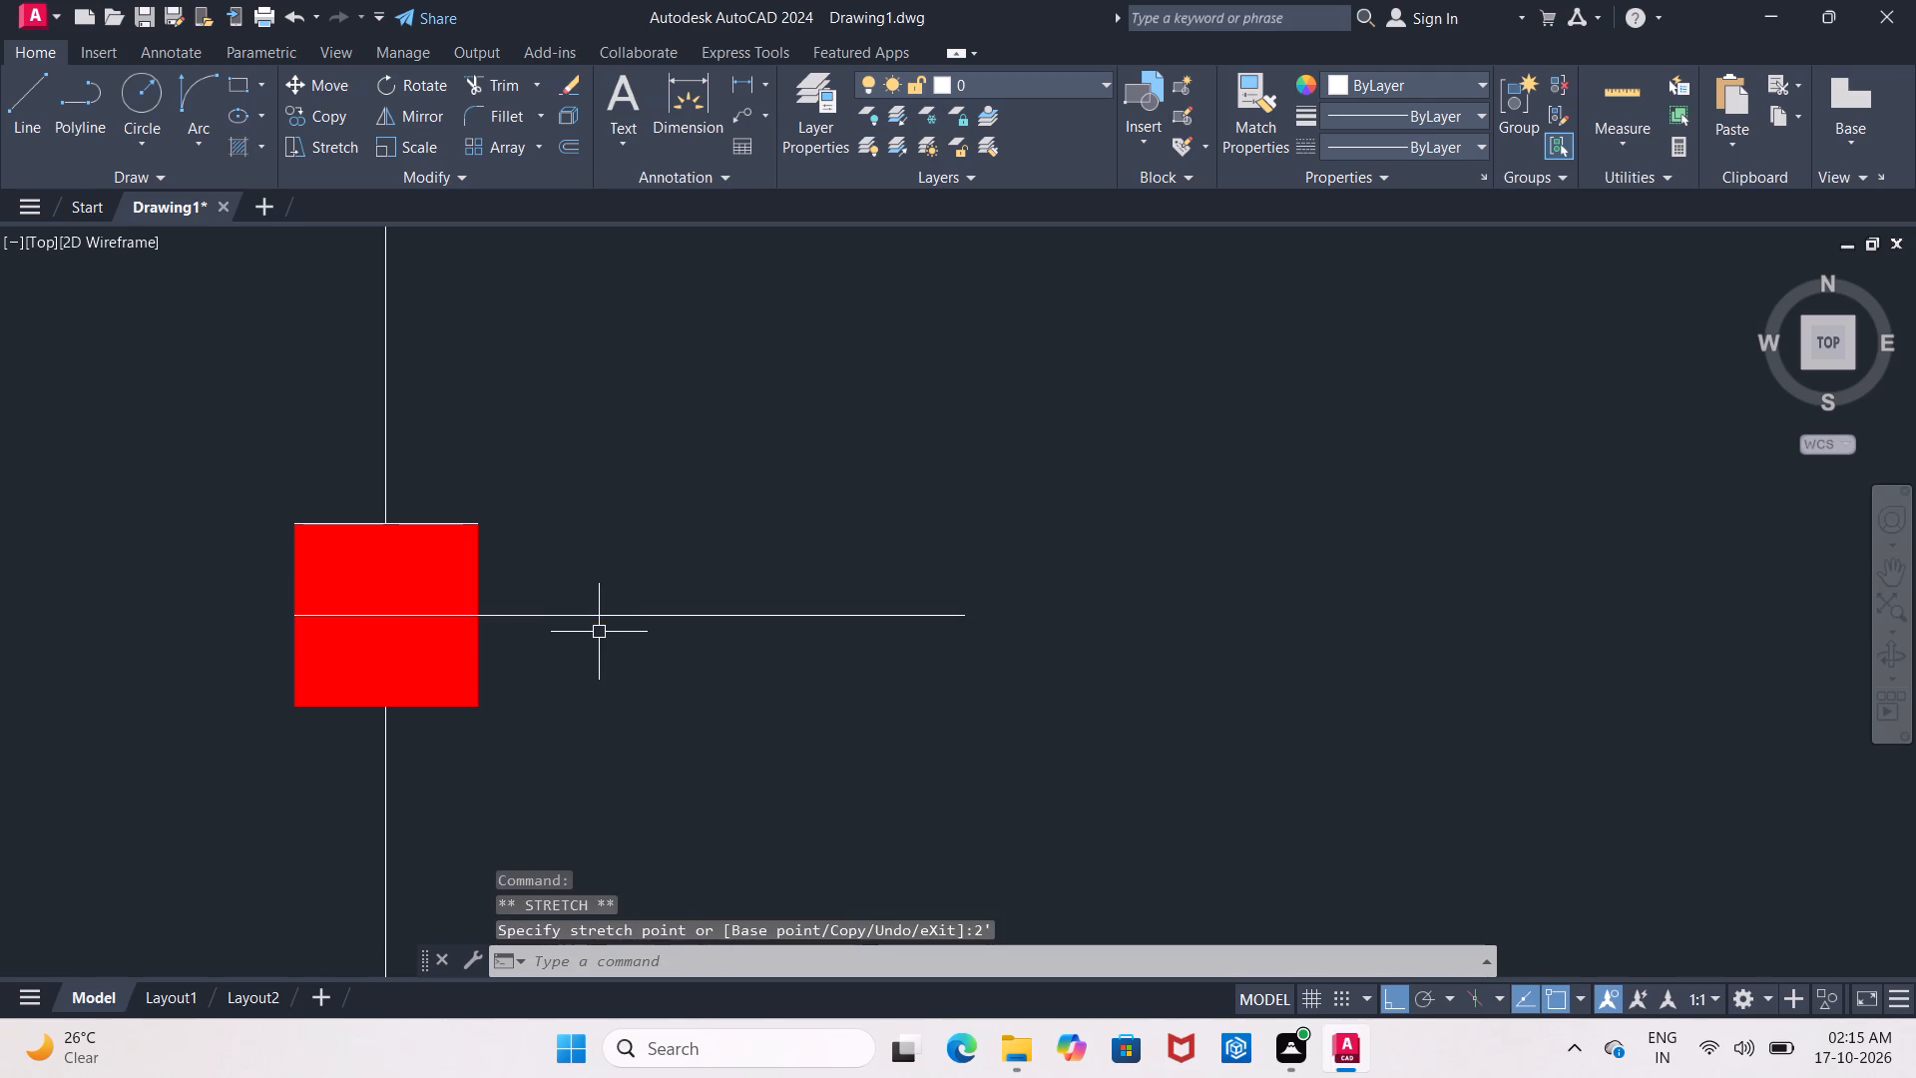
left_click(430, 614)
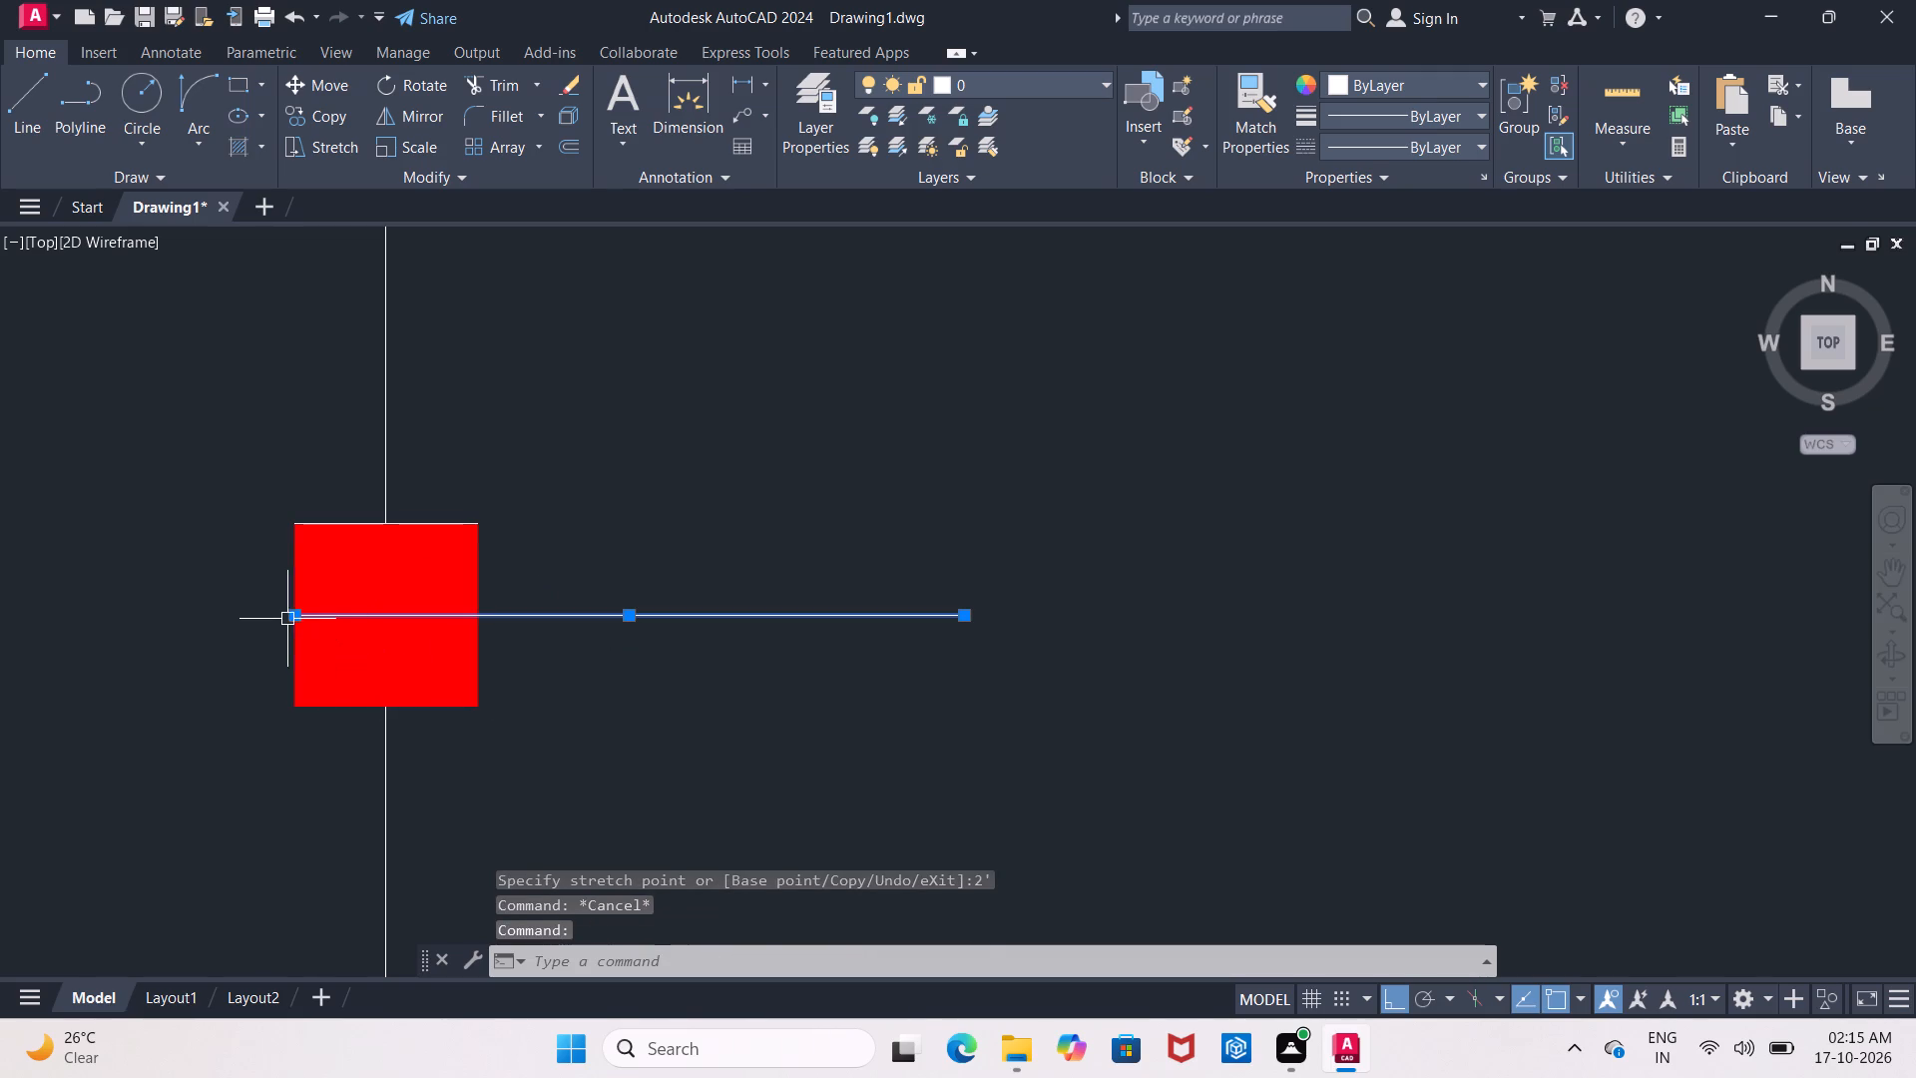
left_click(298, 616)
type("2'")
key("Return")
key("Escape")
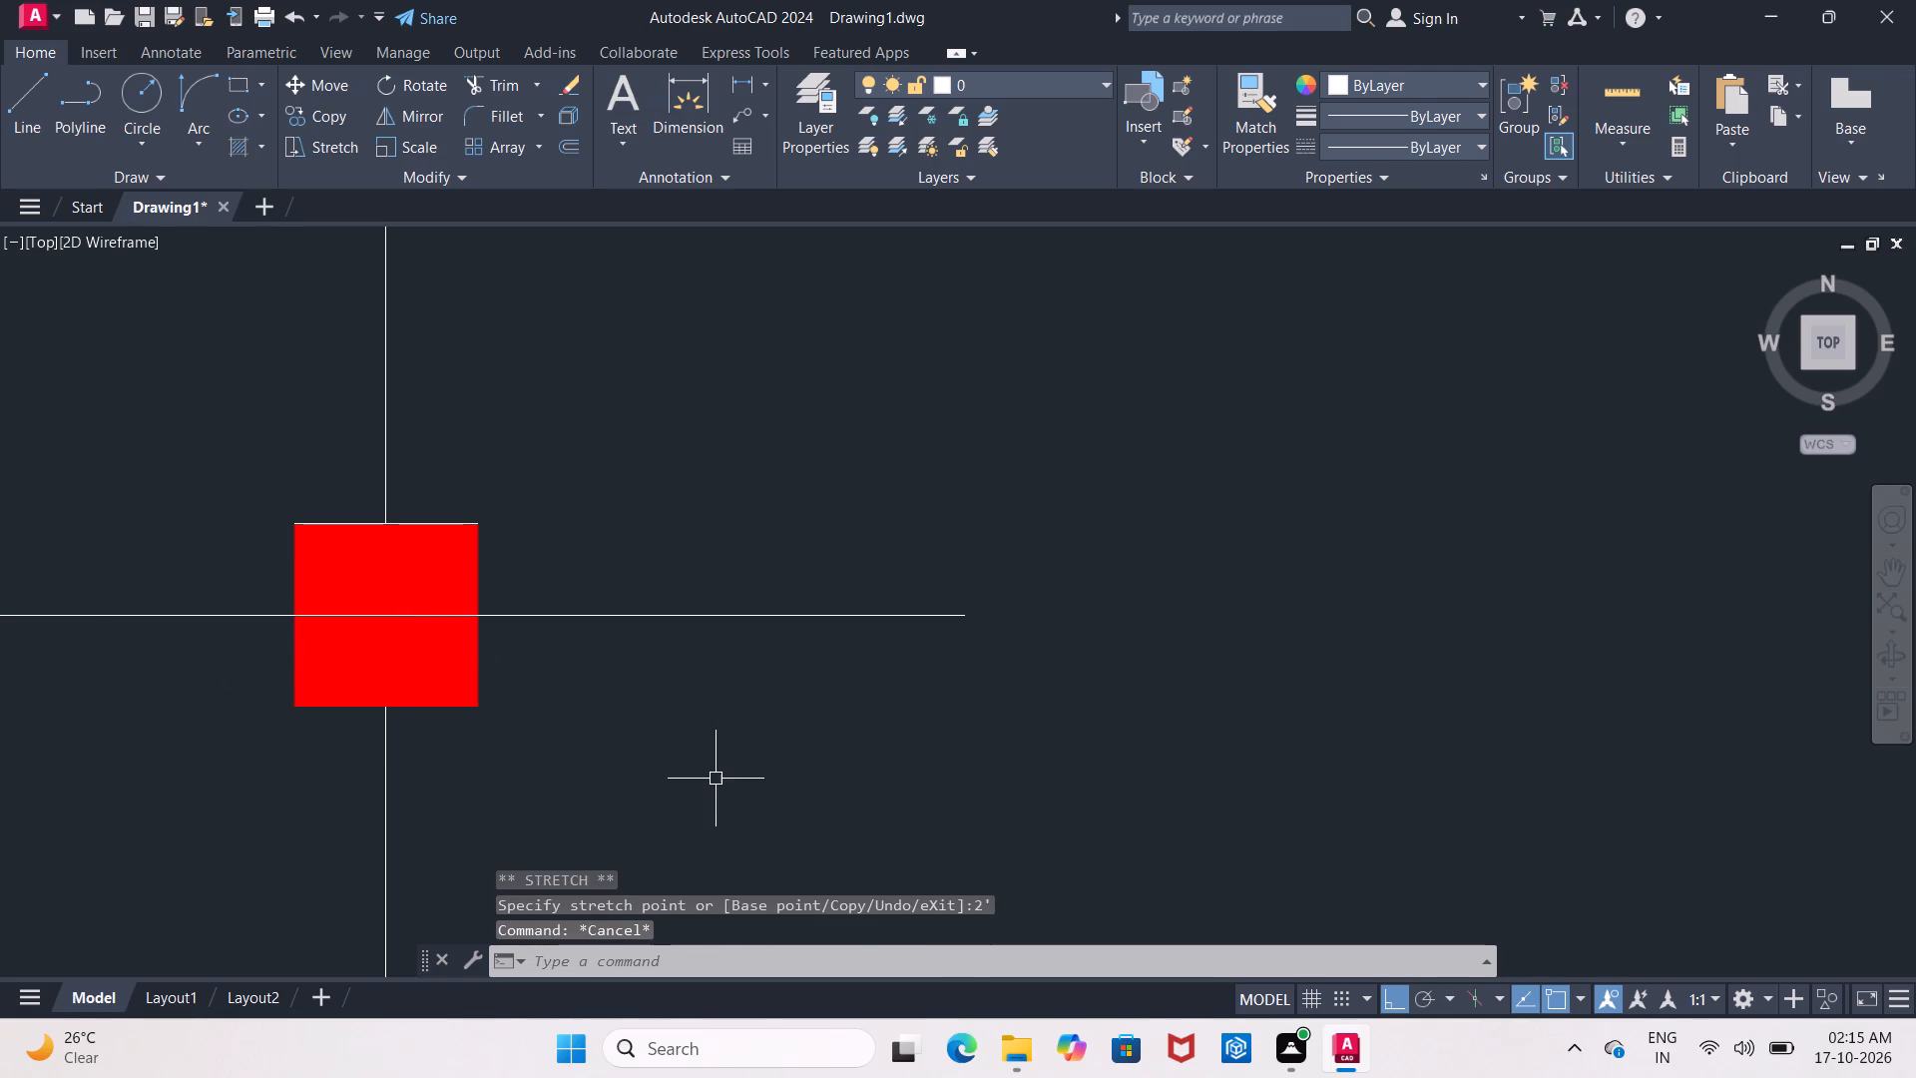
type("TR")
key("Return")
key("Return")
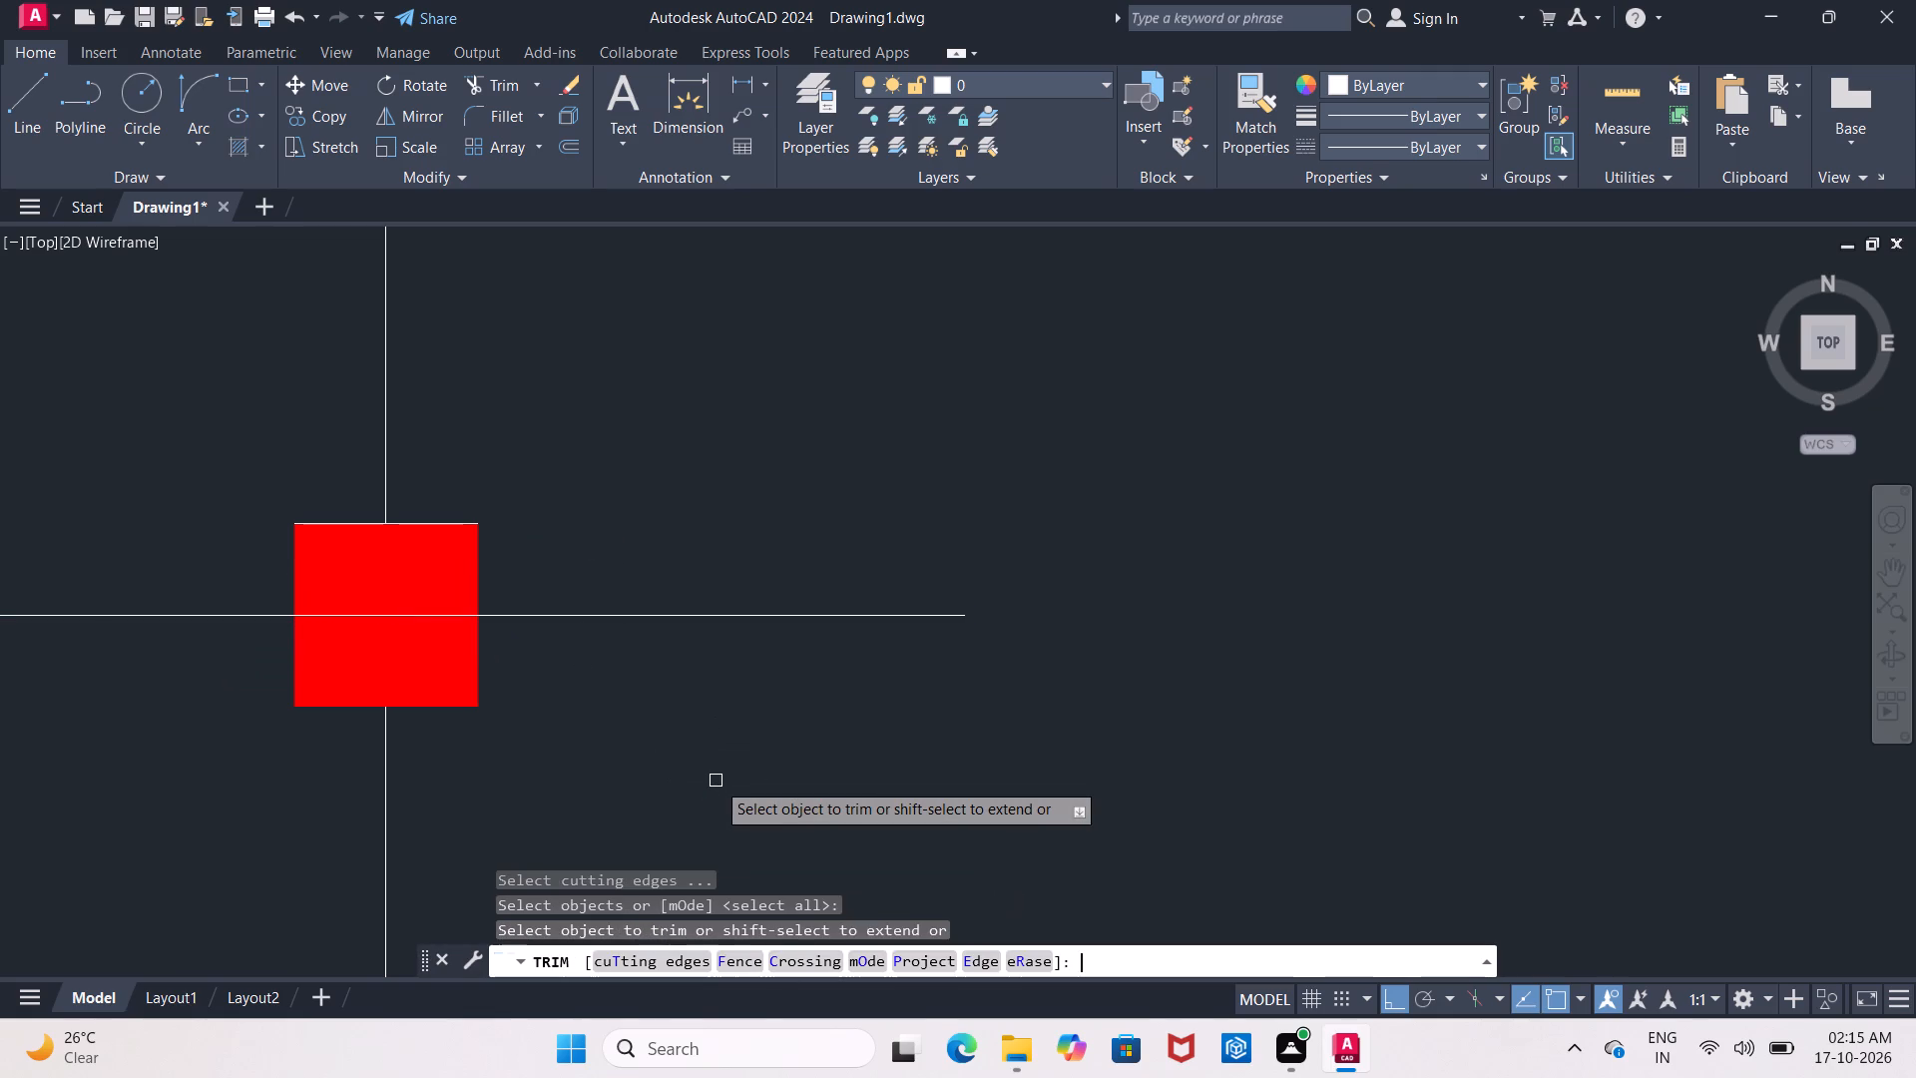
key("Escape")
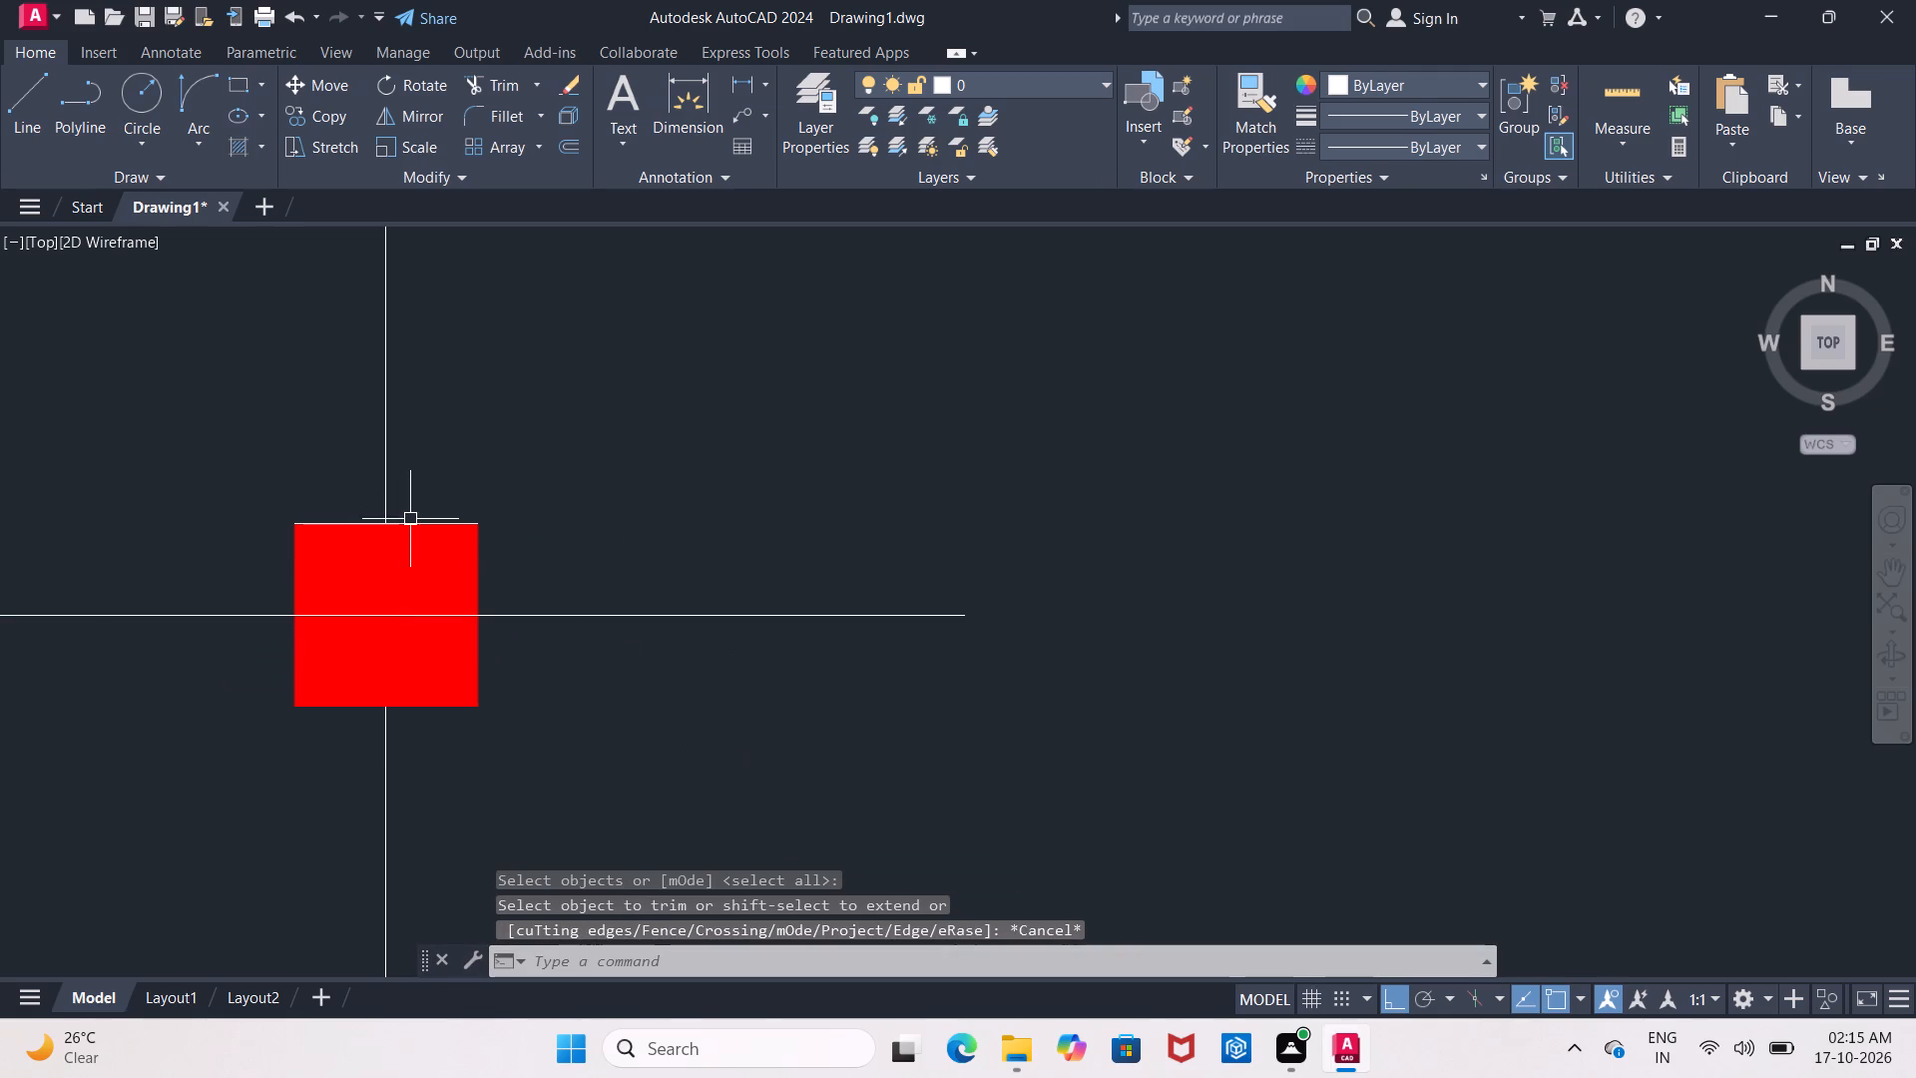
Erase the helper line along the column's top edge.
left_click(410, 520)
key("Delete")
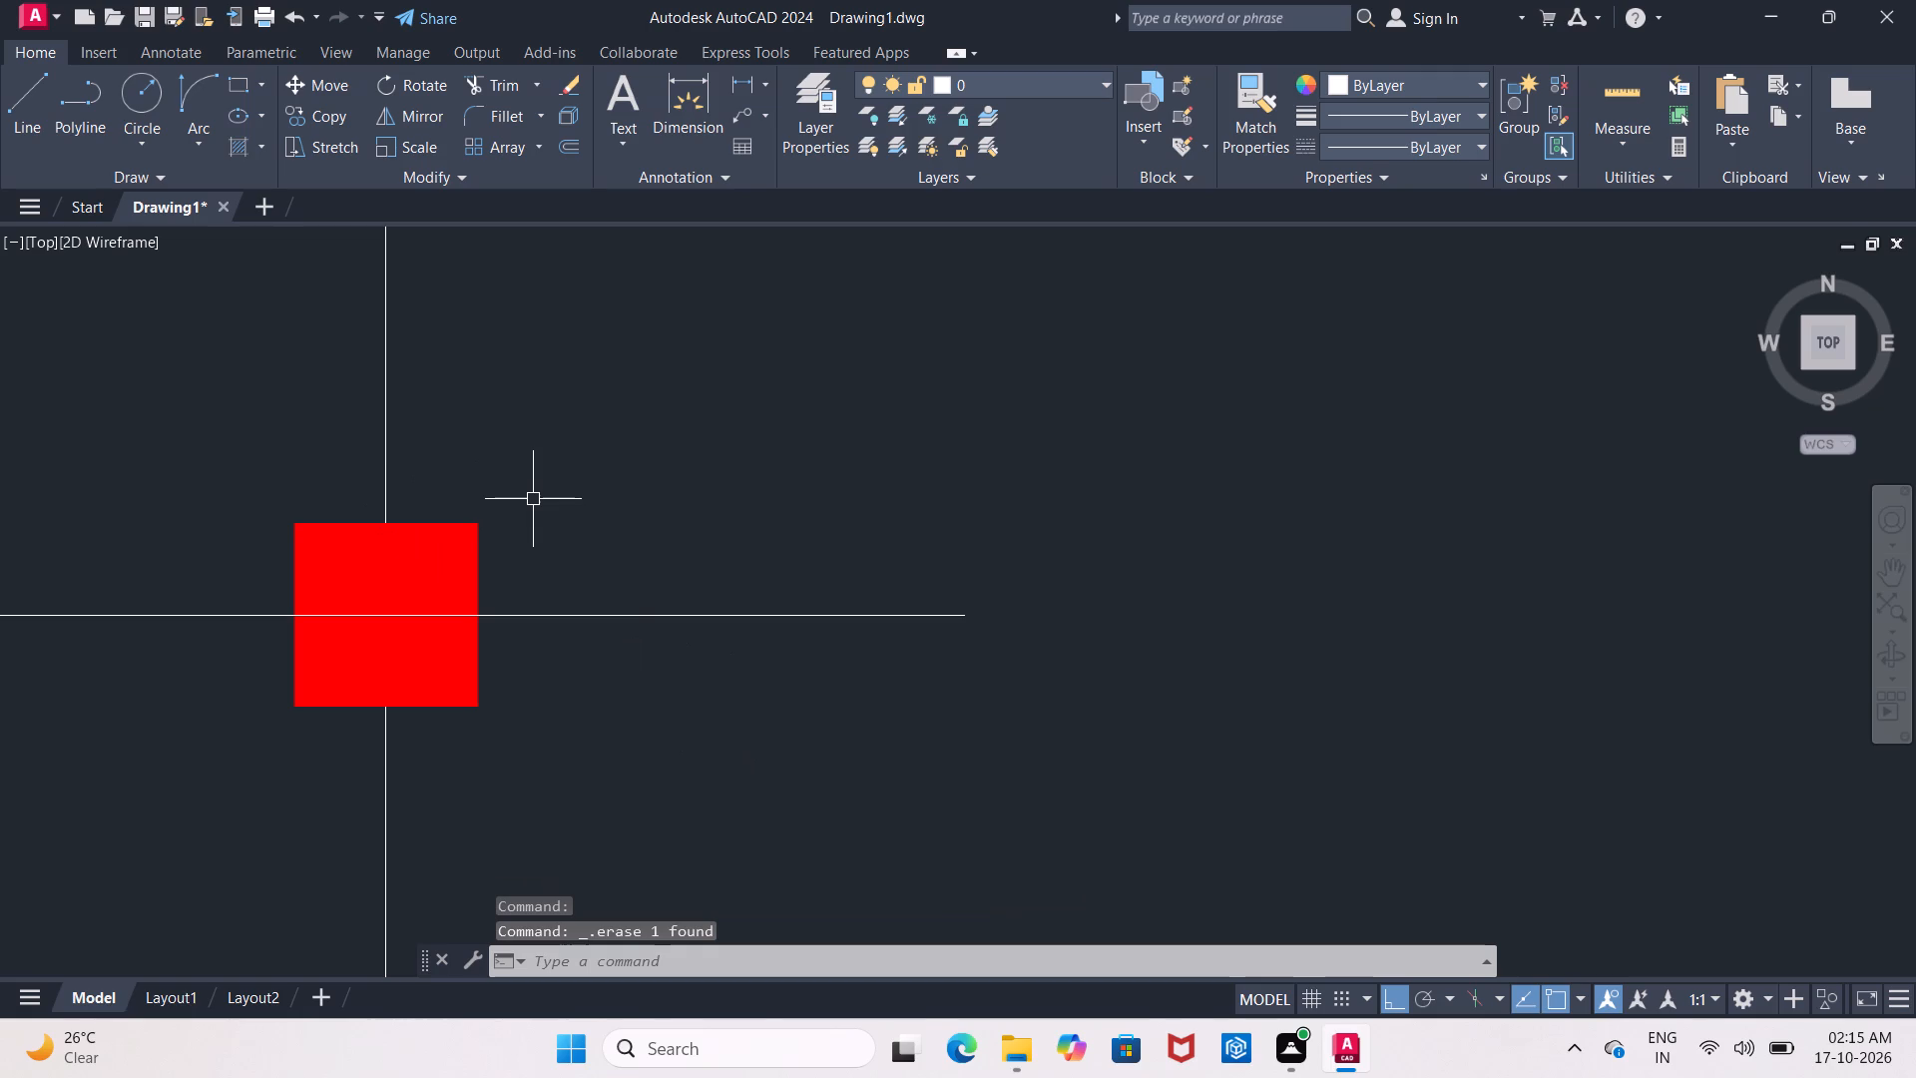
Trim away the portions of the horizontal centre line inside the column, keeping the column's red fill intact.
type("TR")
key("Return")
key("Return")
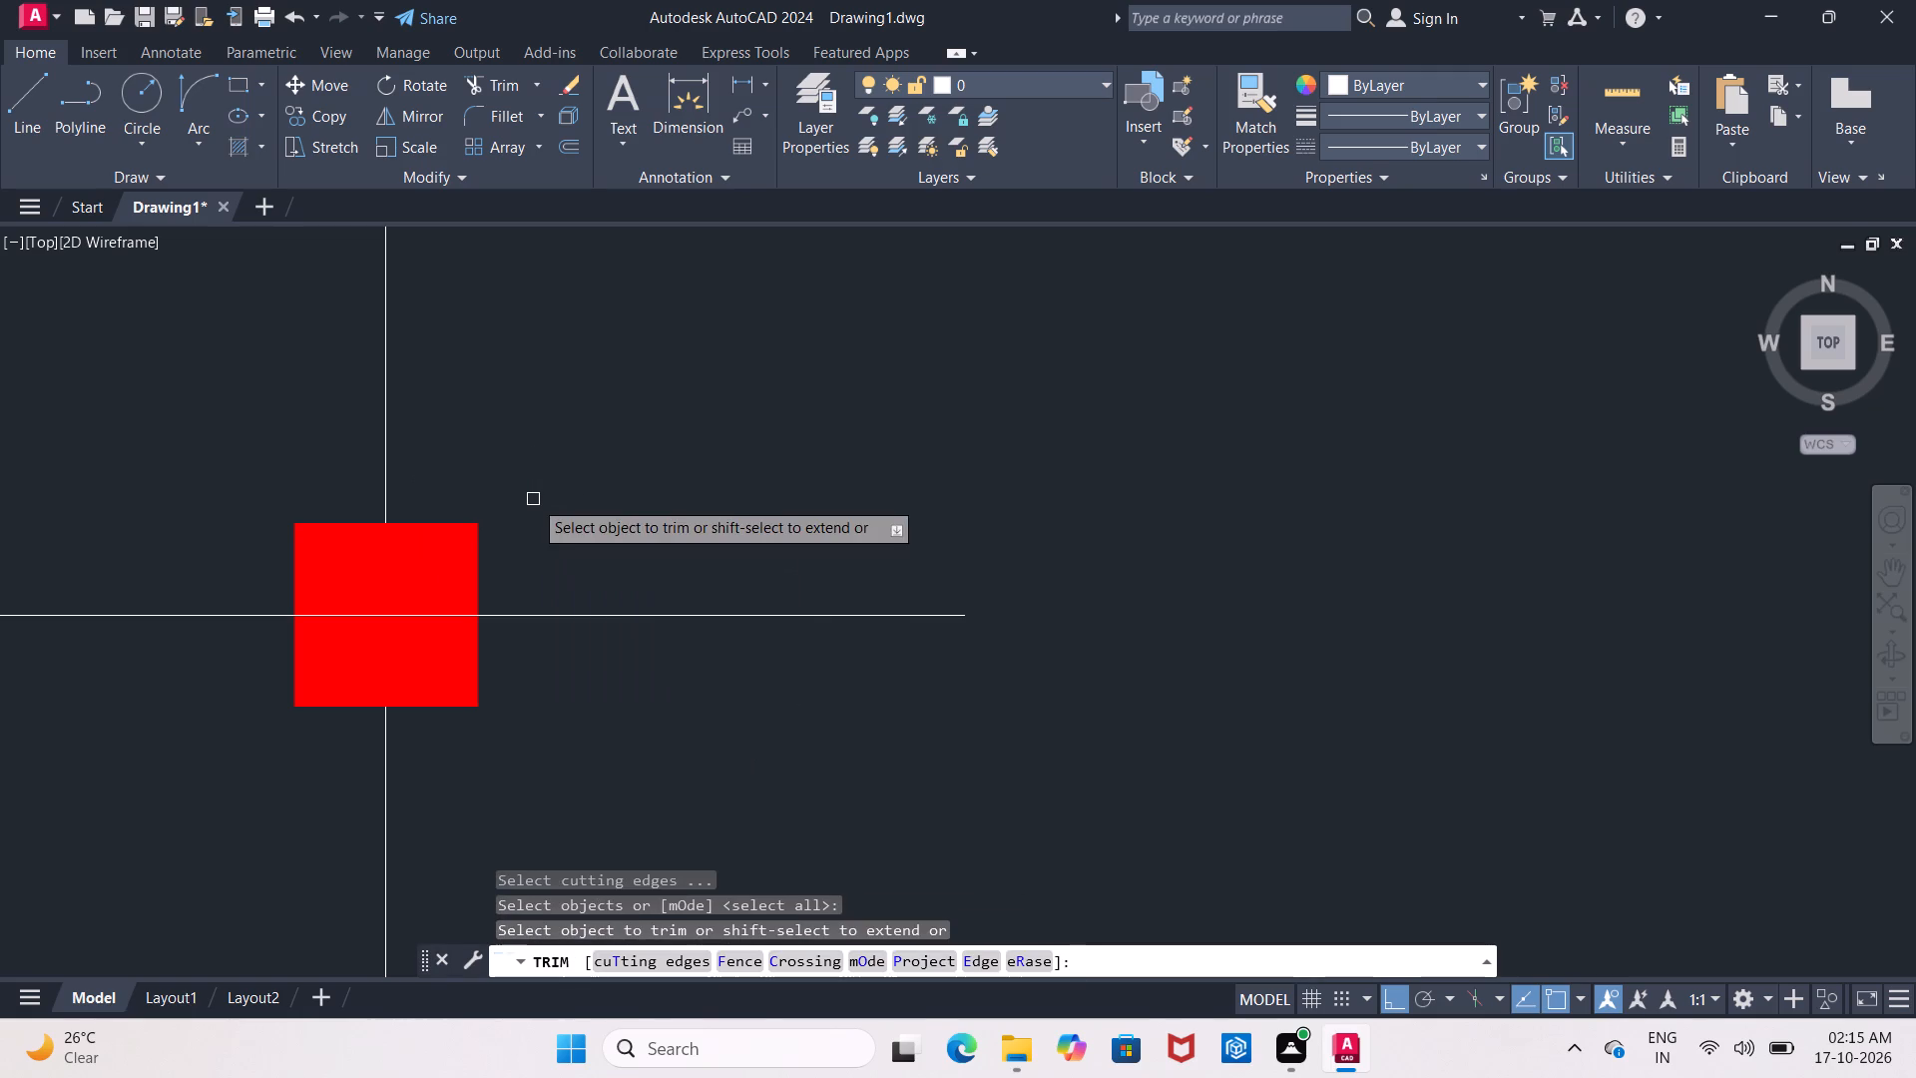
left_click(401, 613)
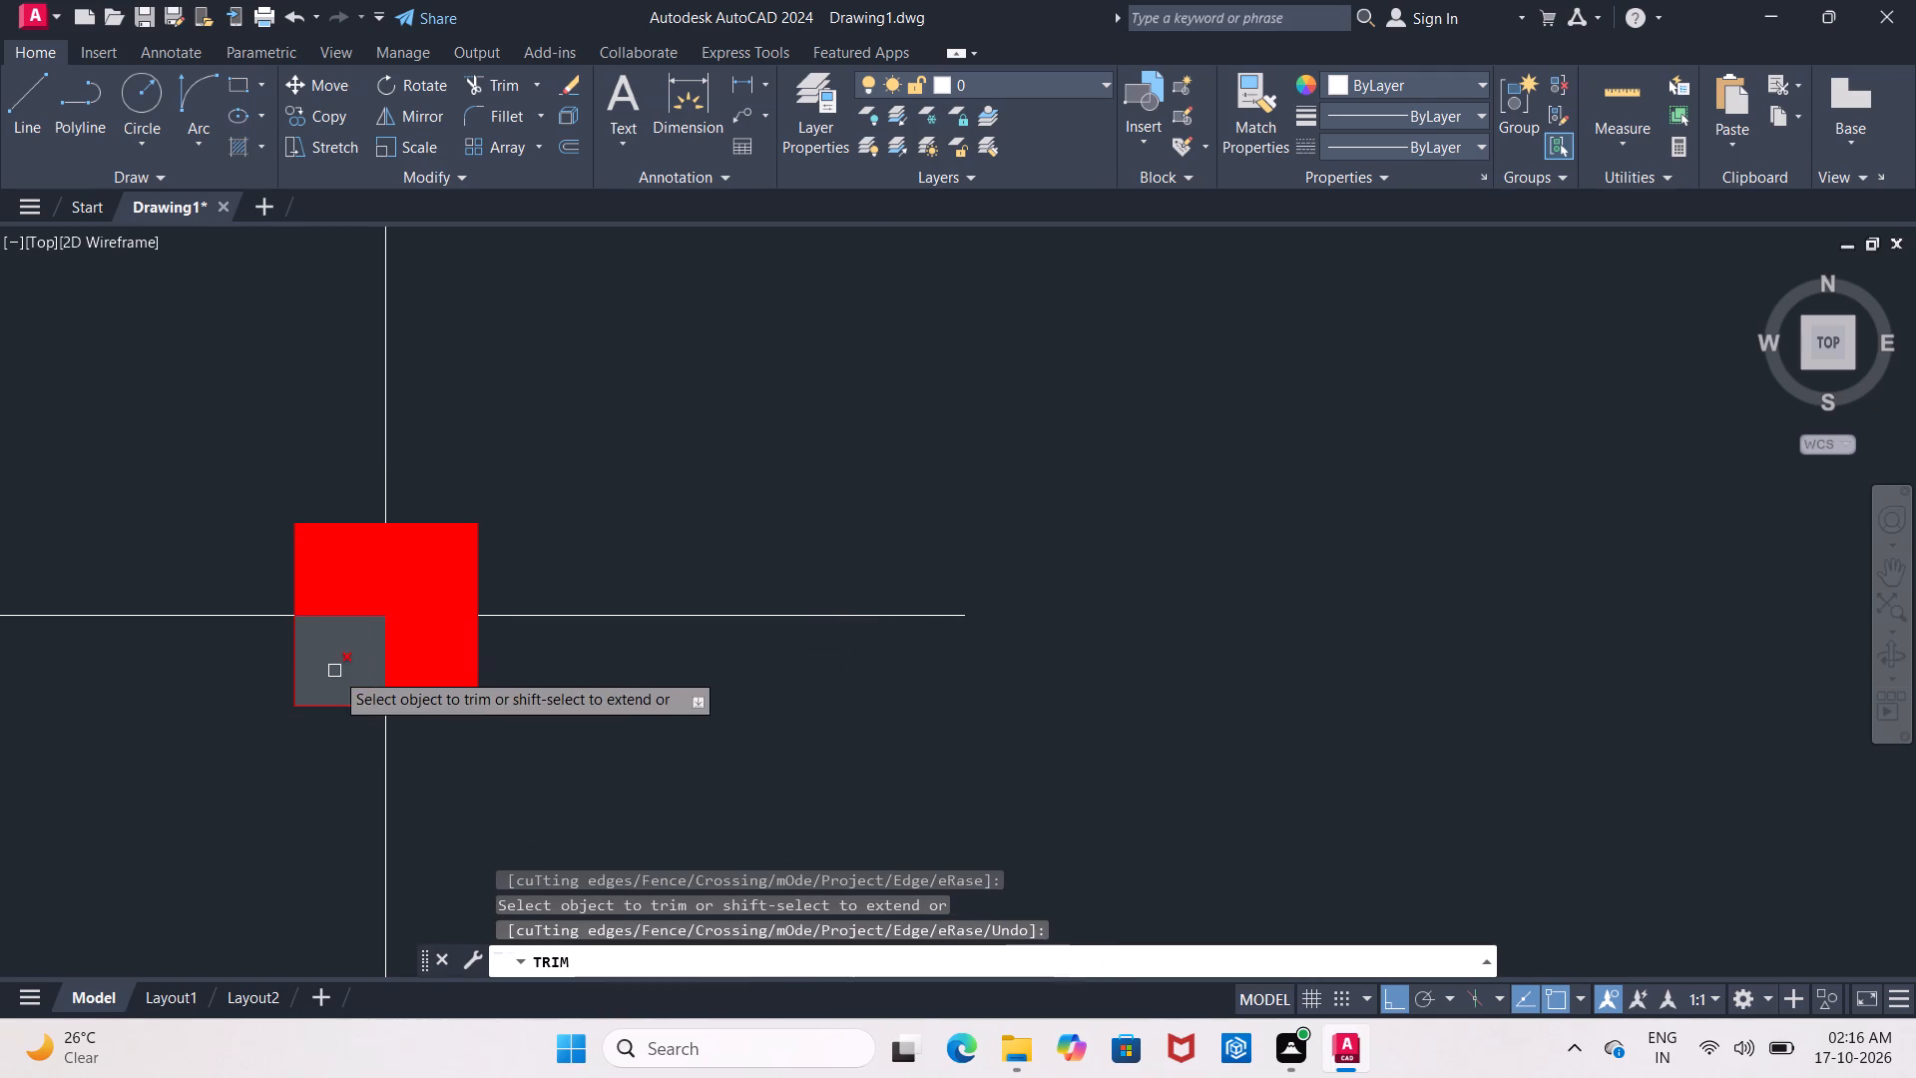
left_click(321, 615)
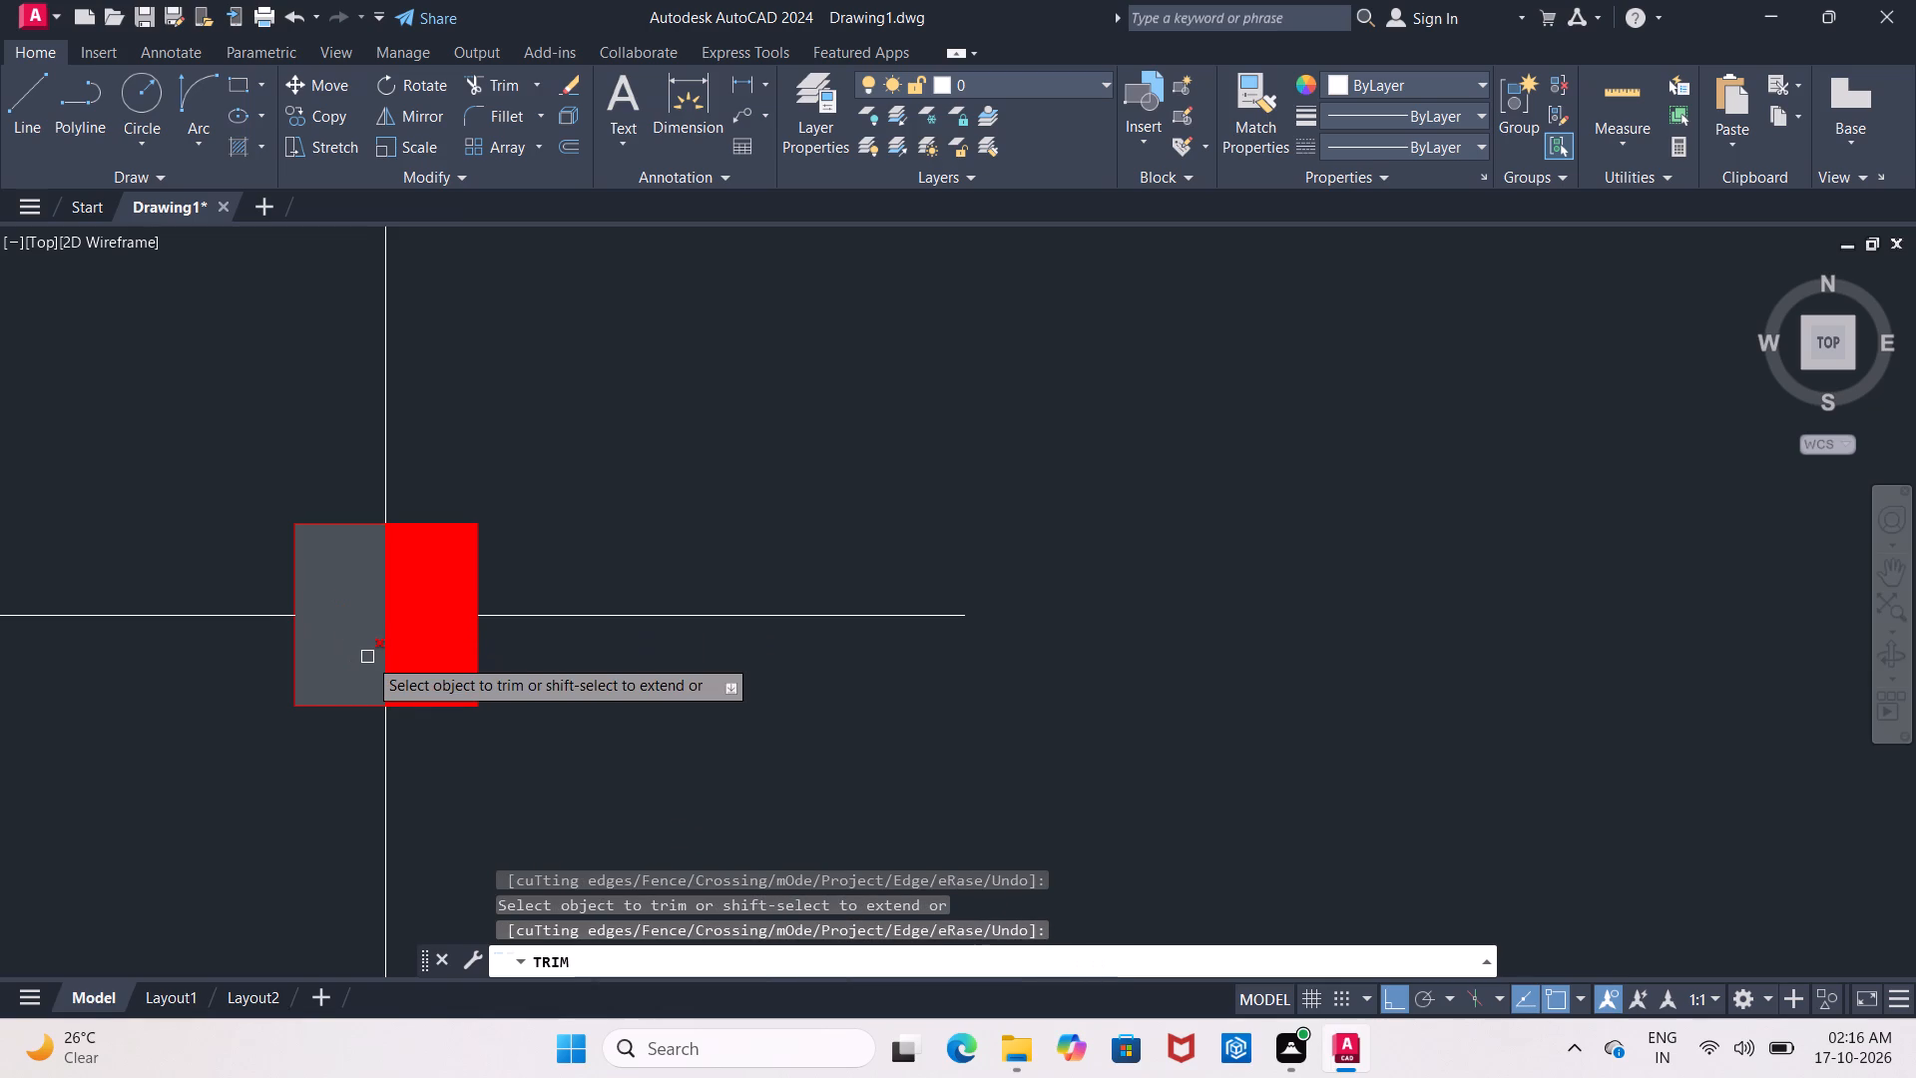
left_click(334, 616)
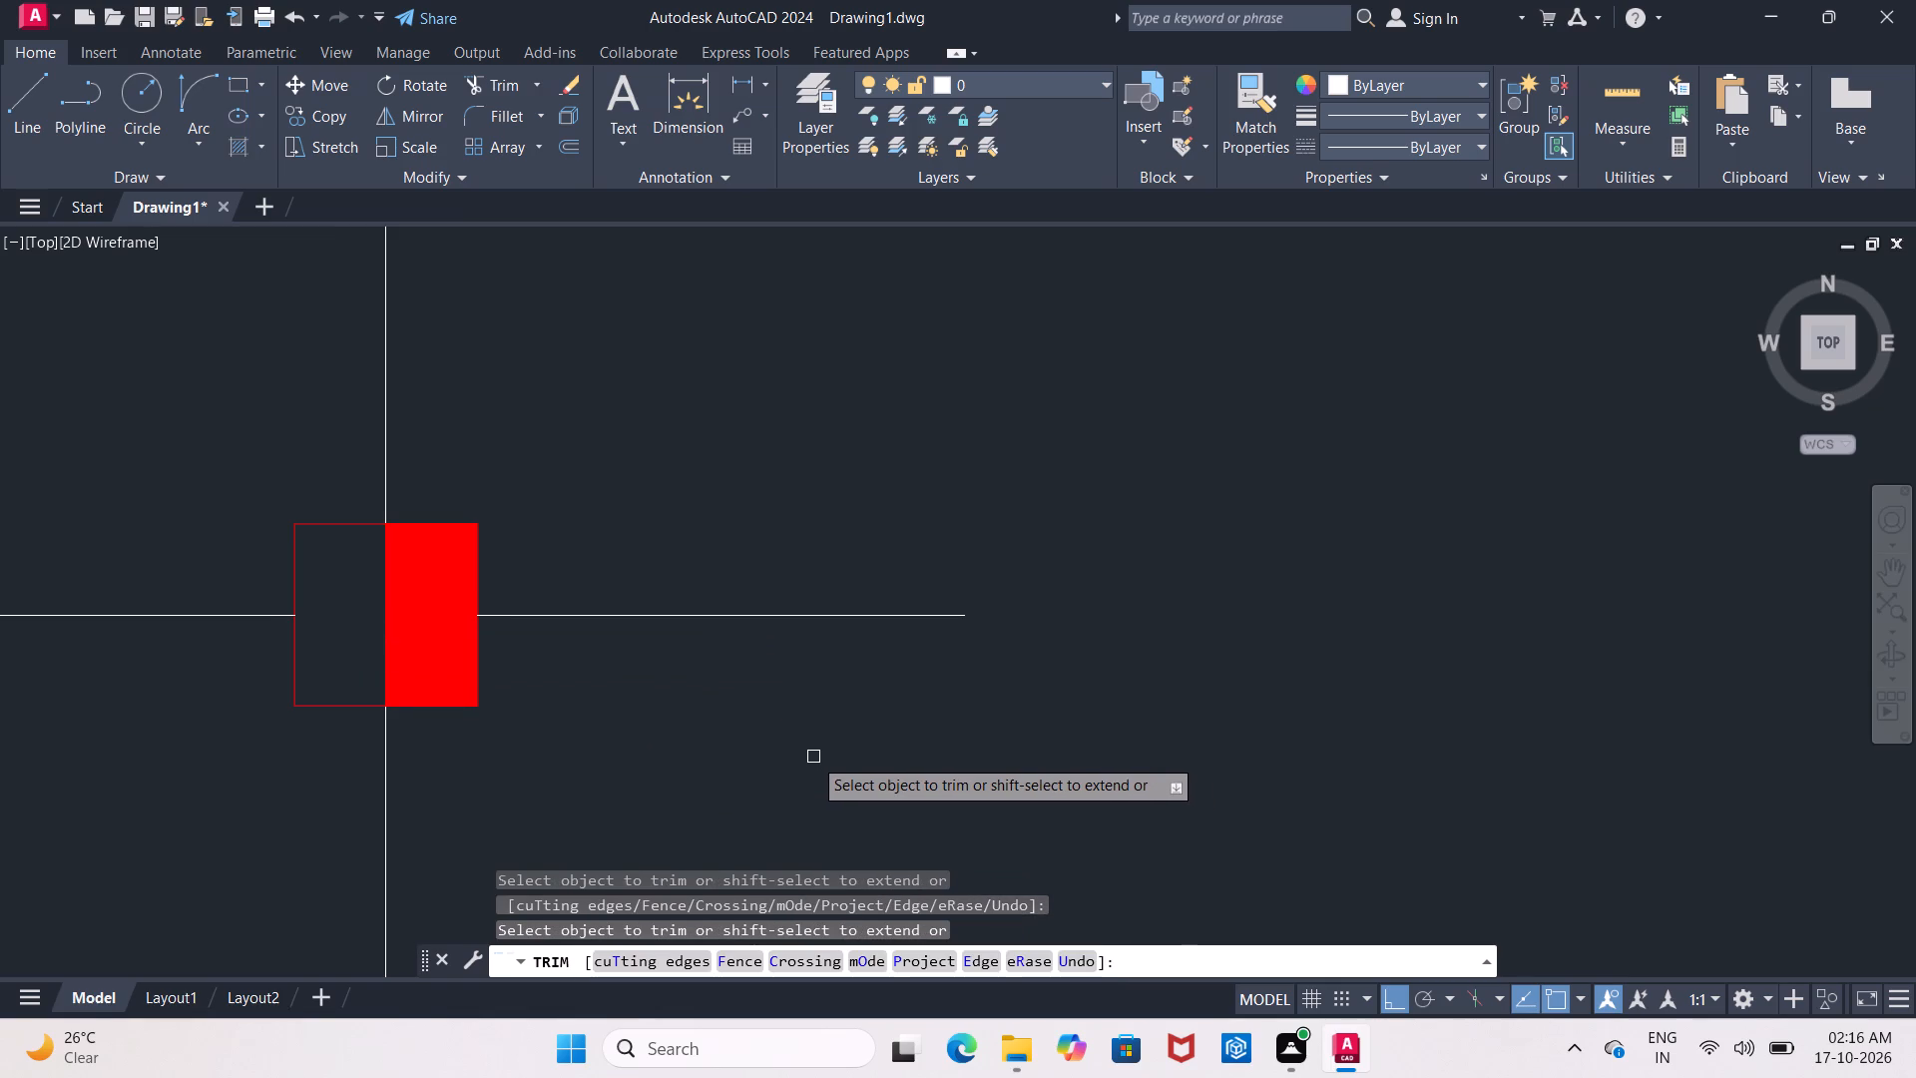
key("ctrl+z")
scroll(801, 757, "down", 3)
middle_click_drag(811, 761, 804, 739)
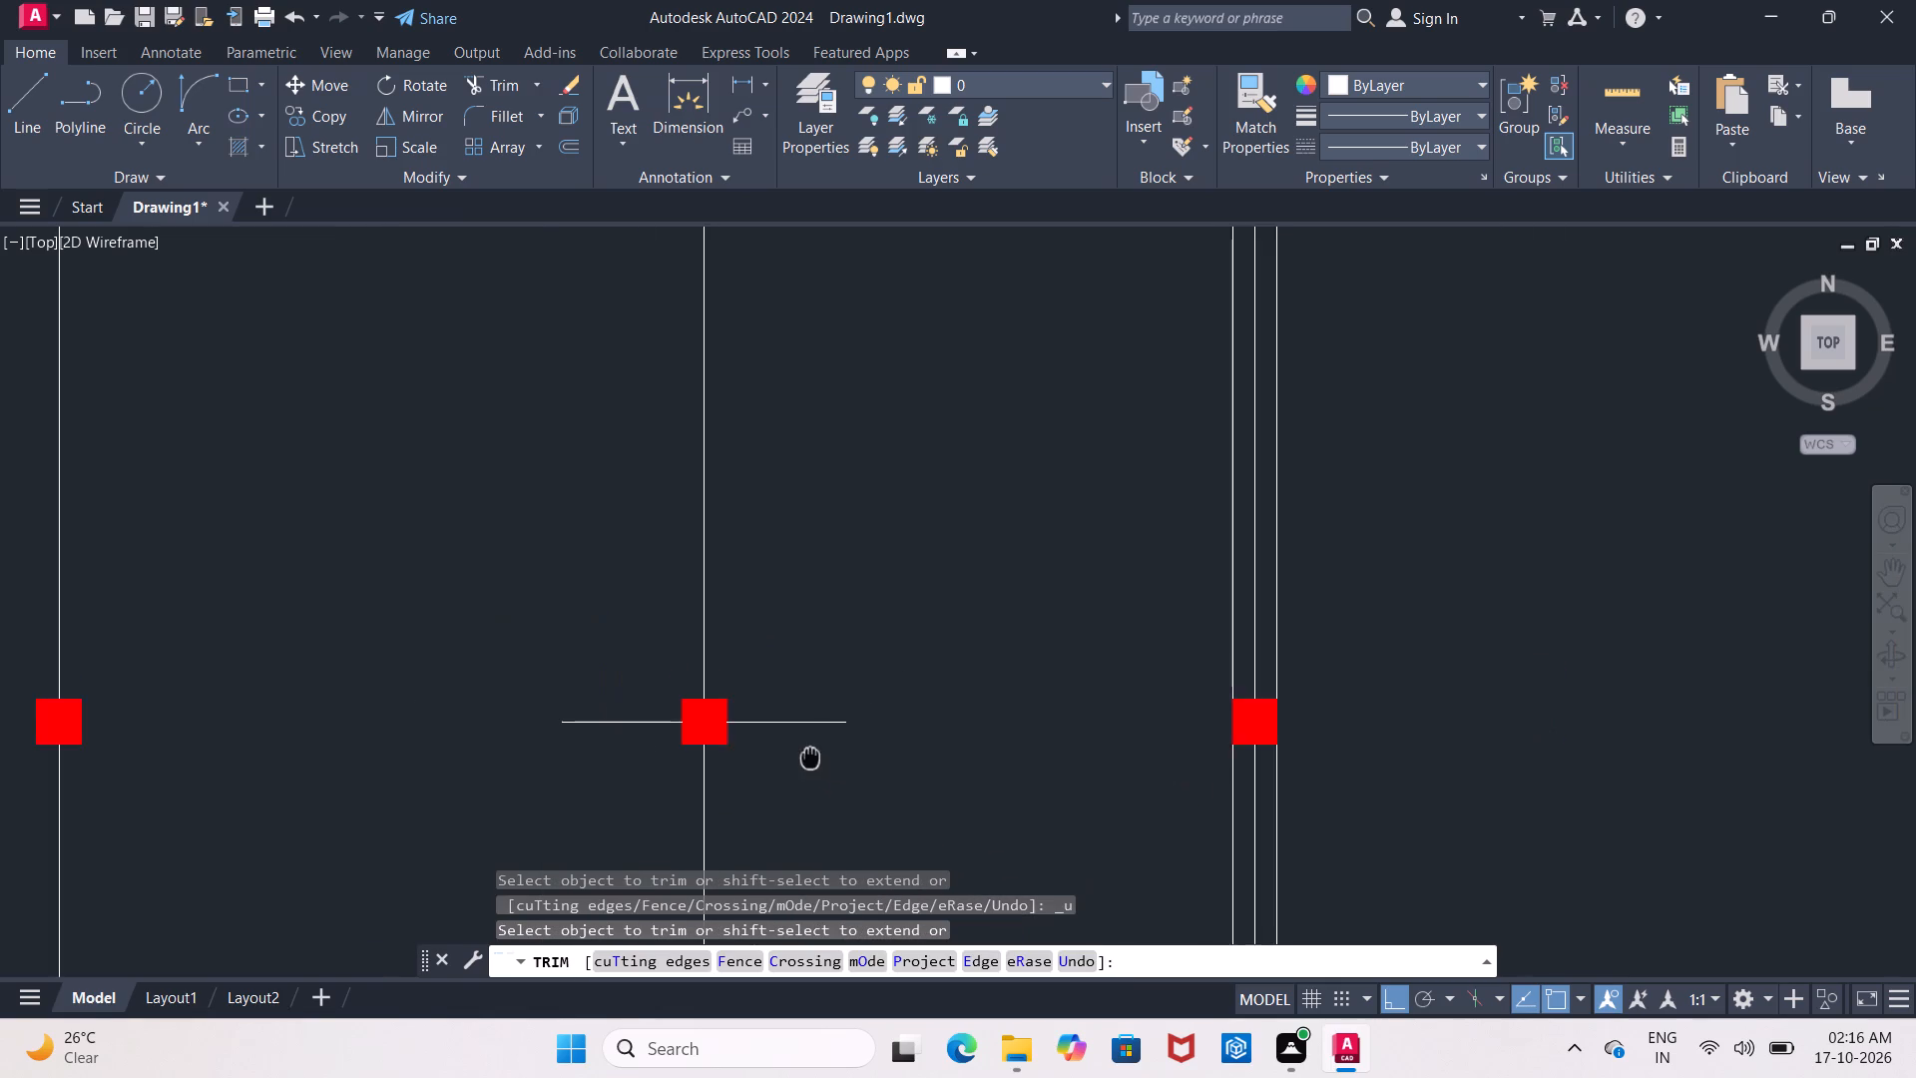
middle_click_drag(804, 739, 764, 522)
scroll(799, 569, "down", 2)
middle_click_drag(536, 608, 621, 633)
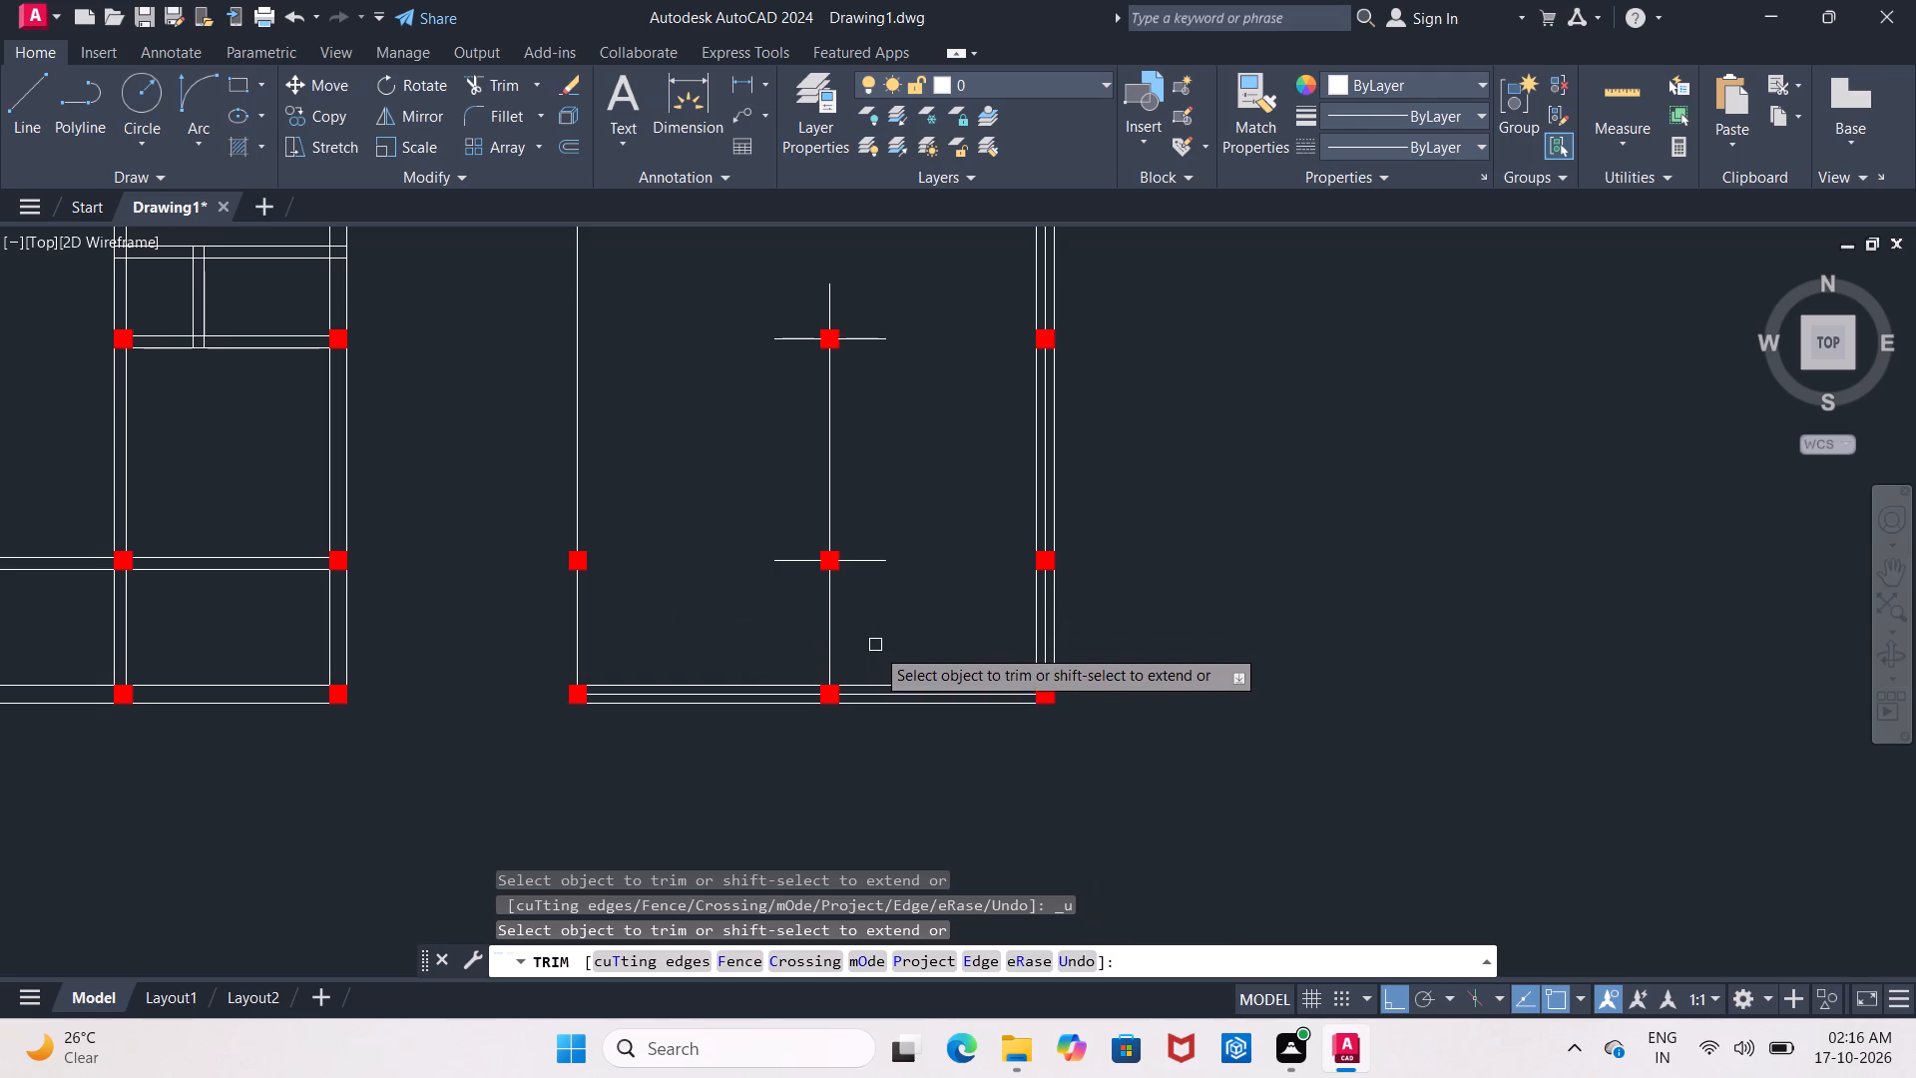
key("Escape")
Erase the two face lines of the bottom wall on either side of its centre line.
scroll(889, 662, "up", 2)
middle_click_drag(881, 651, 810, 515)
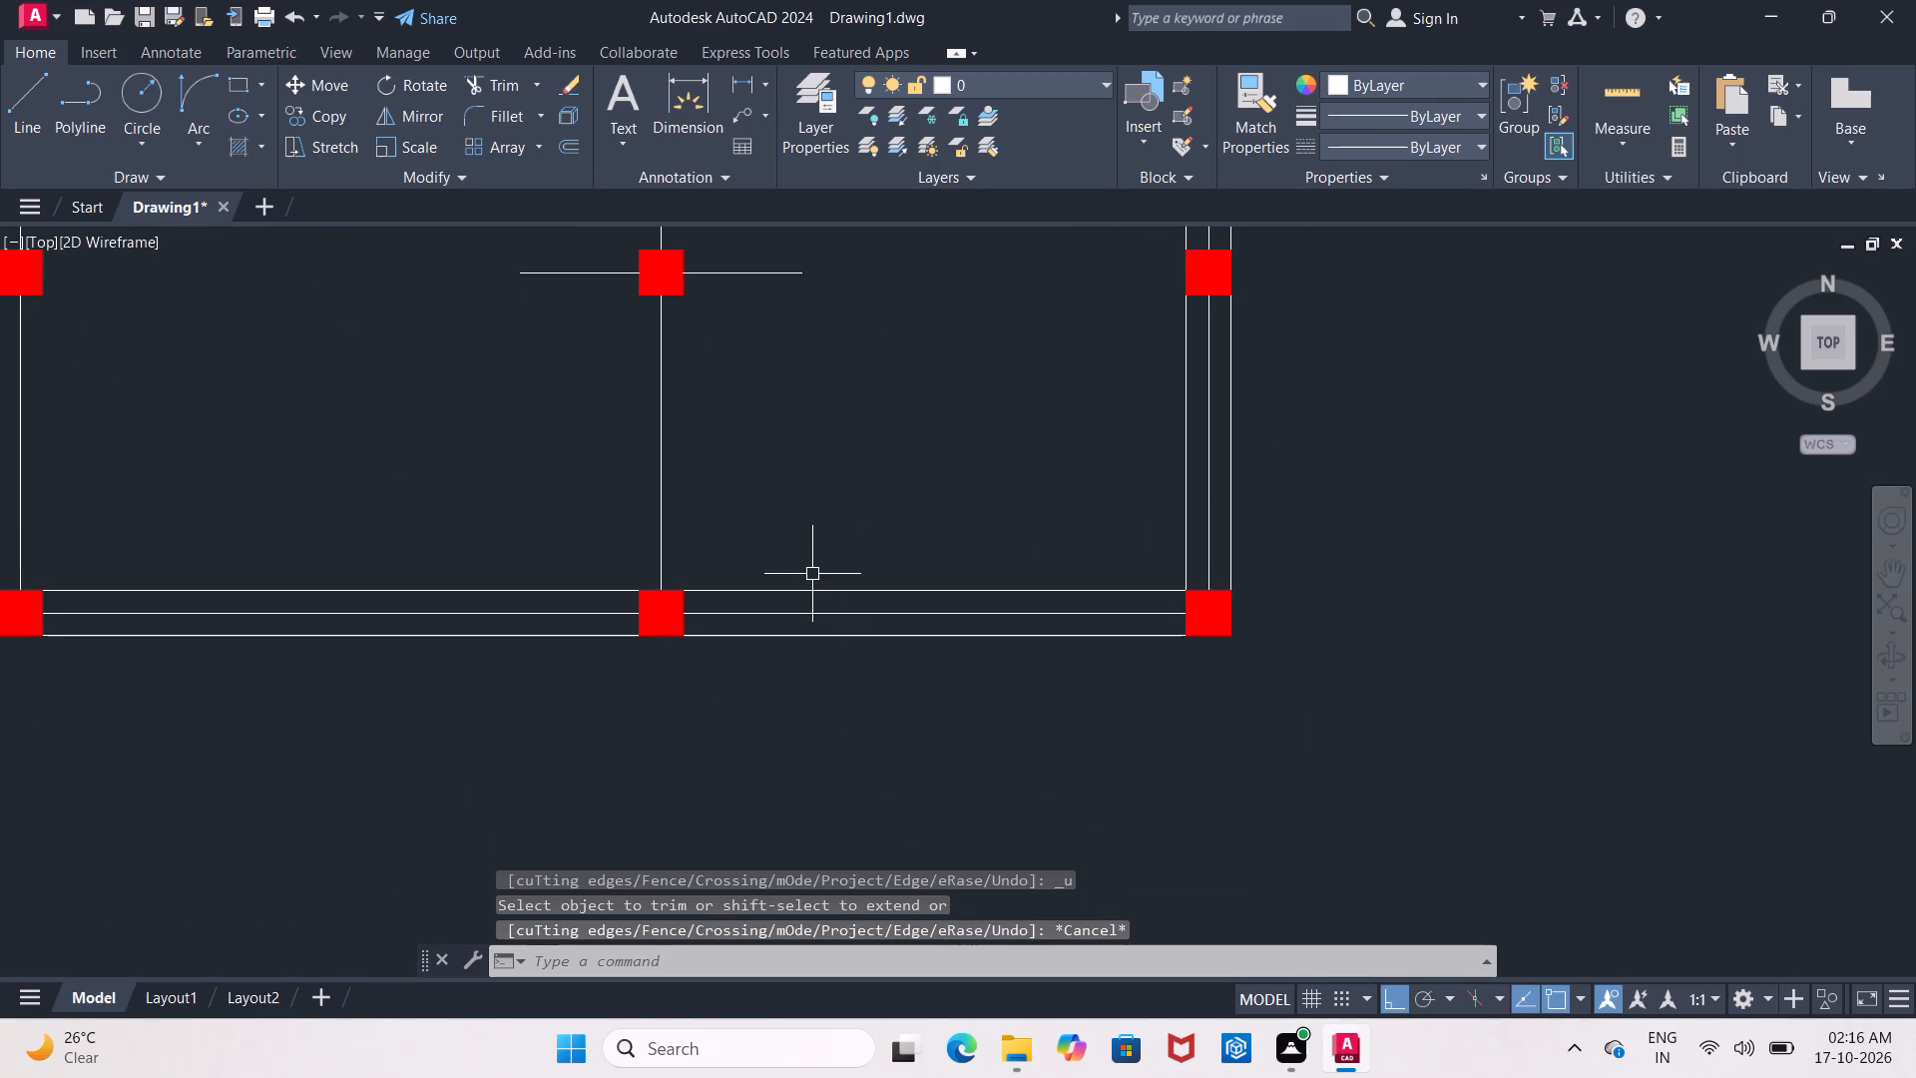
left_click(803, 592)
left_click(819, 637)
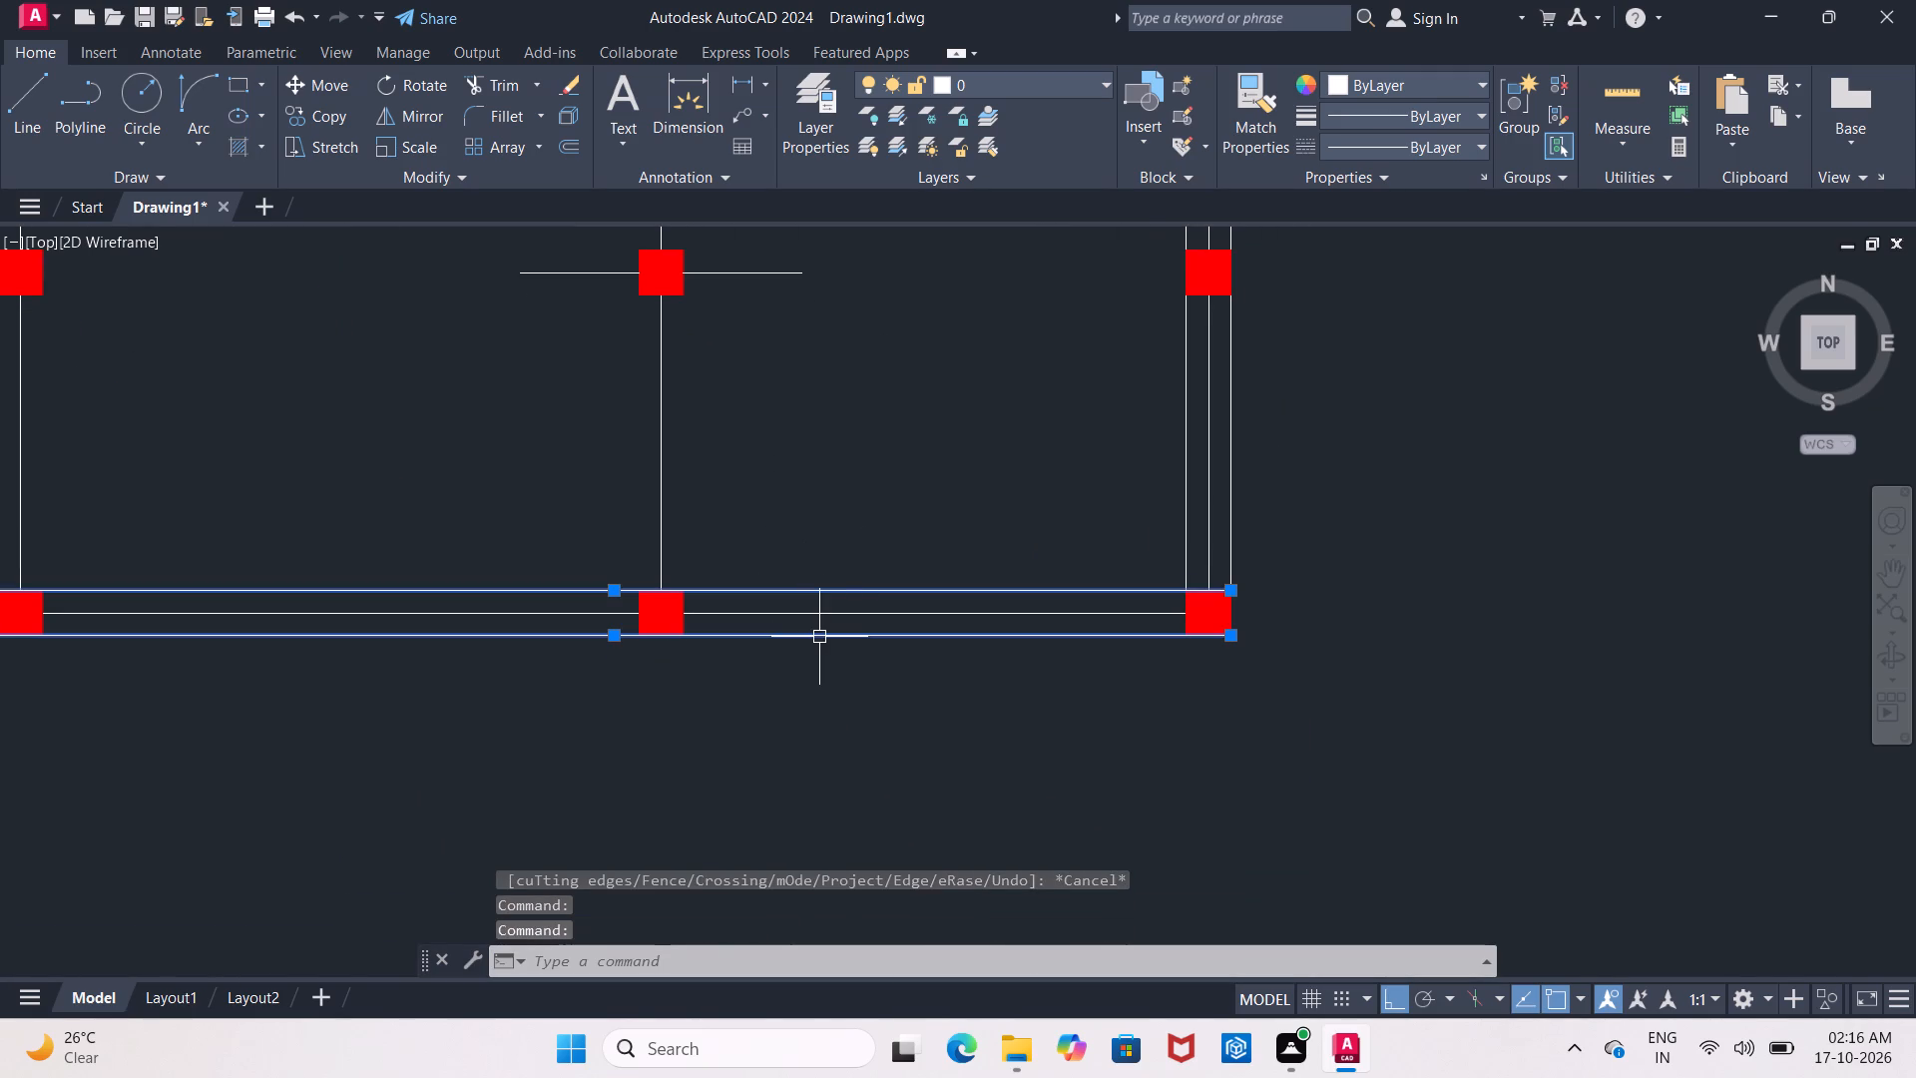
key("Delete")
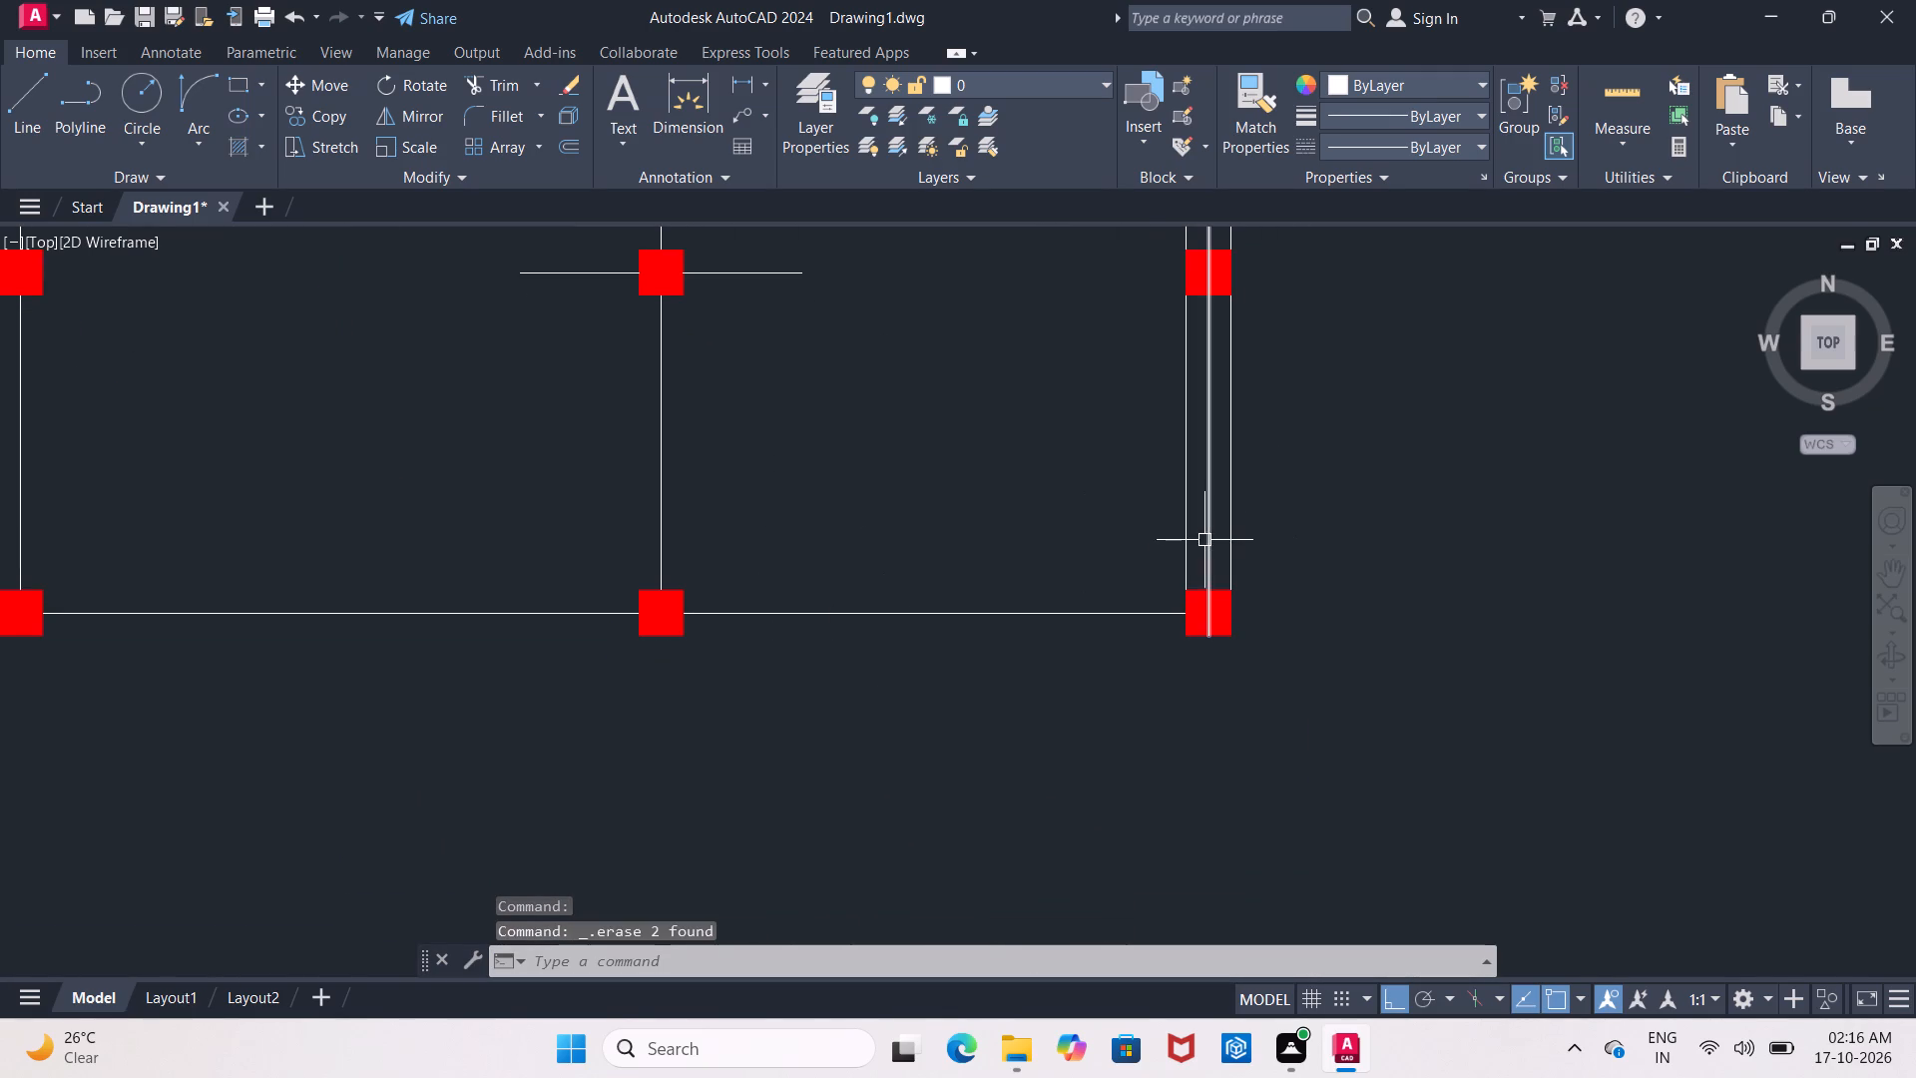
left_click(1180, 536)
key("Escape")
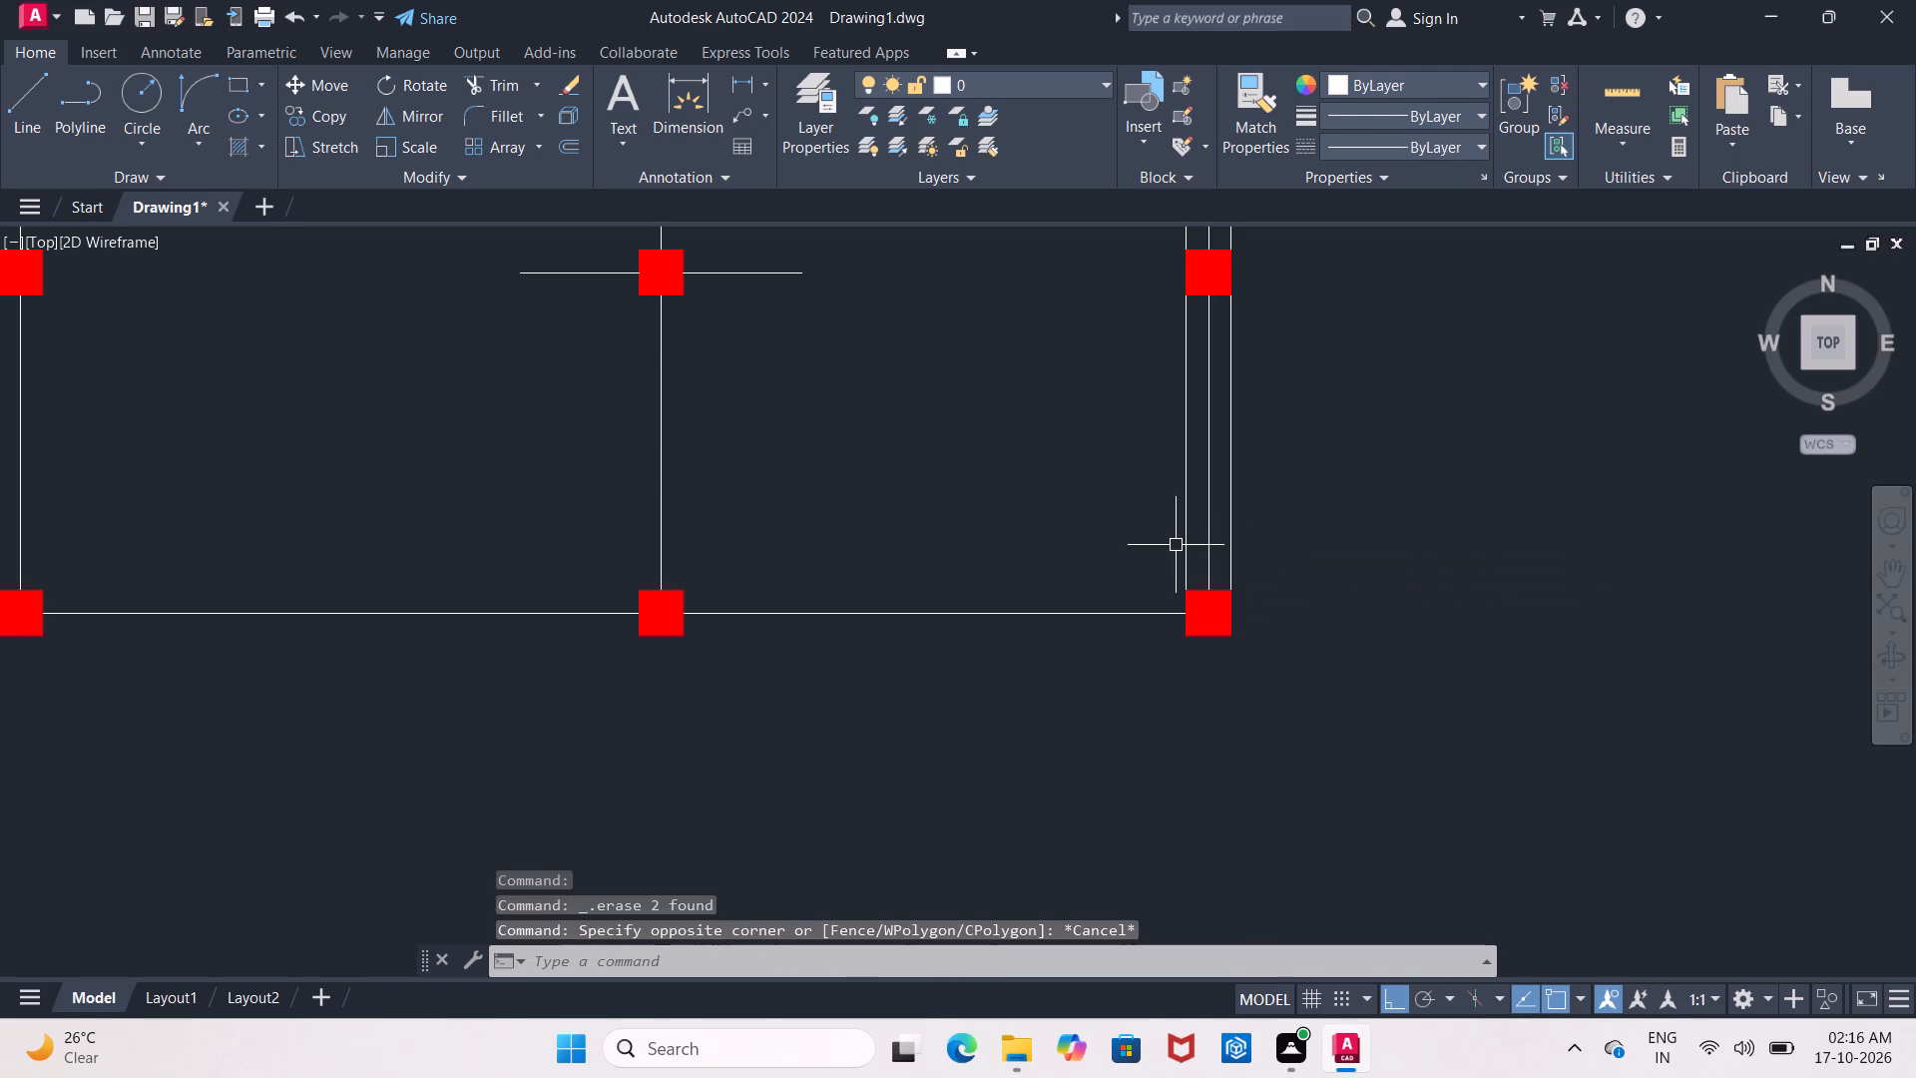
Erase the two face lines of the right-hand wall on either side of its centre line.
left_click(1184, 545)
left_click(1238, 566)
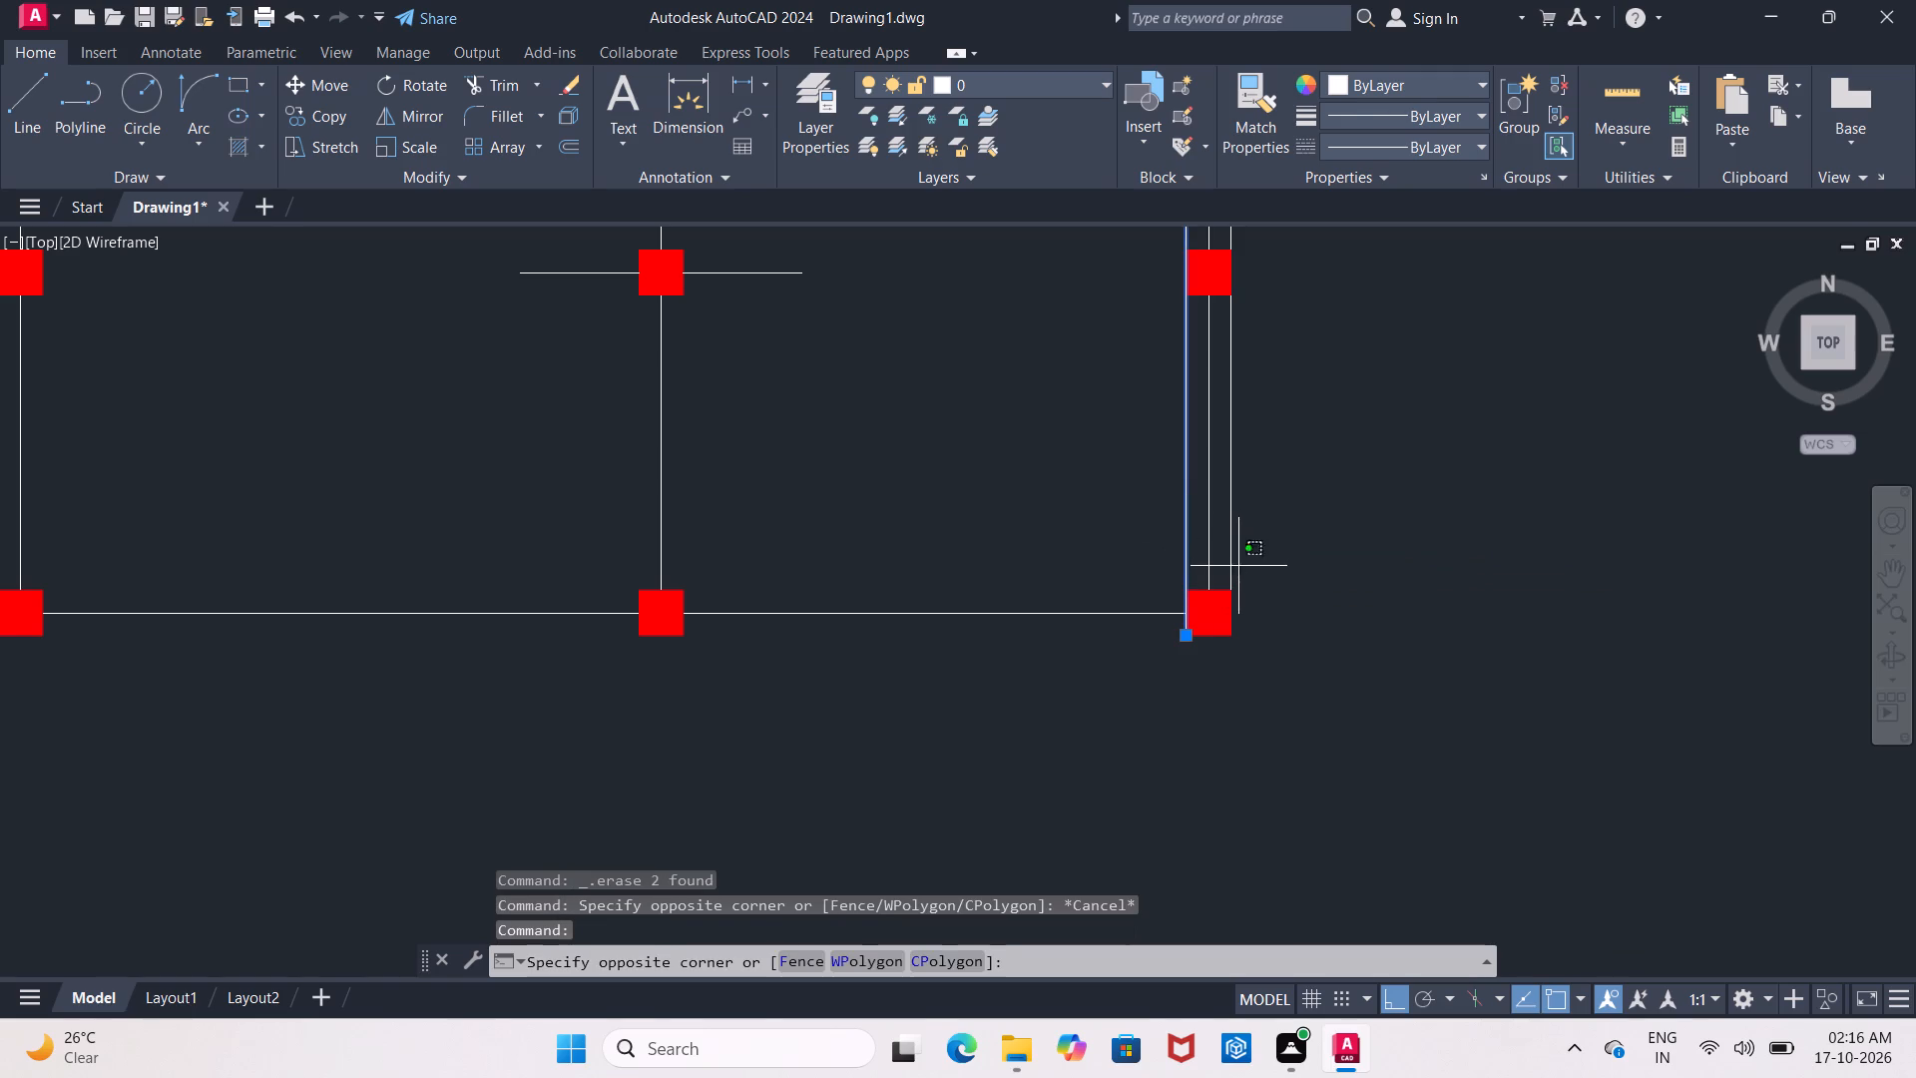
left_click(1234, 572)
left_click(1227, 586)
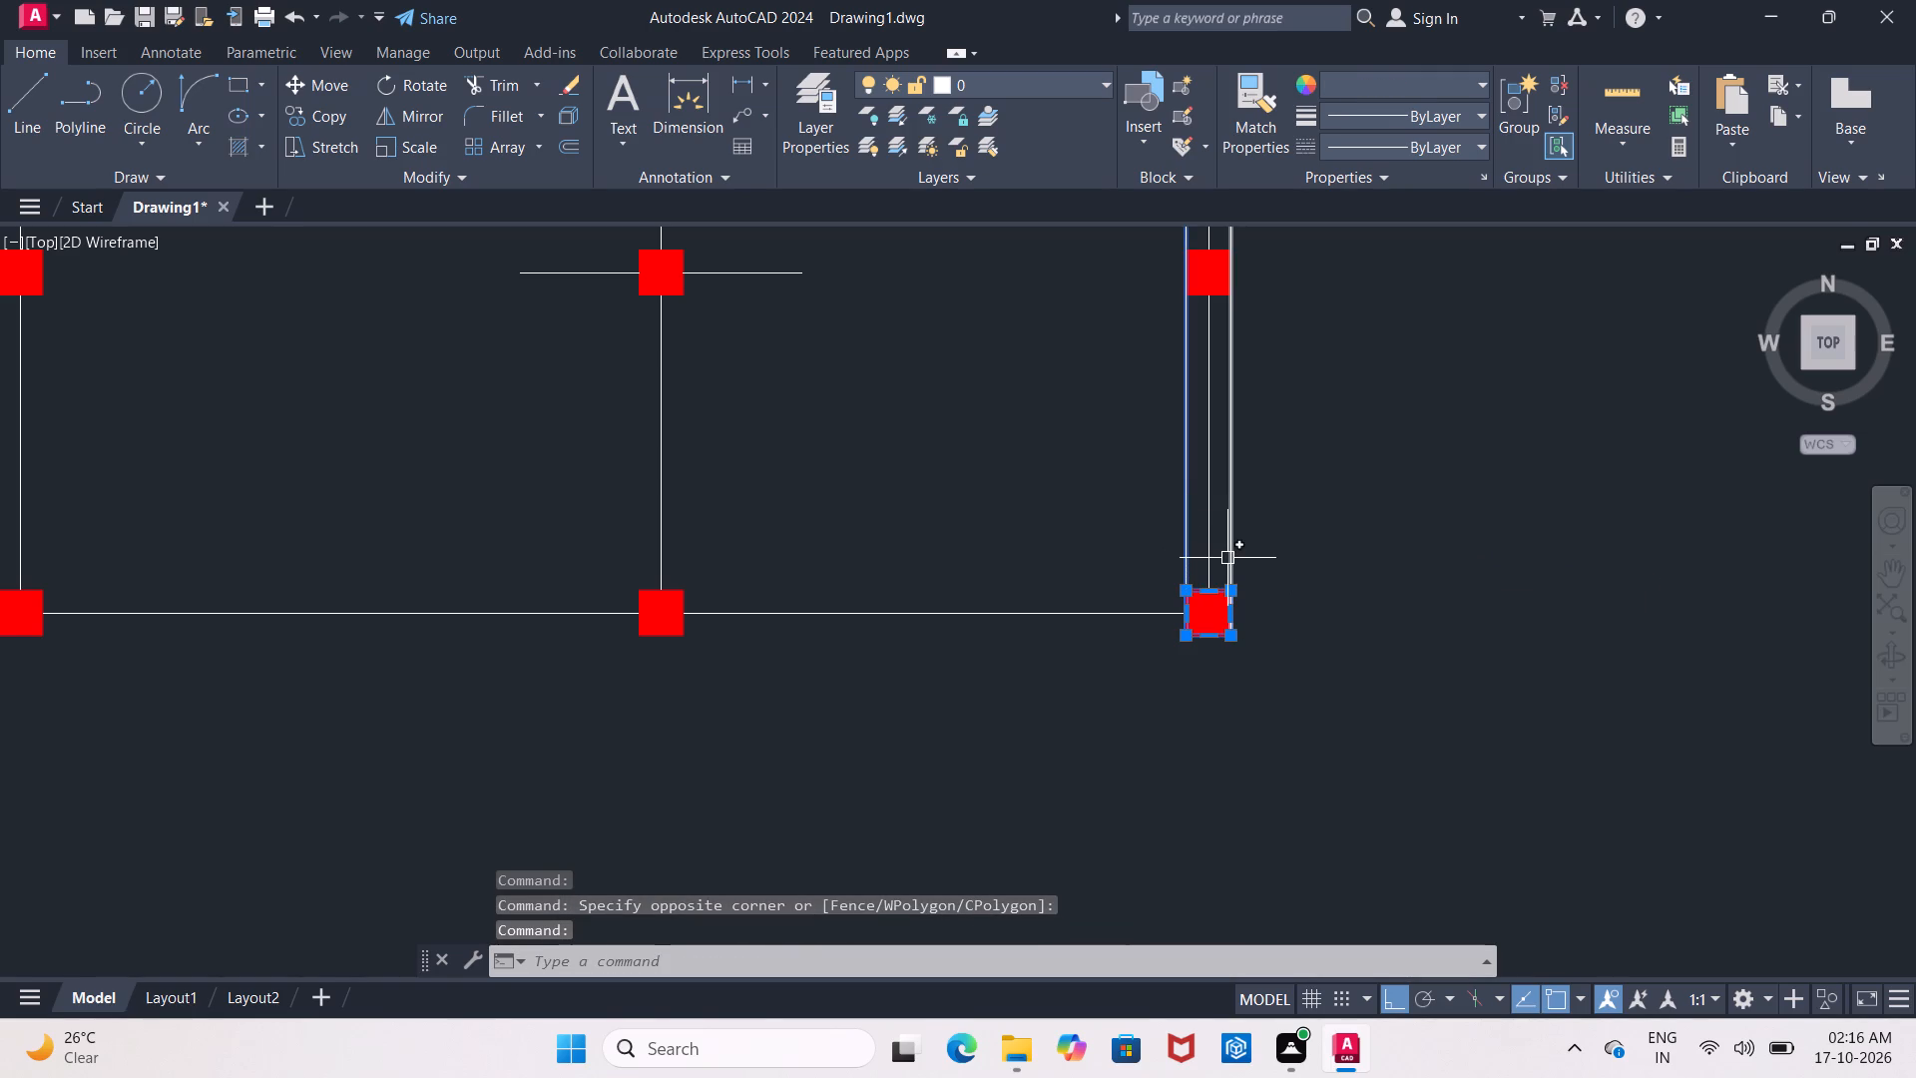
key("Escape")
left_click(1230, 558)
left_click(1187, 566)
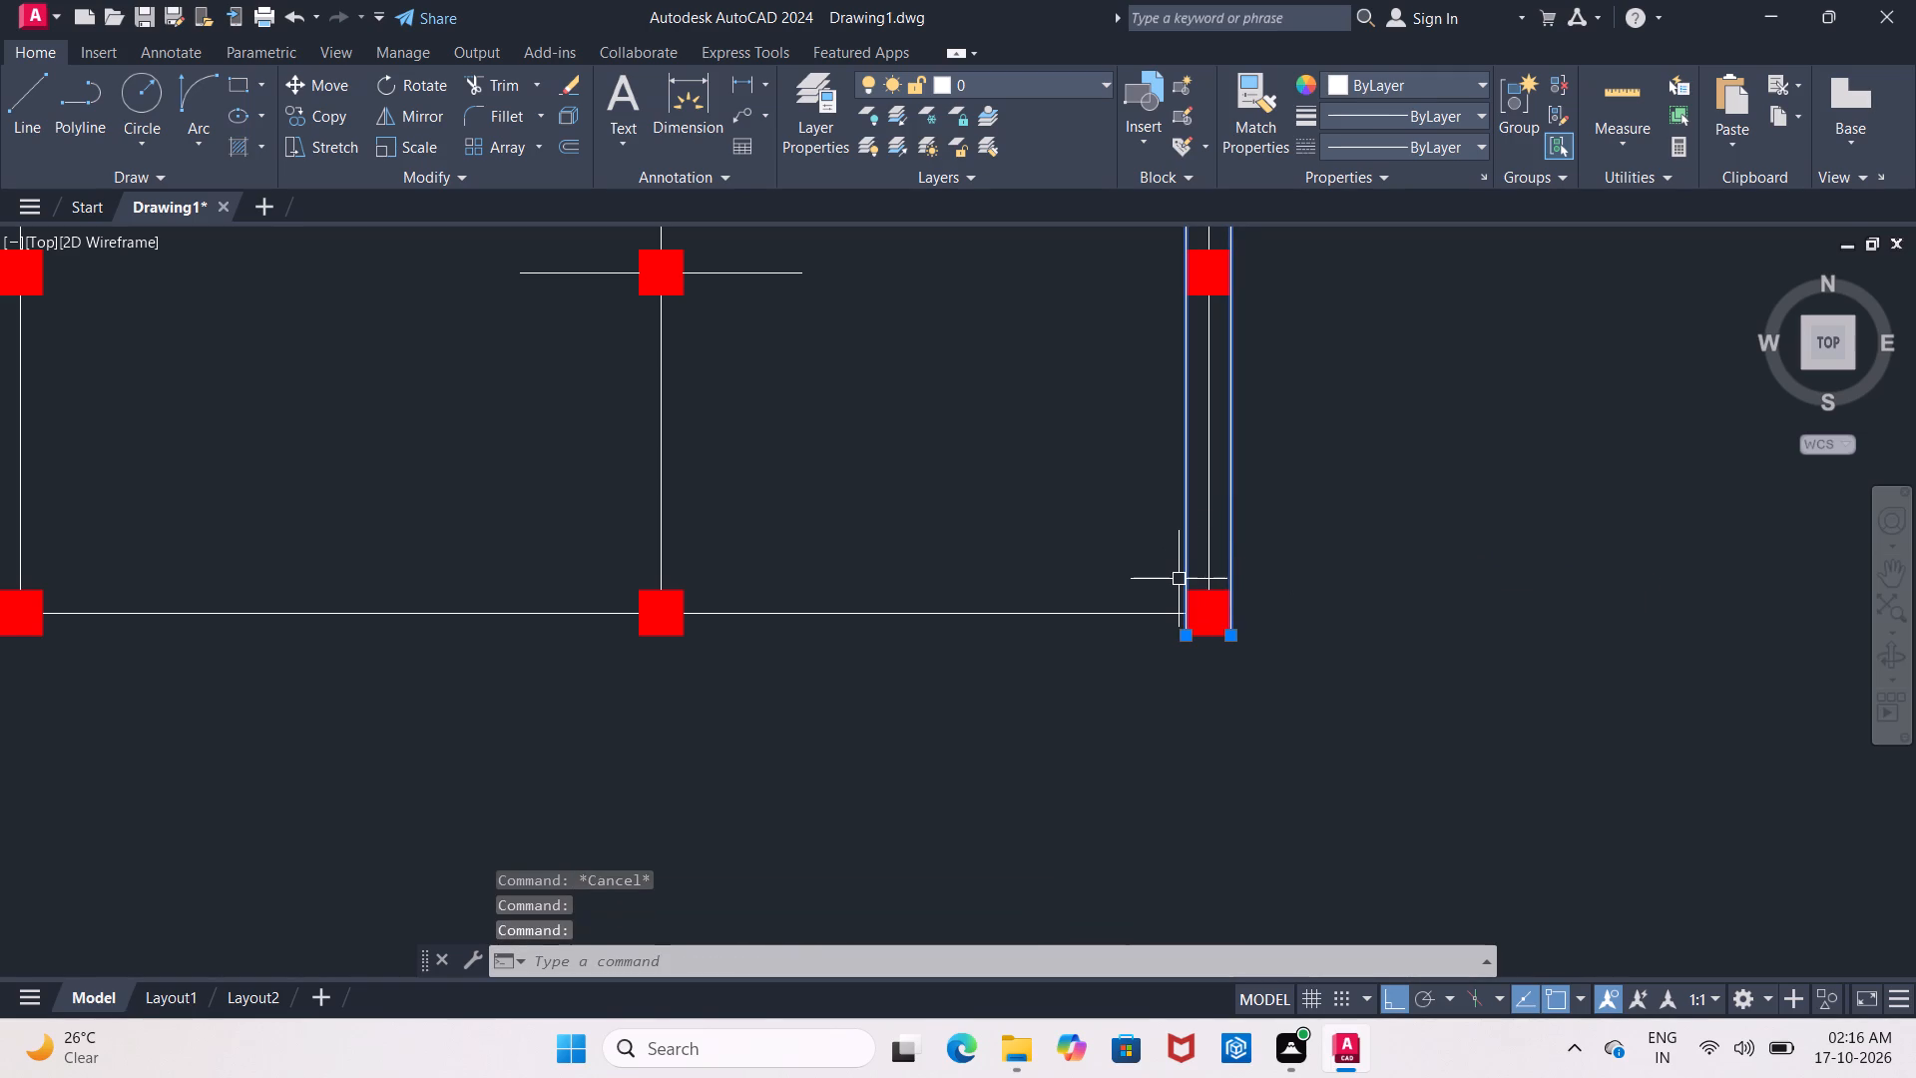
key("Delete")
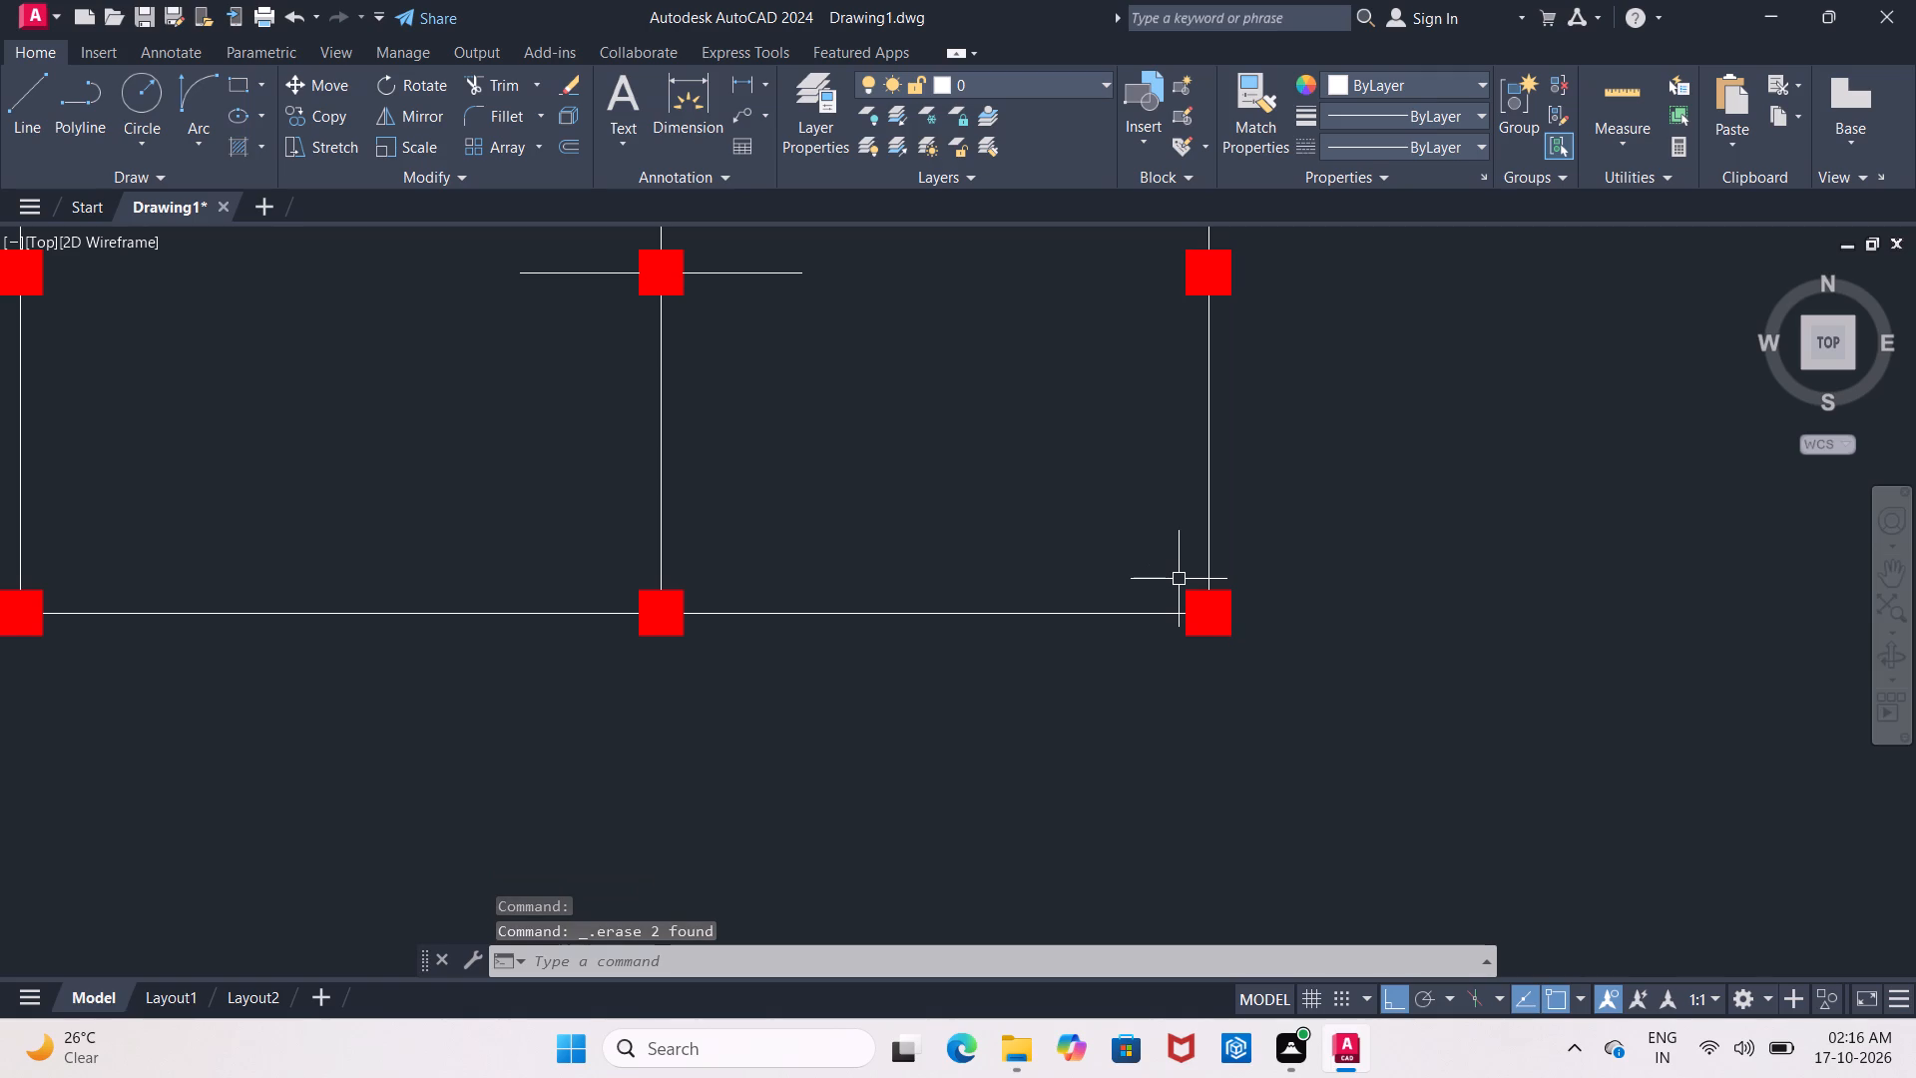
Stretch the lower ends of the middle and left vertical centre lines downward by 2' beyond the bottom columns.
middle_click_drag(995, 484, 1083, 454)
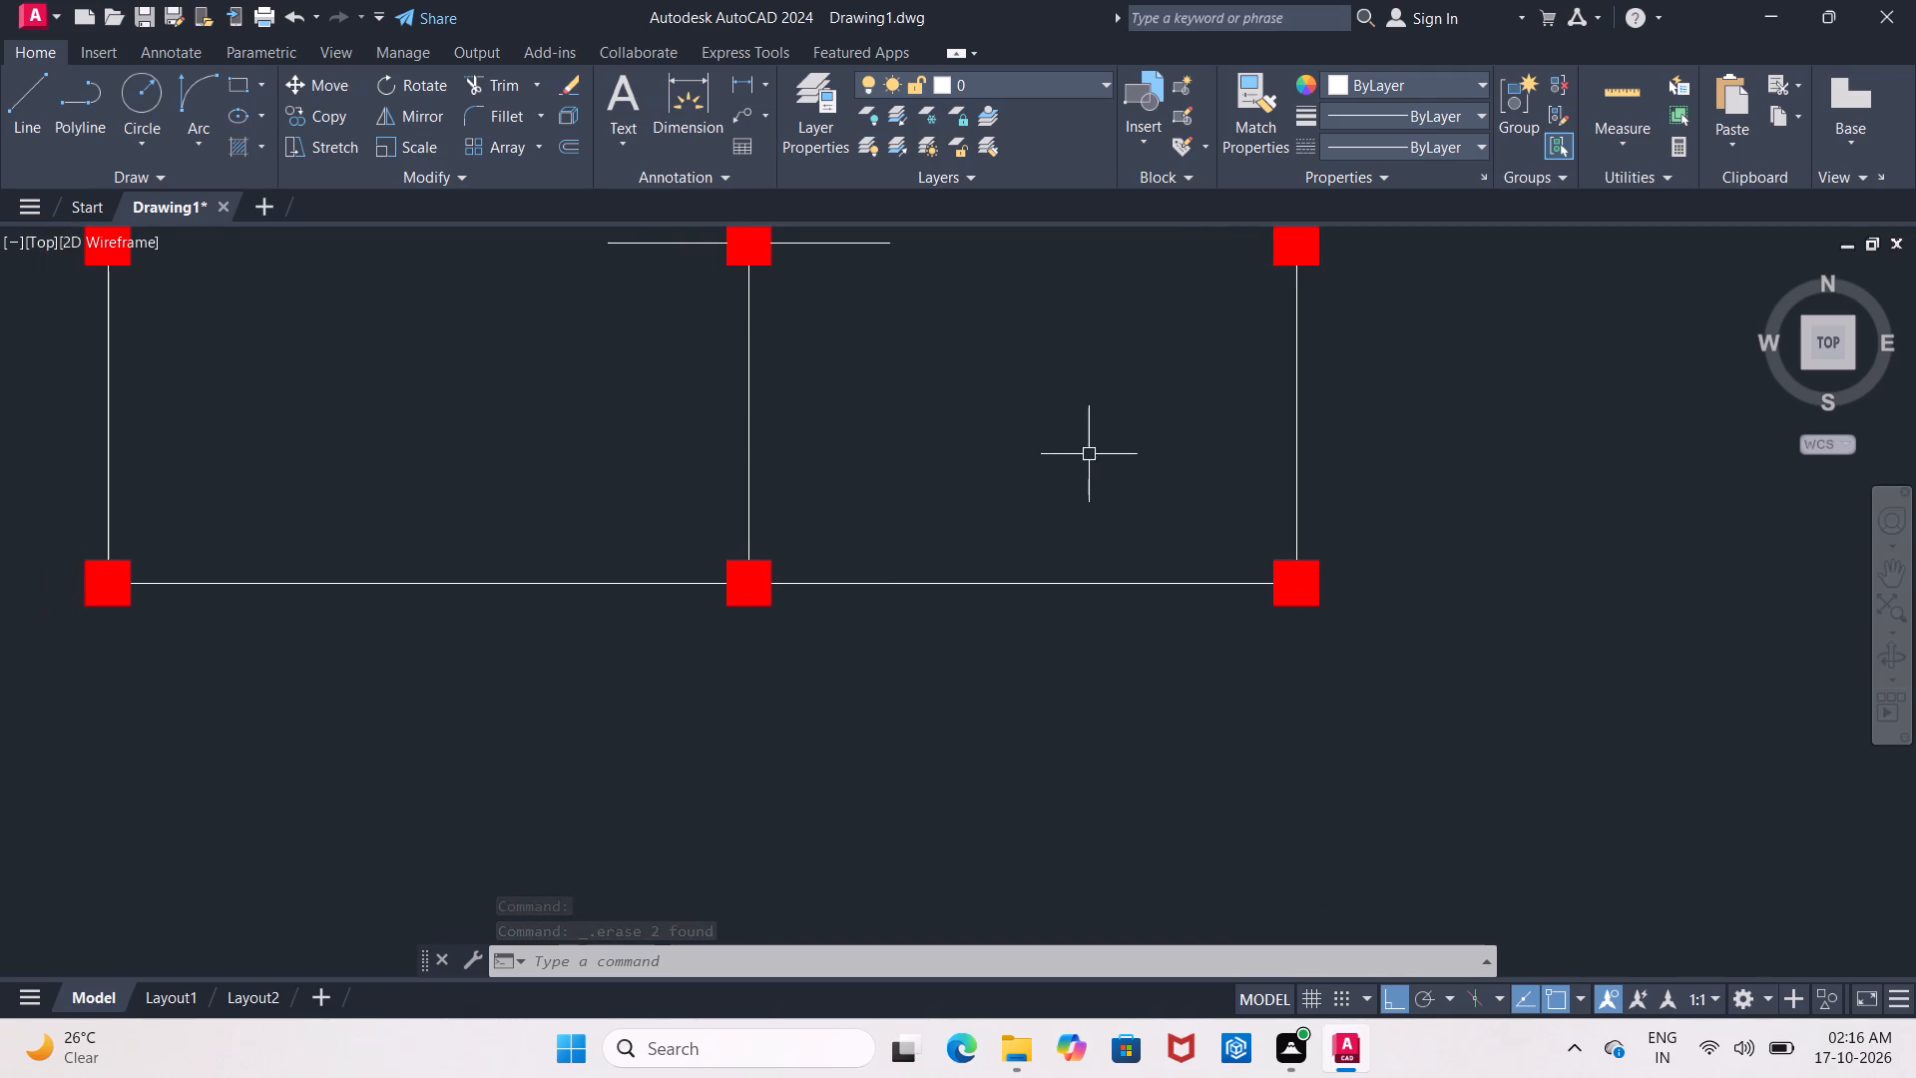
left_click(744, 483)
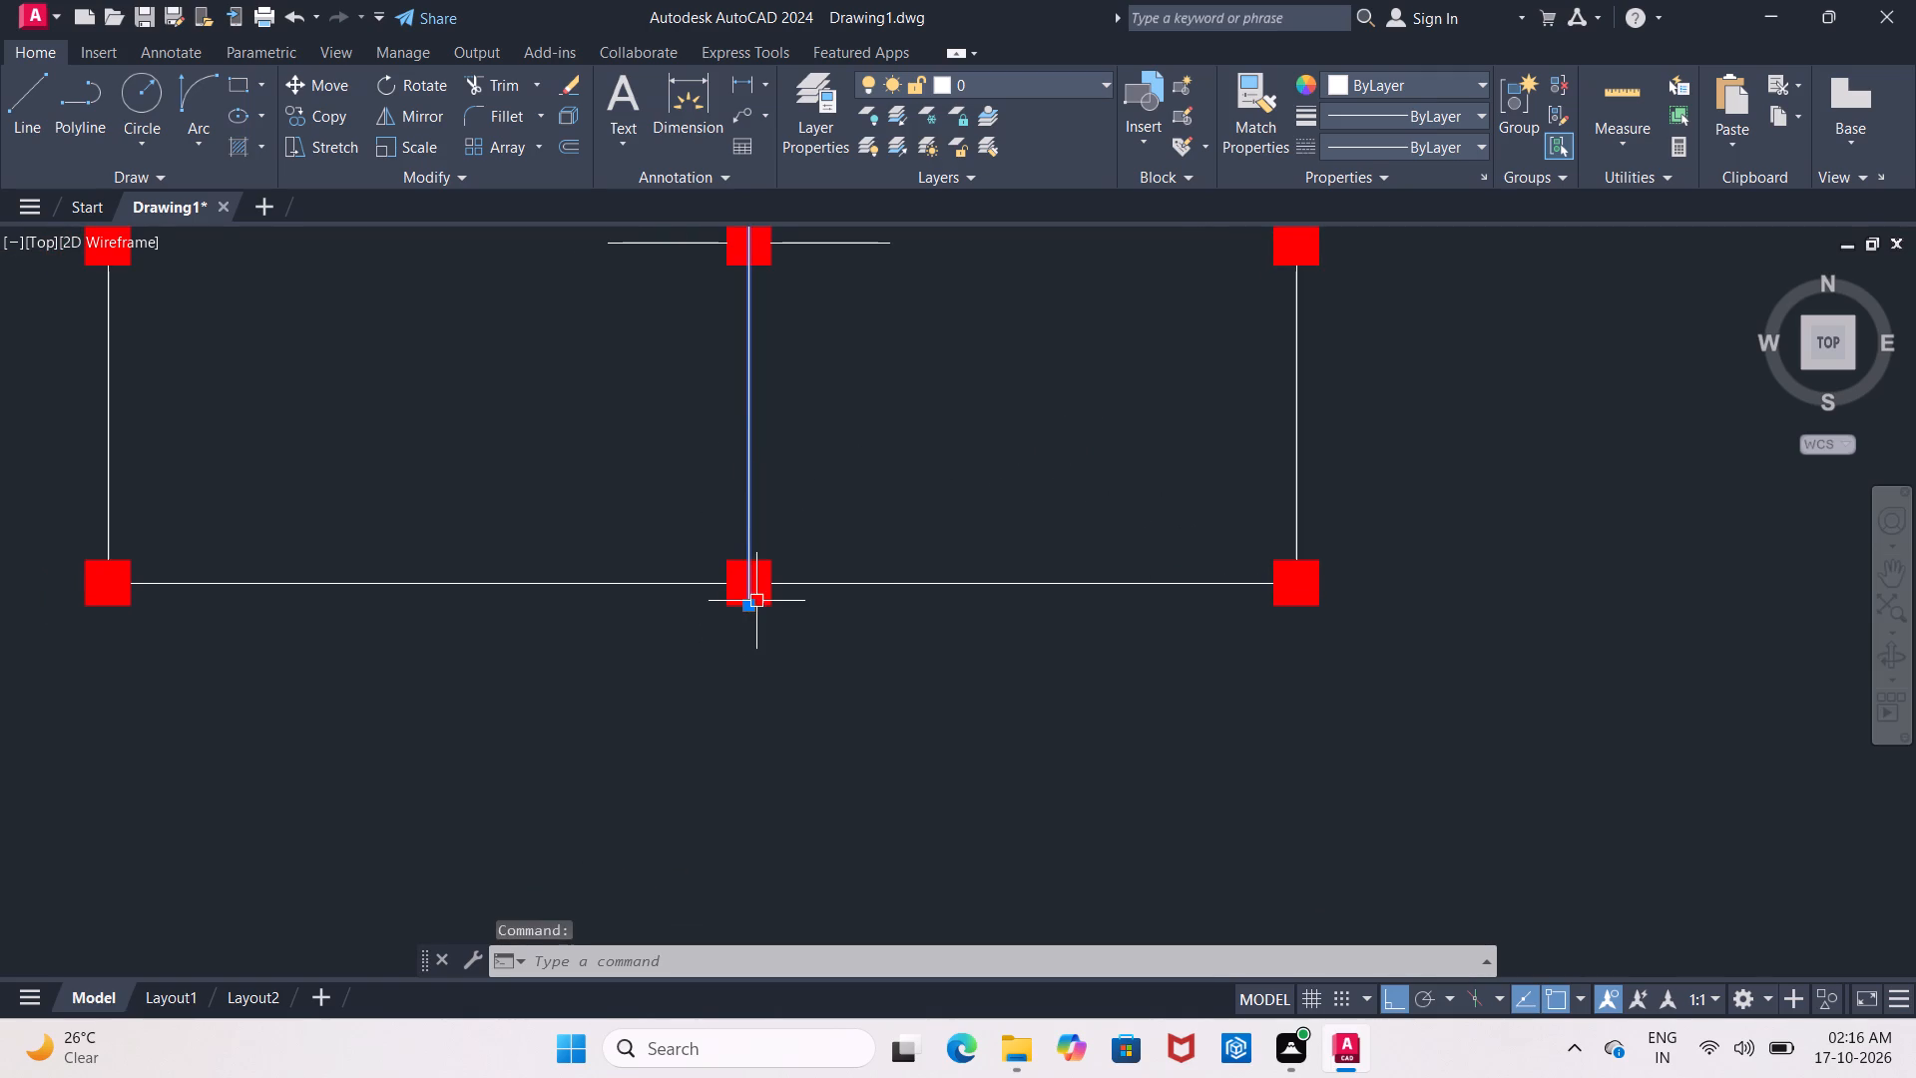
left_click_drag(749, 609, 752, 625)
type("2'")
key("Return")
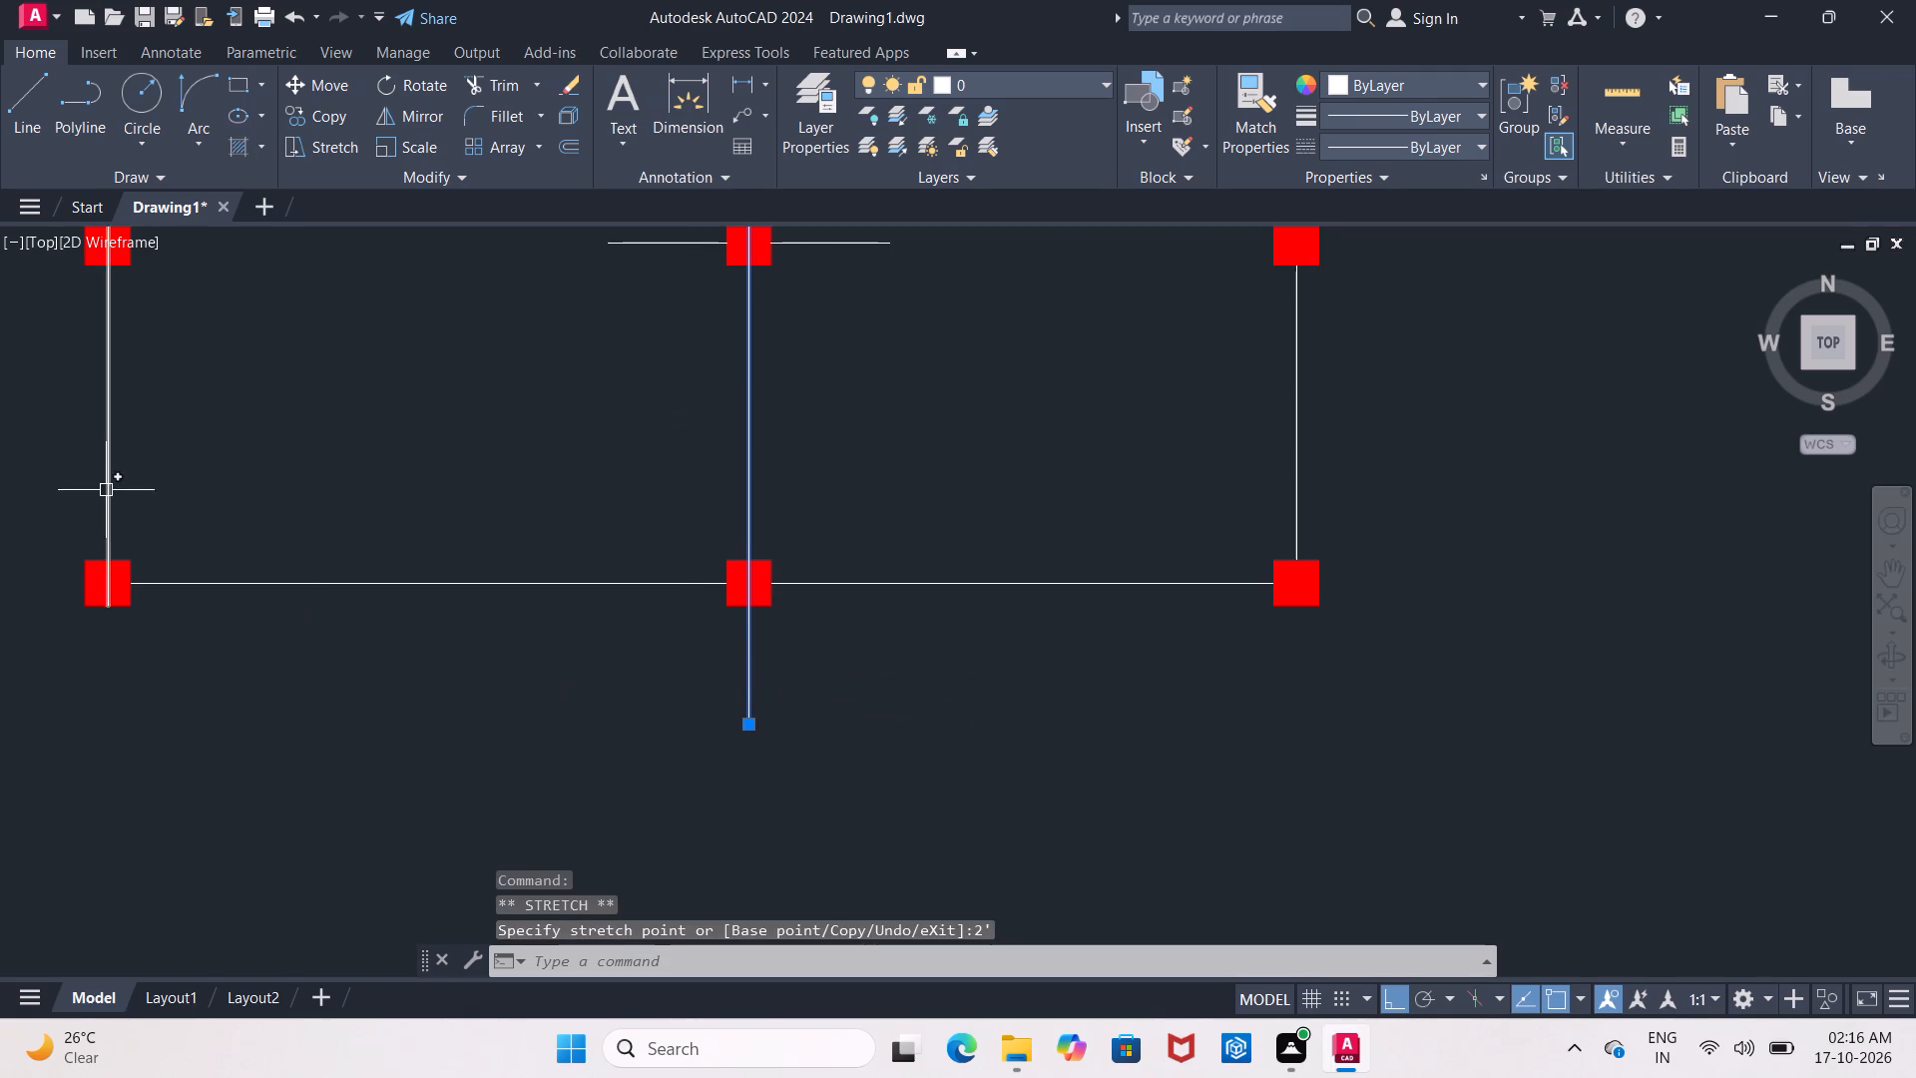
left_click(106, 490)
left_click(104, 607)
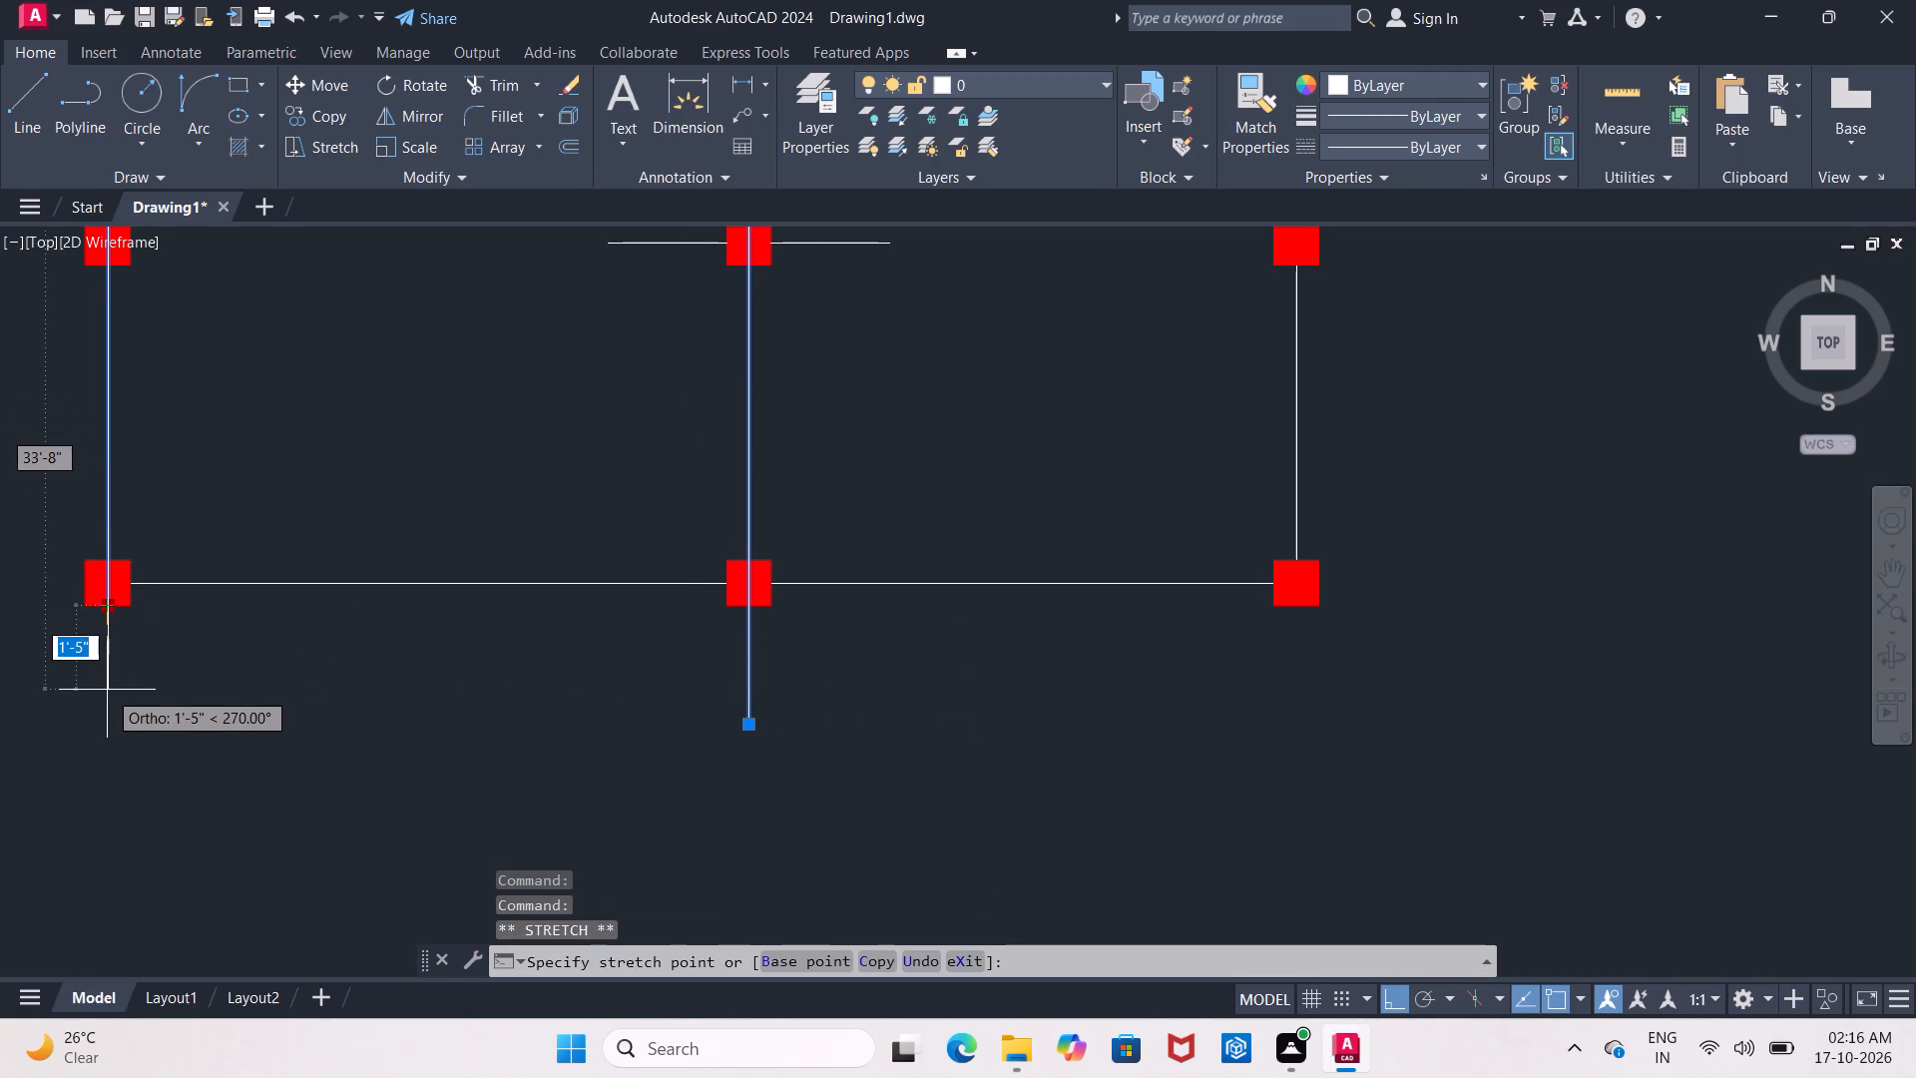
type("2'")
key("Return")
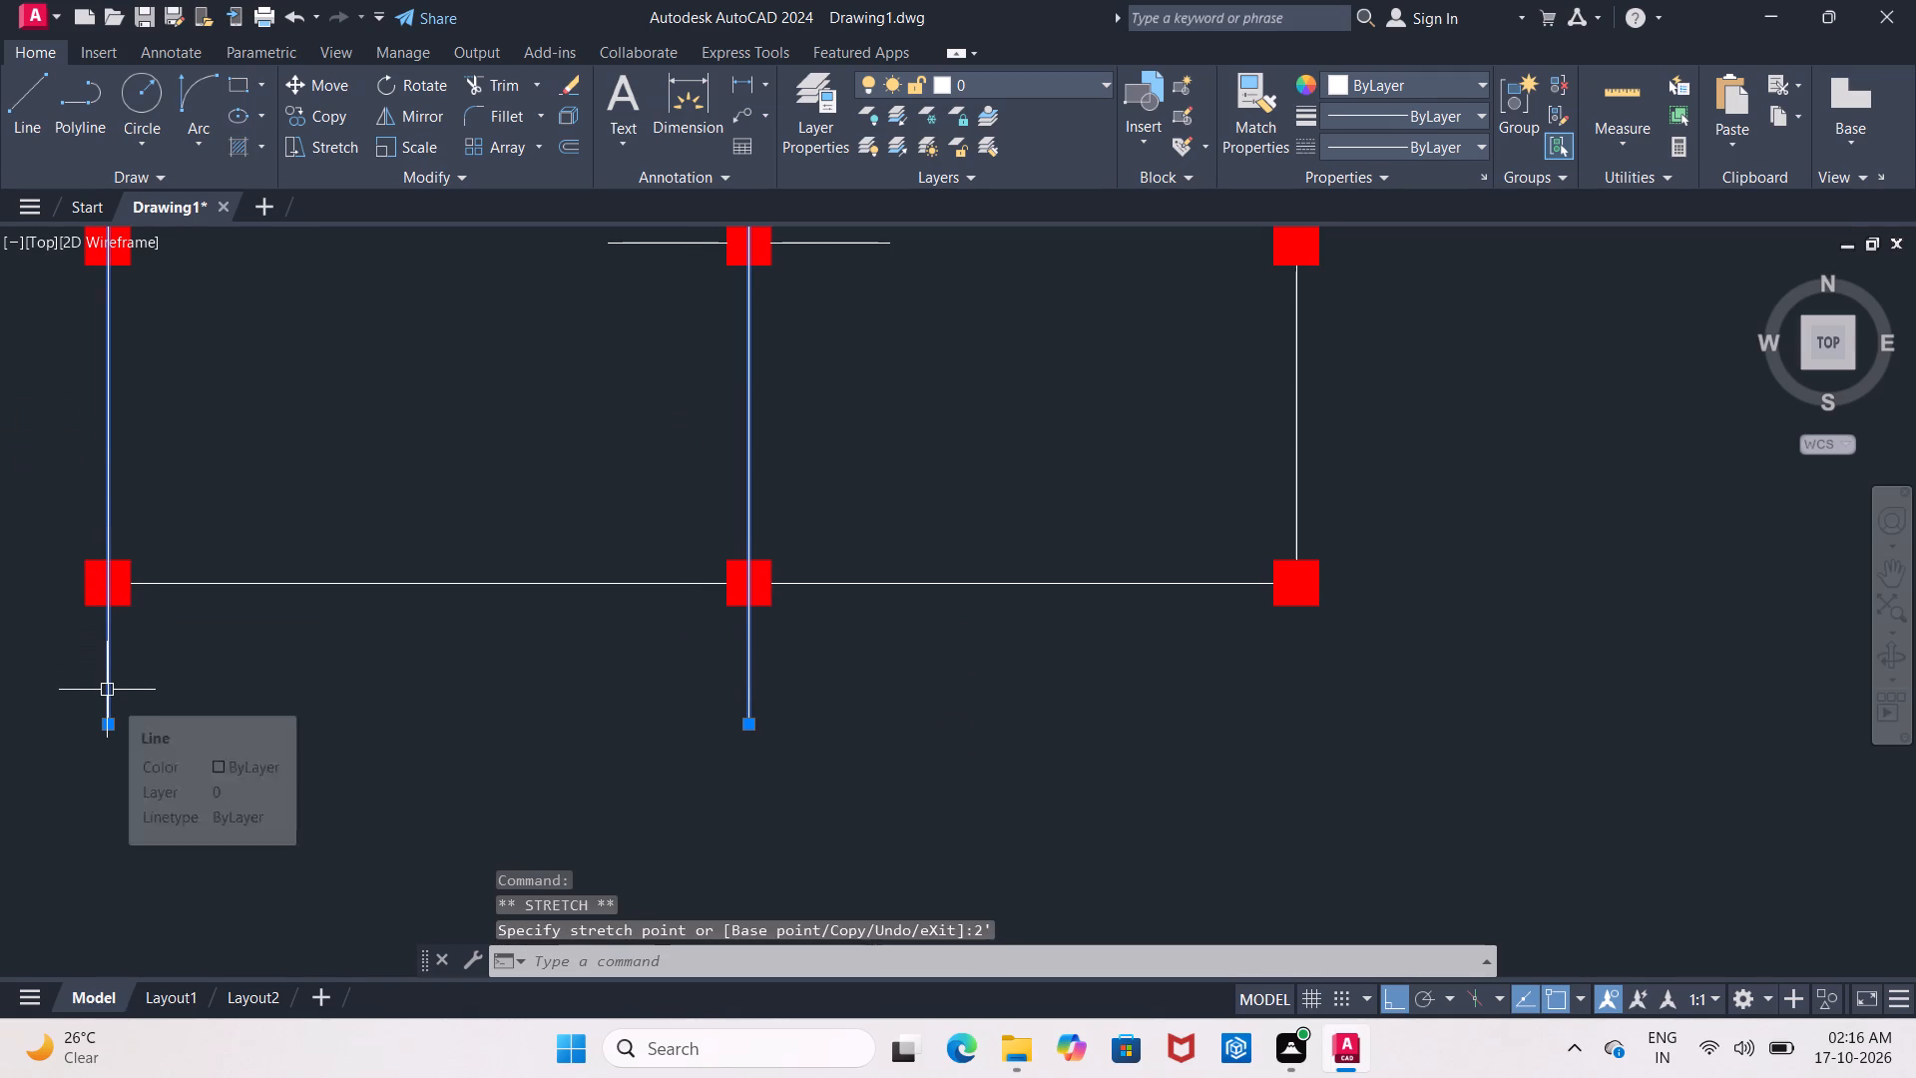
Stretch both ends of the bottom horizontal centre line outward by 2'.
left_click(1130, 584)
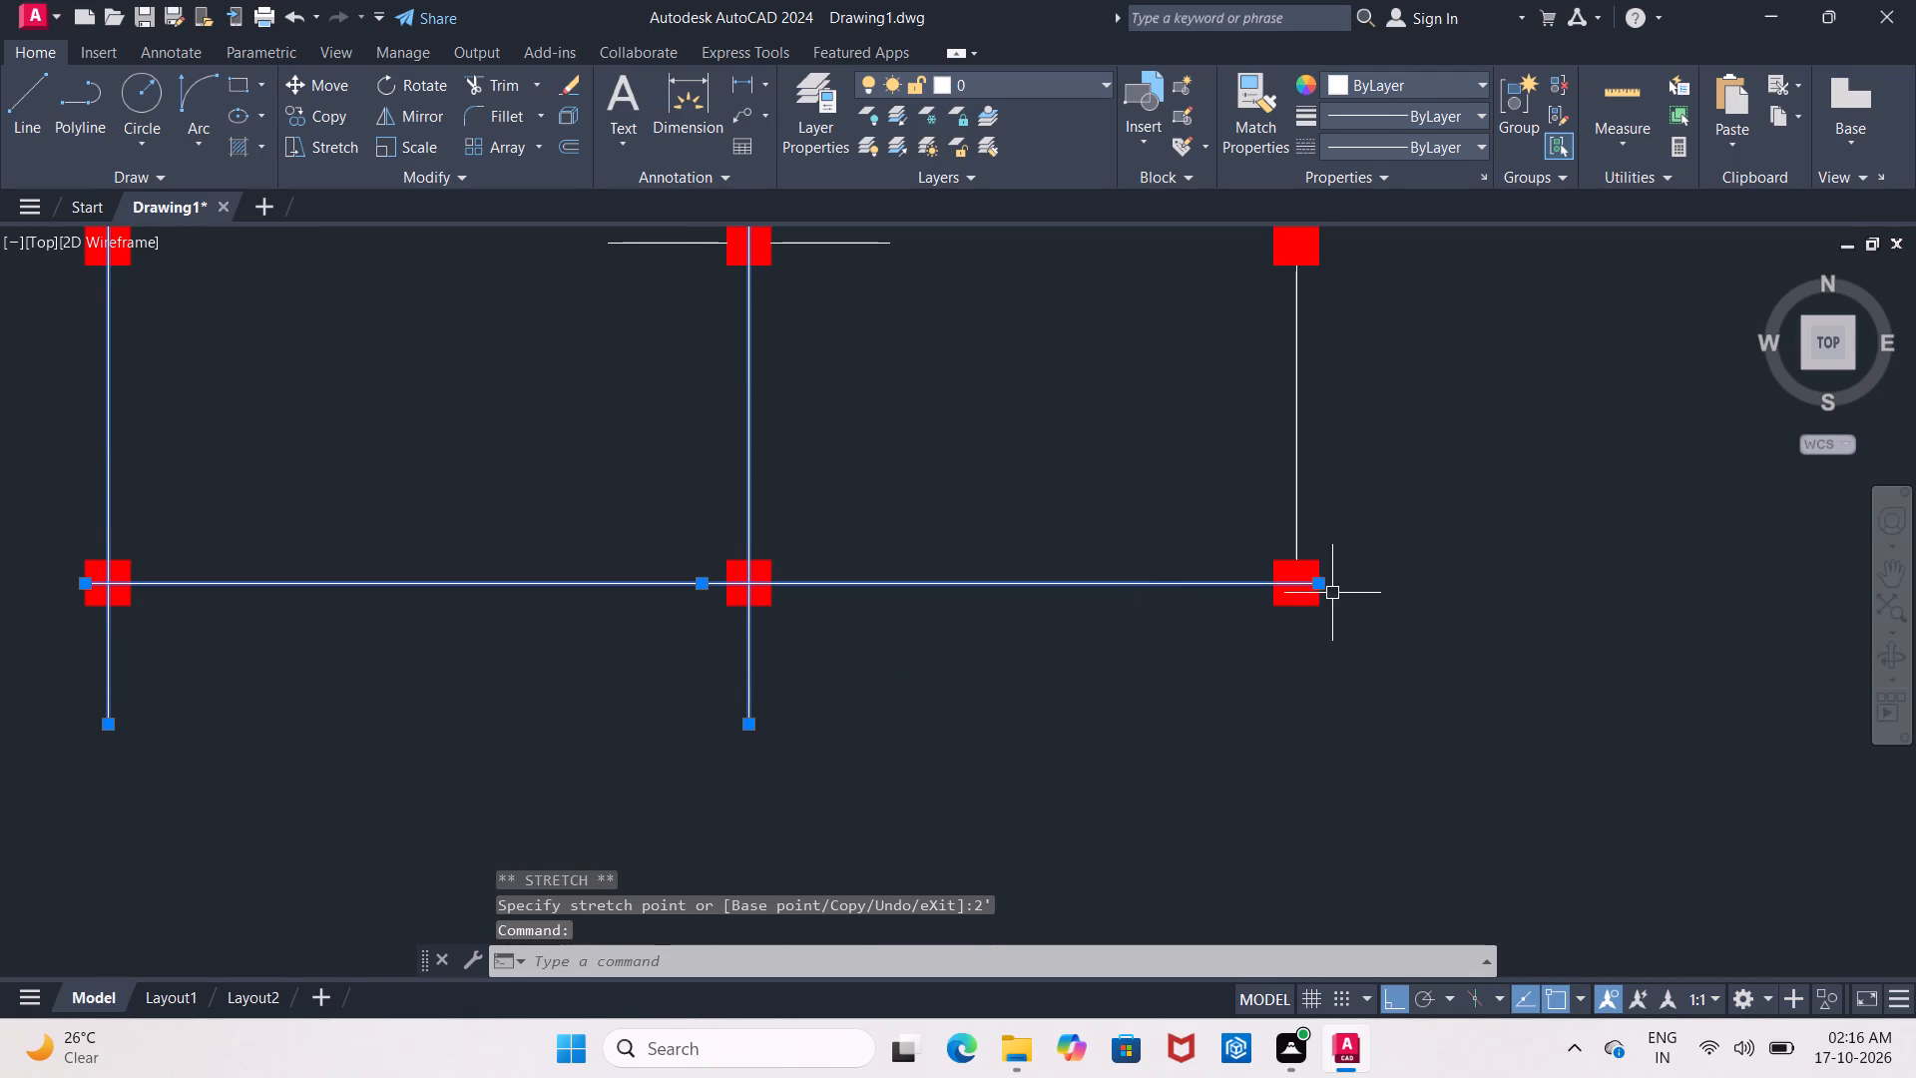
left_click(1319, 582)
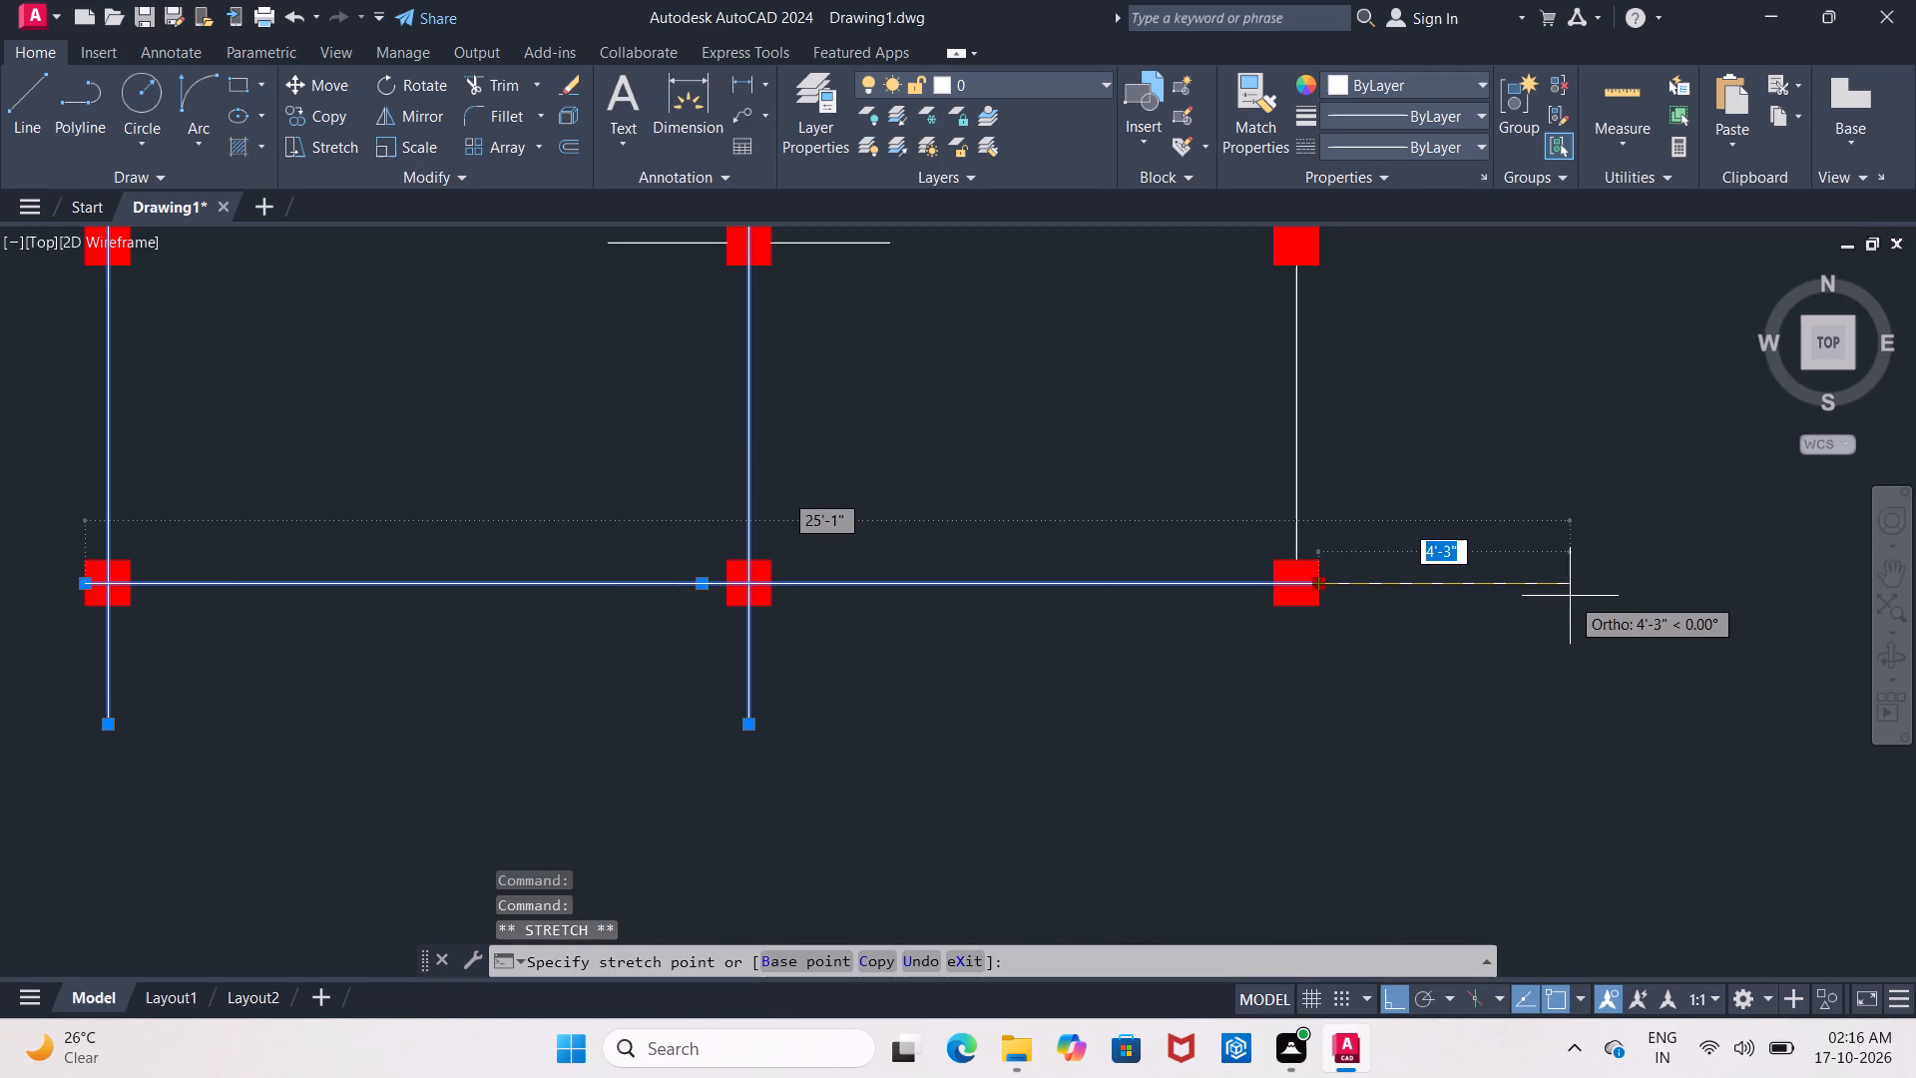
type("2'")
key("Return")
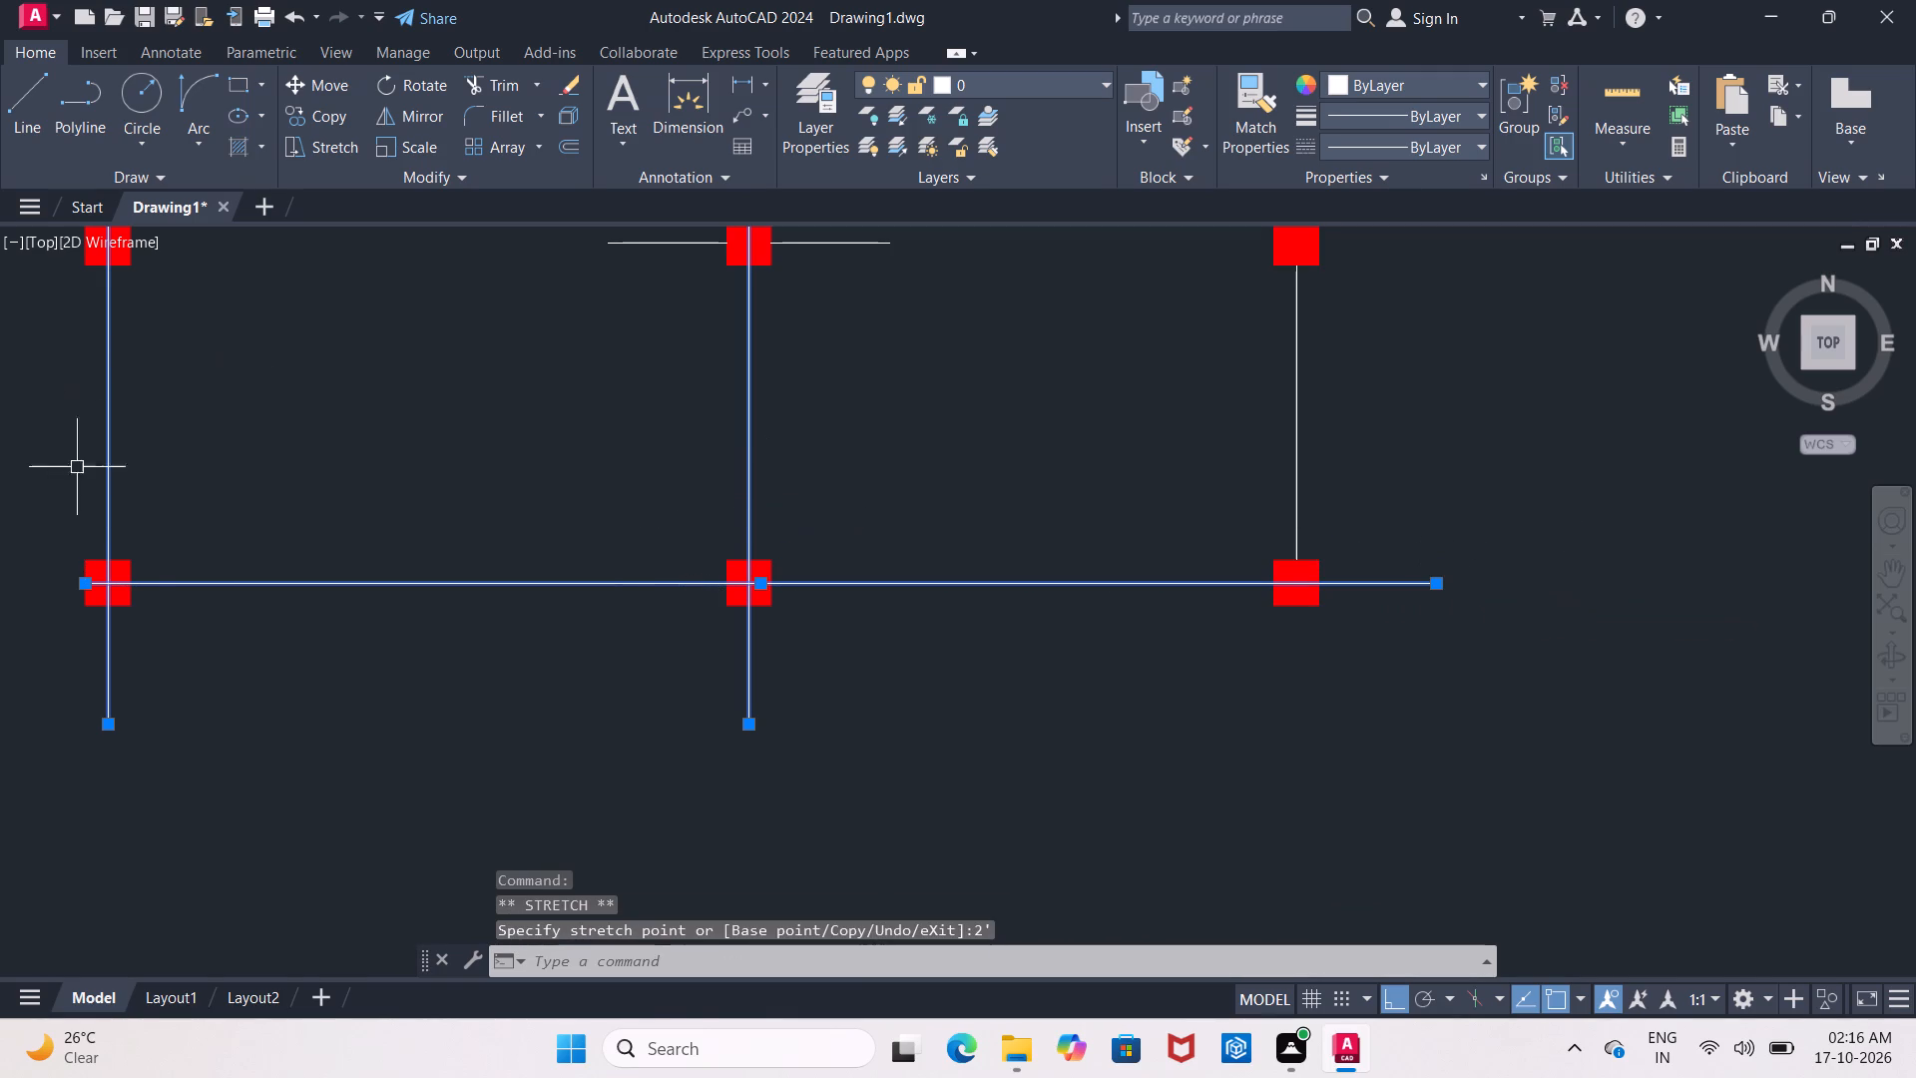
left_click(82, 583)
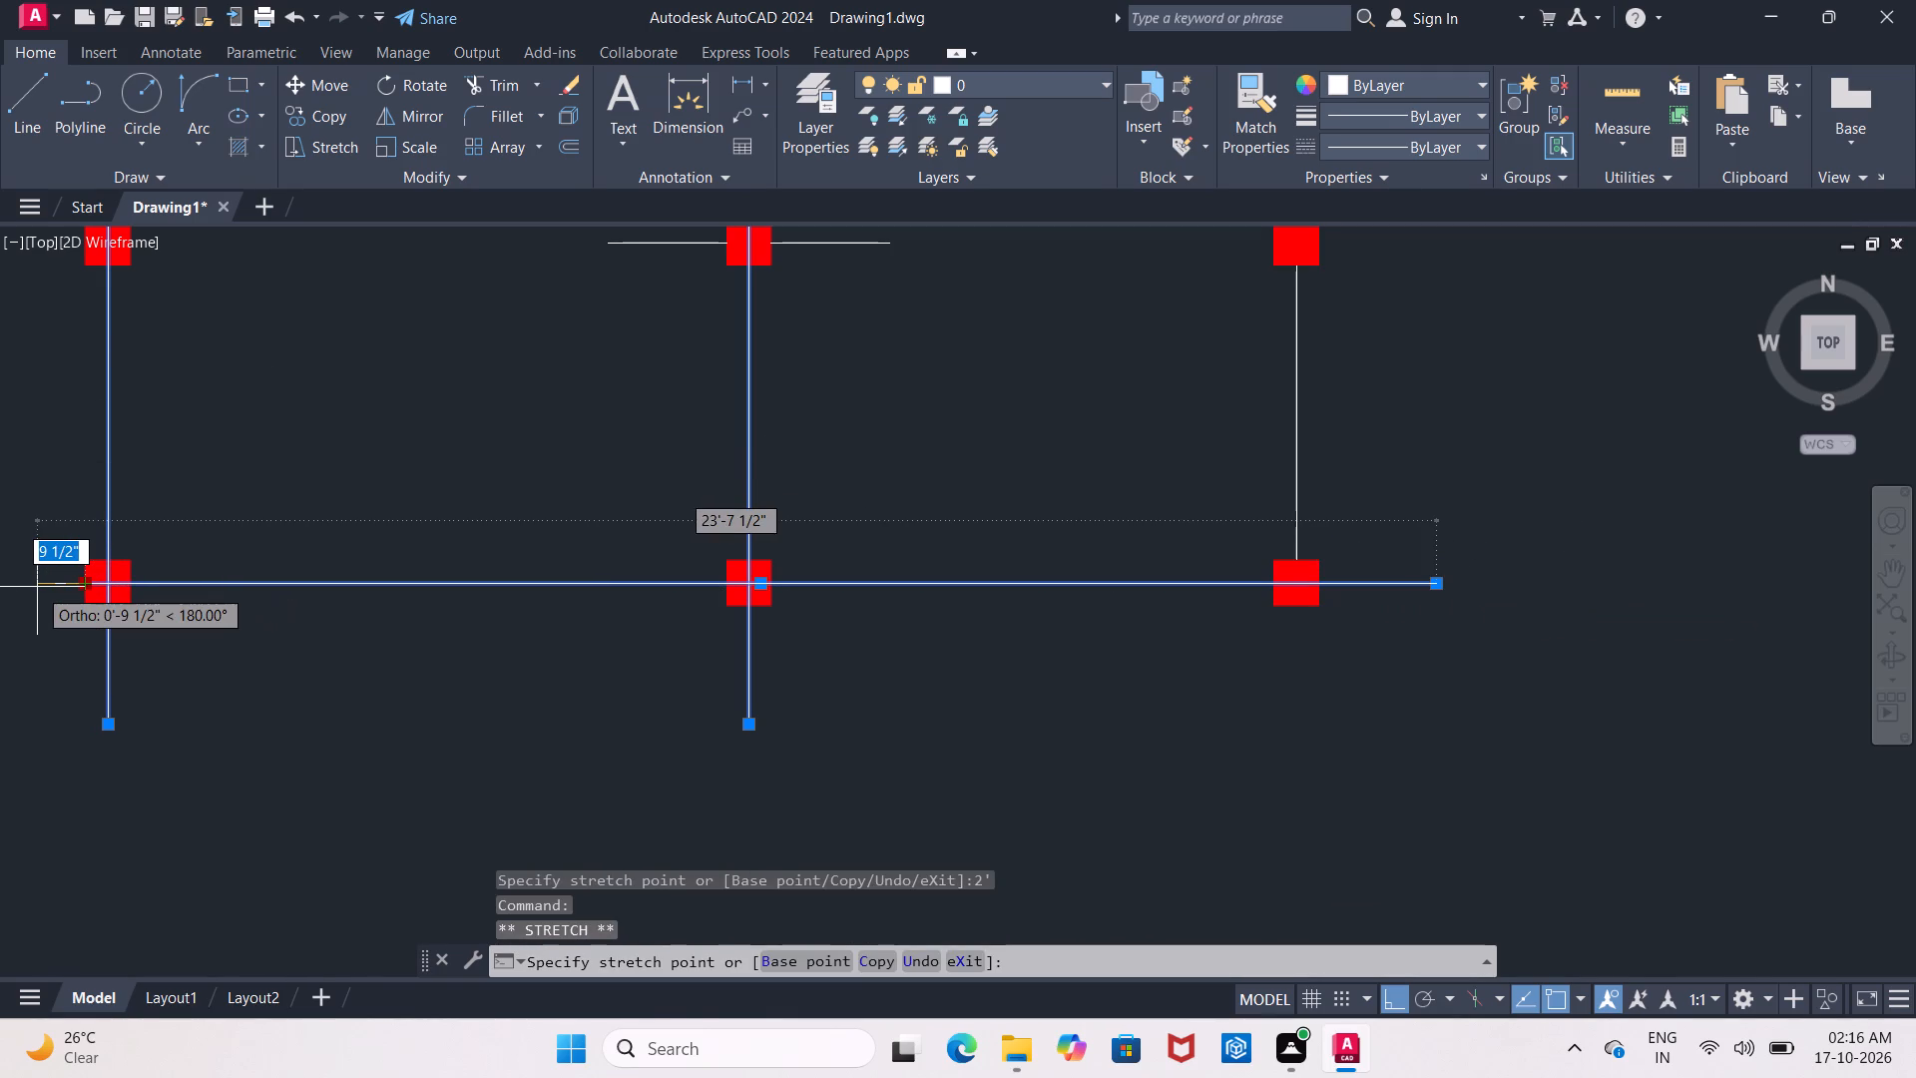
type("2'")
key("Return")
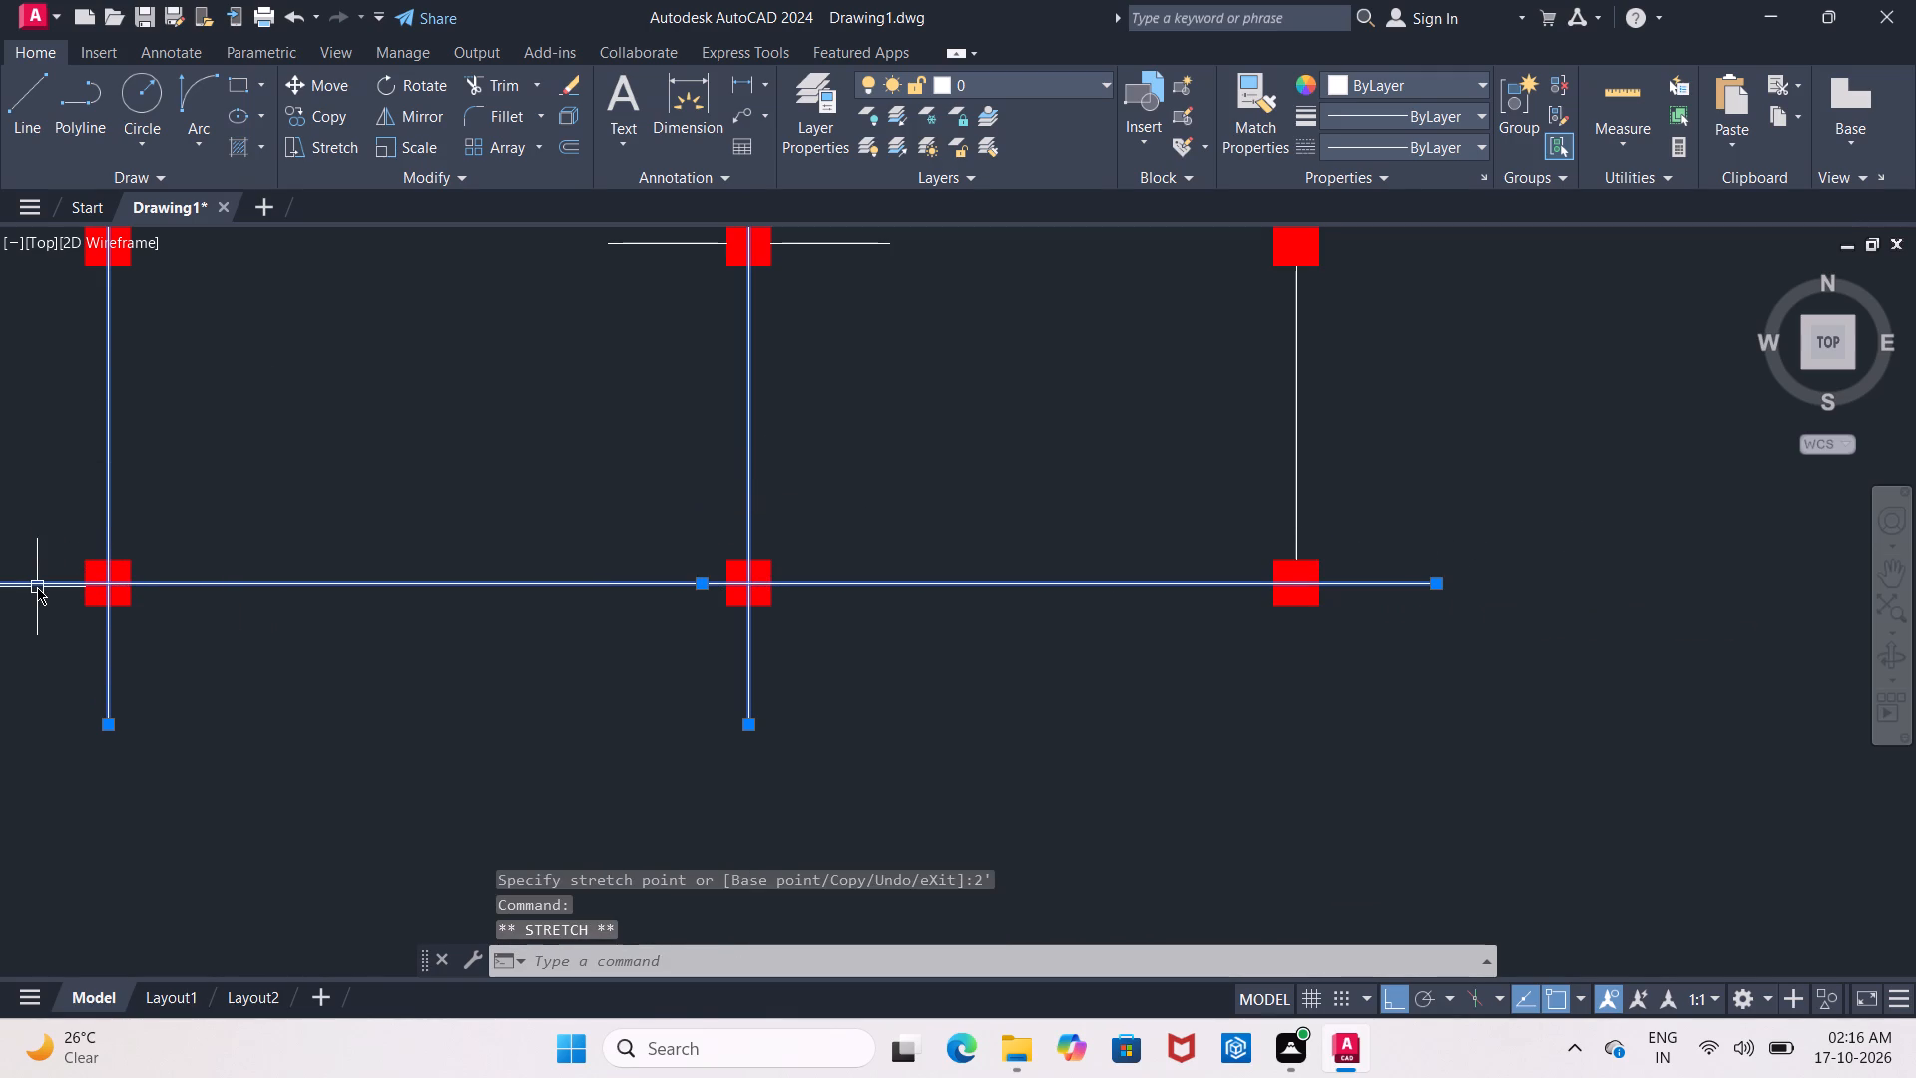
Move the bottom horizontal centre line along its length so its midpoint sits at the centre of the middle bottom column.
middle_click_drag(983, 678, 970, 678)
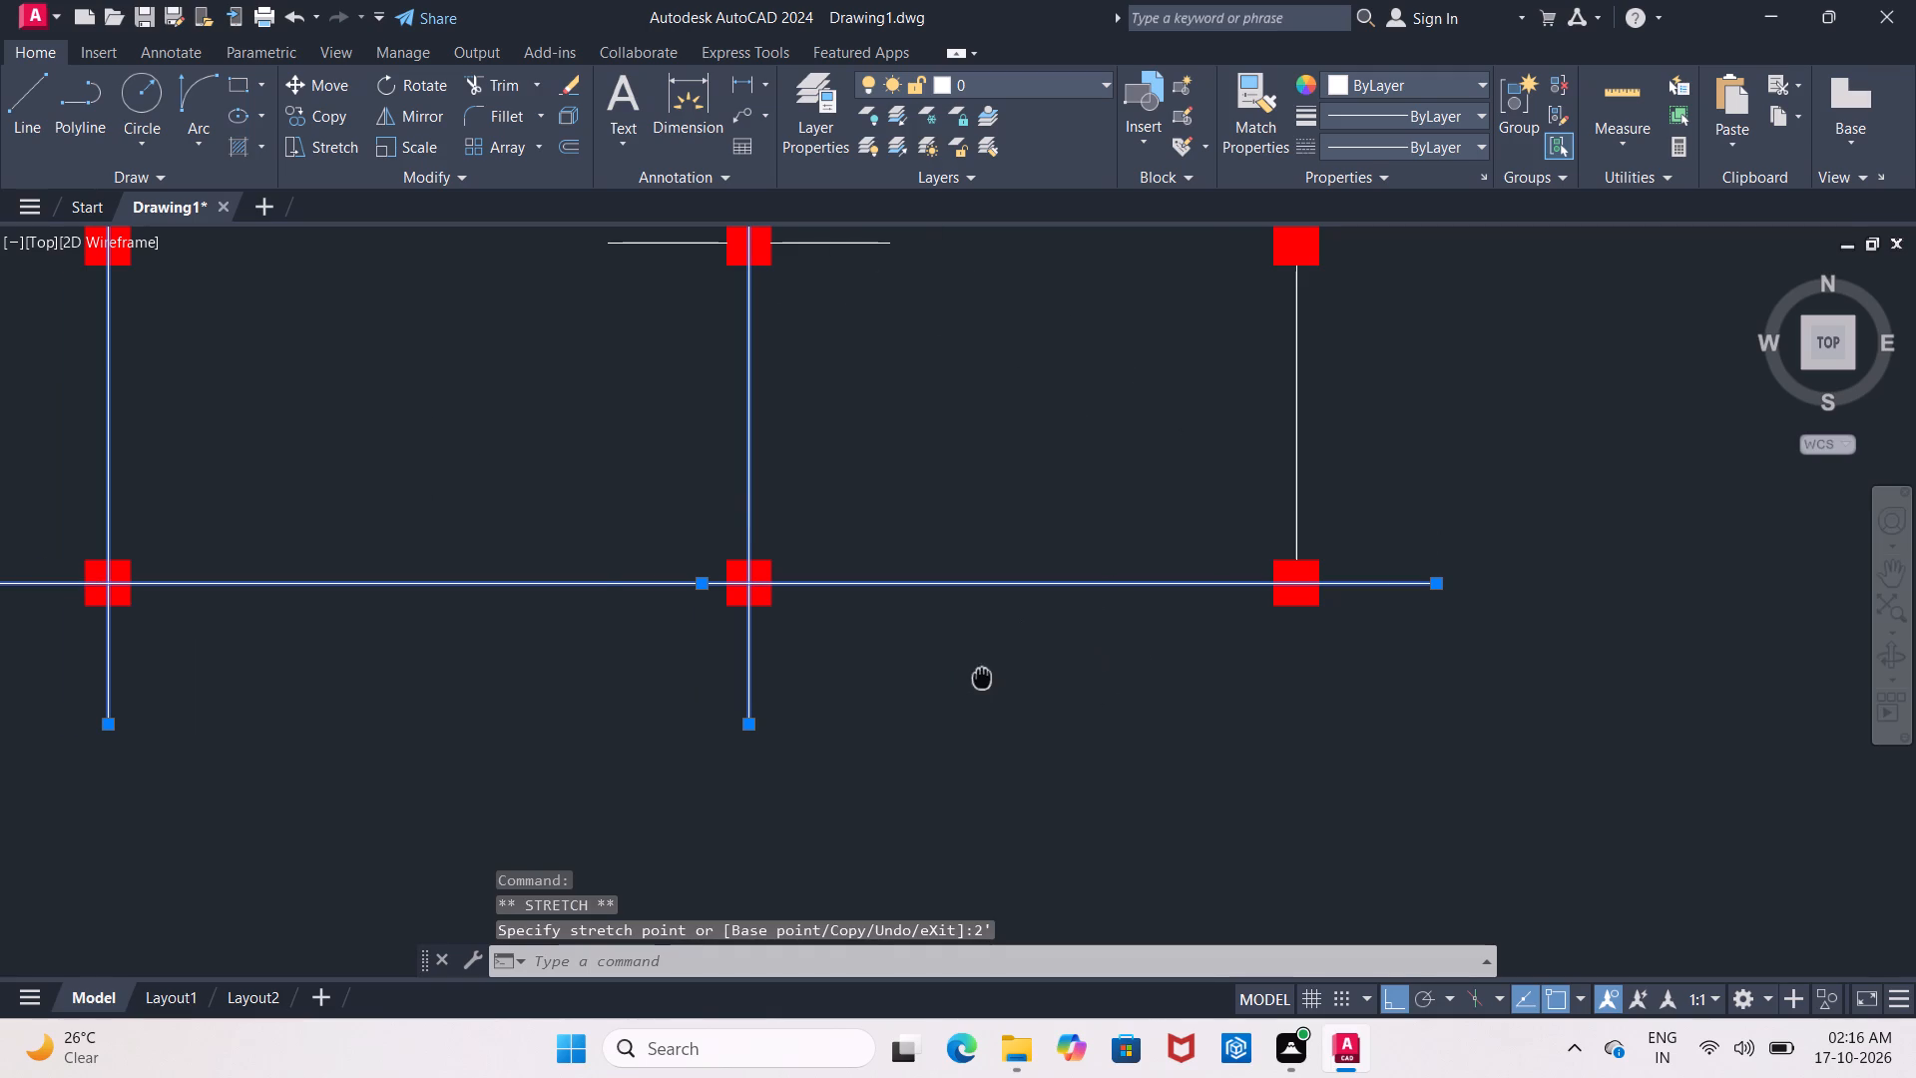
middle_click_drag(970, 678, 857, 682)
left_click(579, 589)
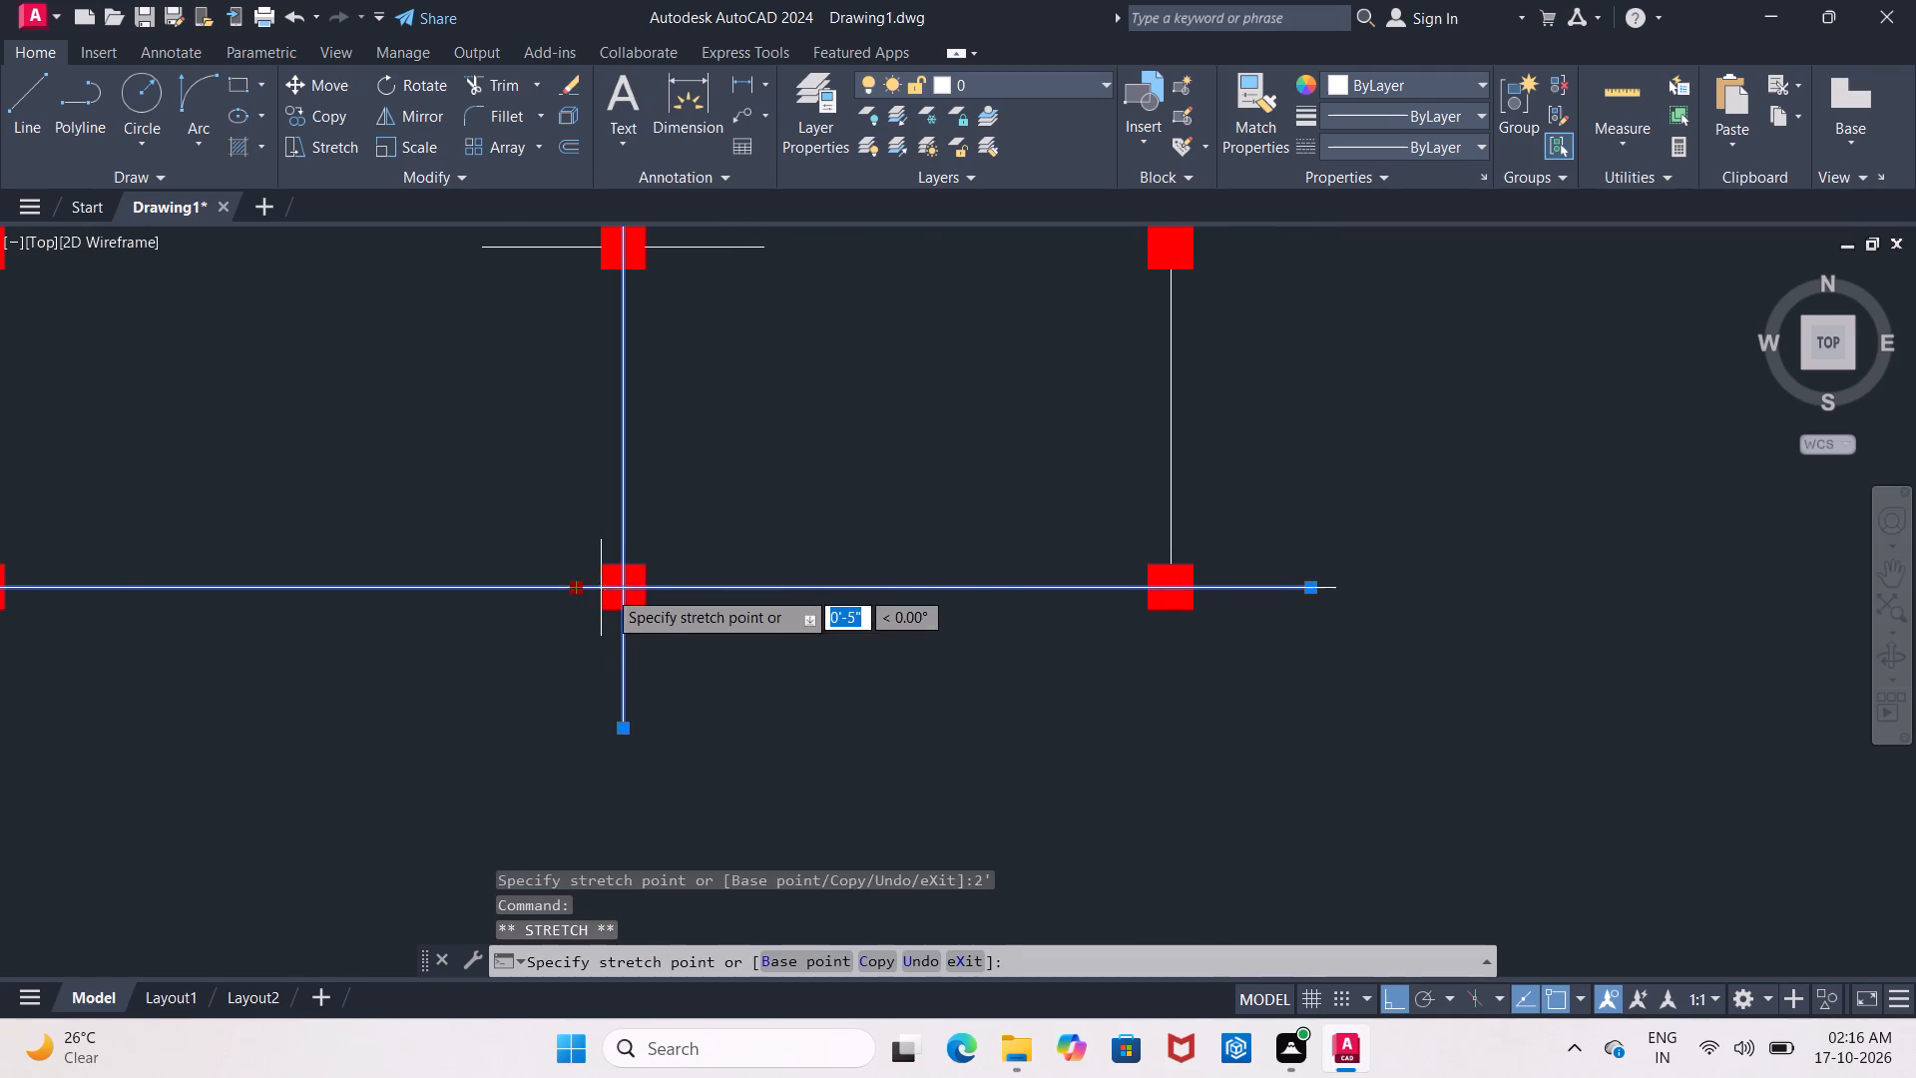
left_click(626, 586)
scroll(875, 642, "down", 2)
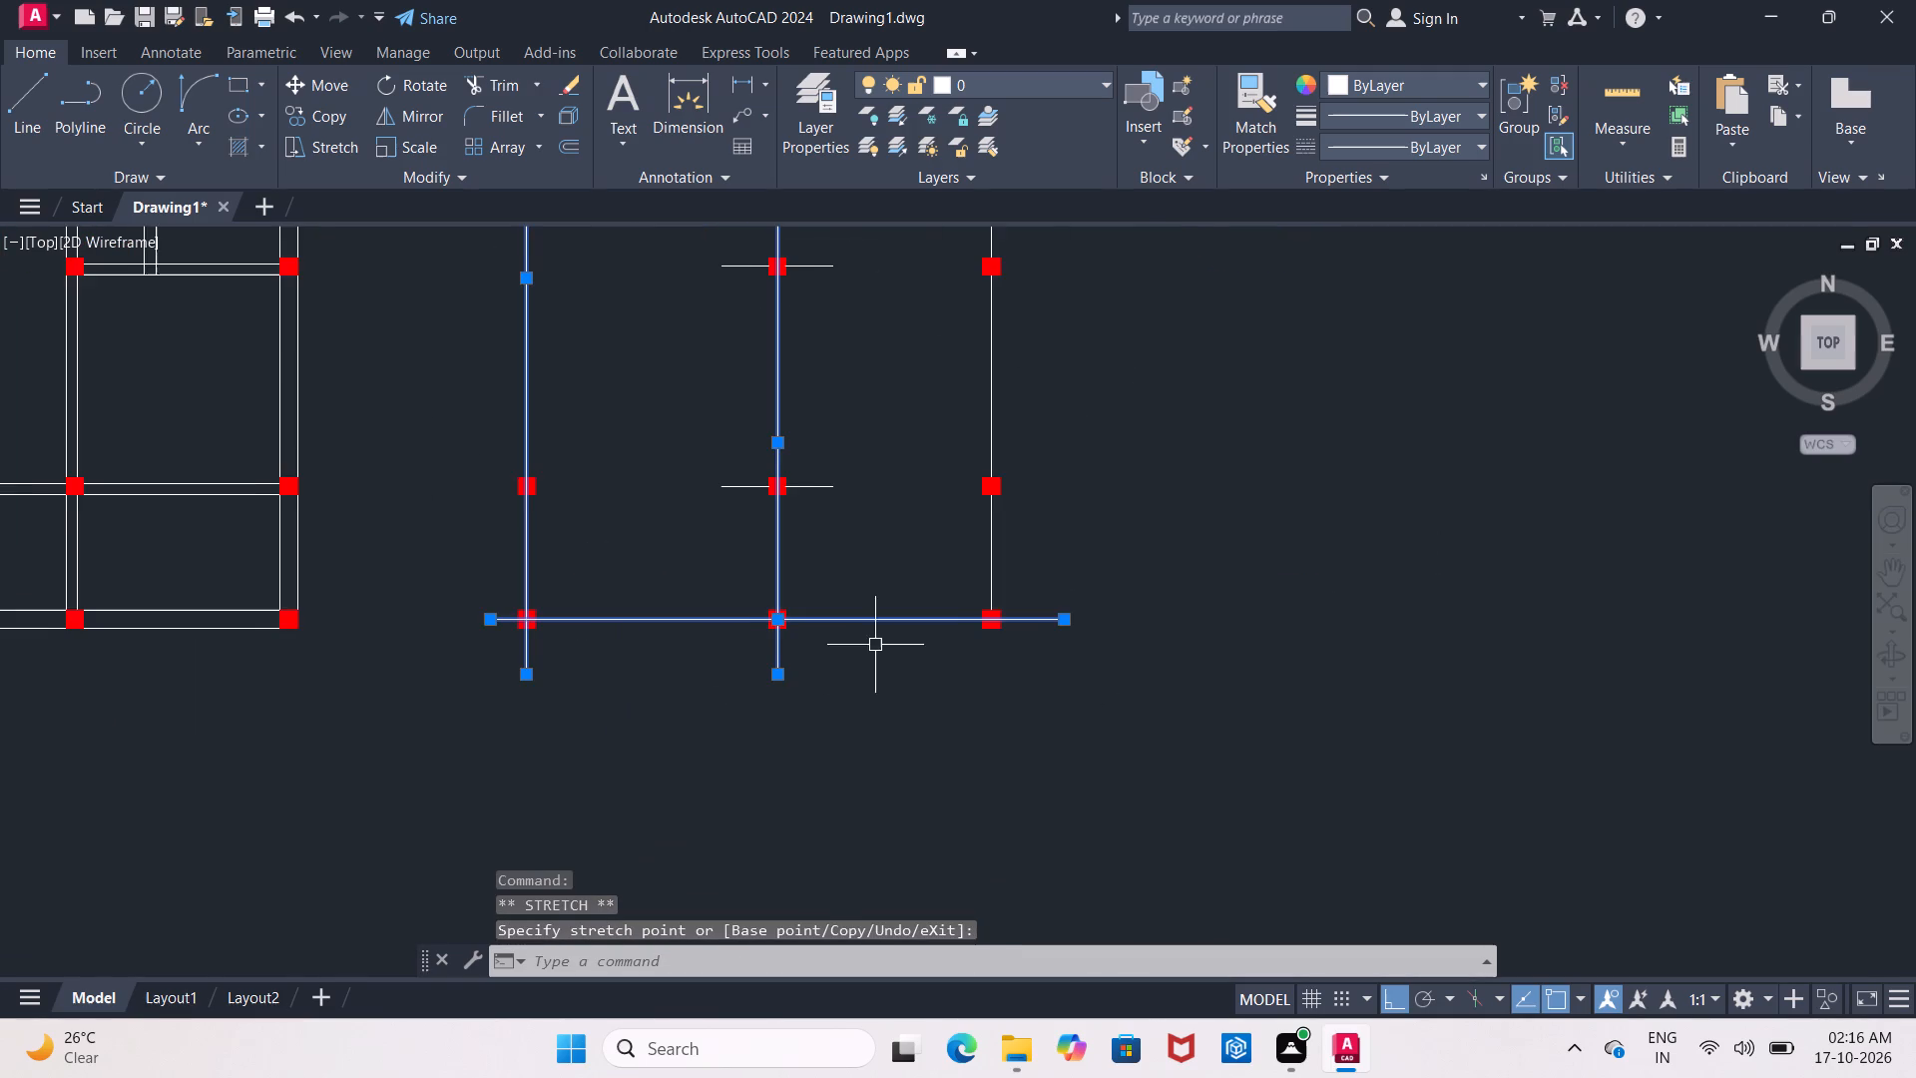
middle_click_drag(876, 645, 885, 620)
scroll(809, 612, "up", 2)
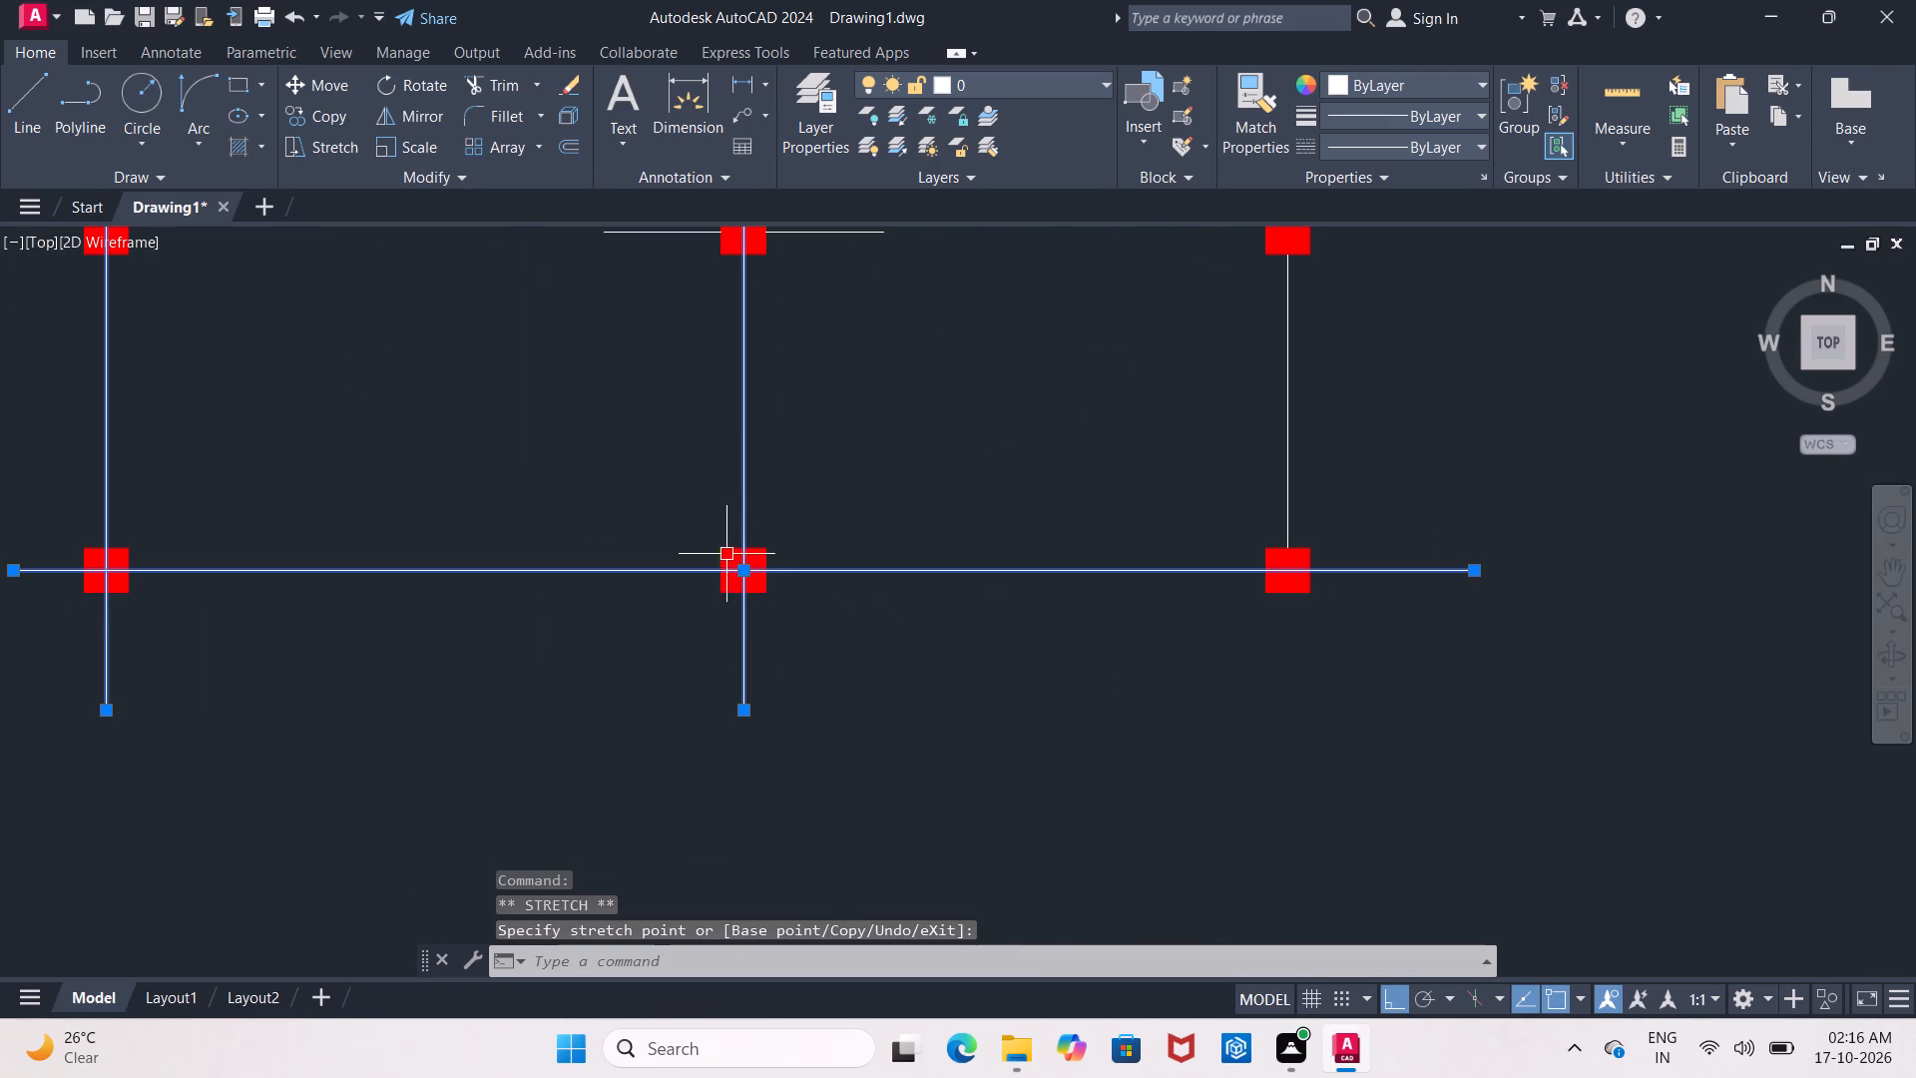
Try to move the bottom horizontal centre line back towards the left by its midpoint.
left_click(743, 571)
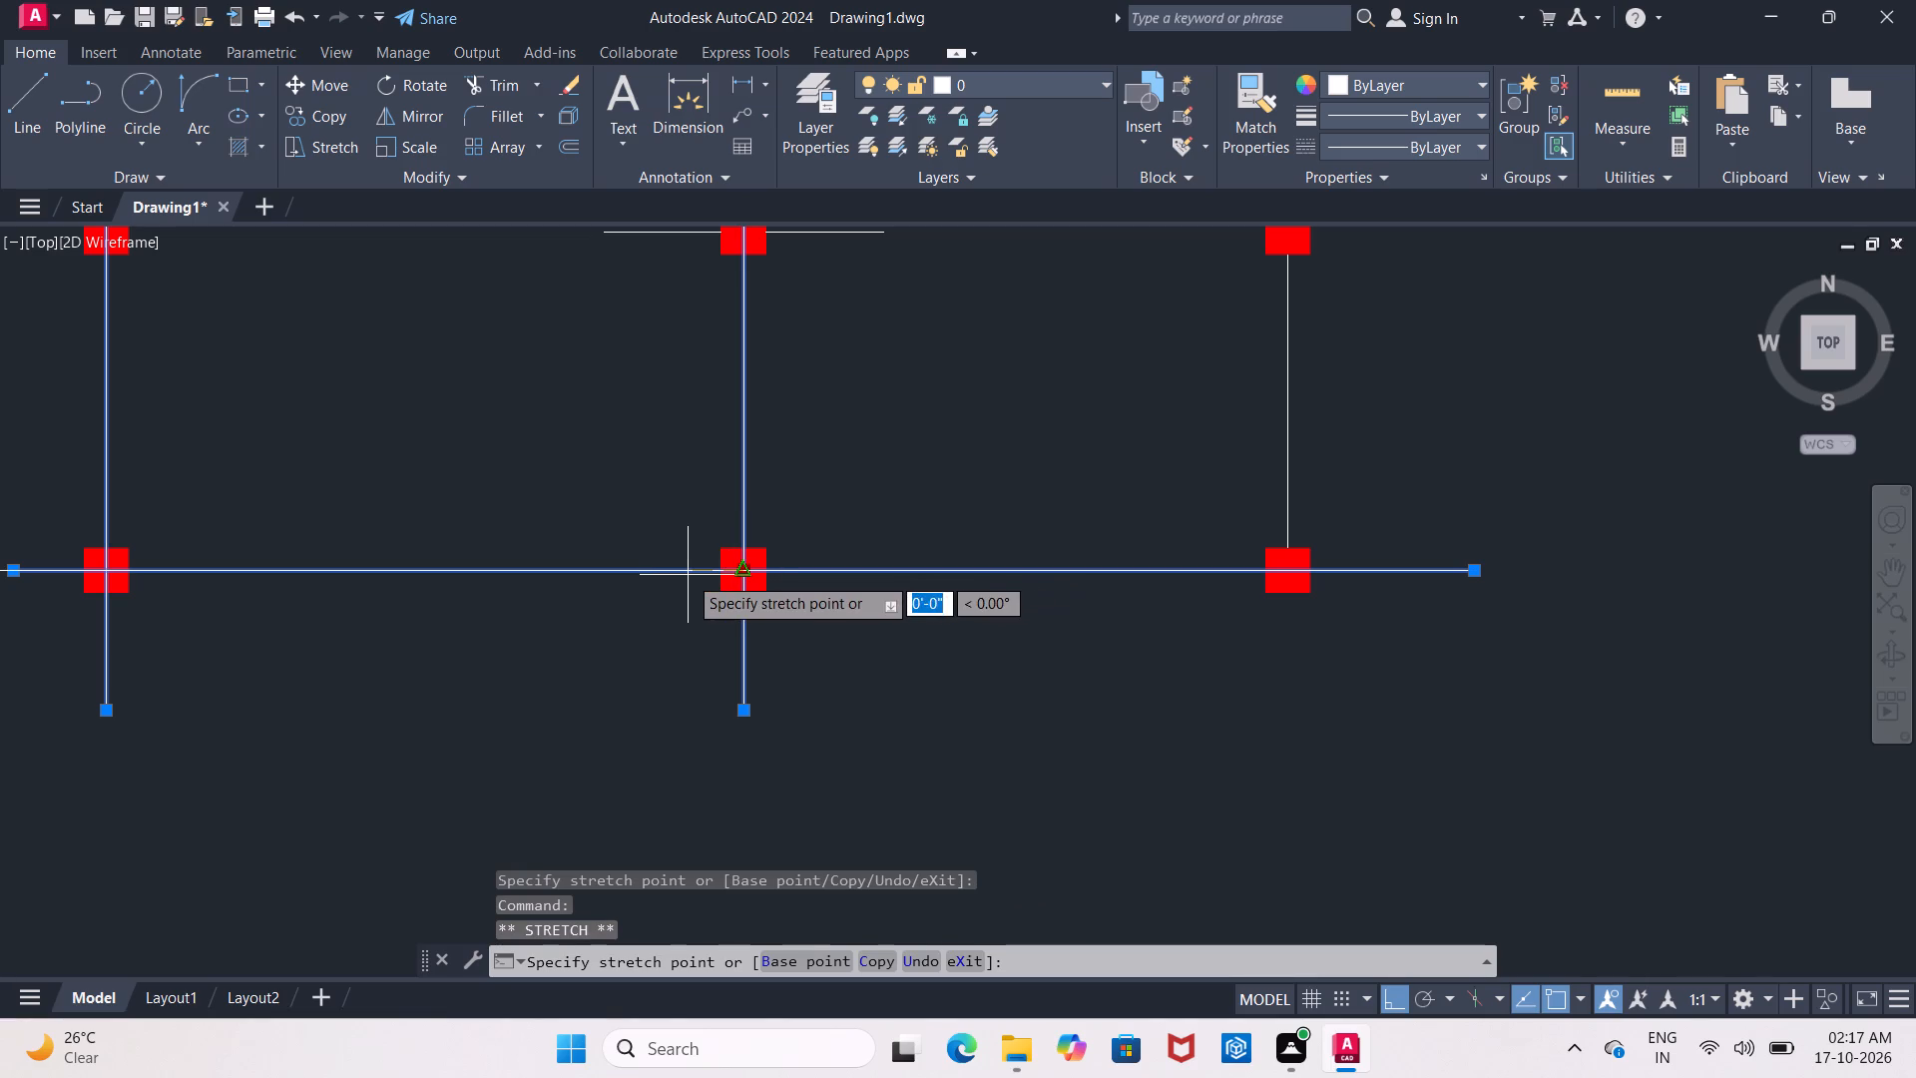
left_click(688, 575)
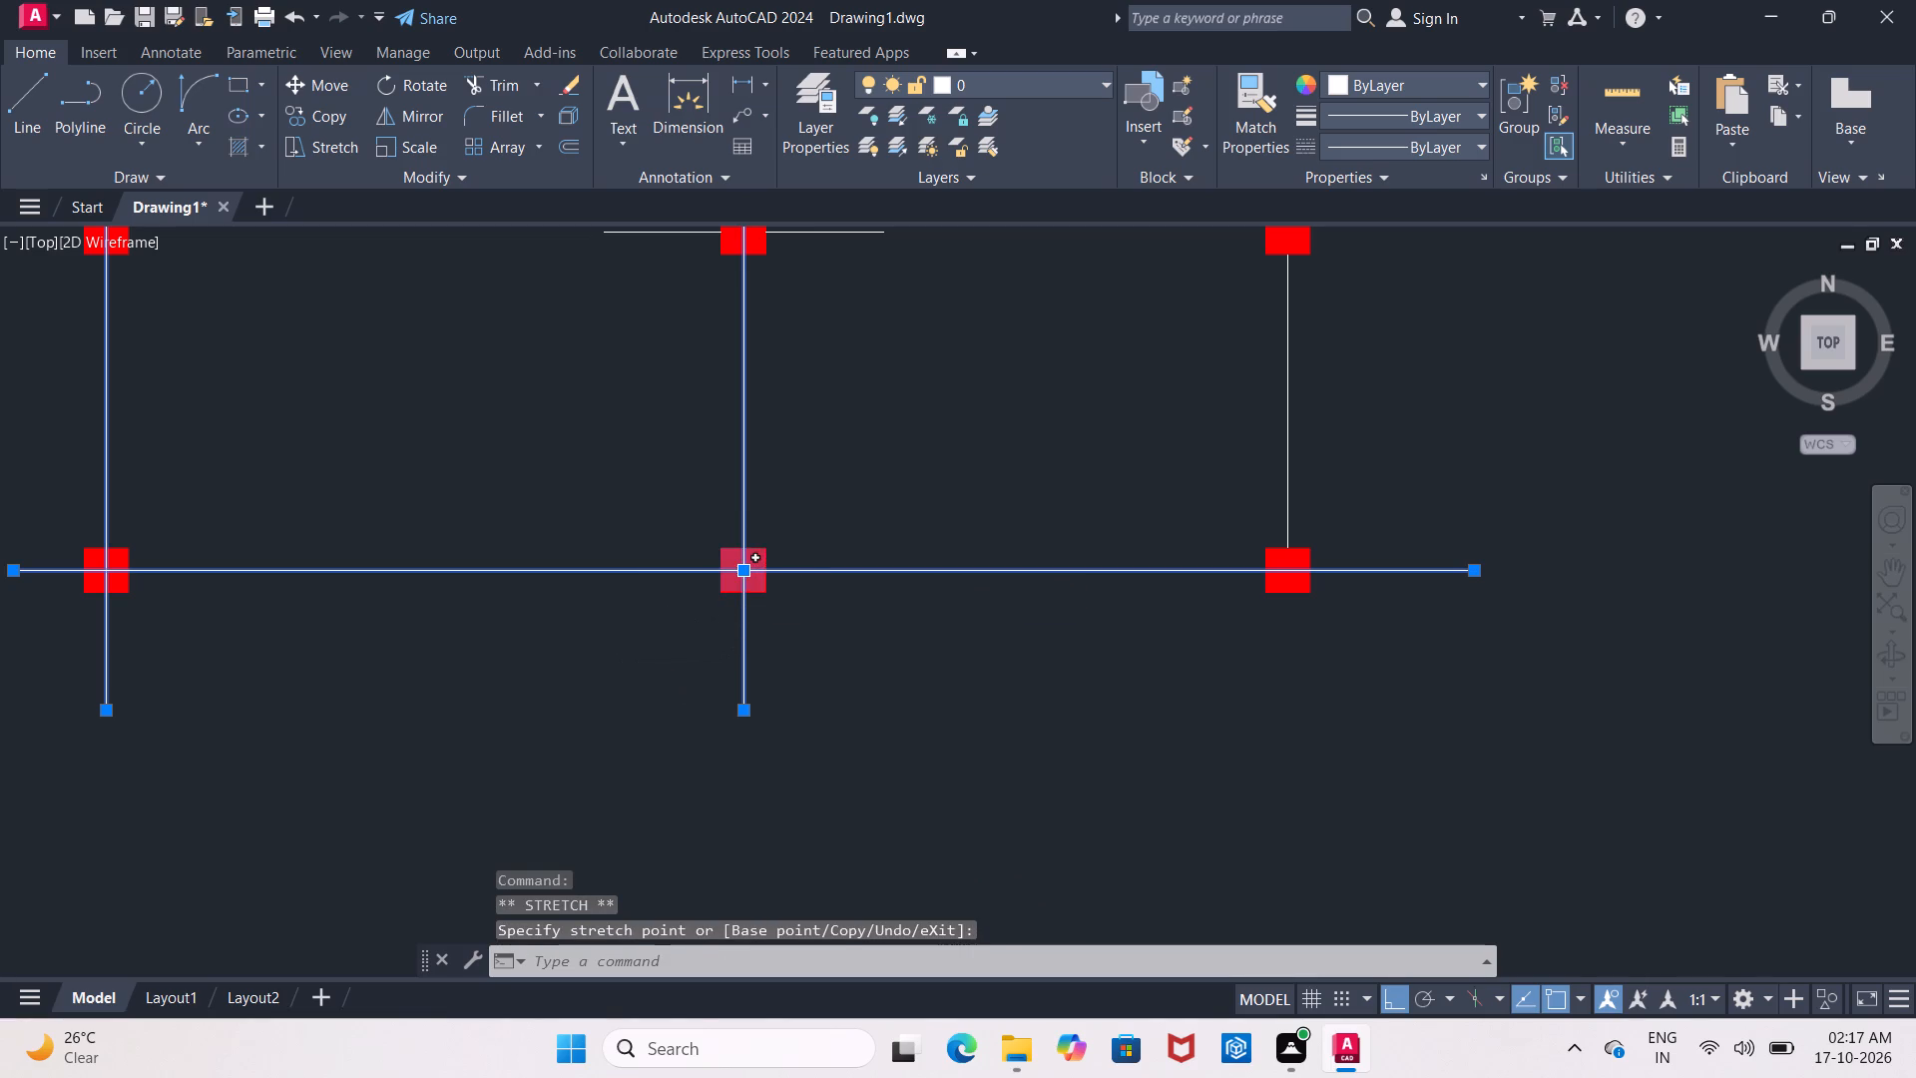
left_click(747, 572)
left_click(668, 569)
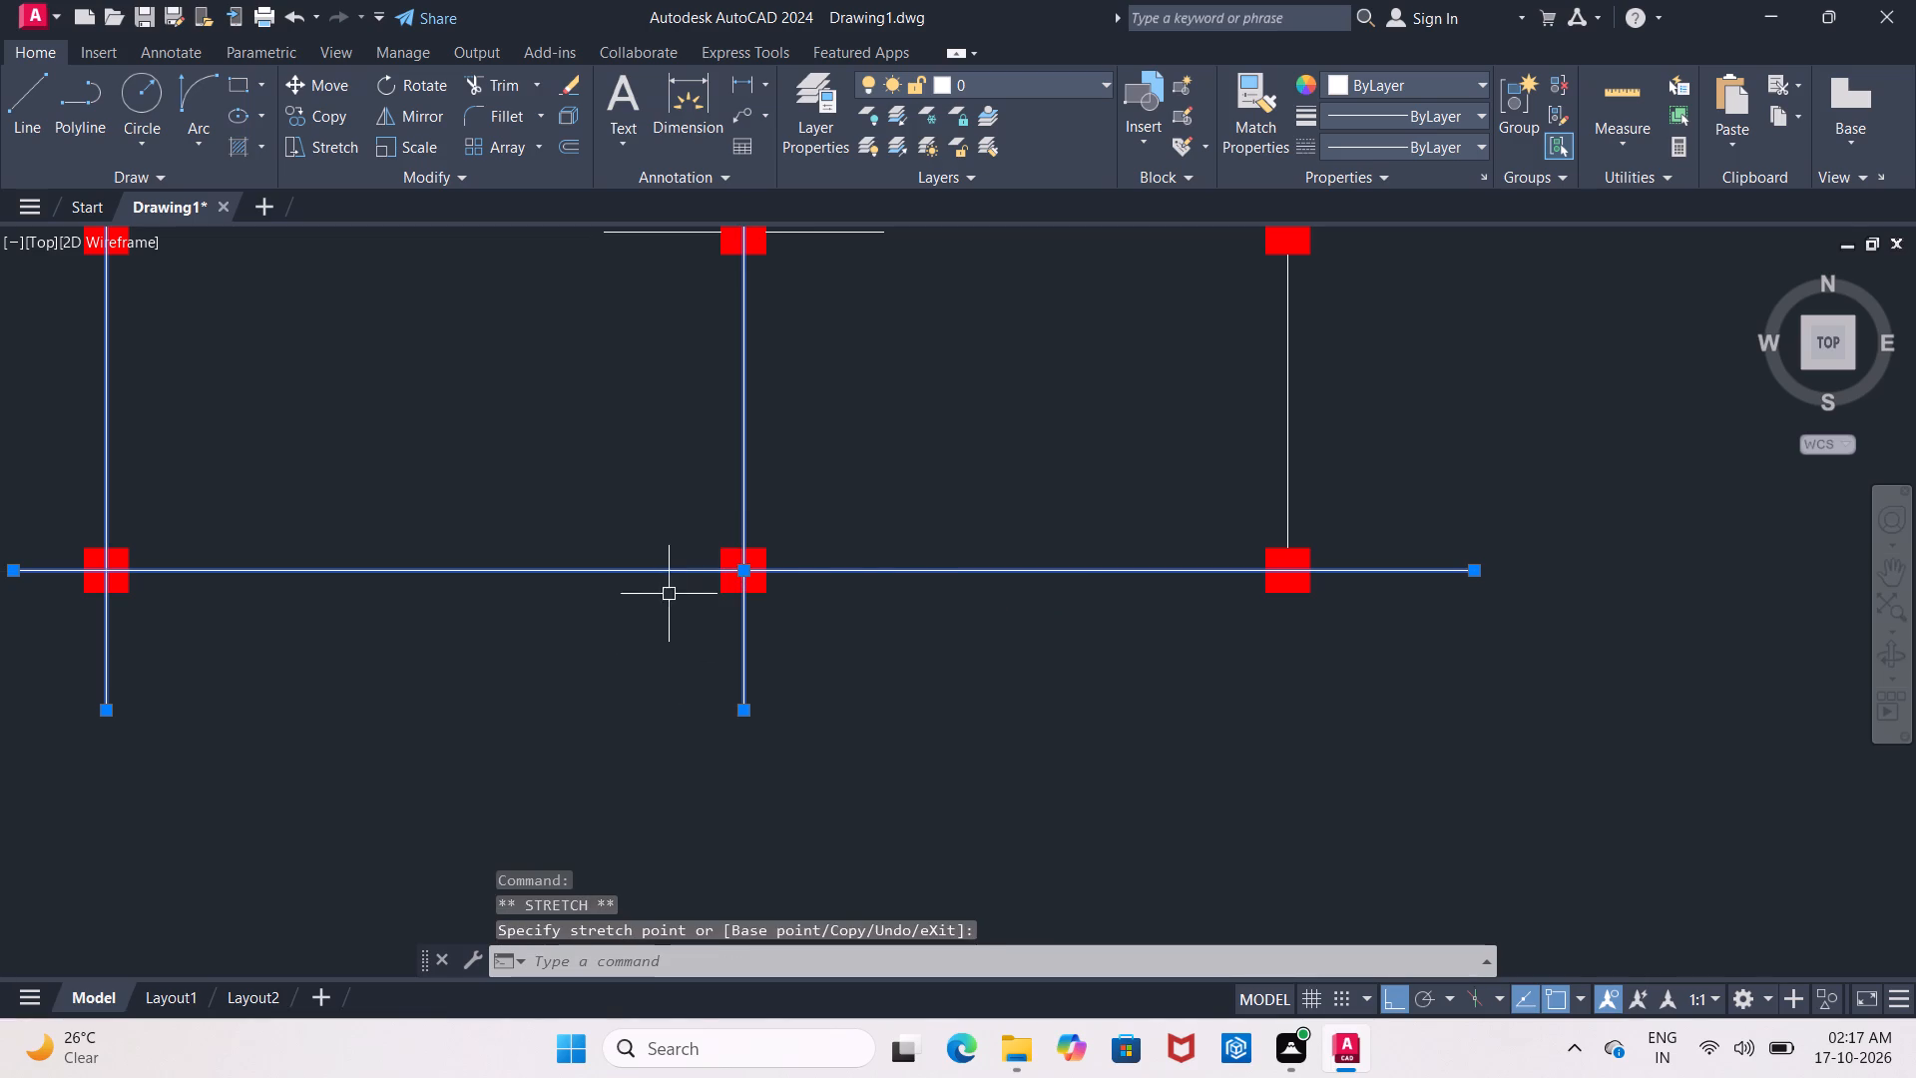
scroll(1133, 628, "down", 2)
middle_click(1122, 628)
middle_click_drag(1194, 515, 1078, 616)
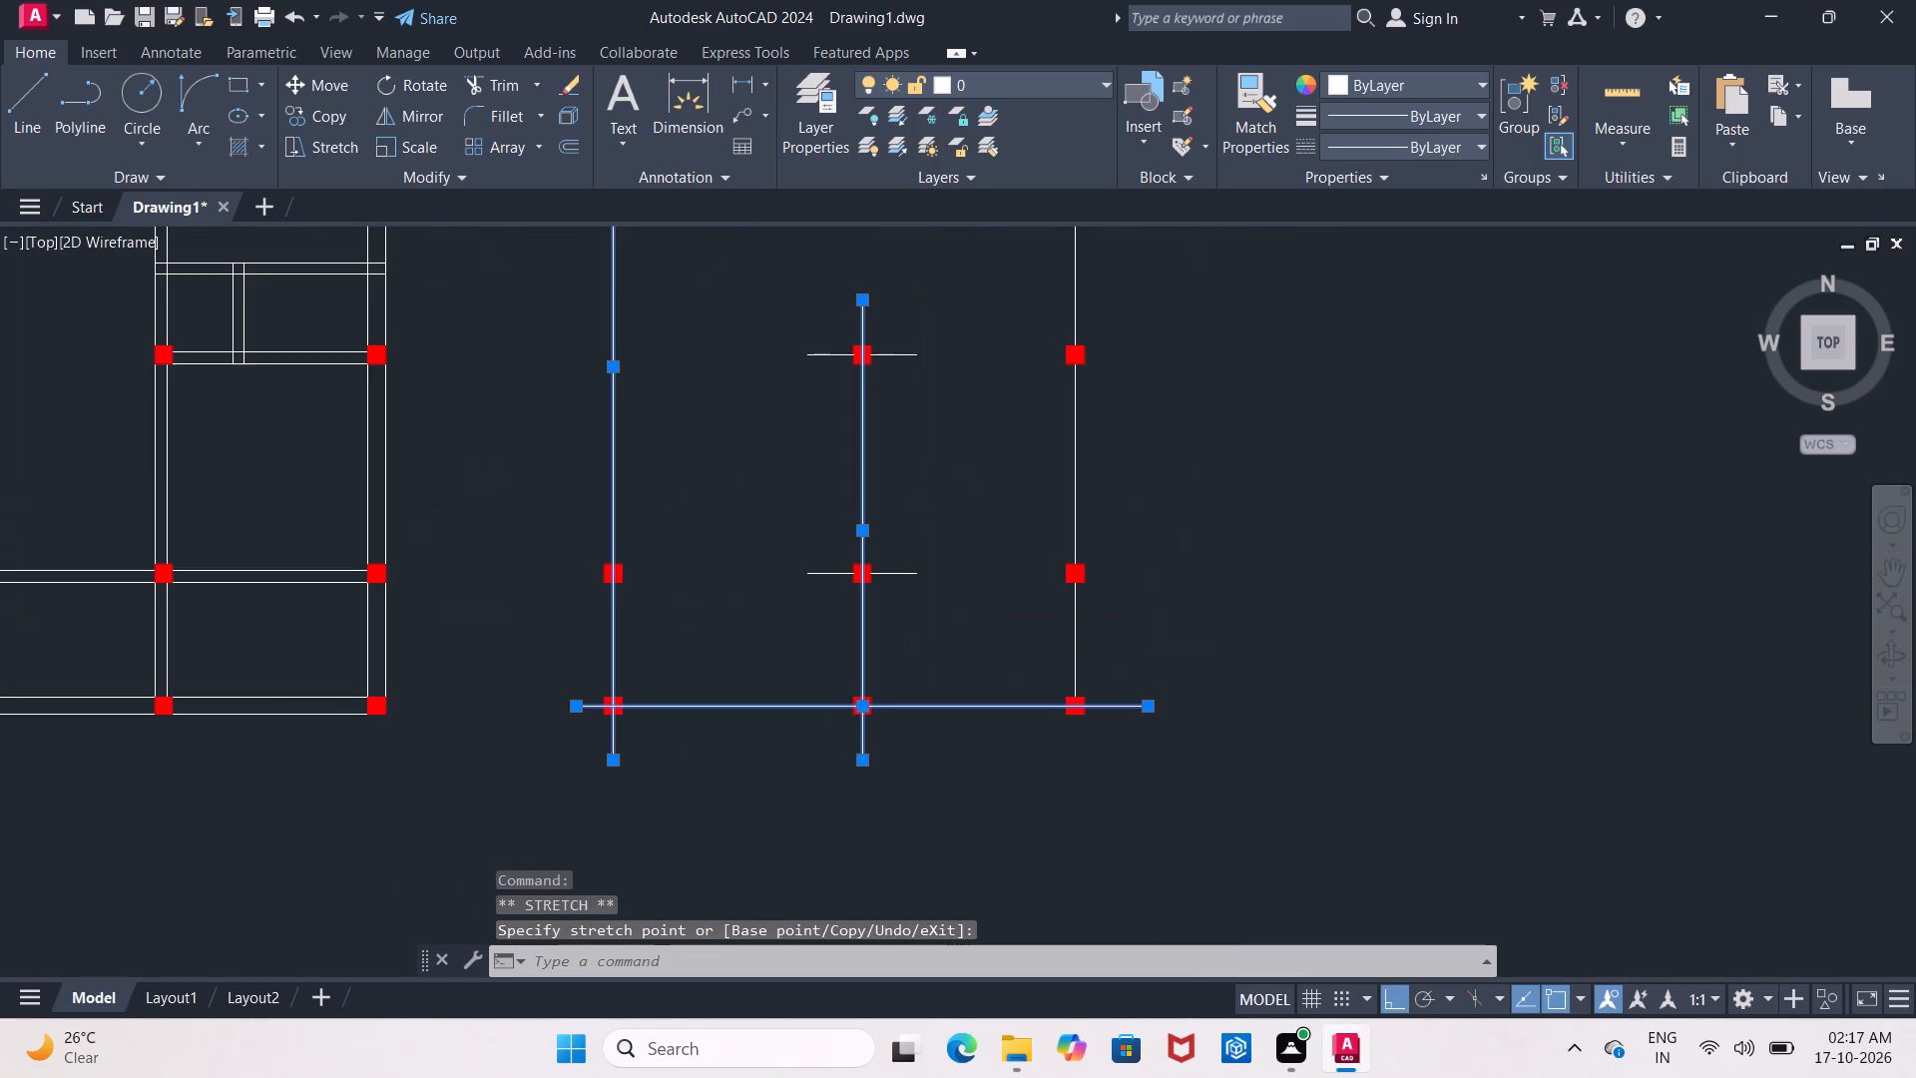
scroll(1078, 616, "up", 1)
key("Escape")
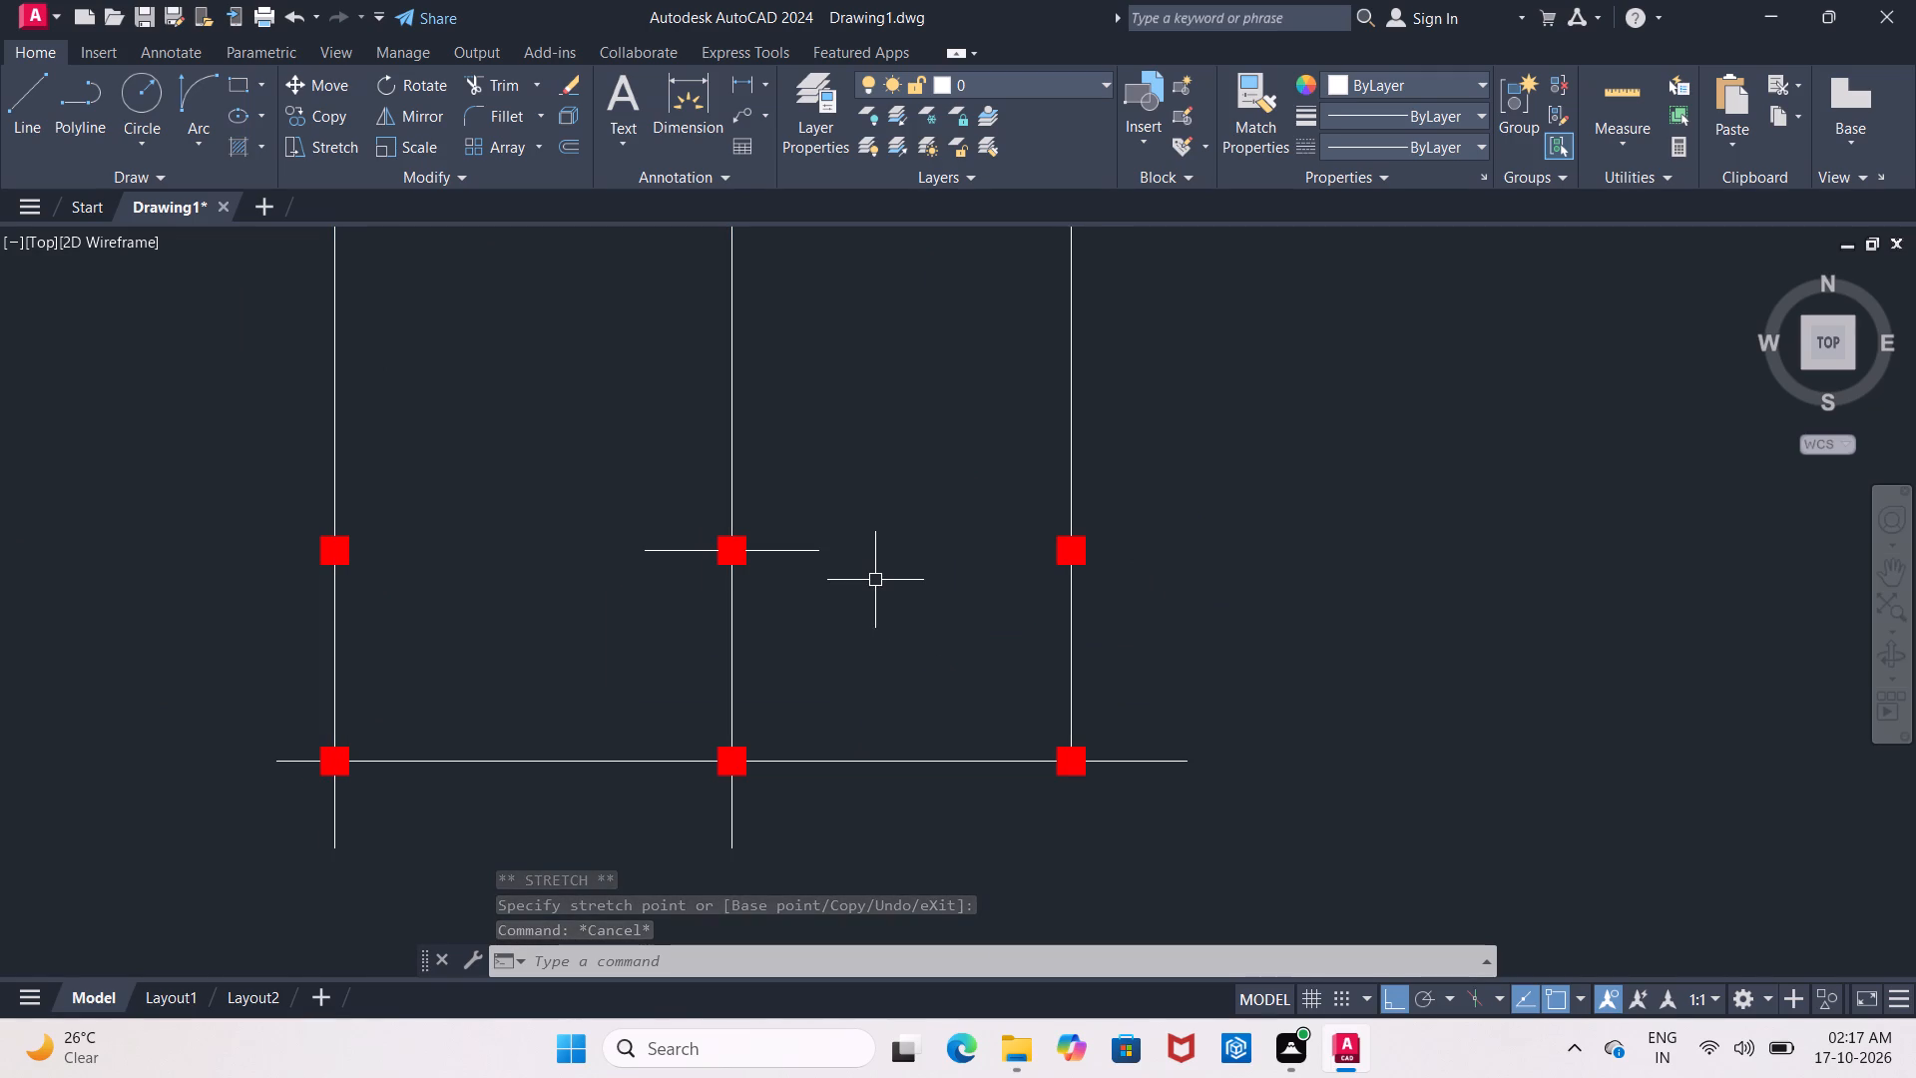
Draw a helper line along the top edge of the right-hand column in the second row from the bottom.
left_click(21, 77)
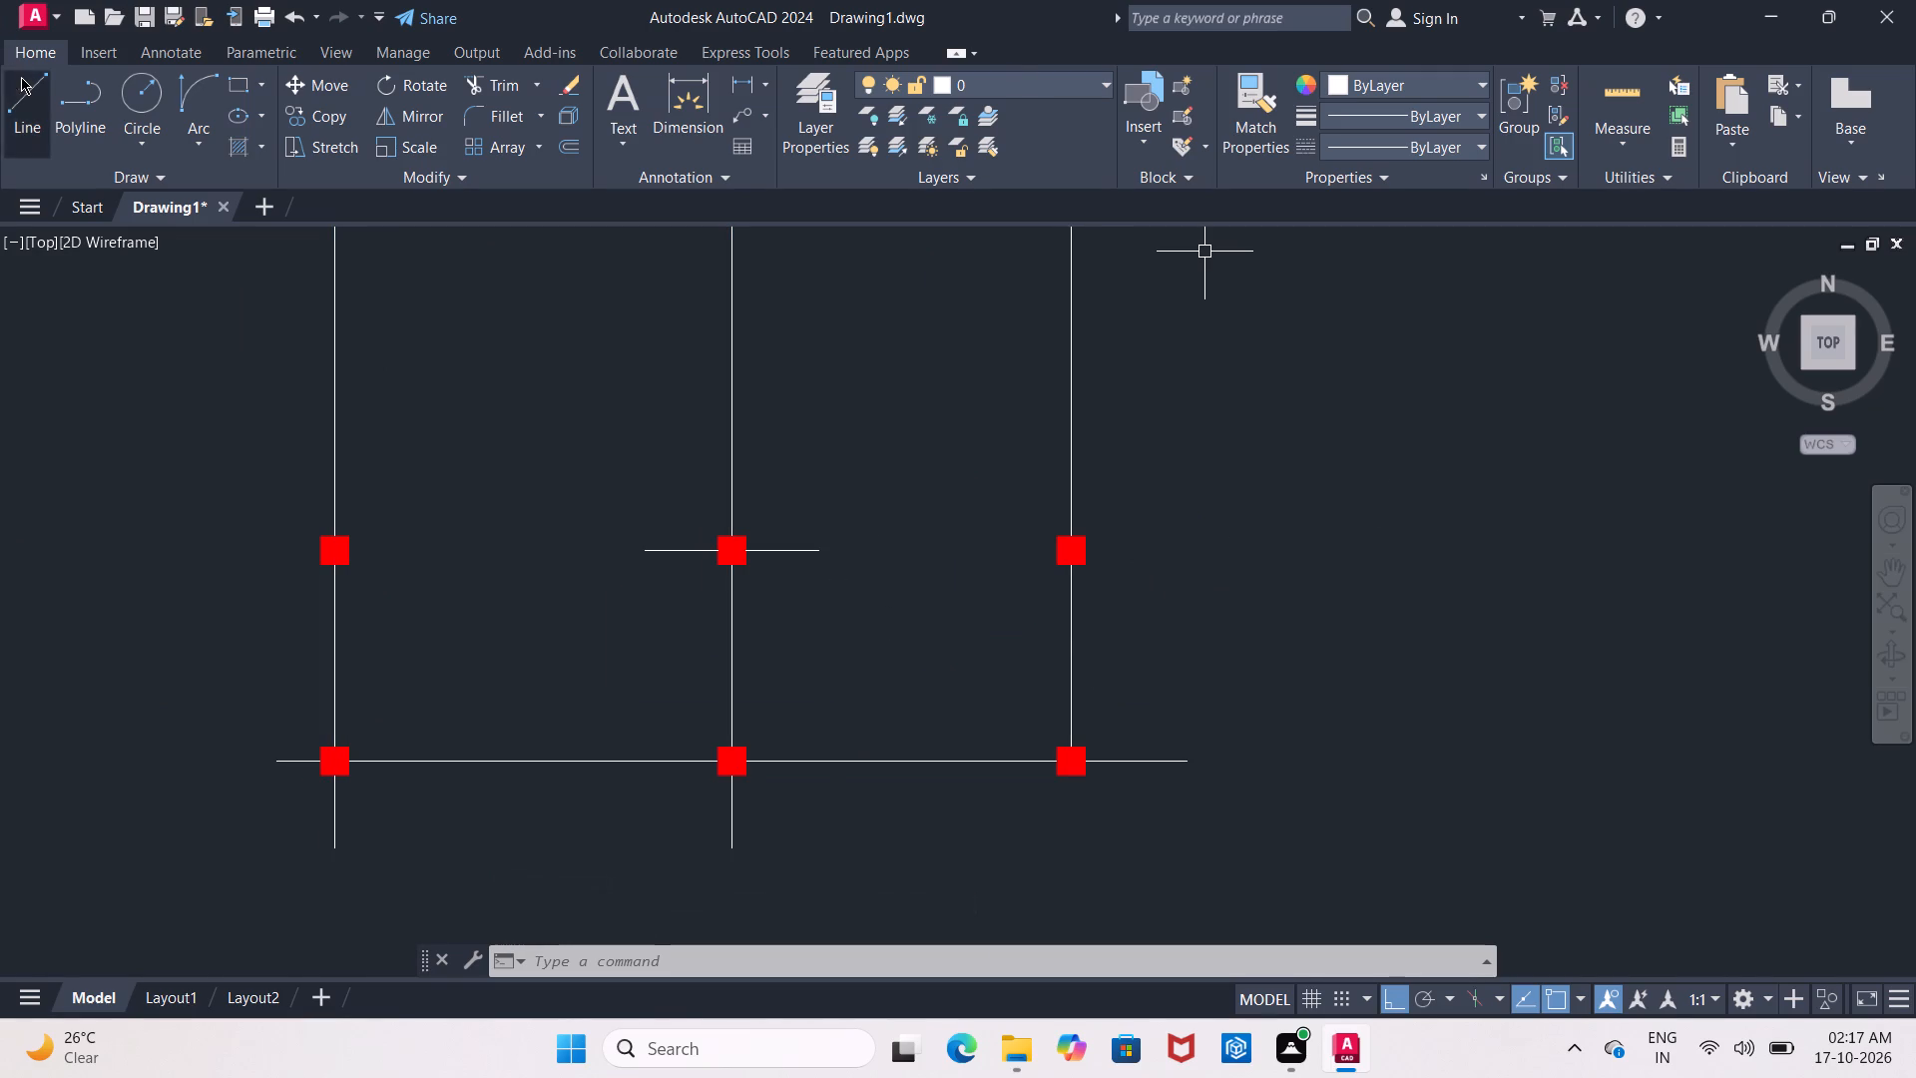
scroll(1066, 599, "up", 3)
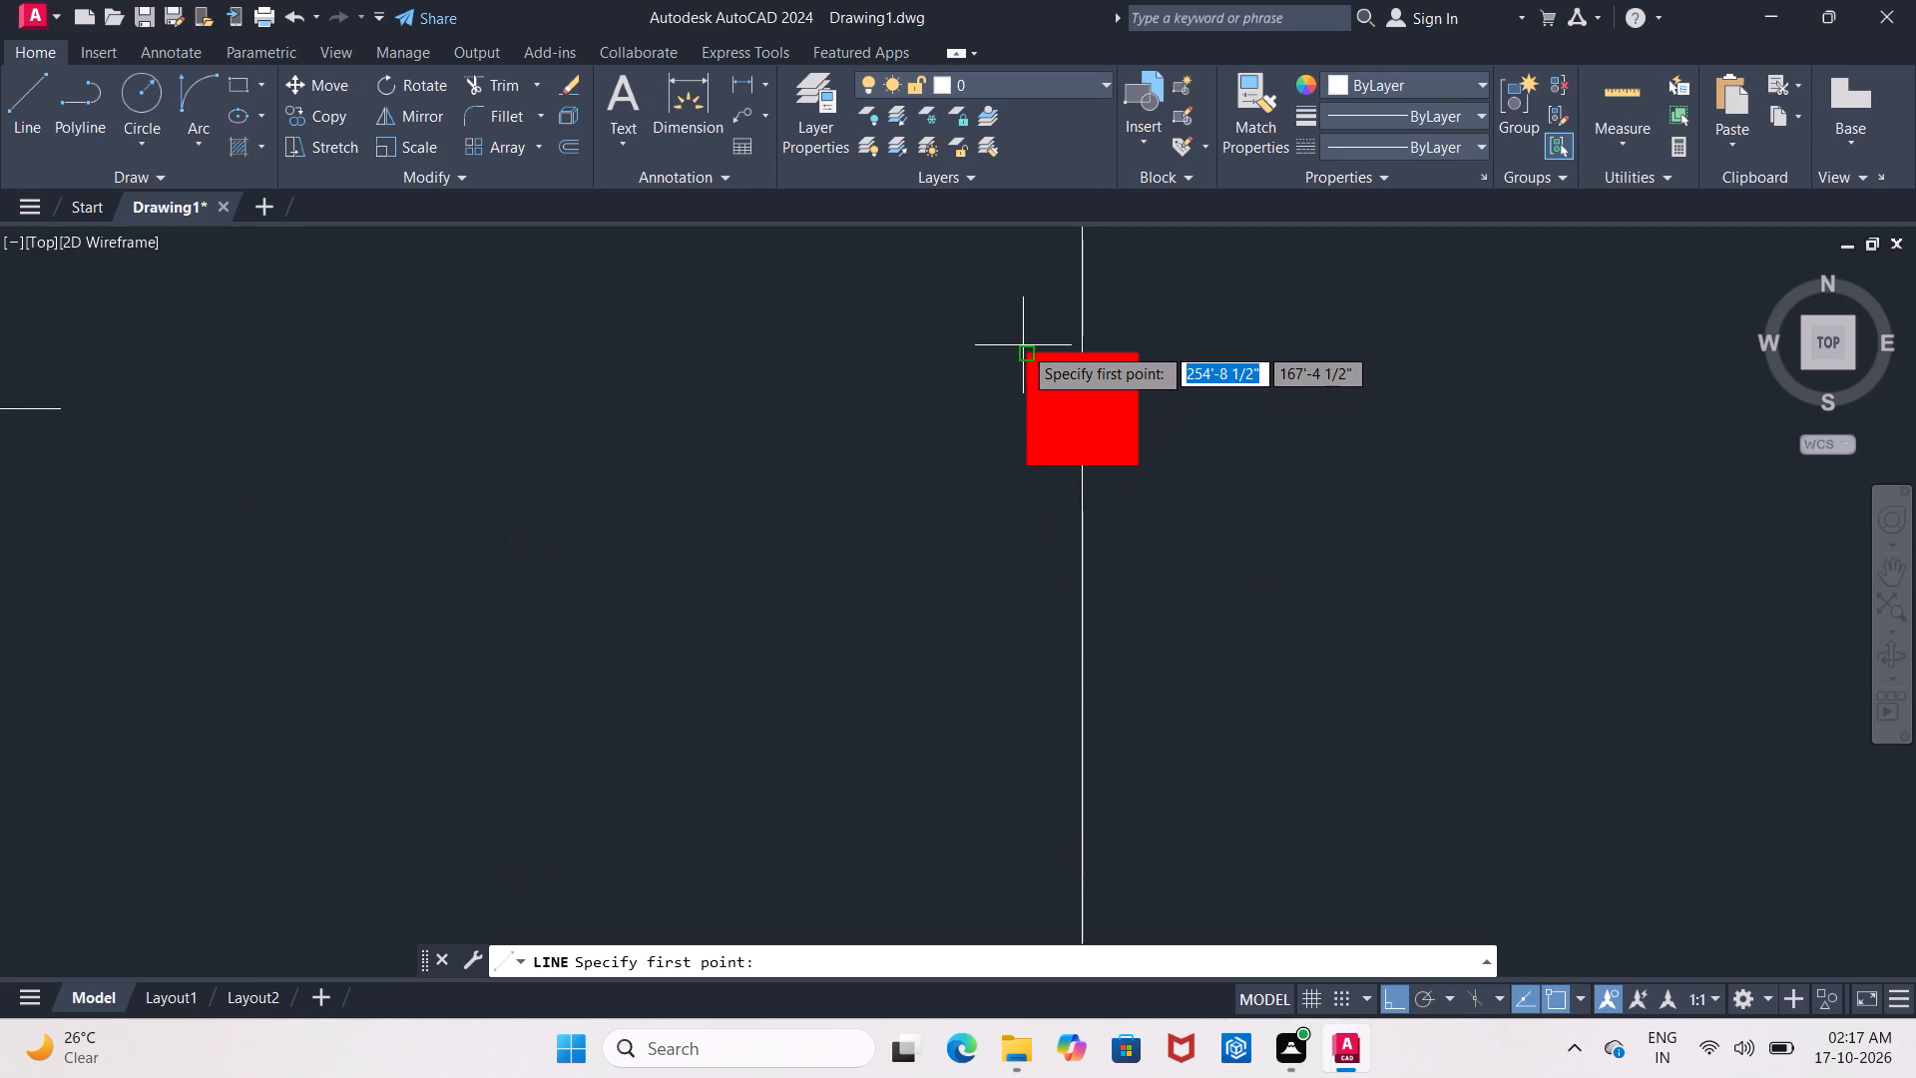
left_click(1027, 350)
left_click(1126, 346)
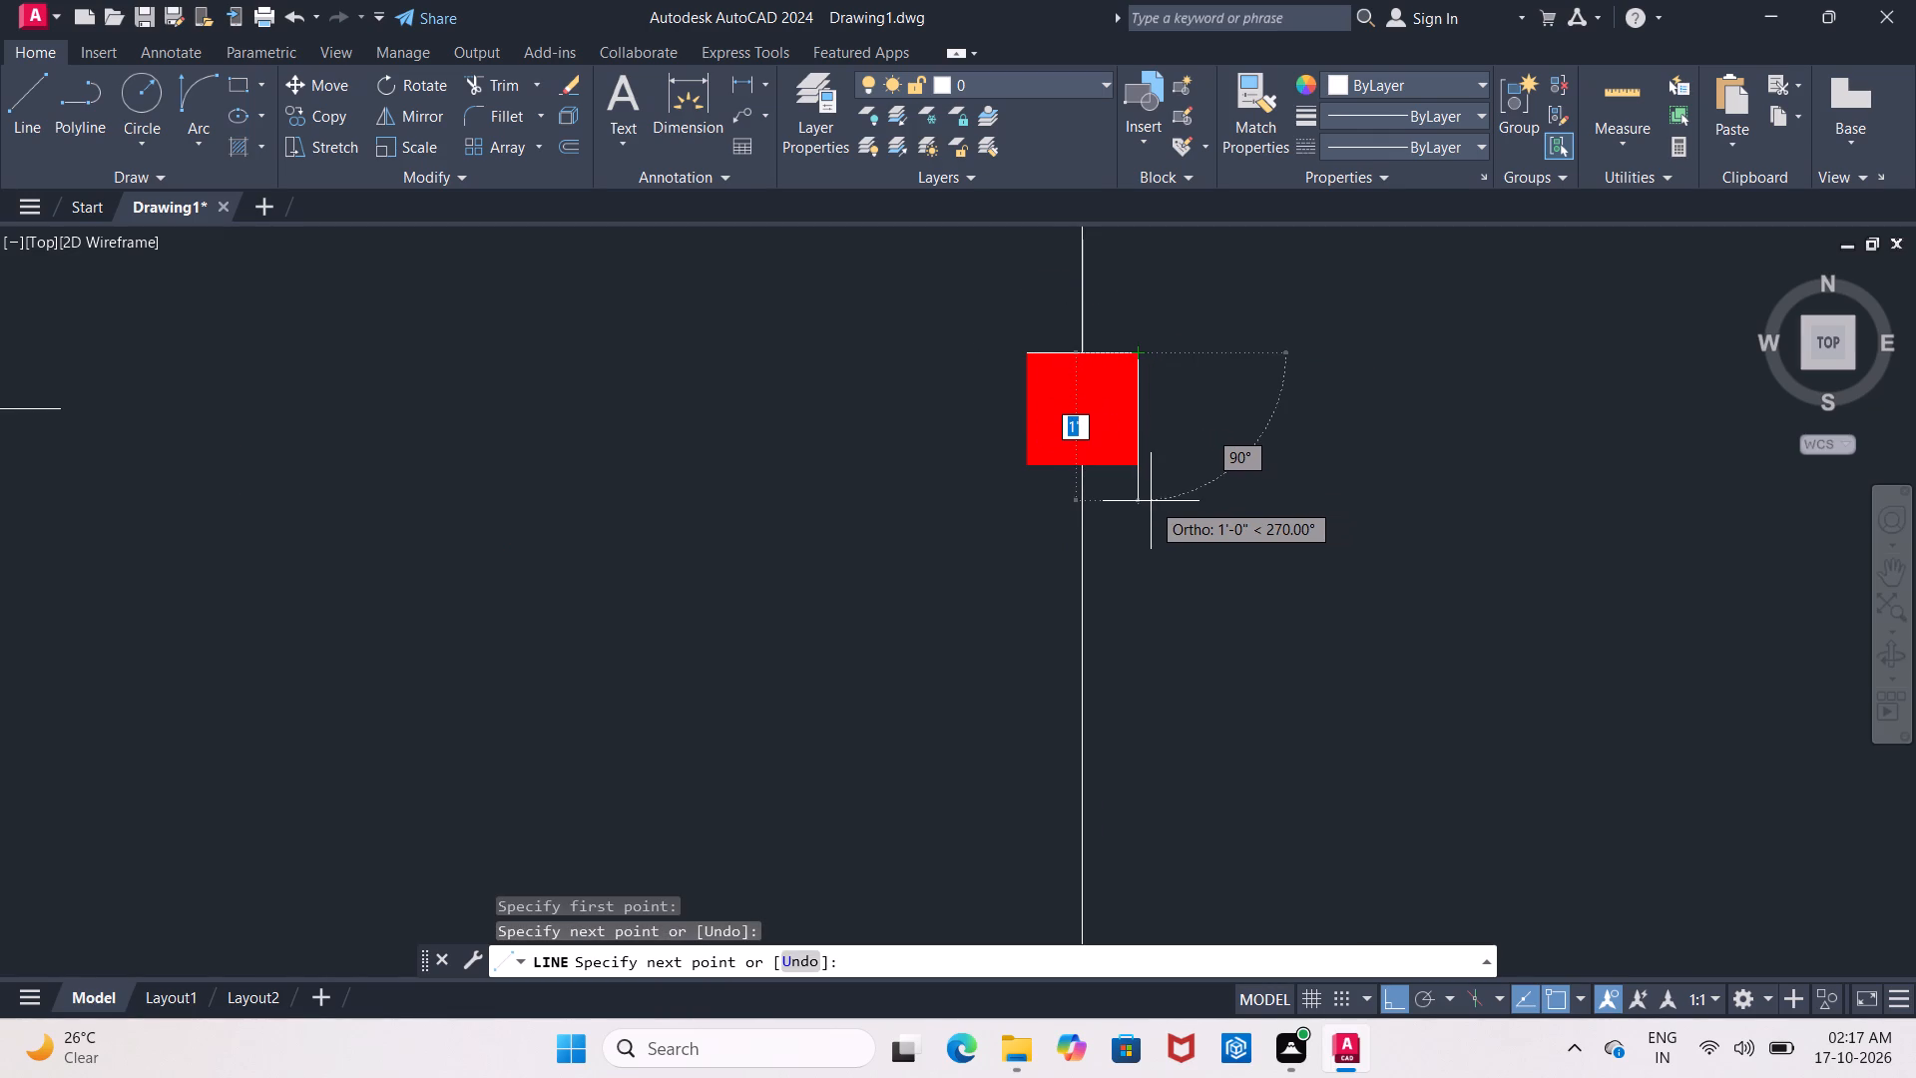
key("Escape")
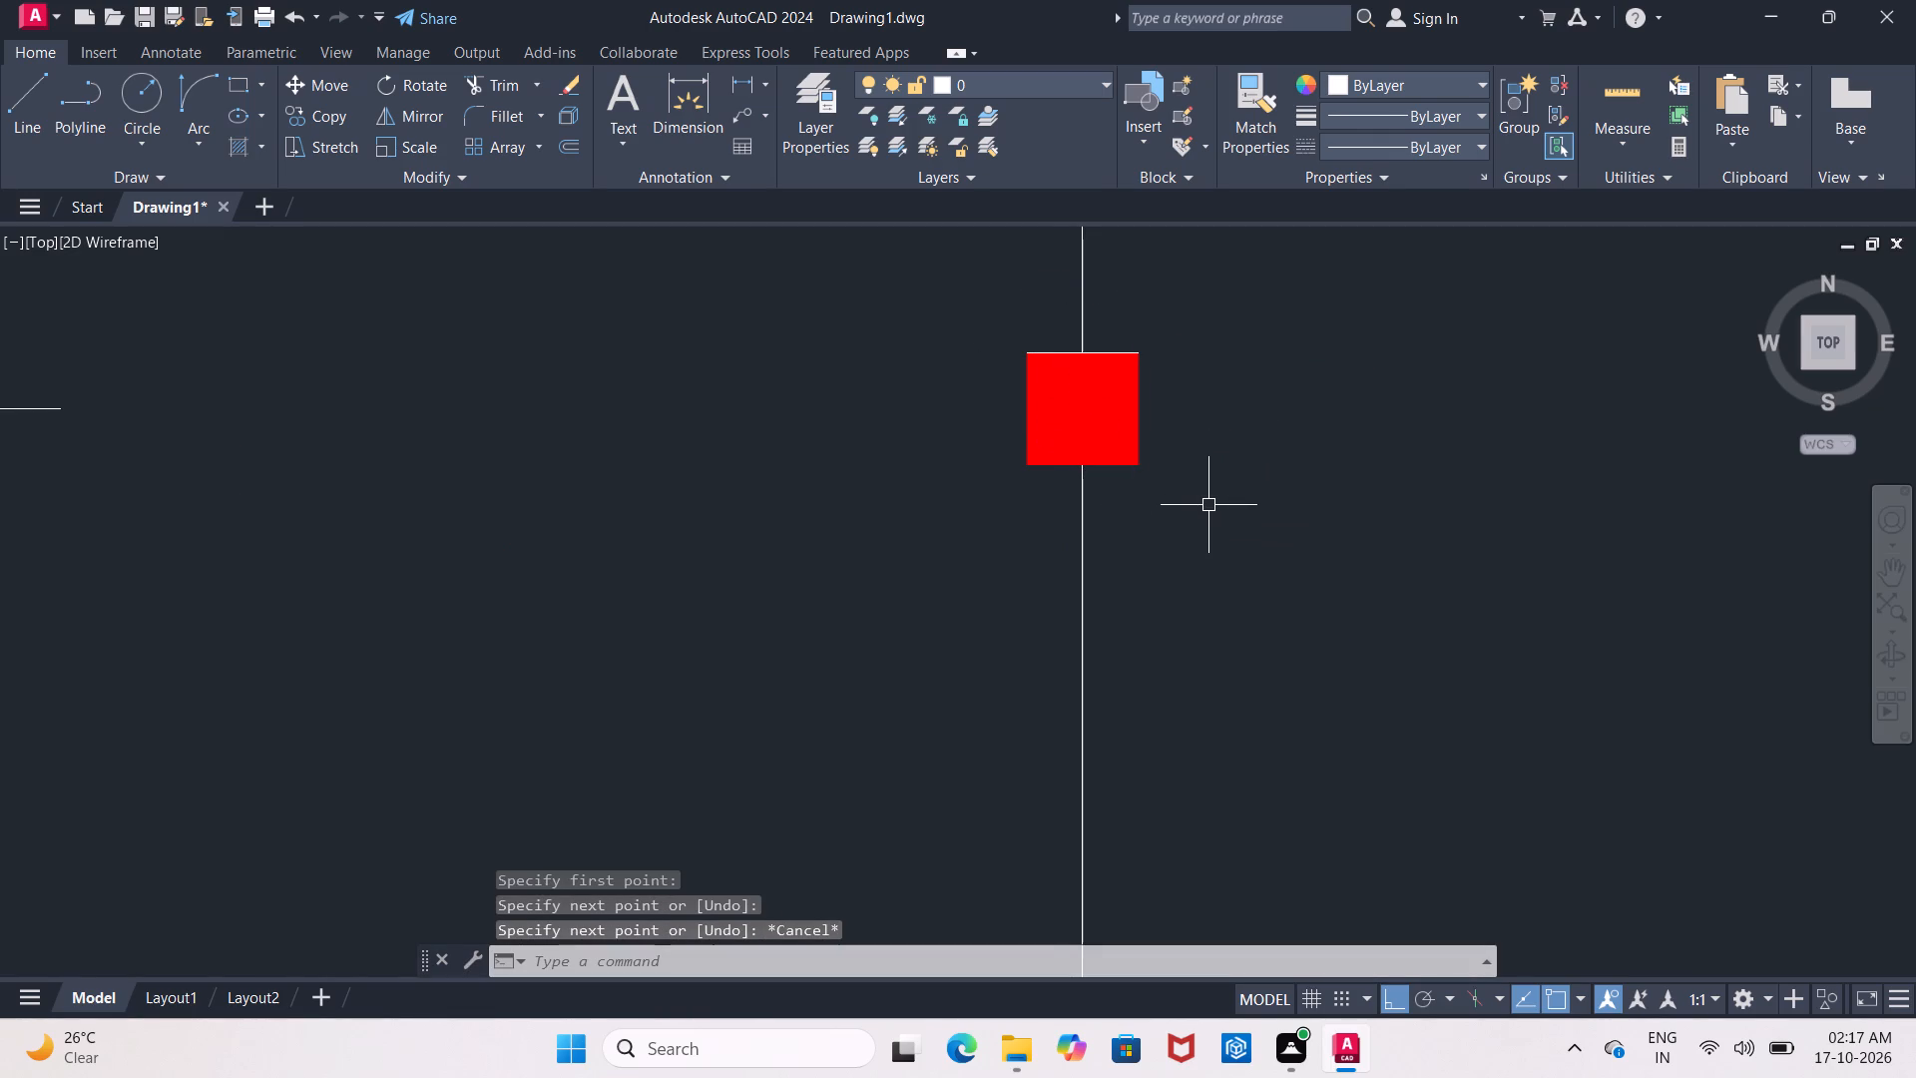
Offset the helper line 4.5" downward to form a horizontal centre line through the column.
key("o")
key("Return")
type("4.5\"")
key("Return")
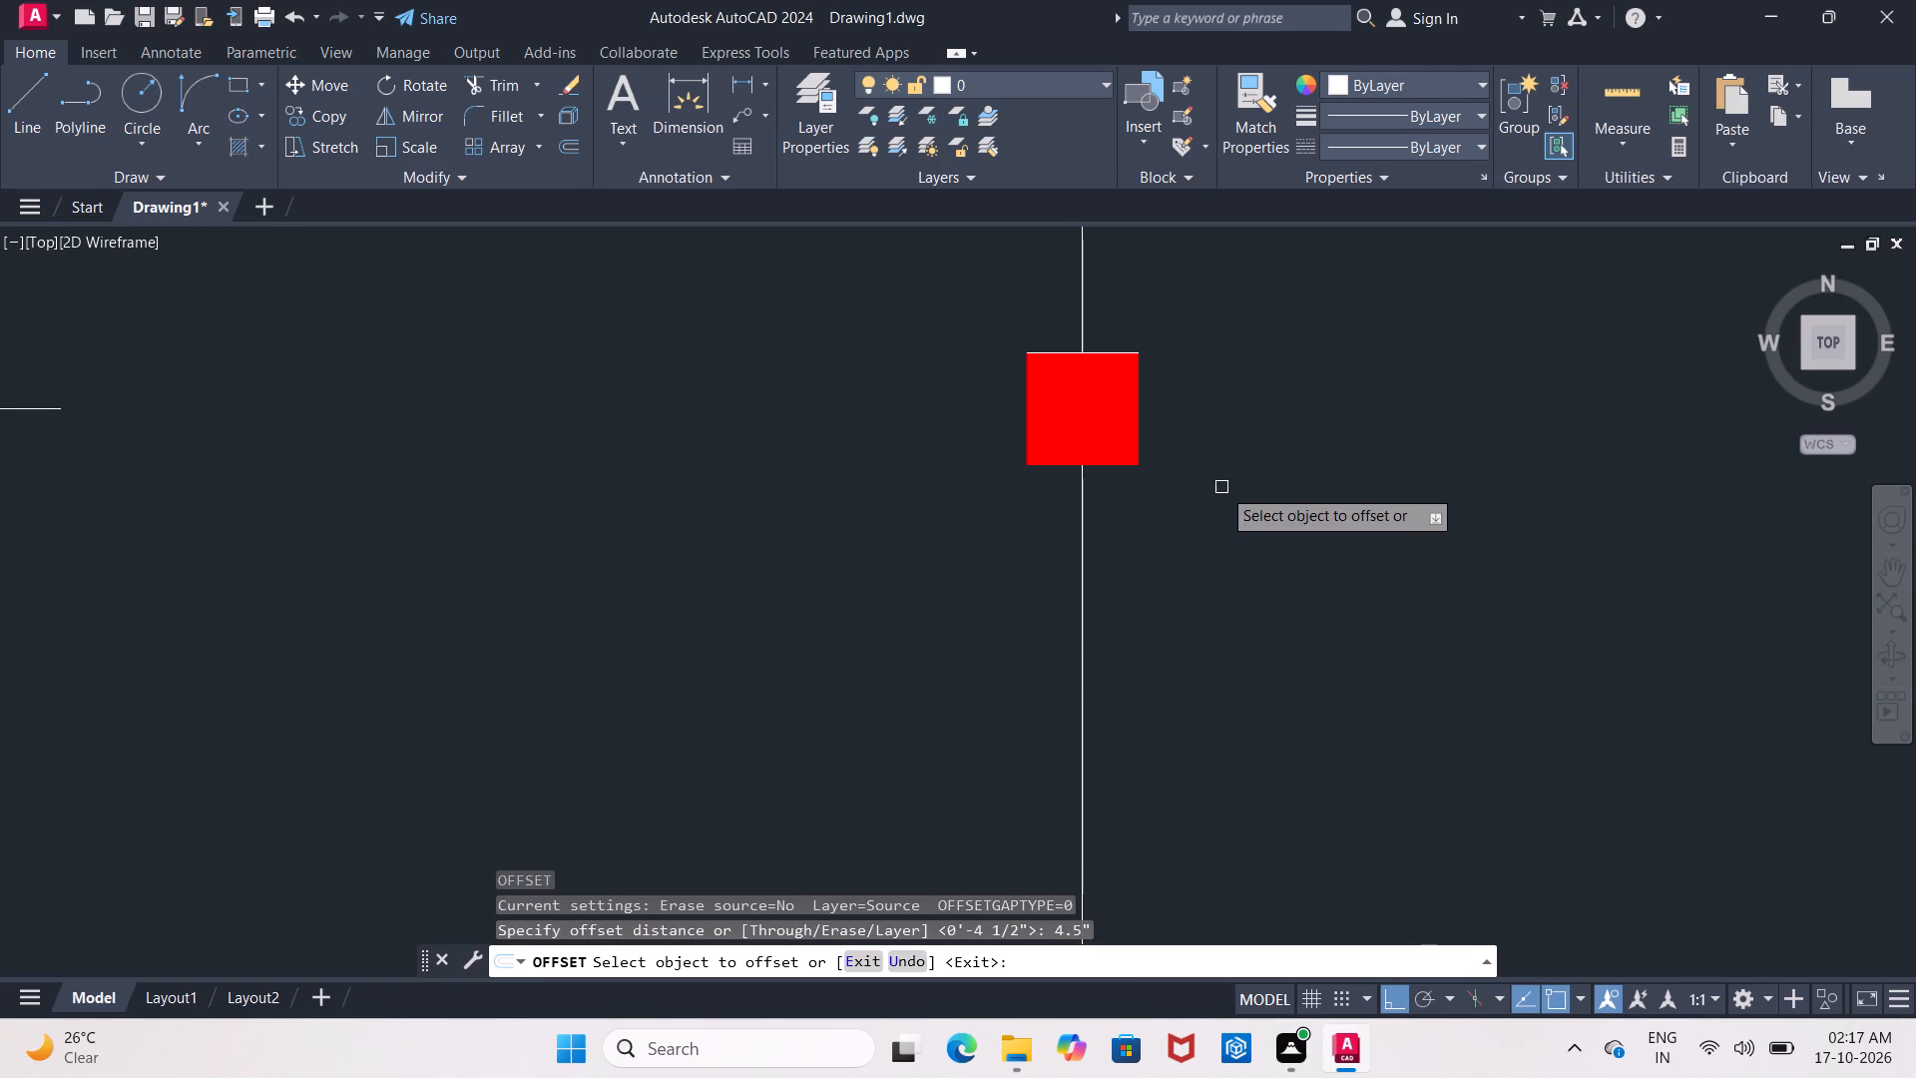
left_click(1118, 351)
left_click(1118, 408)
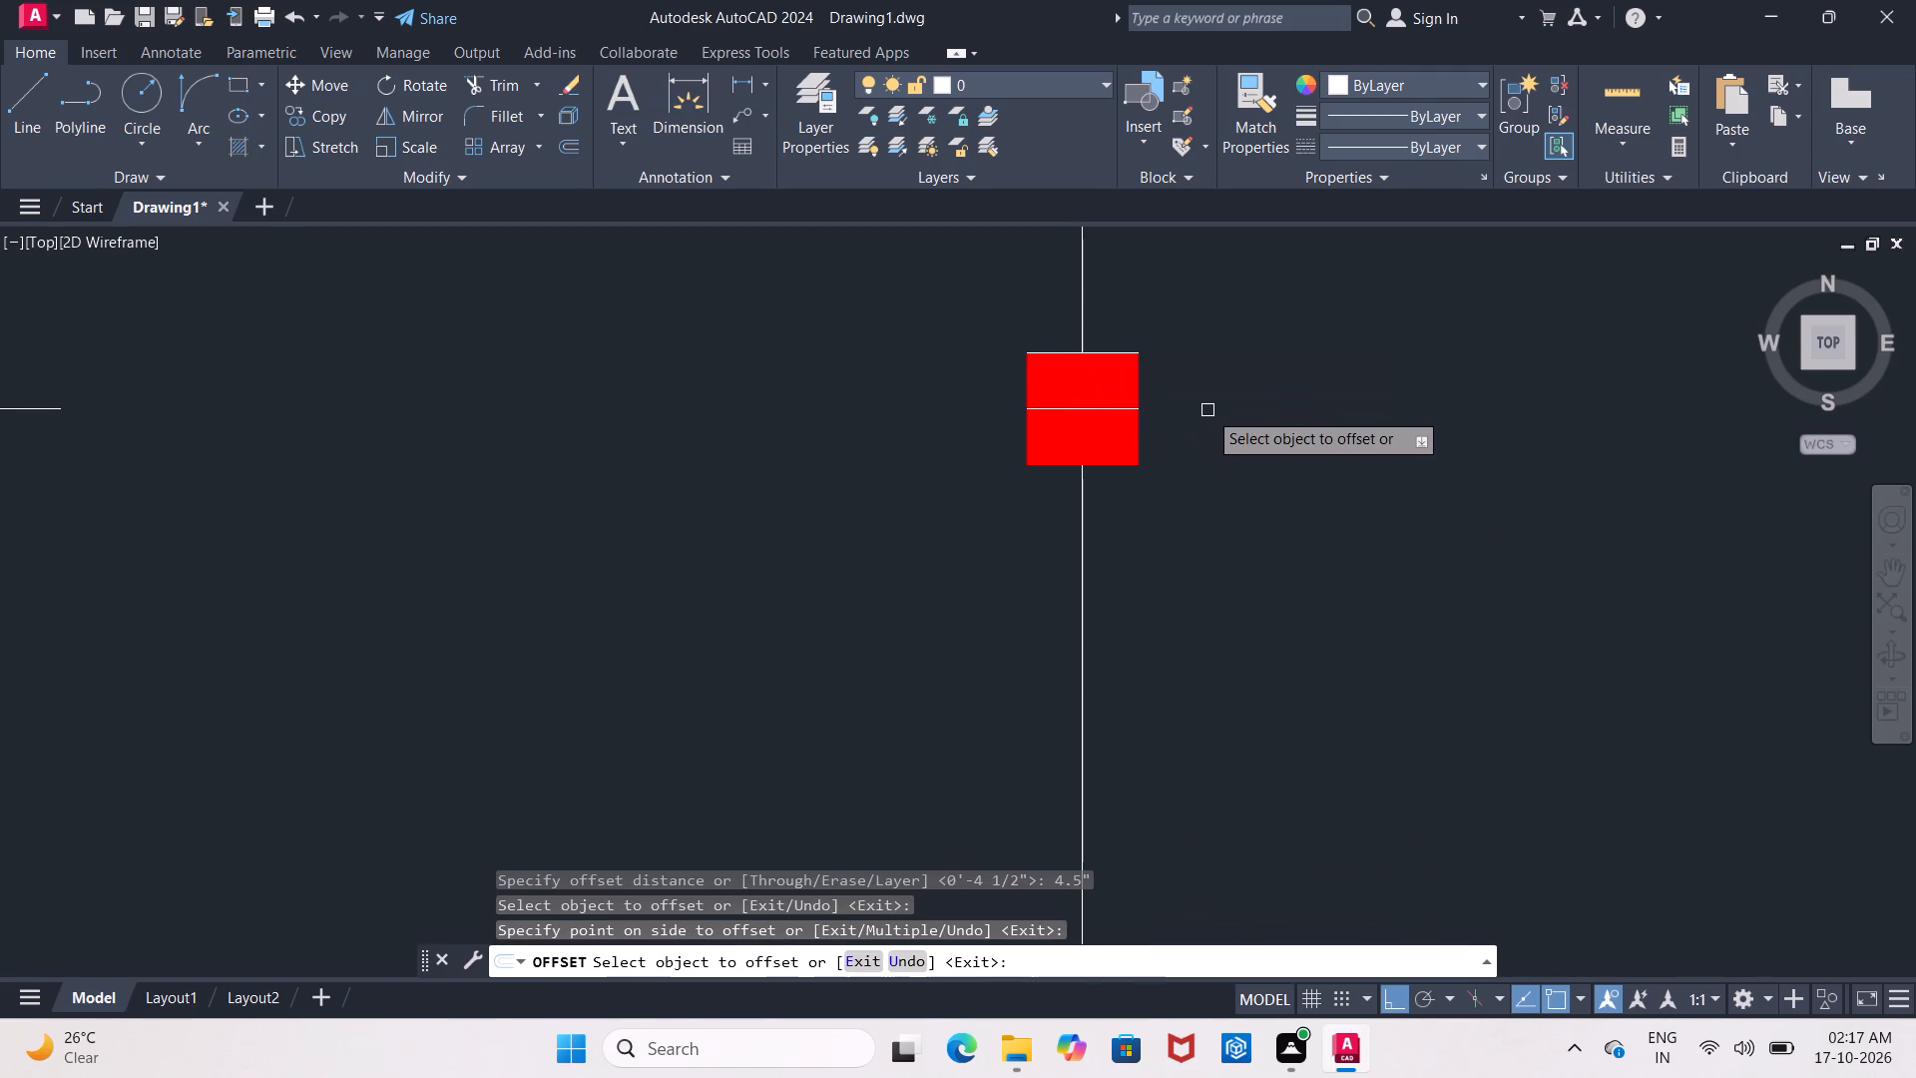
key("grave")
key("Escape")
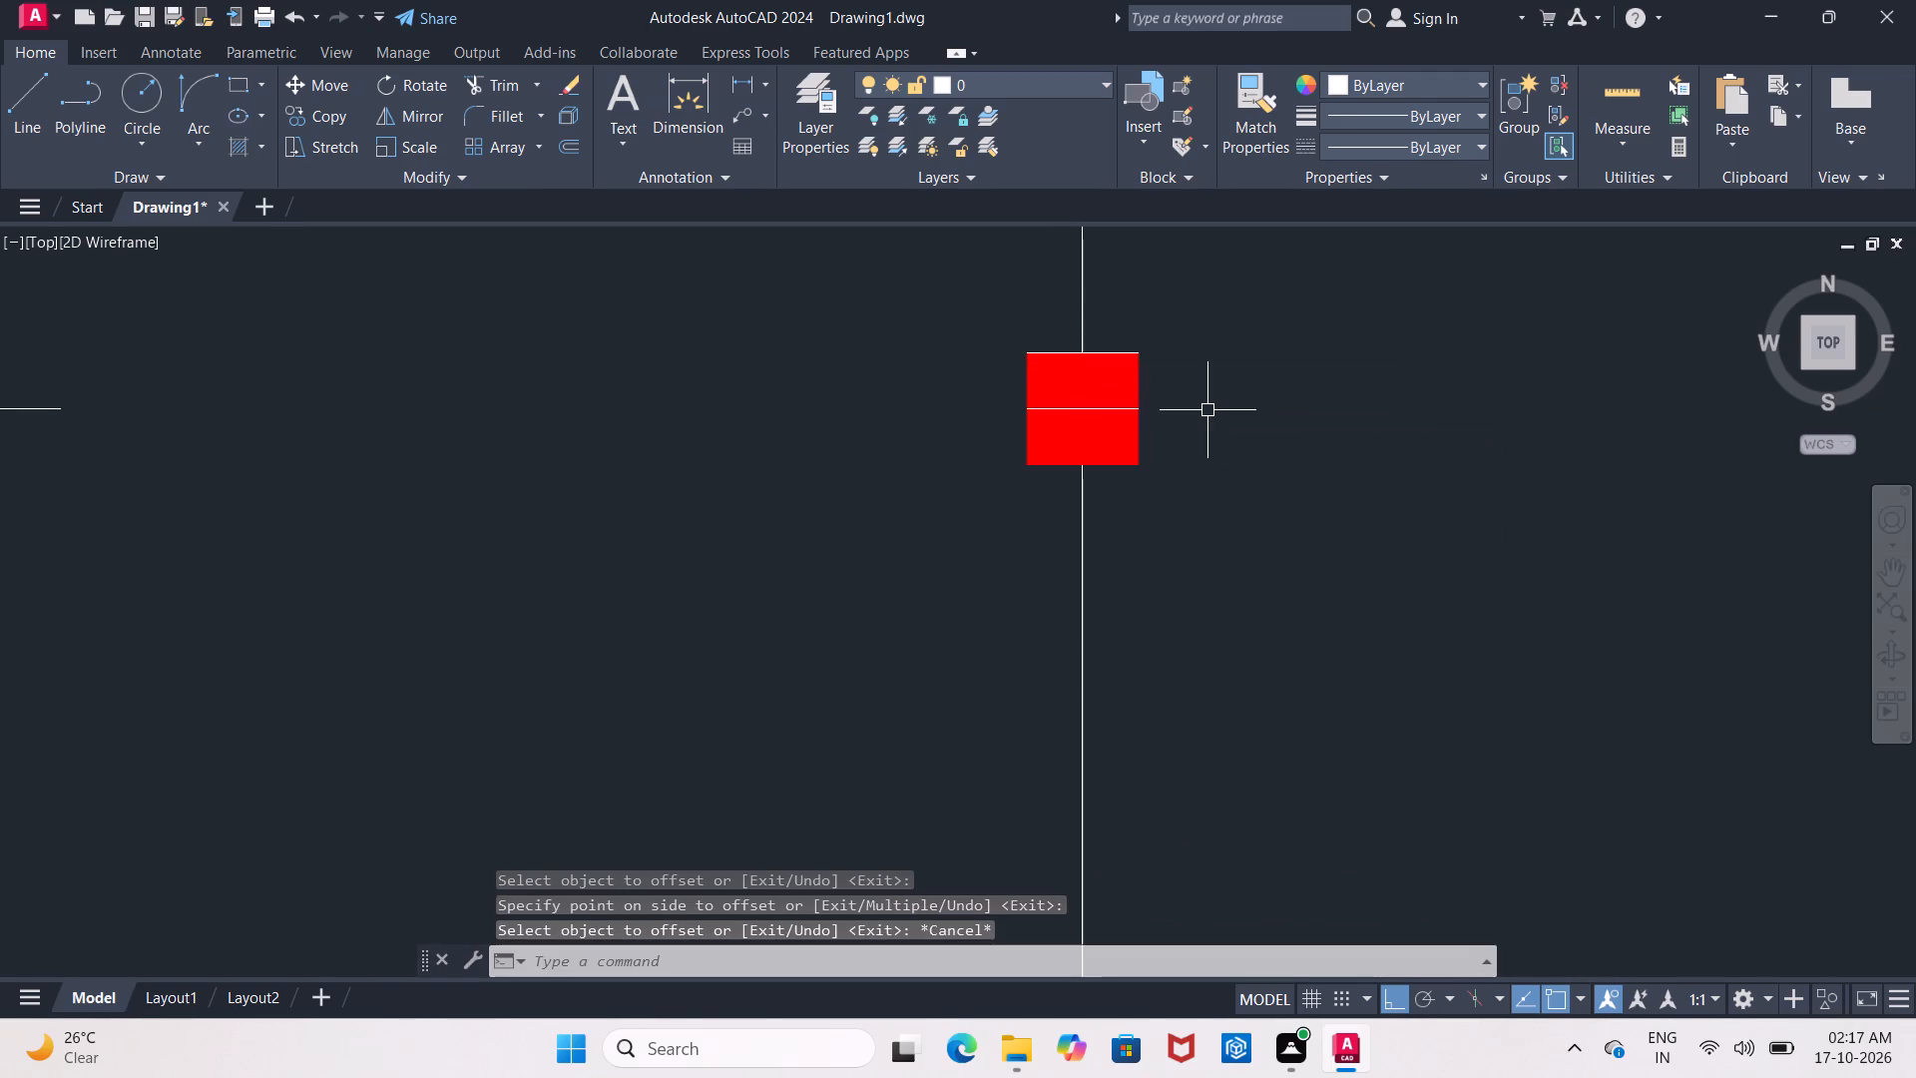
Erase the helper line along the column's top edge.
left_click(1112, 354)
key("Delete")
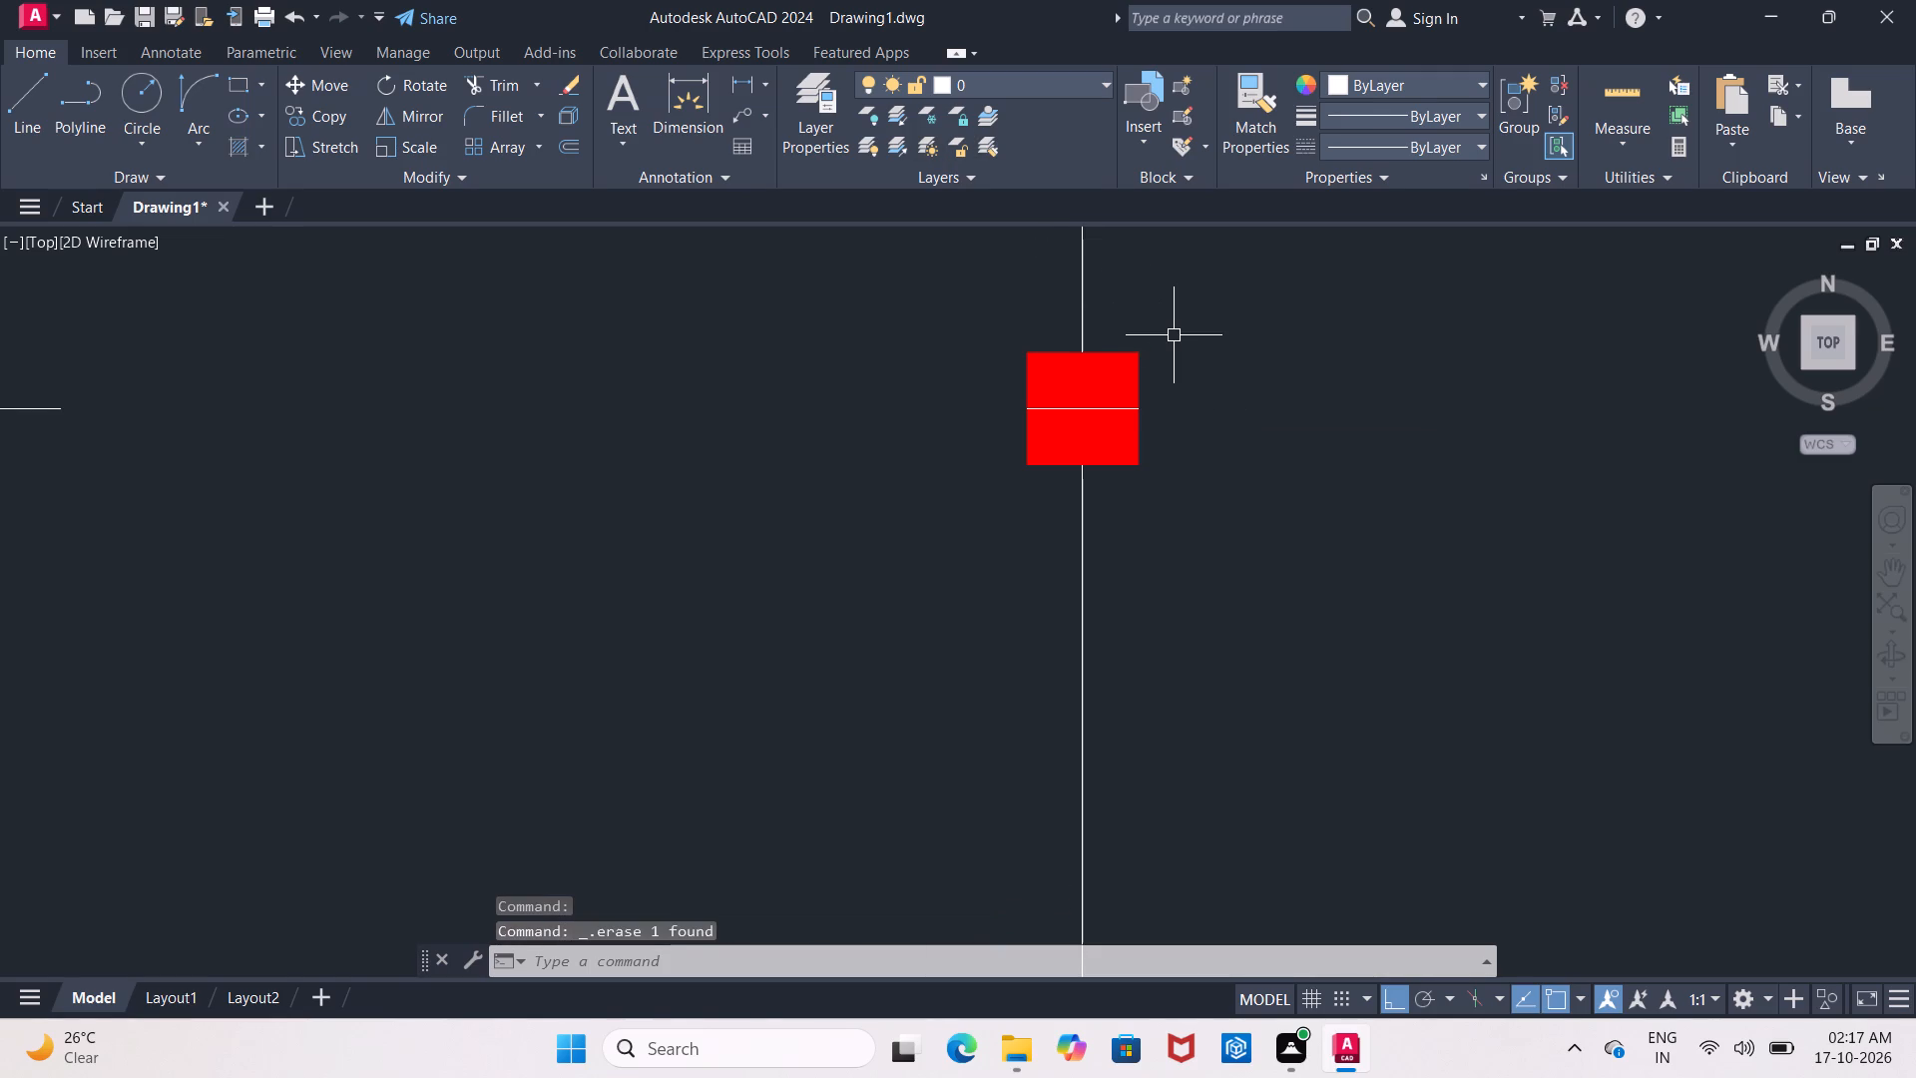
Stretch both ends of the right-hand column's short horizontal centre line outward by 2'.
left_click(1105, 412)
left_click(1141, 410)
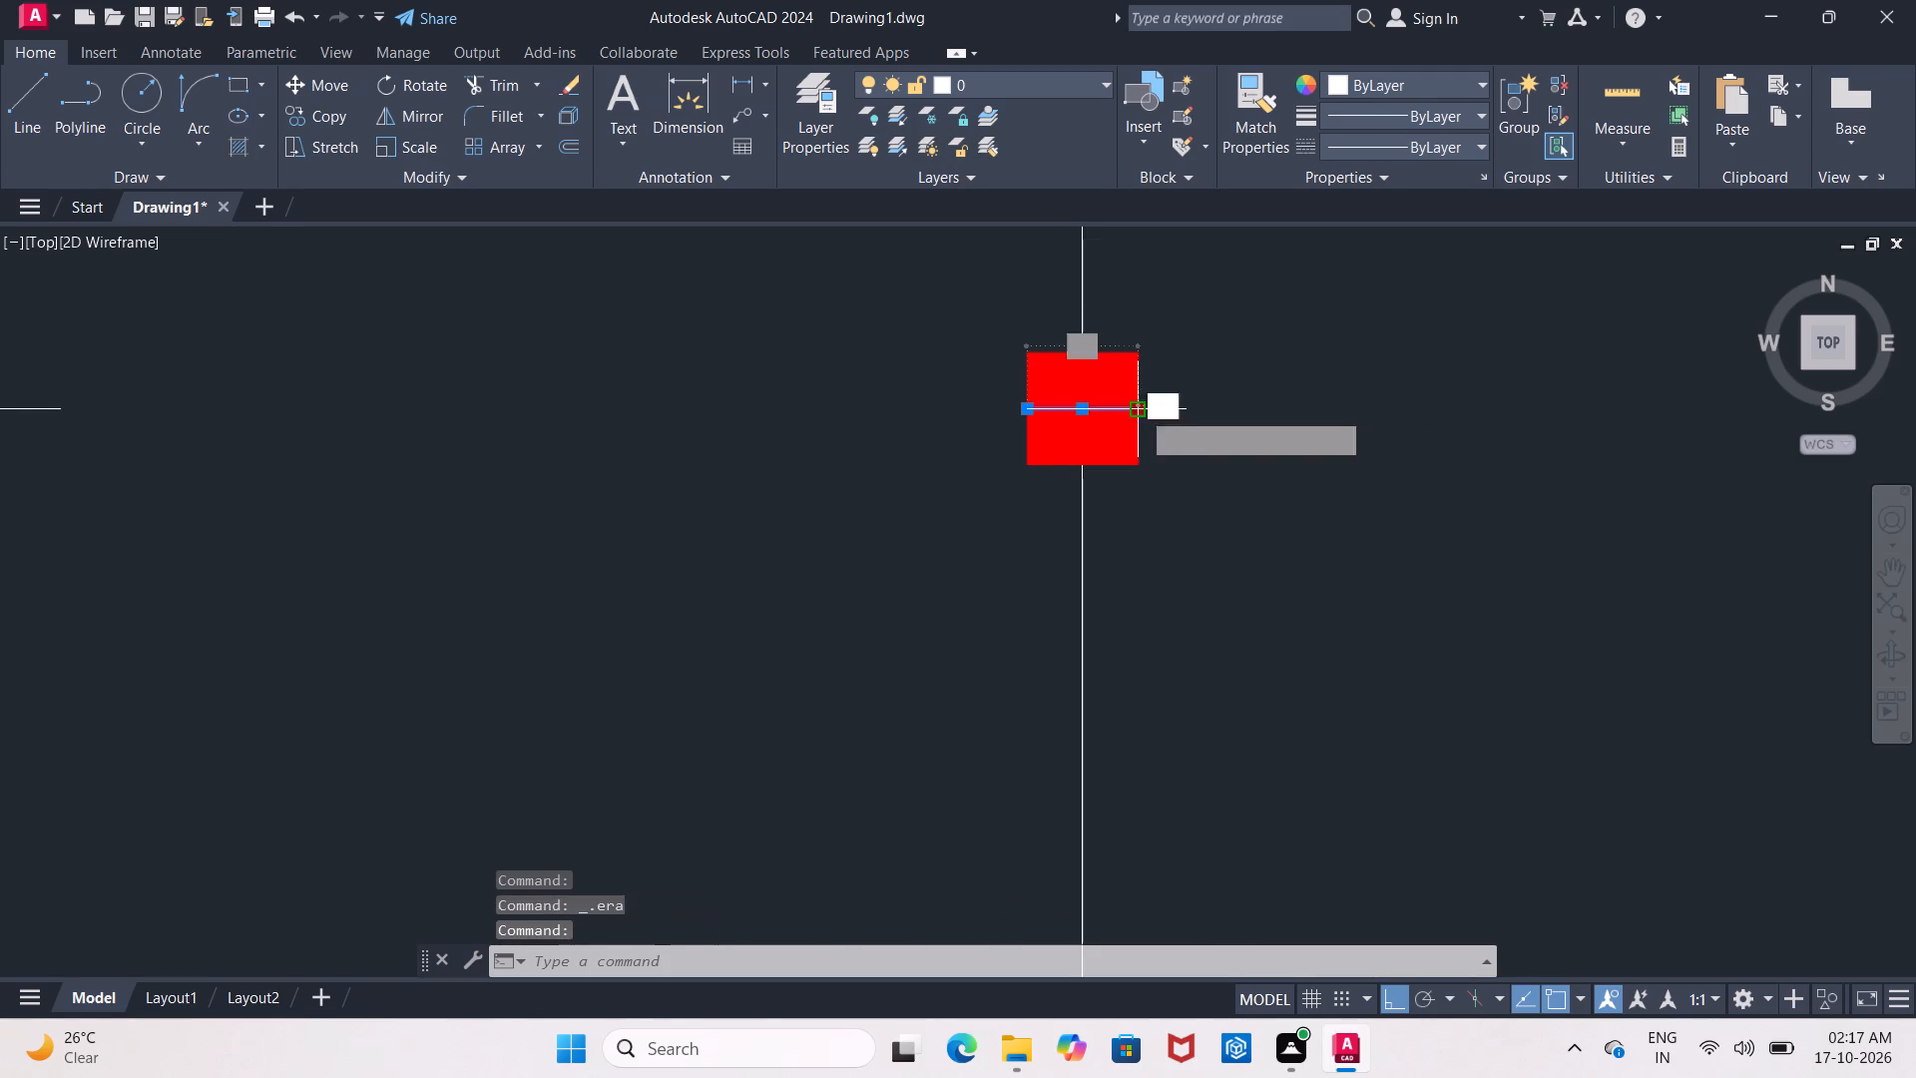
type("2'")
key("Return")
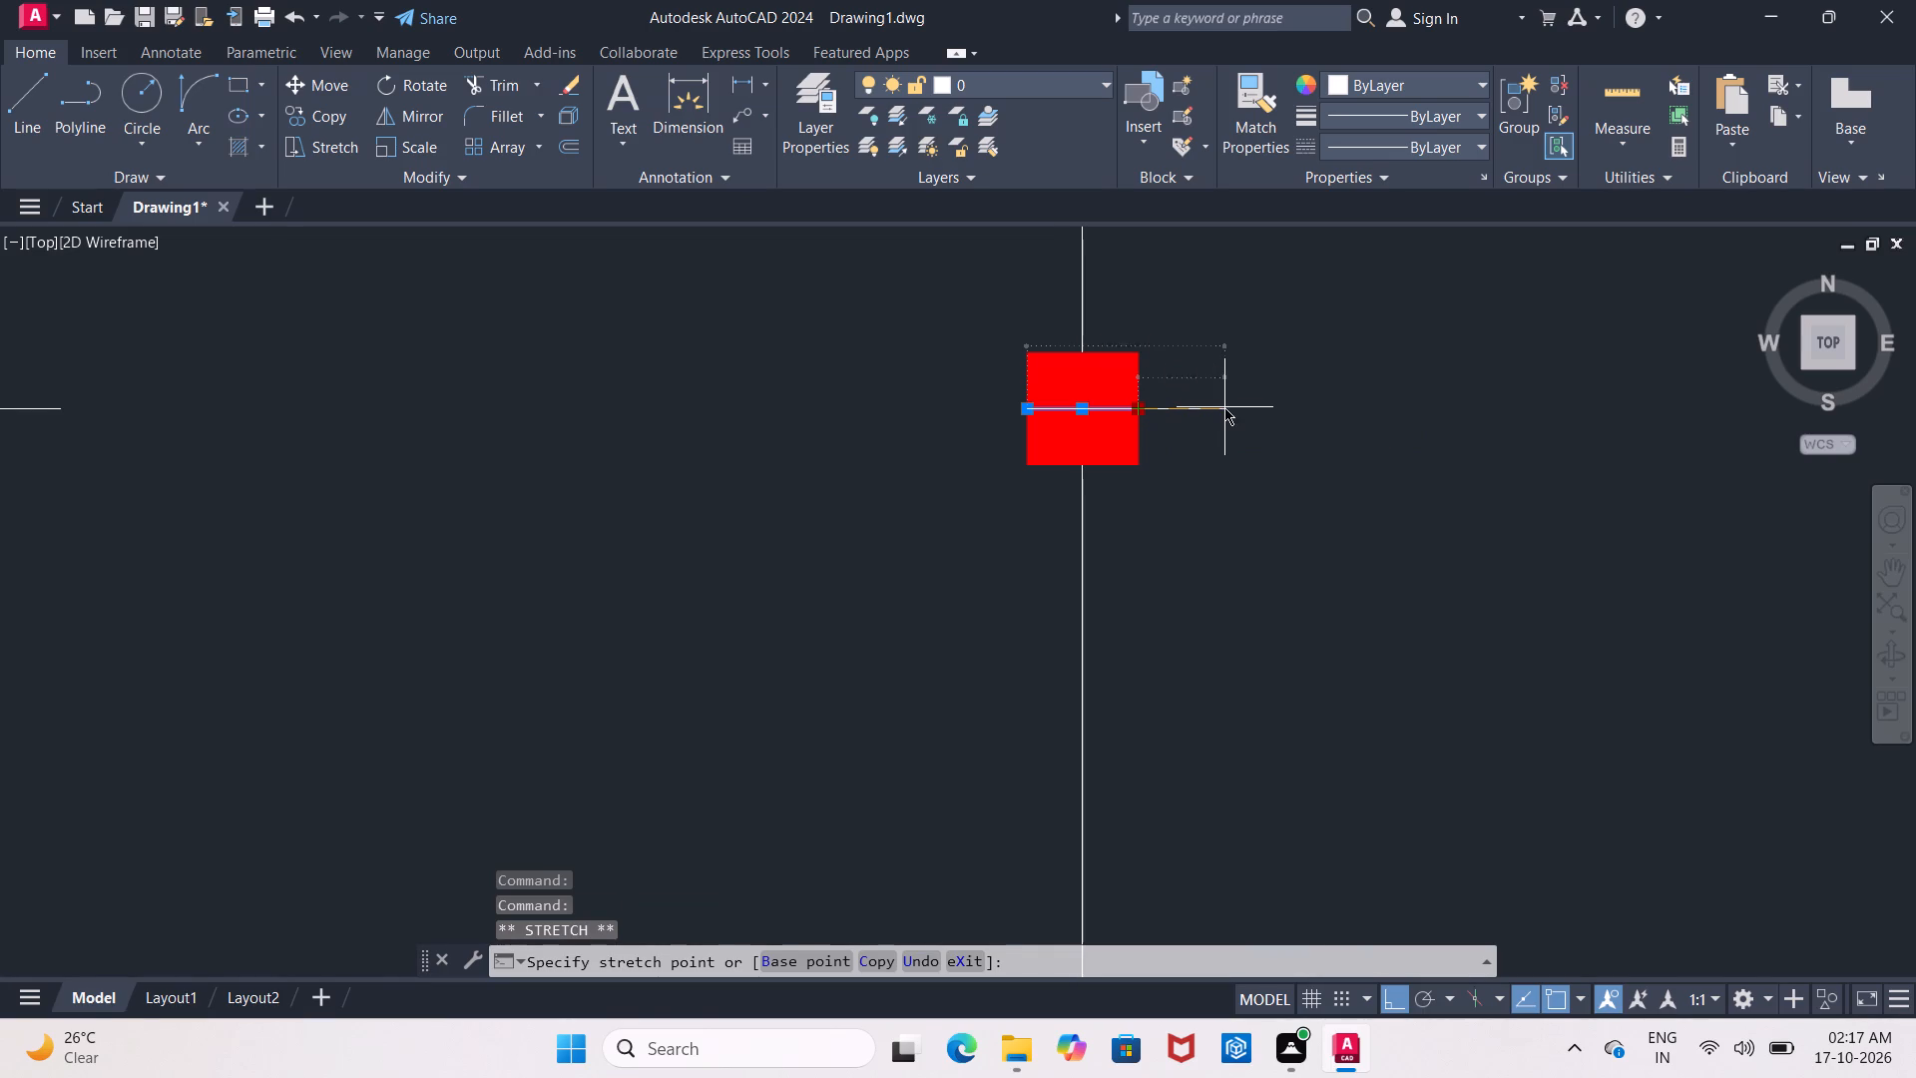
left_click(1028, 411)
type("2'")
key("Return")
scroll(936, 440, "down", 4)
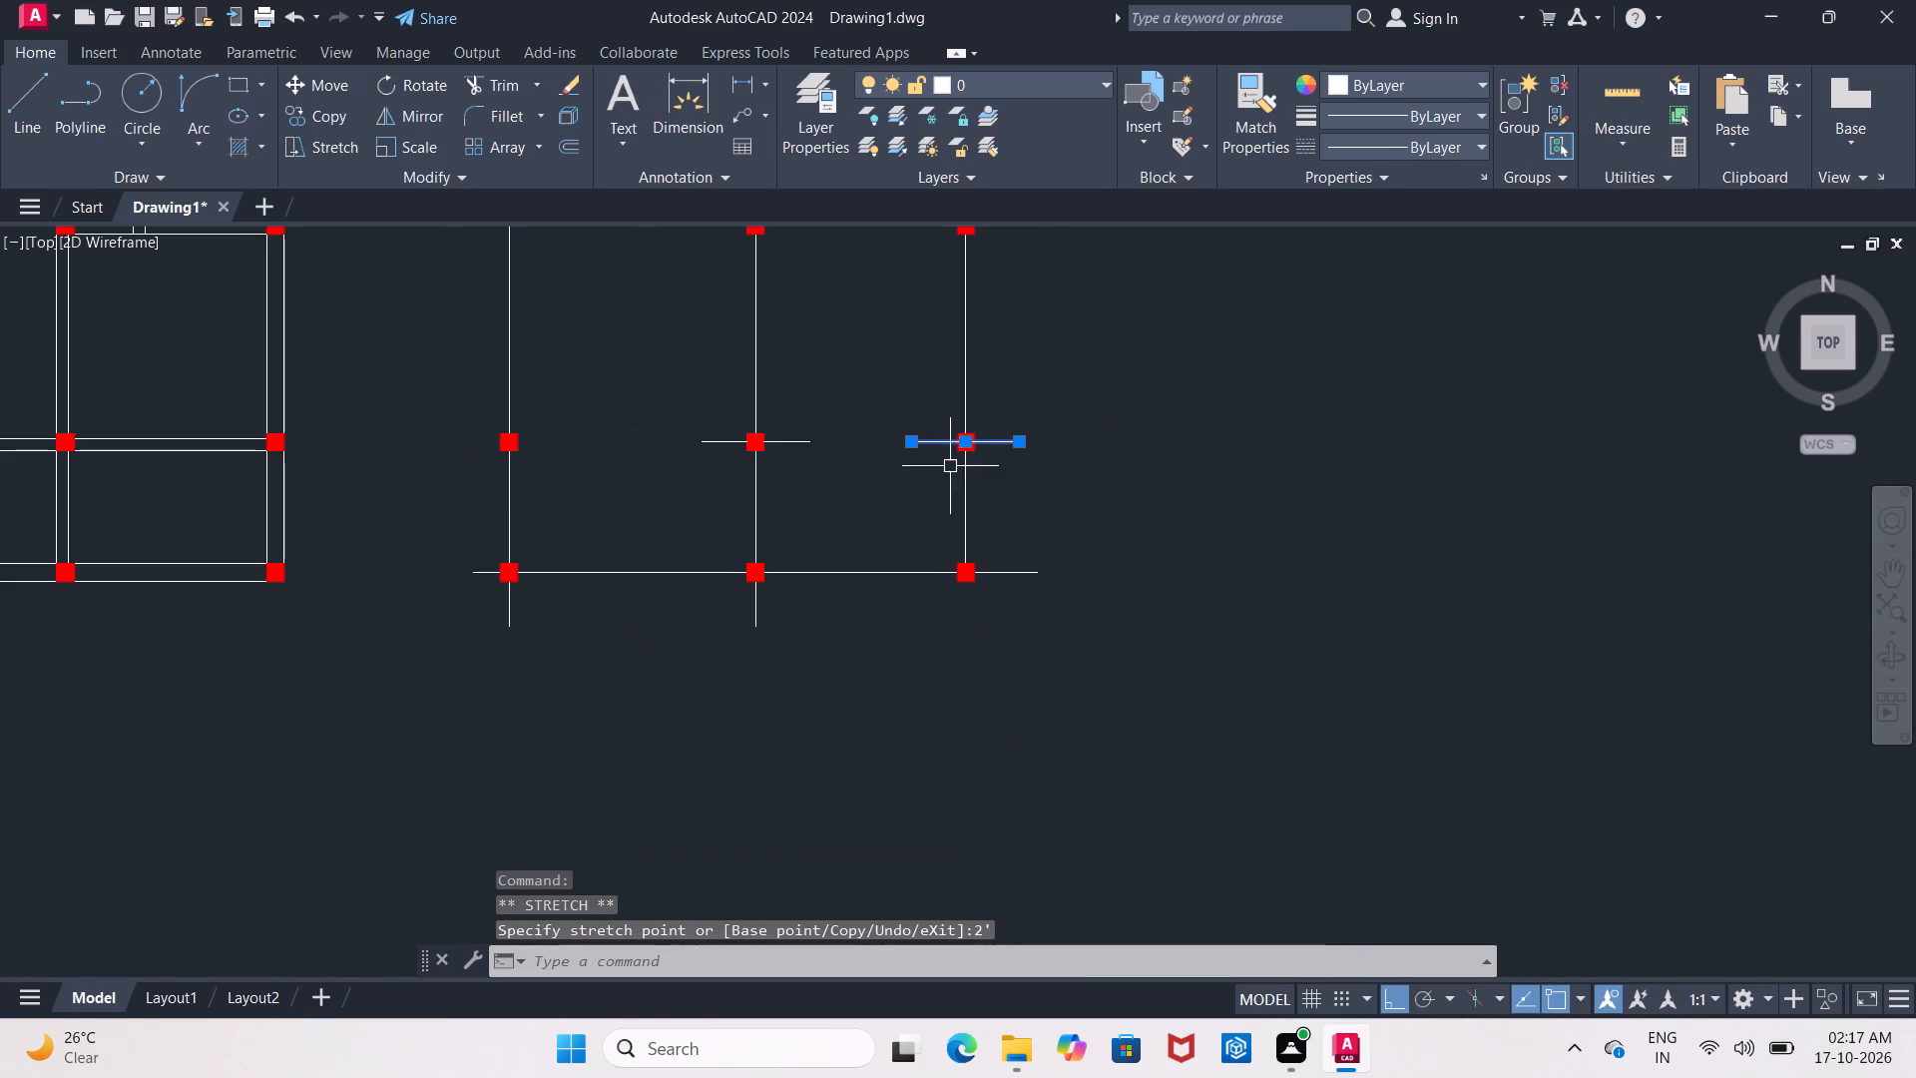
key("Escape")
scroll(820, 500, "up", 1)
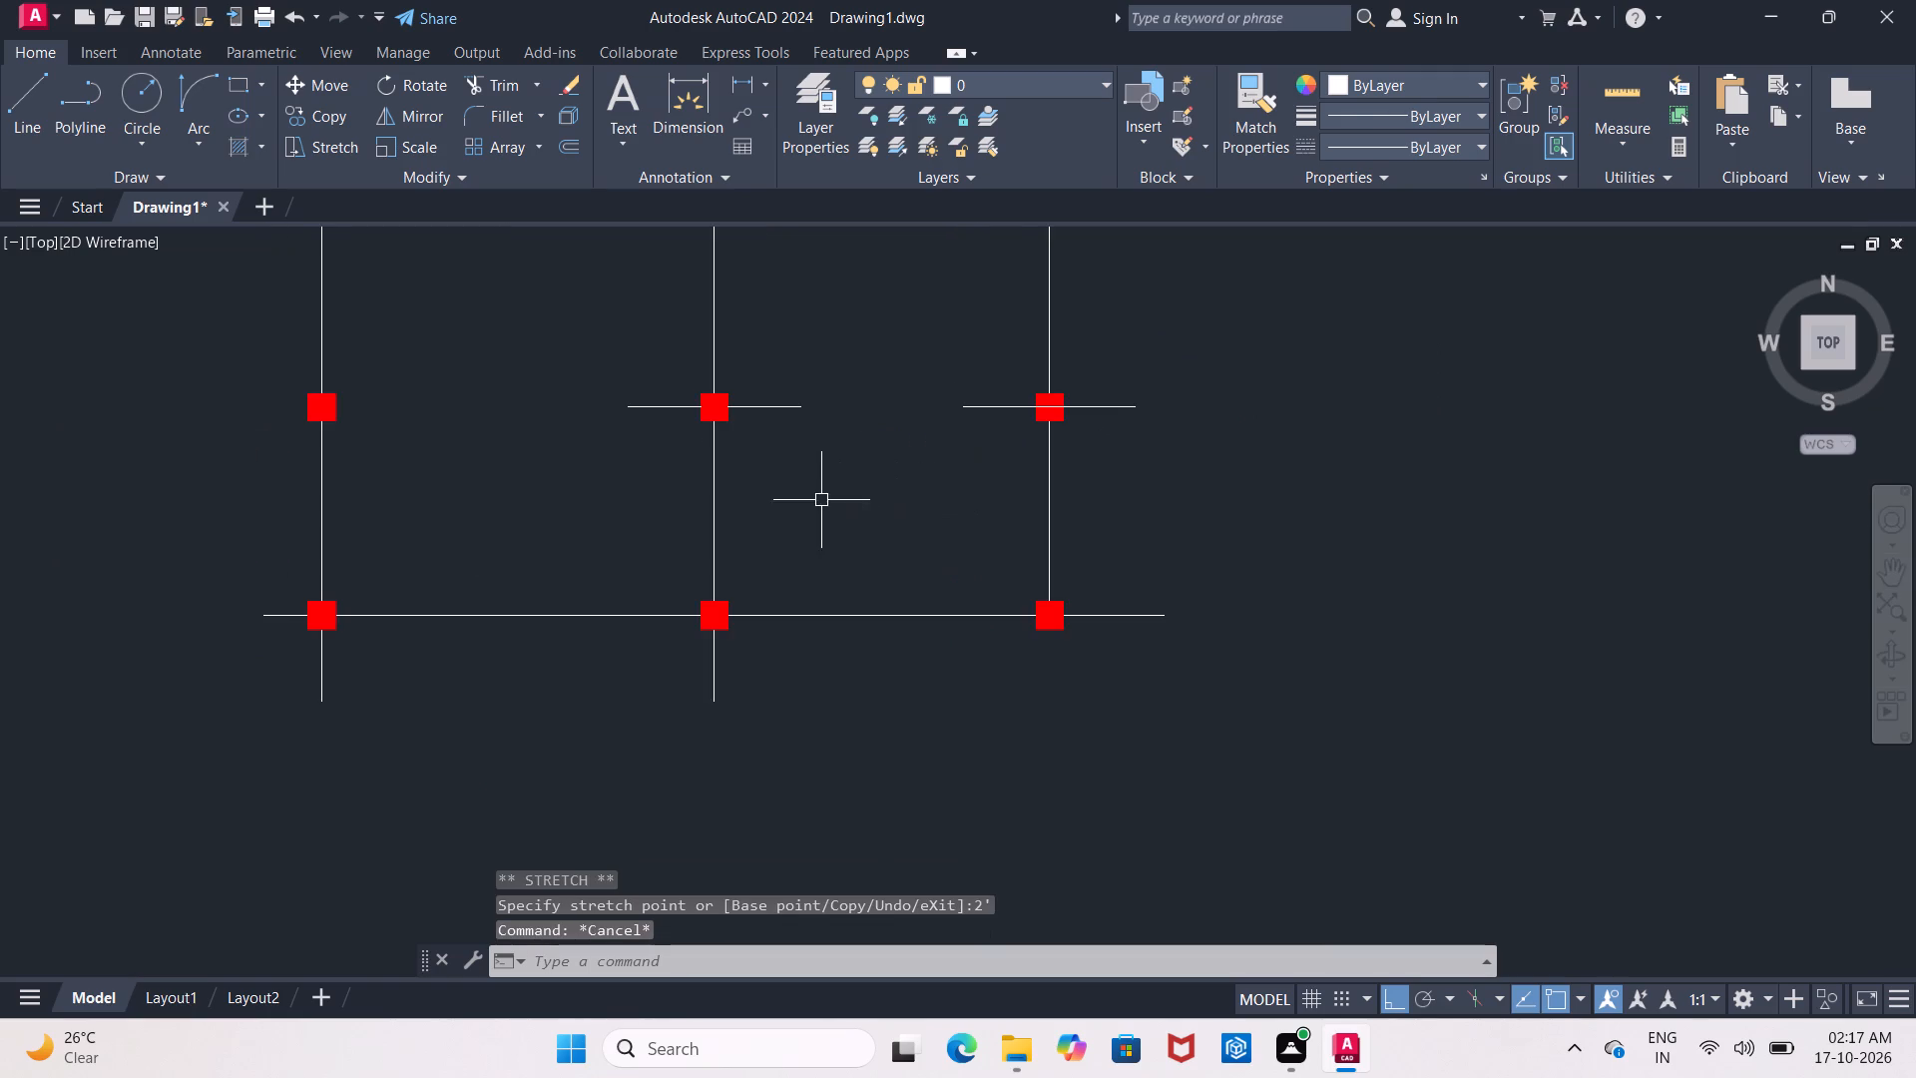
Draw a helper line along the top edge of the left-hand column in the second row from the bottom.
middle_click_drag(823, 510, 838, 535)
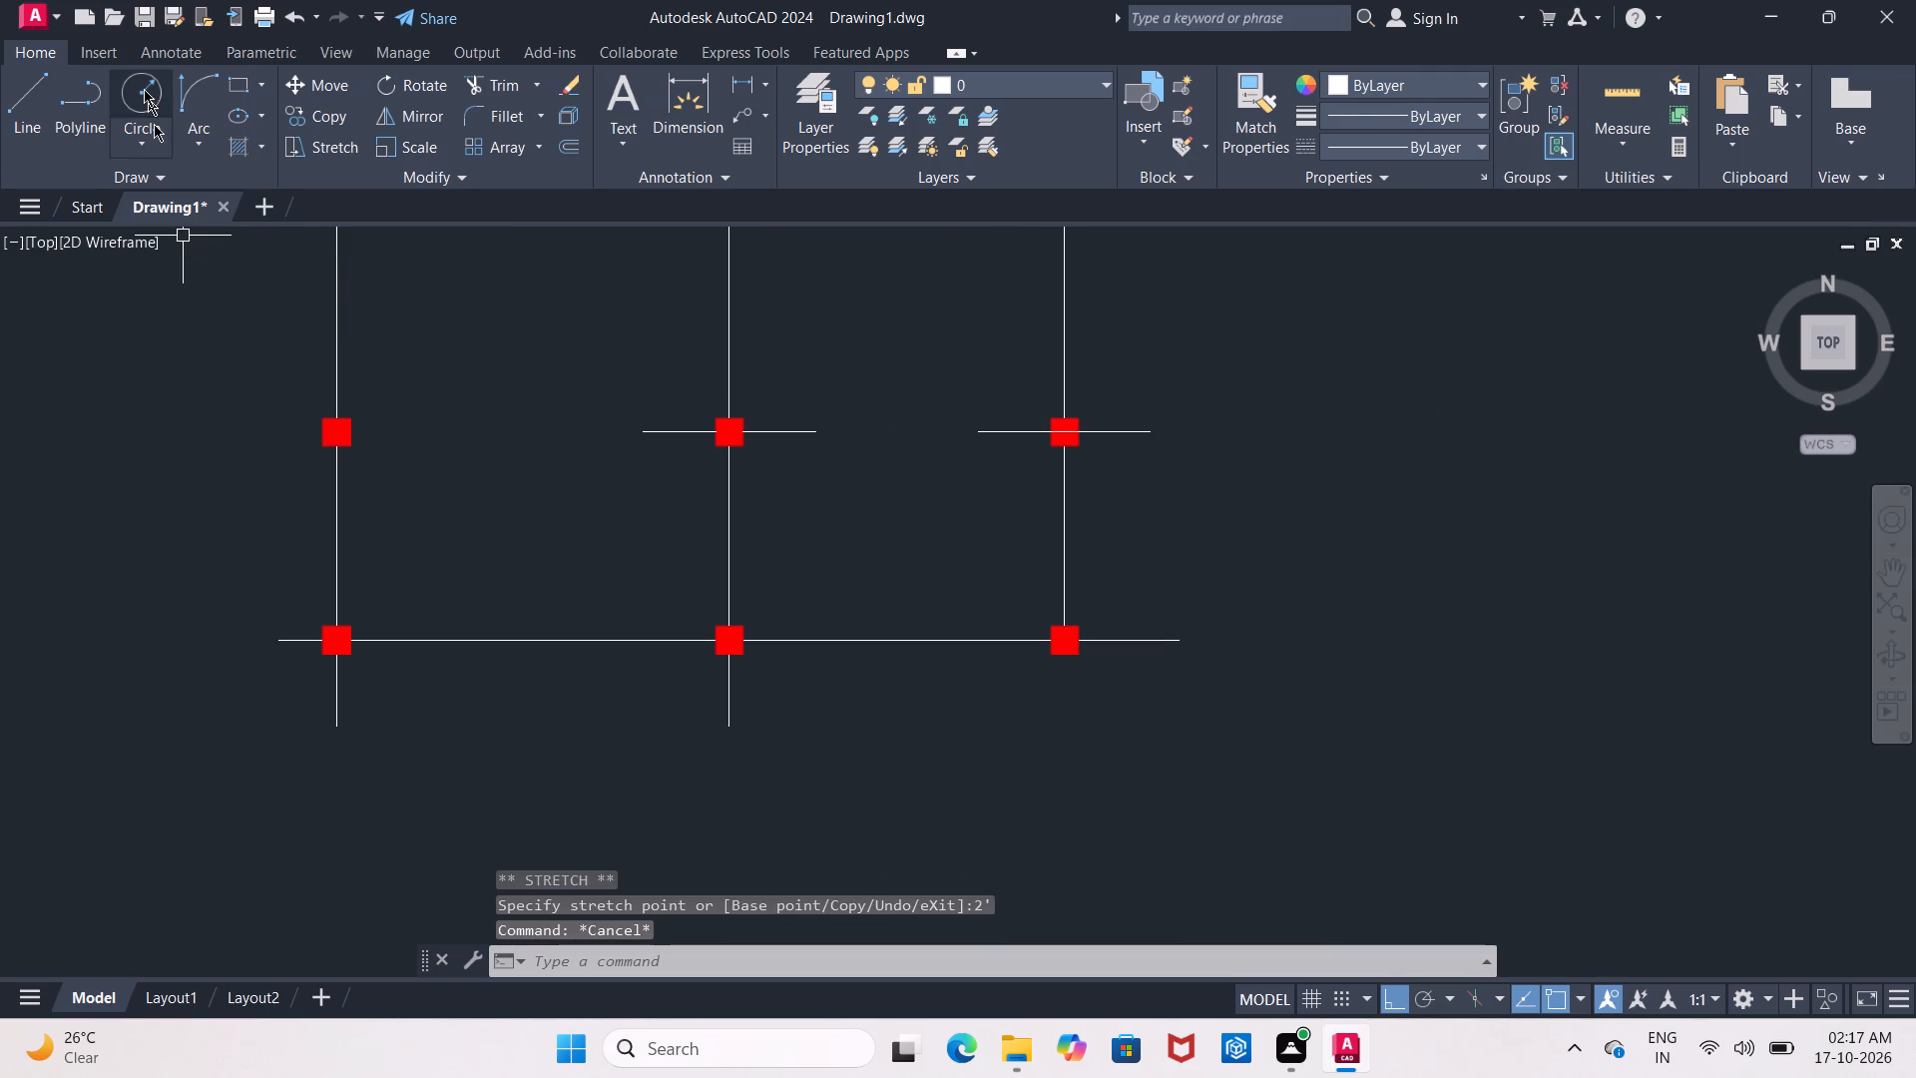
left_click(51, 82)
scroll(278, 393, "up", 2)
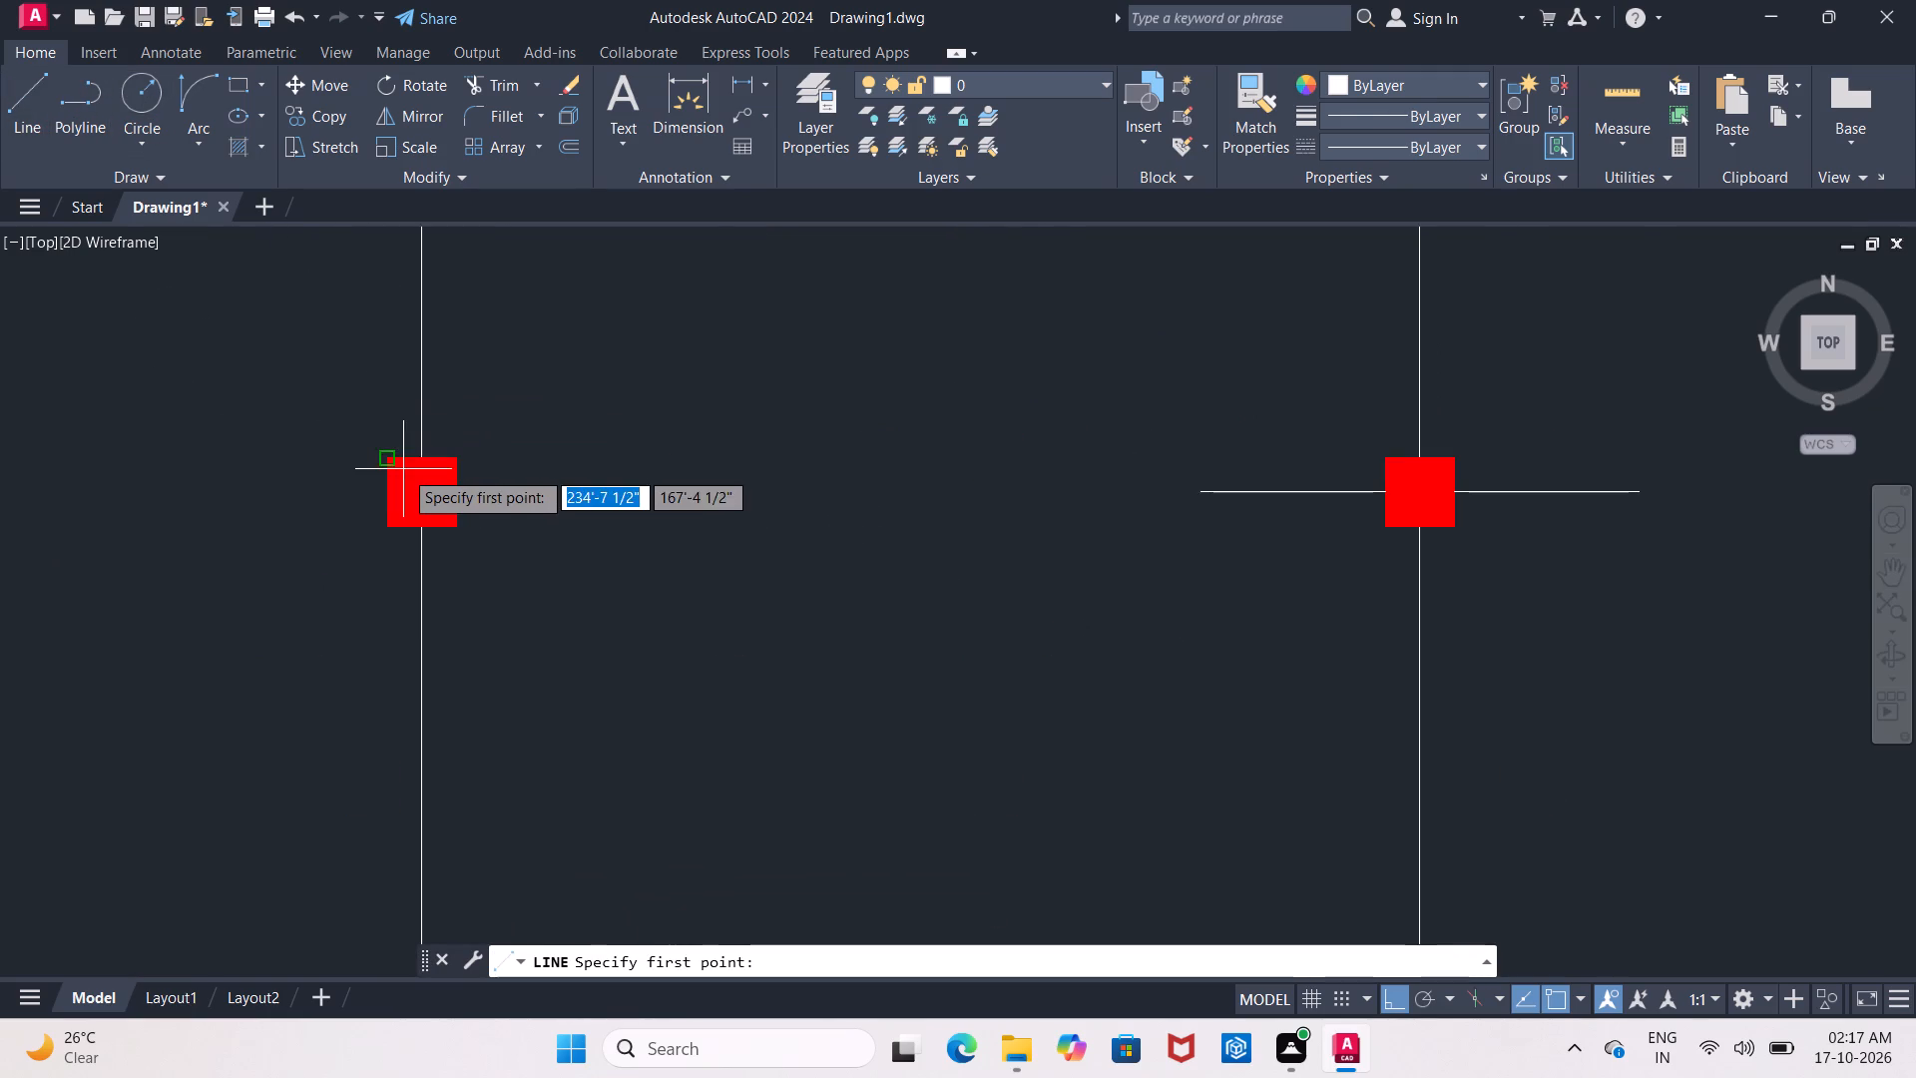
left_click(390, 460)
left_click(452, 452)
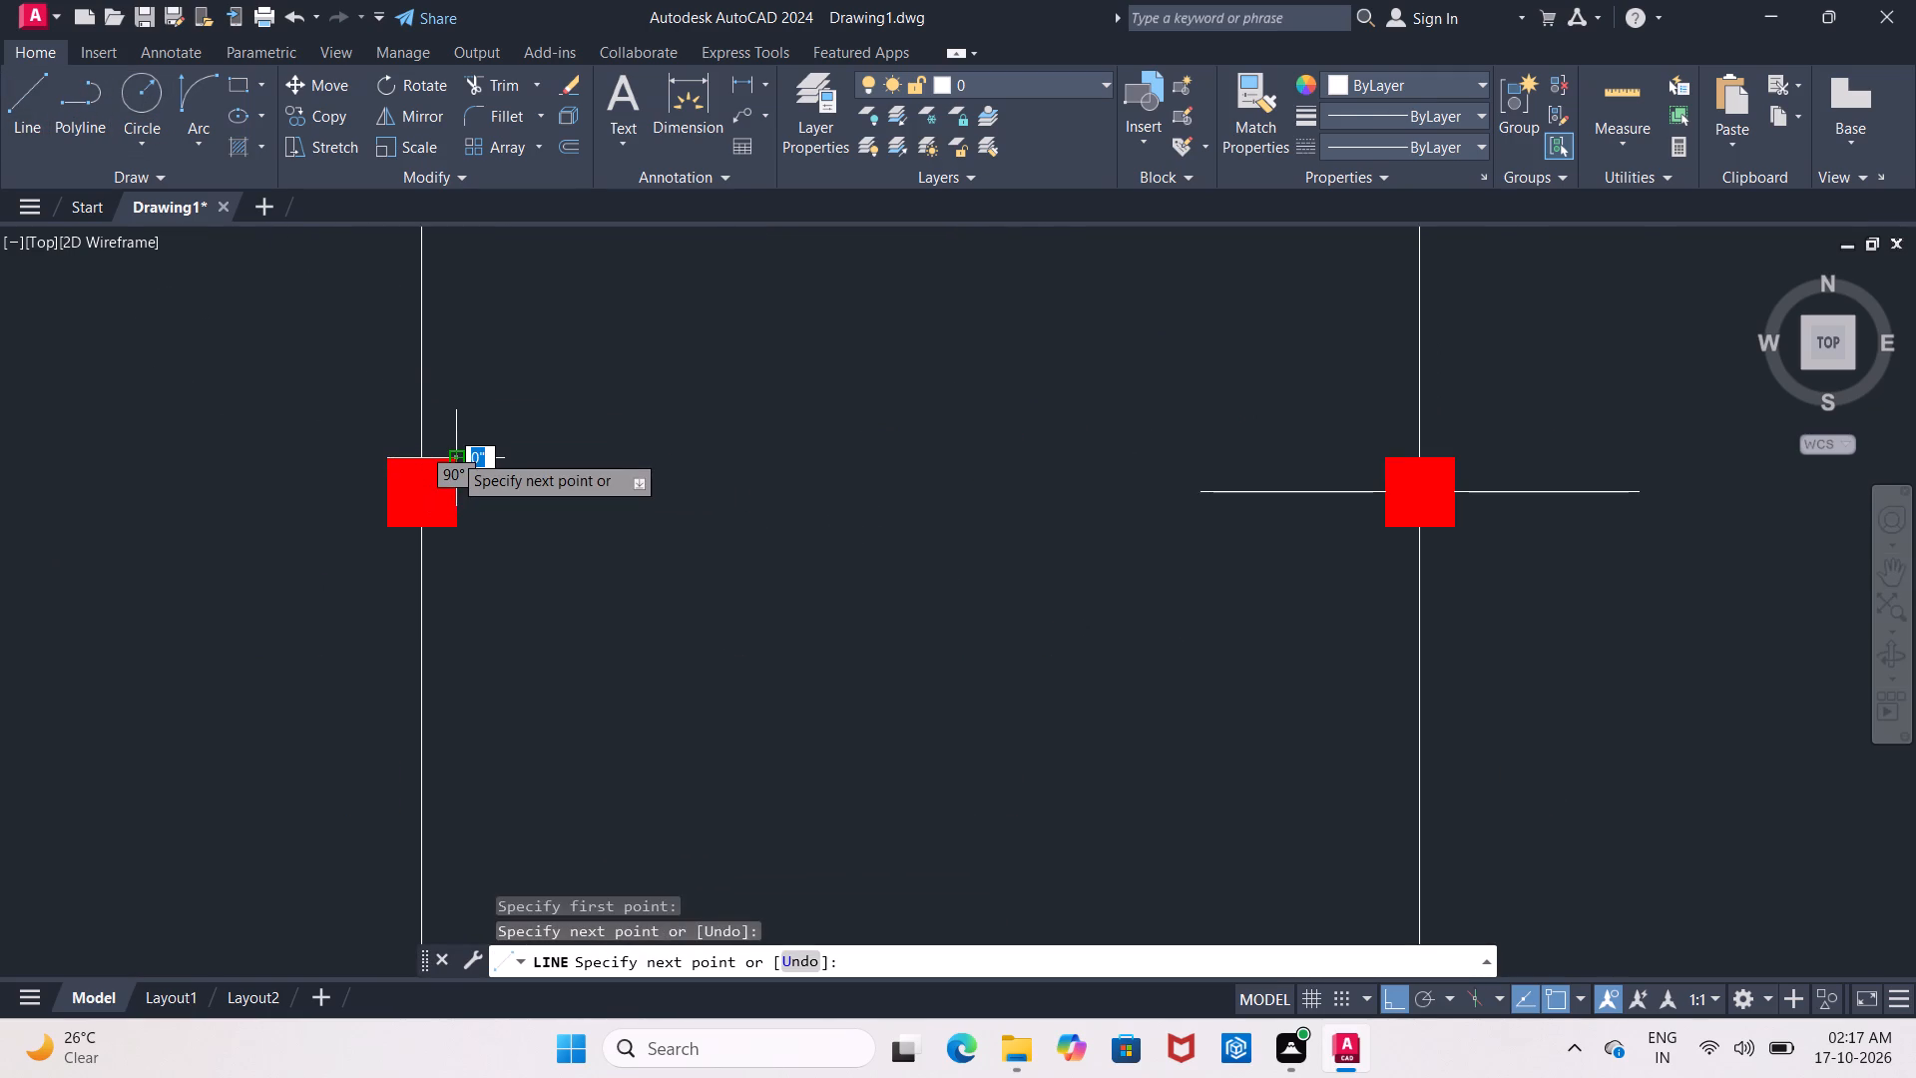
key("Escape")
Offset the helper line 4.5" downward to form a horizontal centre line through the left-hand column.
key("o")
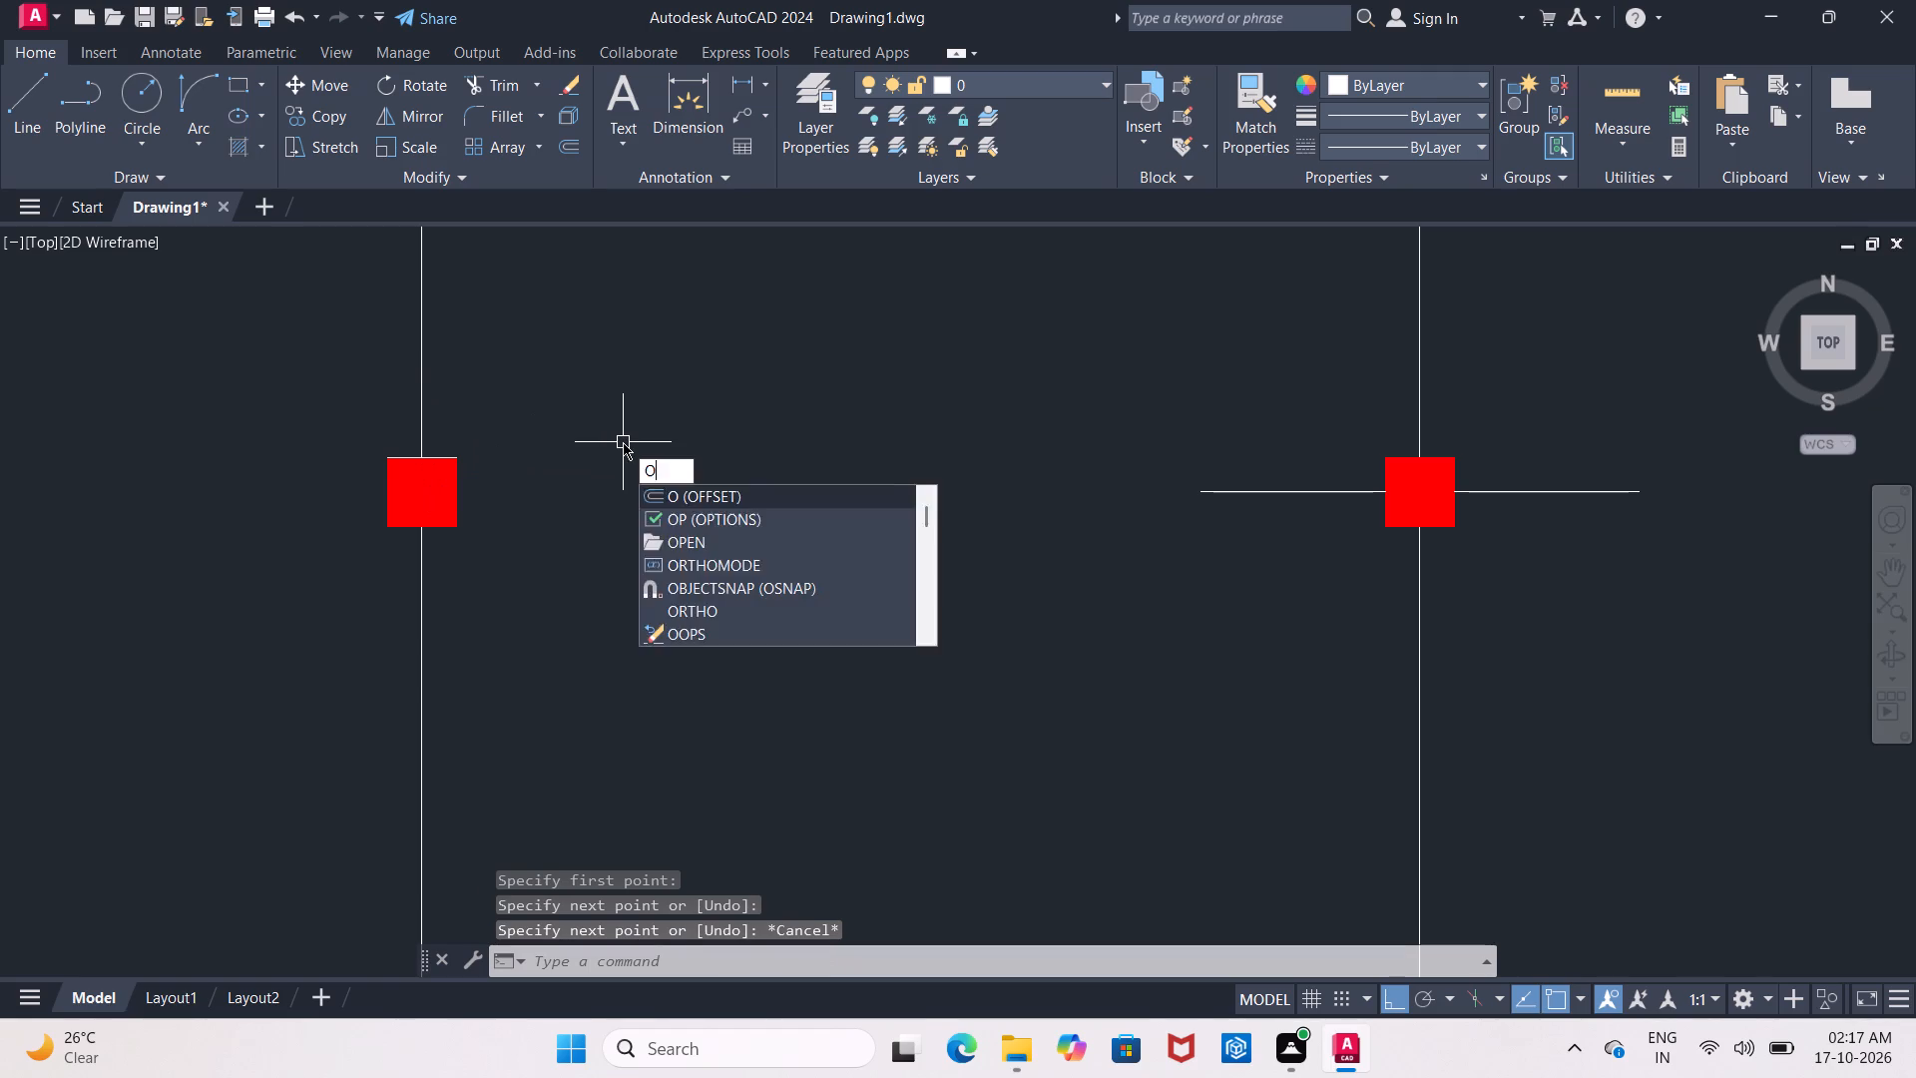
key("Return")
type("4.5\"")
key("Return")
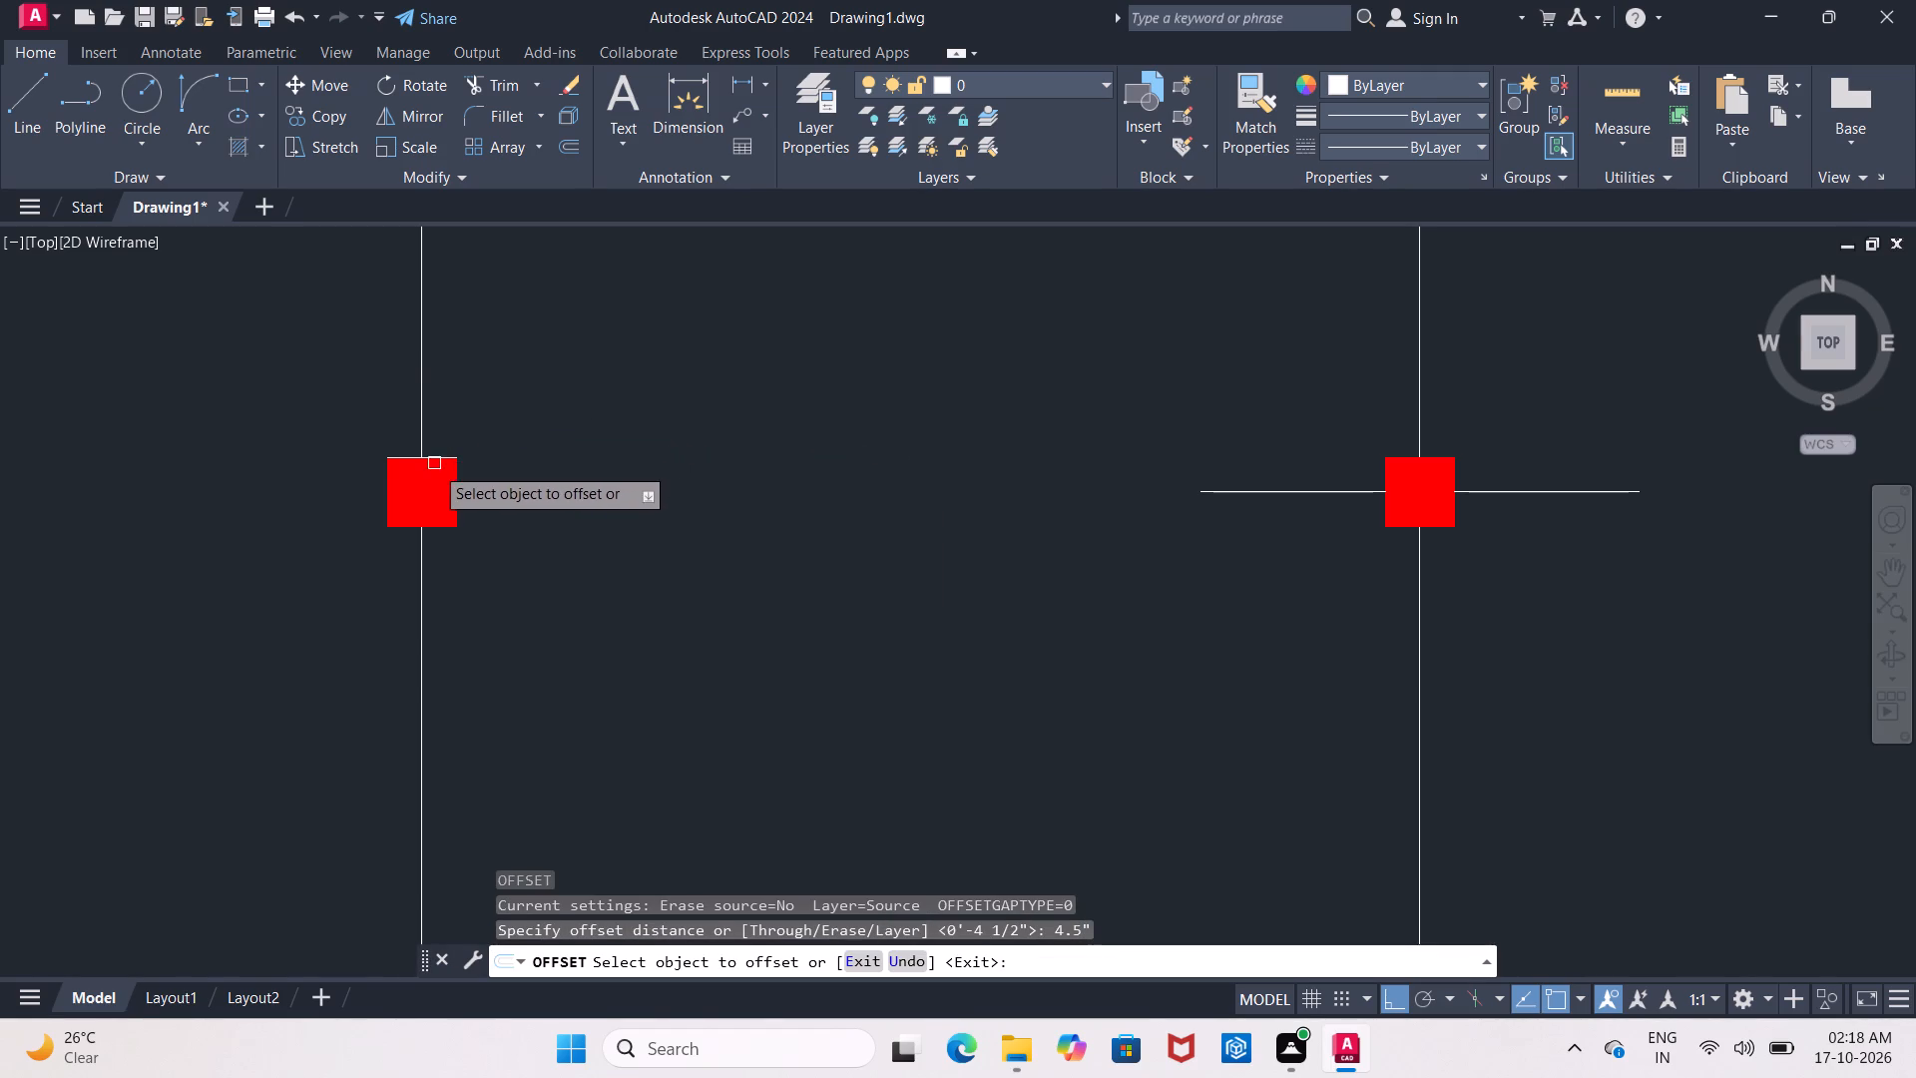
left_click(434, 465)
left_click(443, 455)
left_click(456, 494)
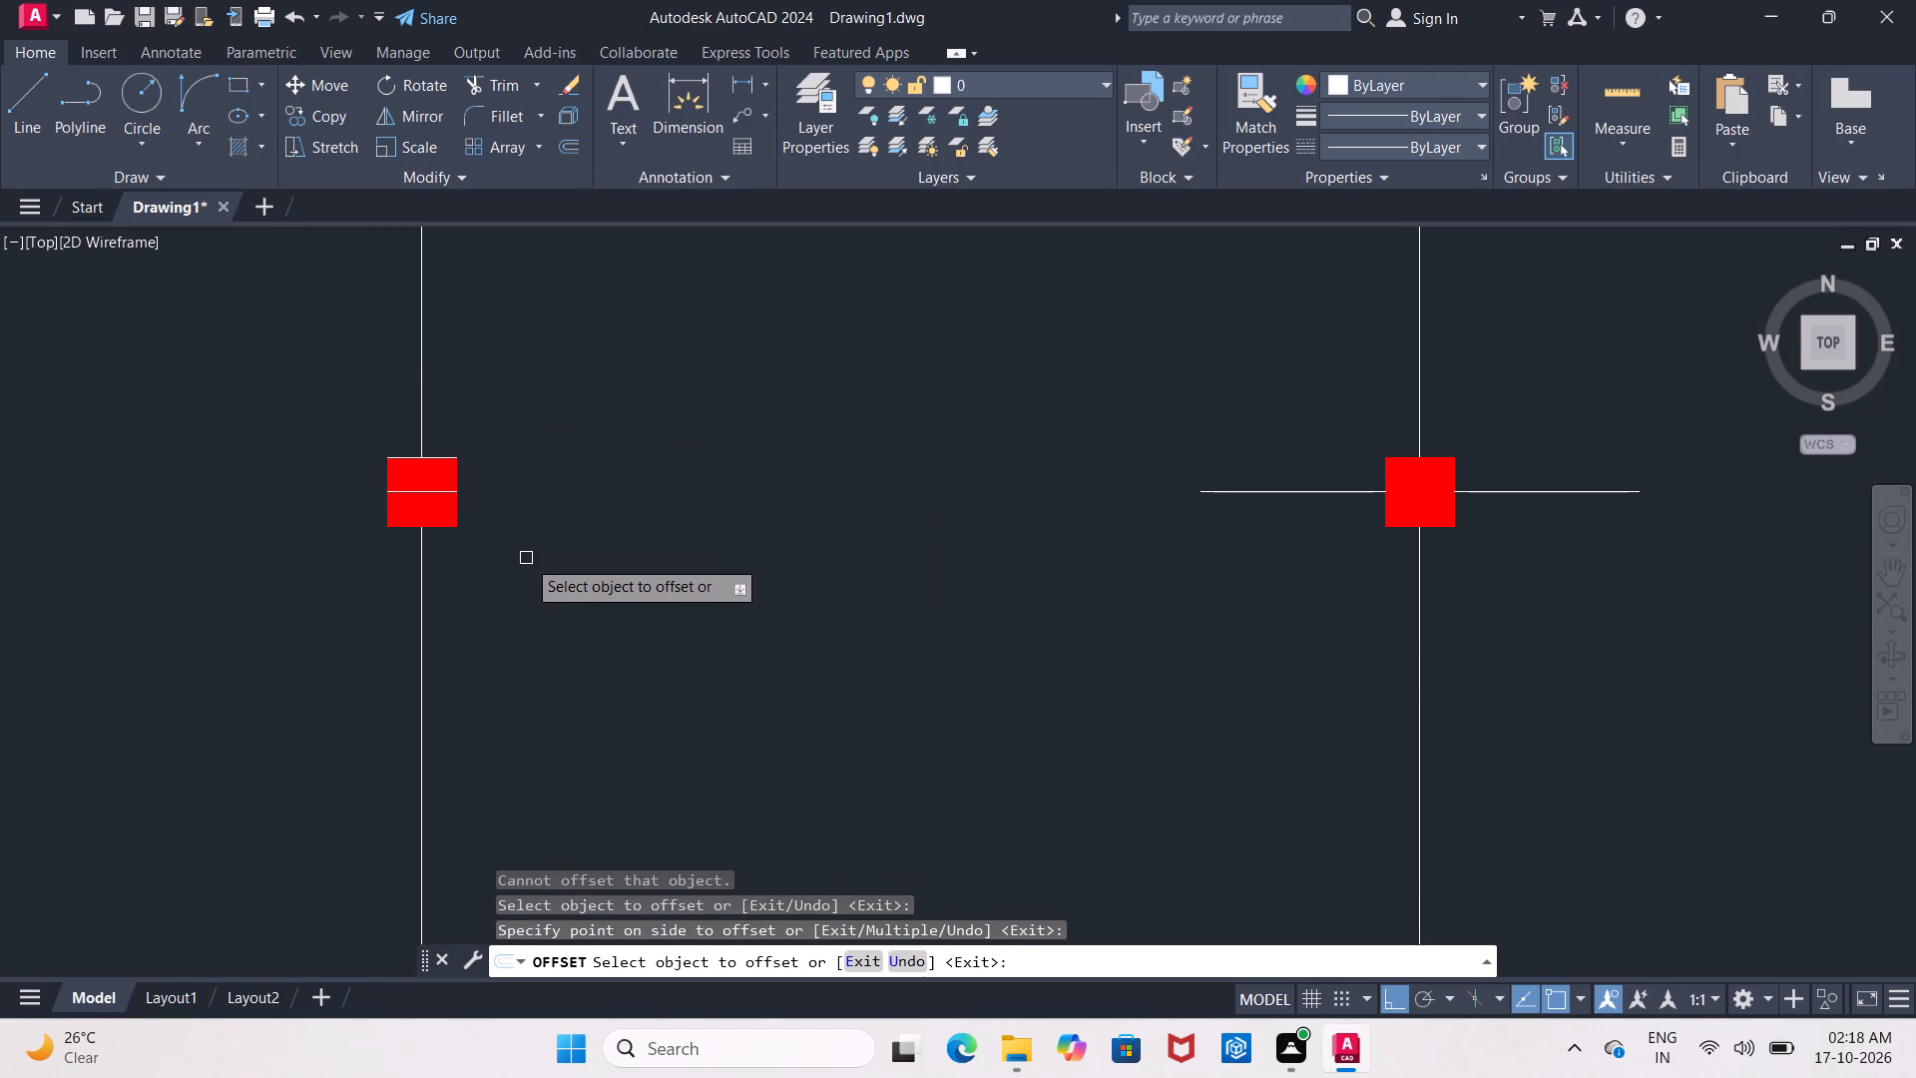
key("Escape")
Erase the helper line along the left-hand column's top edge.
left_click(453, 454)
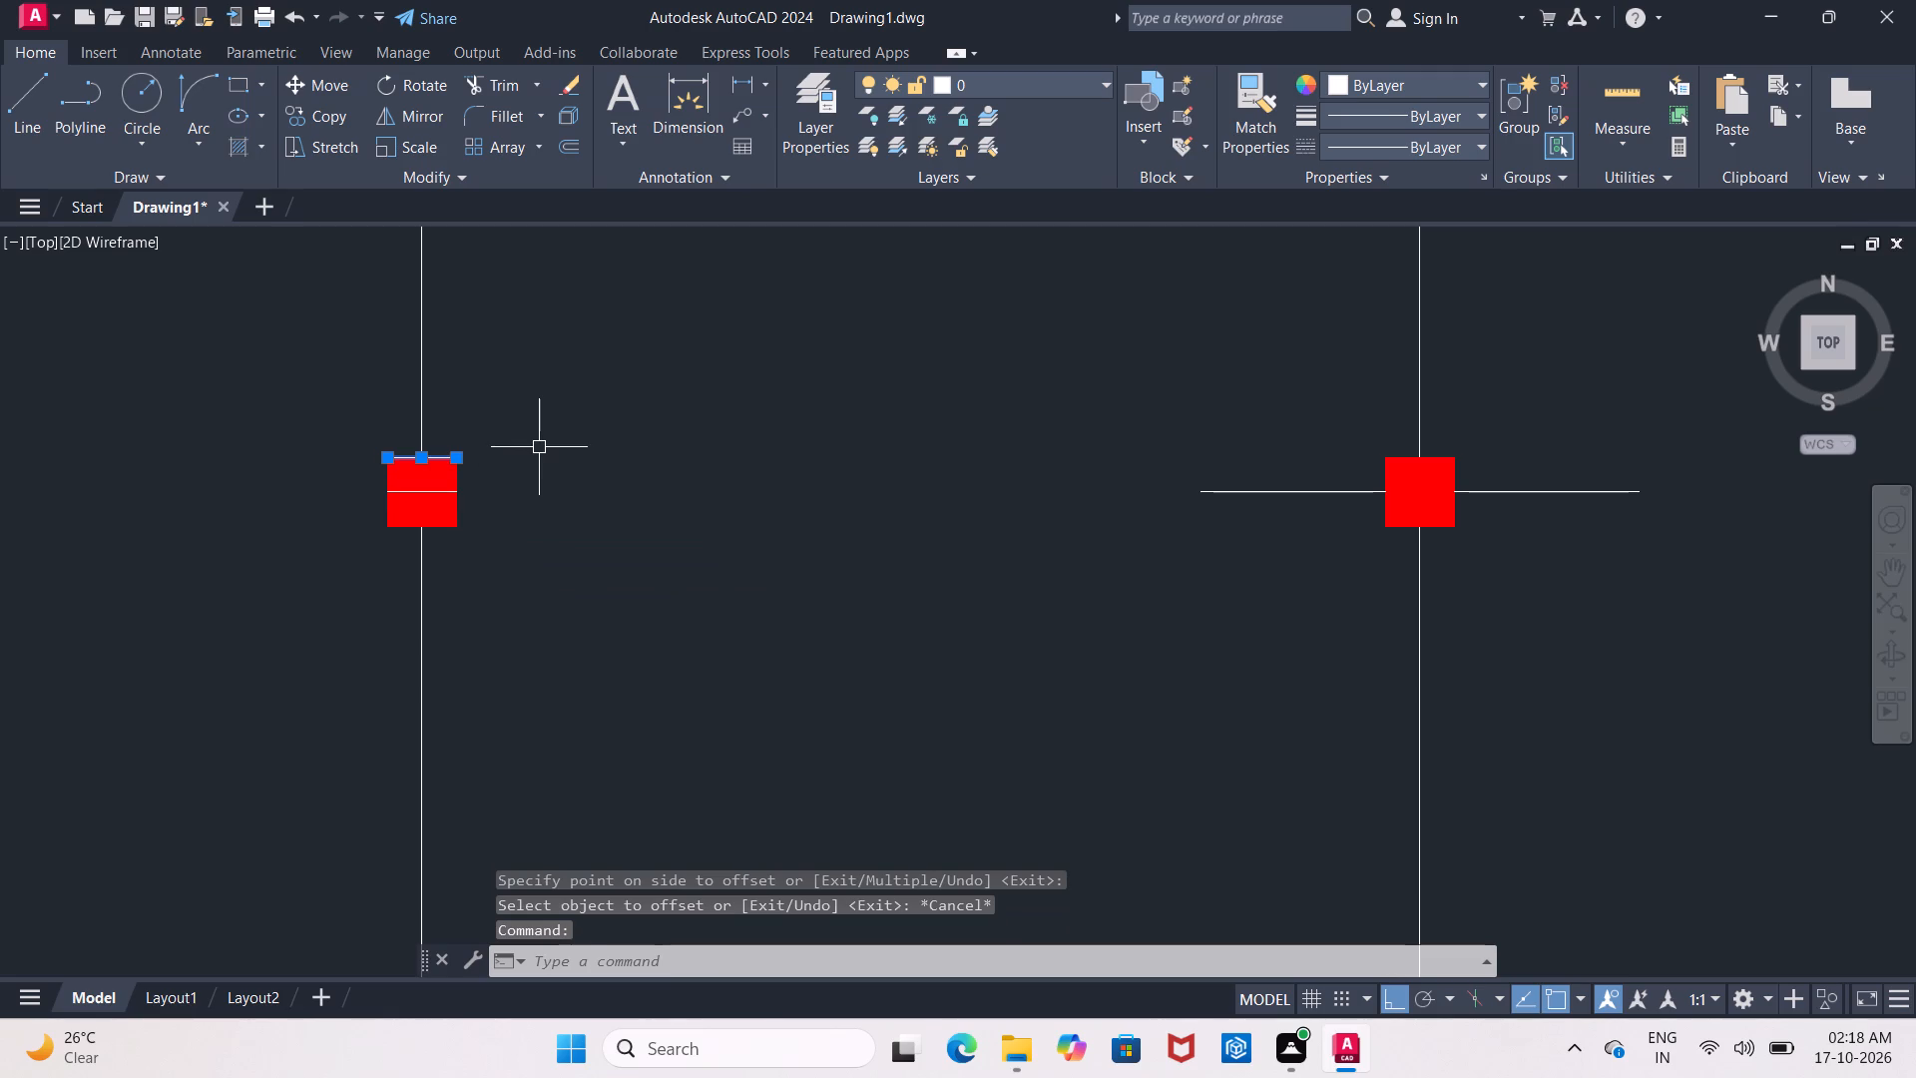
key("Delete")
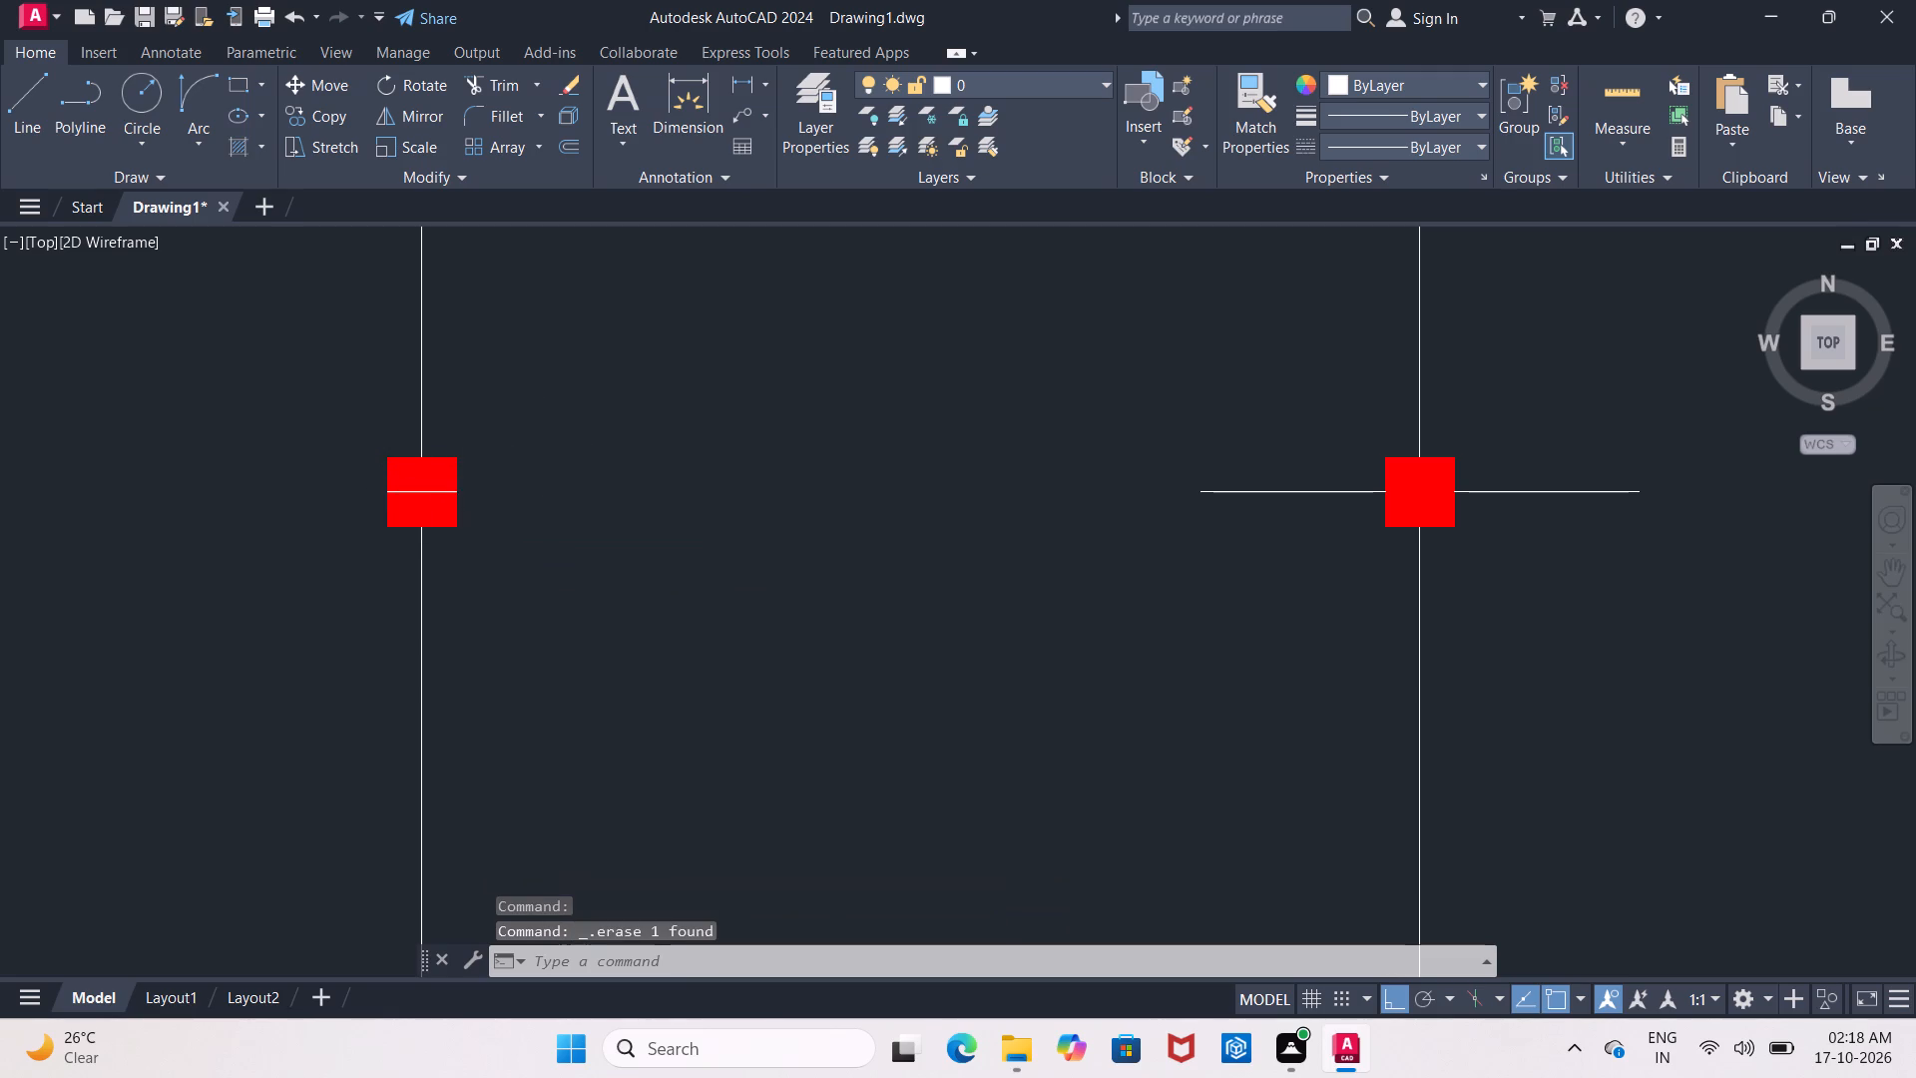
Stretch both ends of the left-hand column's short horizontal centre line outward by 2'.
left_click(416, 491)
left_click(458, 492)
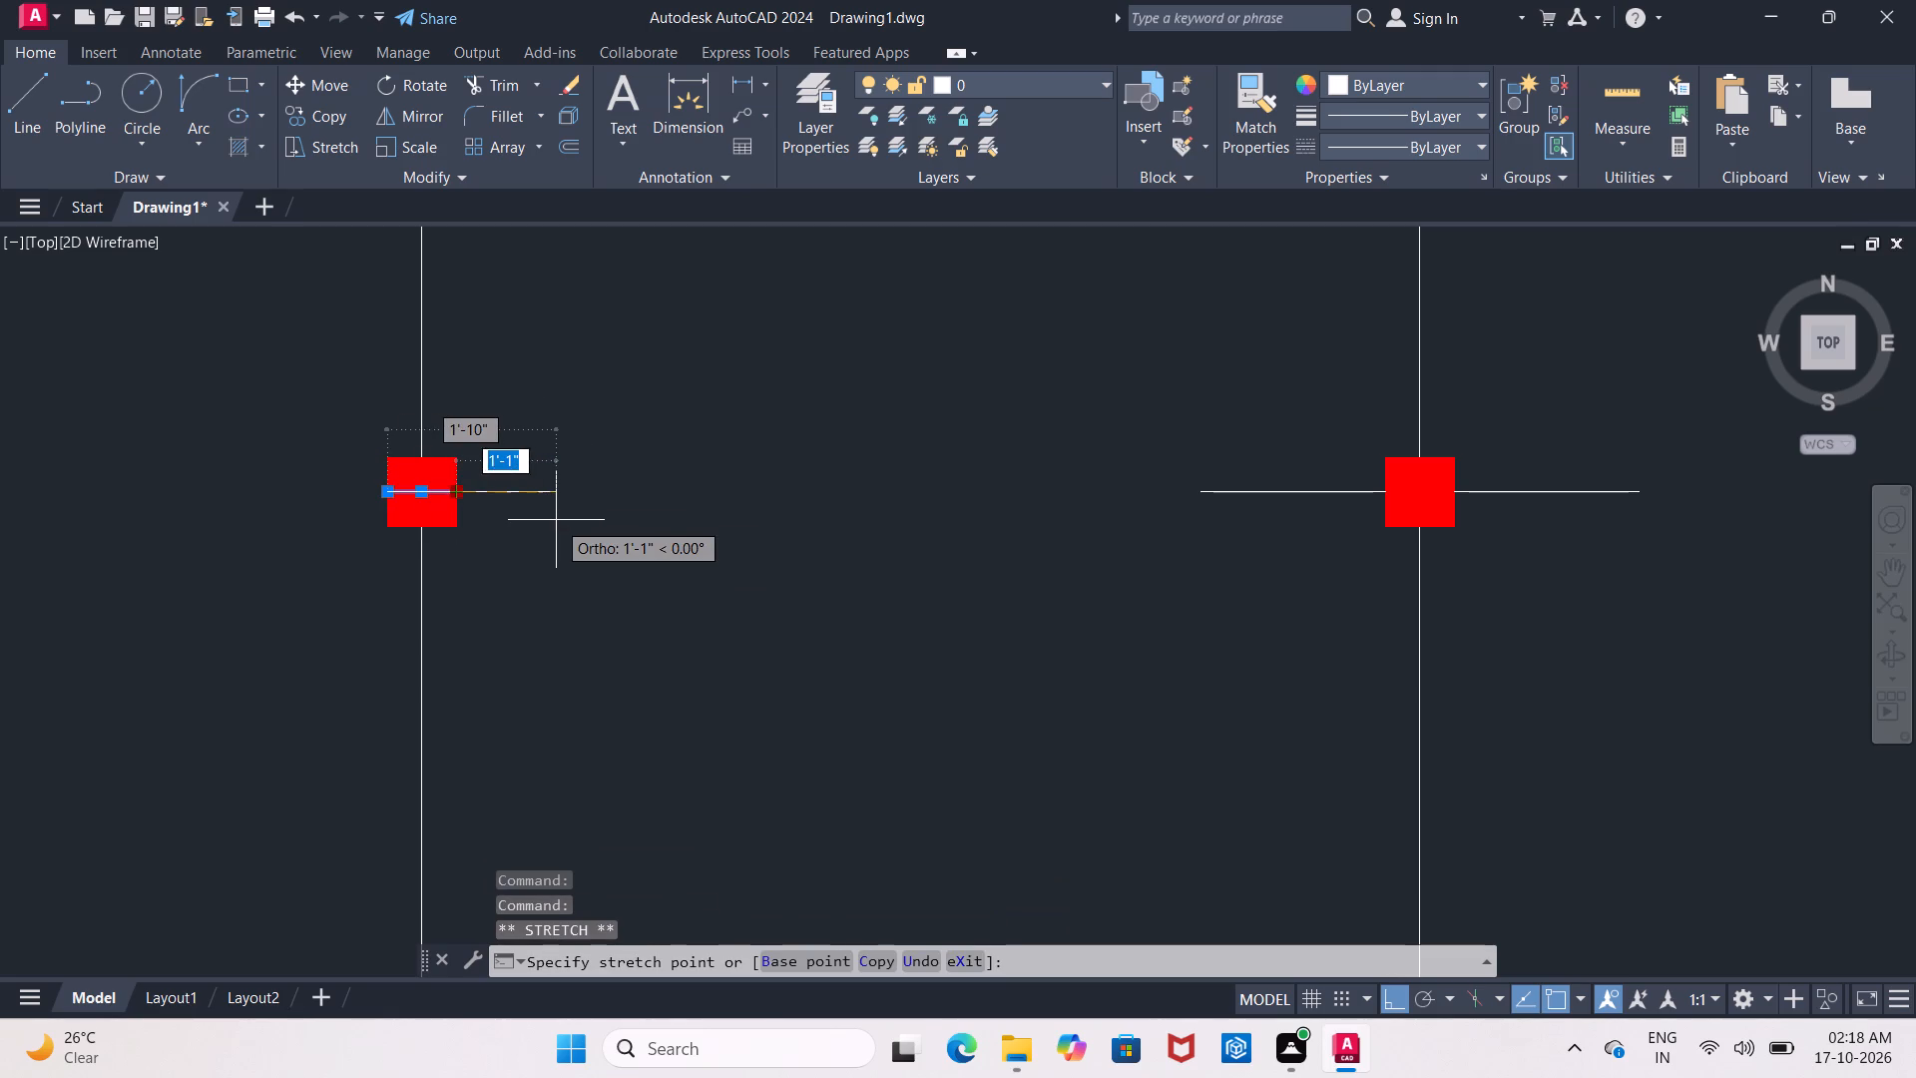
type("2'")
key("Return")
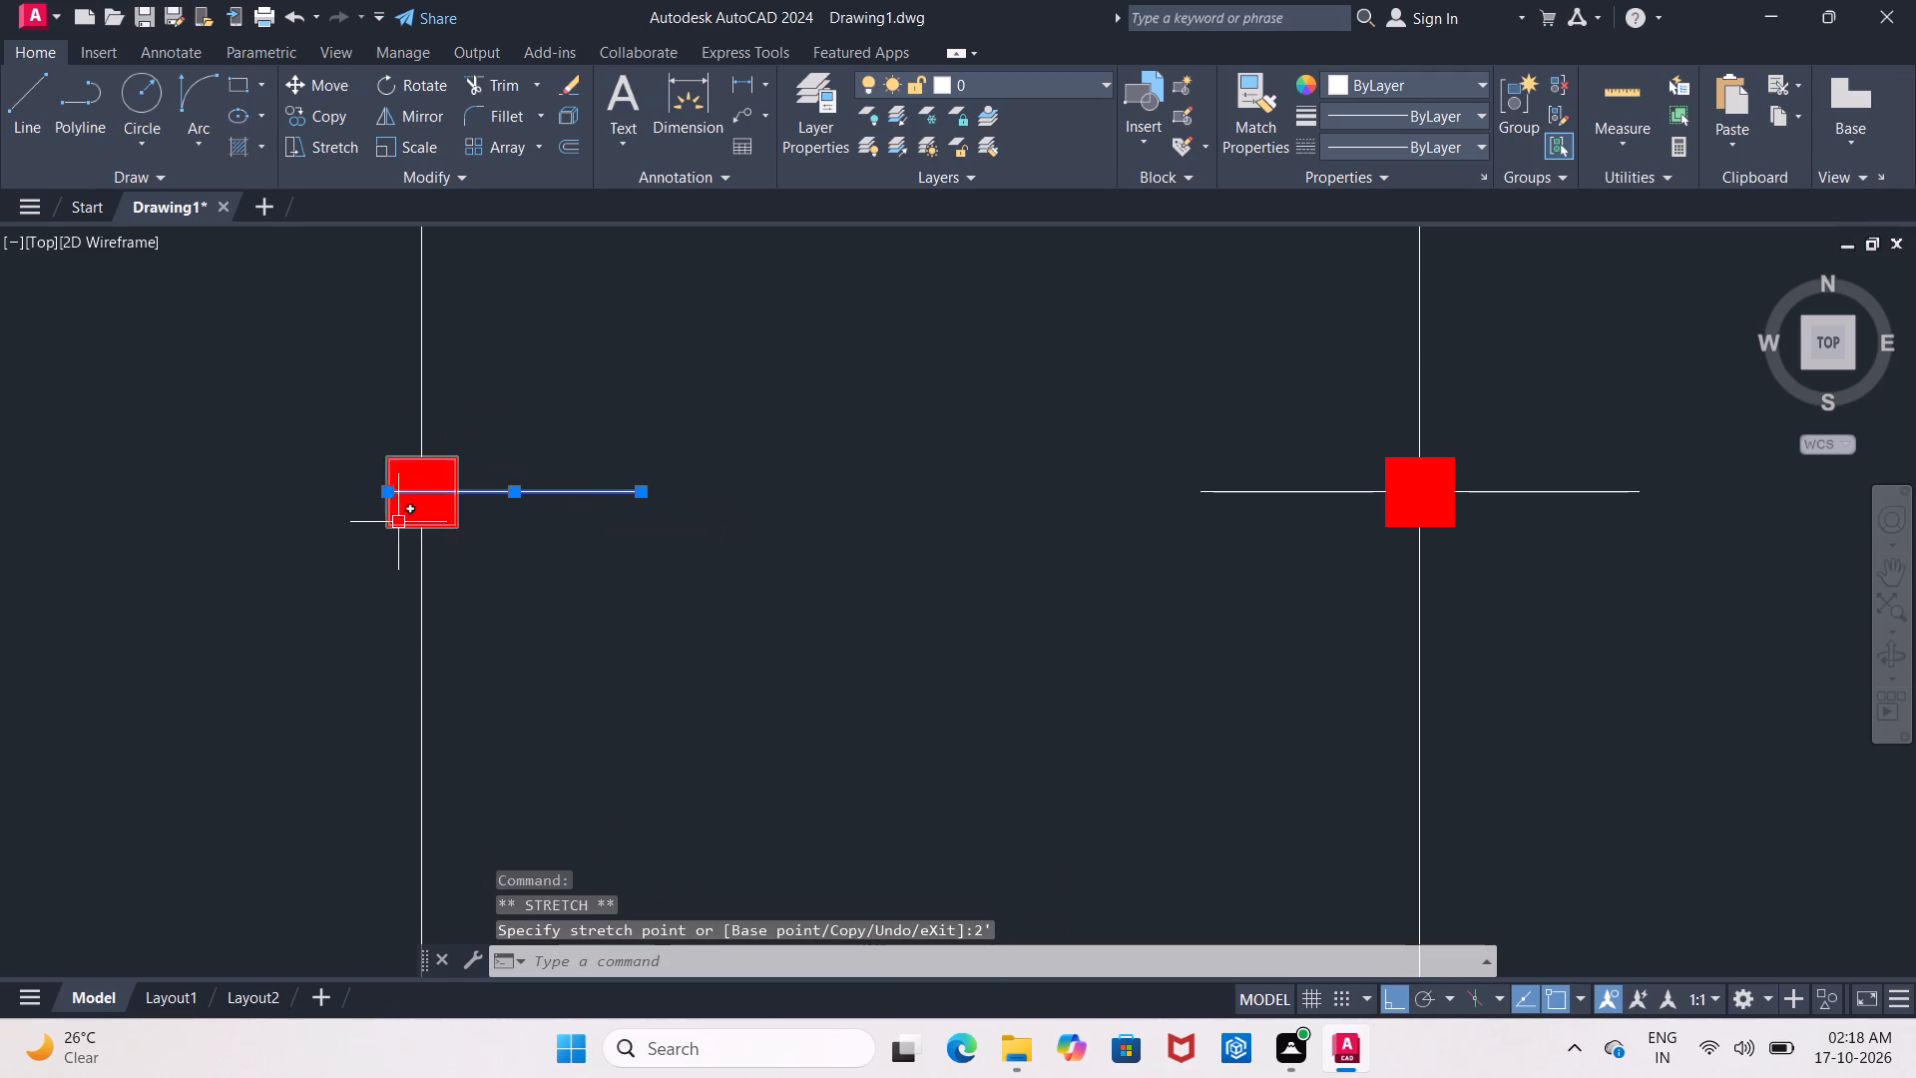
left_click(387, 490)
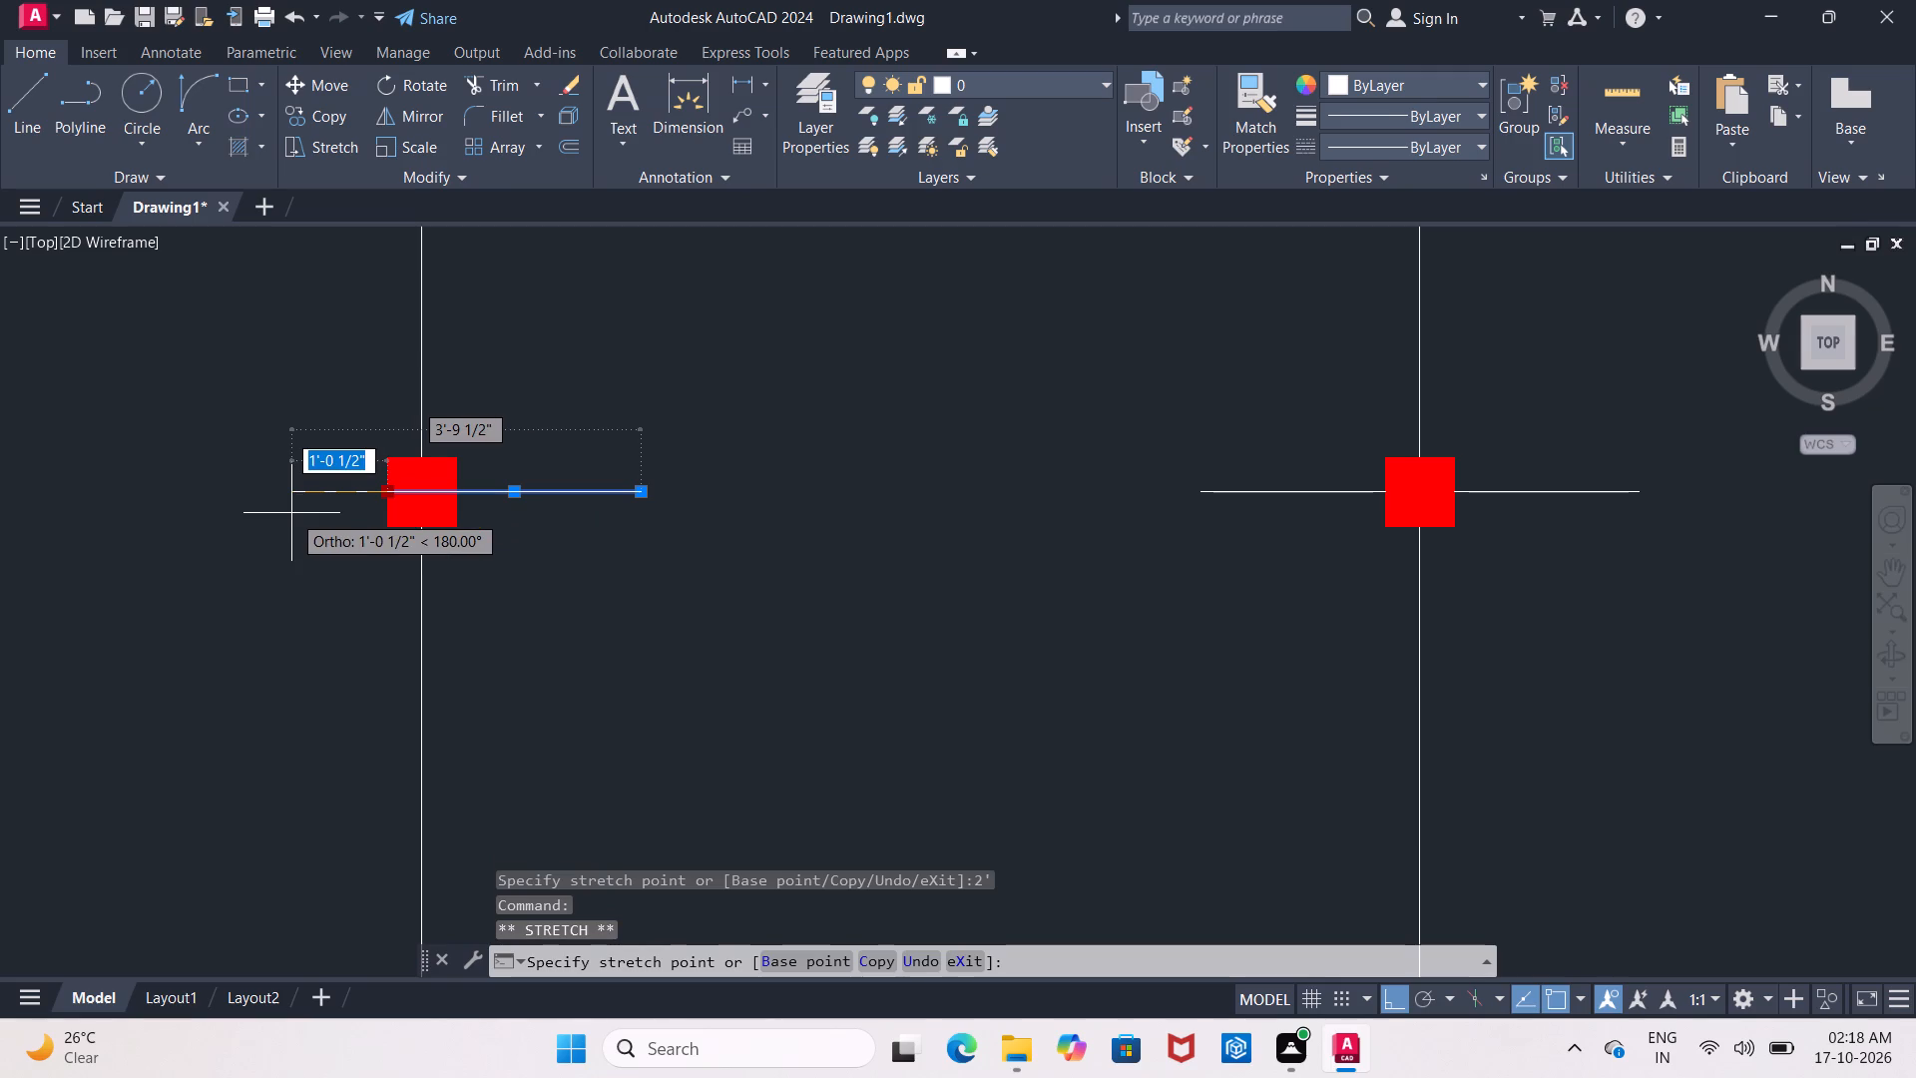
type("2'")
key("Return")
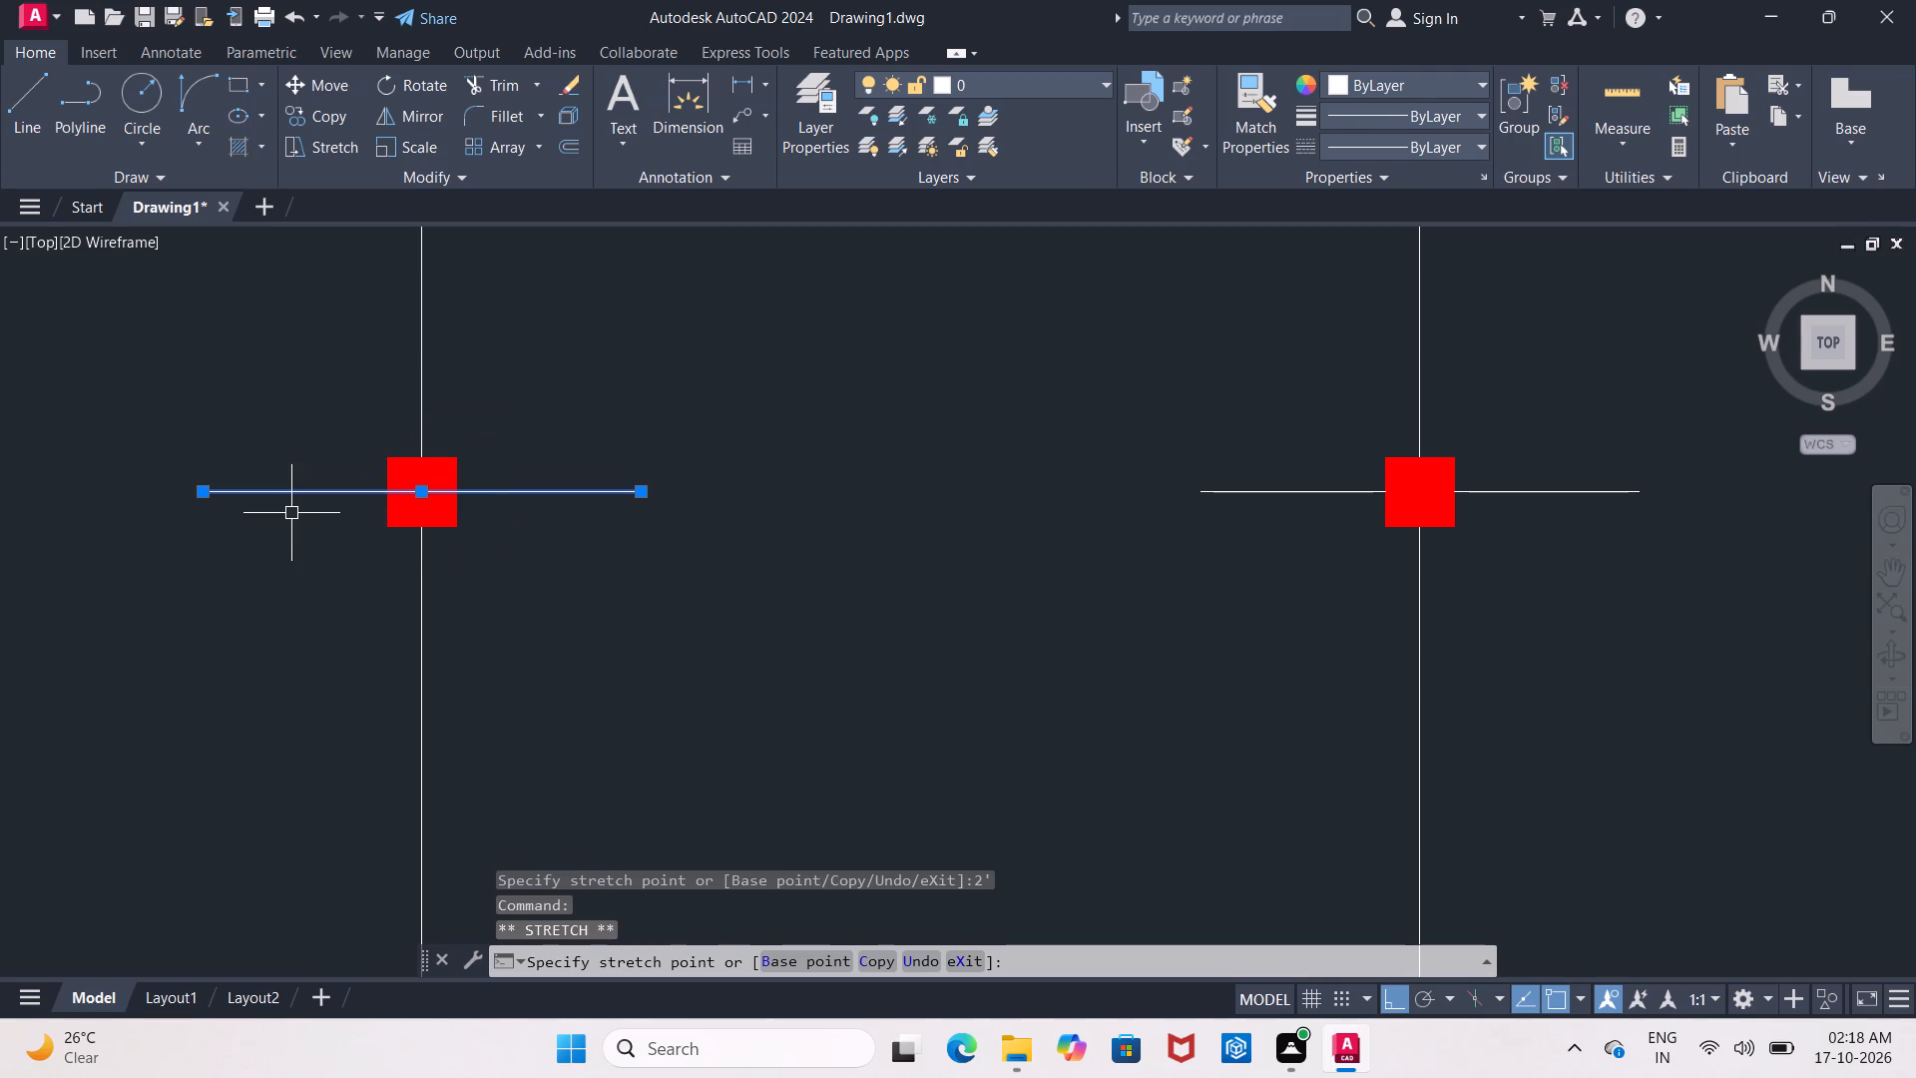
left_click(784, 543)
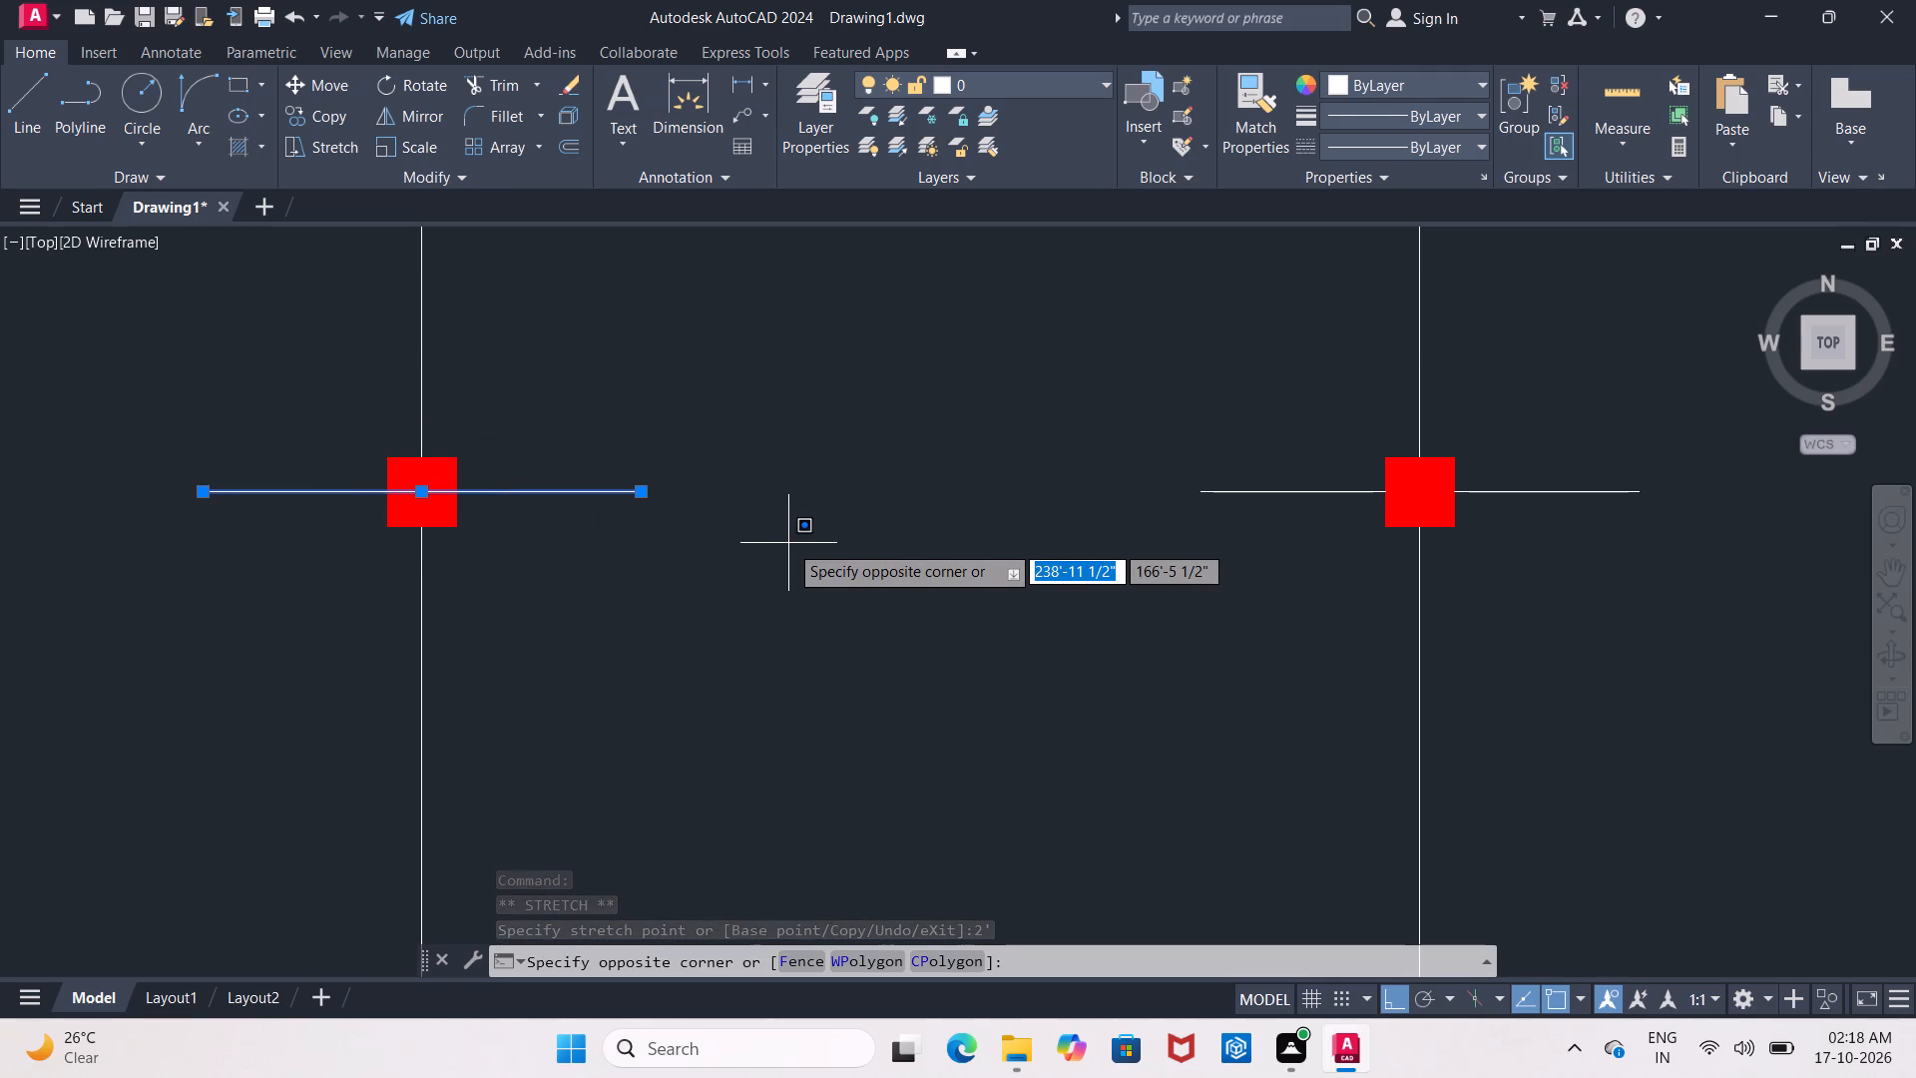
key("Escape")
key("Escape")
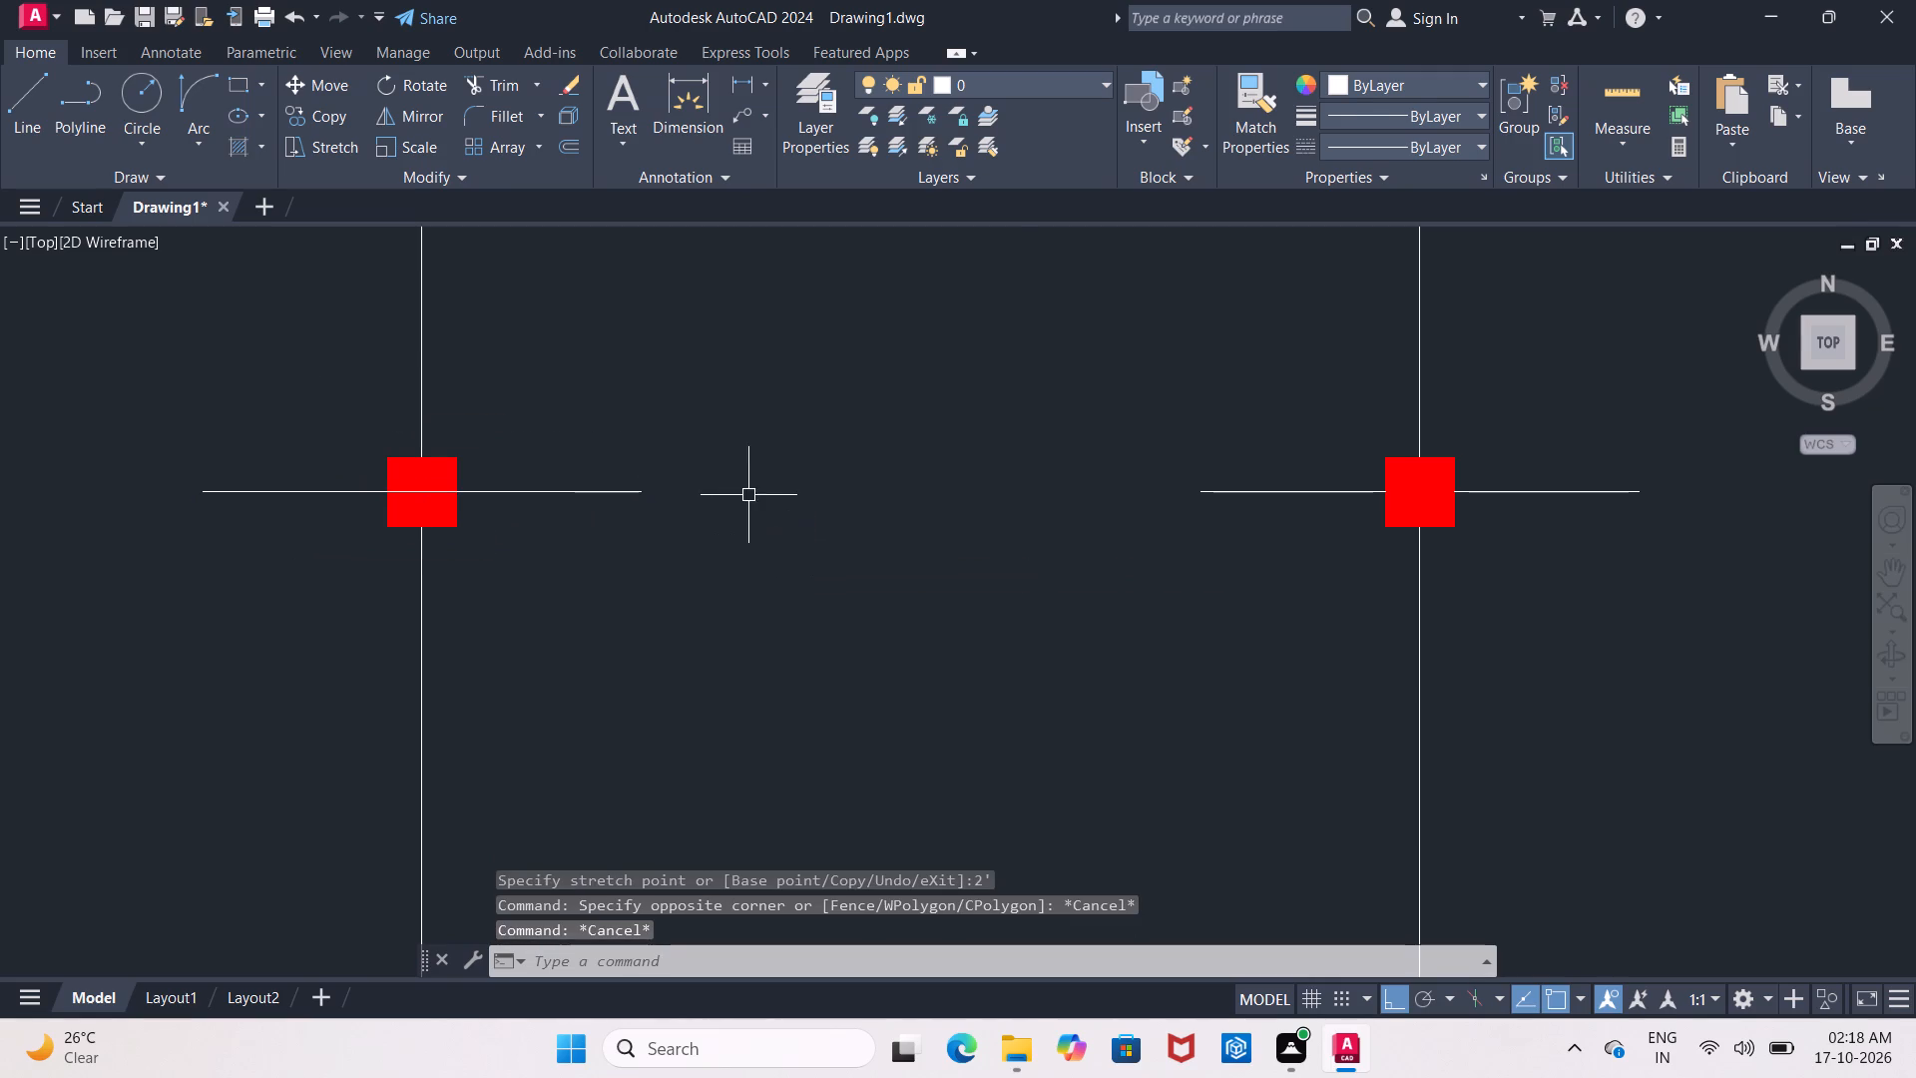
Draw a helper line along the top edge of the right-hand column in the third row from the bottom.
scroll(754, 495, "down", 4)
middle_click_drag(914, 465, 782, 478)
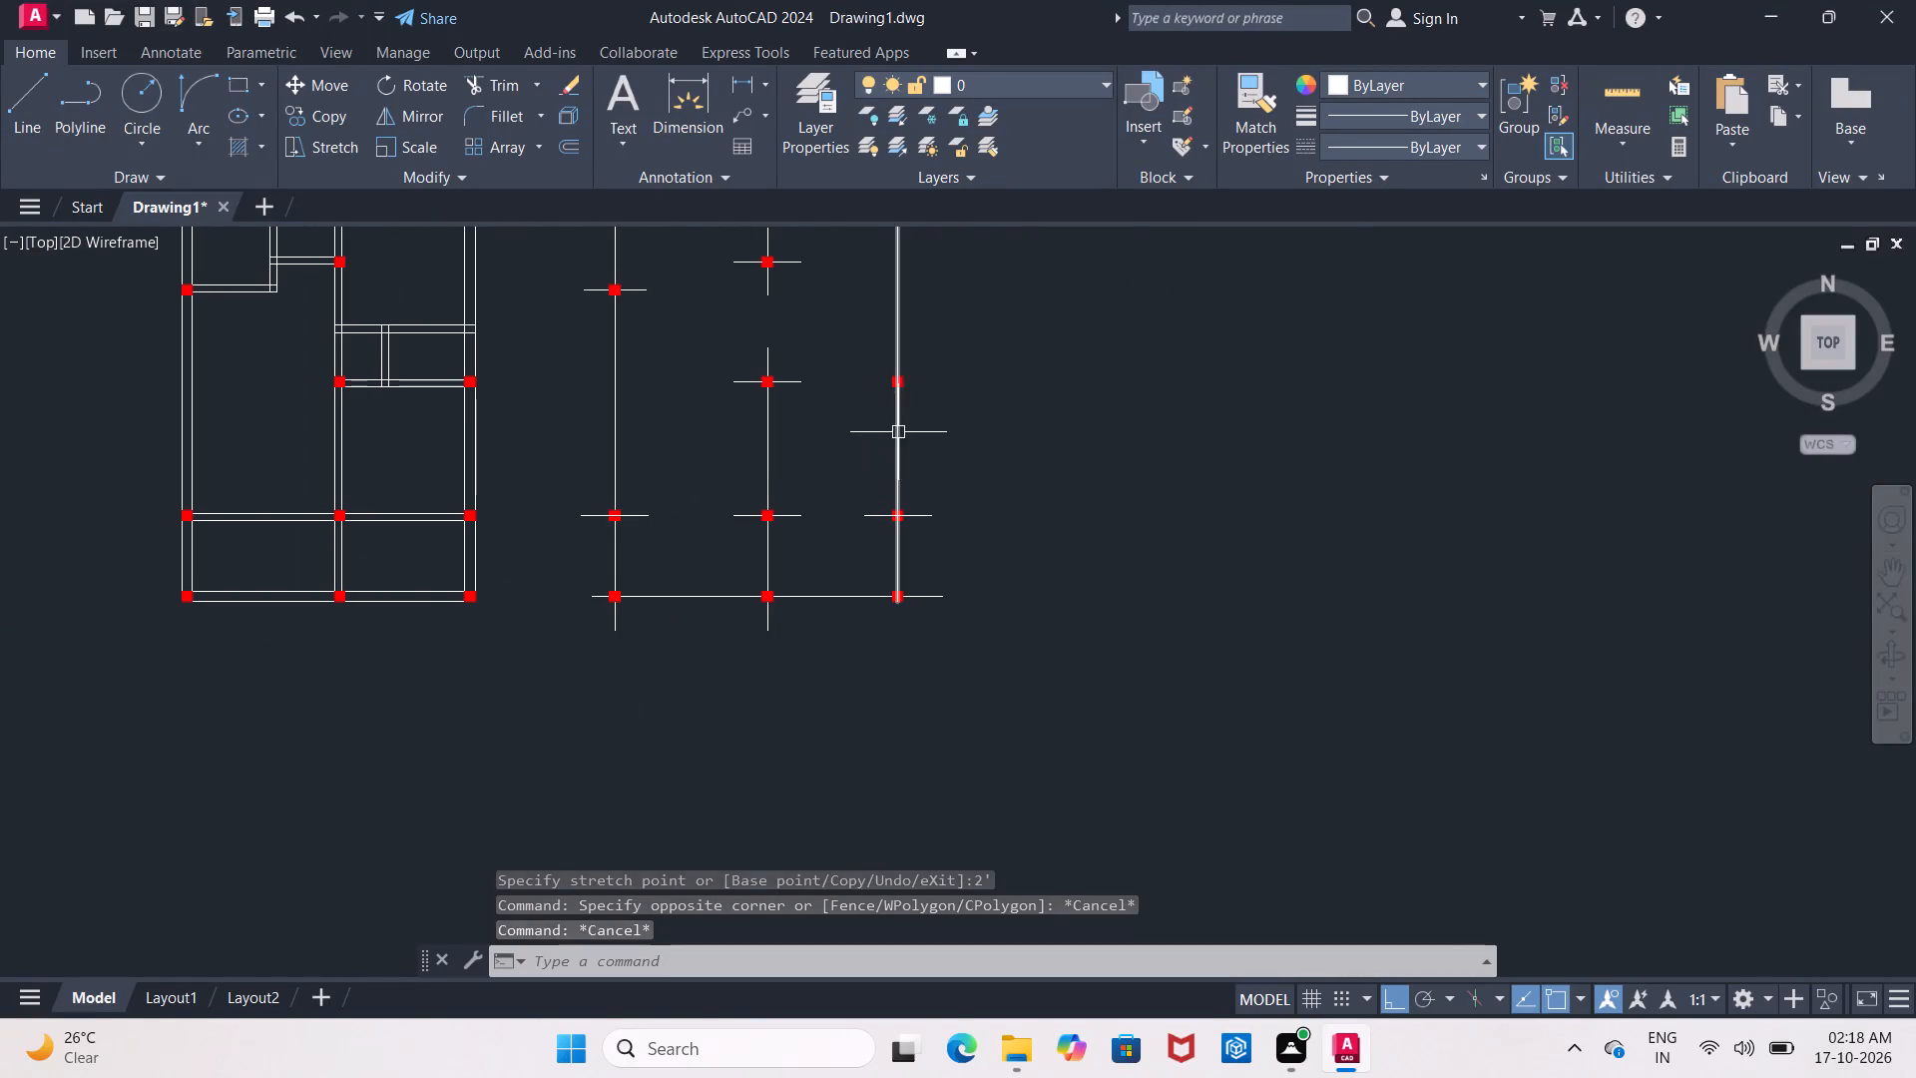
scroll(896, 382, "up", 4)
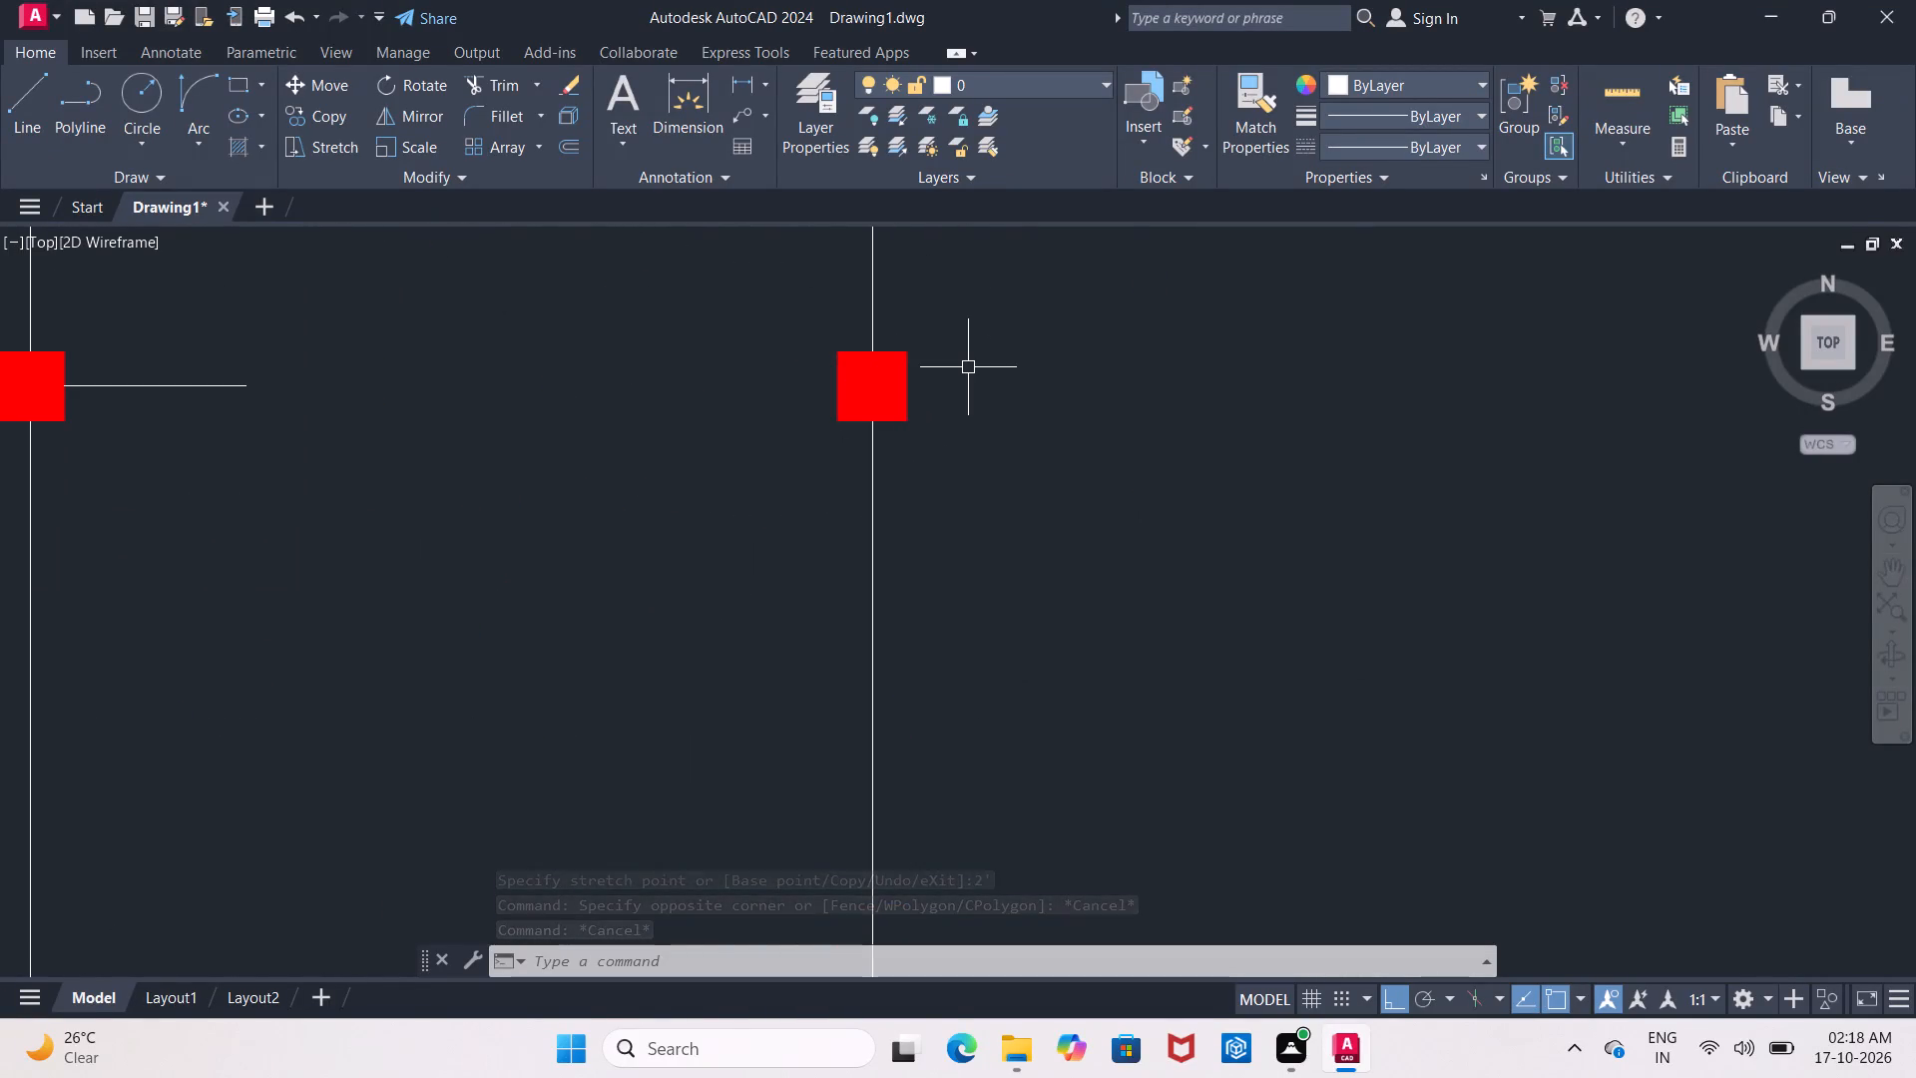
left_click(49, 97)
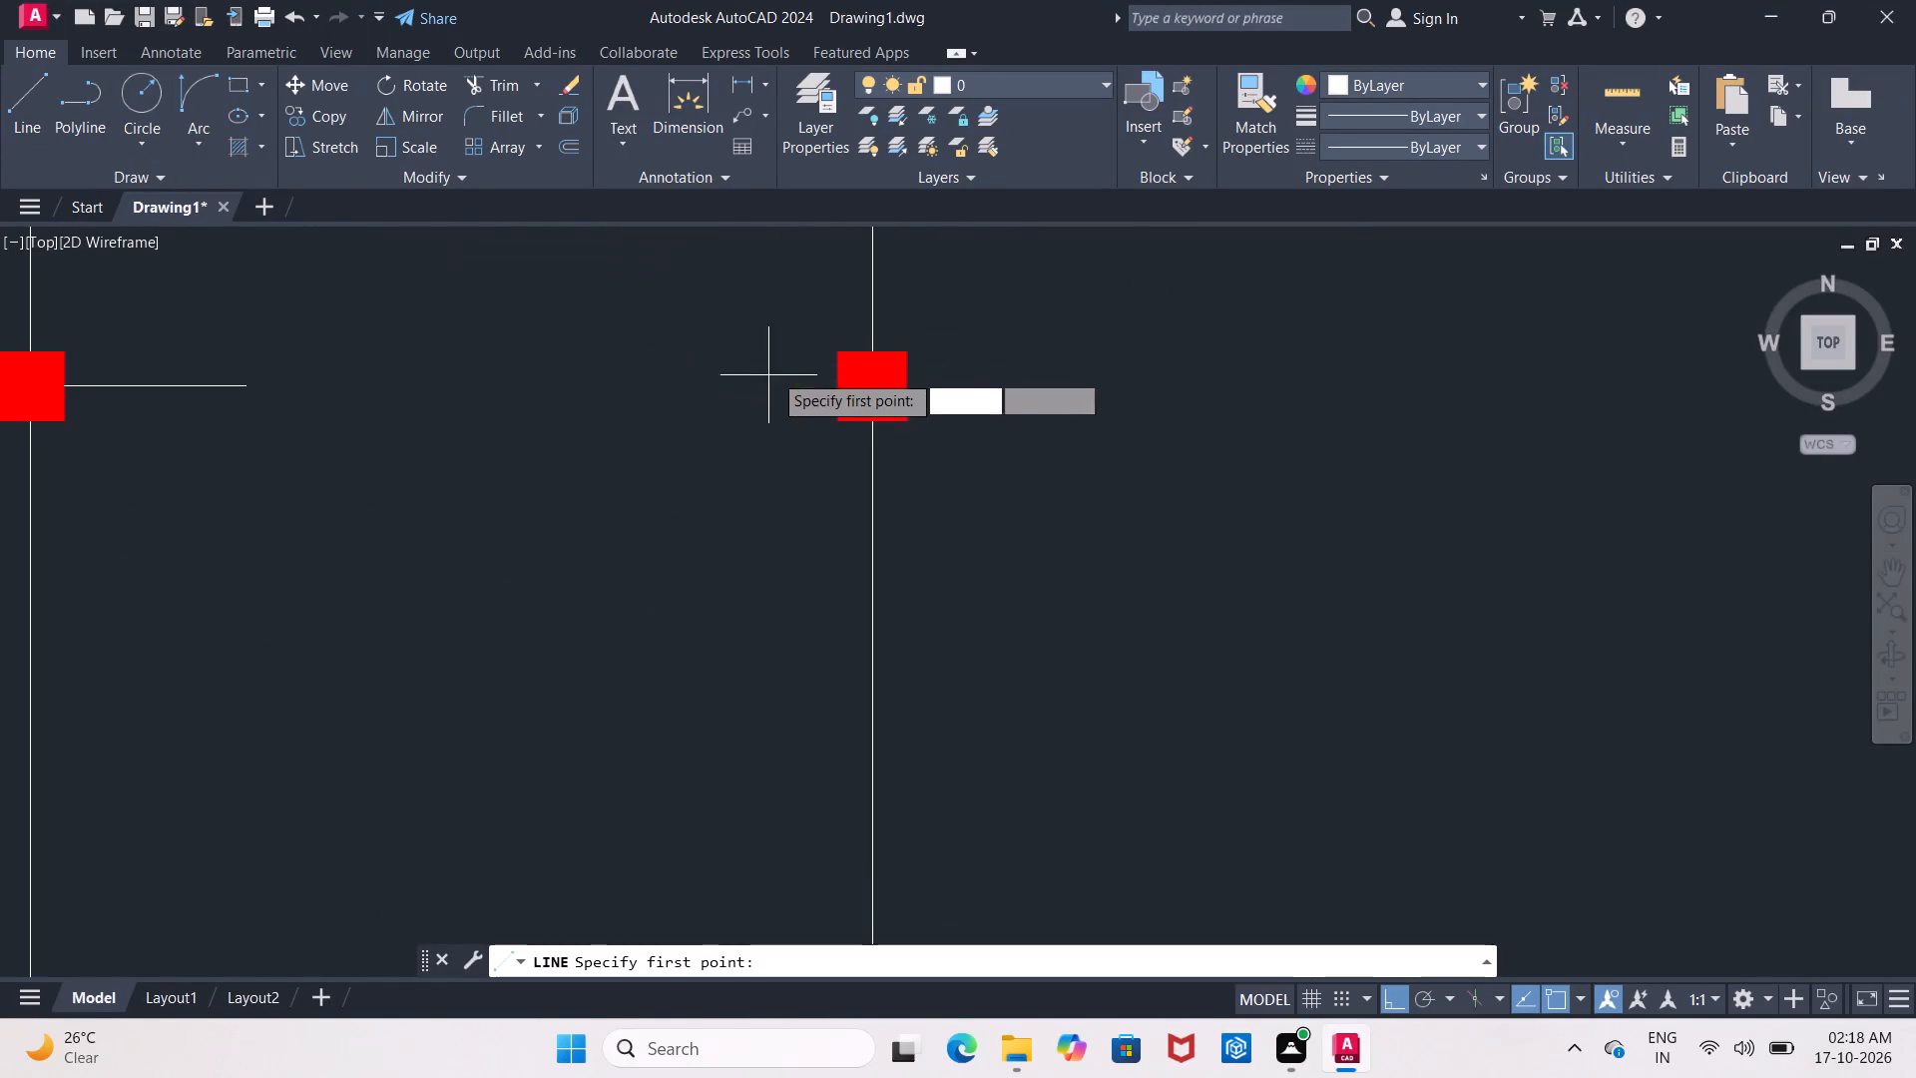
left_click(834, 345)
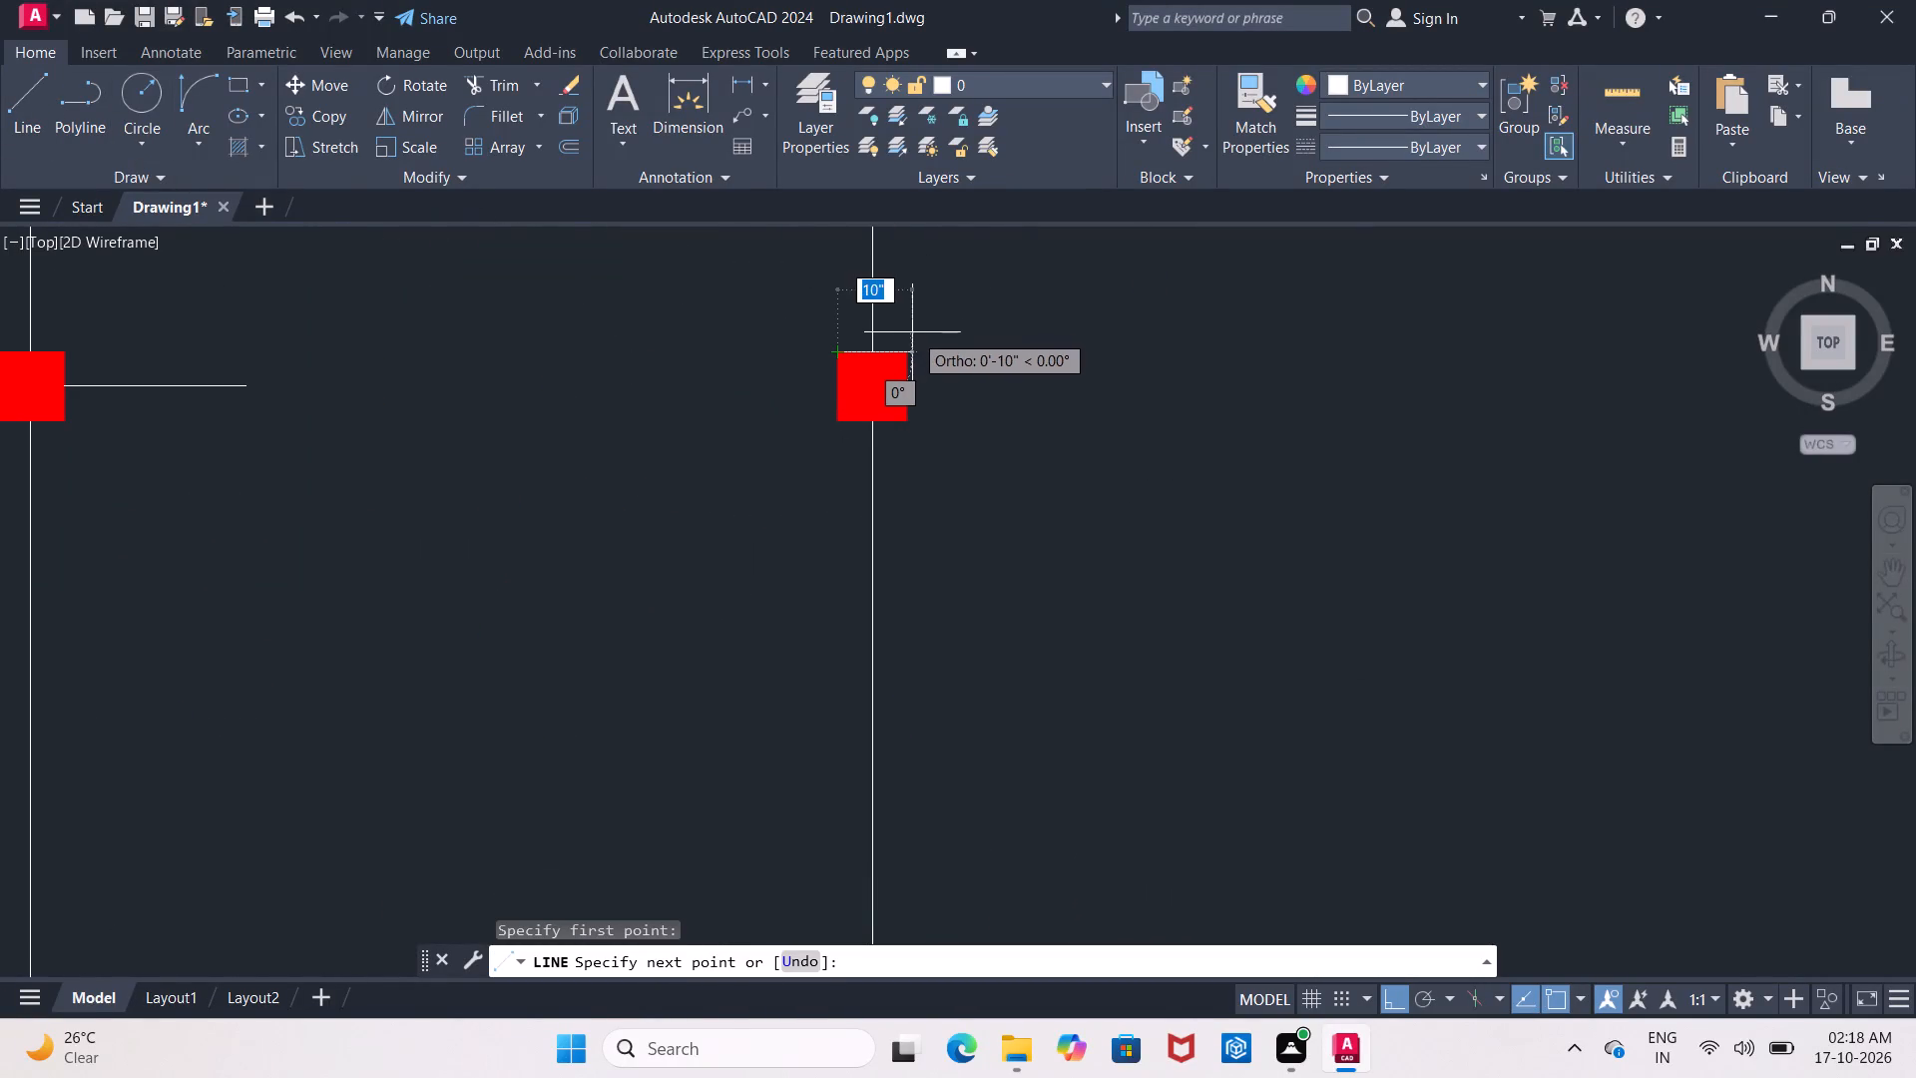
left_click(905, 348)
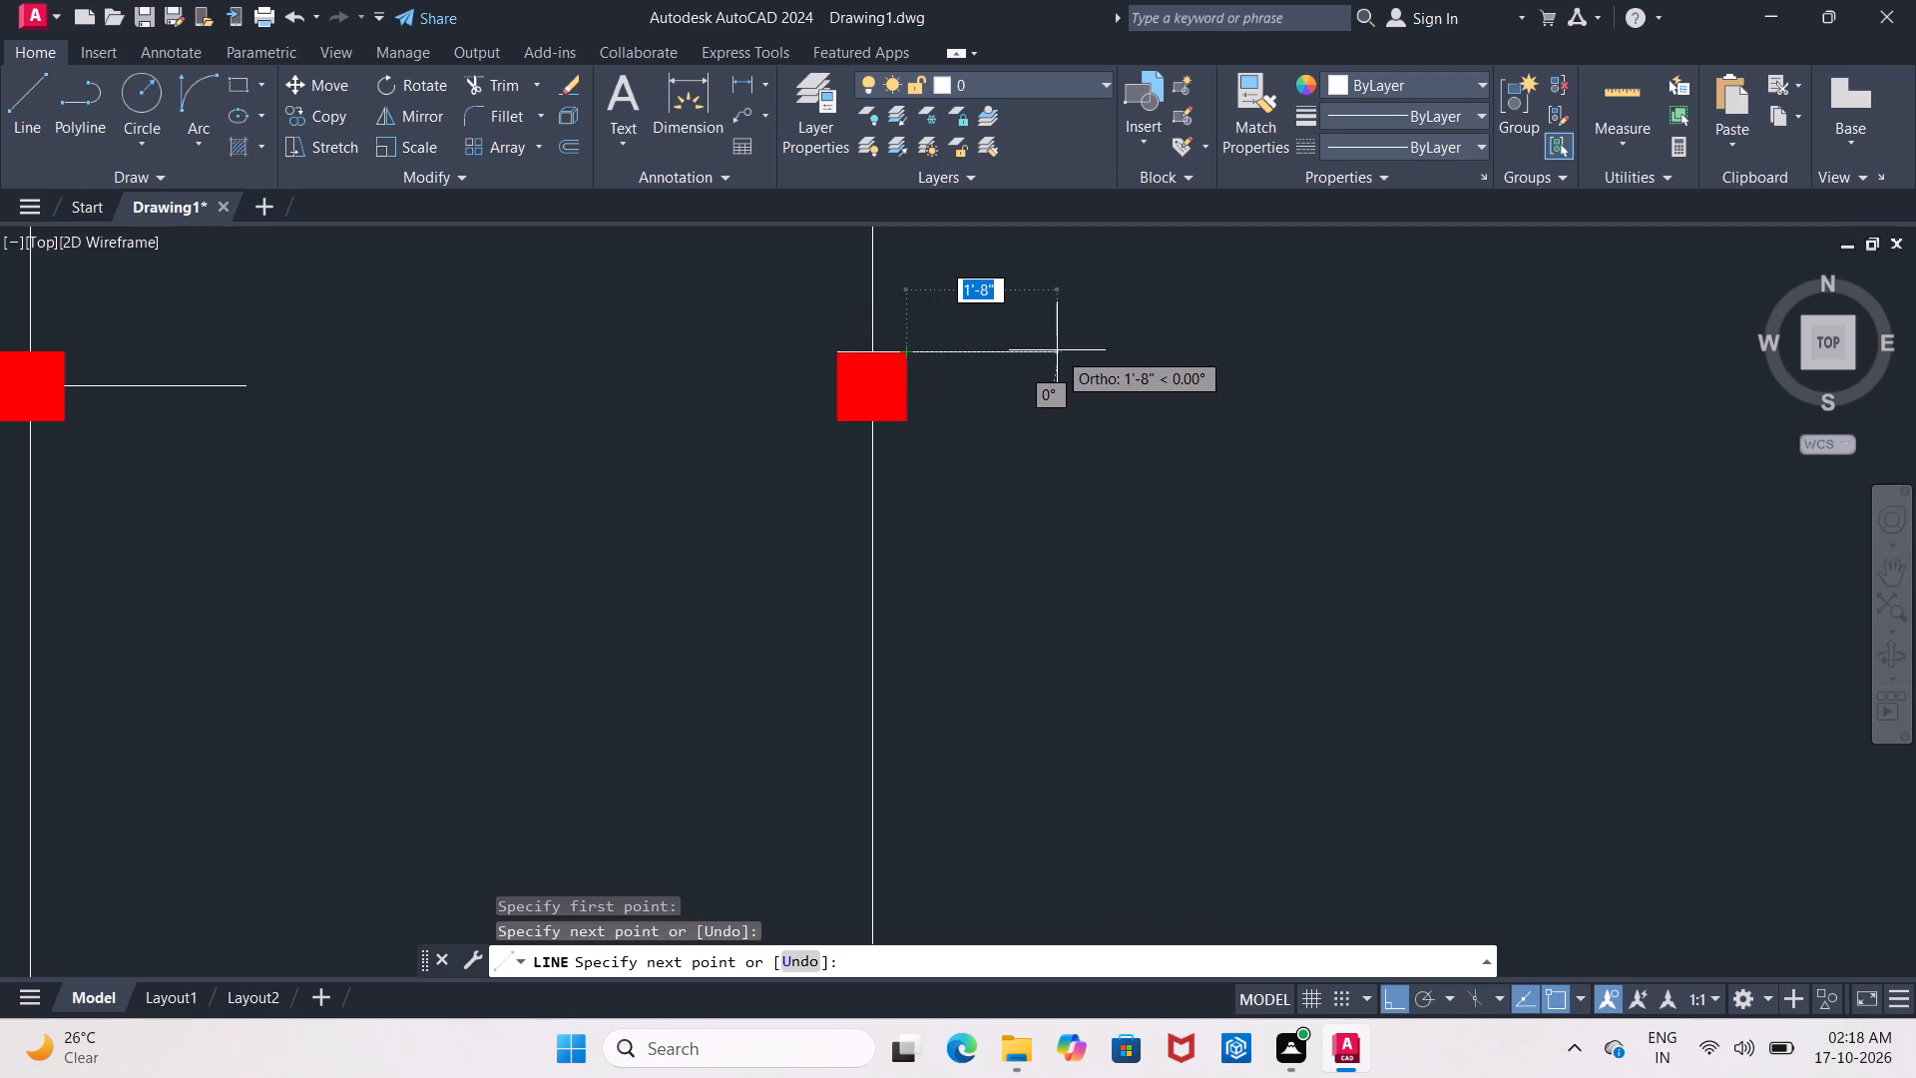
key("Escape")
Offset the helper line 4.5" downward to form a horizontal centre line through that right-hand column.
key("o")
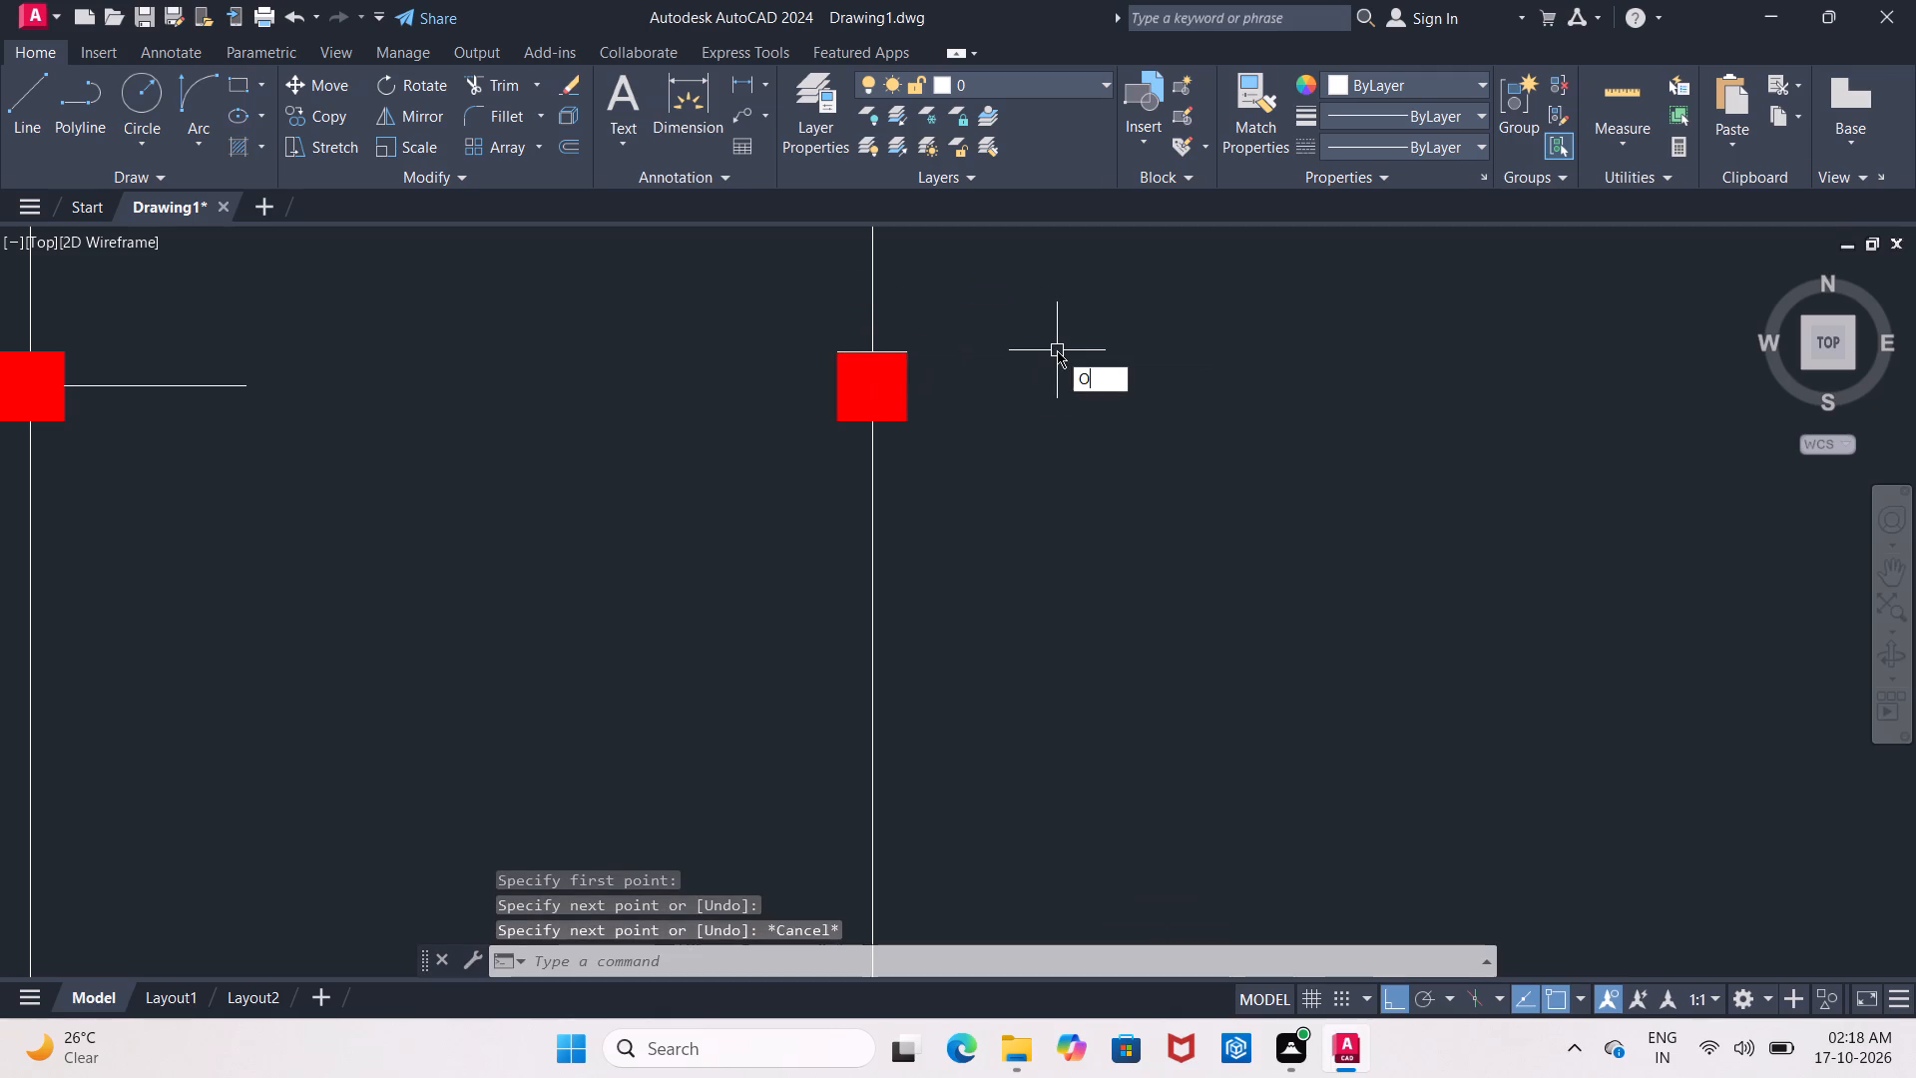
key("Return")
type("4.5\"")
key("Return")
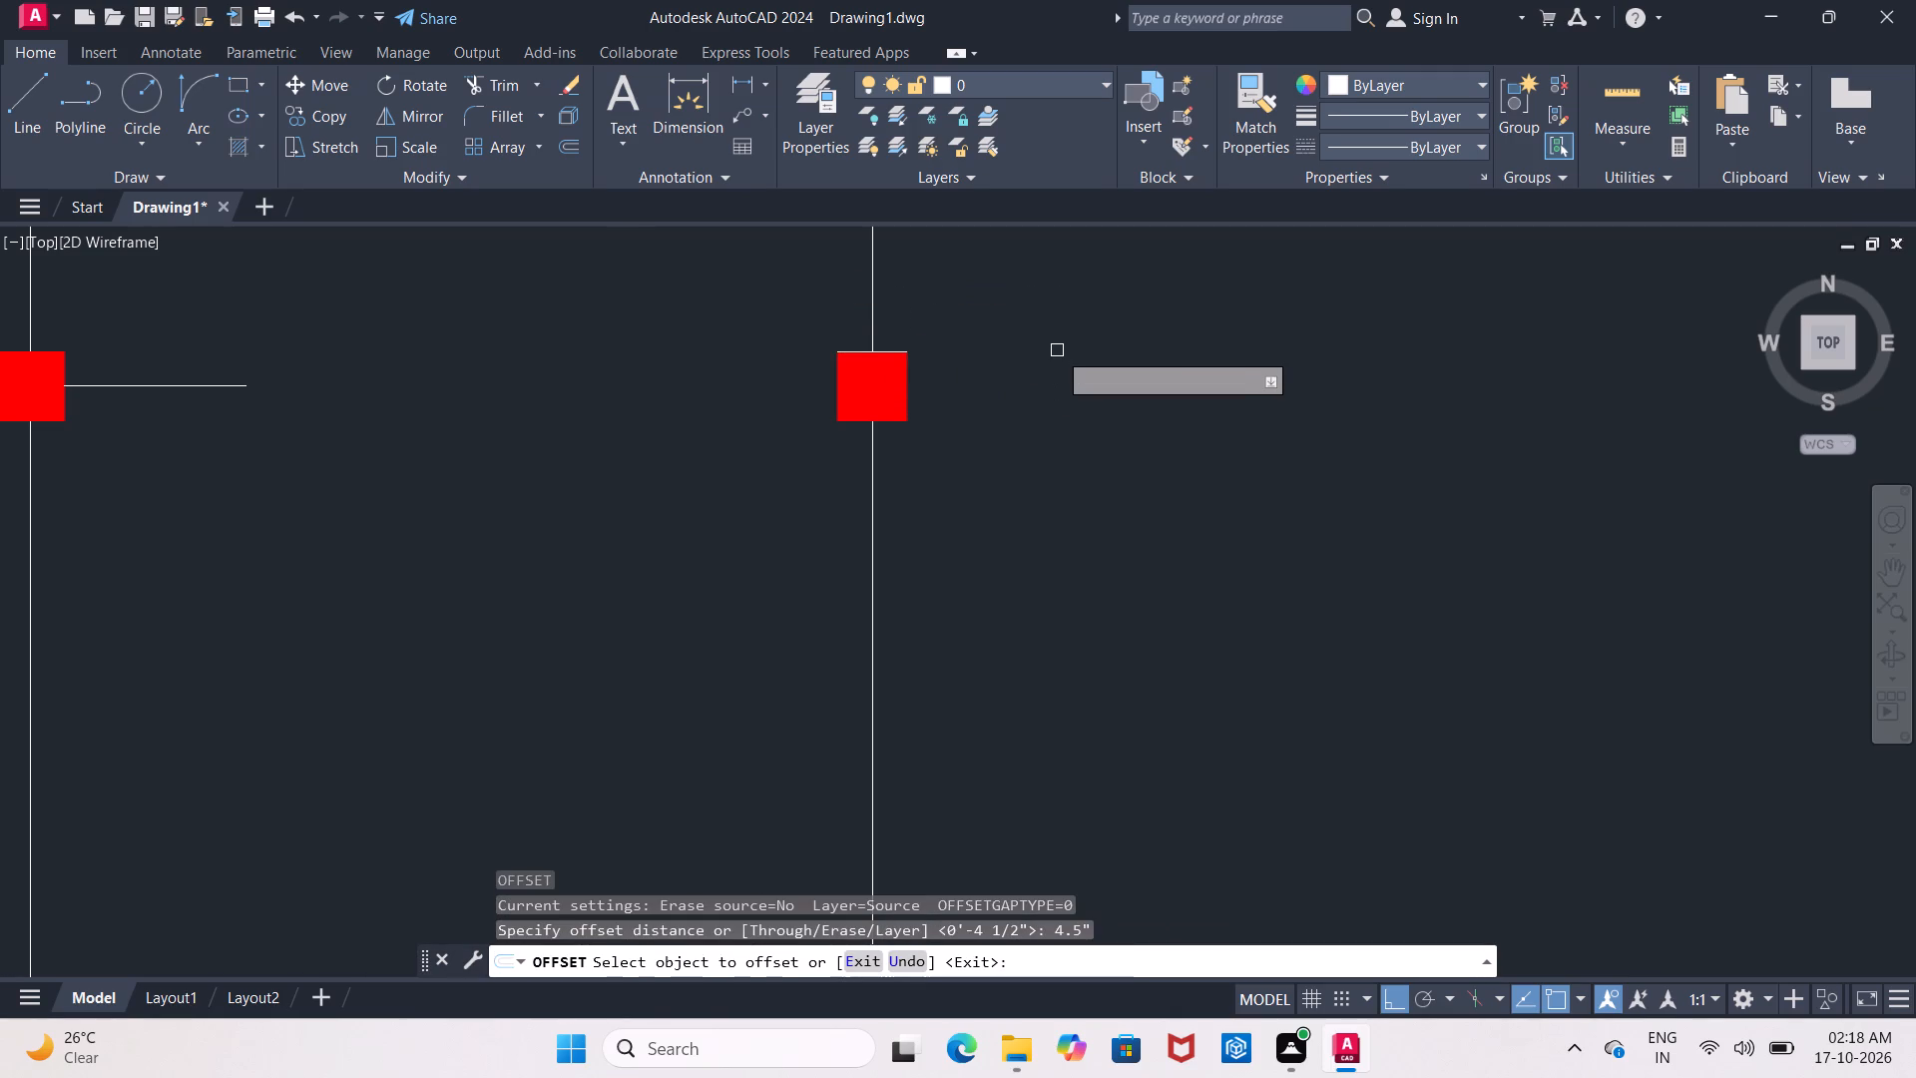
left_click(851, 347)
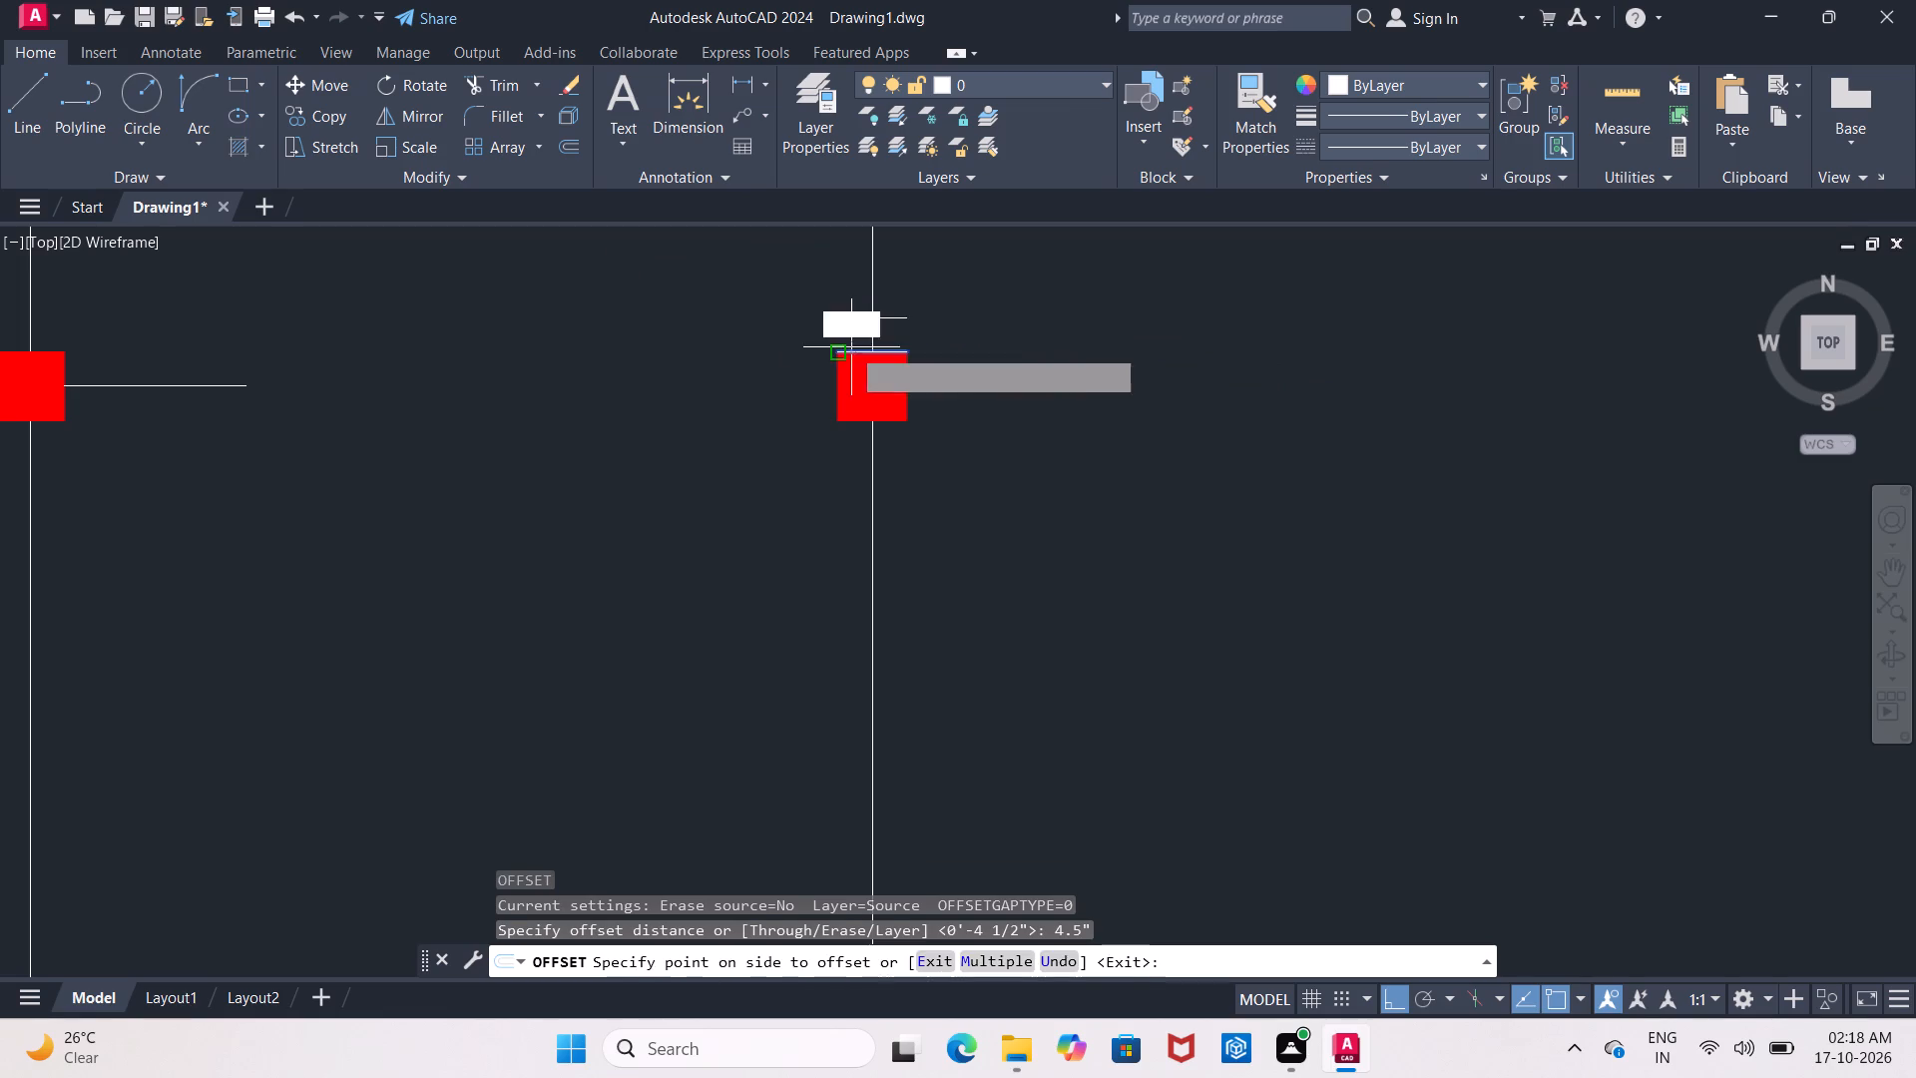
left_click(860, 438)
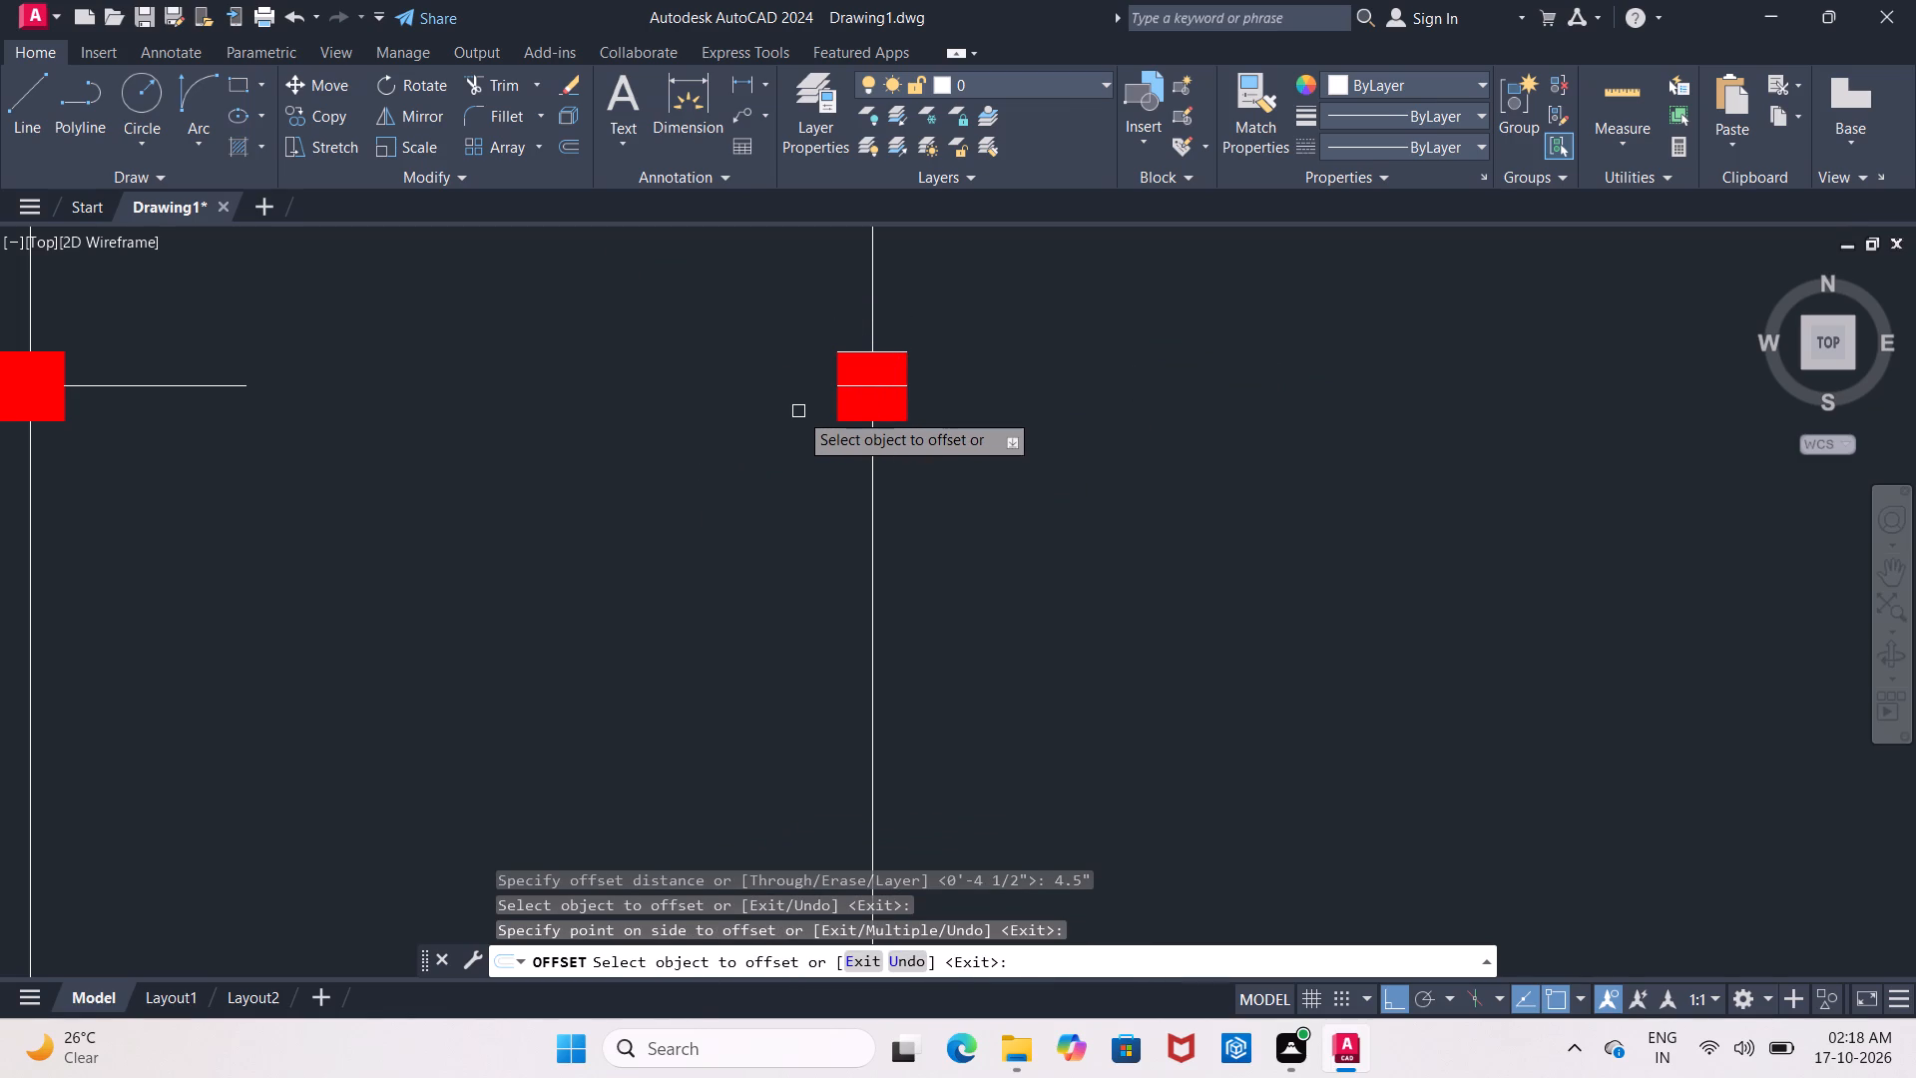
key("Escape")
Erase the helper line along the right-hand column's top edge.
left_click(888, 351)
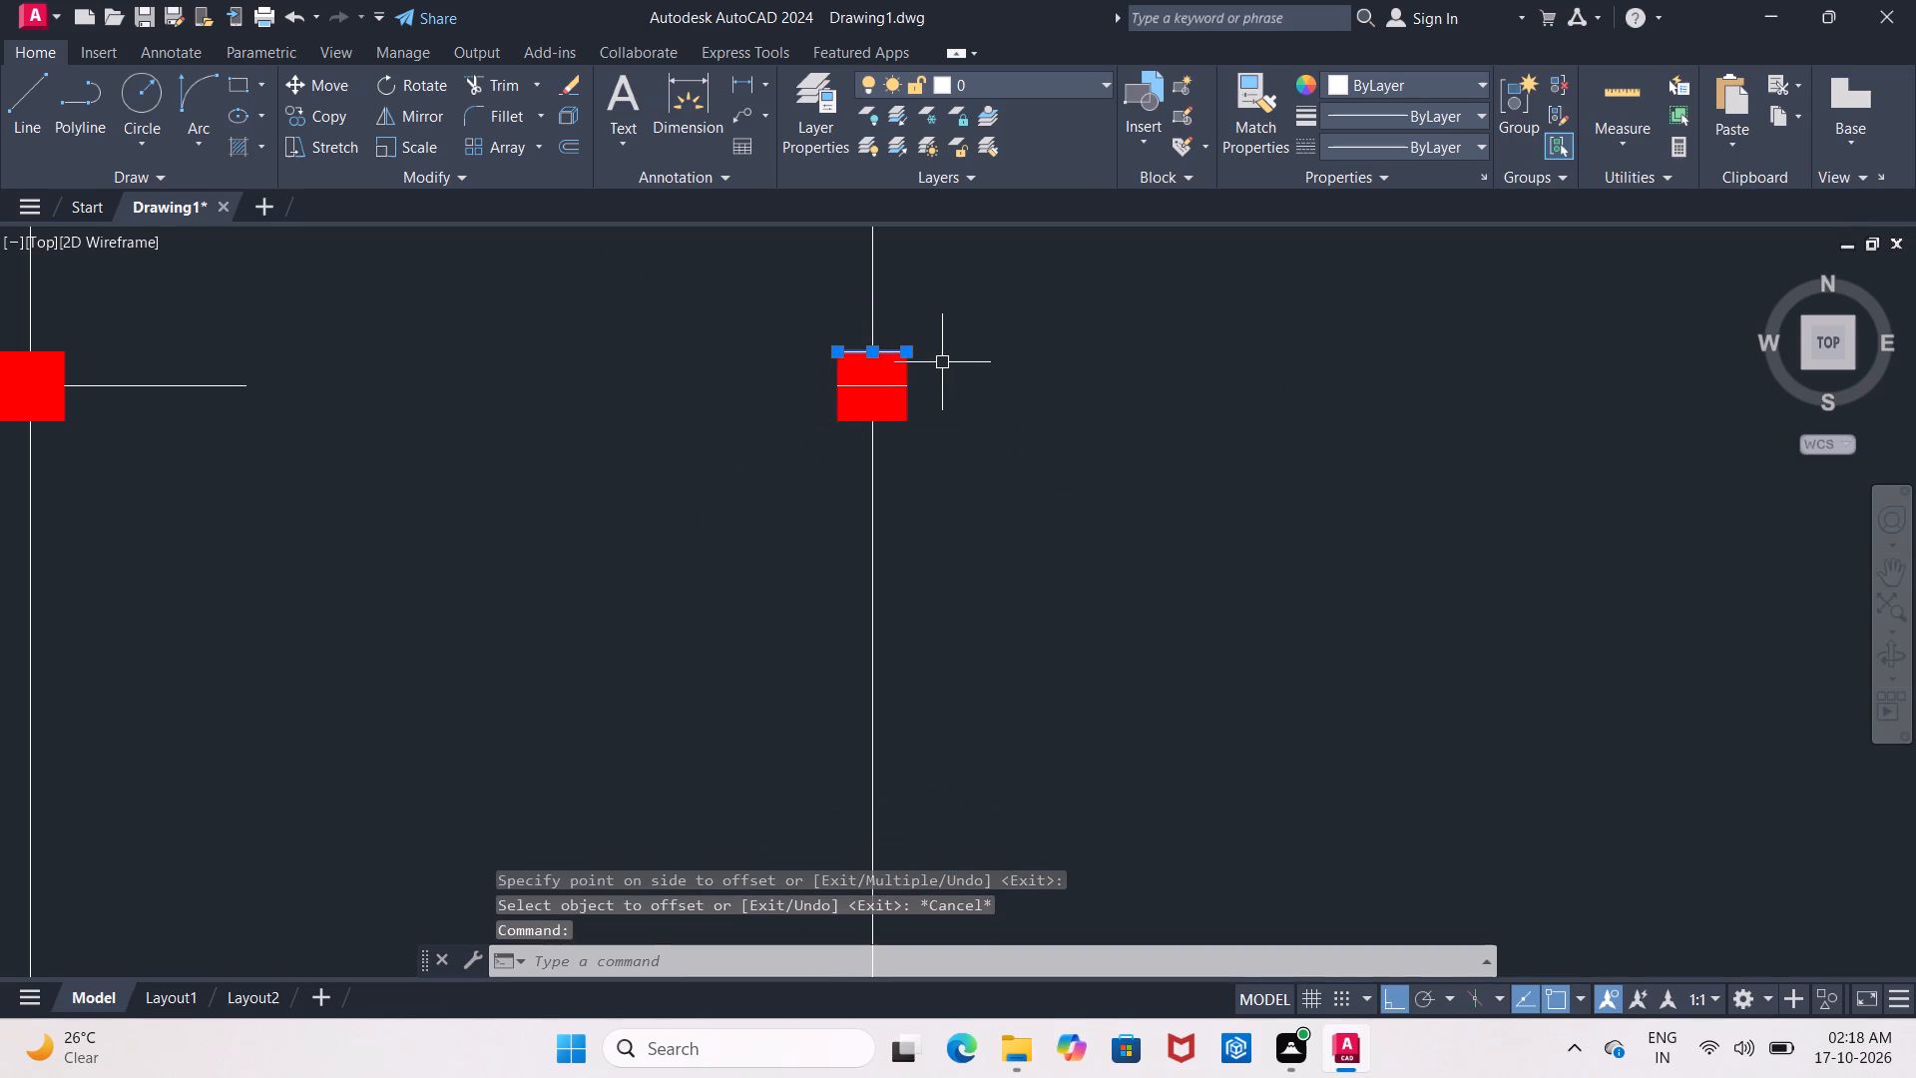
key("Delete")
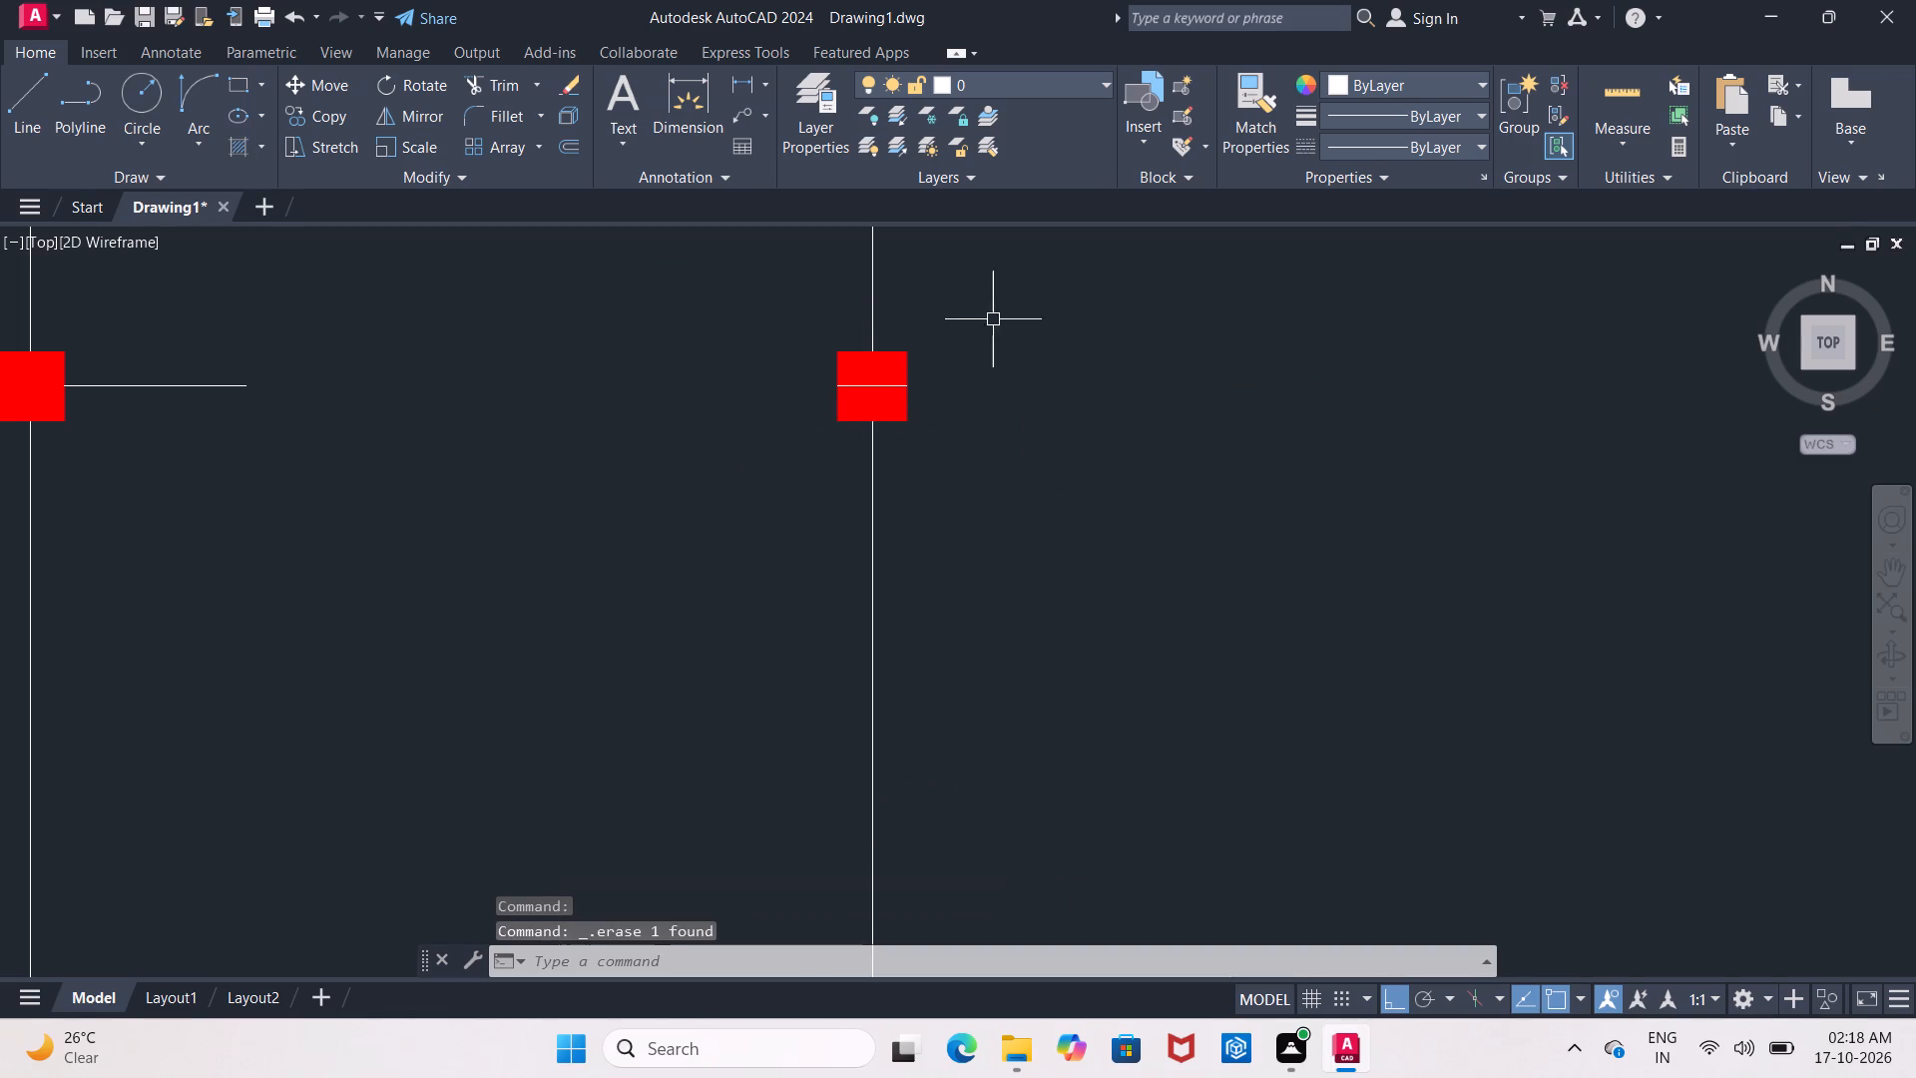
Stretch both ends of the right-hand column's short horizontal centre line outward by 2'.
left_click(886, 387)
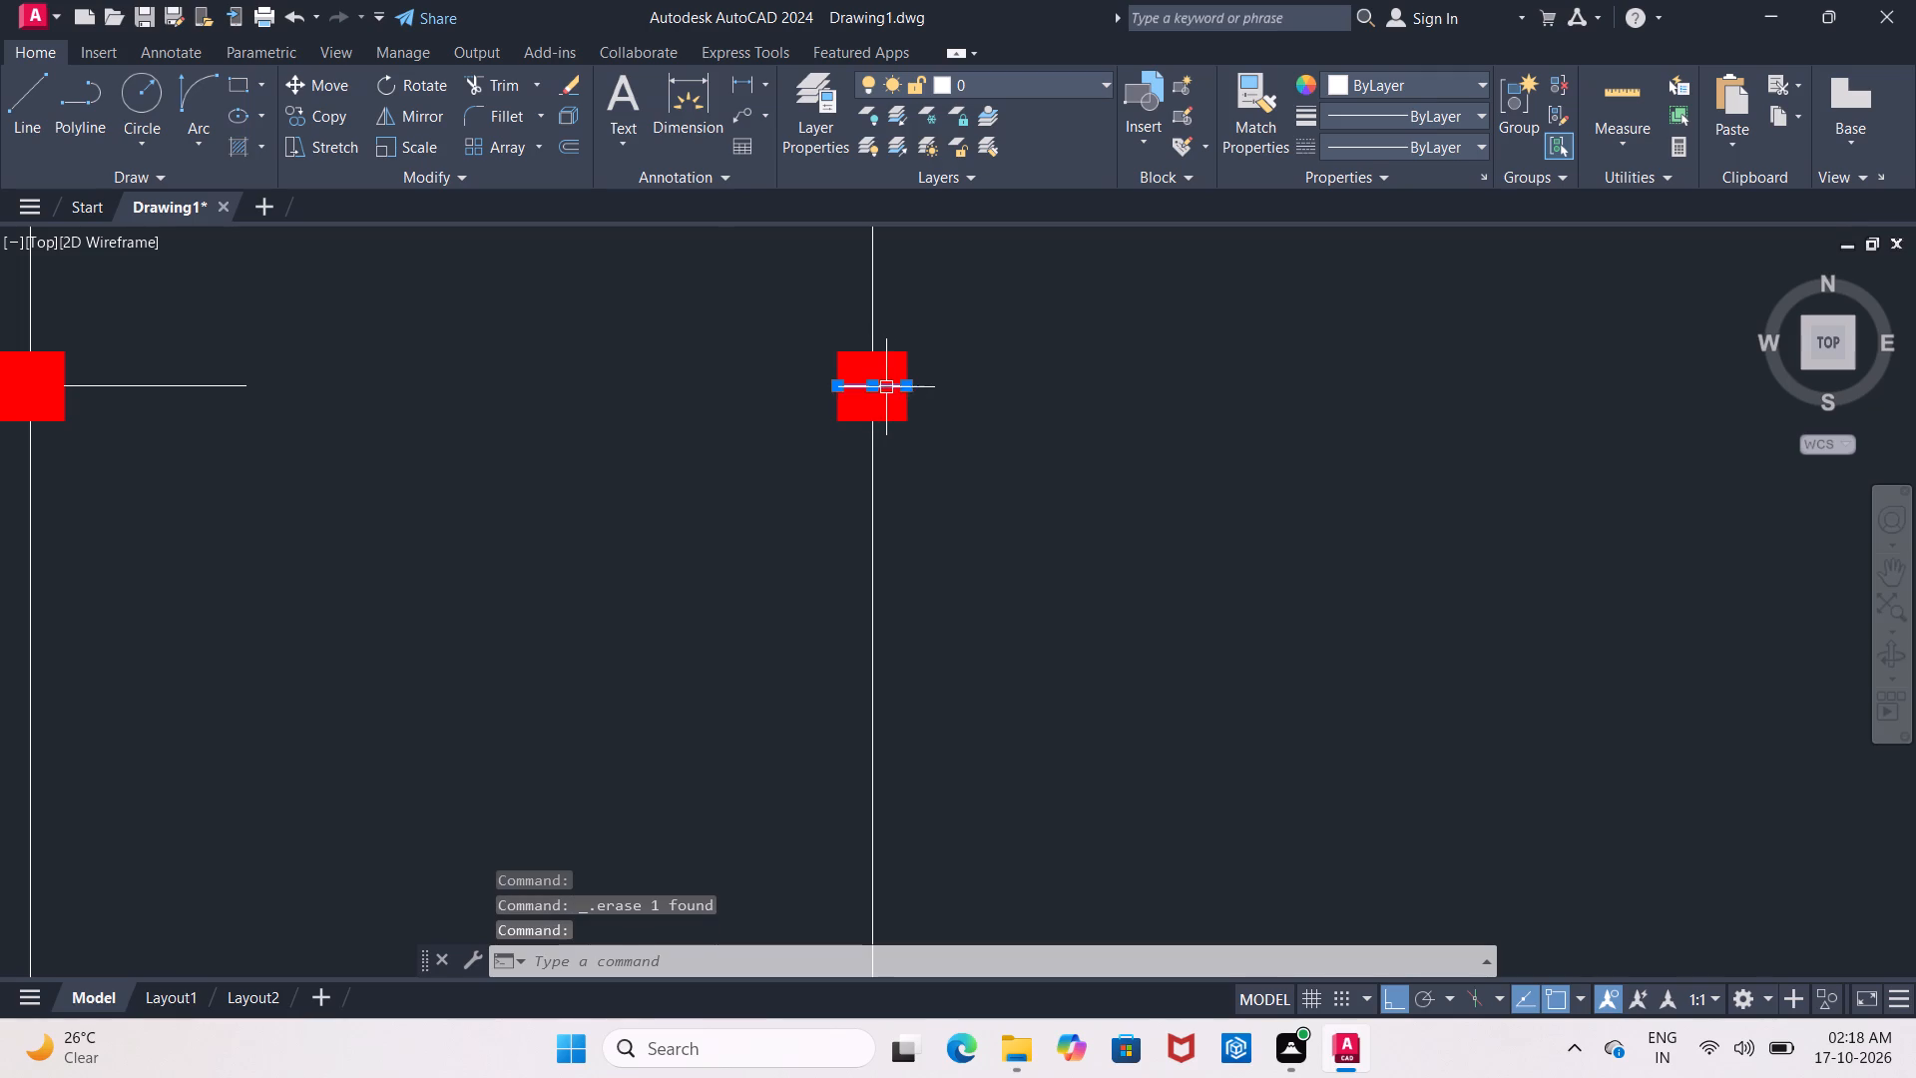
left_click(907, 386)
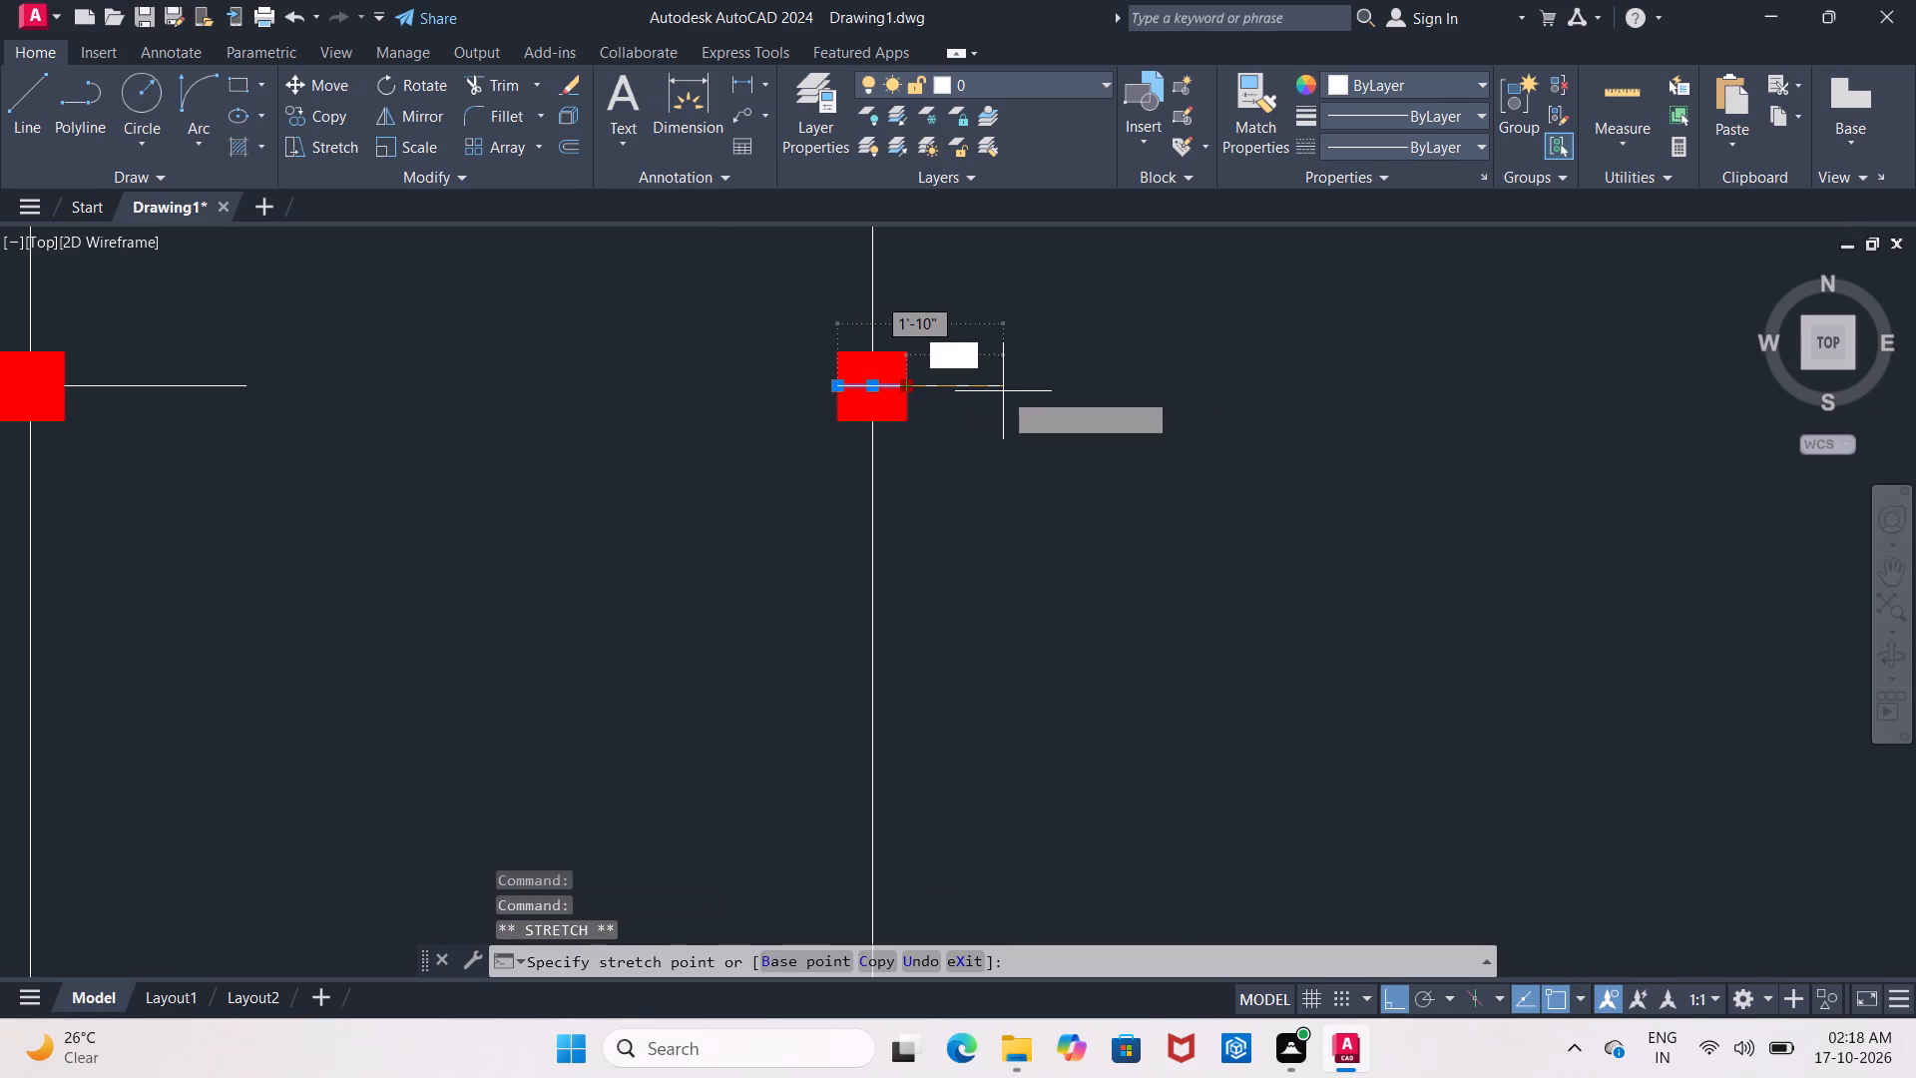
type("2'")
key("Return")
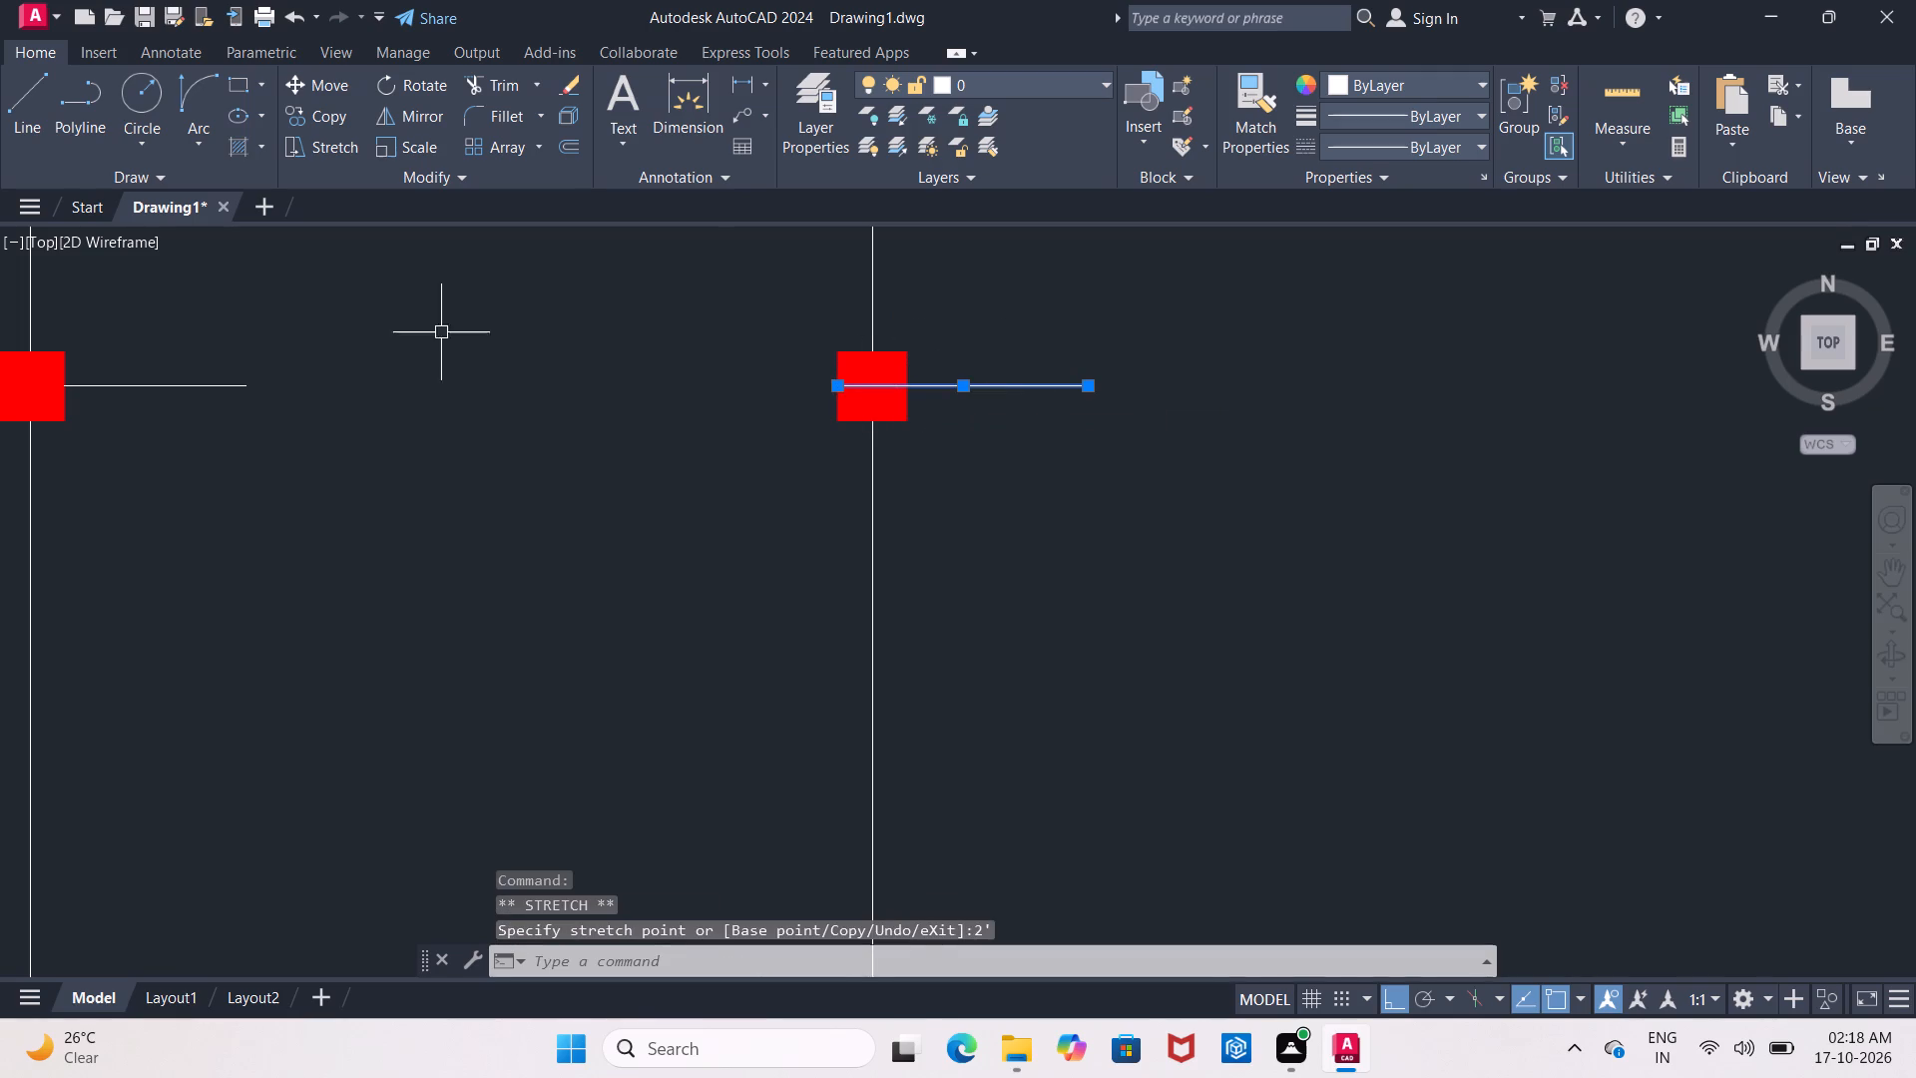
left_click(840, 388)
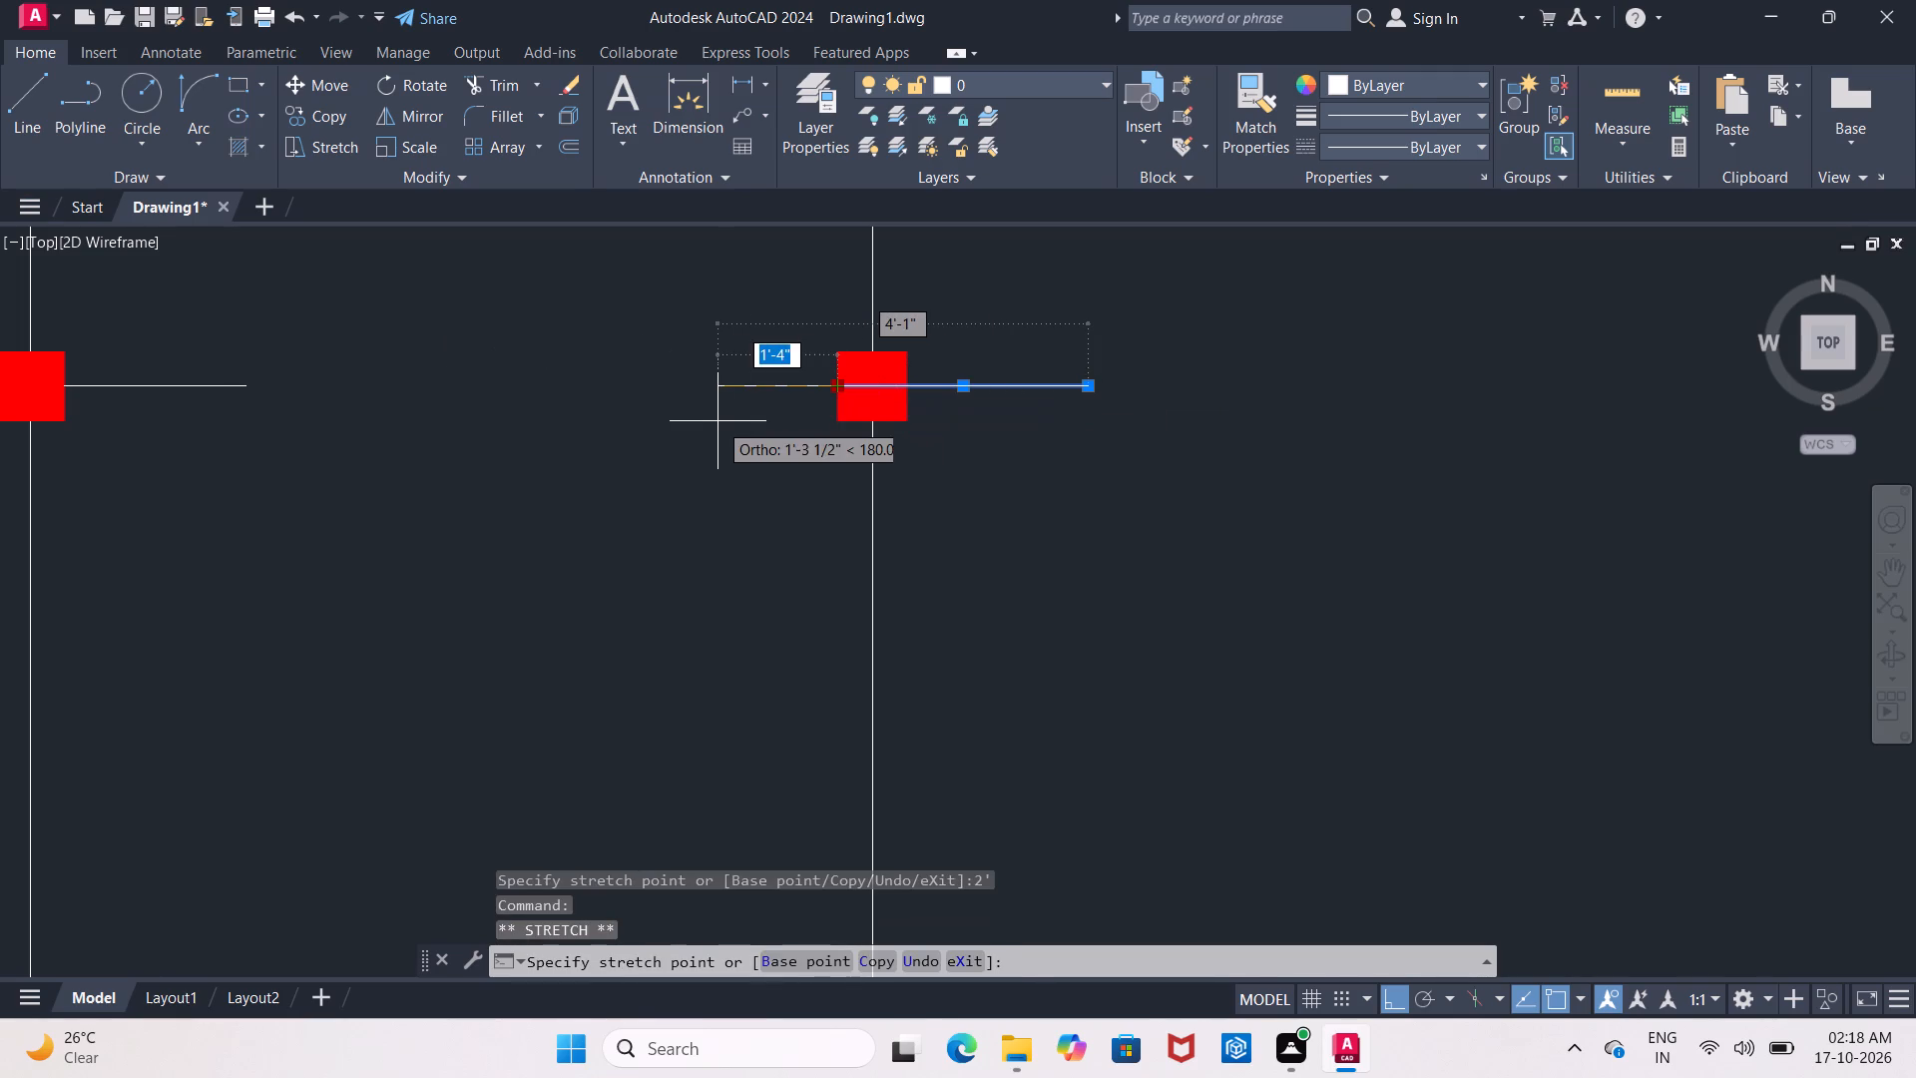
type("2'")
key("Return")
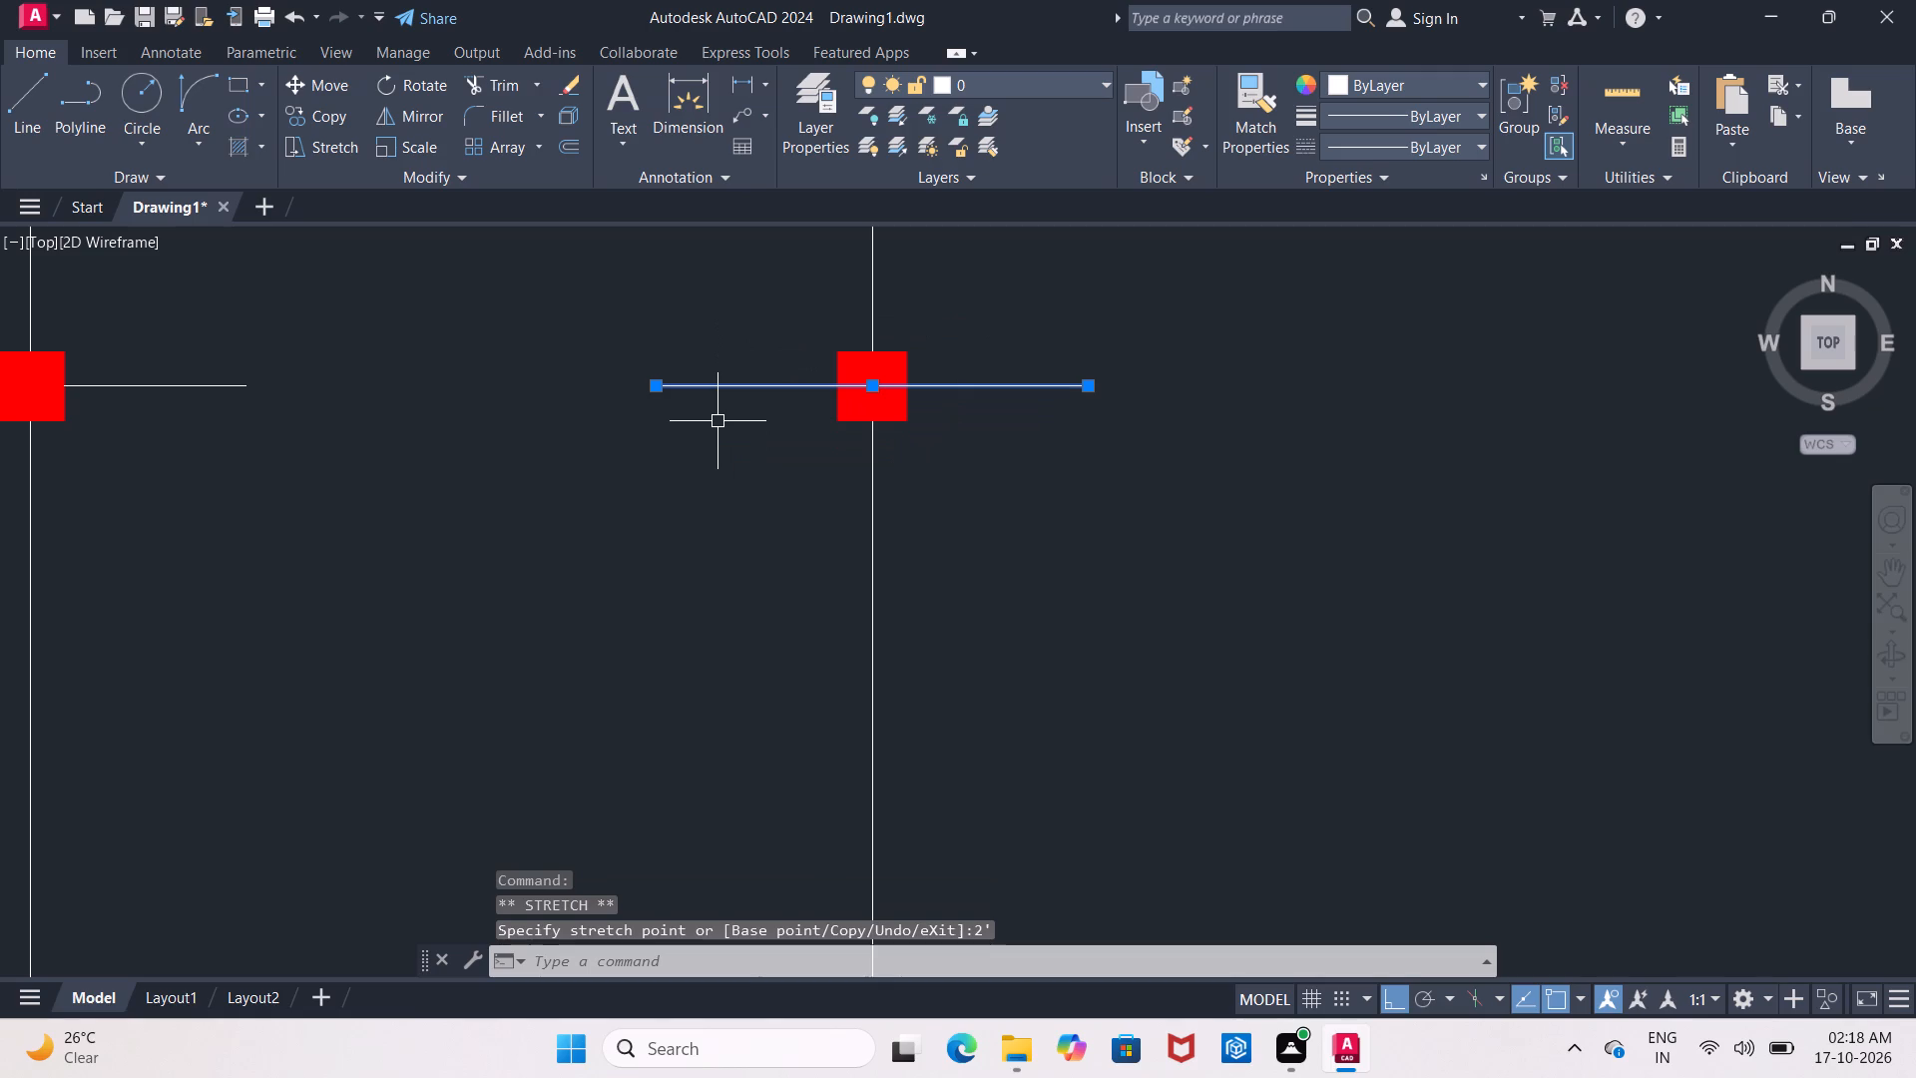
key("Escape")
Stretch the top end of the right-hand vertical centre line upward past the horizontal line above the top row of columns.
scroll(731, 438, "down", 5)
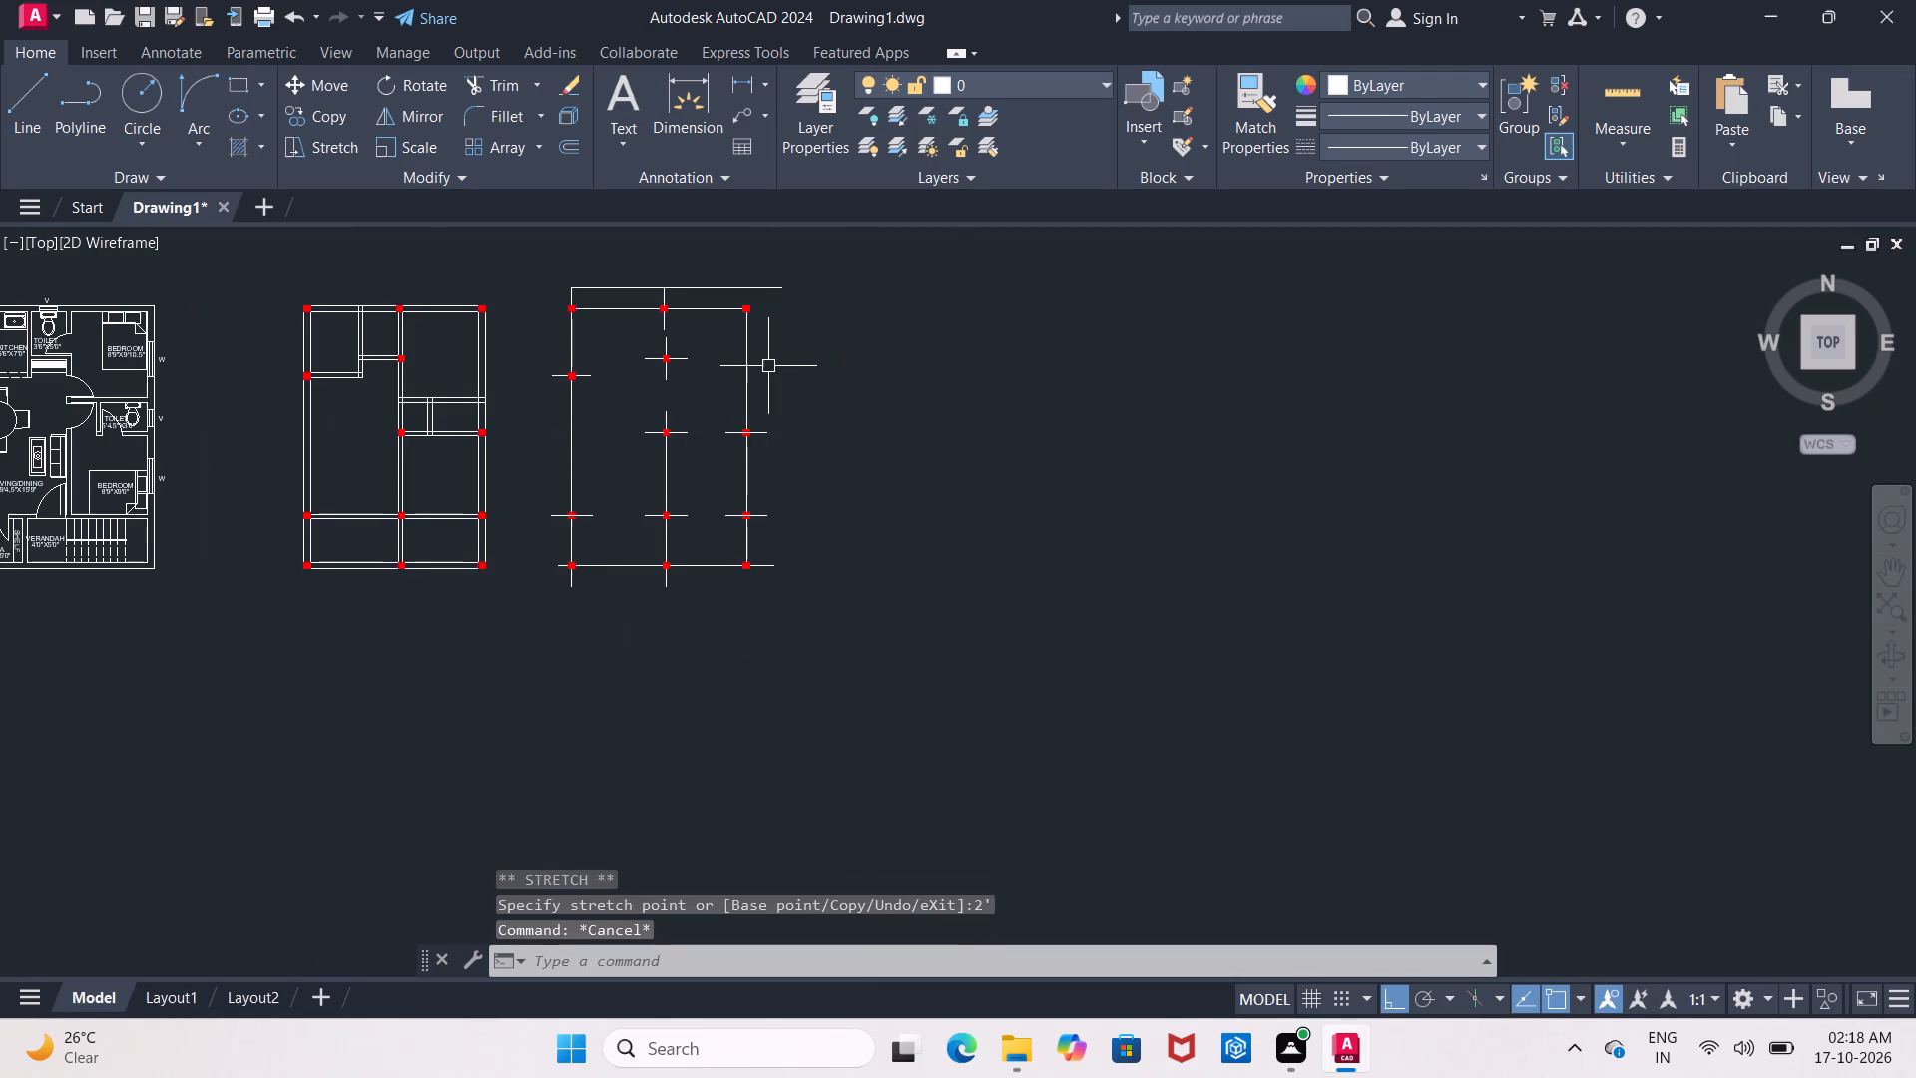
scroll(734, 270, "up", 3)
left_click(746, 525)
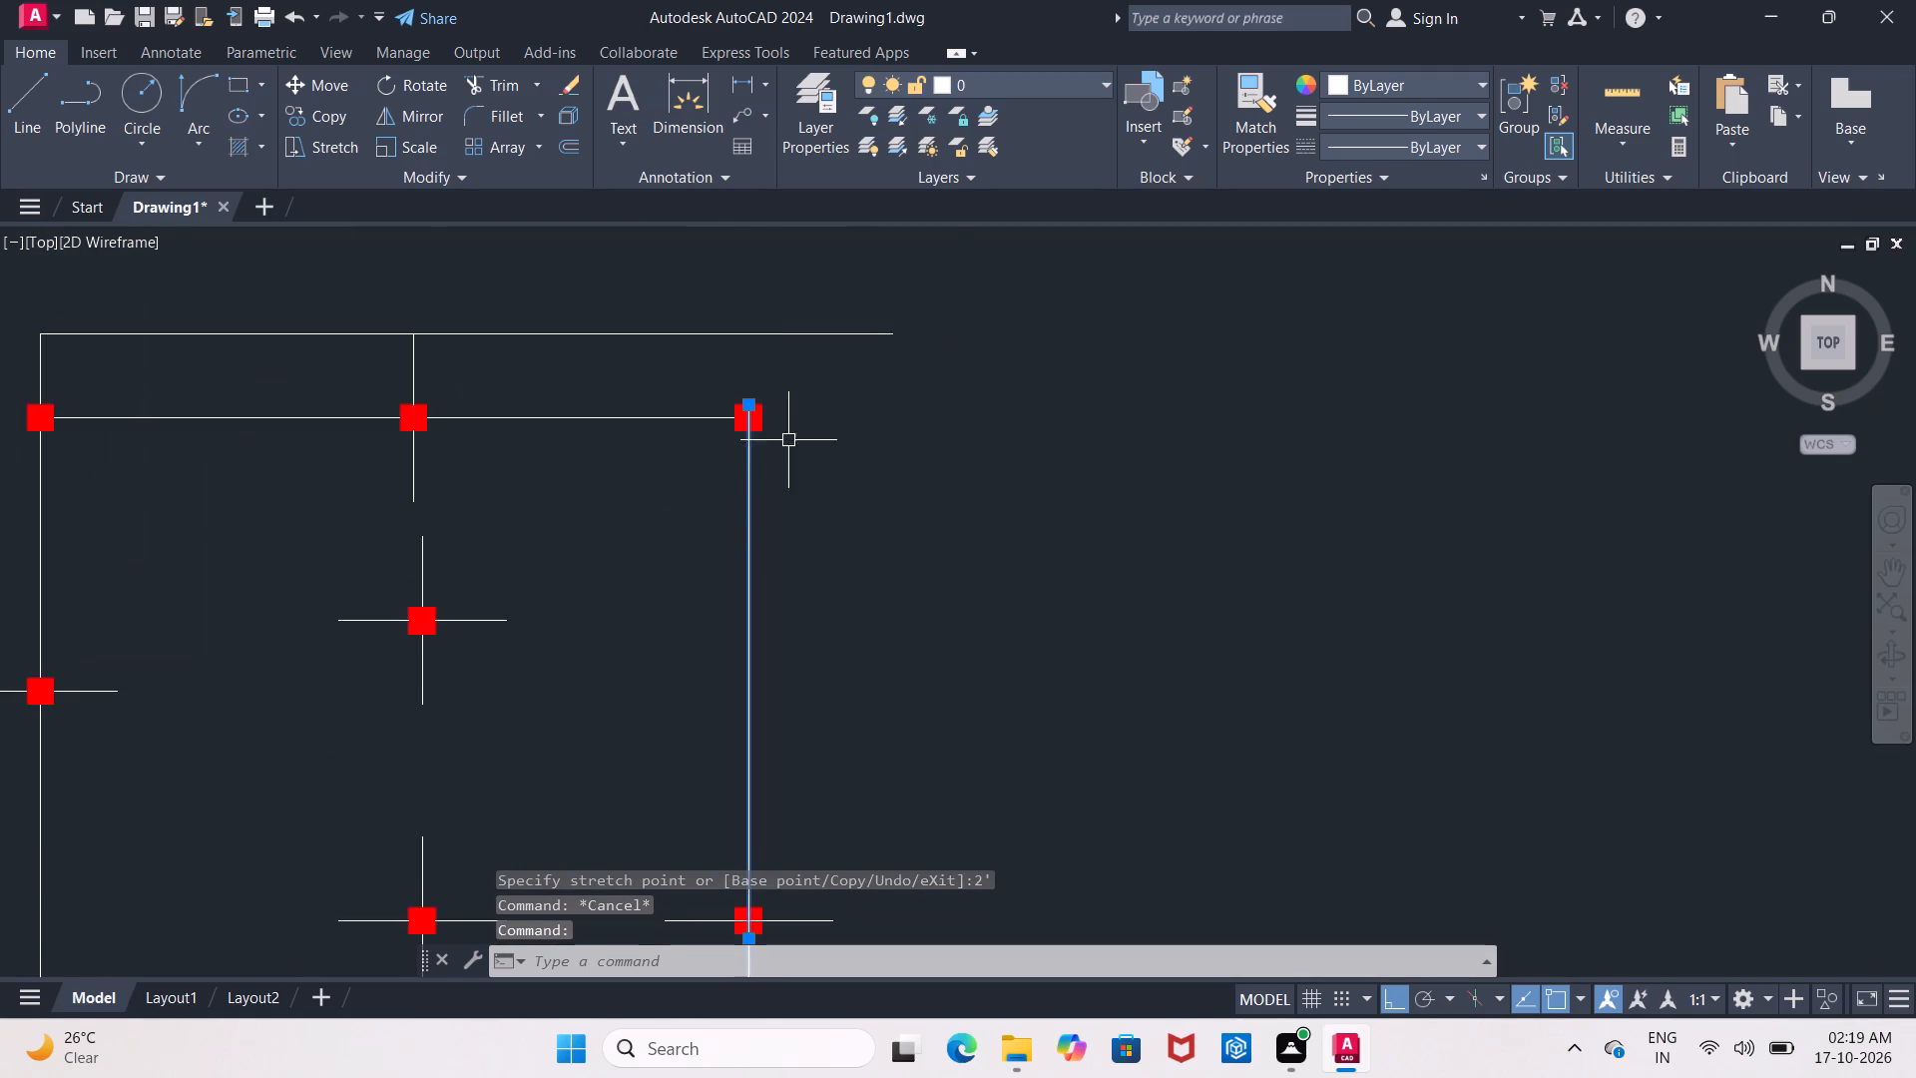
left_click(751, 404)
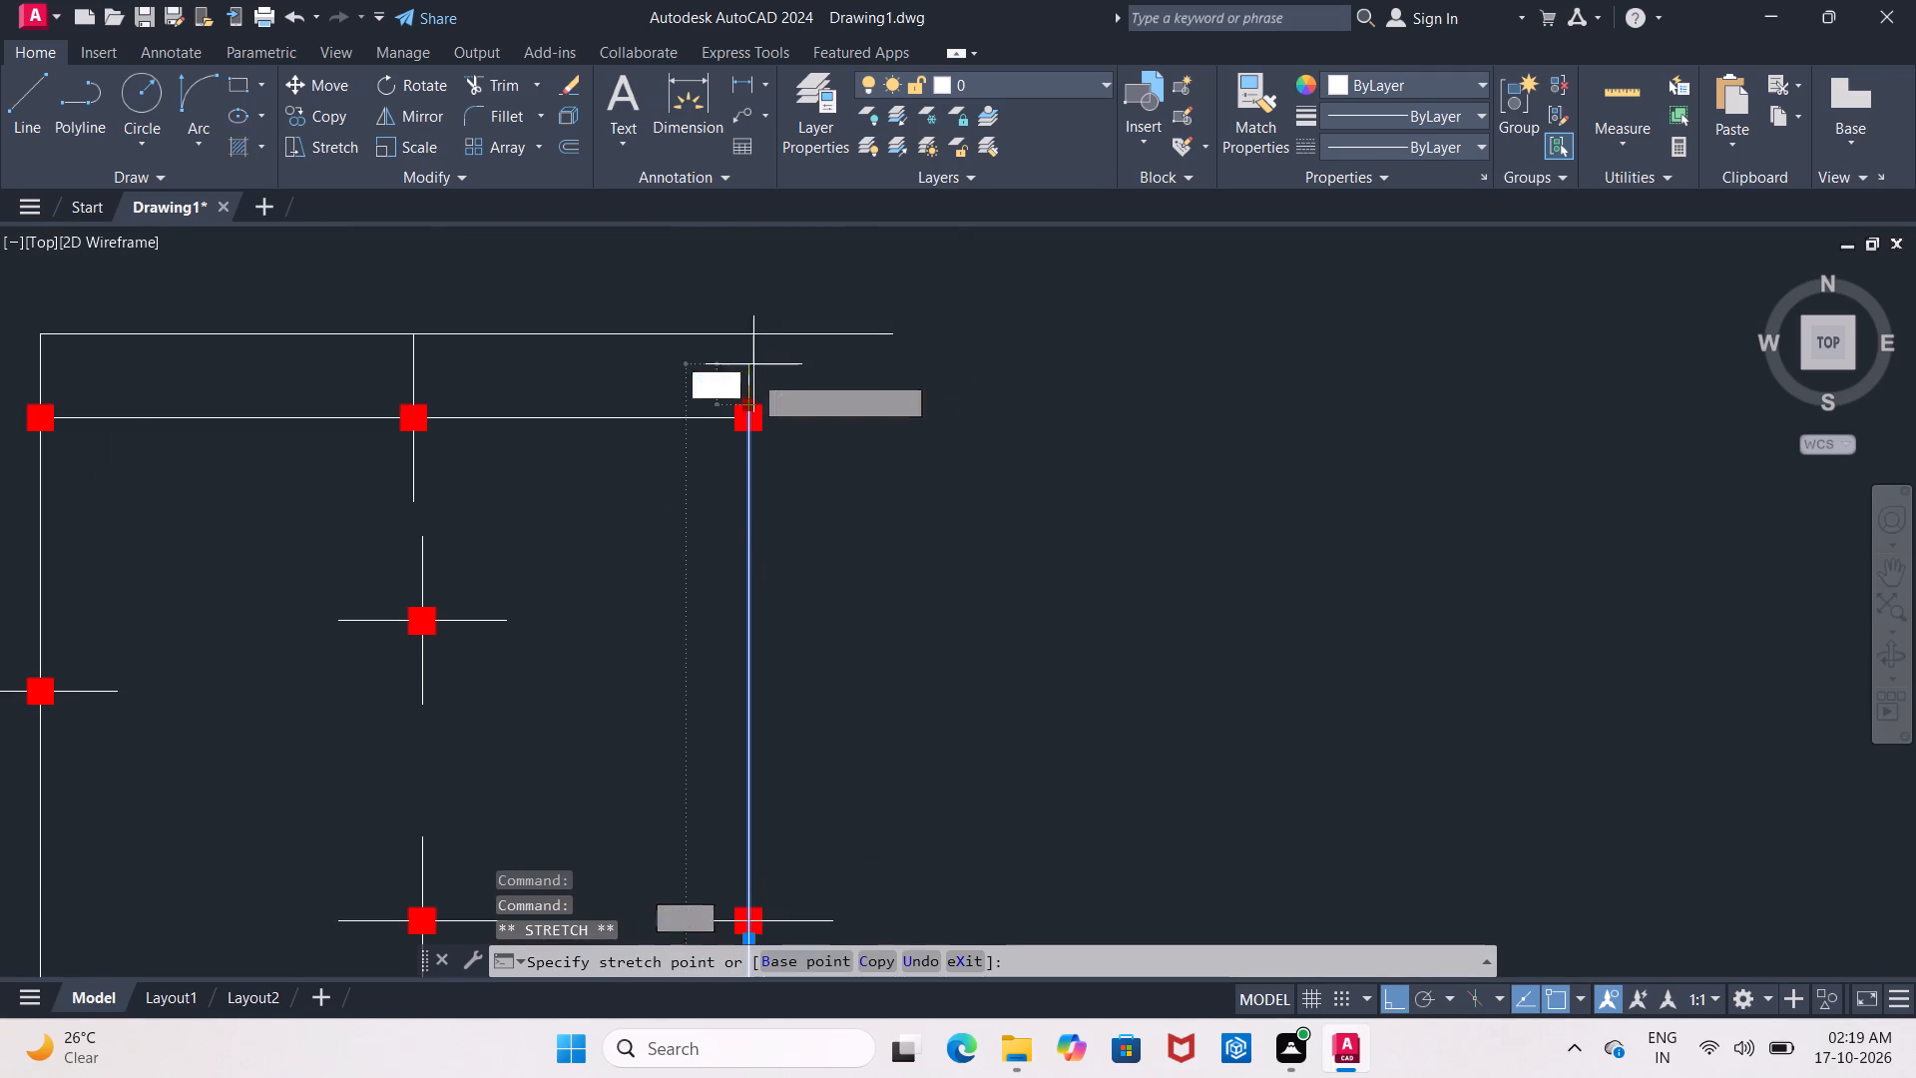
left_click(732, 294)
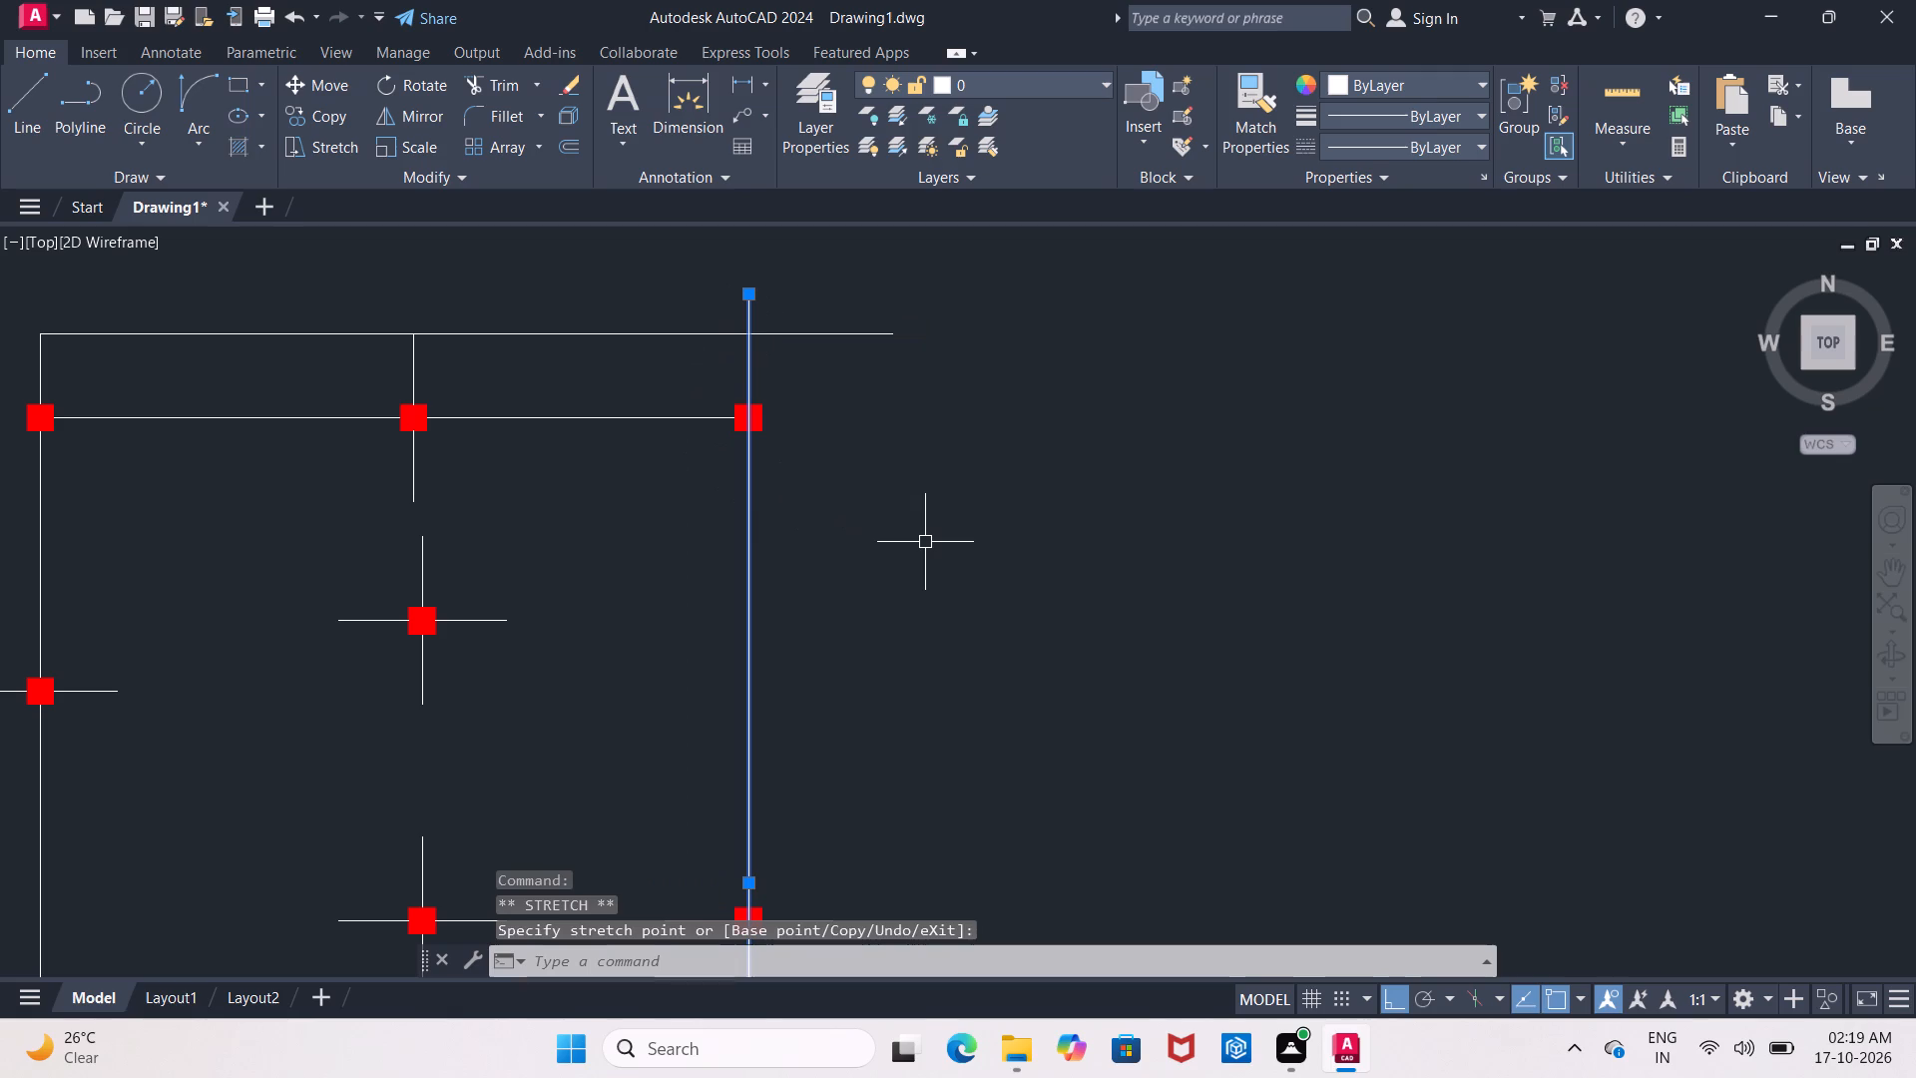
key("Escape")
Trim the right-hand vertical centre line above the horizontal helper line, and trim that helper line back to the middle vertical line.
key("t")
key("r")
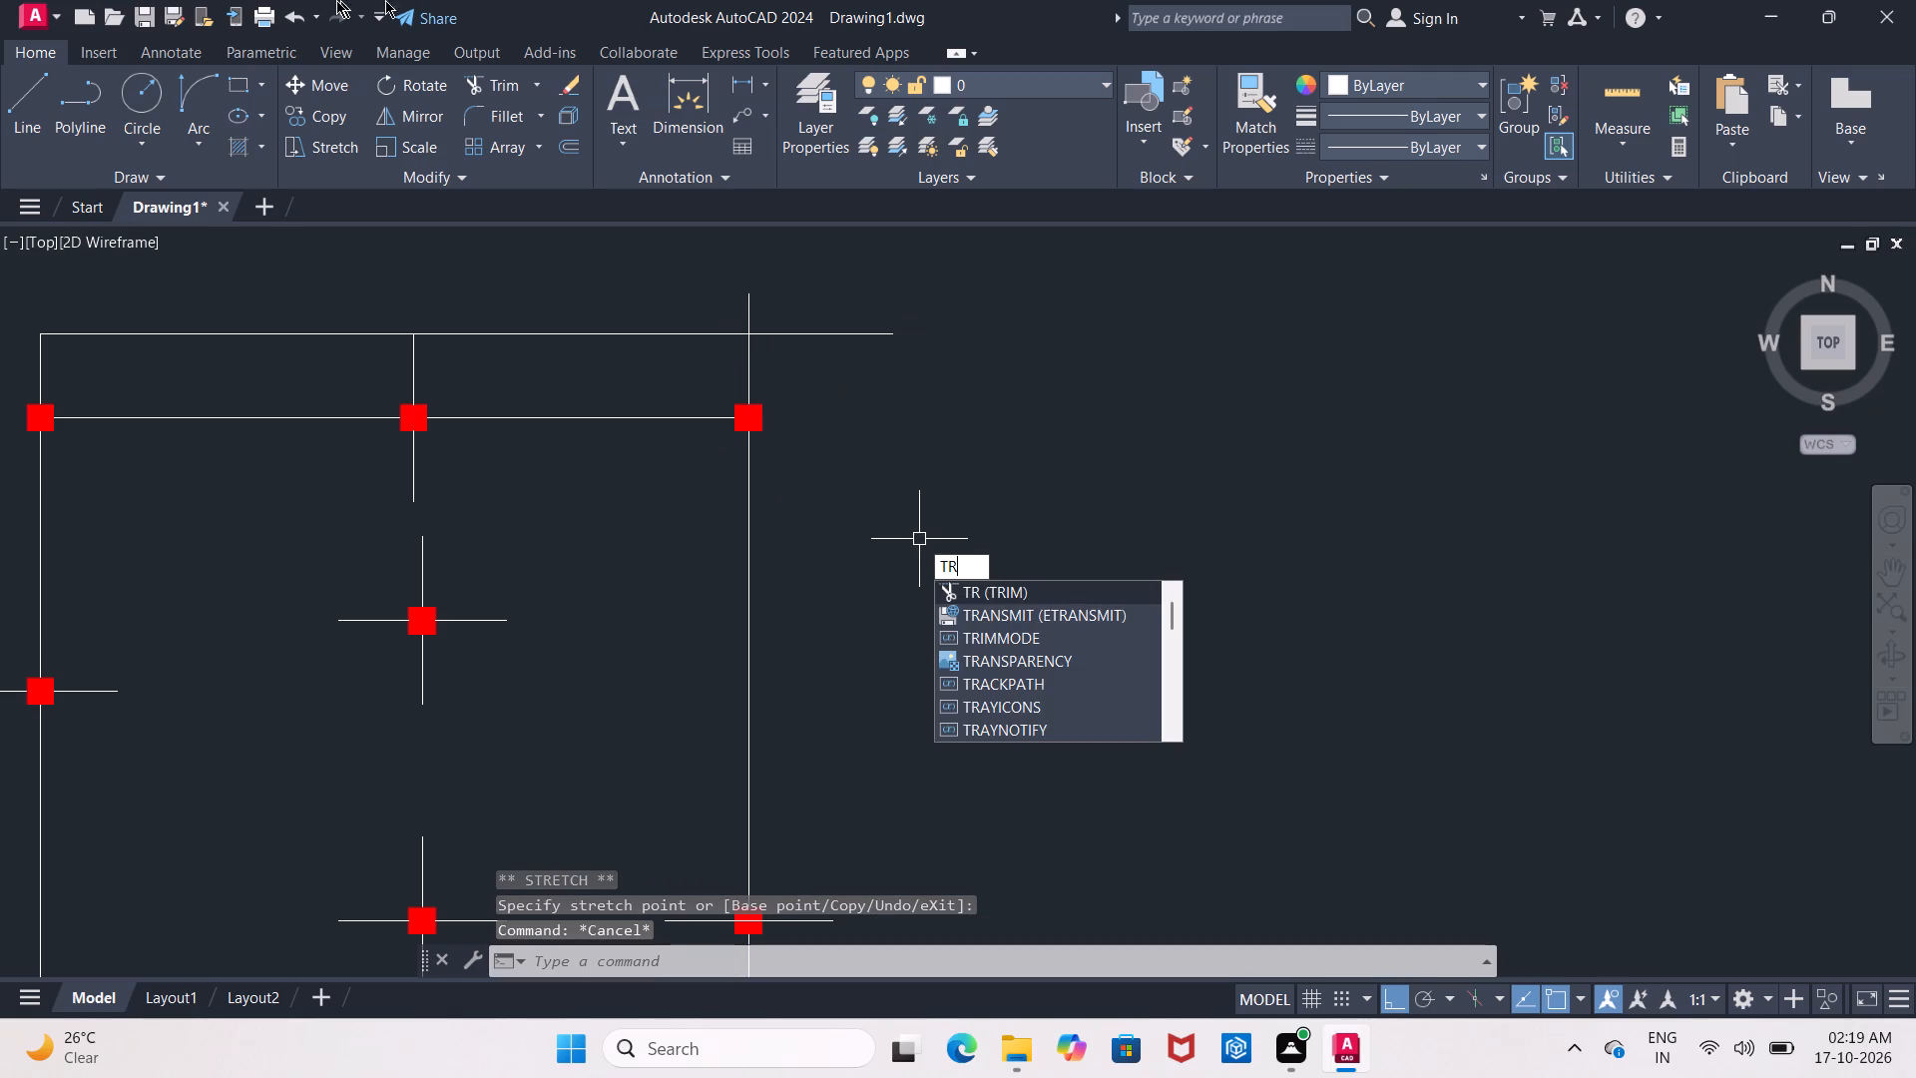
key("Return")
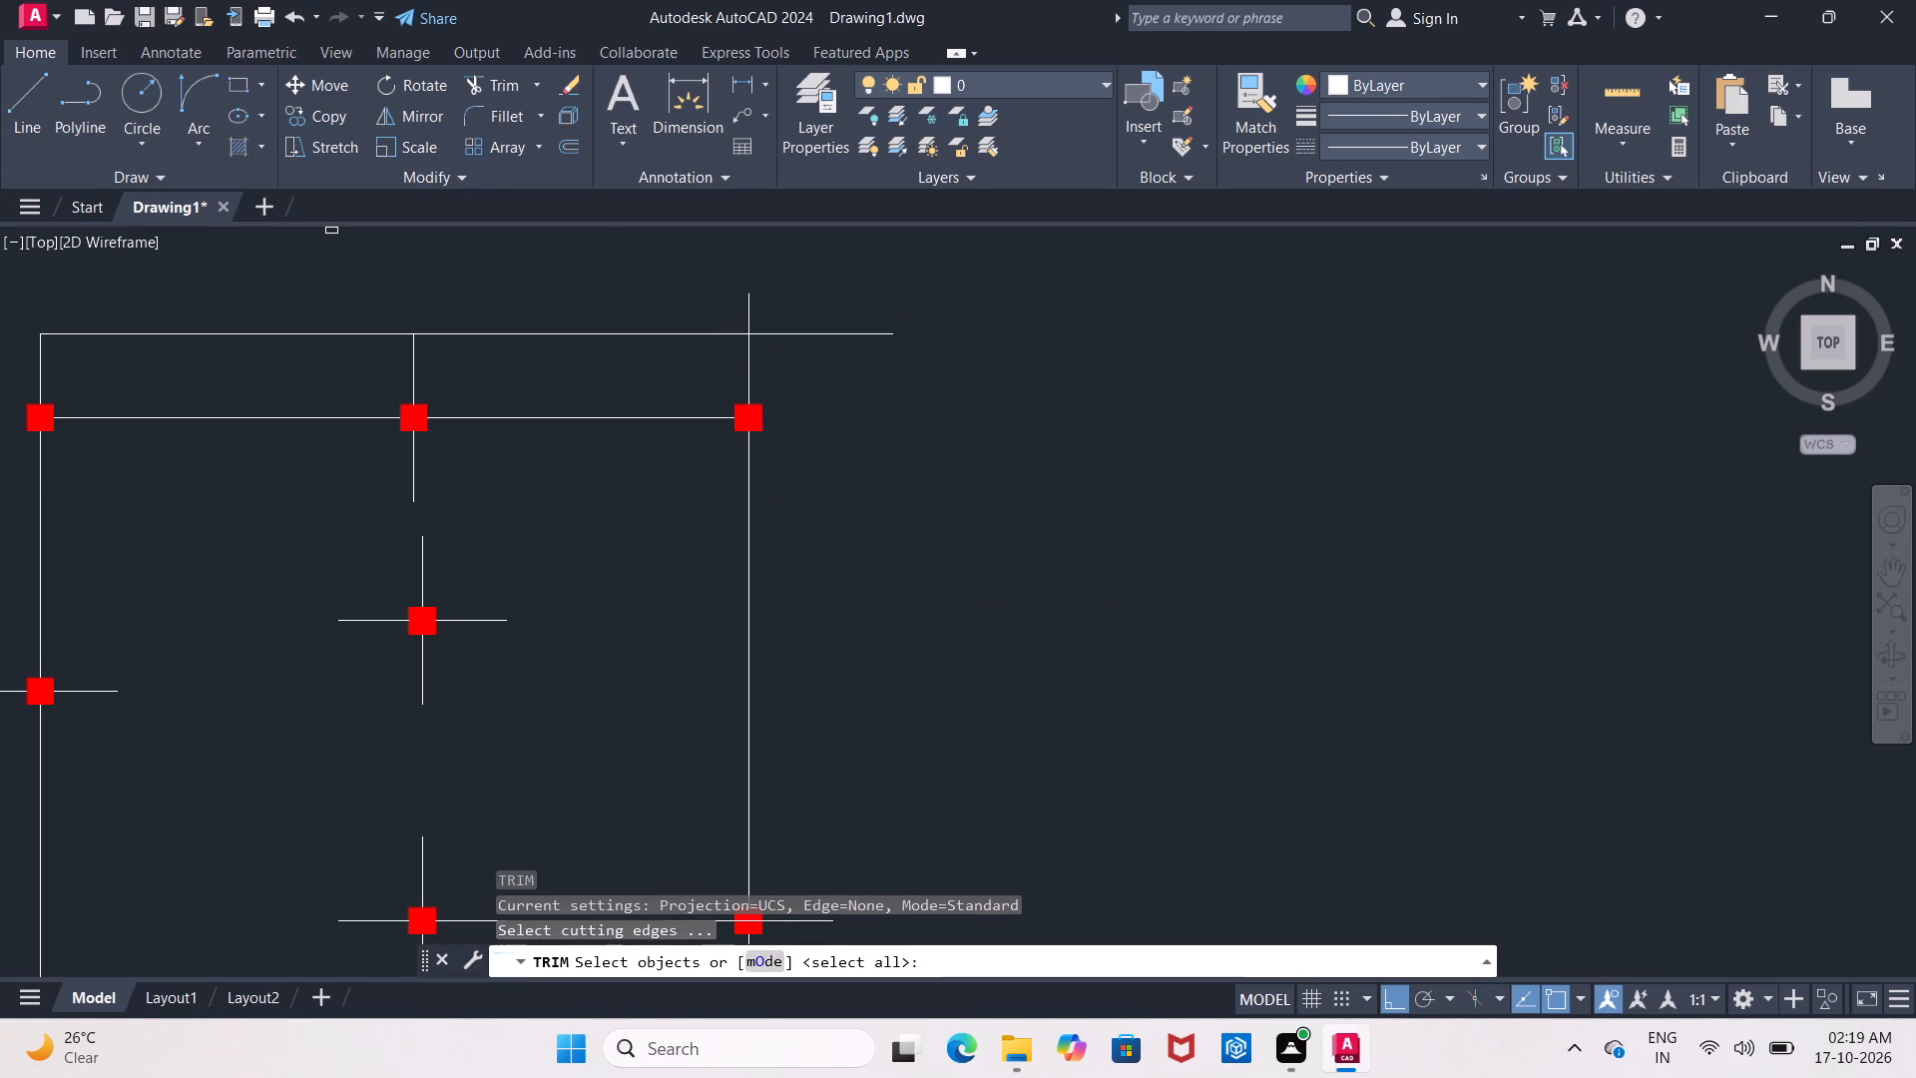
key("Return")
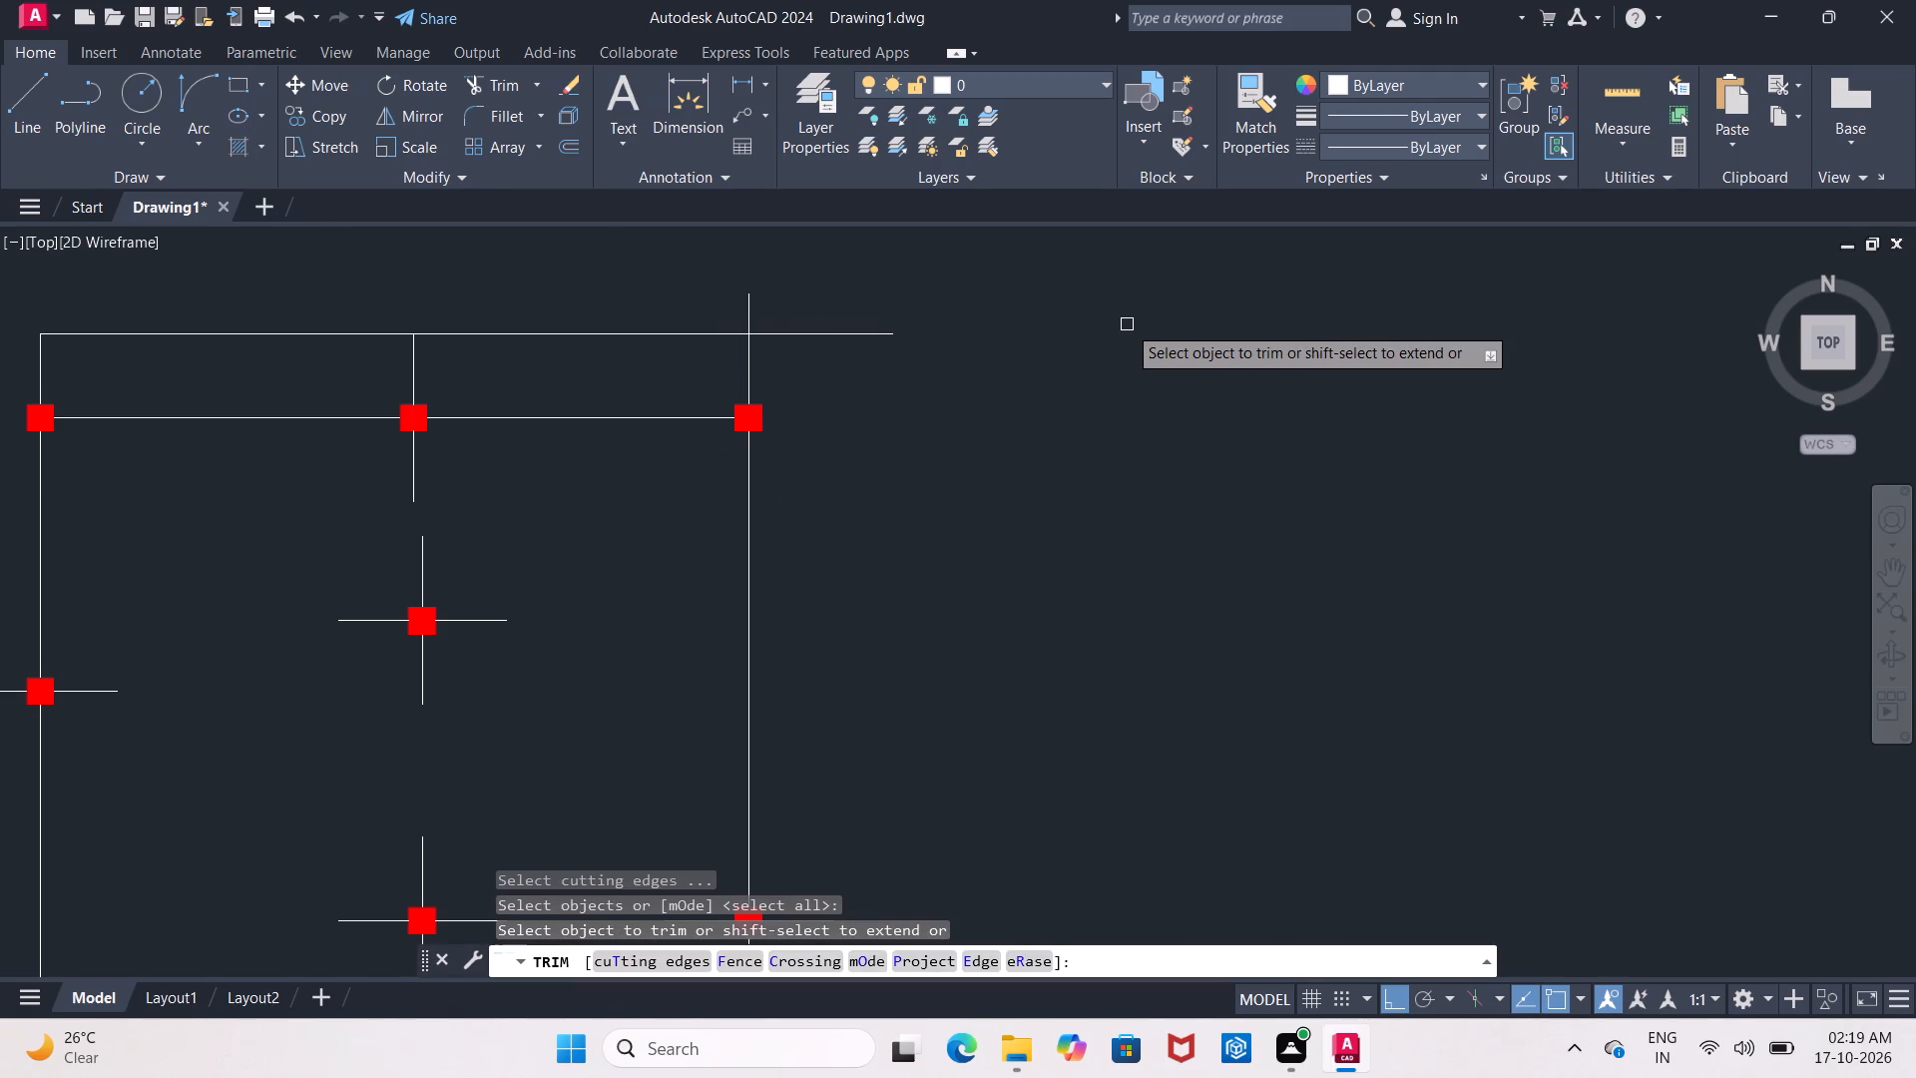
left_click(751, 321)
left_click(829, 335)
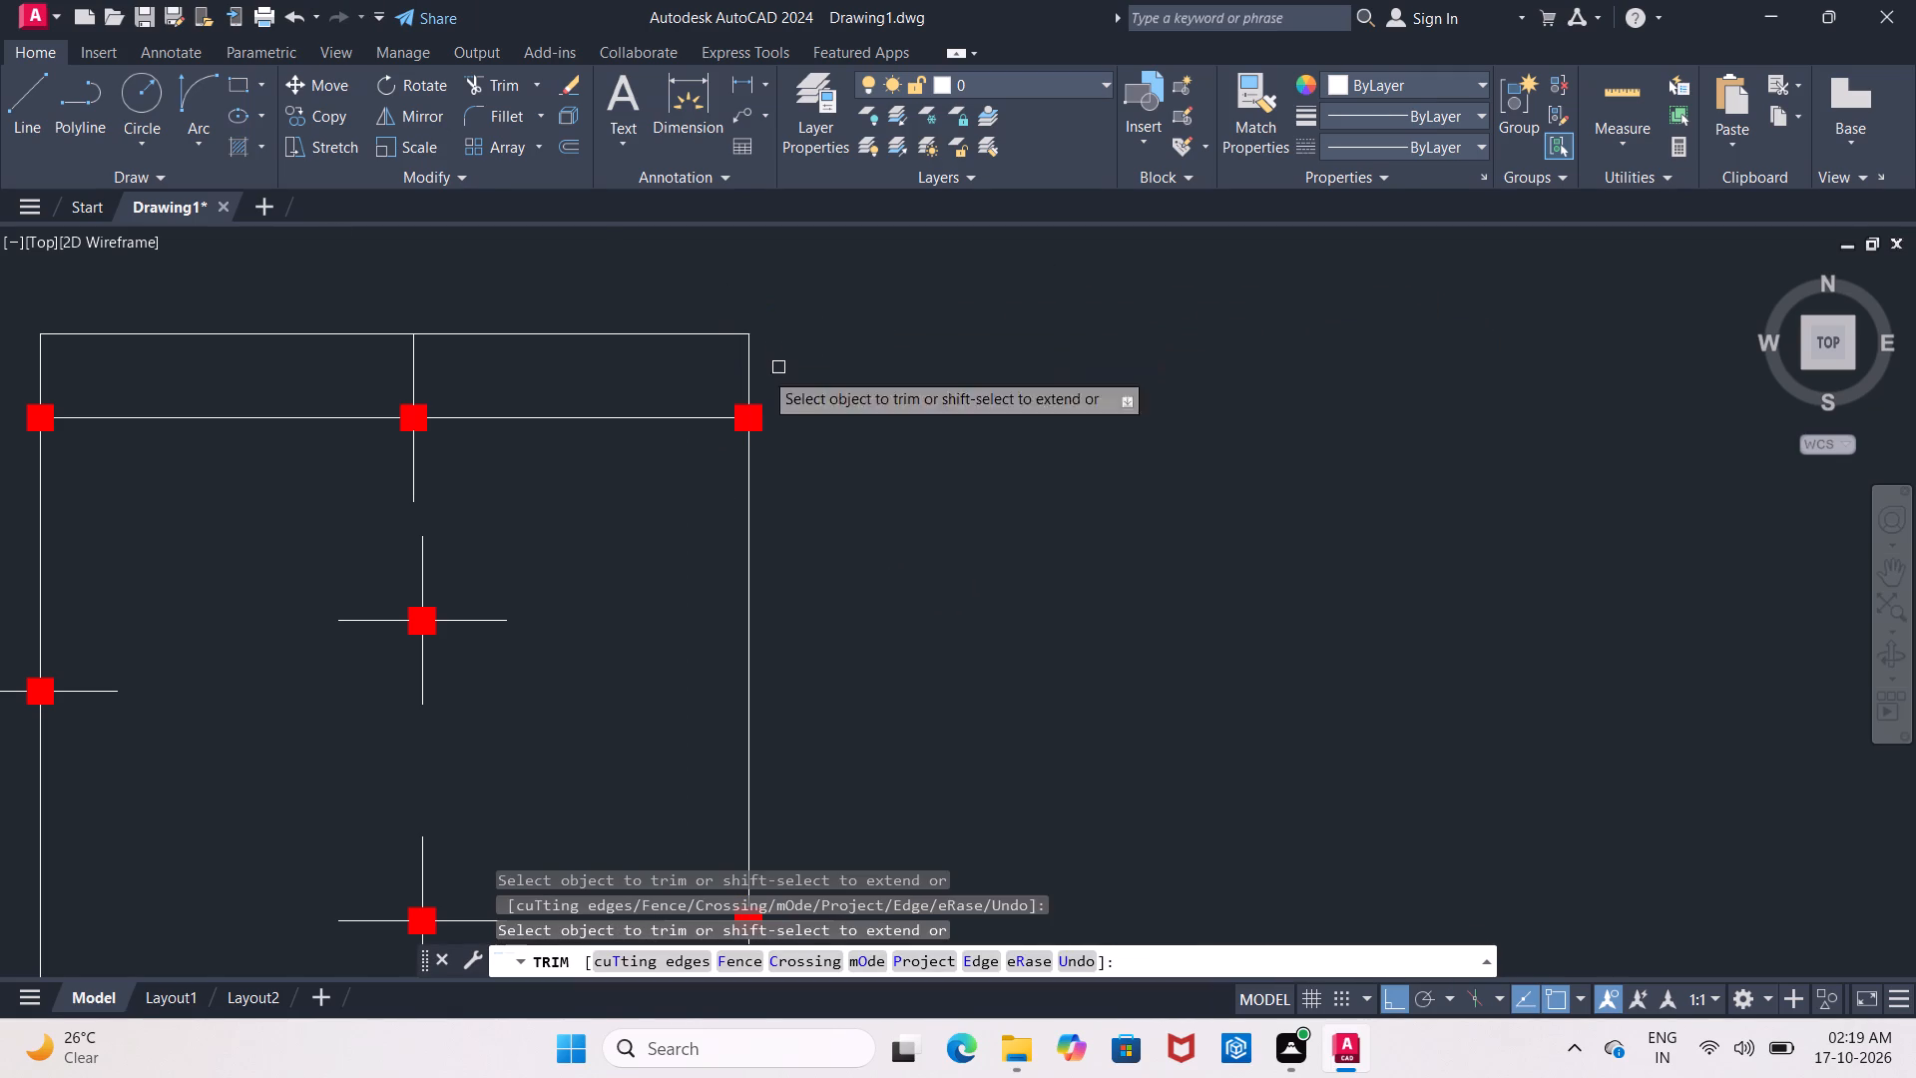
left_click(599, 336)
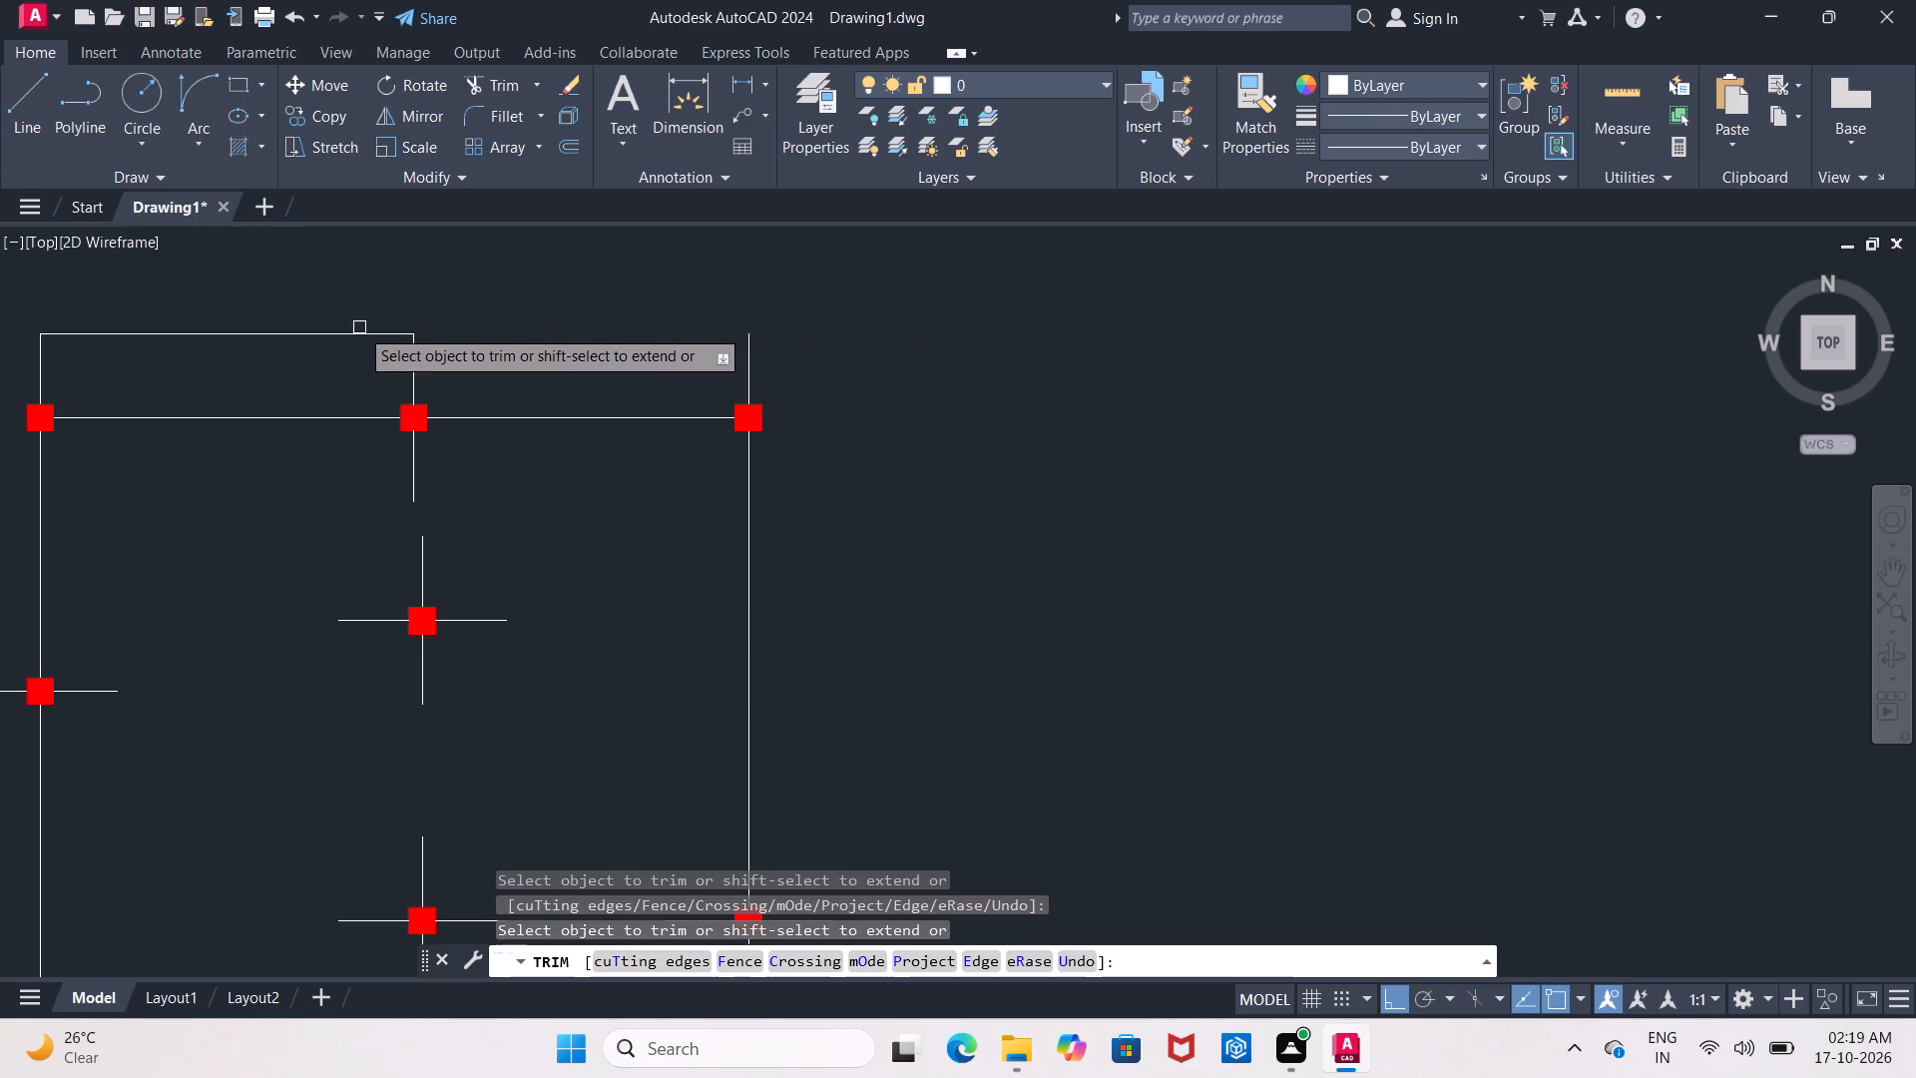
left_click(340, 335)
double_click(328, 333)
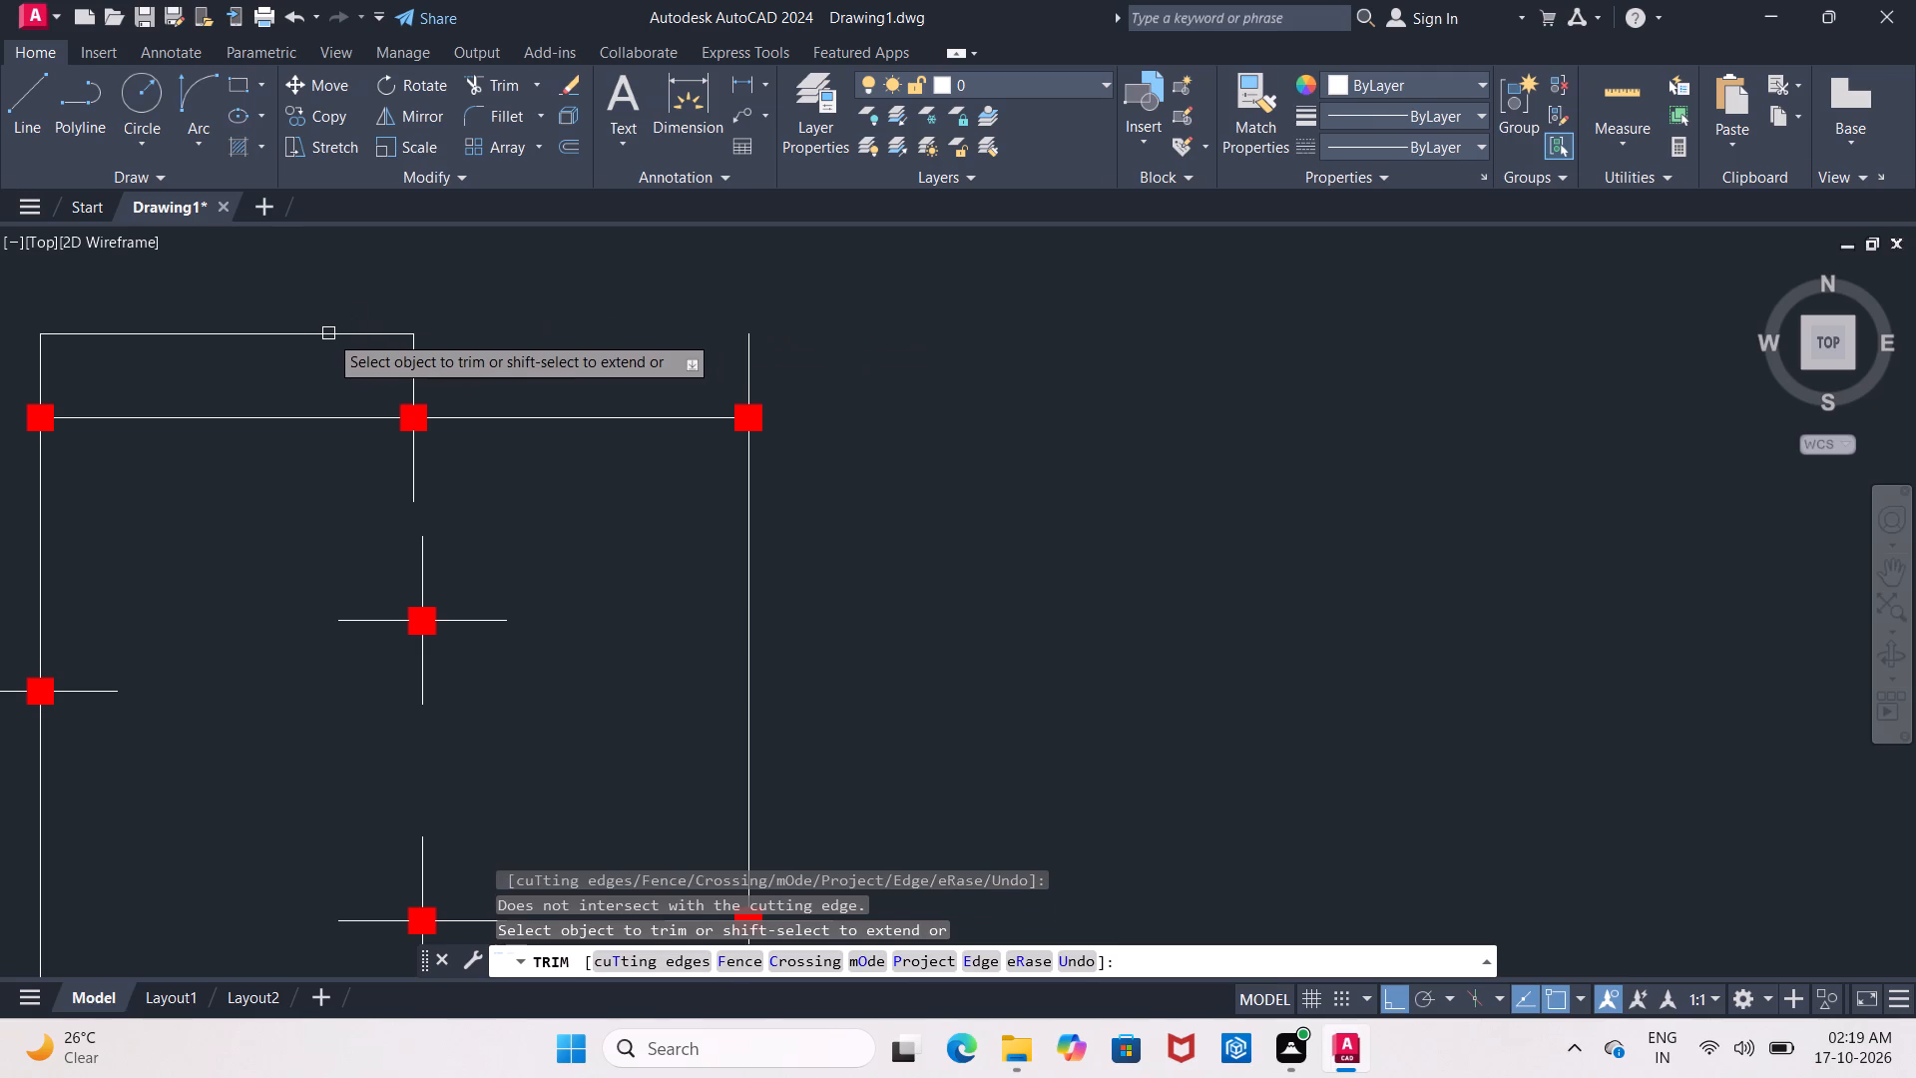
key("Escape")
Erase the remaining helper line segment above the top row of columns.
left_click(328, 333)
key("Delete")
Stretch the bottom end of the right-hand vertical centre line downward by 2' beyond the bottom-right column.
scroll(348, 335, "down", 2)
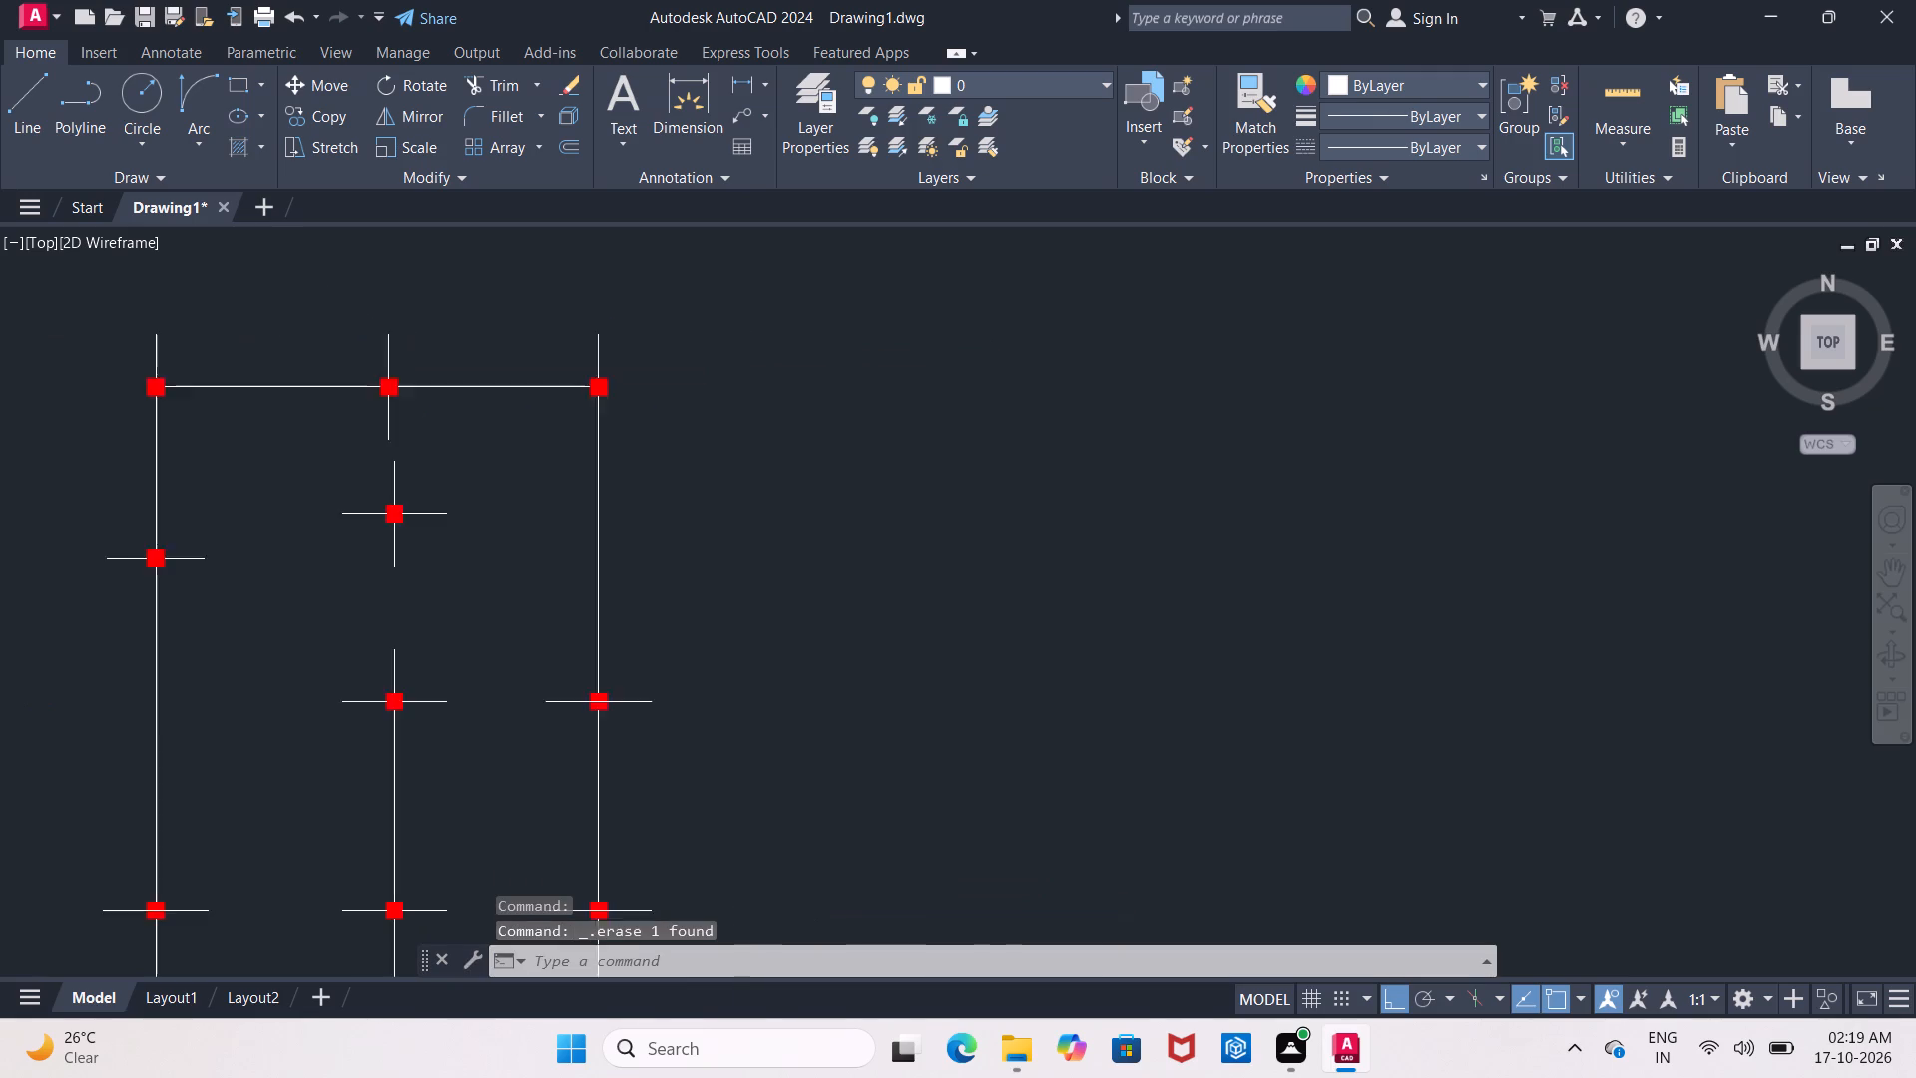
middle_click_drag(512, 557, 536, 431)
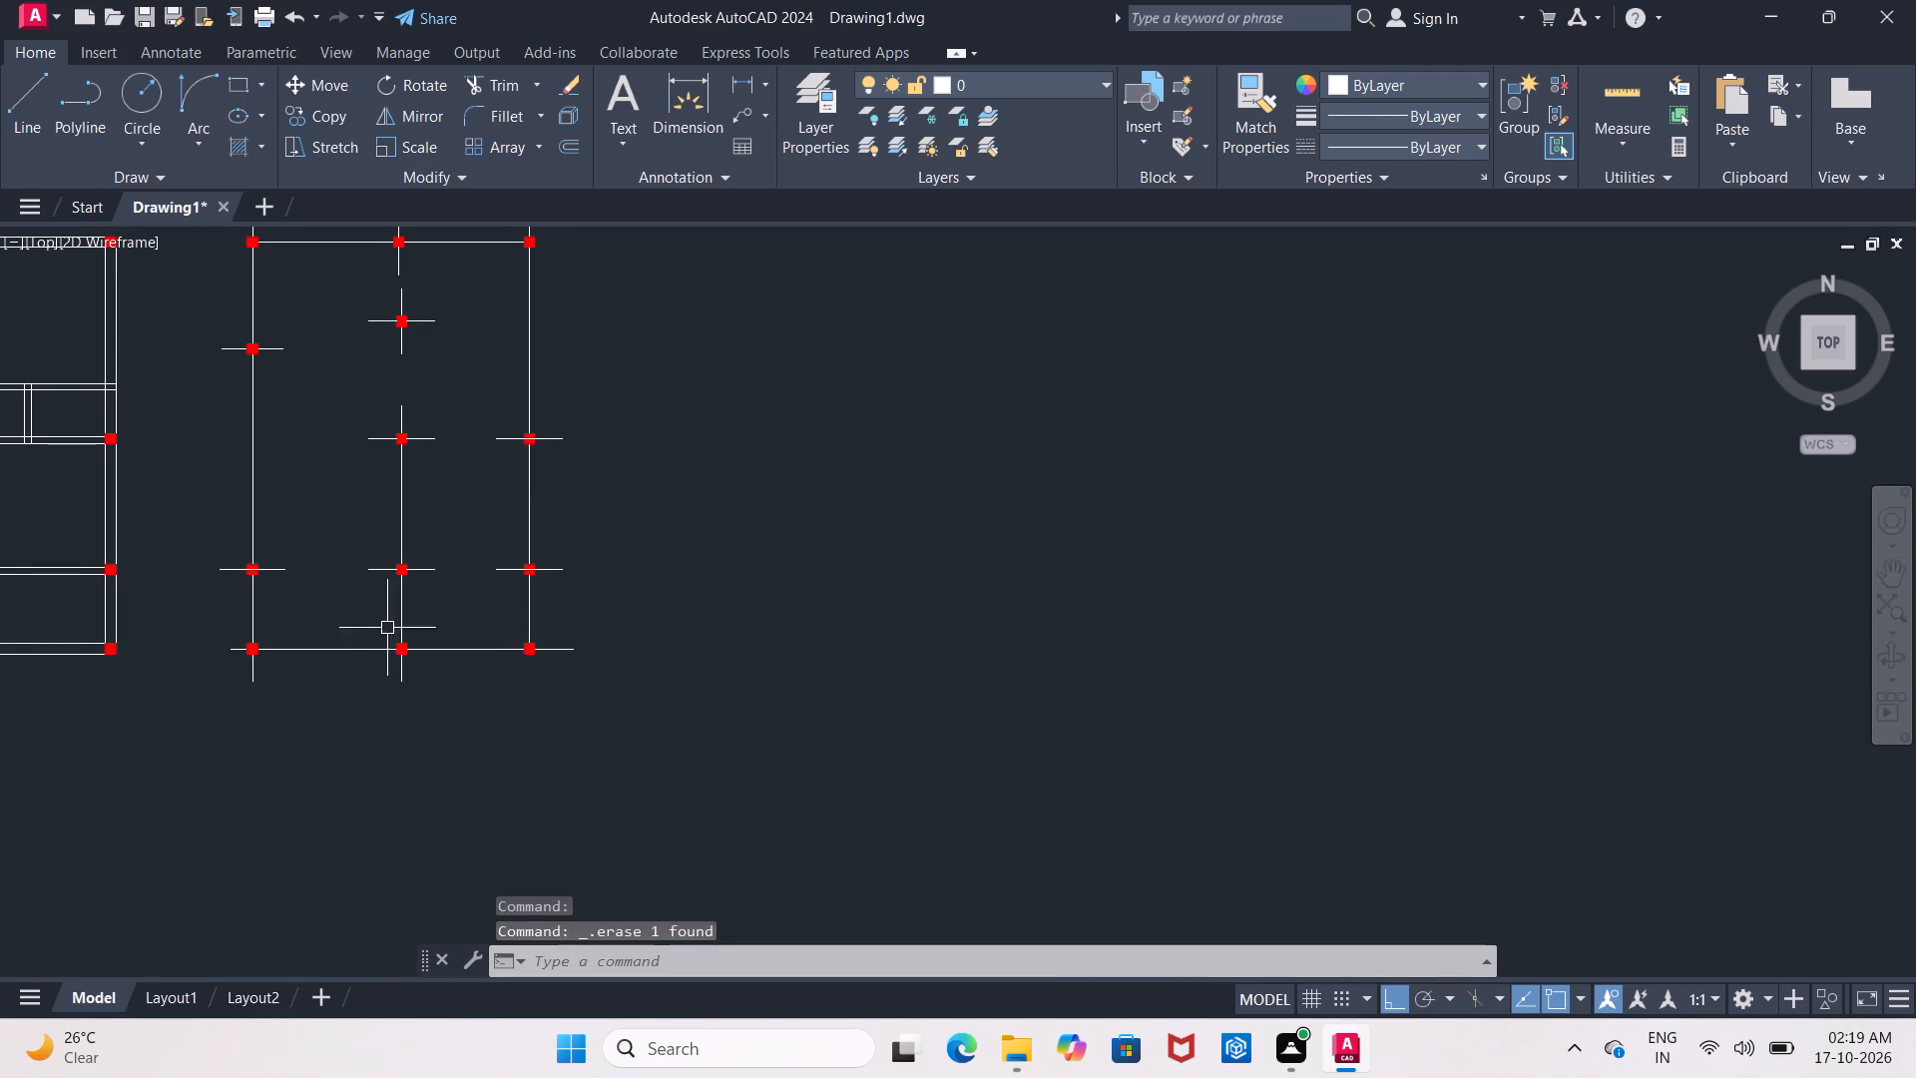
scroll(334, 647, "up", 3)
middle_click_drag(324, 633, 654, 573)
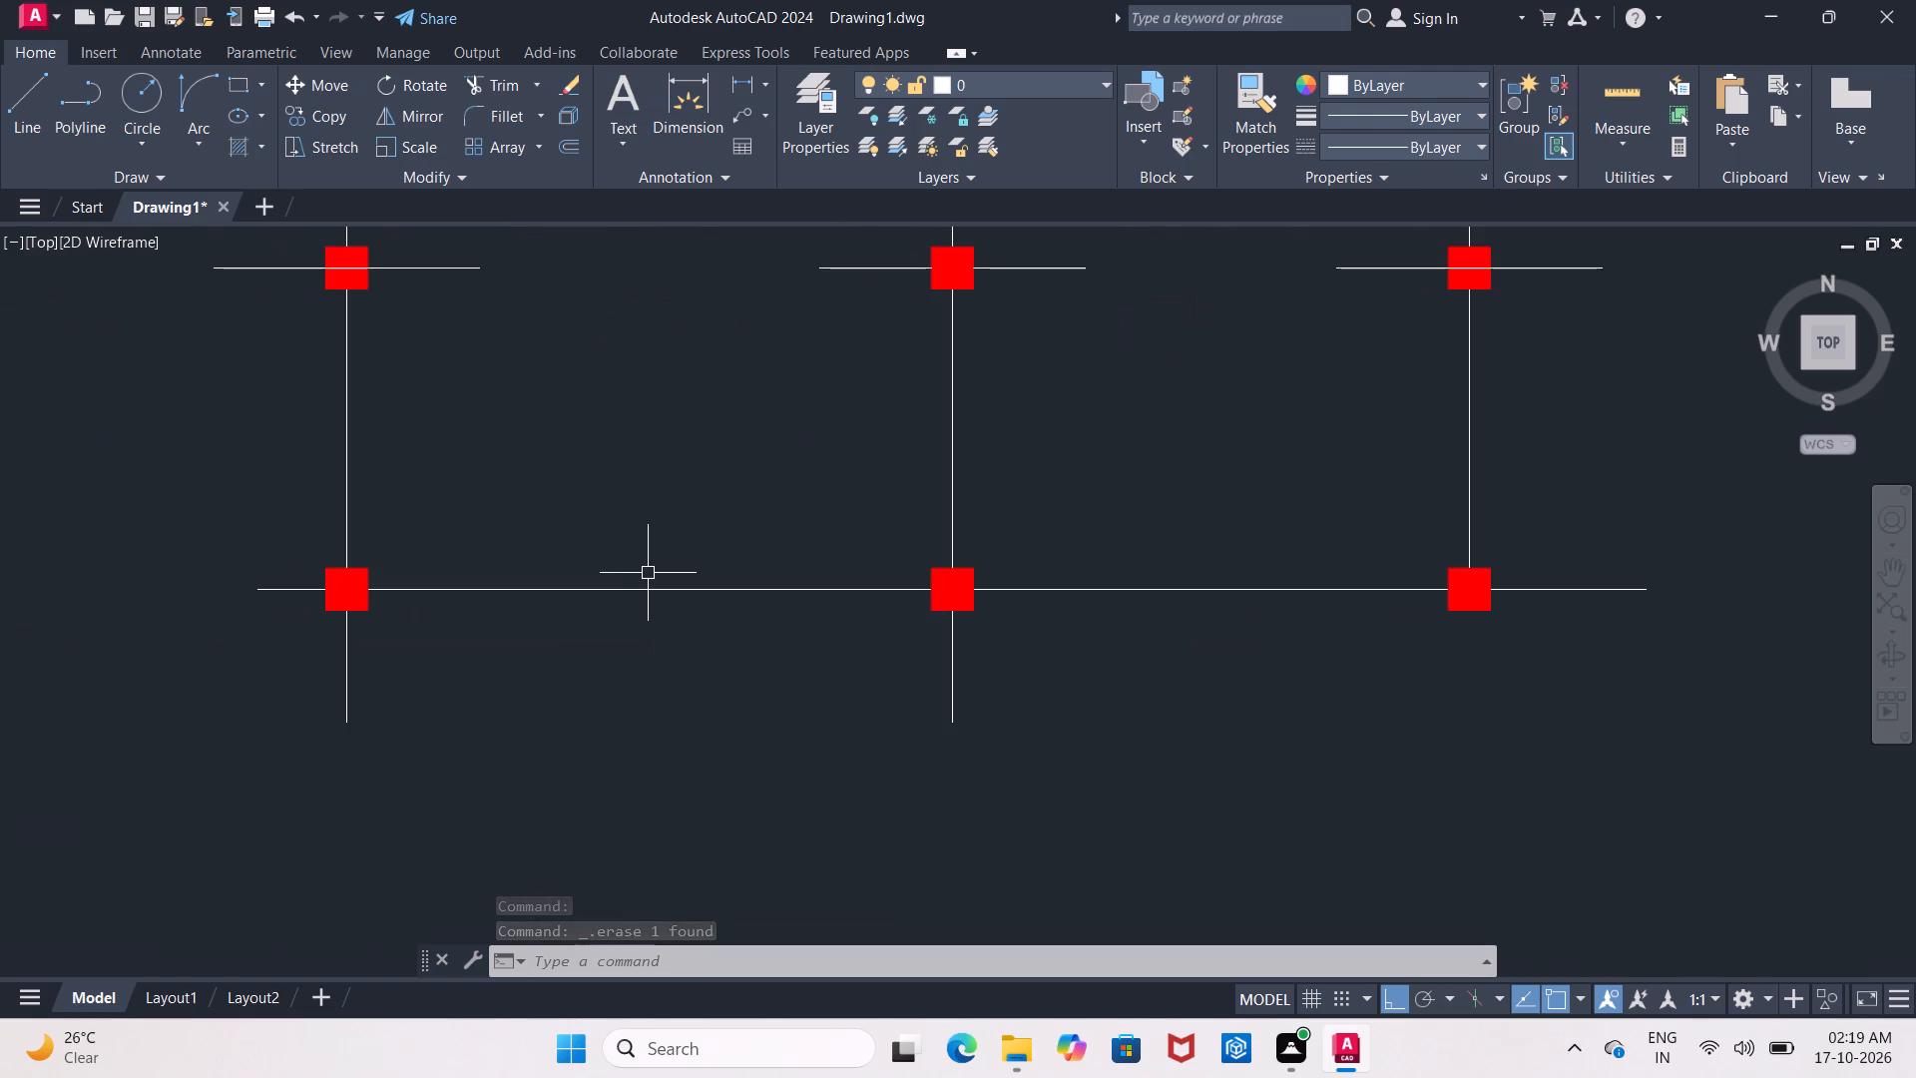
scroll(647, 573, "down", 2)
scroll(552, 588, "up", 4)
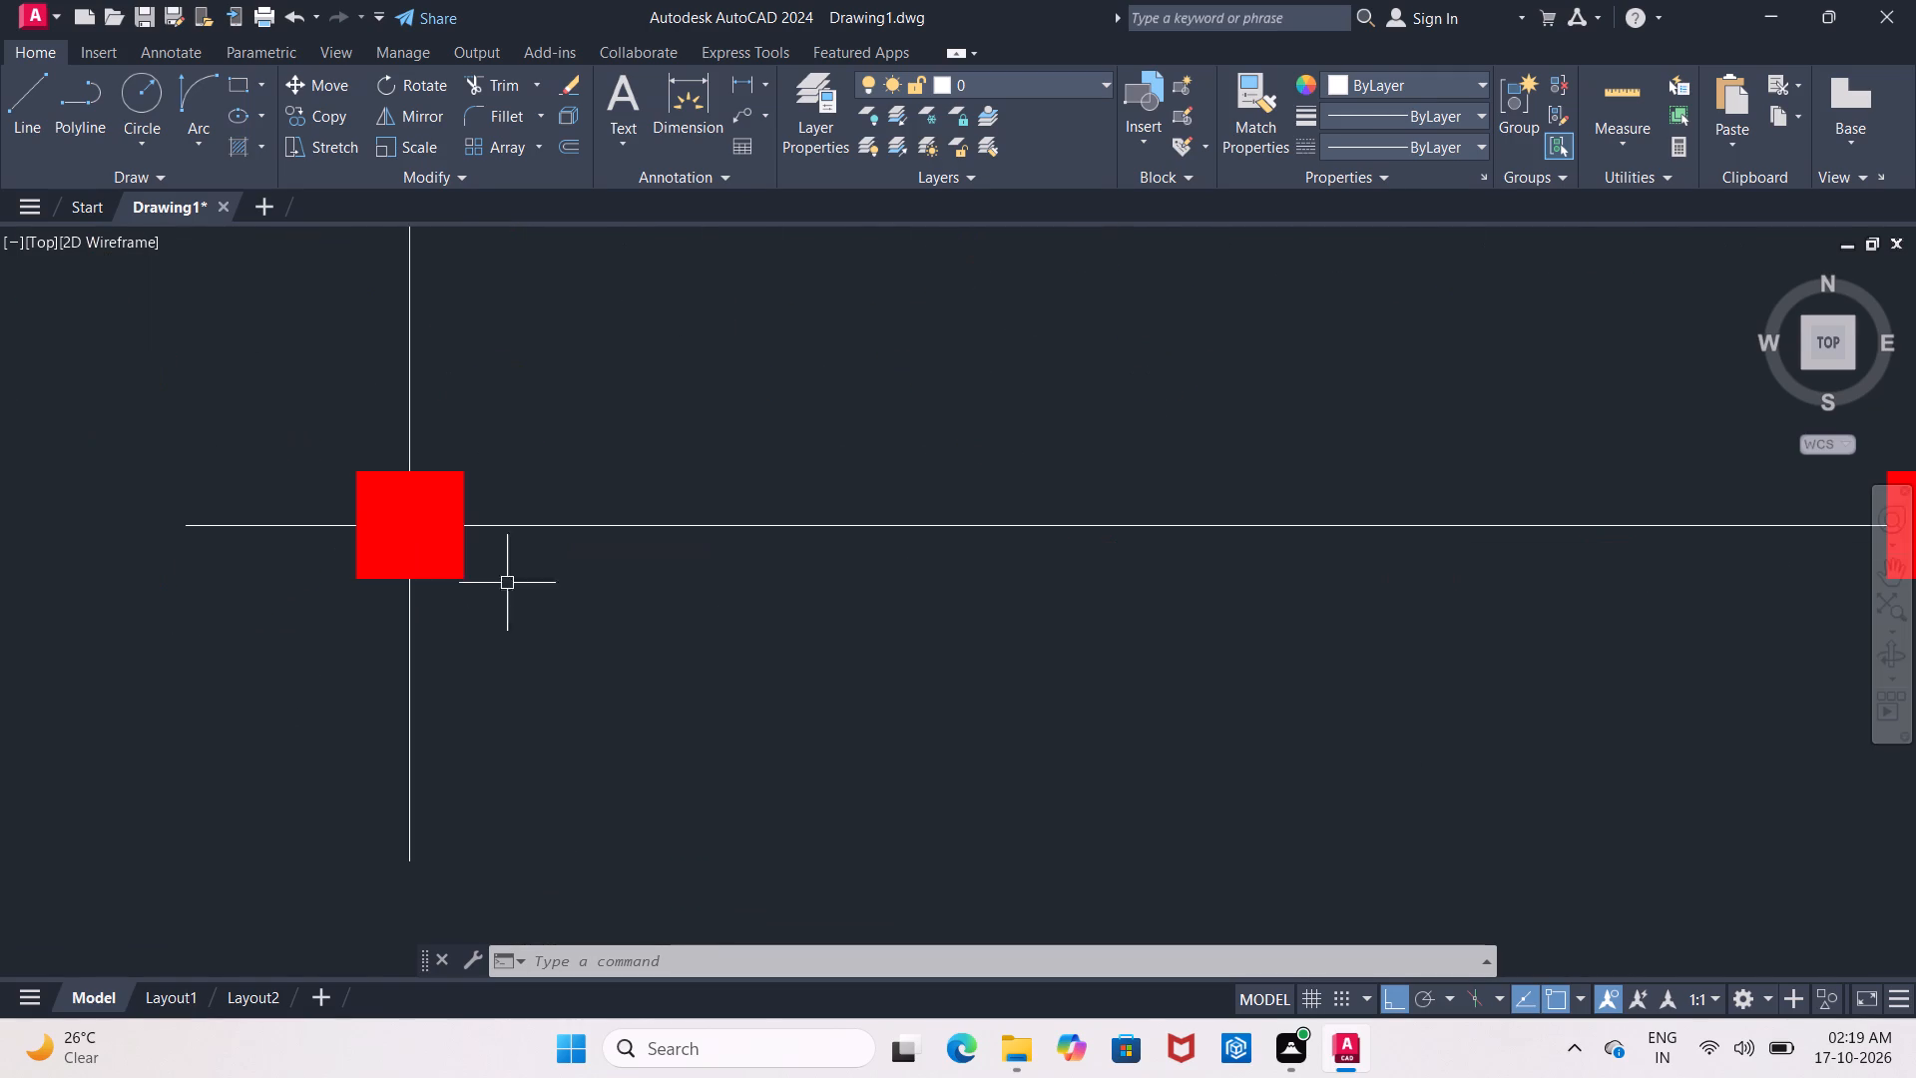
scroll(397, 562, "down", 3)
middle_click_drag(998, 598, 566, 606)
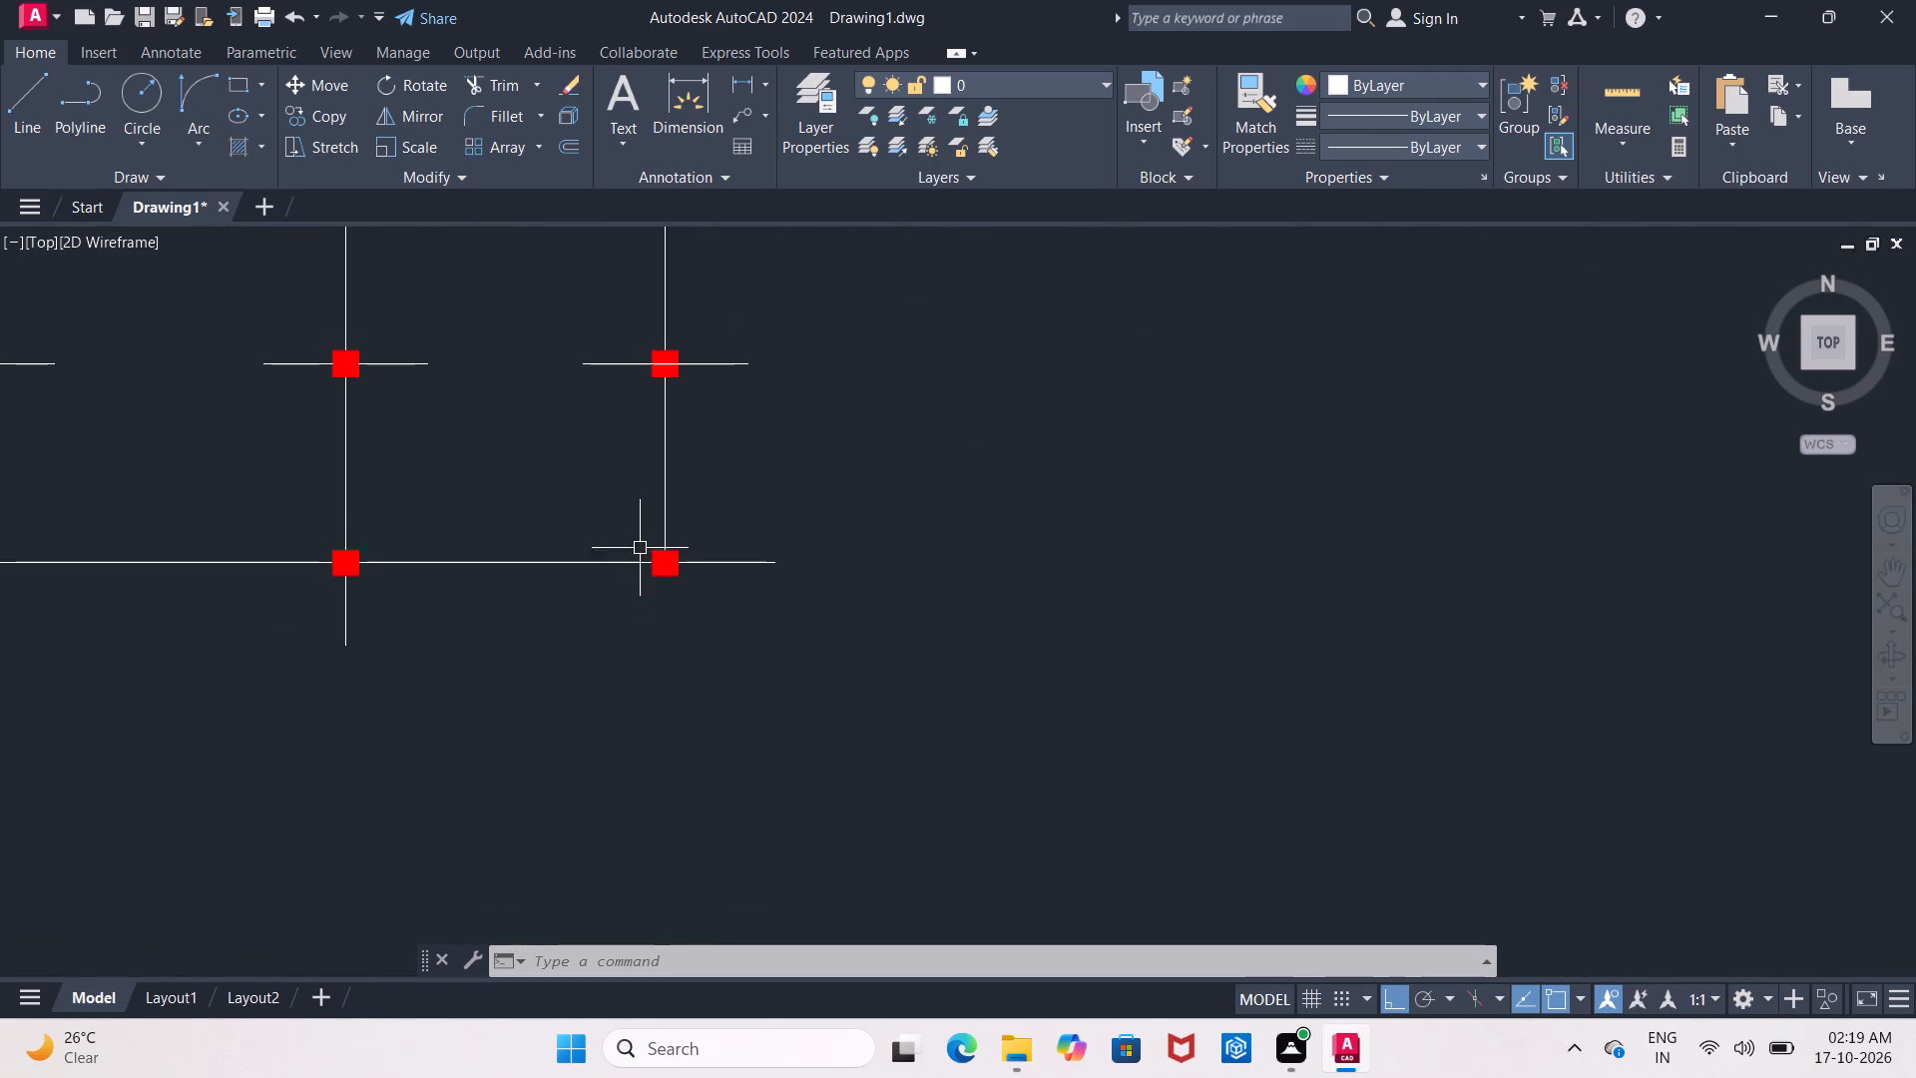
left_click(663, 516)
left_click_drag(660, 571, 660, 595)
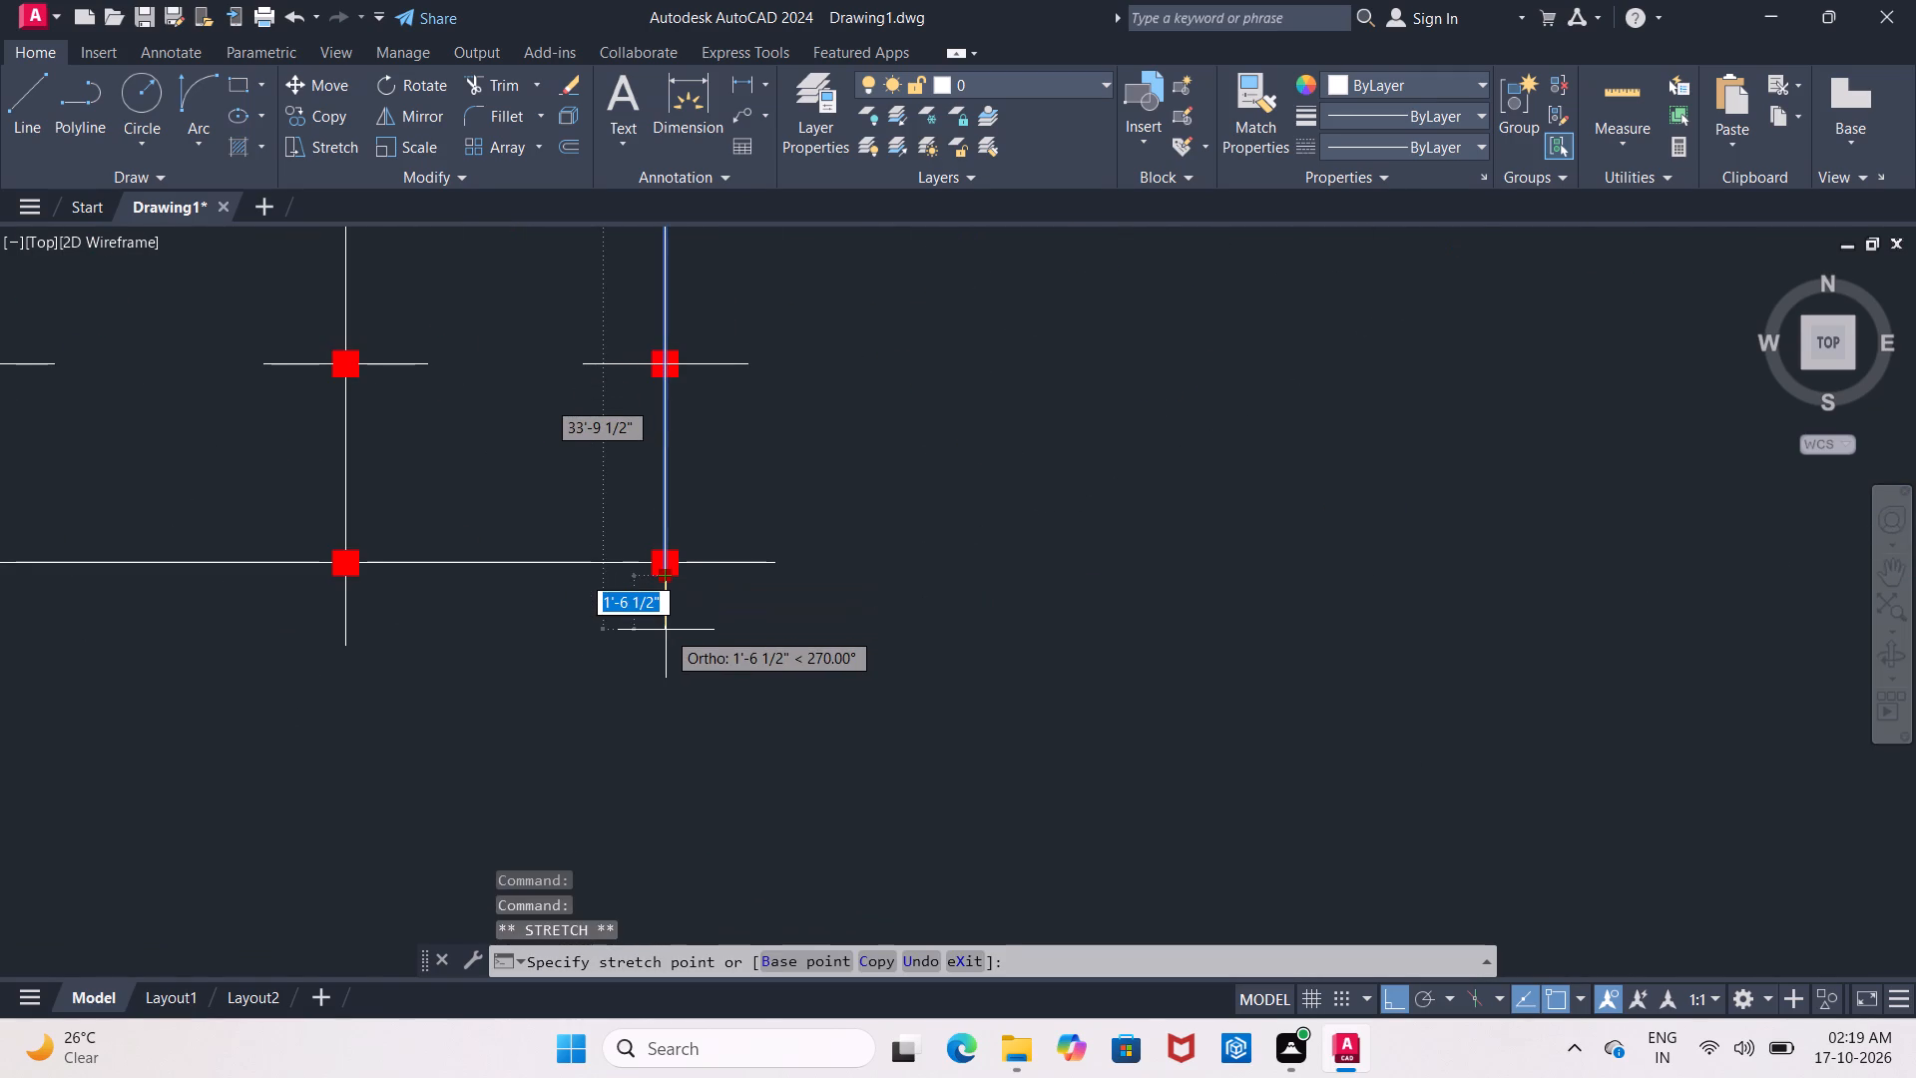
type("2'")
key("Return")
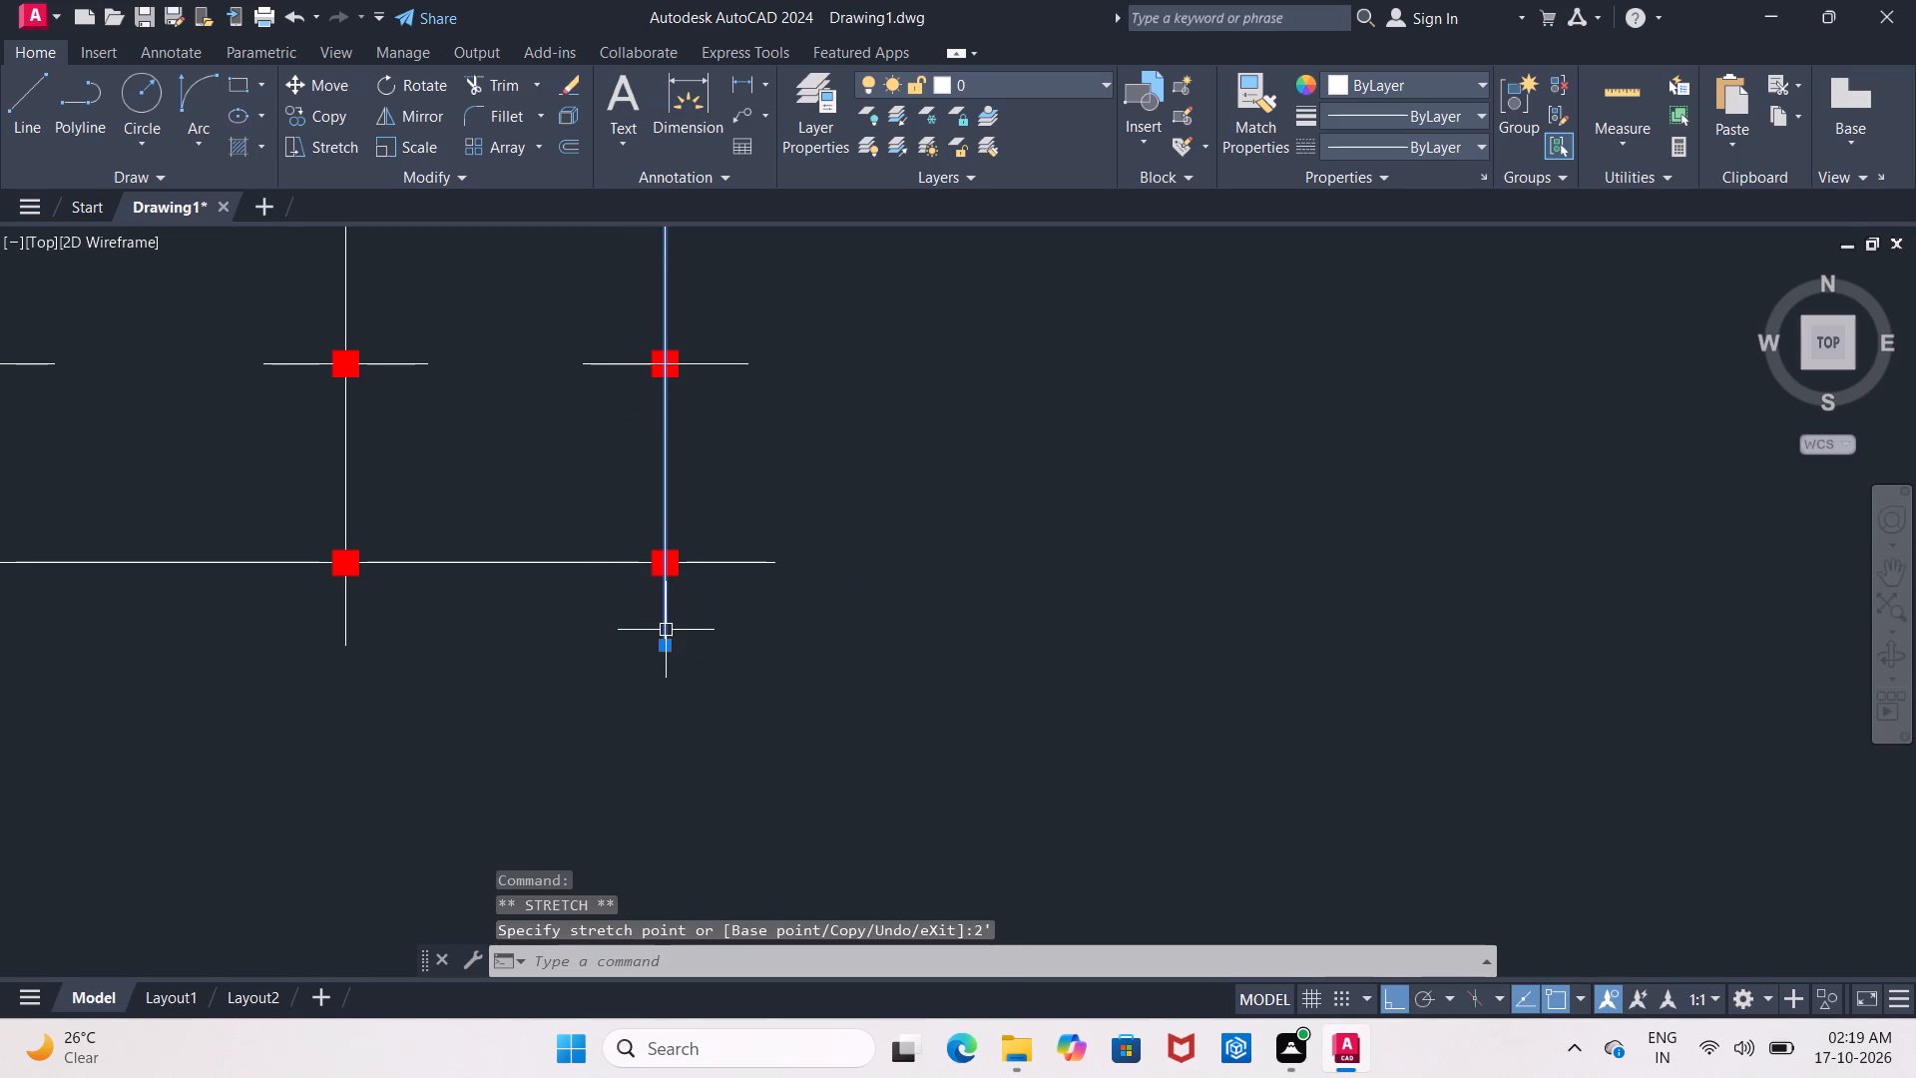
key("Escape")
Stretch the left end of the top row's horizontal centre line outward by 2' beyond the top-left column.
scroll(905, 557, "down", 4)
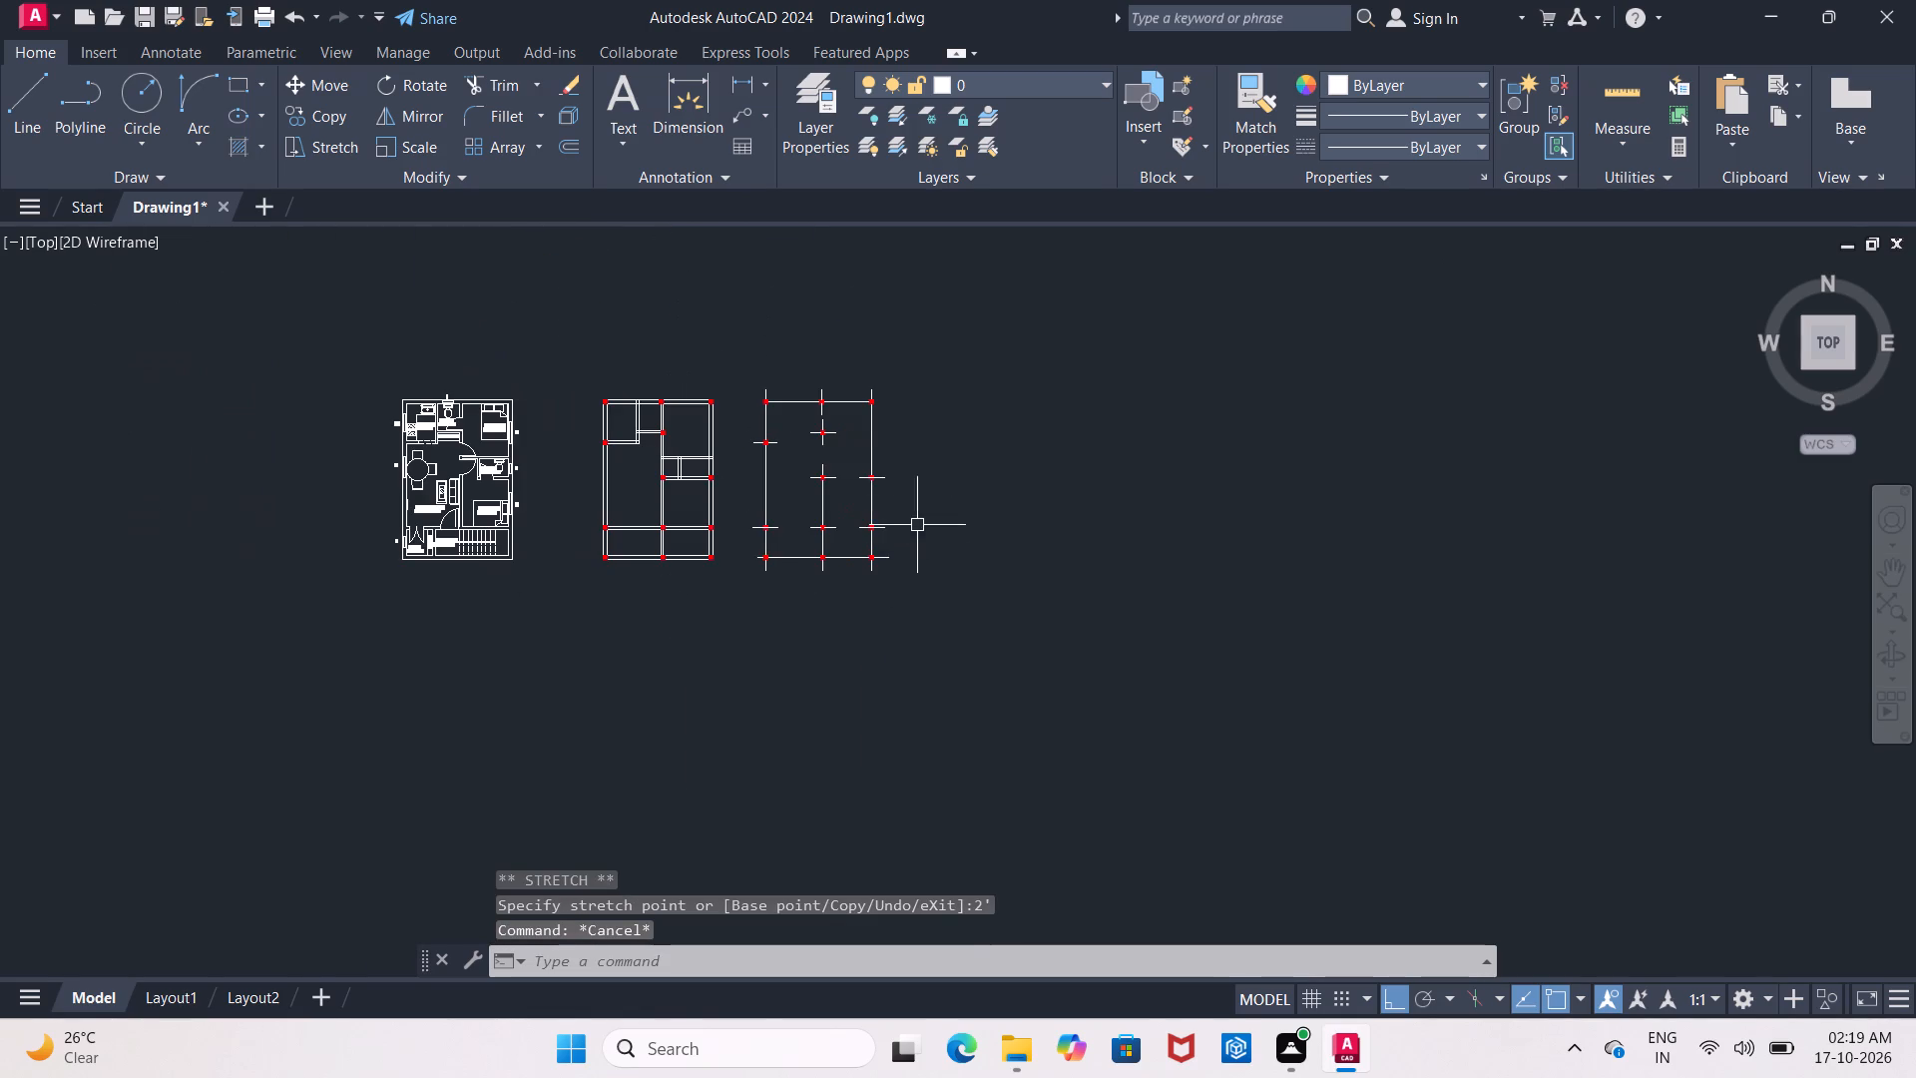
scroll(827, 440, "up", 1)
scroll(741, 388, "up", 3)
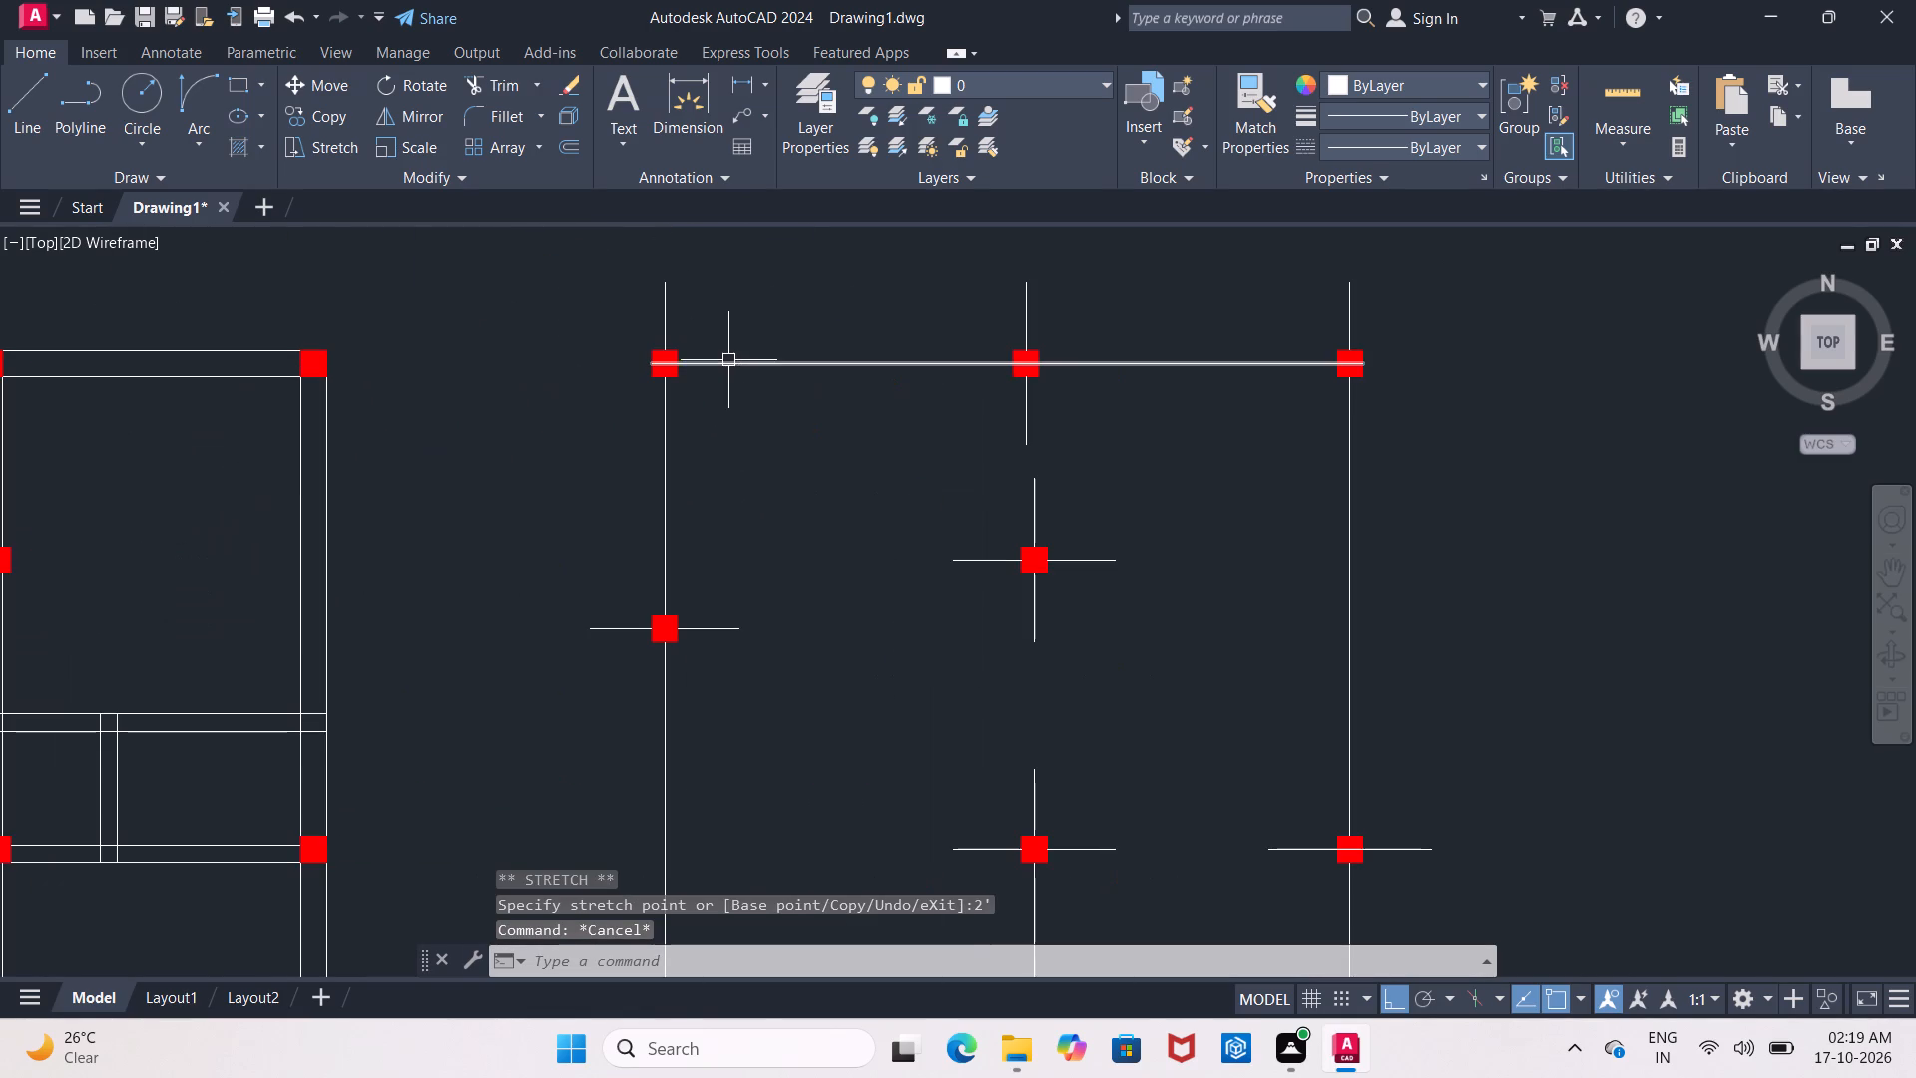
left_click(728, 360)
scroll(644, 358, "up", 2)
left_click(663, 376)
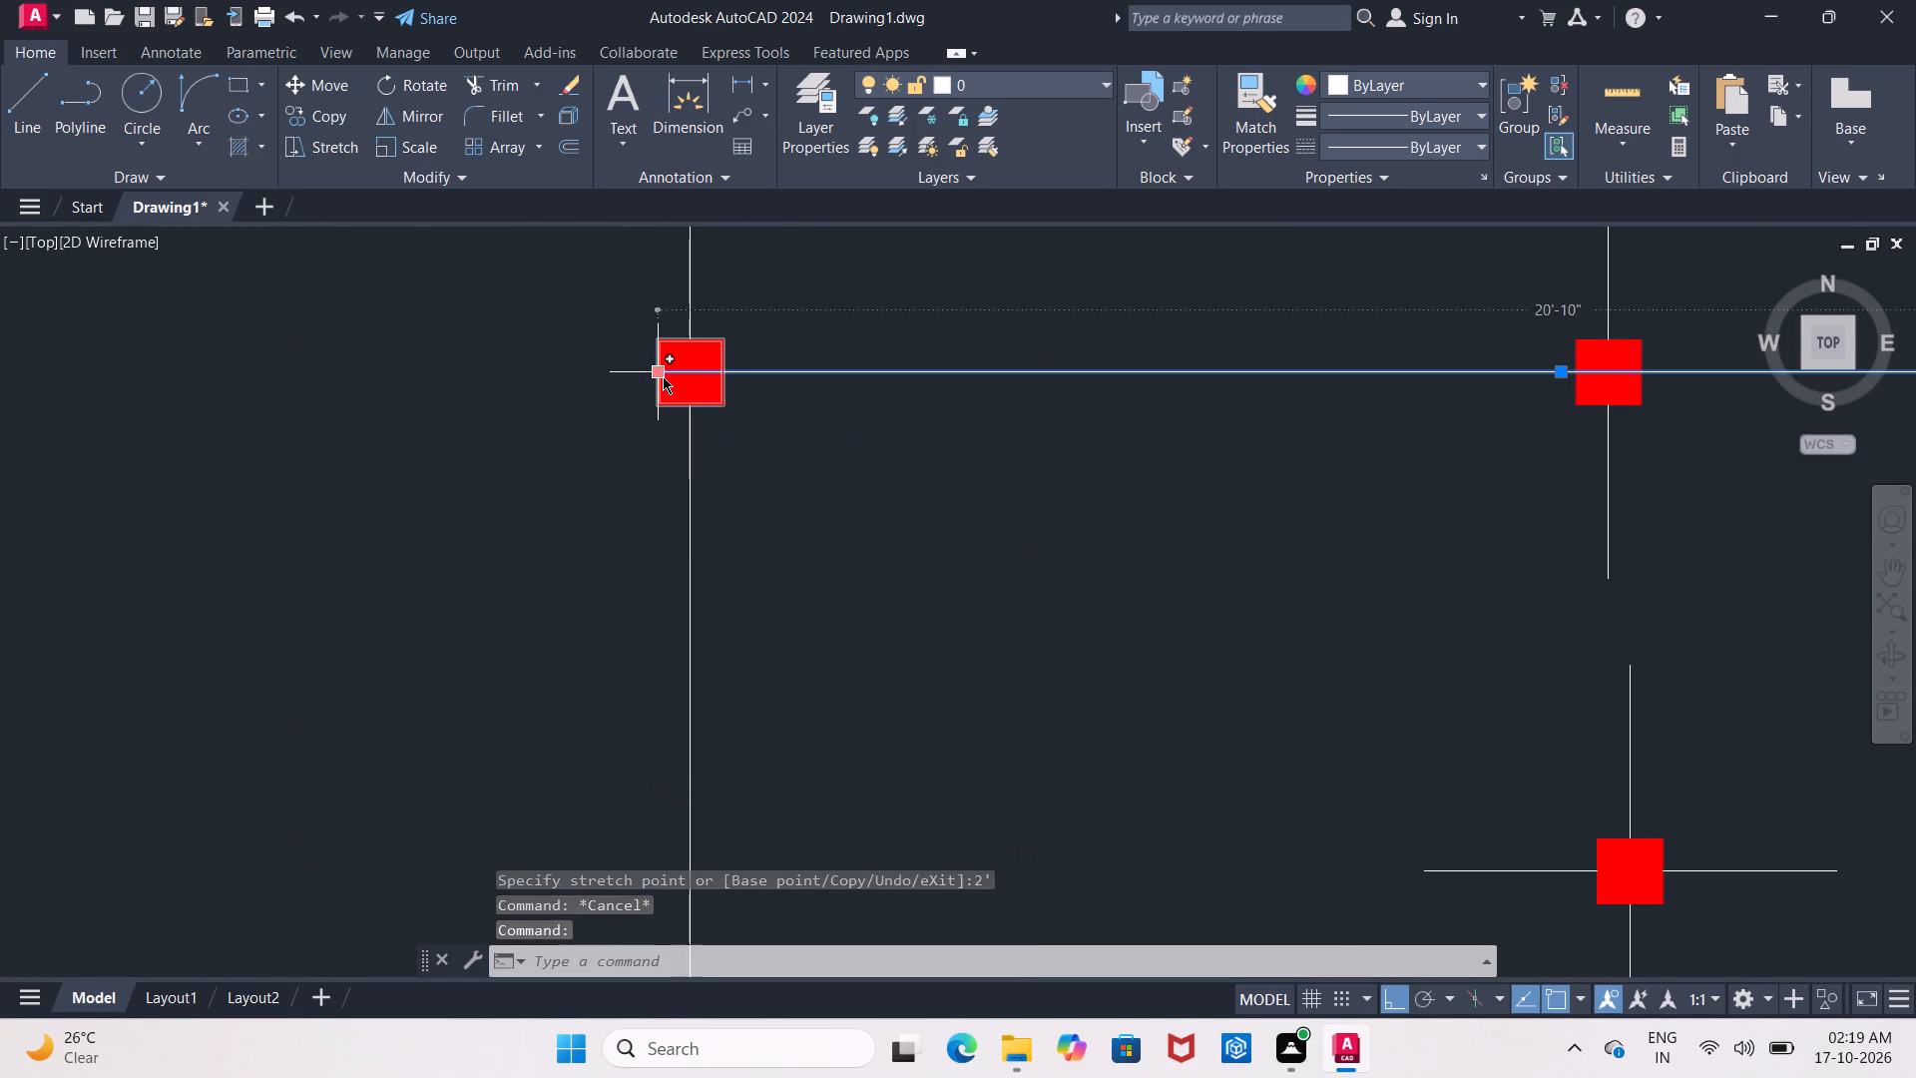
type("2'")
key("Return")
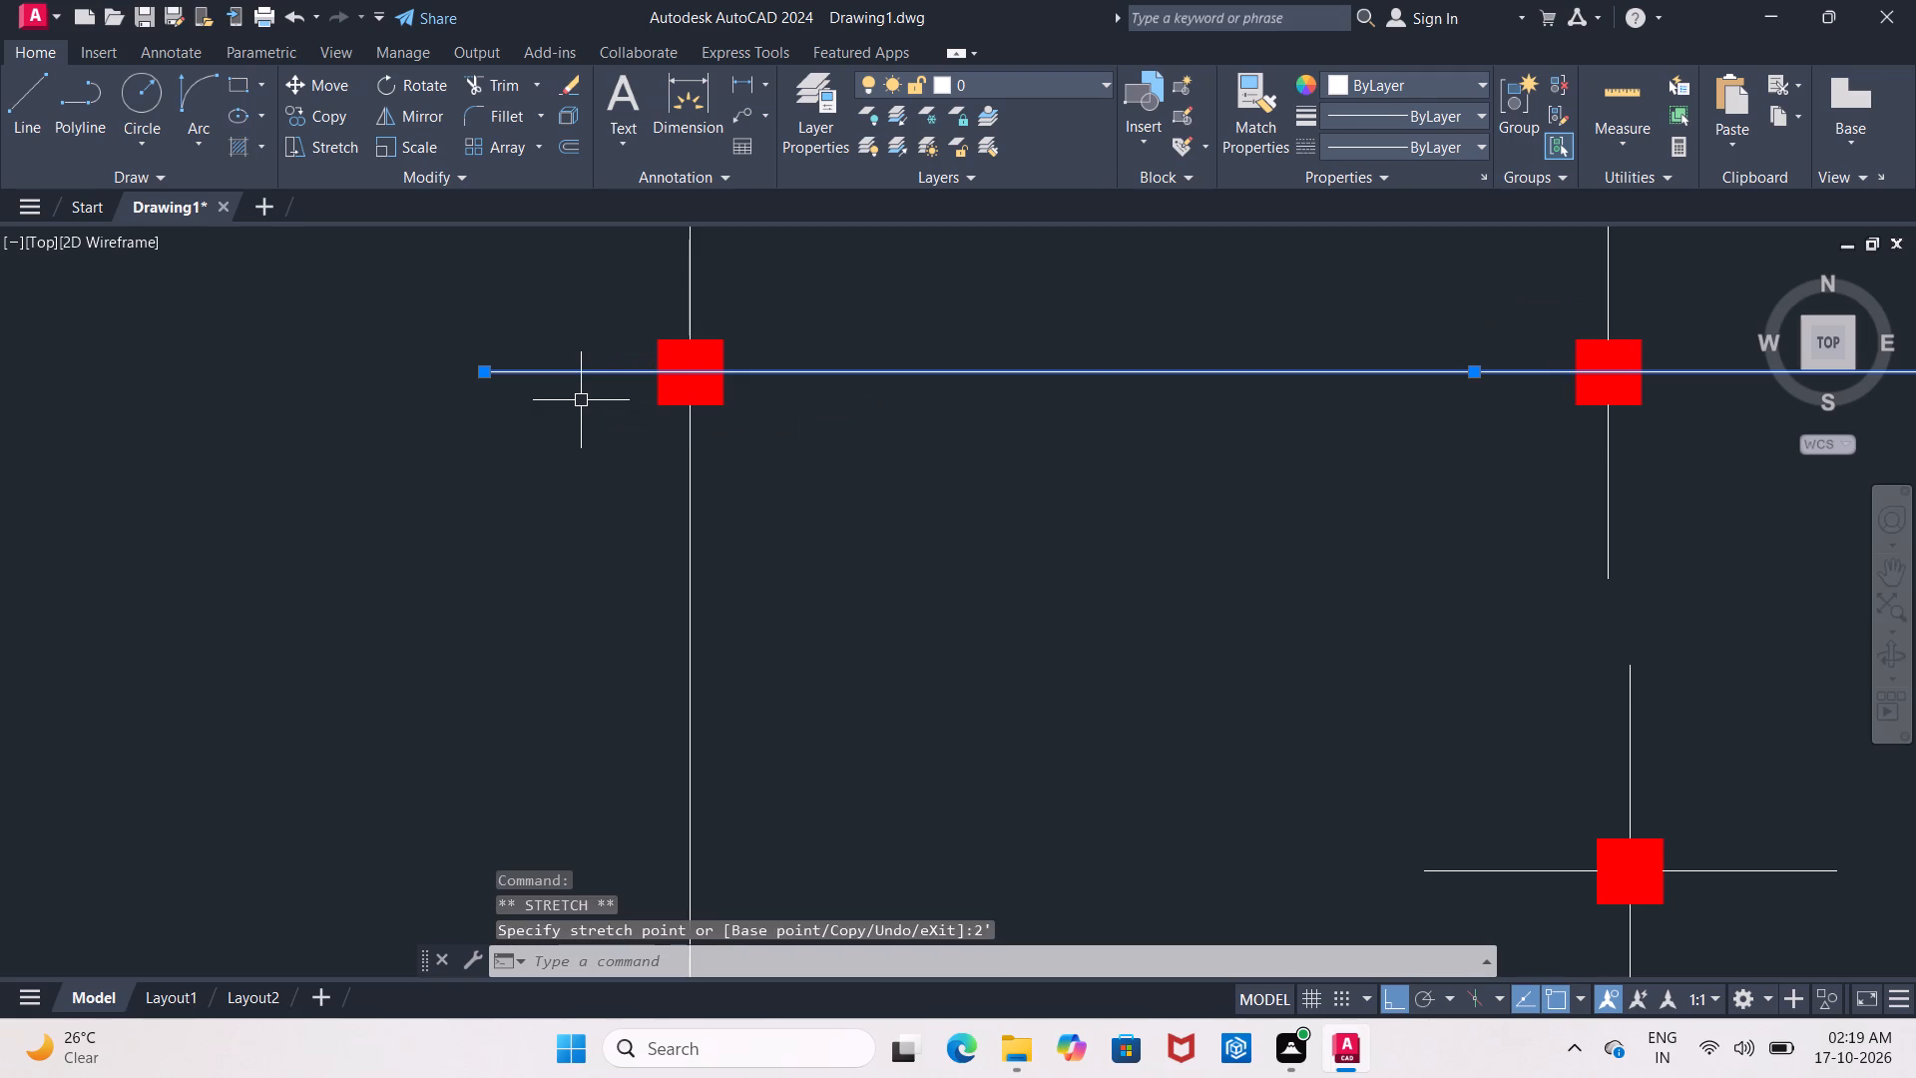
scroll(740, 424, "down", 4)
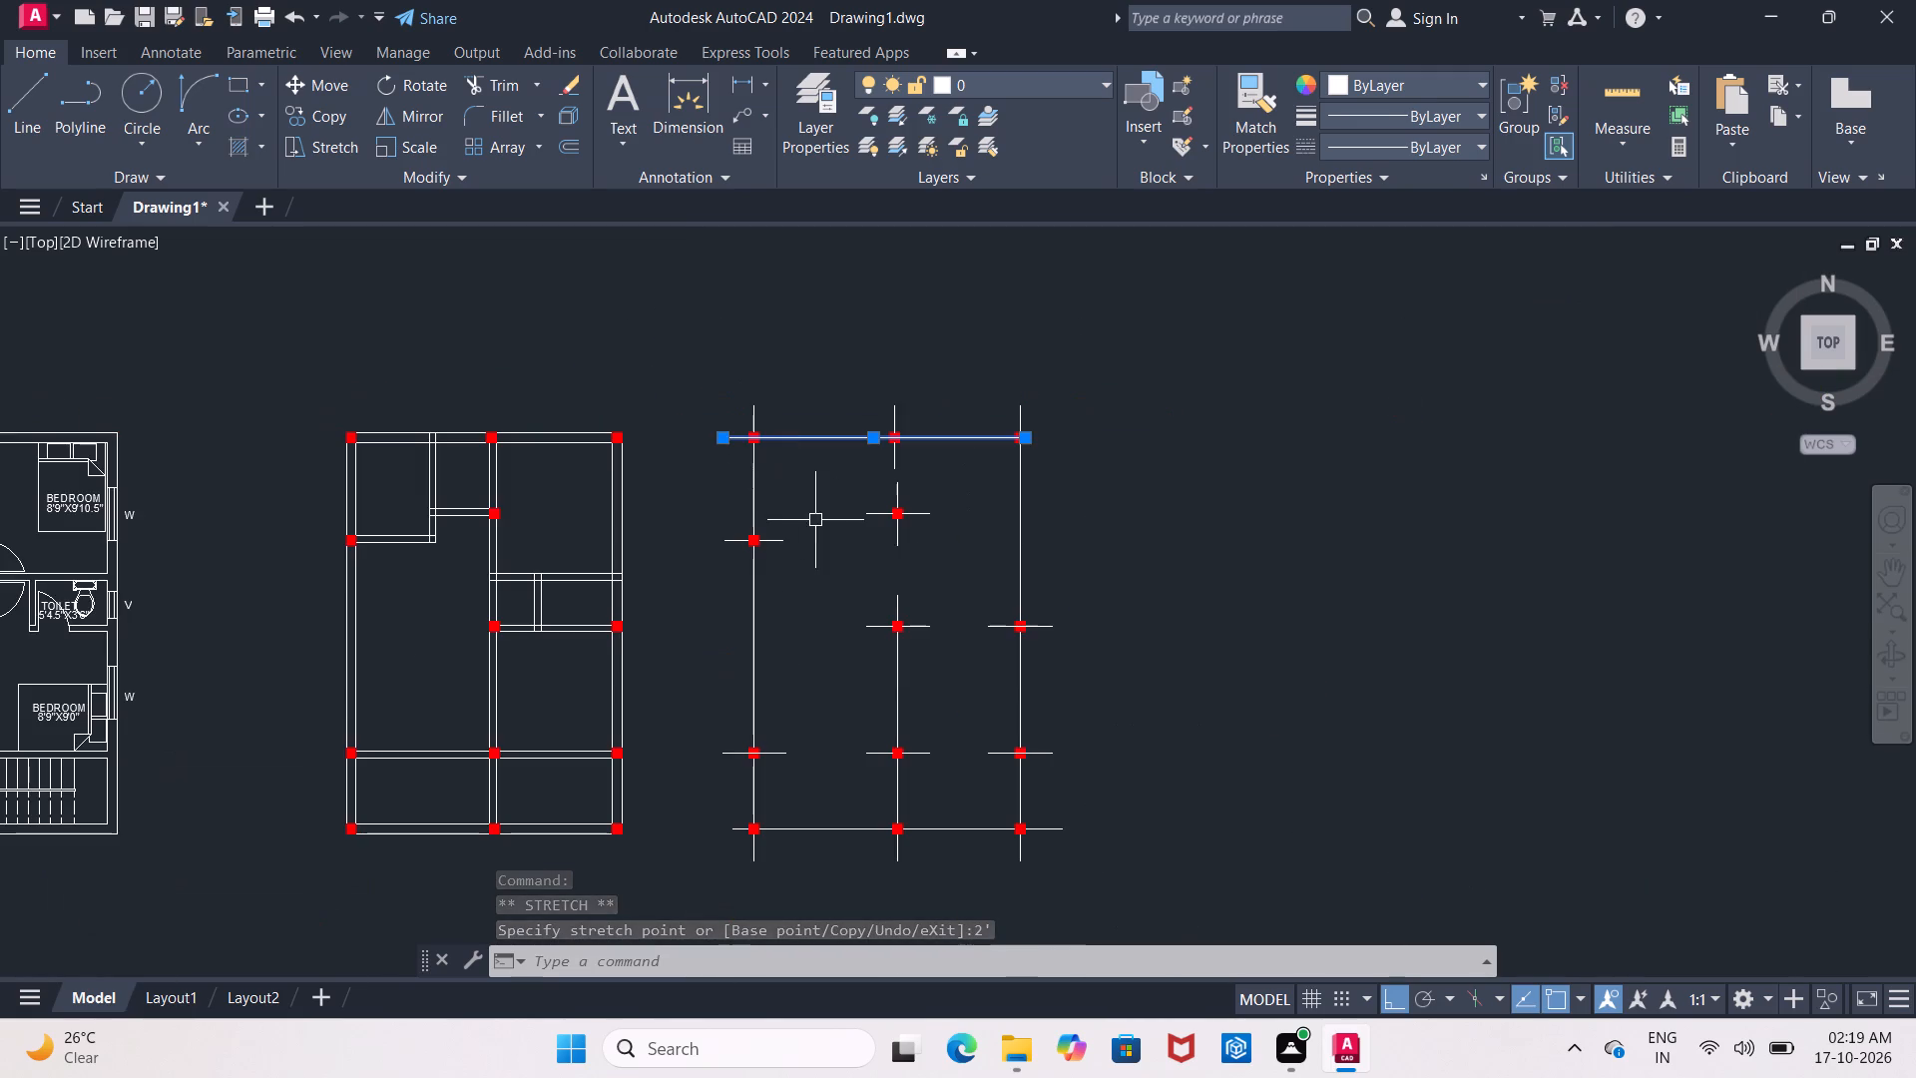
middle_click_drag(810, 508, 715, 358)
middle_click_drag(725, 412, 704, 476)
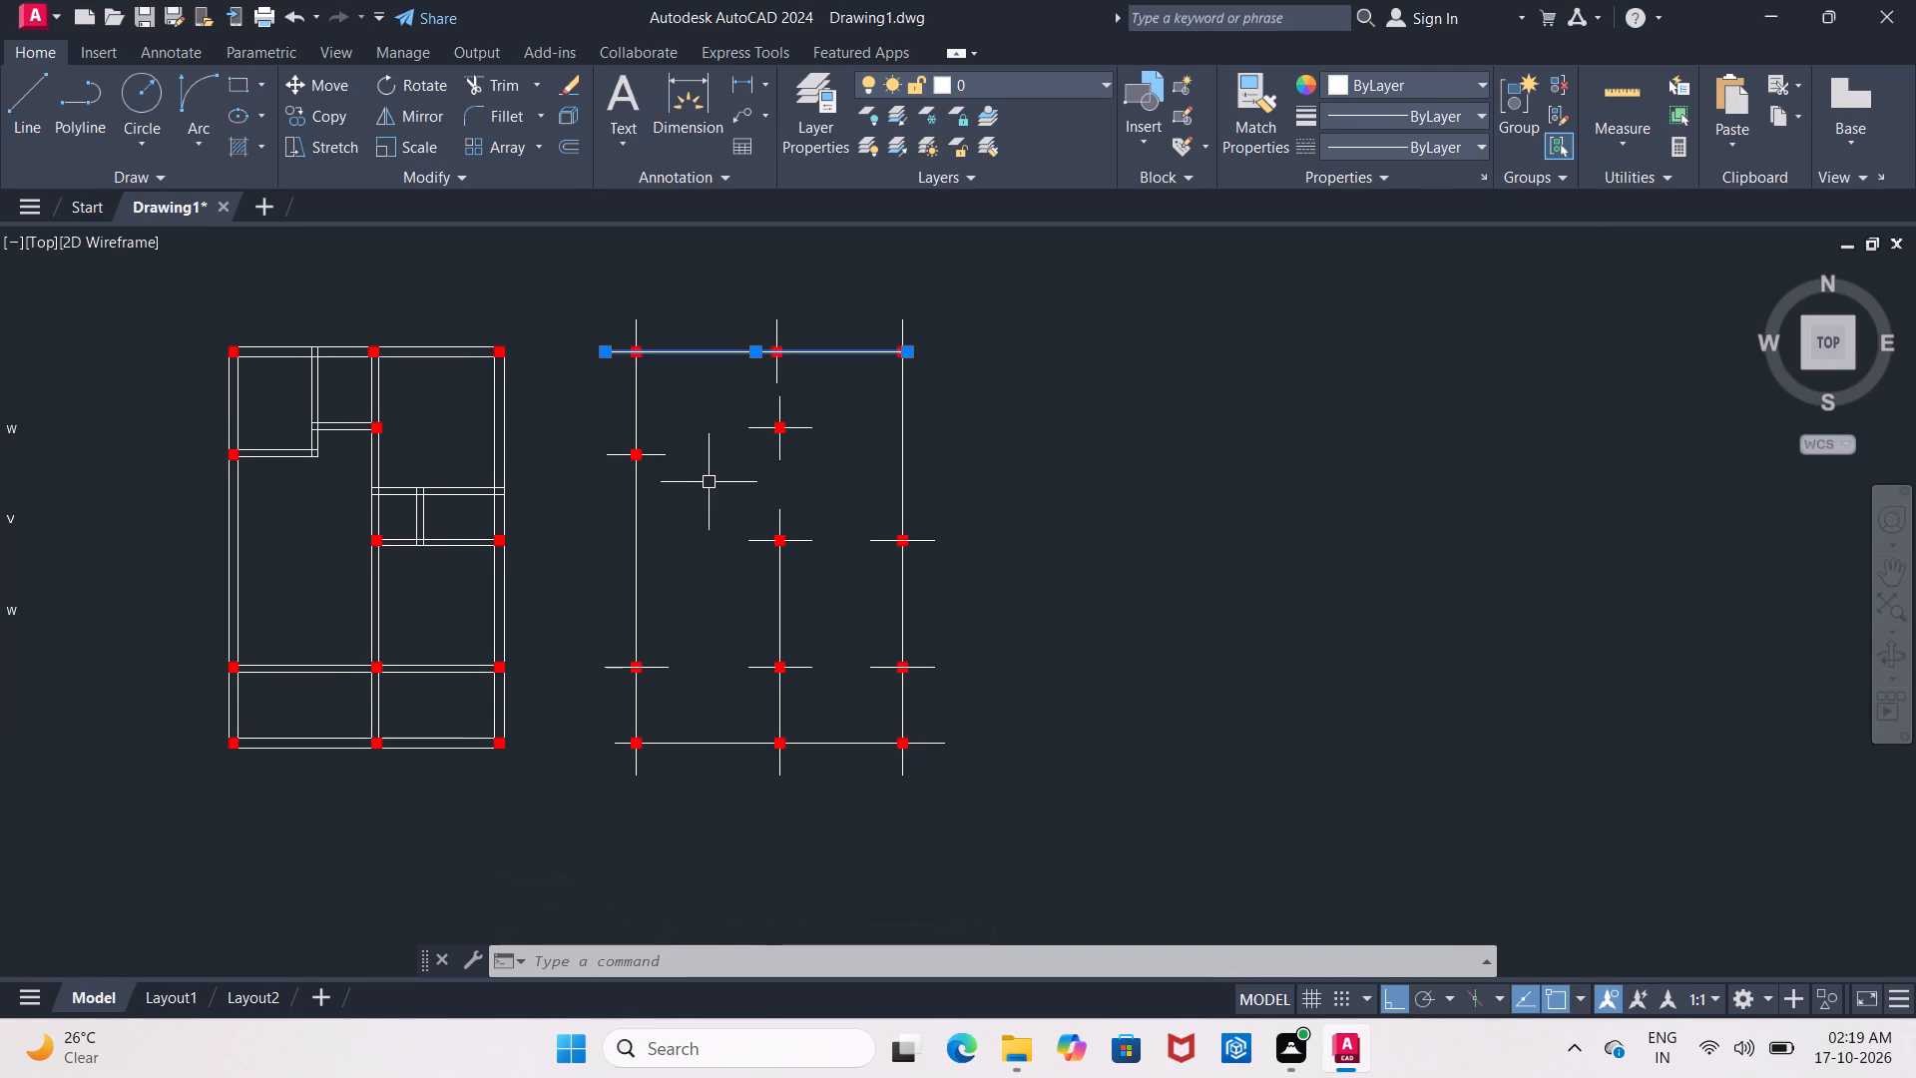
key("Escape")
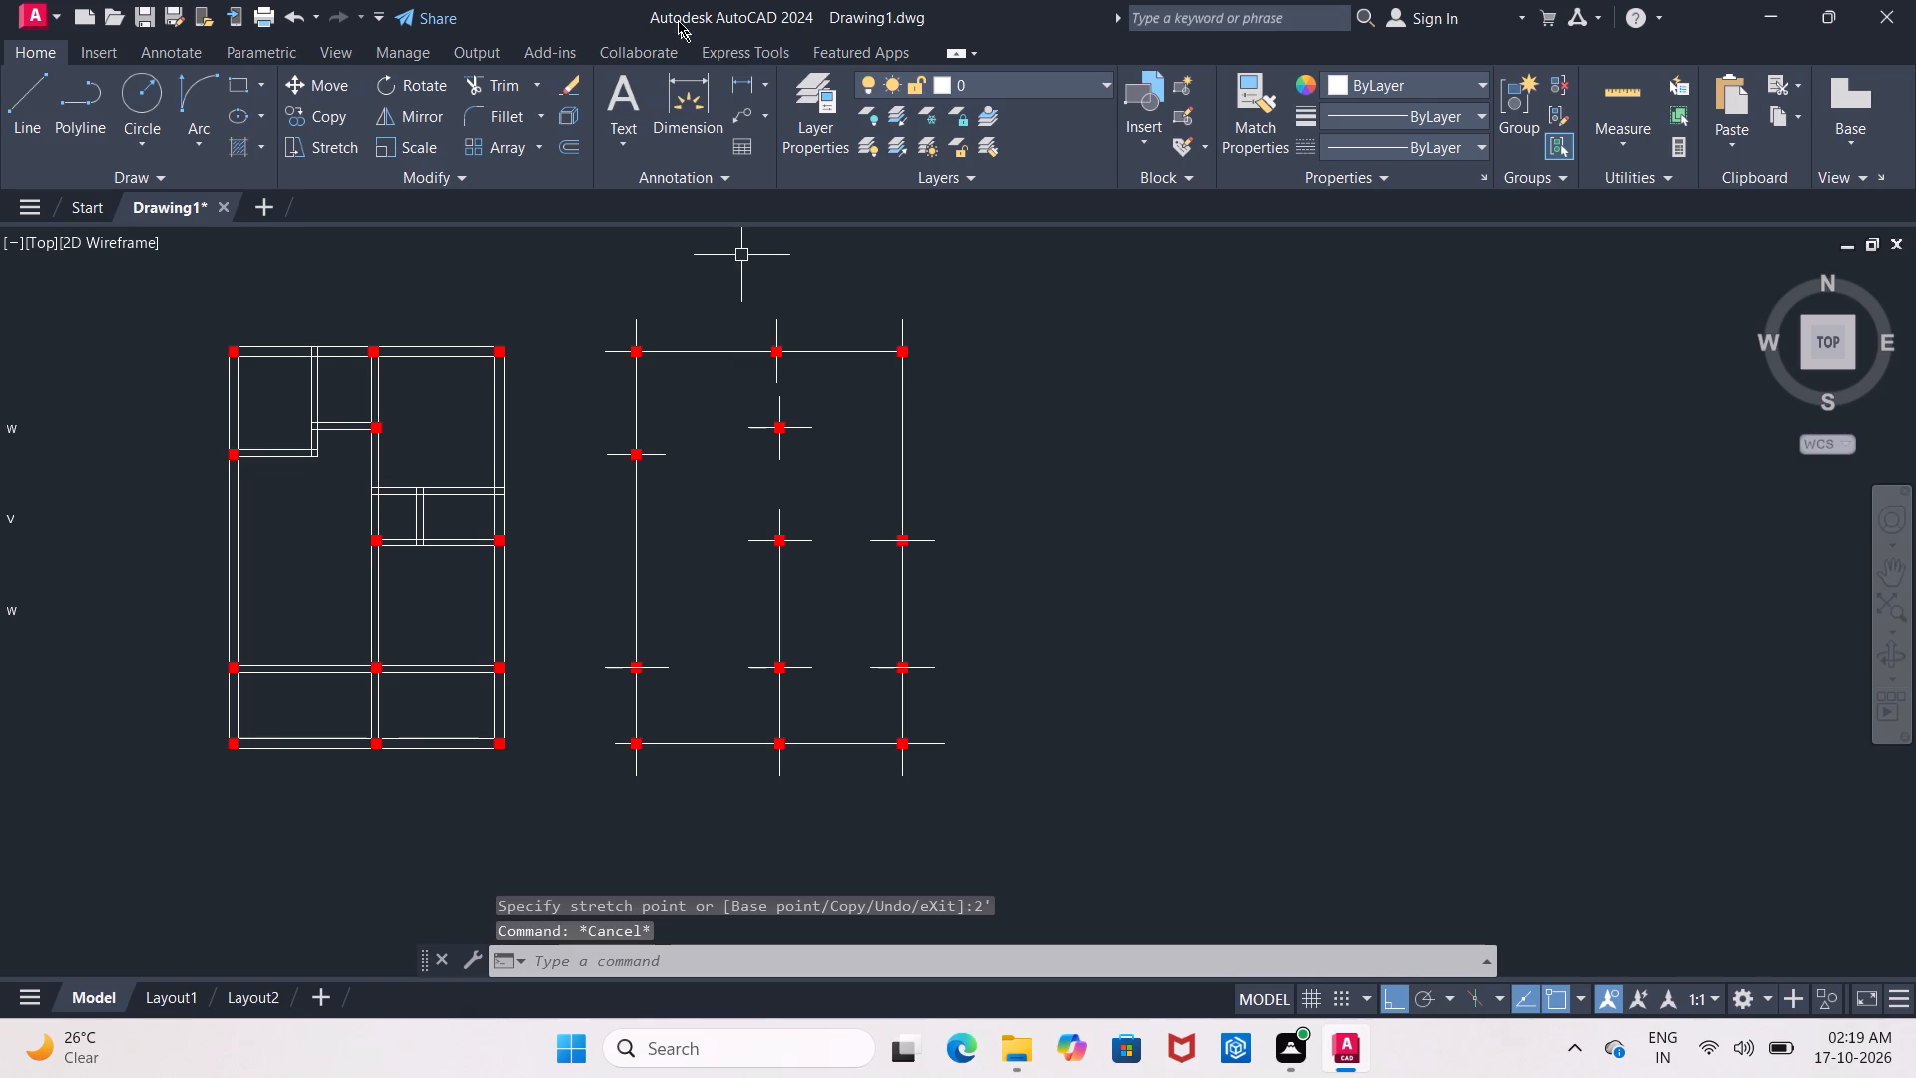
Add a vertical linear dimension between the centres of the top-left column and the column below it, placed left of them.
left_click(739, 79)
scroll(656, 374, "up", 2)
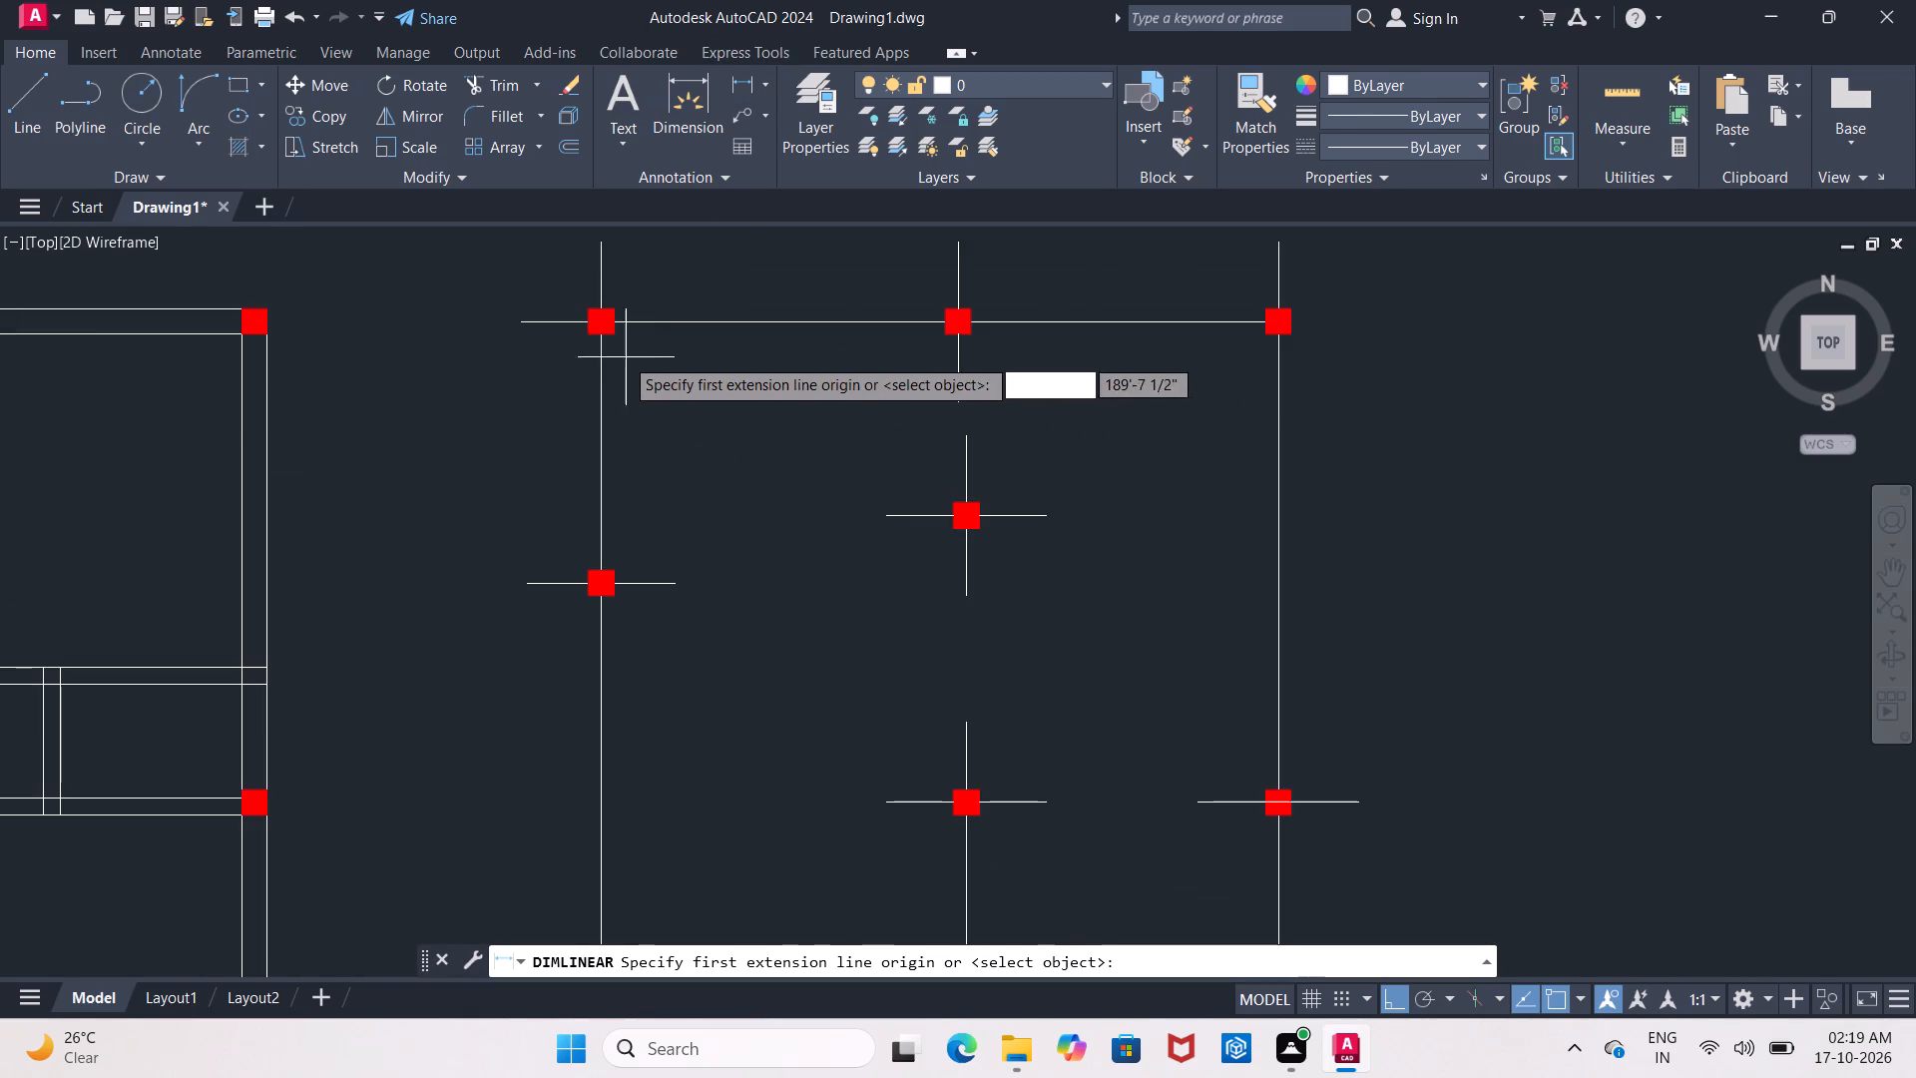
left_click(600, 321)
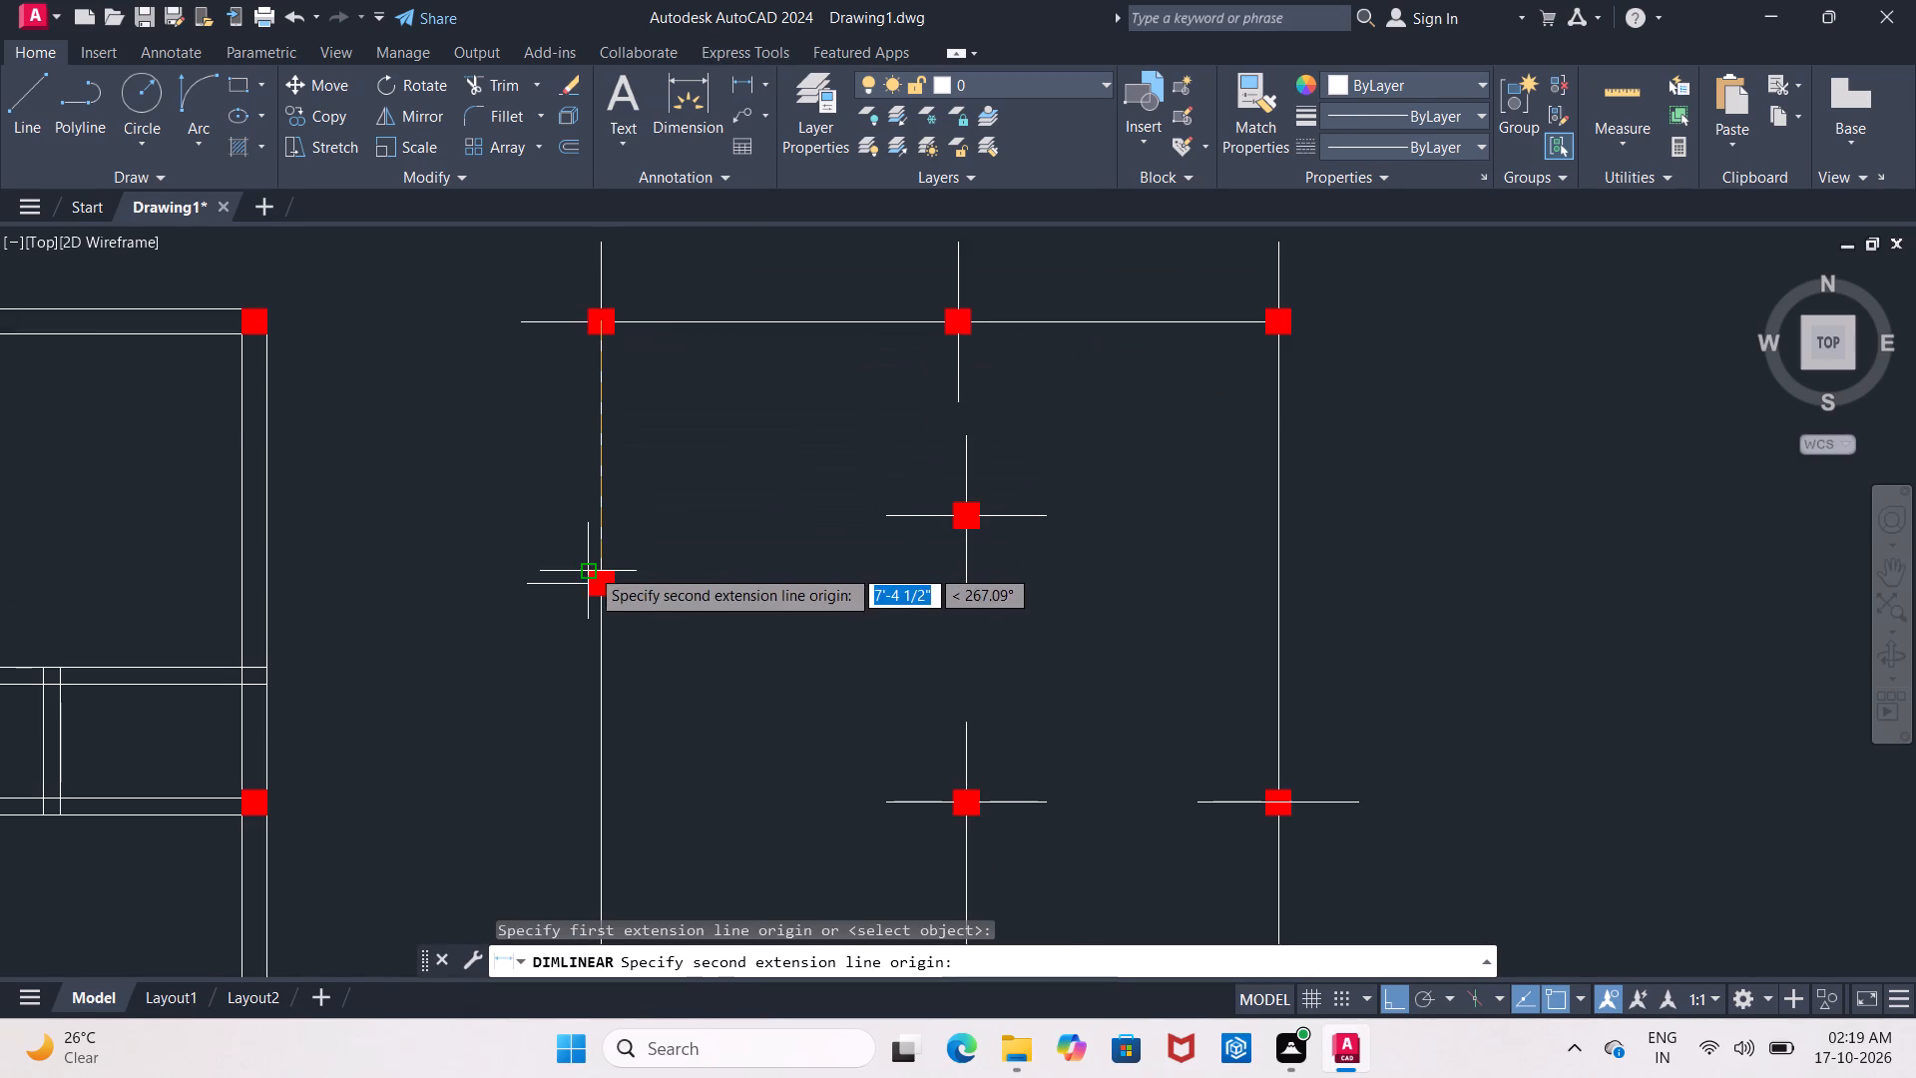
left_click(607, 581)
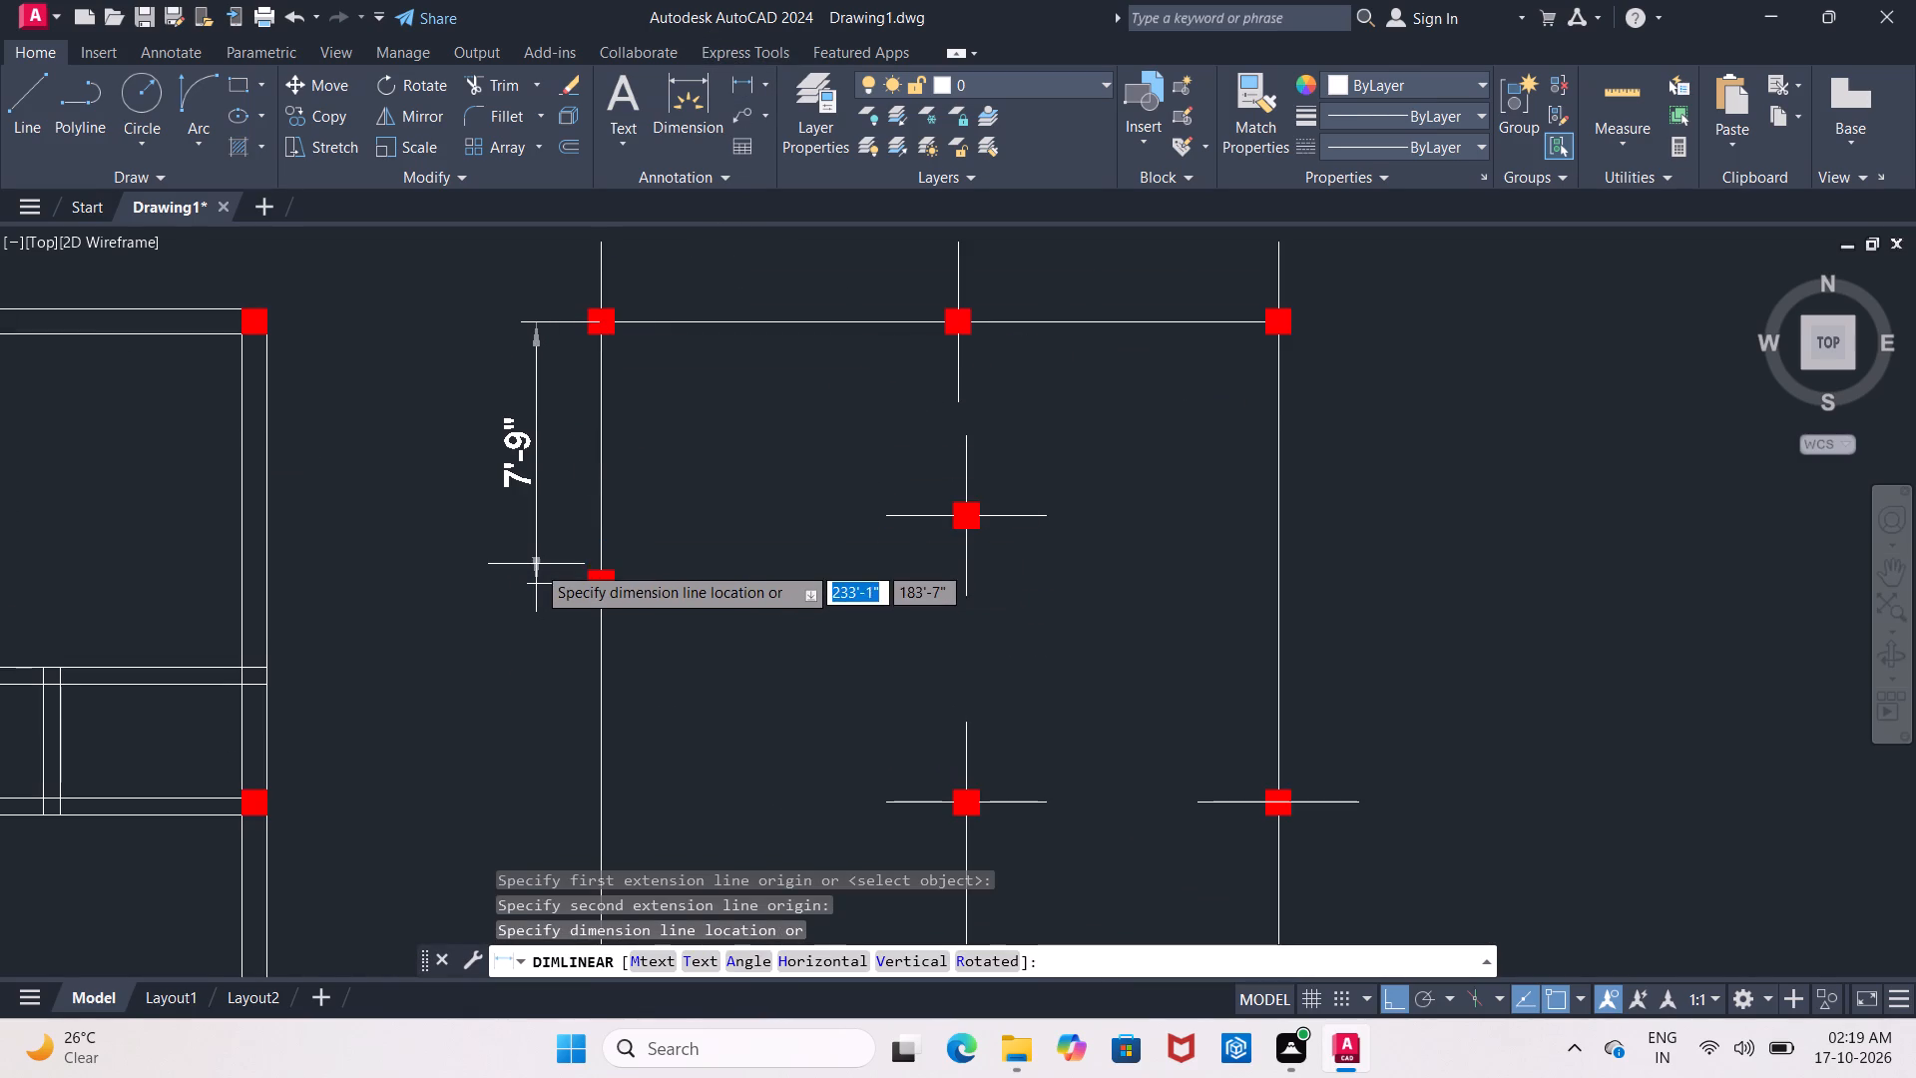
left_click(518, 579)
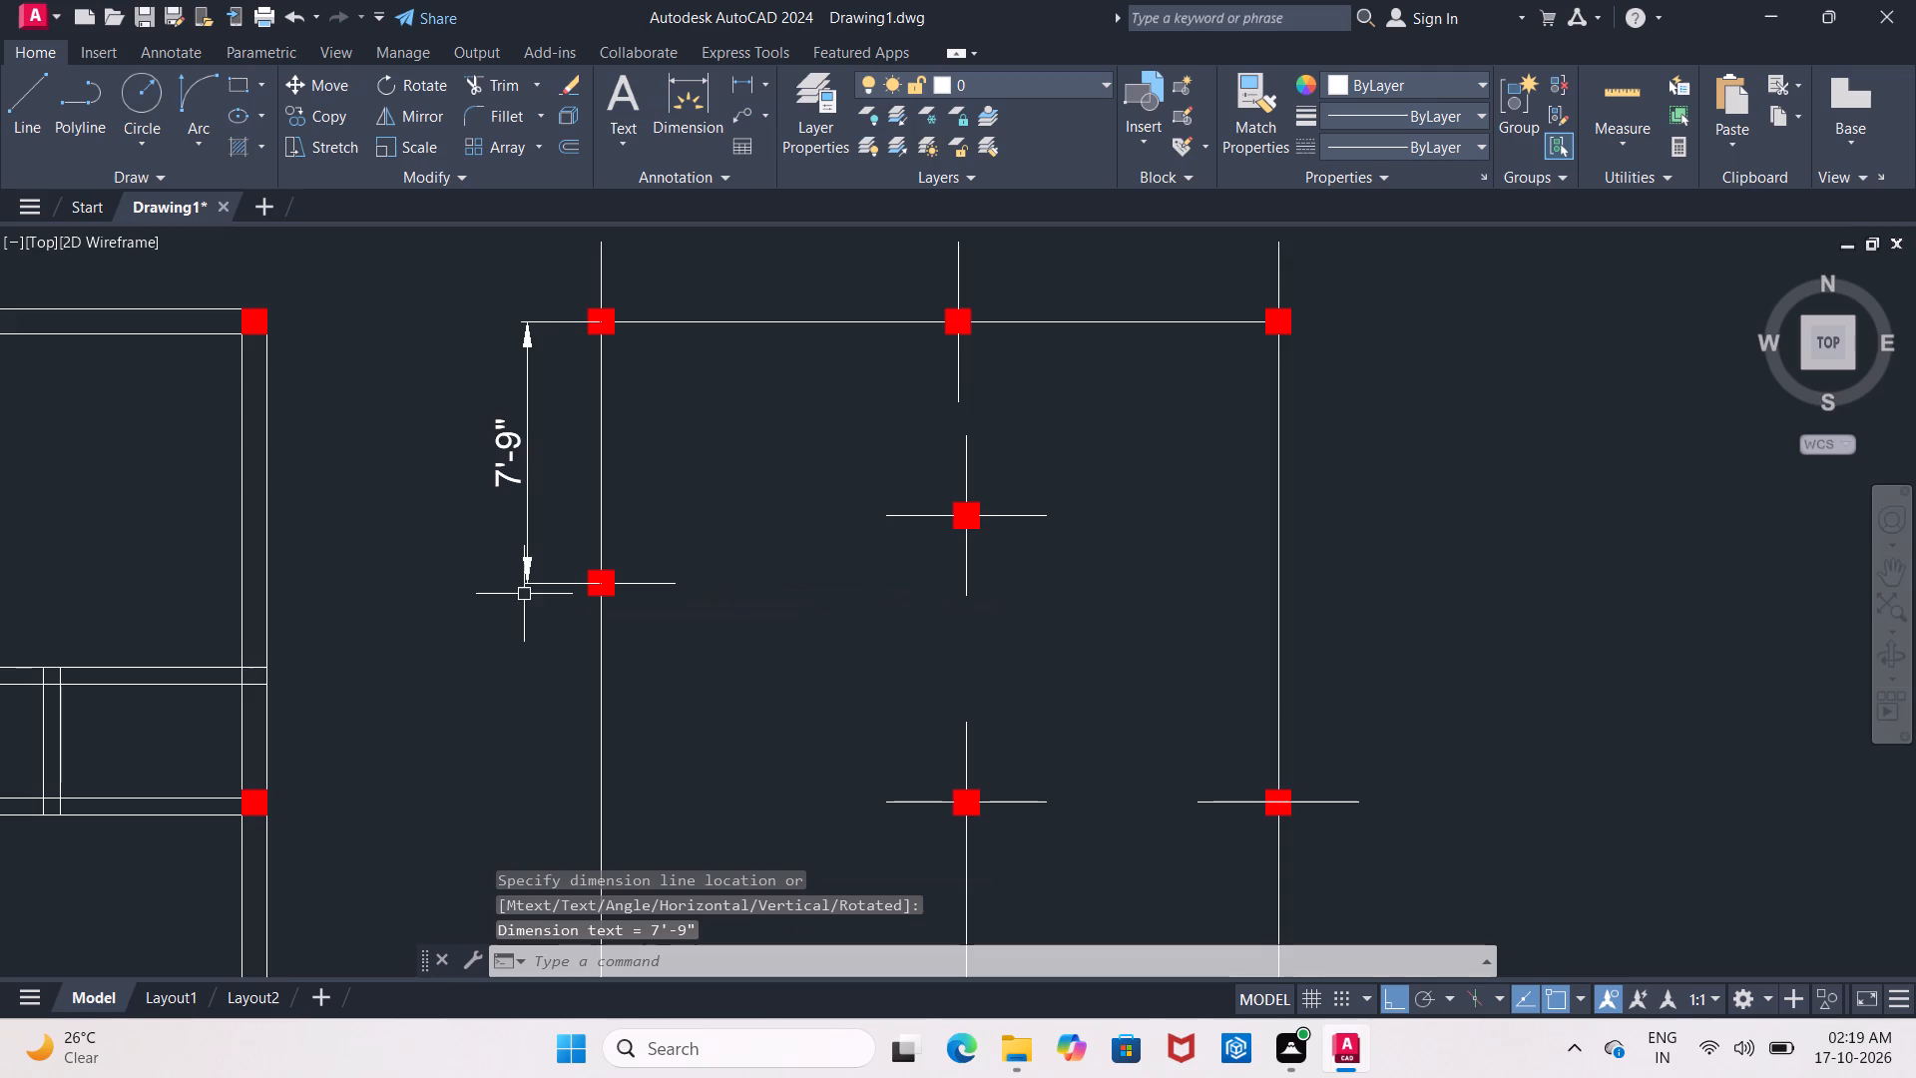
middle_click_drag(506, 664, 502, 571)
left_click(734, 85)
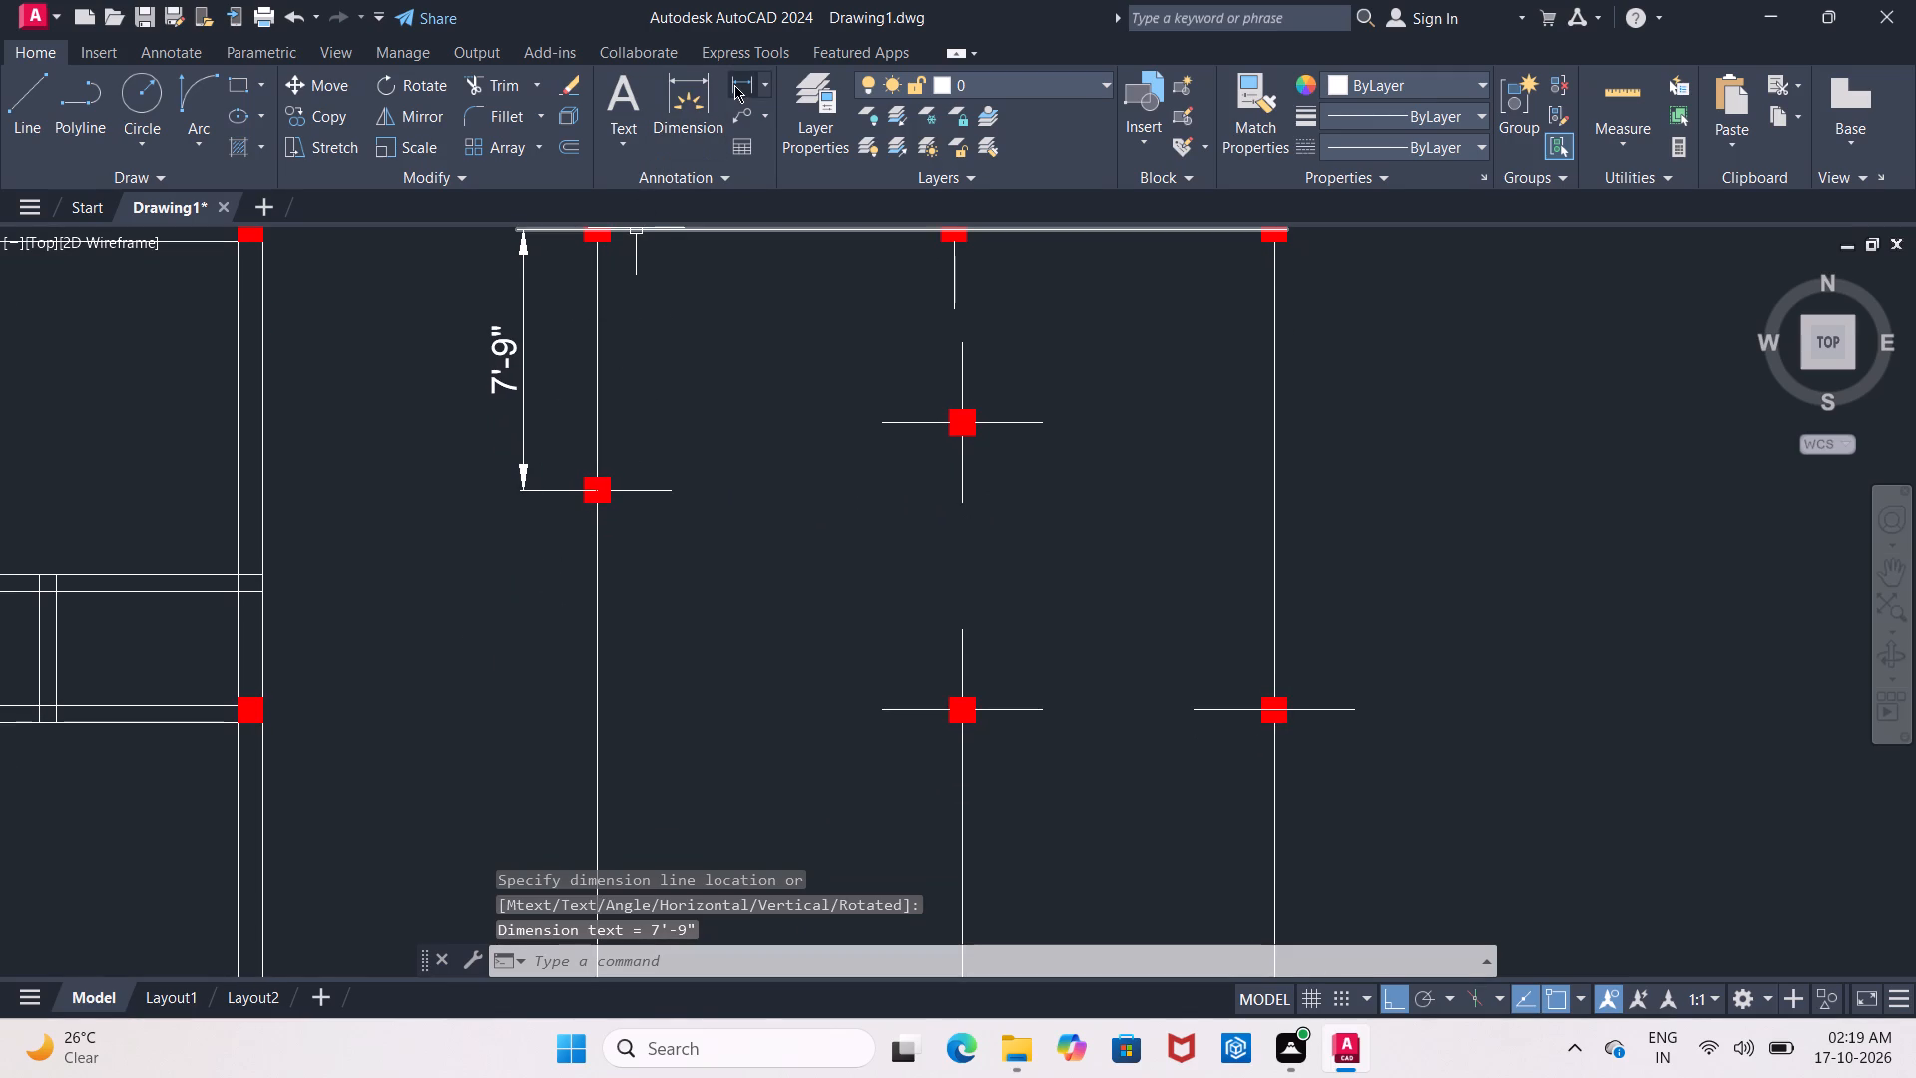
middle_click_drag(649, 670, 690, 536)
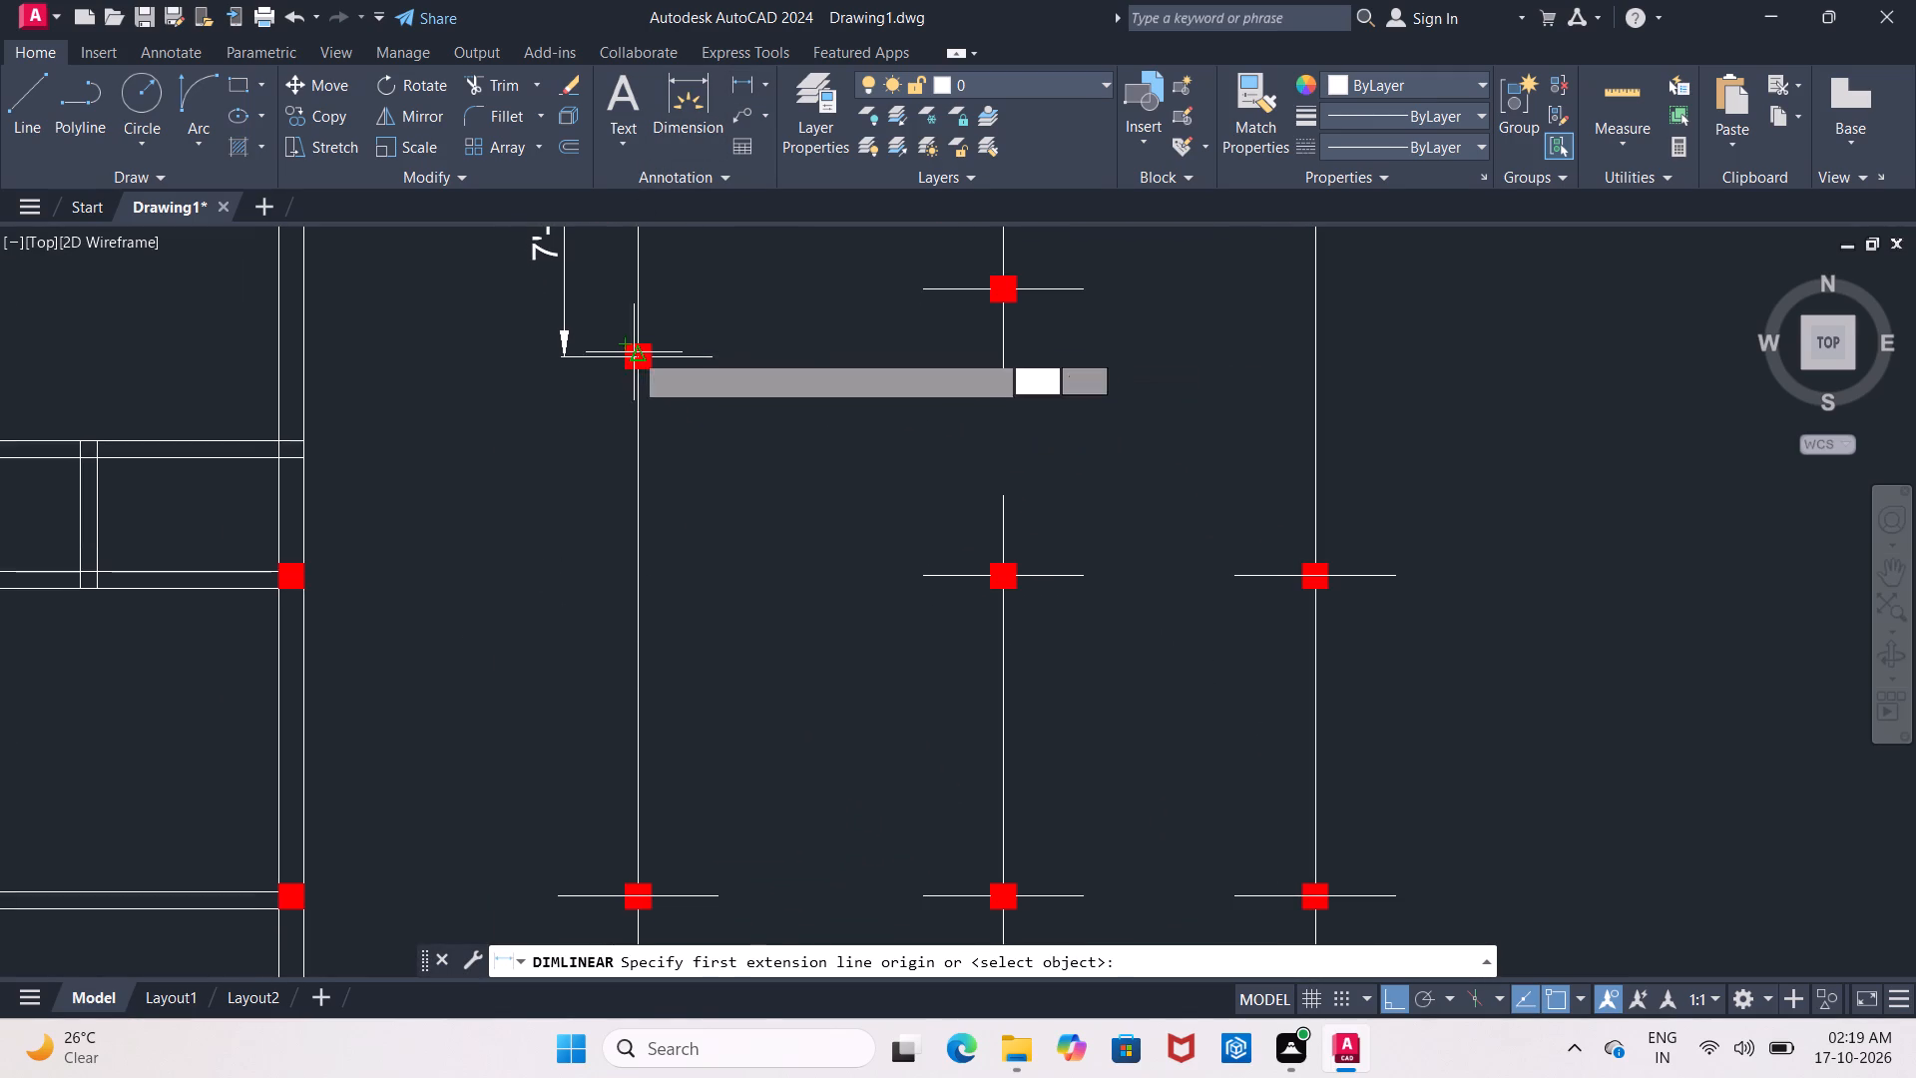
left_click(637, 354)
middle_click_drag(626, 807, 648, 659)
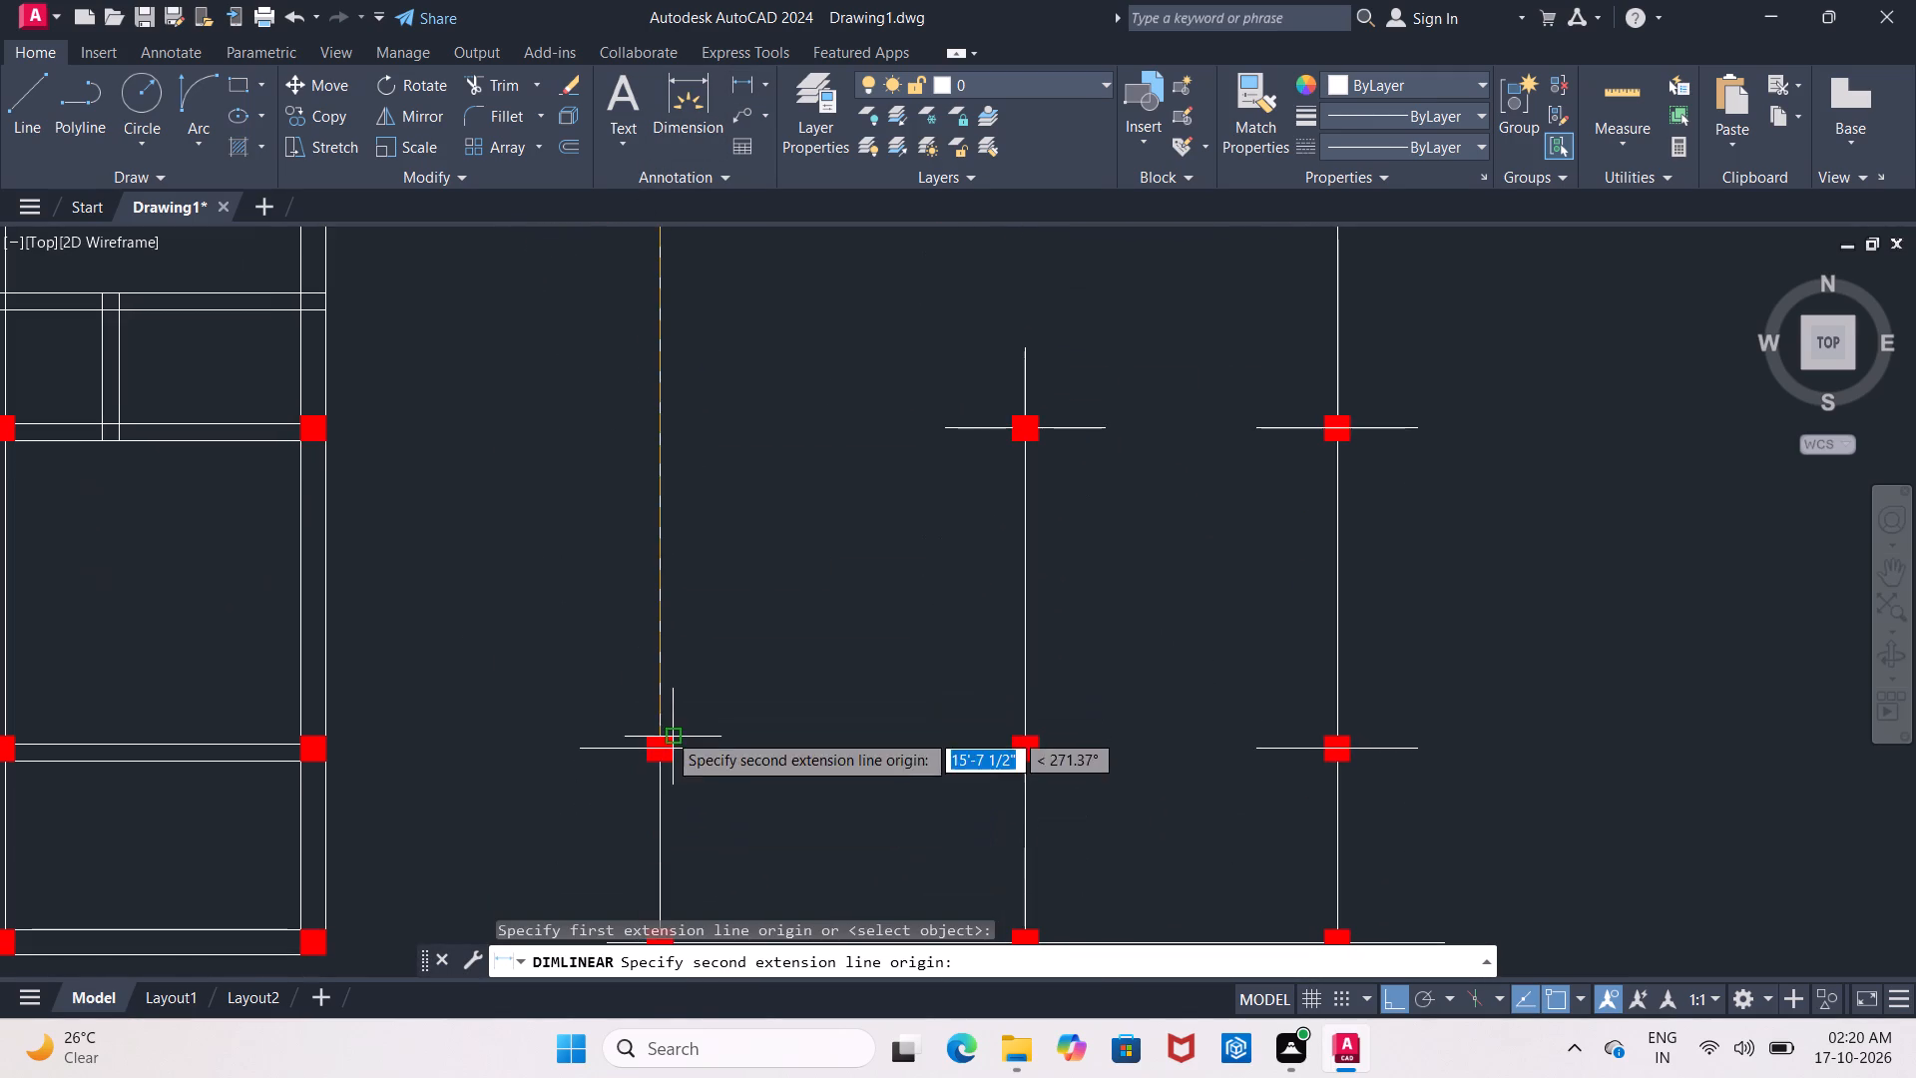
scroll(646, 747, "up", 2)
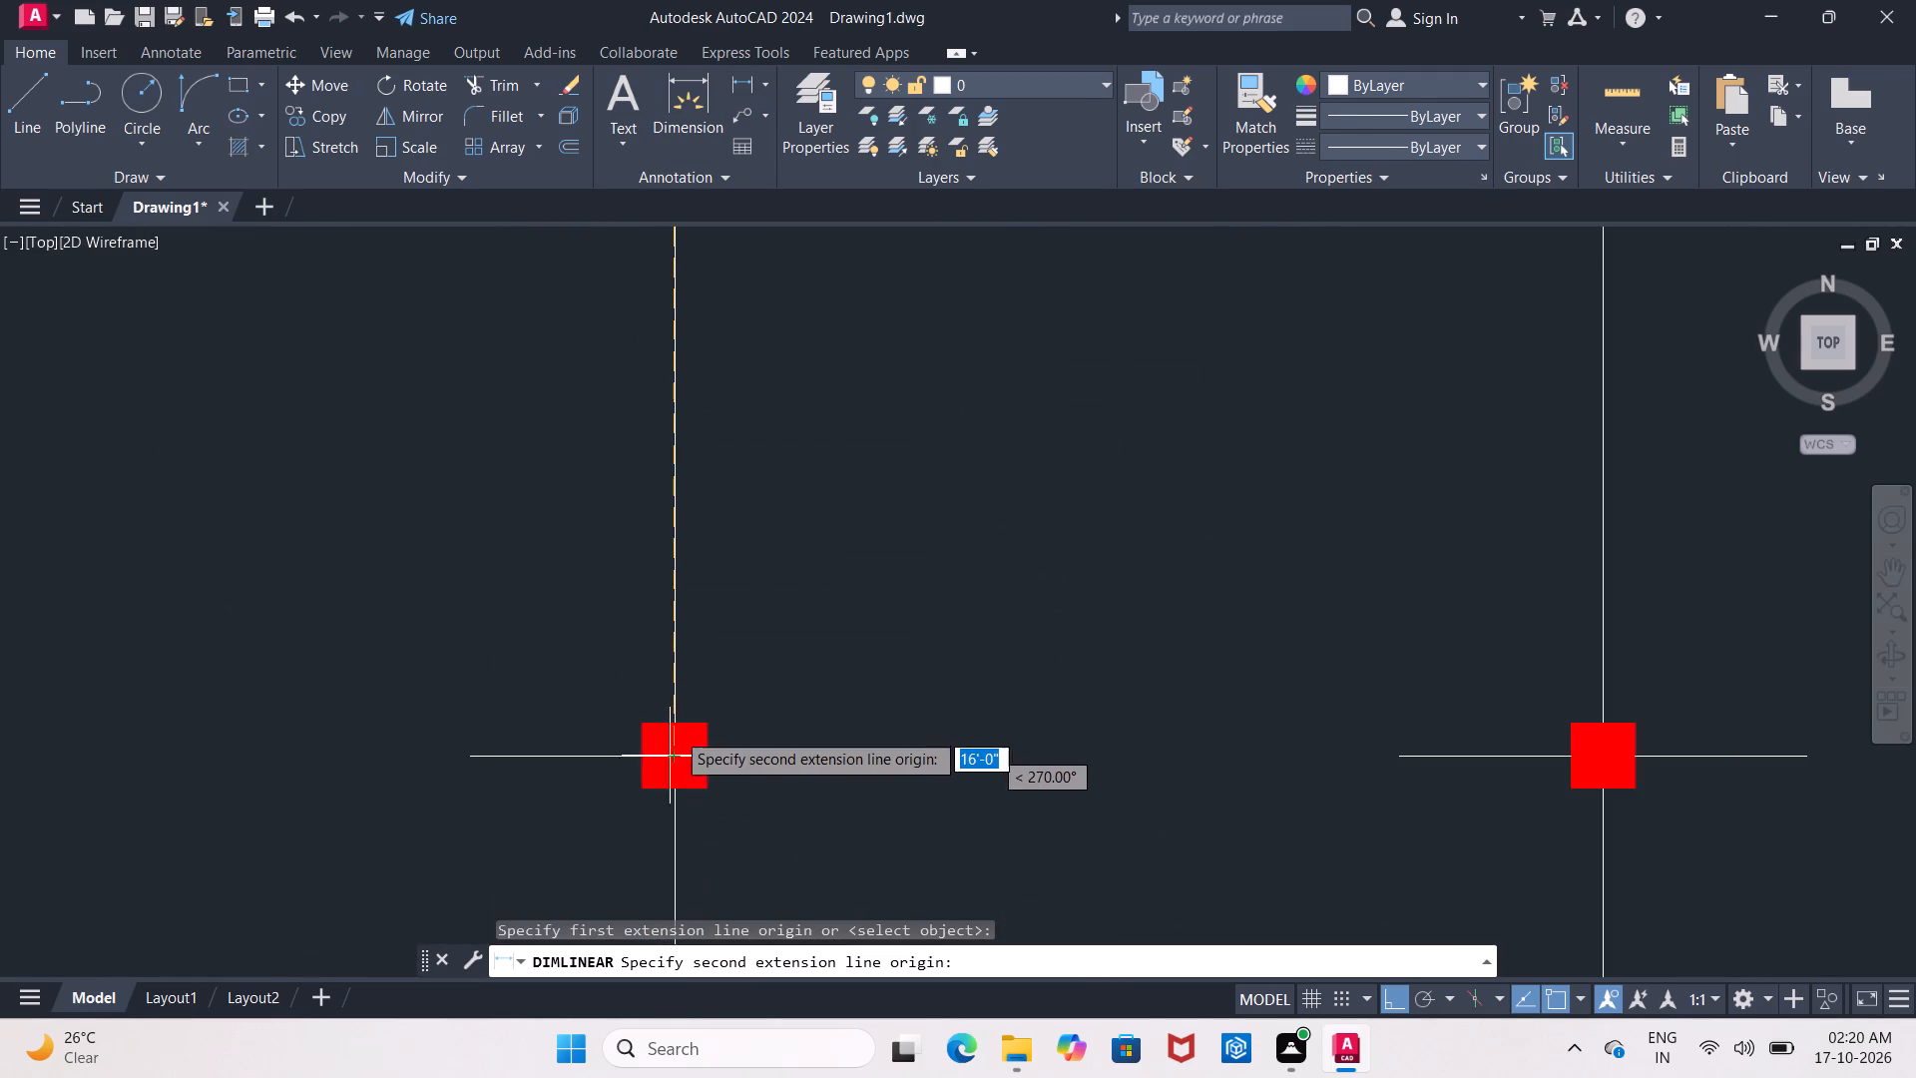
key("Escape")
Trim both horizontal centre line portions inside the left-hand column of the second row from the bottom.
type("TR")
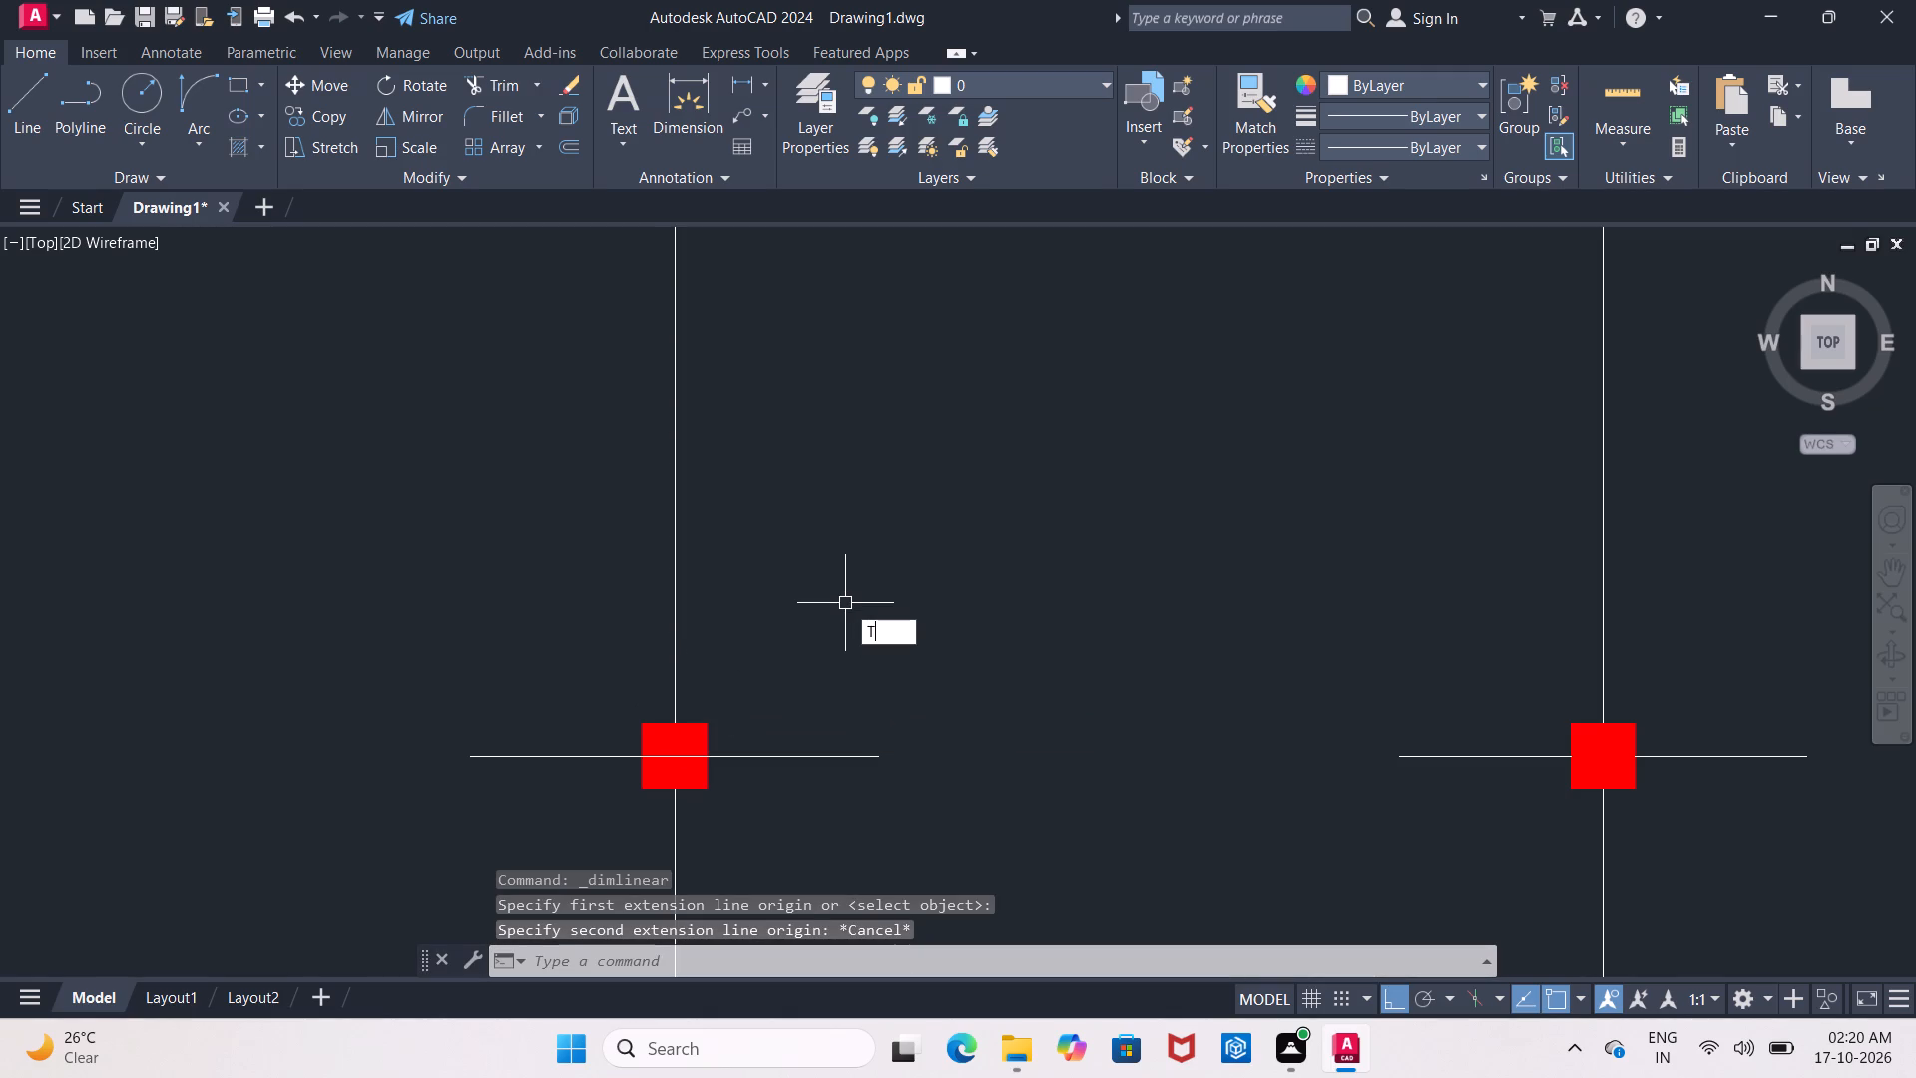
key("Return")
key("Return")
scroll(694, 773, "up", 1)
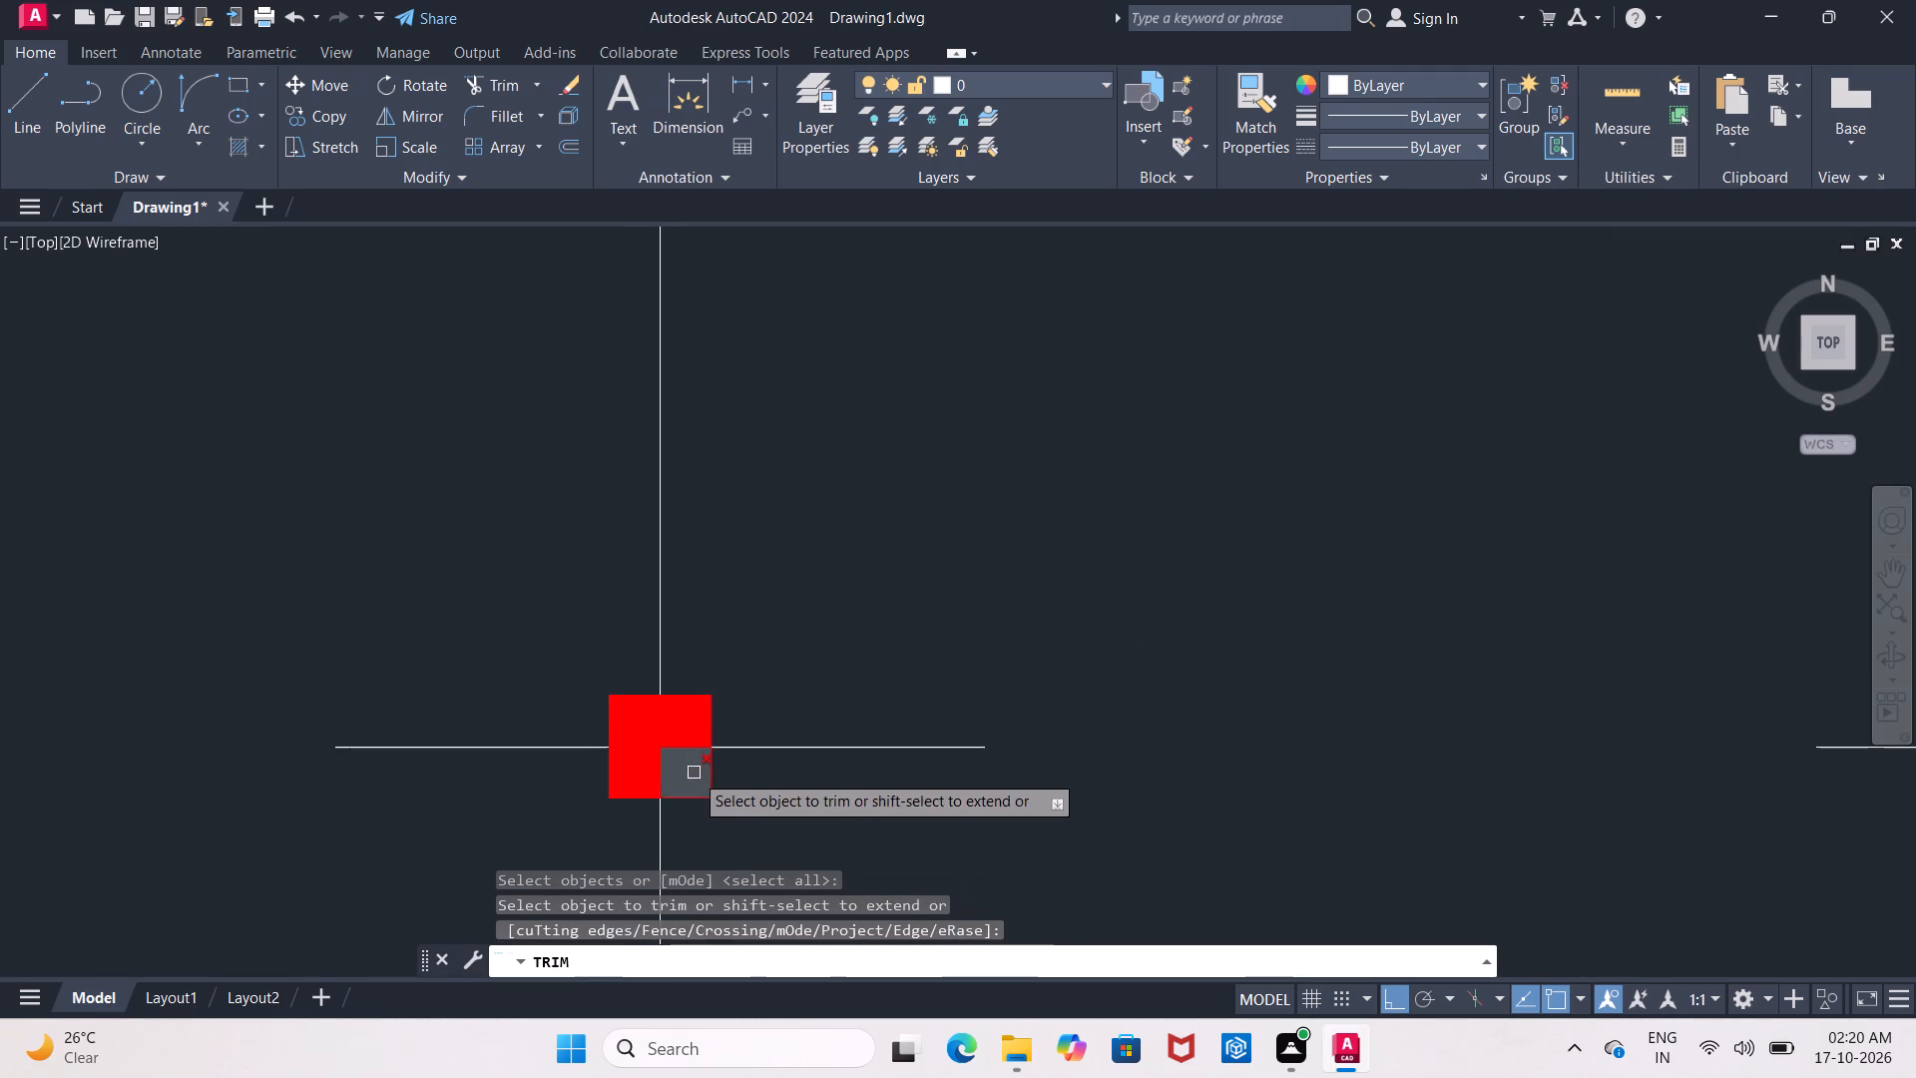
scroll(694, 773, "up", 1)
left_click(689, 735)
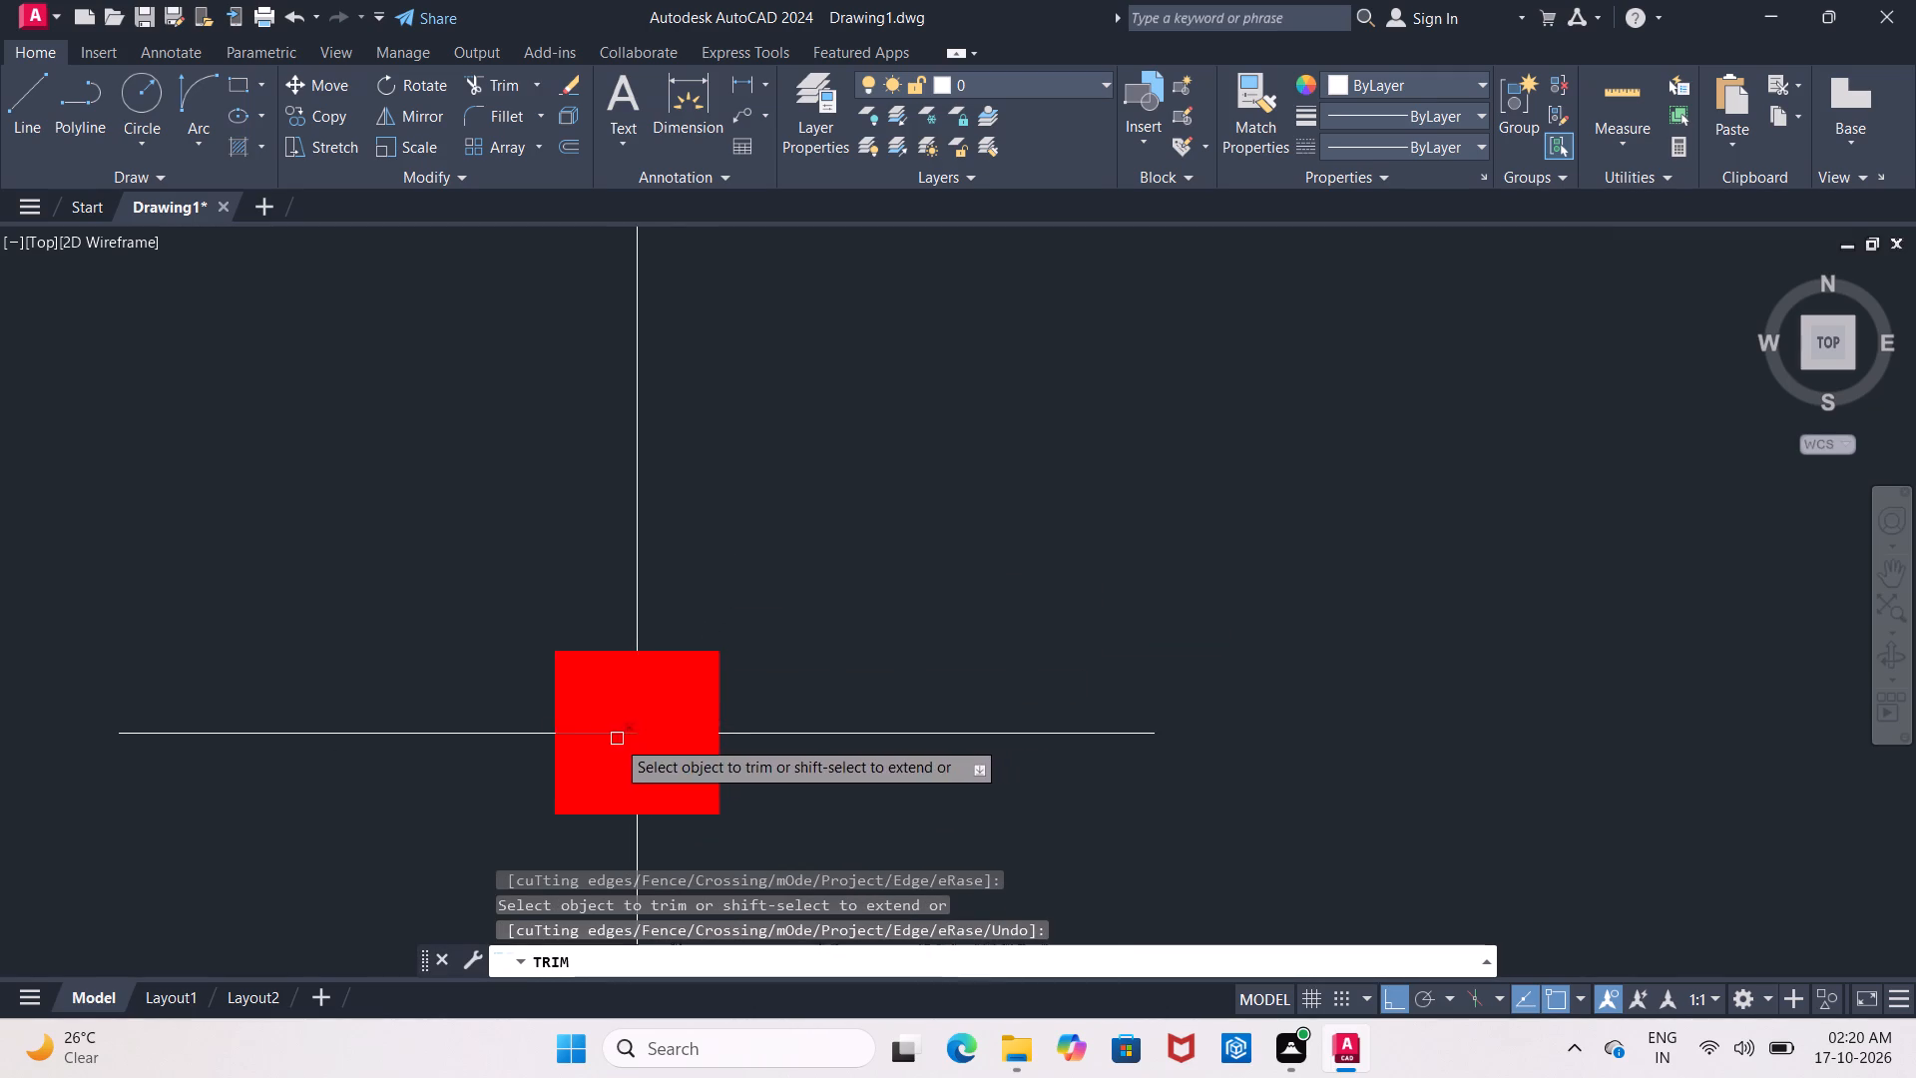
left_click(586, 732)
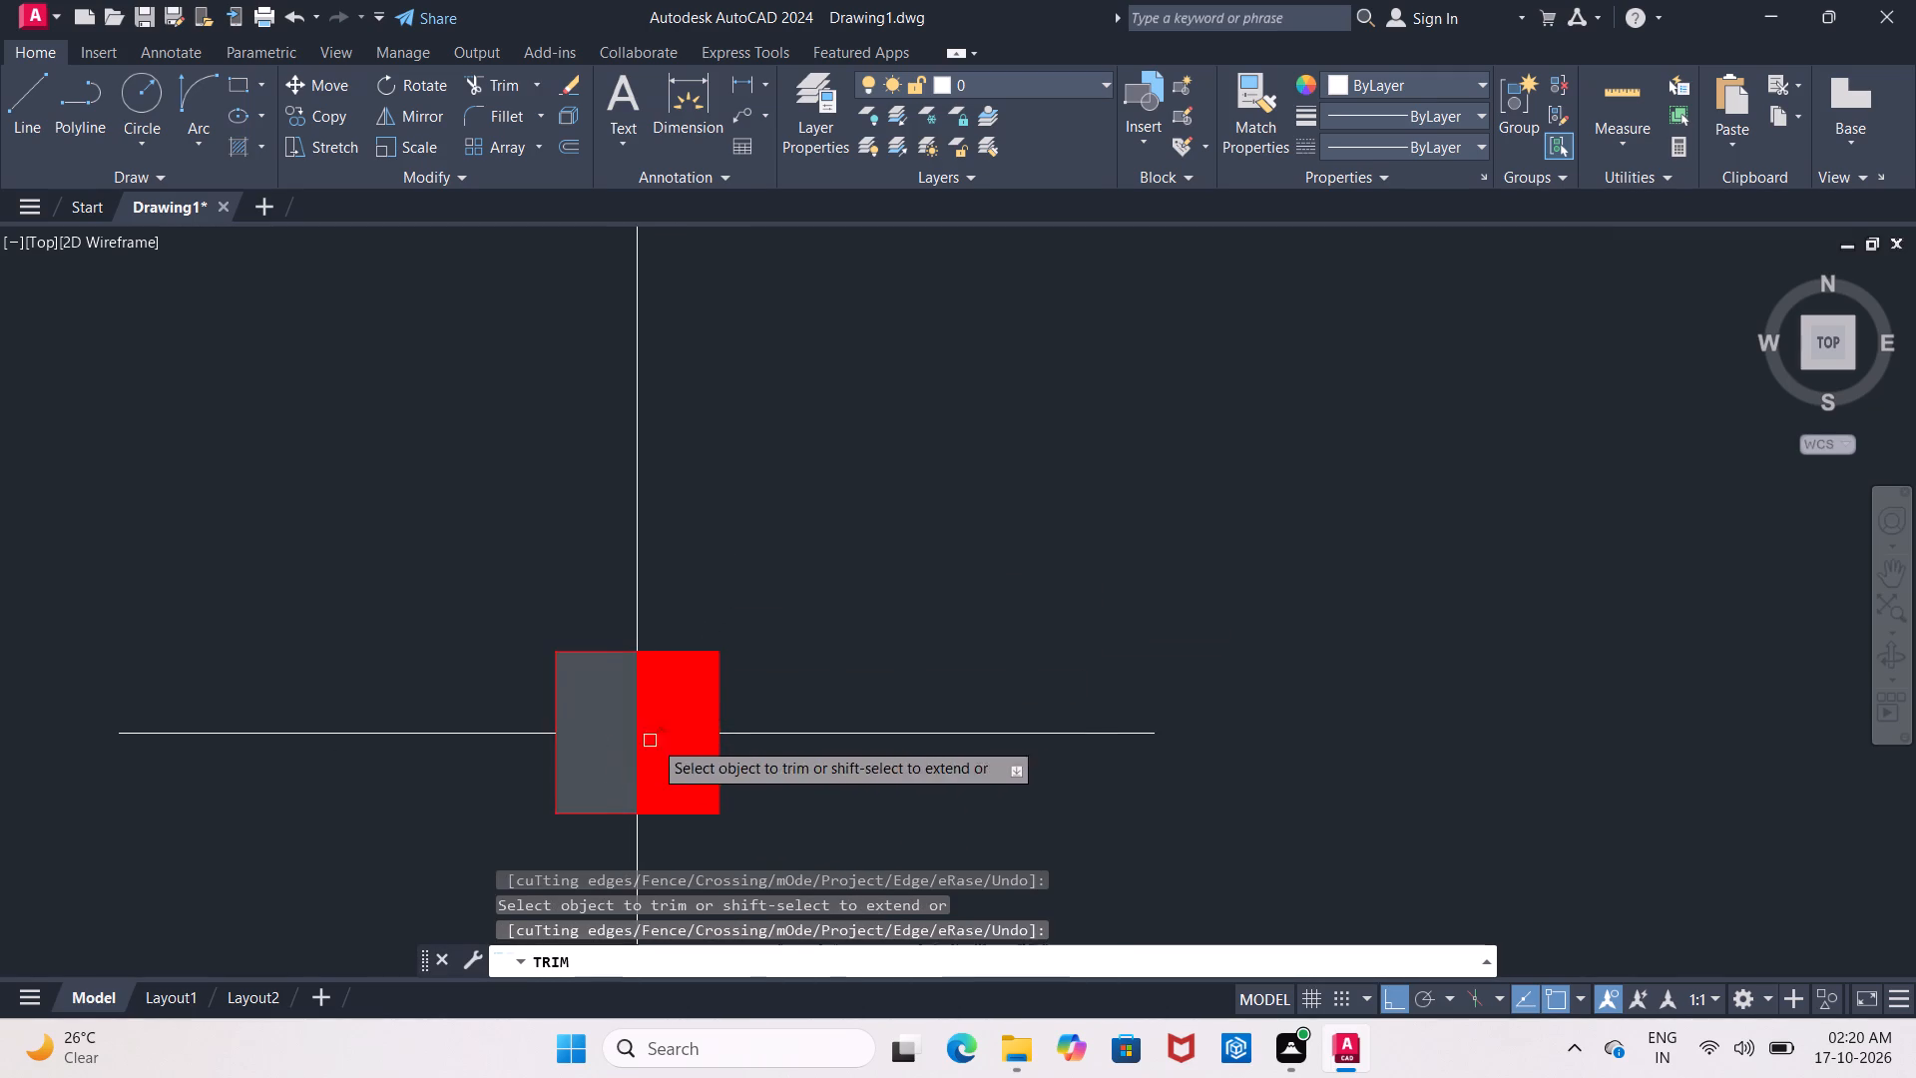
scroll(799, 590, "down", 4)
key("Escape")
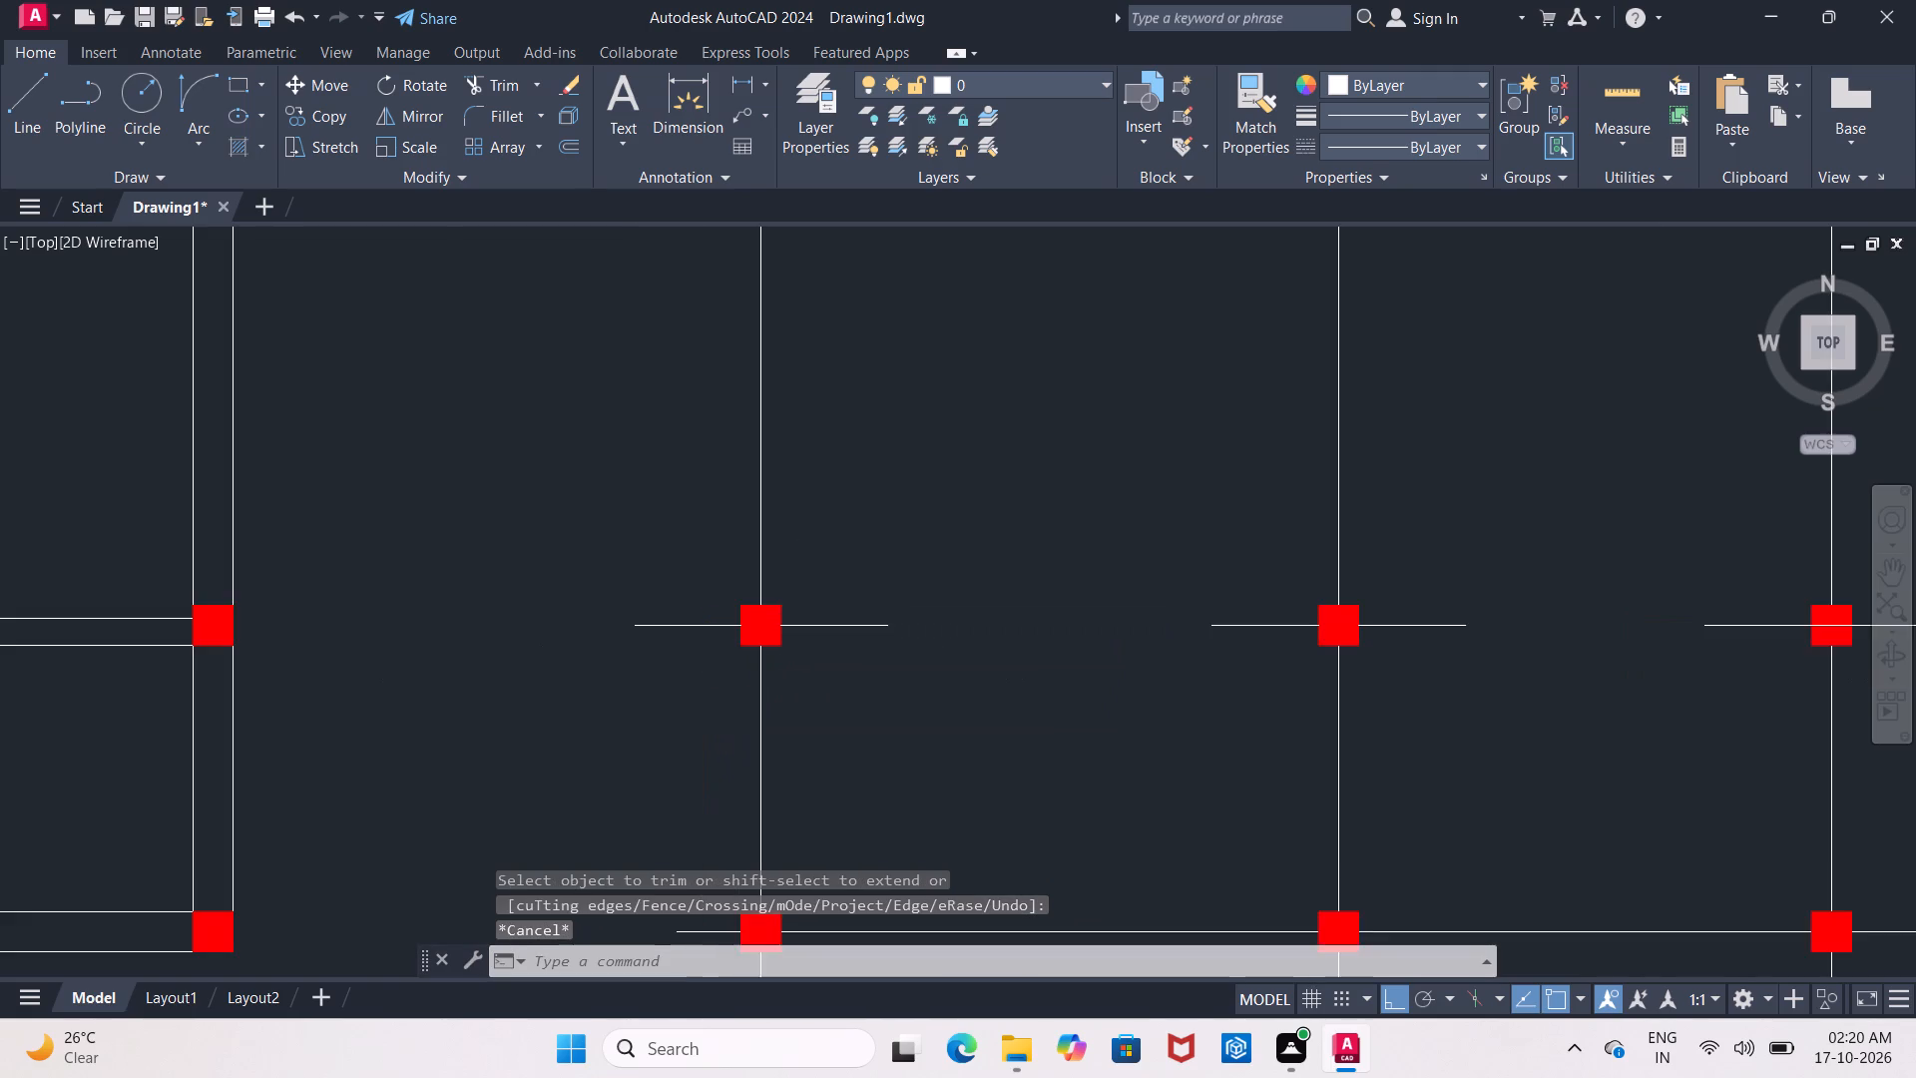
Trim both horizontal centre line portions inside the right-hand column of the second row from the bottom.
scroll(799, 590, "down", 1)
scroll(1234, 617, "up", 1)
middle_click_drag(1234, 617, 739, 597)
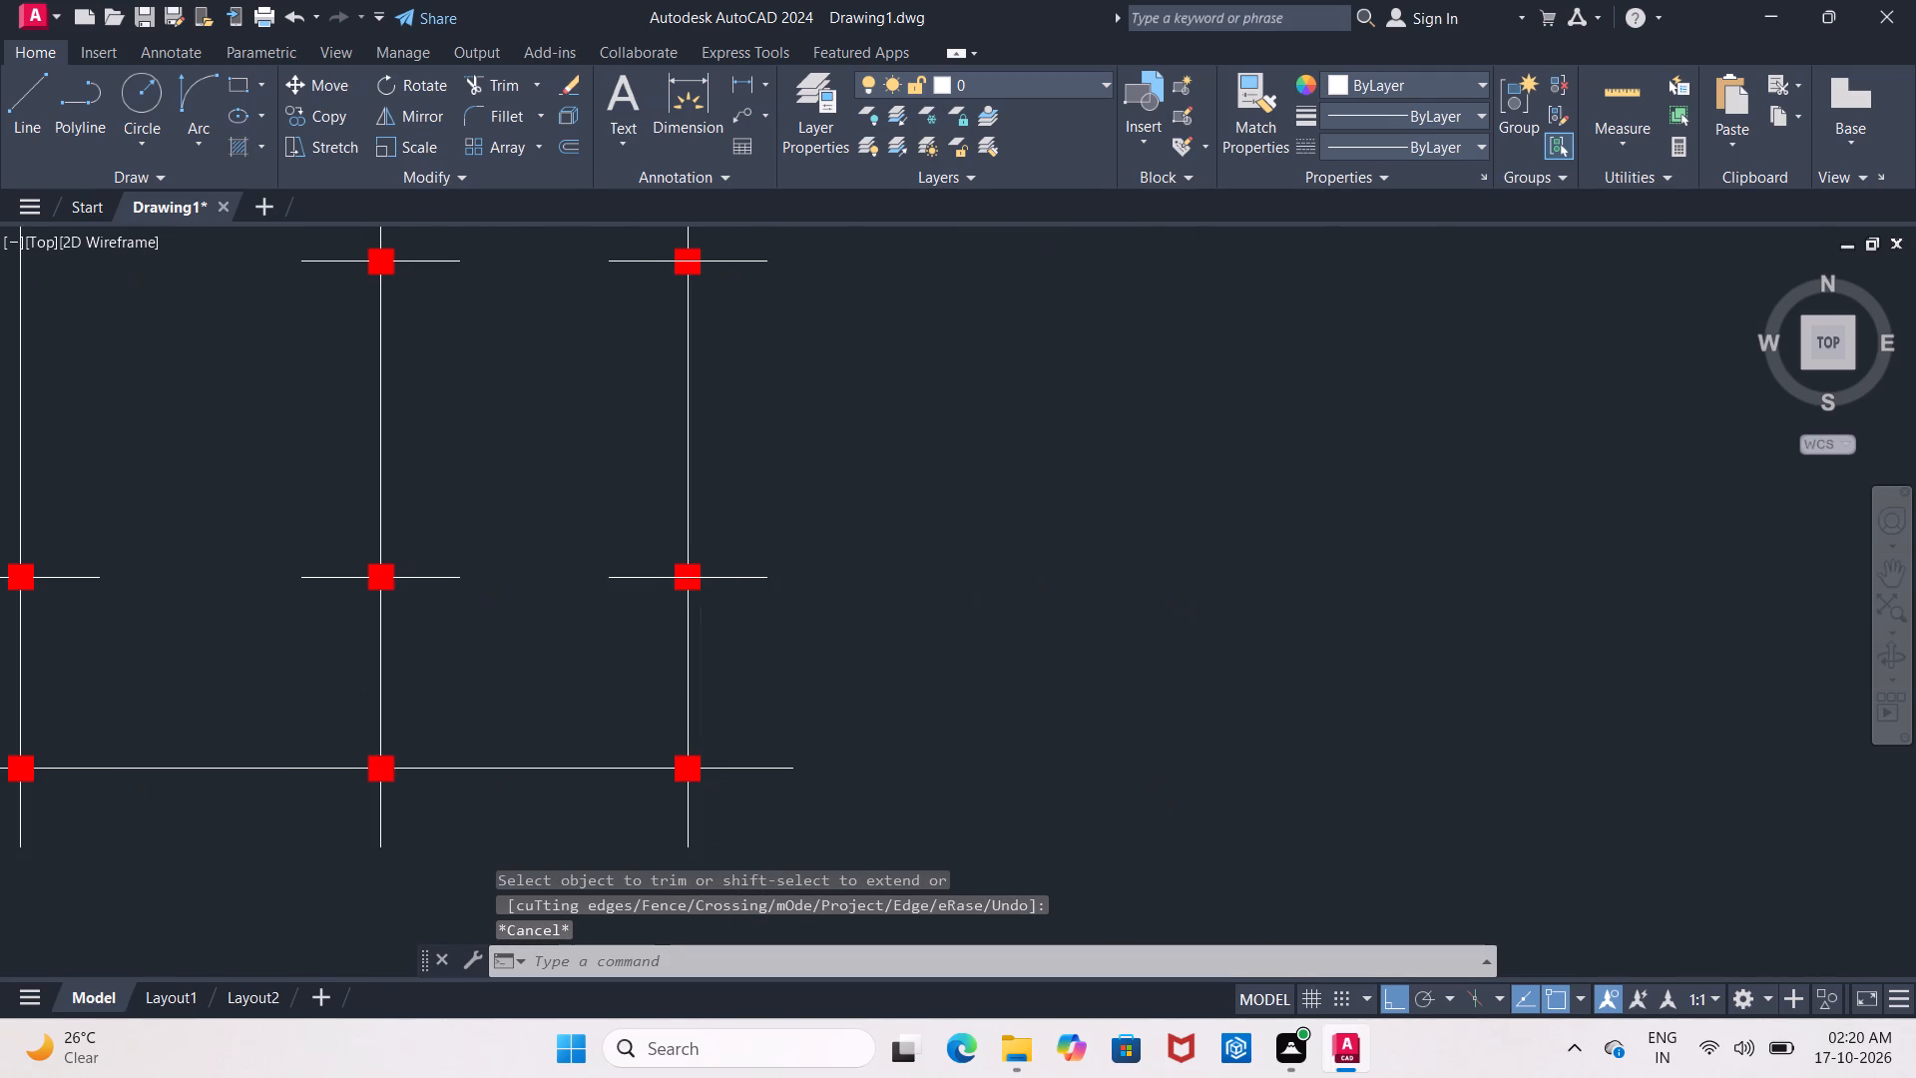
type("TR")
key("Return")
key("Return")
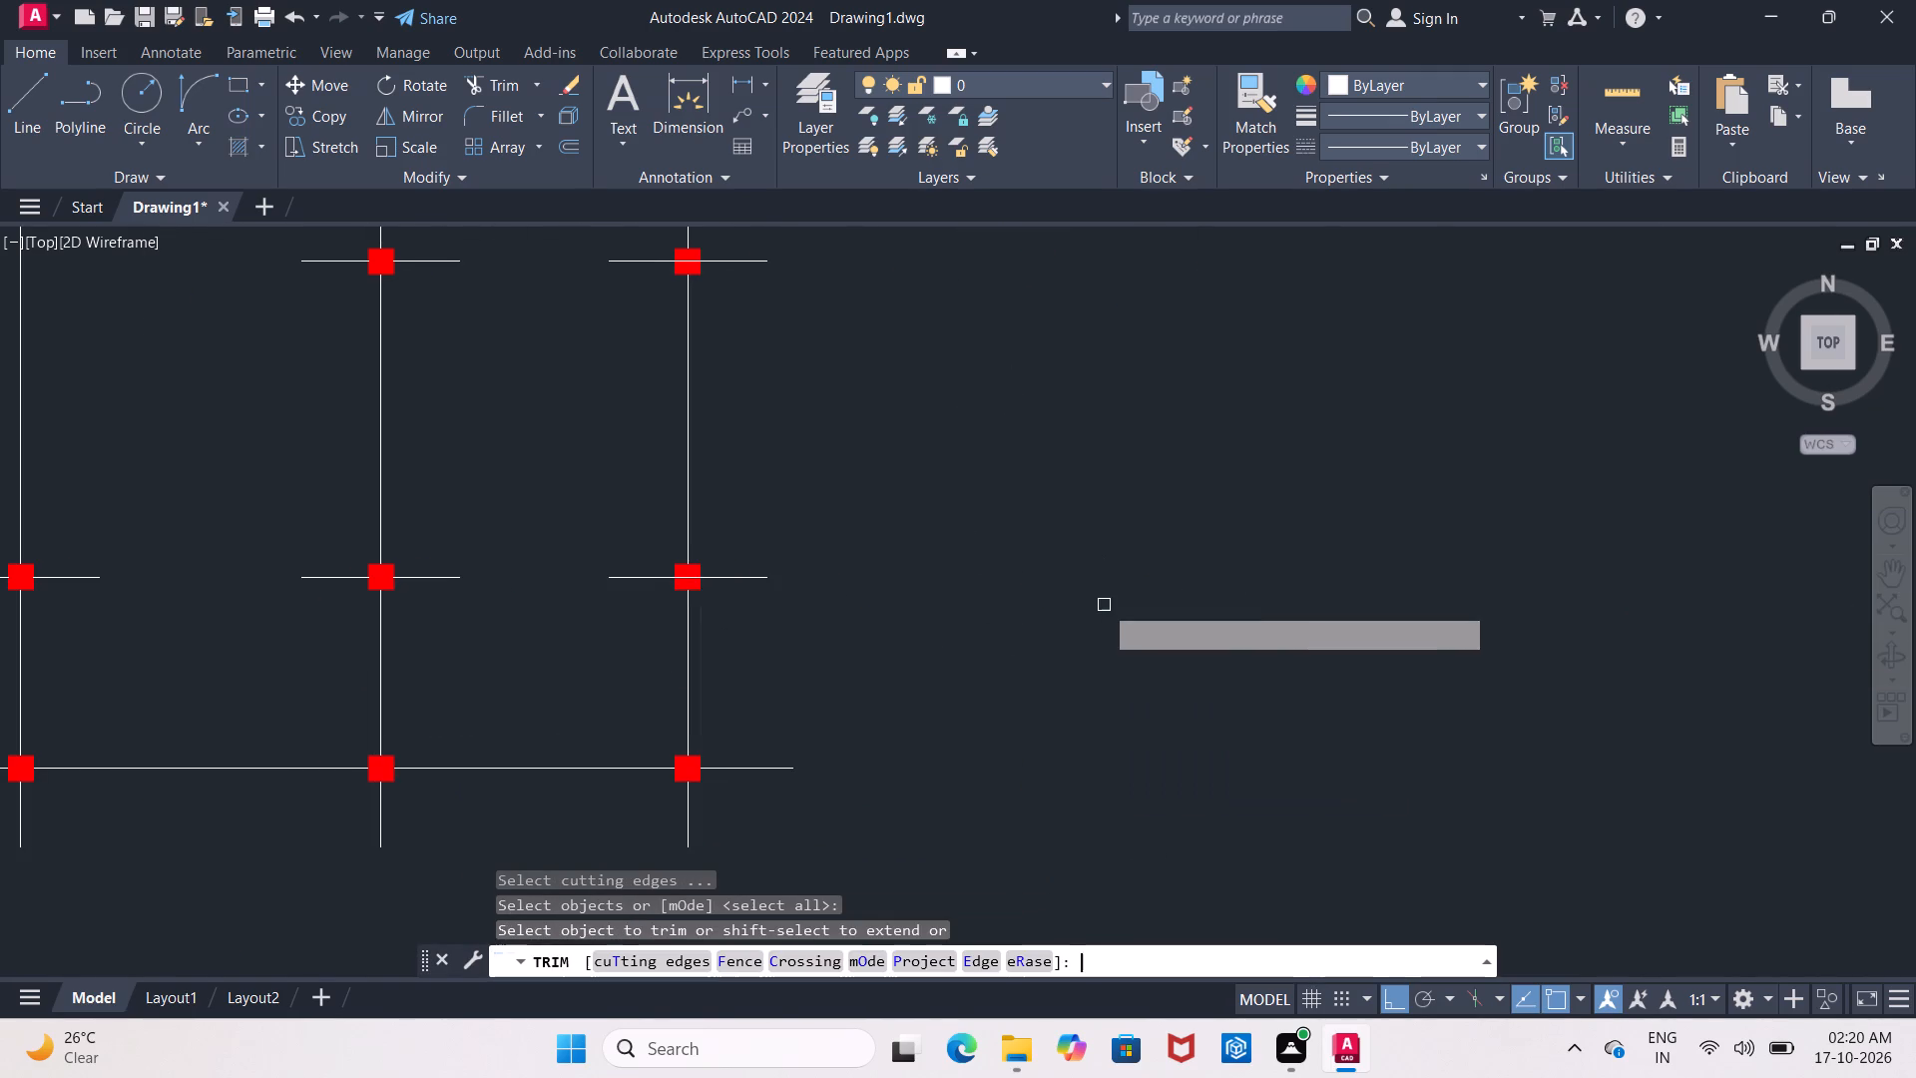
scroll(687, 584, "up", 3)
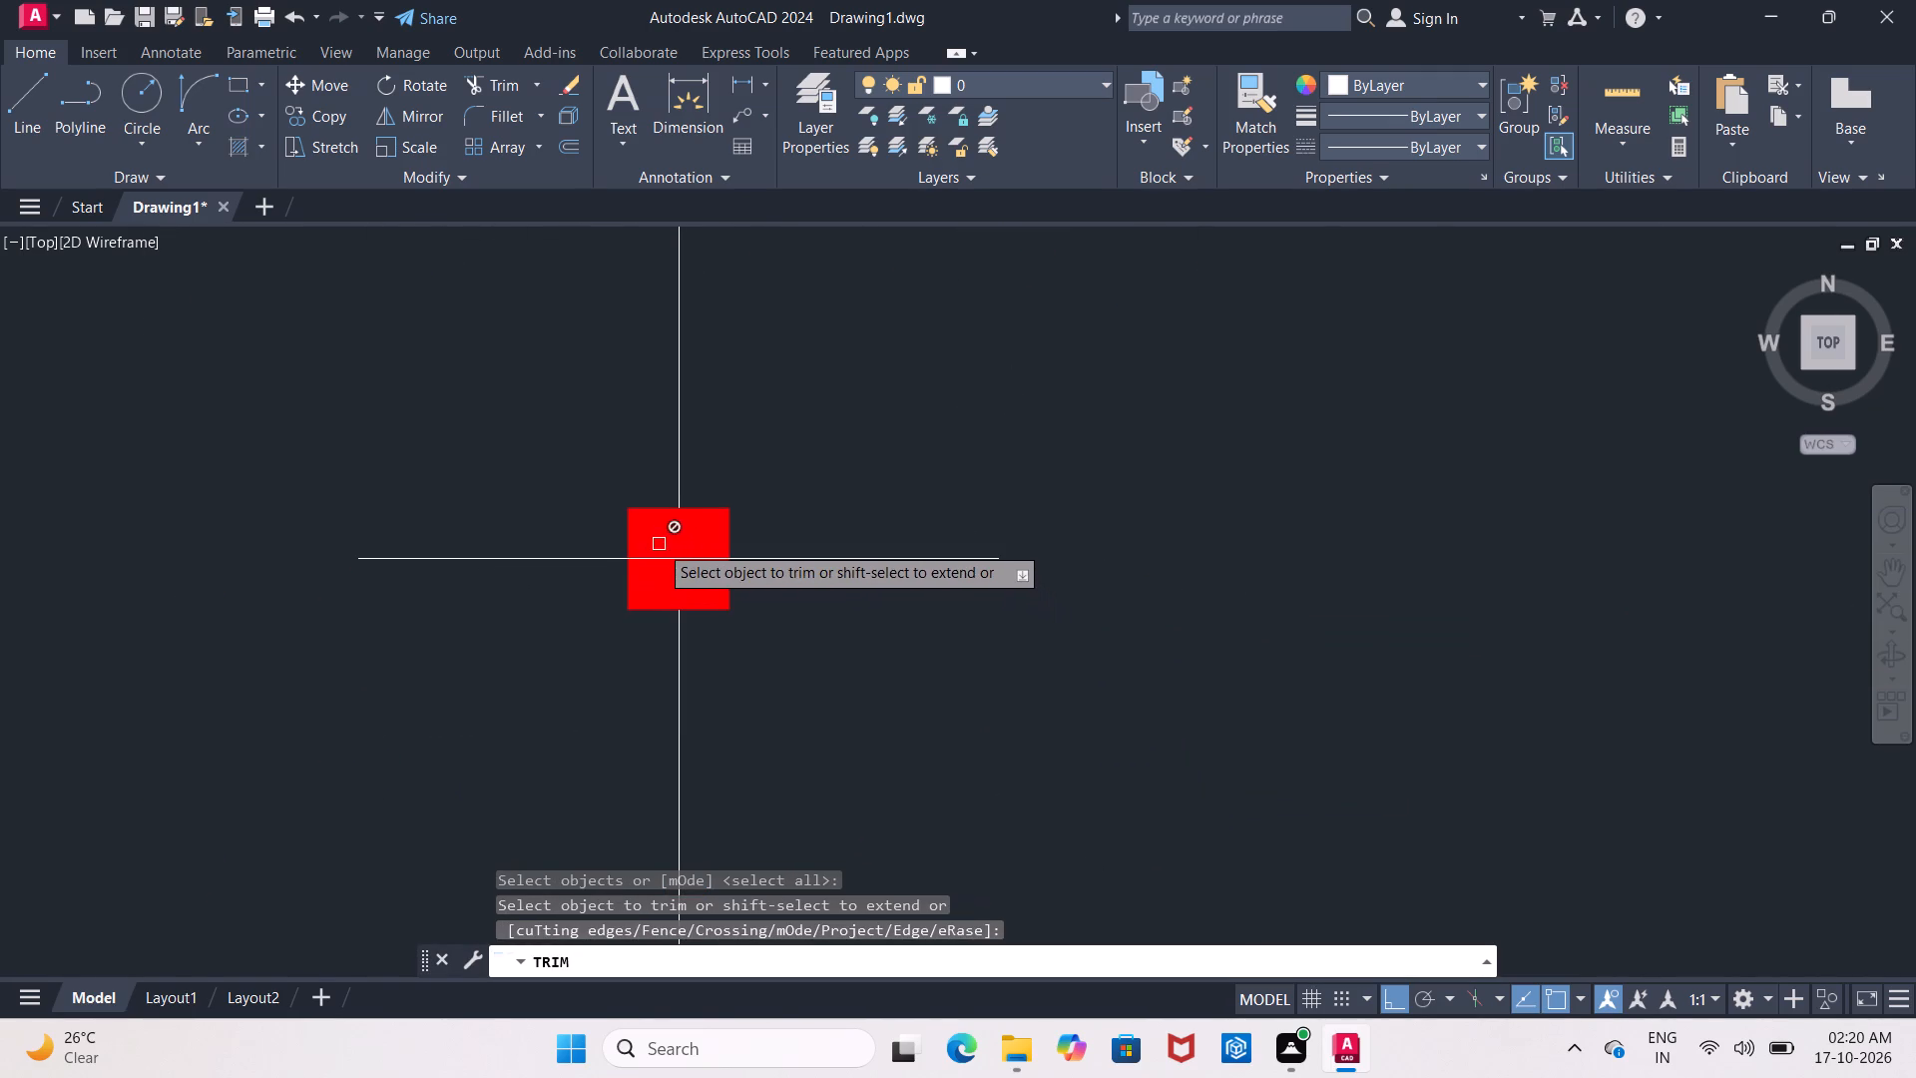
left_click(650, 559)
left_click(703, 558)
Trim both horizontal centre line portions inside the right-hand column of the third row from the bottom.
scroll(782, 470, "down", 2)
middle_click_drag(778, 563, 774, 778)
scroll(775, 733, "down", 1)
scroll(746, 472, "up", 2)
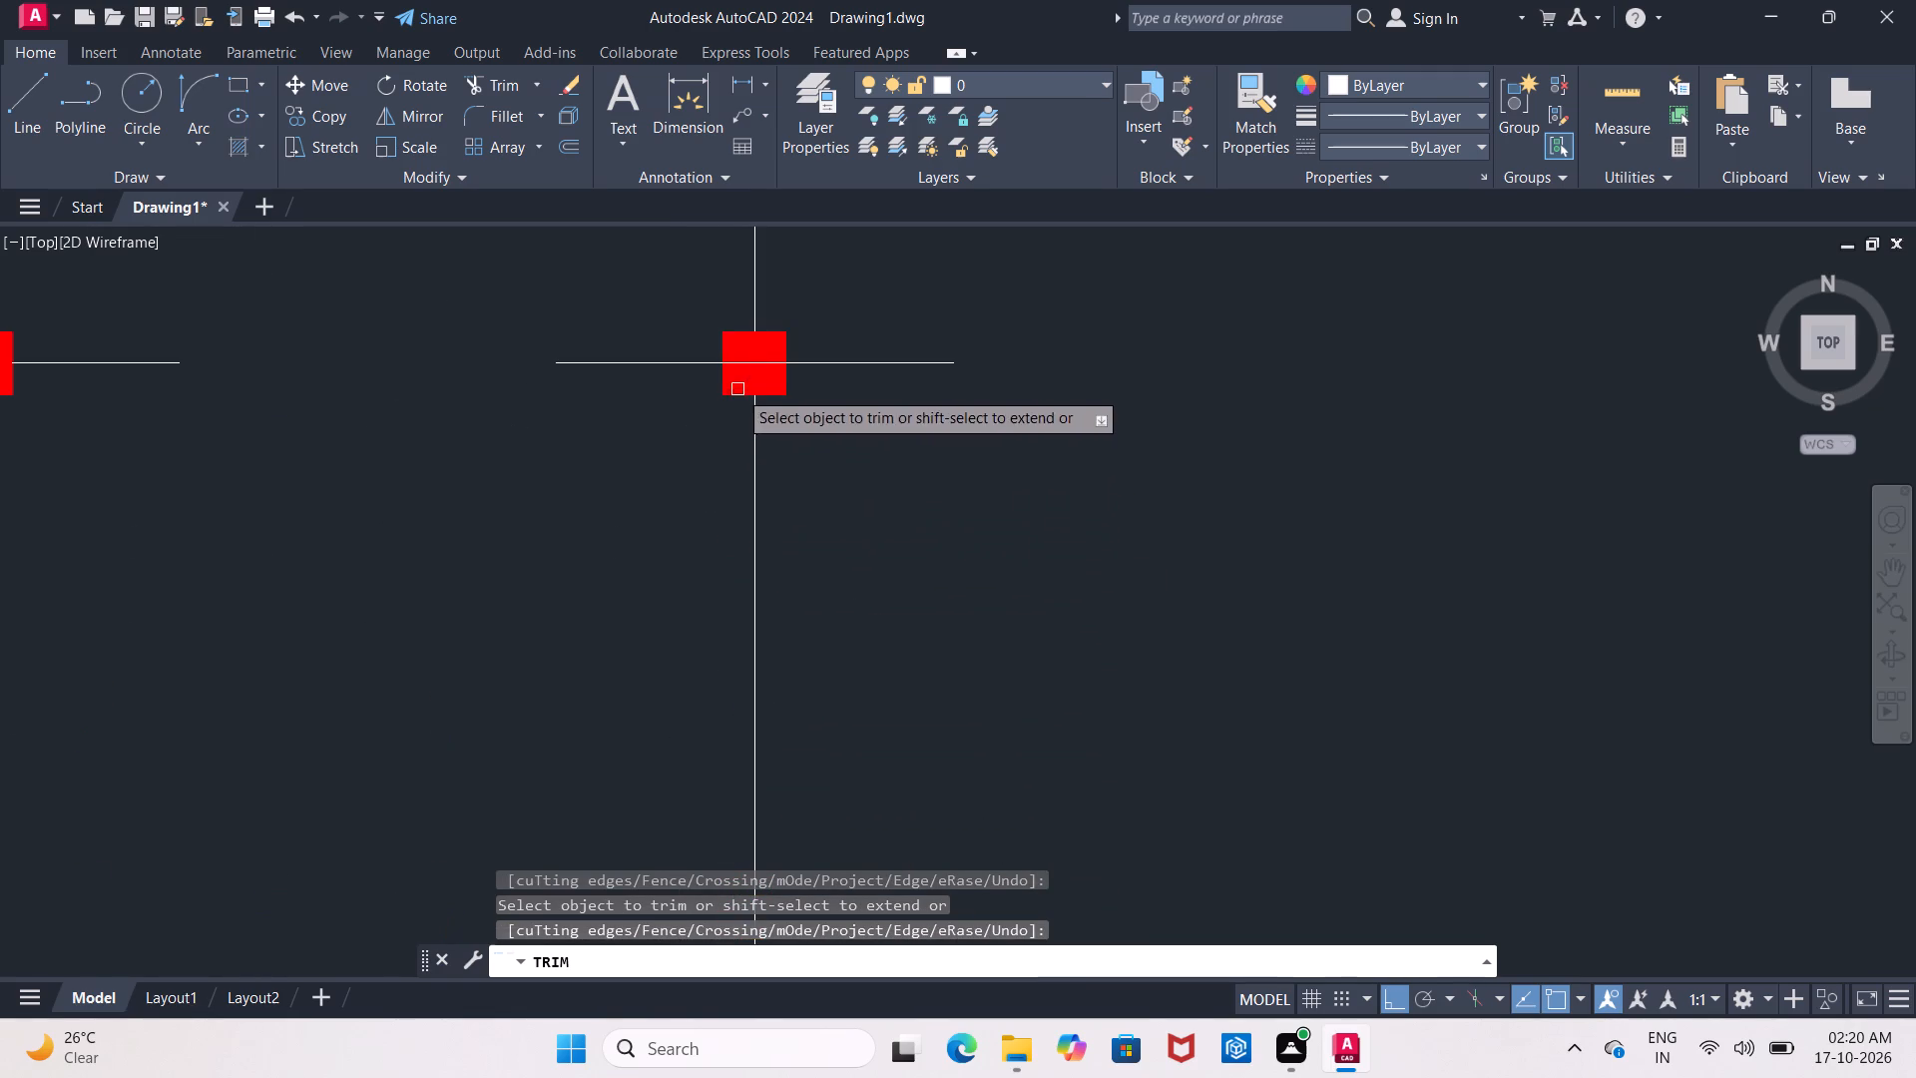
middle_click_drag(735, 414, 712, 625)
scroll(748, 575, "up", 2)
left_click(657, 571)
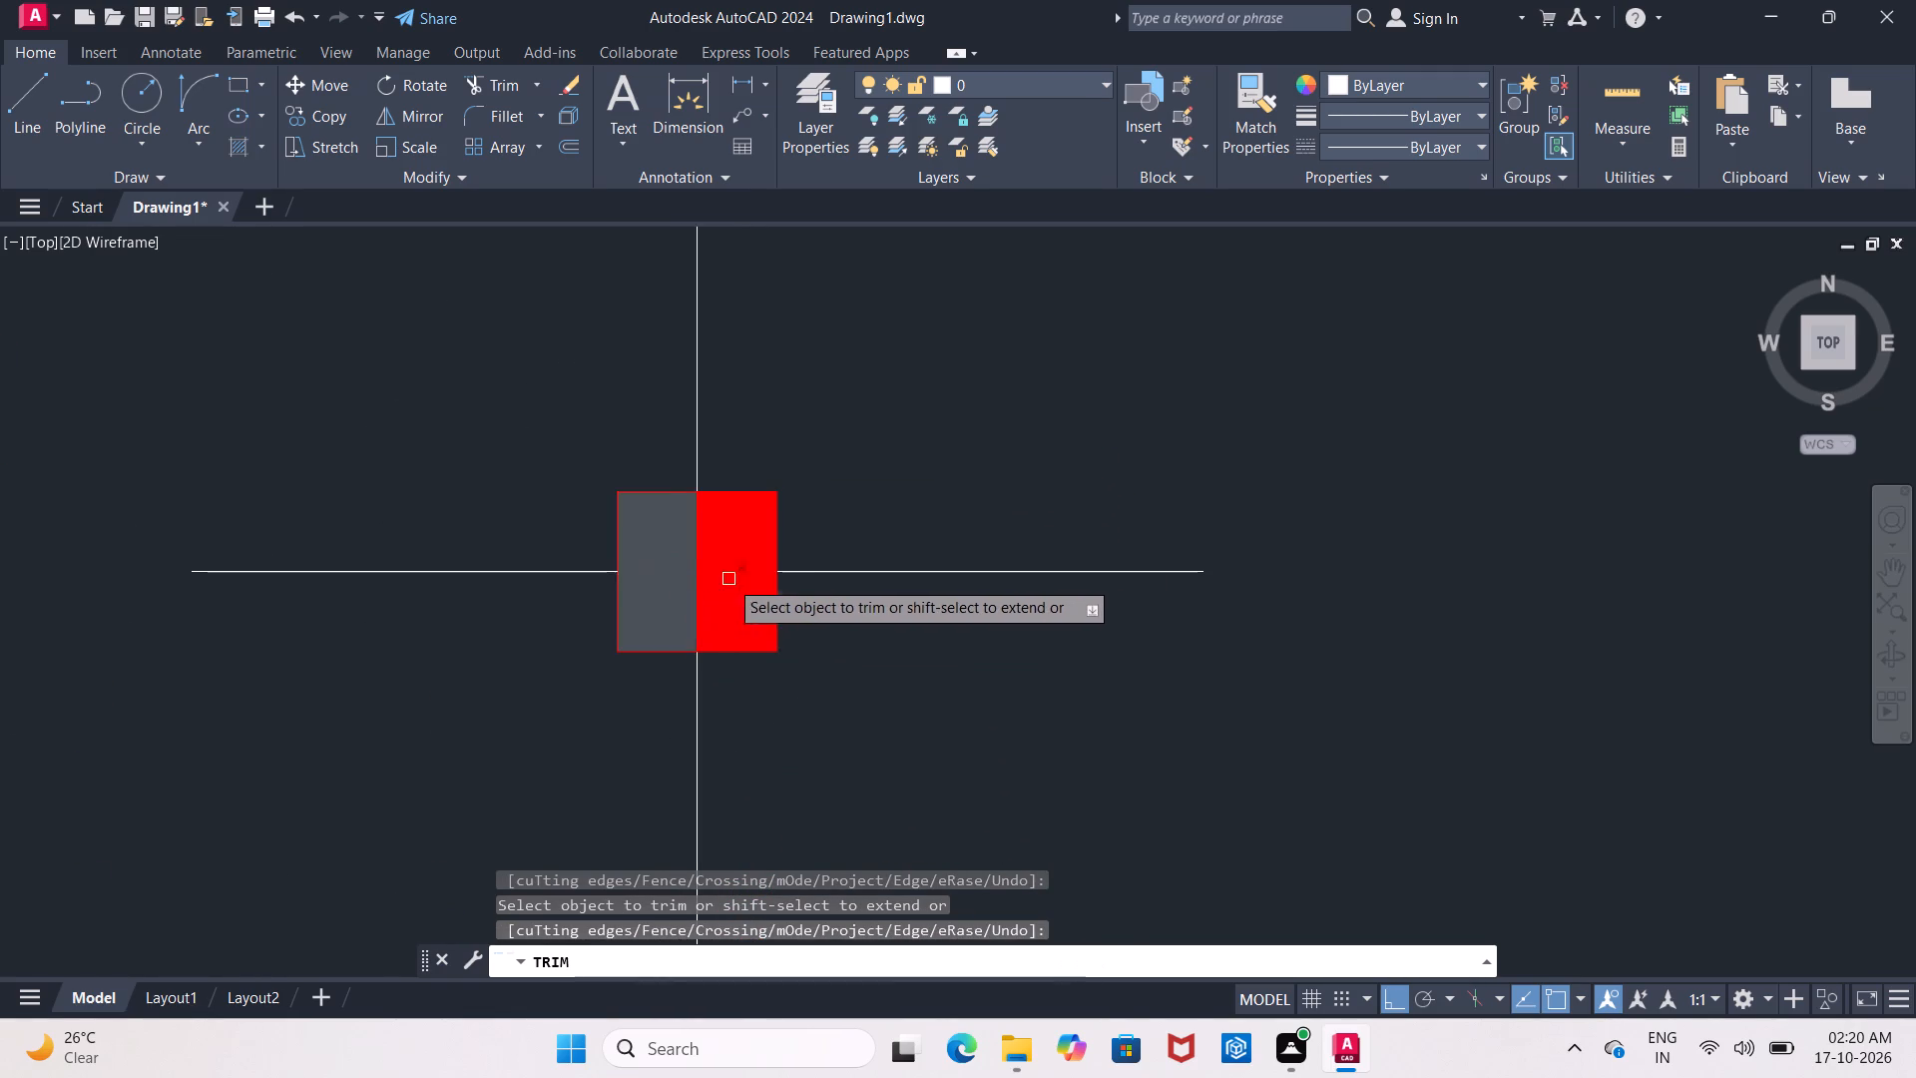
left_click(735, 572)
scroll(737, 576, "down", 6)
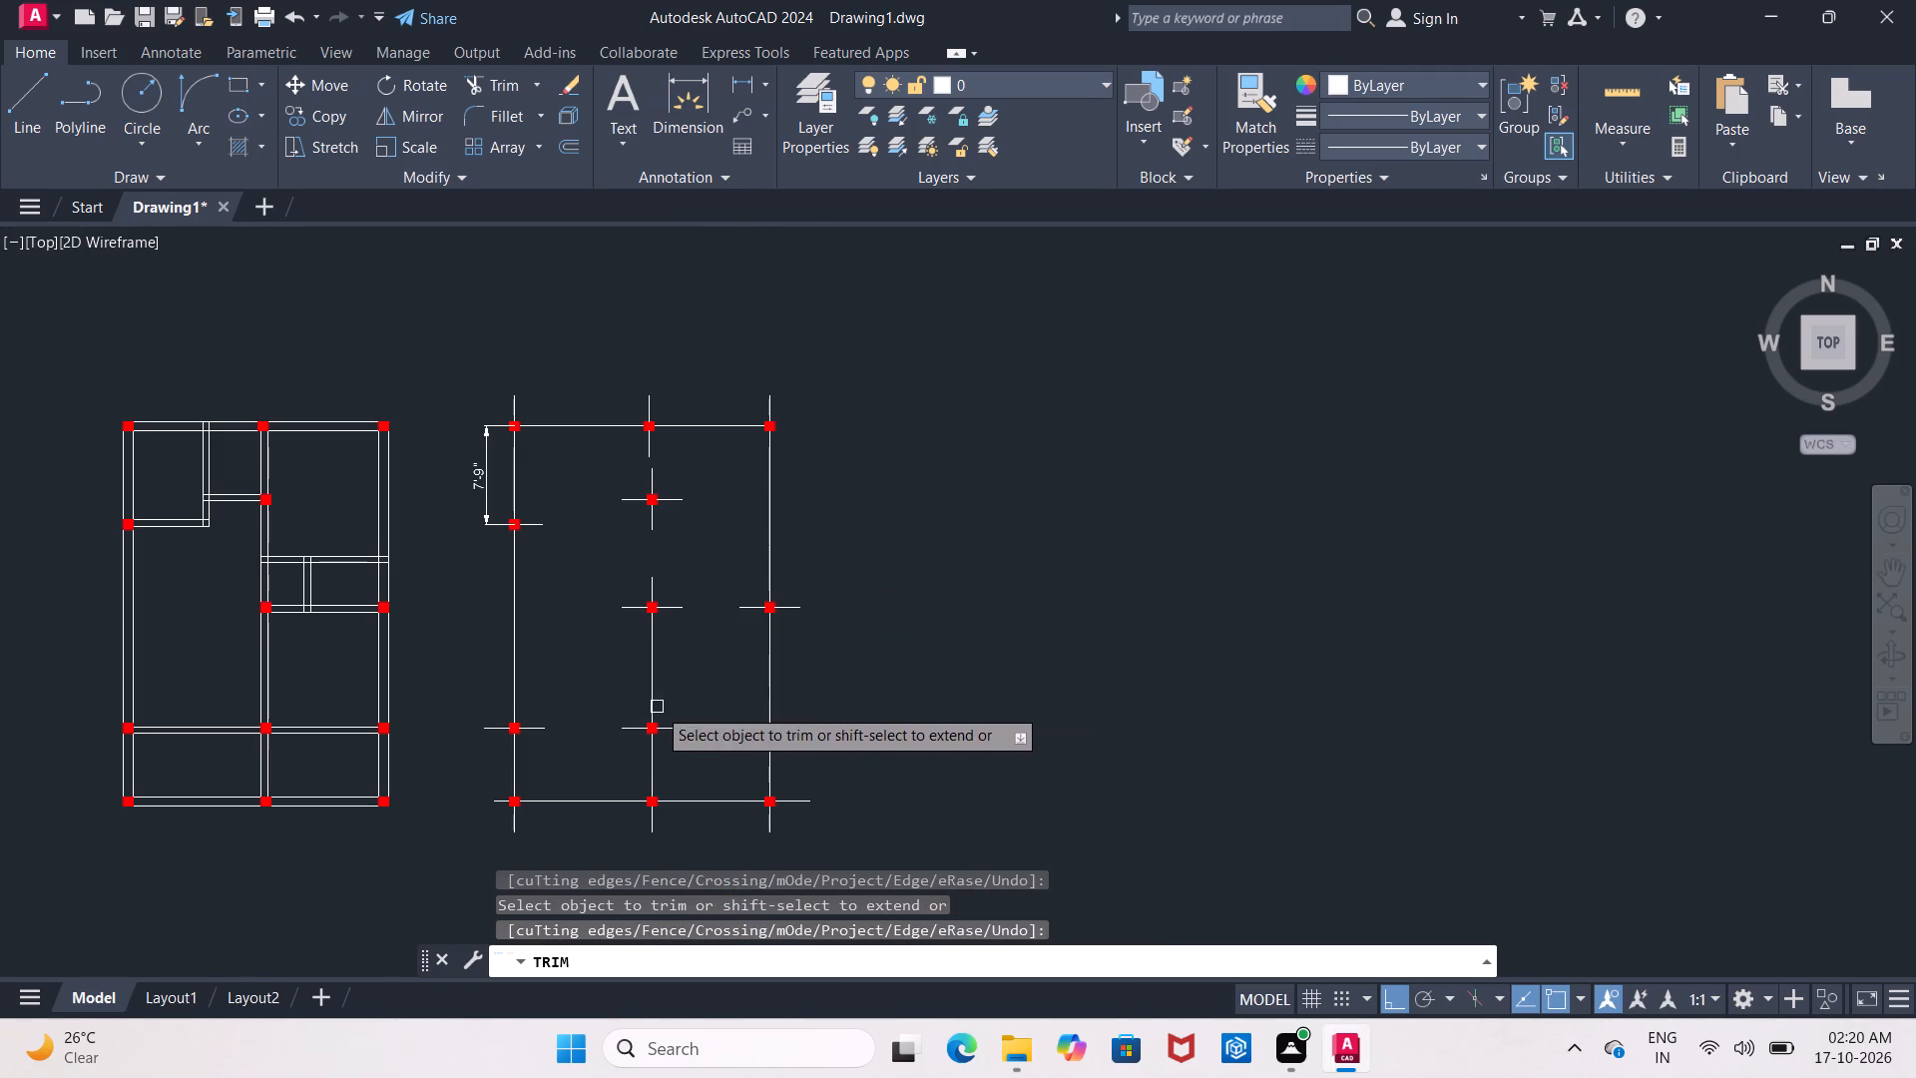
middle_click_drag(657, 707, 718, 594)
key("Escape")
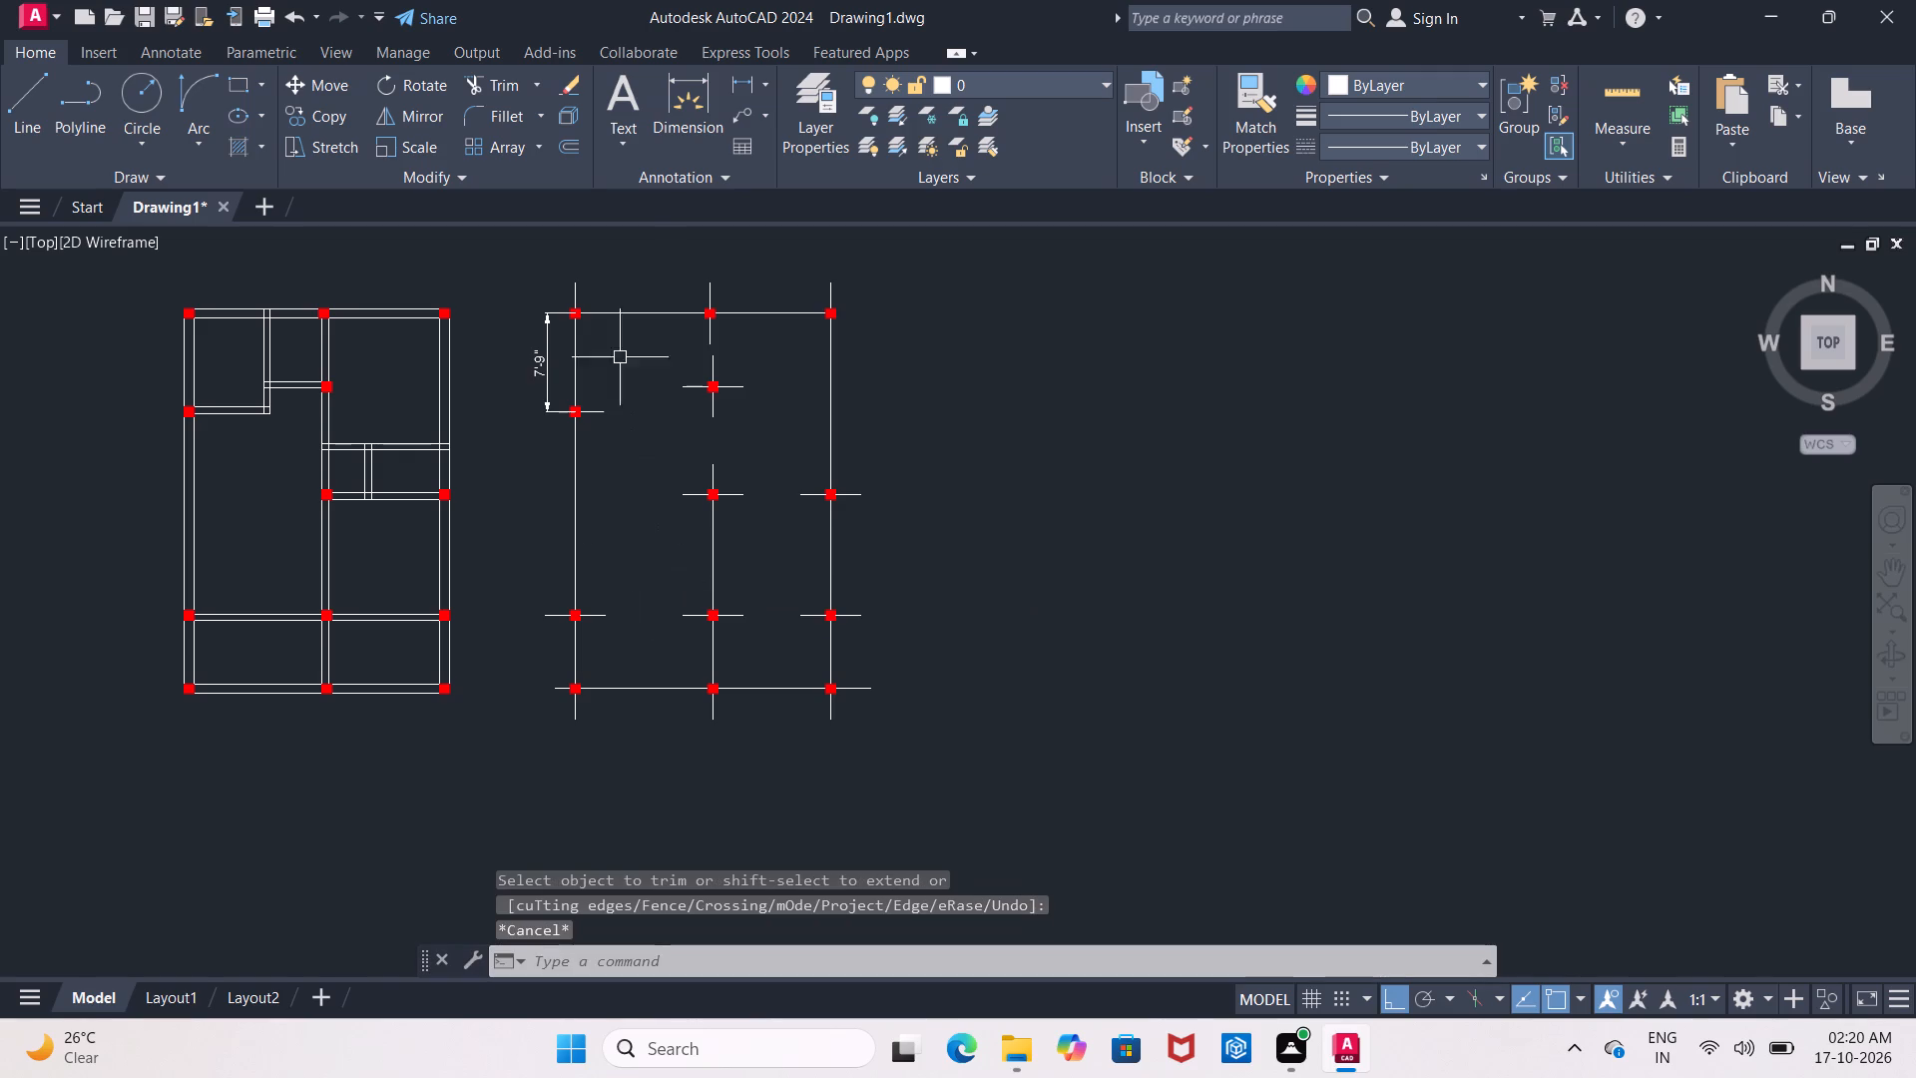
Add a vertical linear dimension between the centres of the left line's second and third columns from the top, placed left of them.
left_click(736, 77)
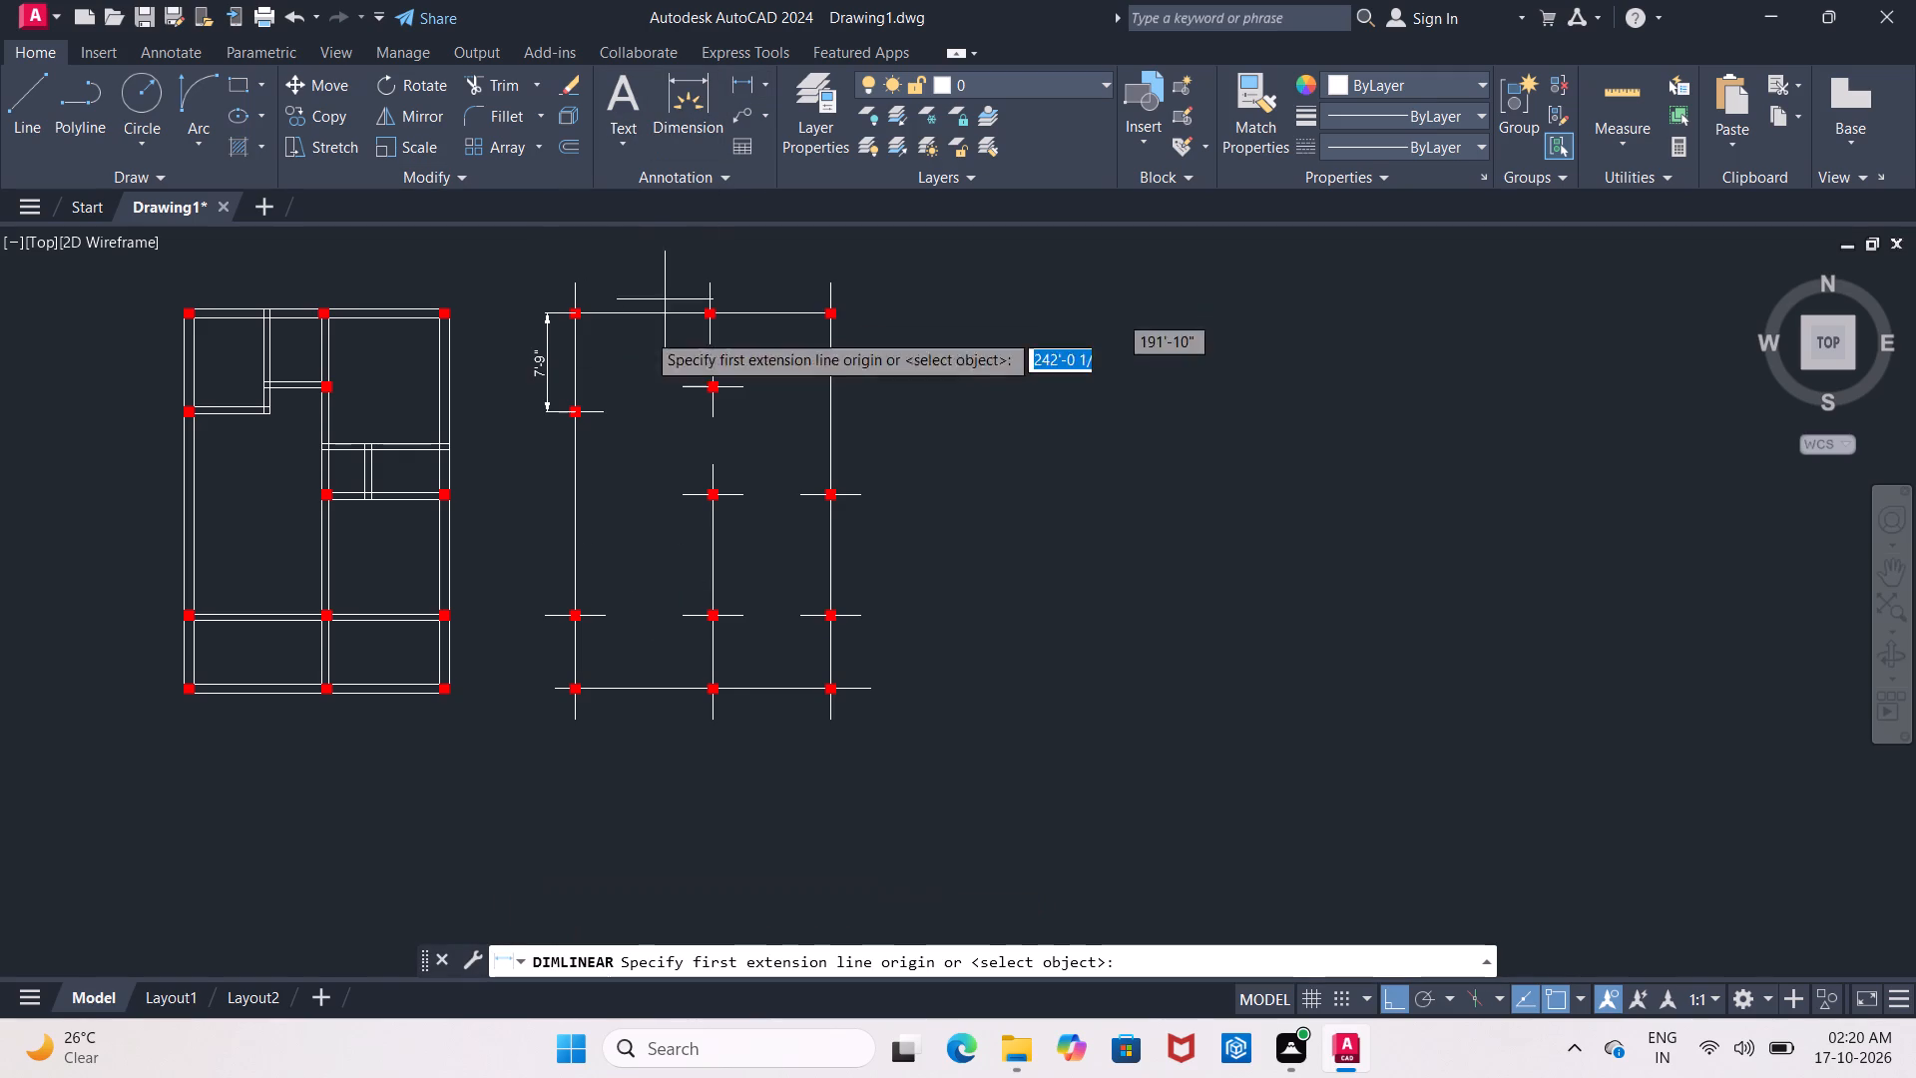
scroll(566, 458, "up", 2)
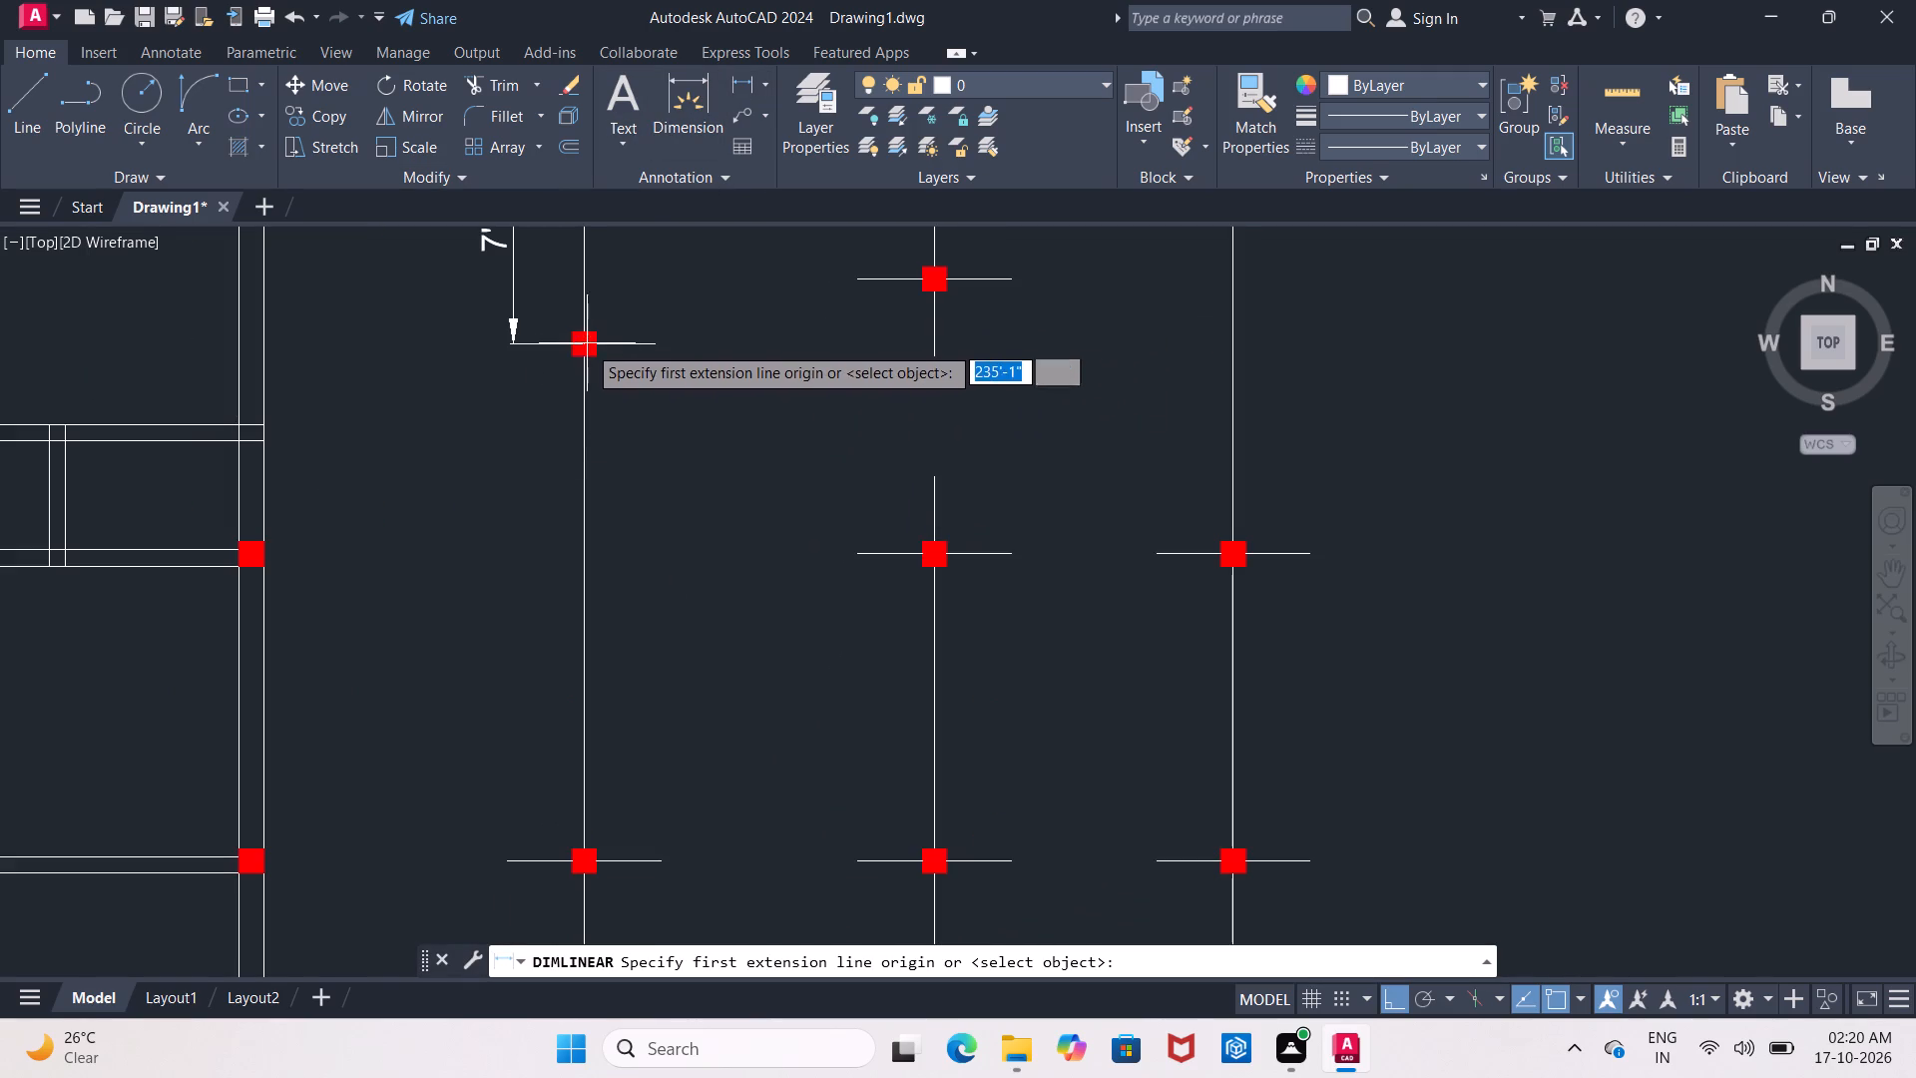
left_click_drag(587, 345, 587, 357)
middle_click_drag(625, 628, 591, 531)
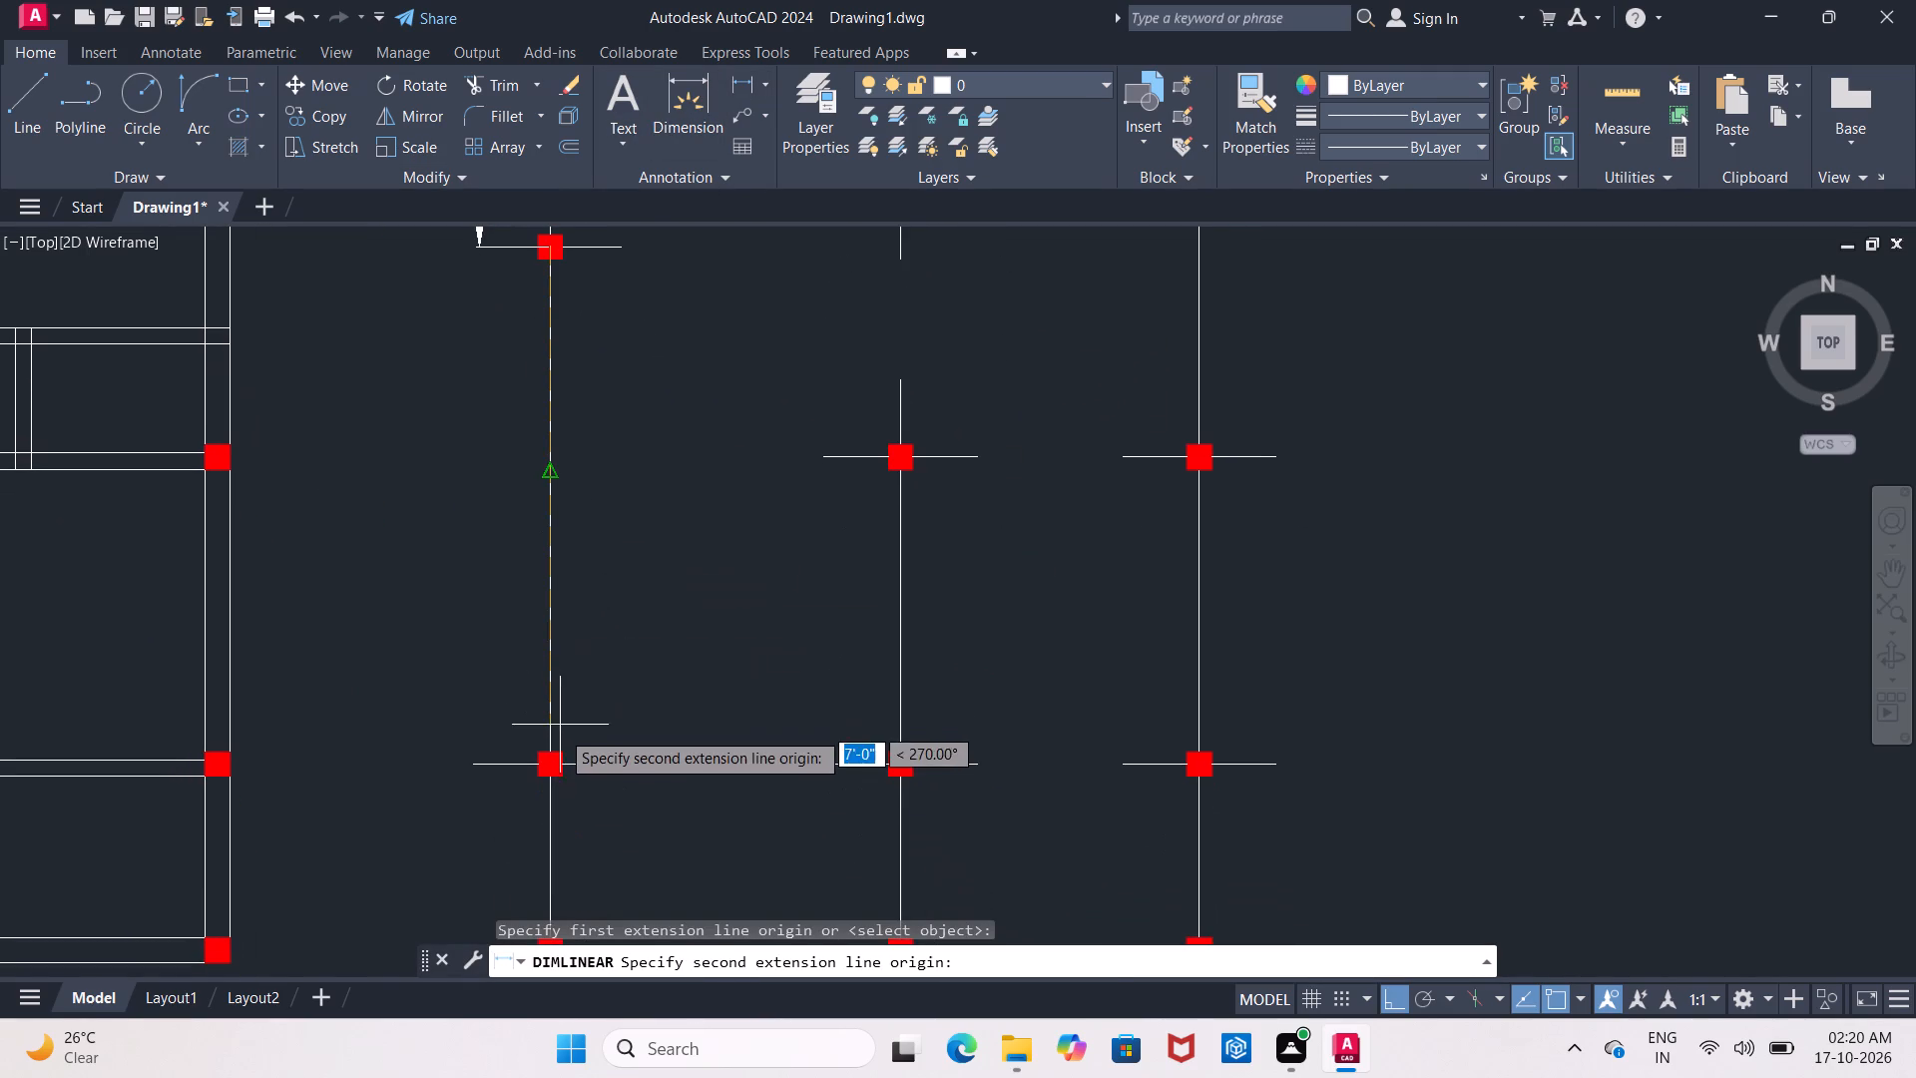
left_click(550, 768)
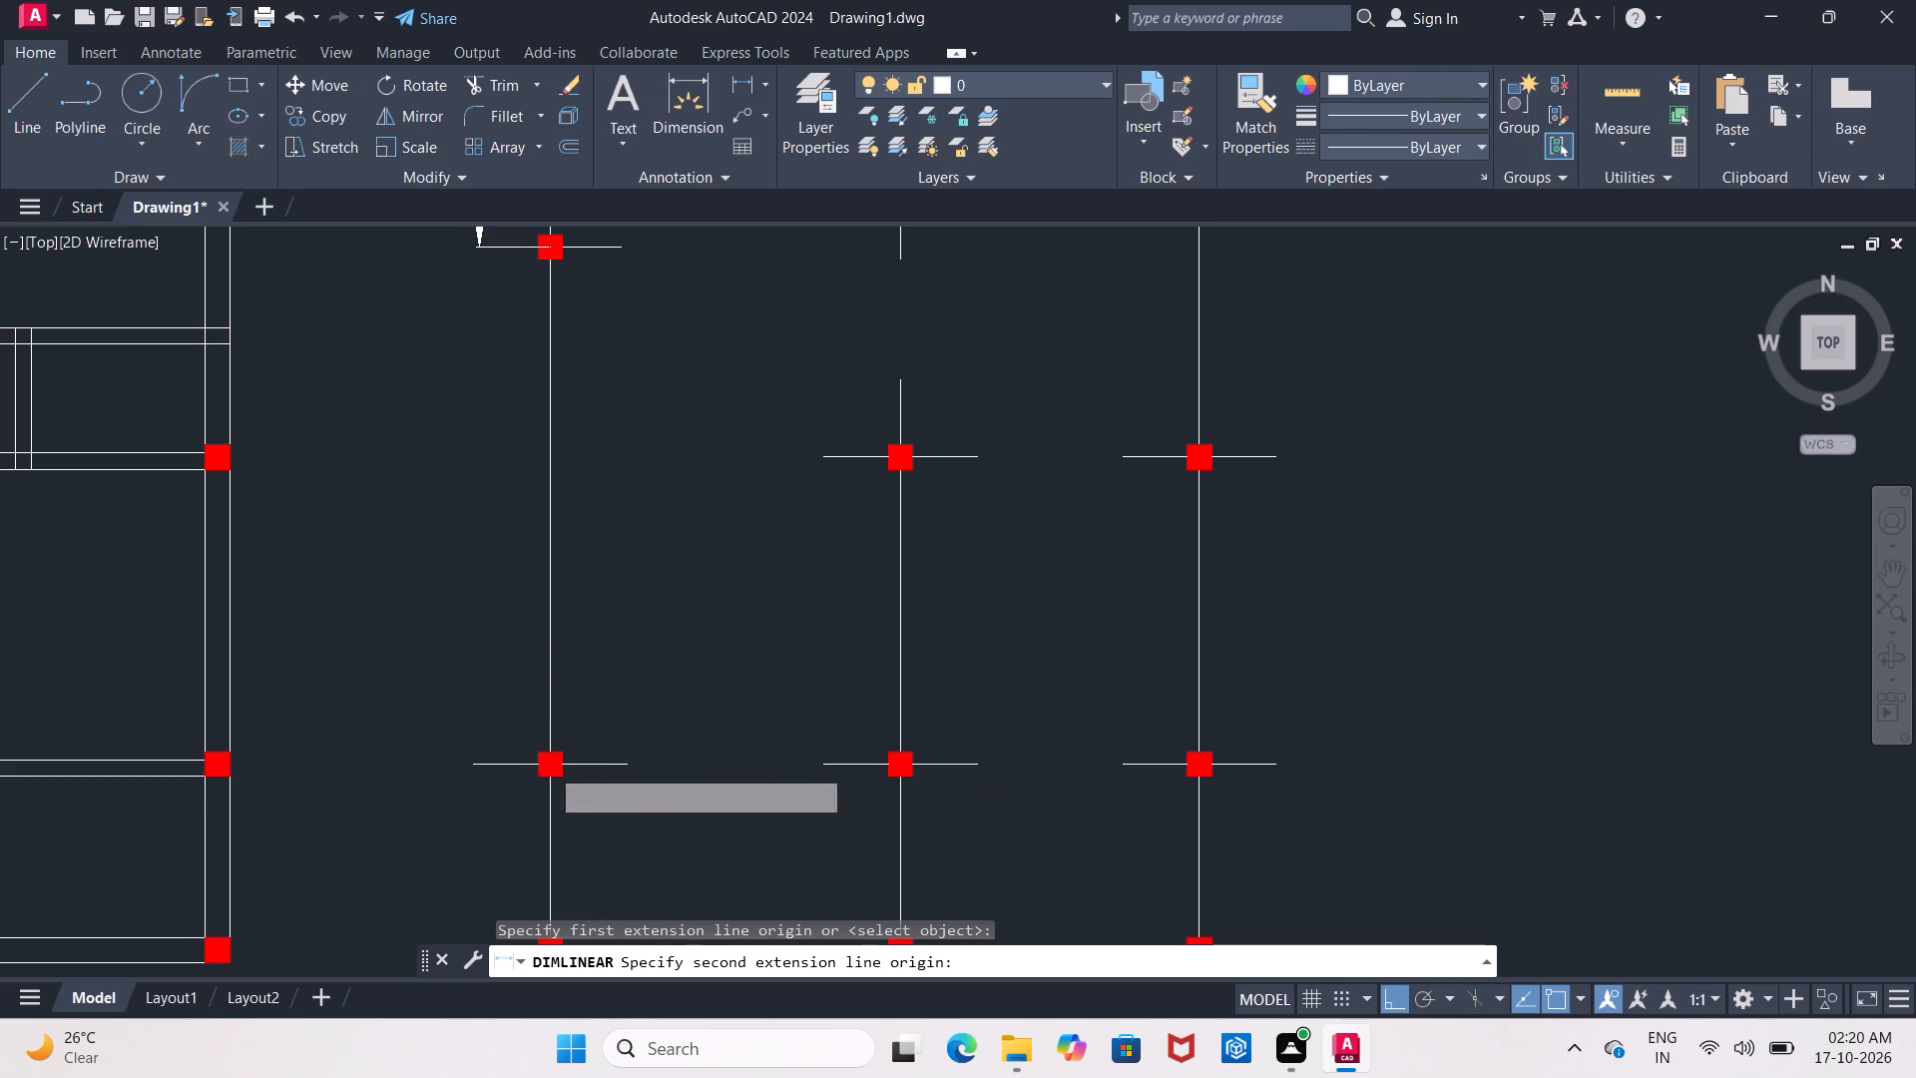
left_click(475, 759)
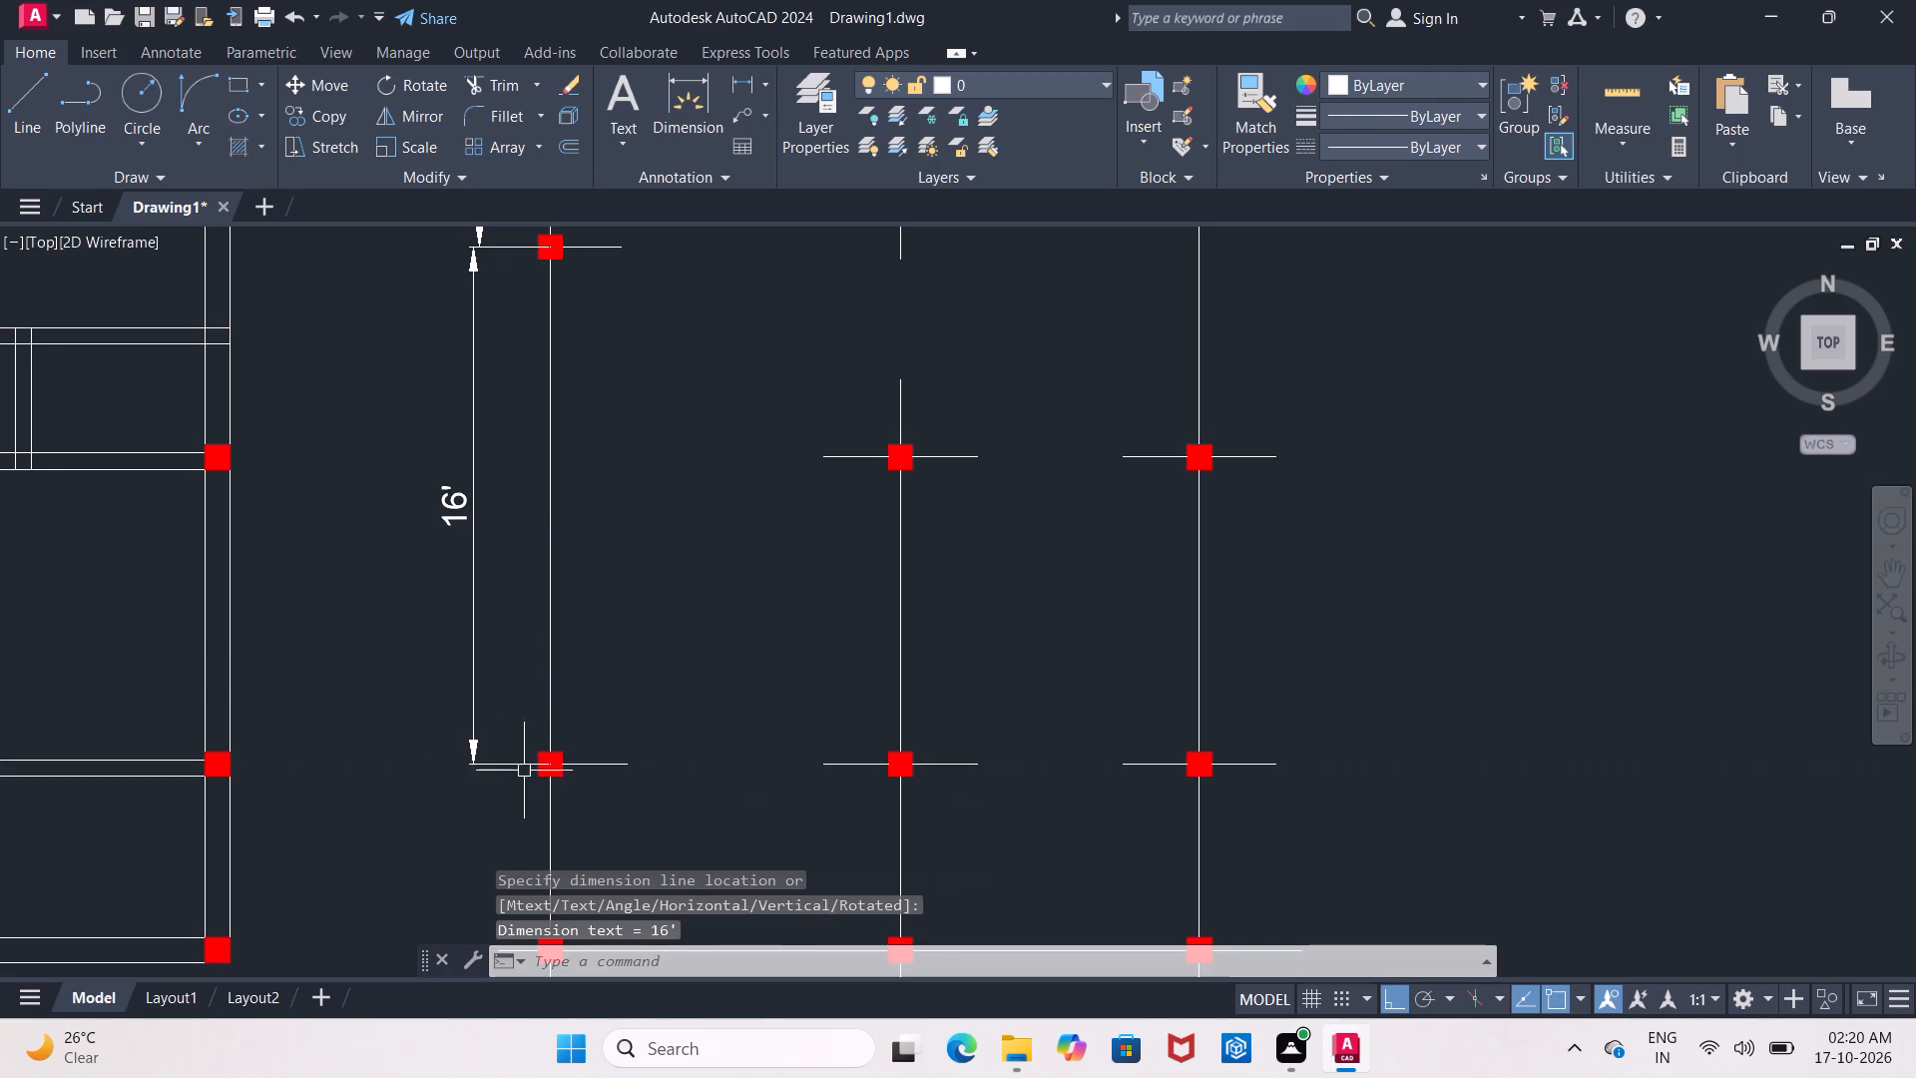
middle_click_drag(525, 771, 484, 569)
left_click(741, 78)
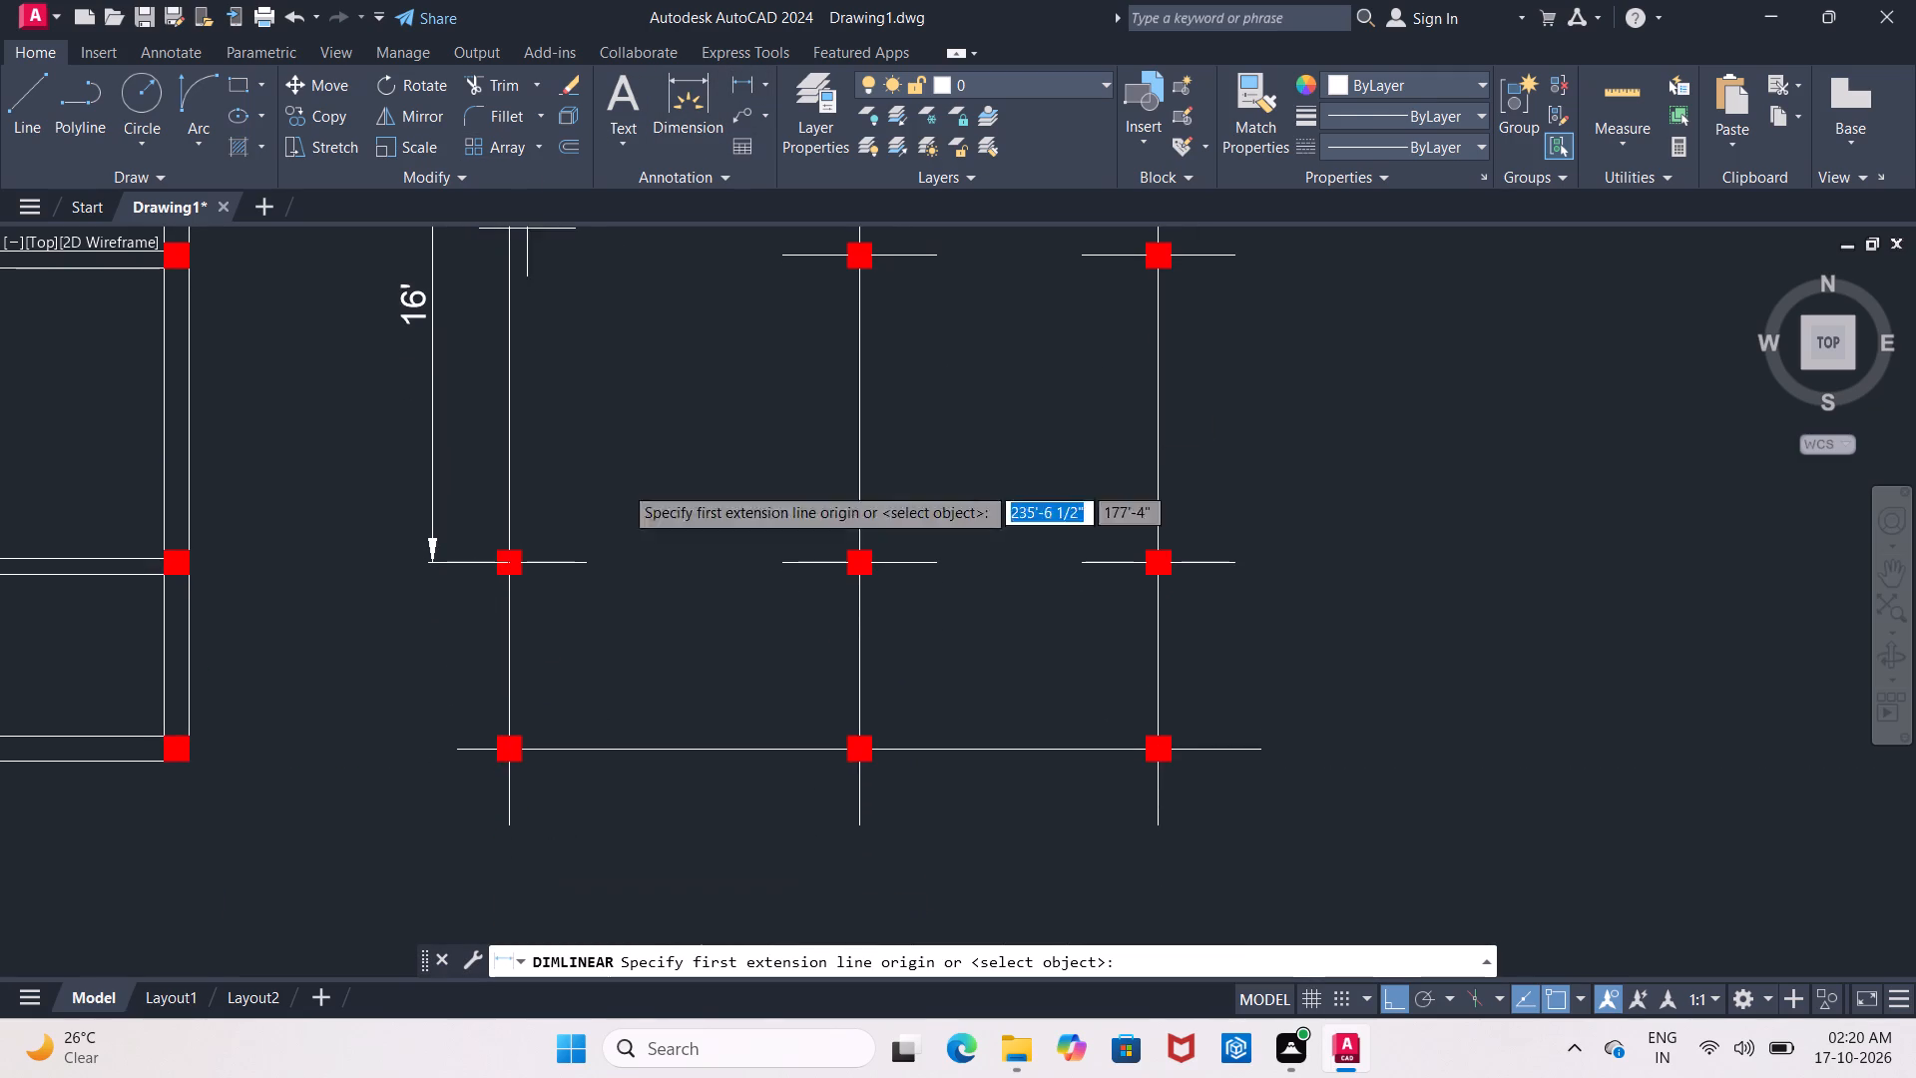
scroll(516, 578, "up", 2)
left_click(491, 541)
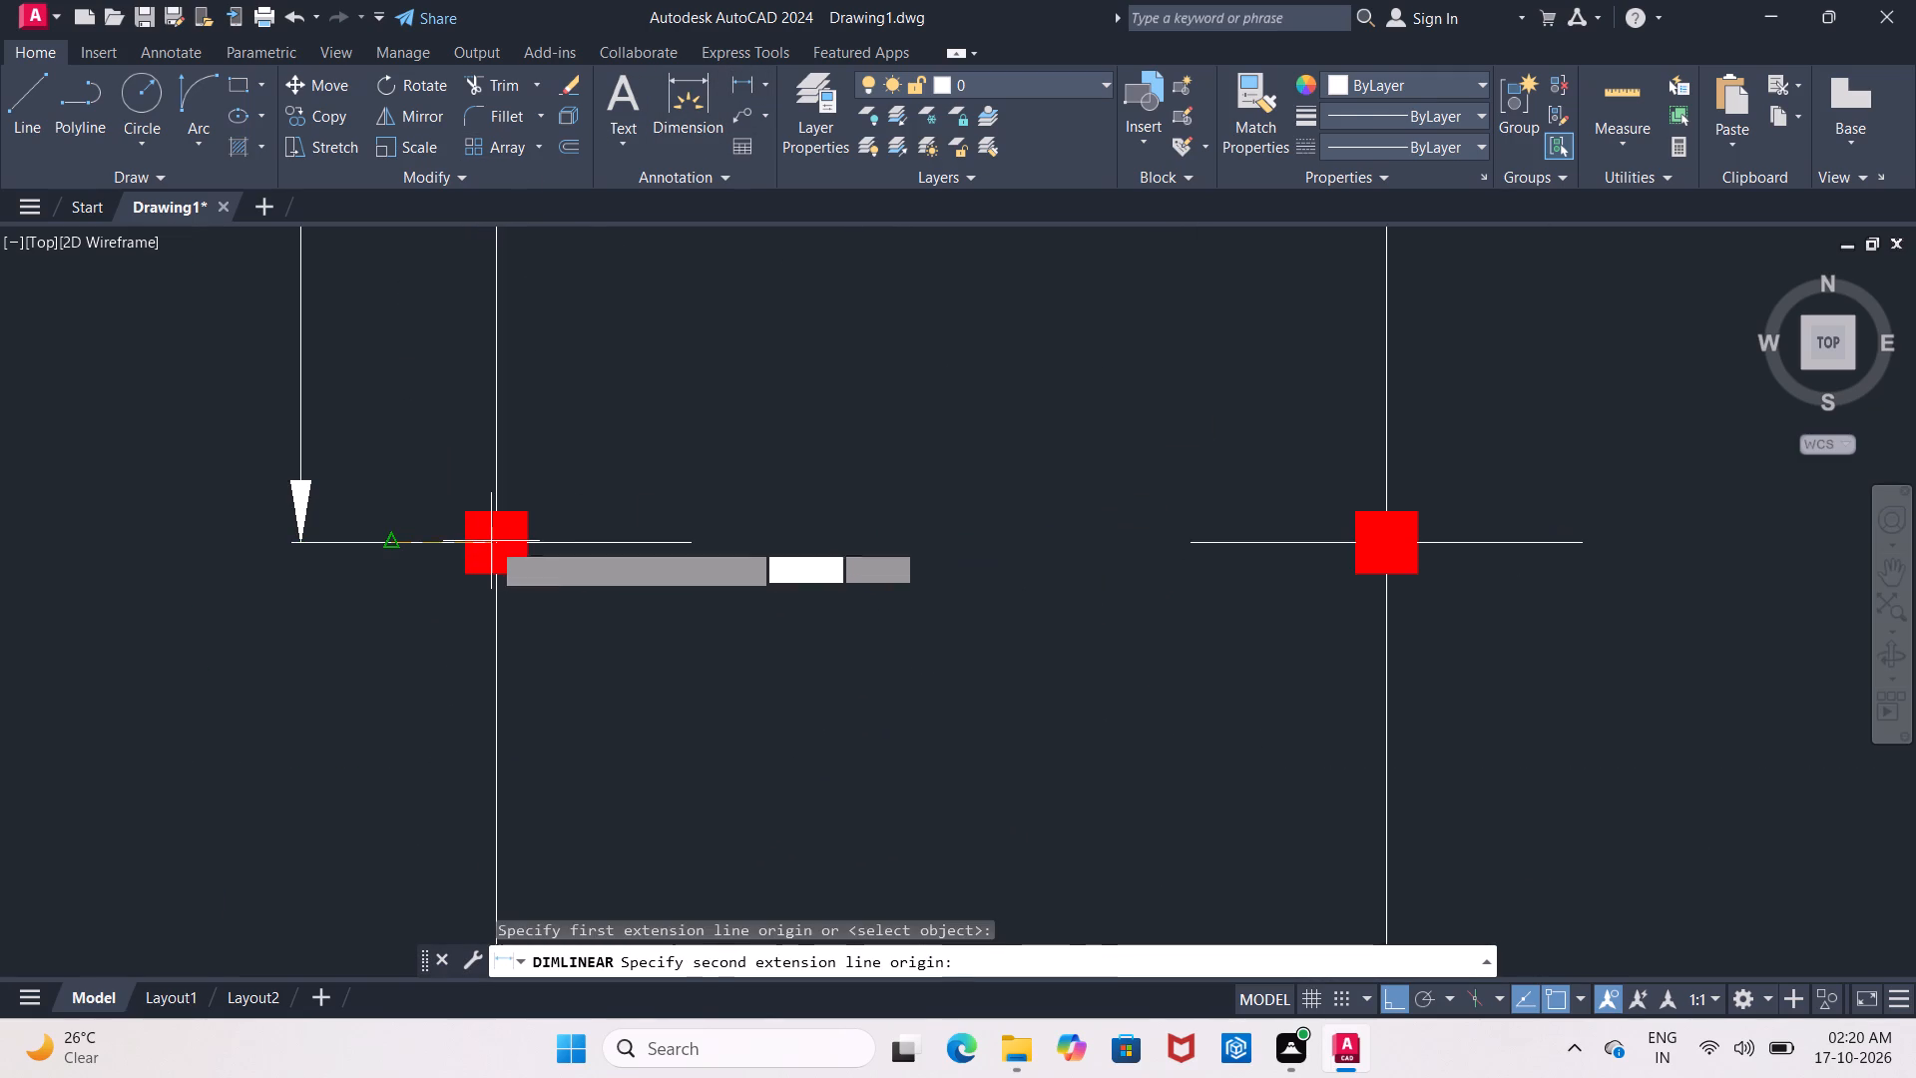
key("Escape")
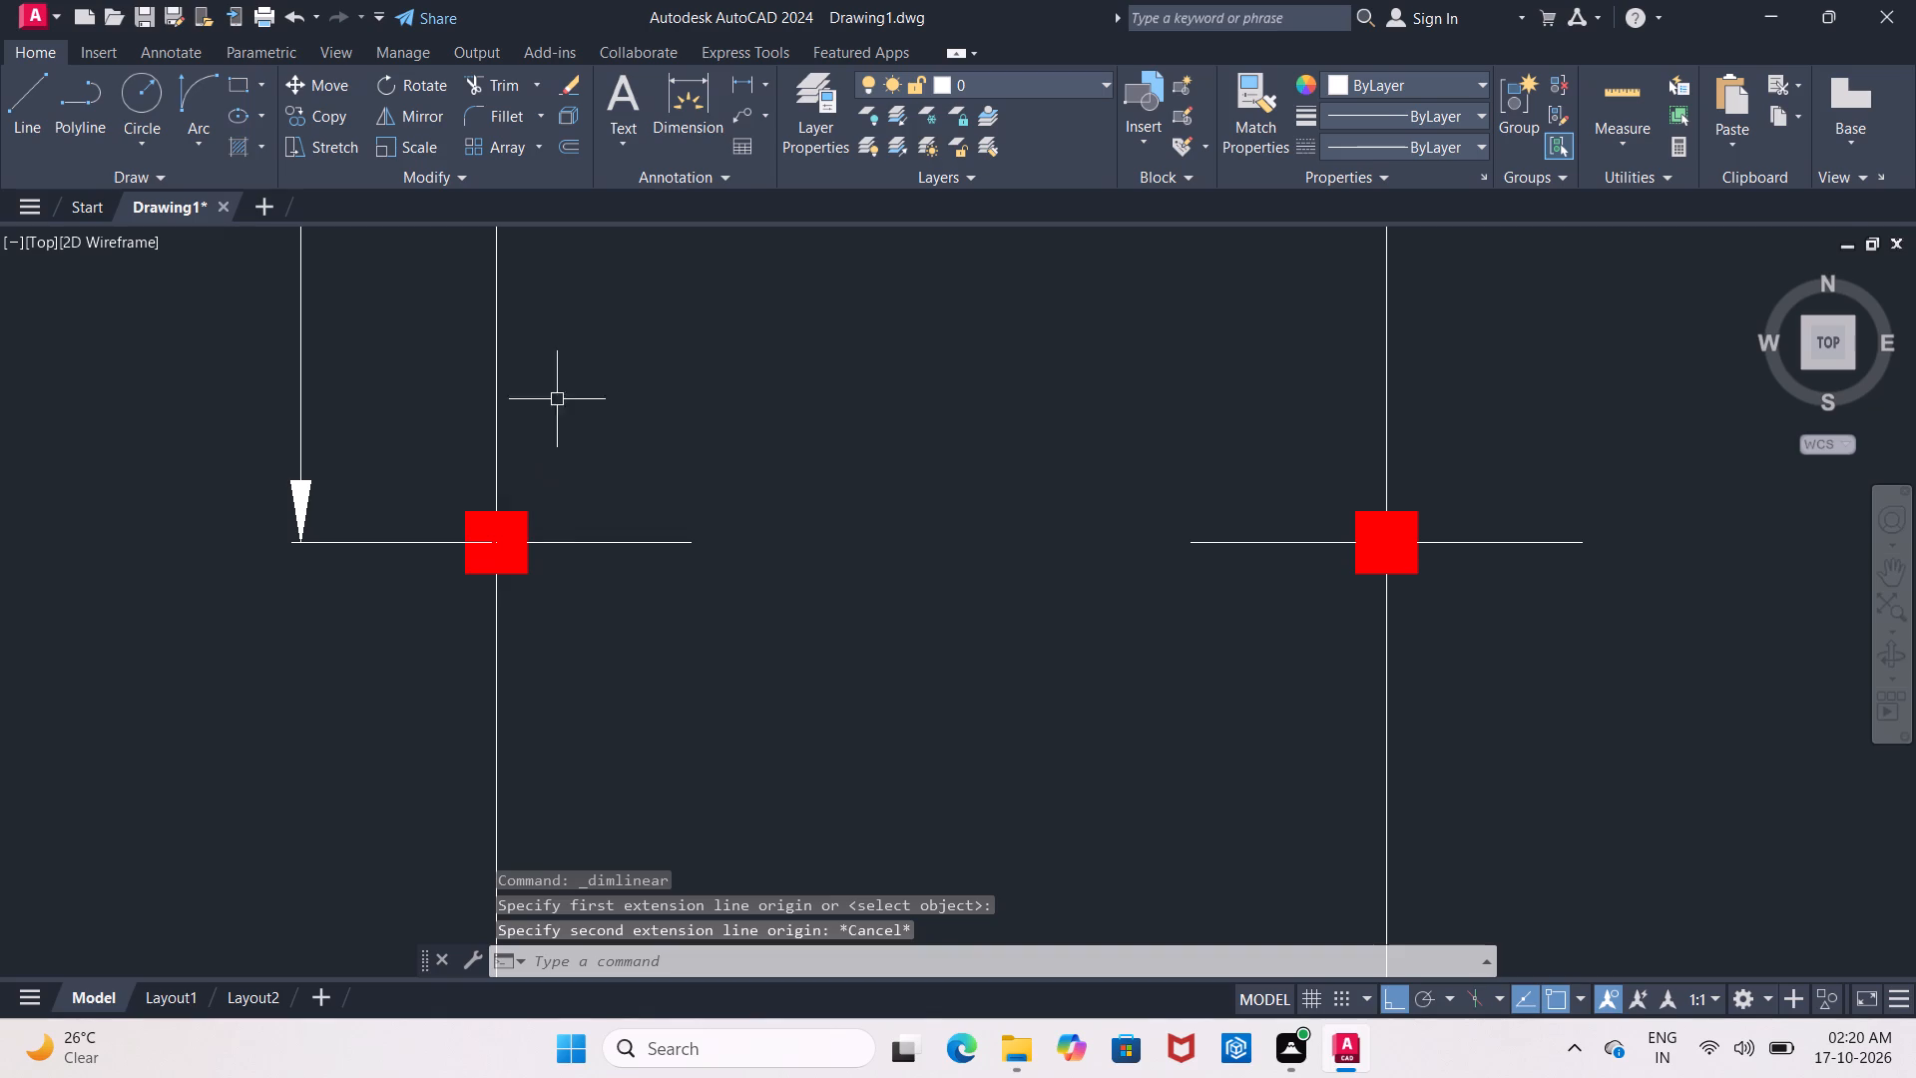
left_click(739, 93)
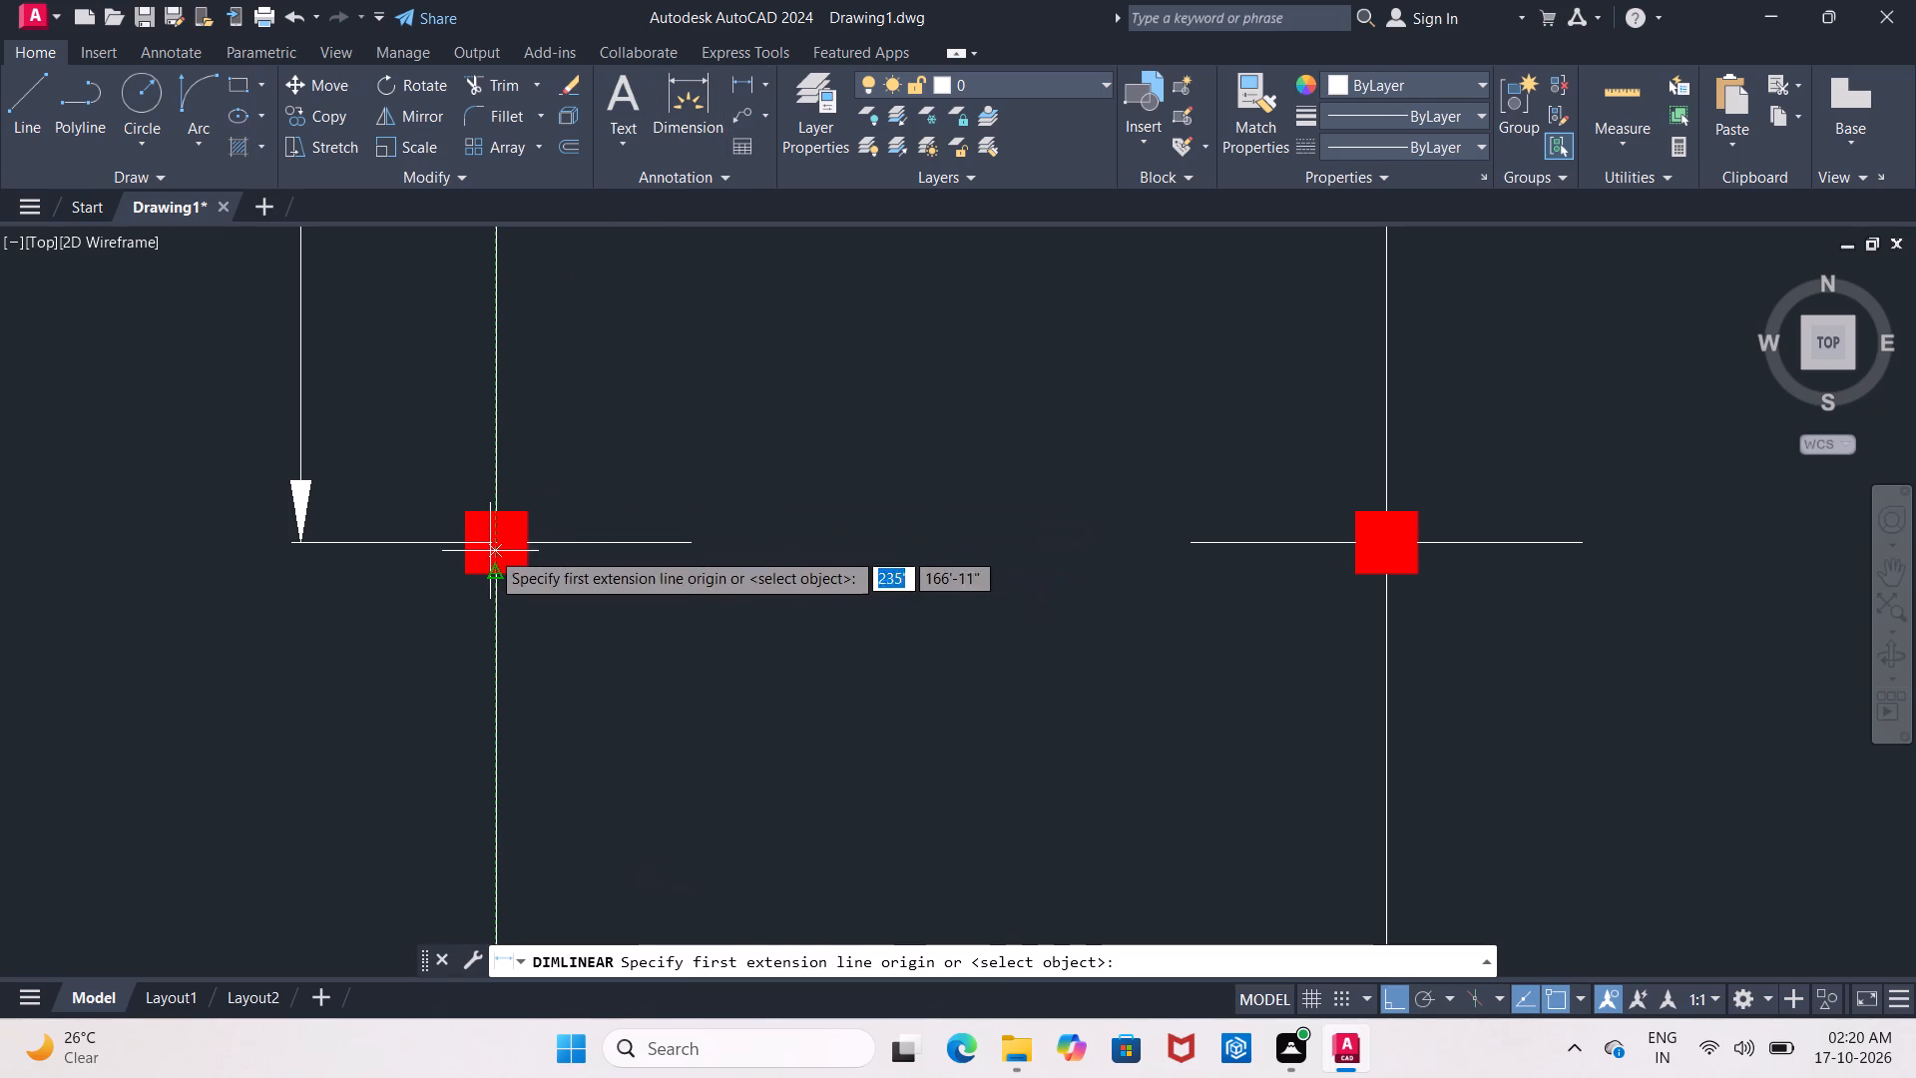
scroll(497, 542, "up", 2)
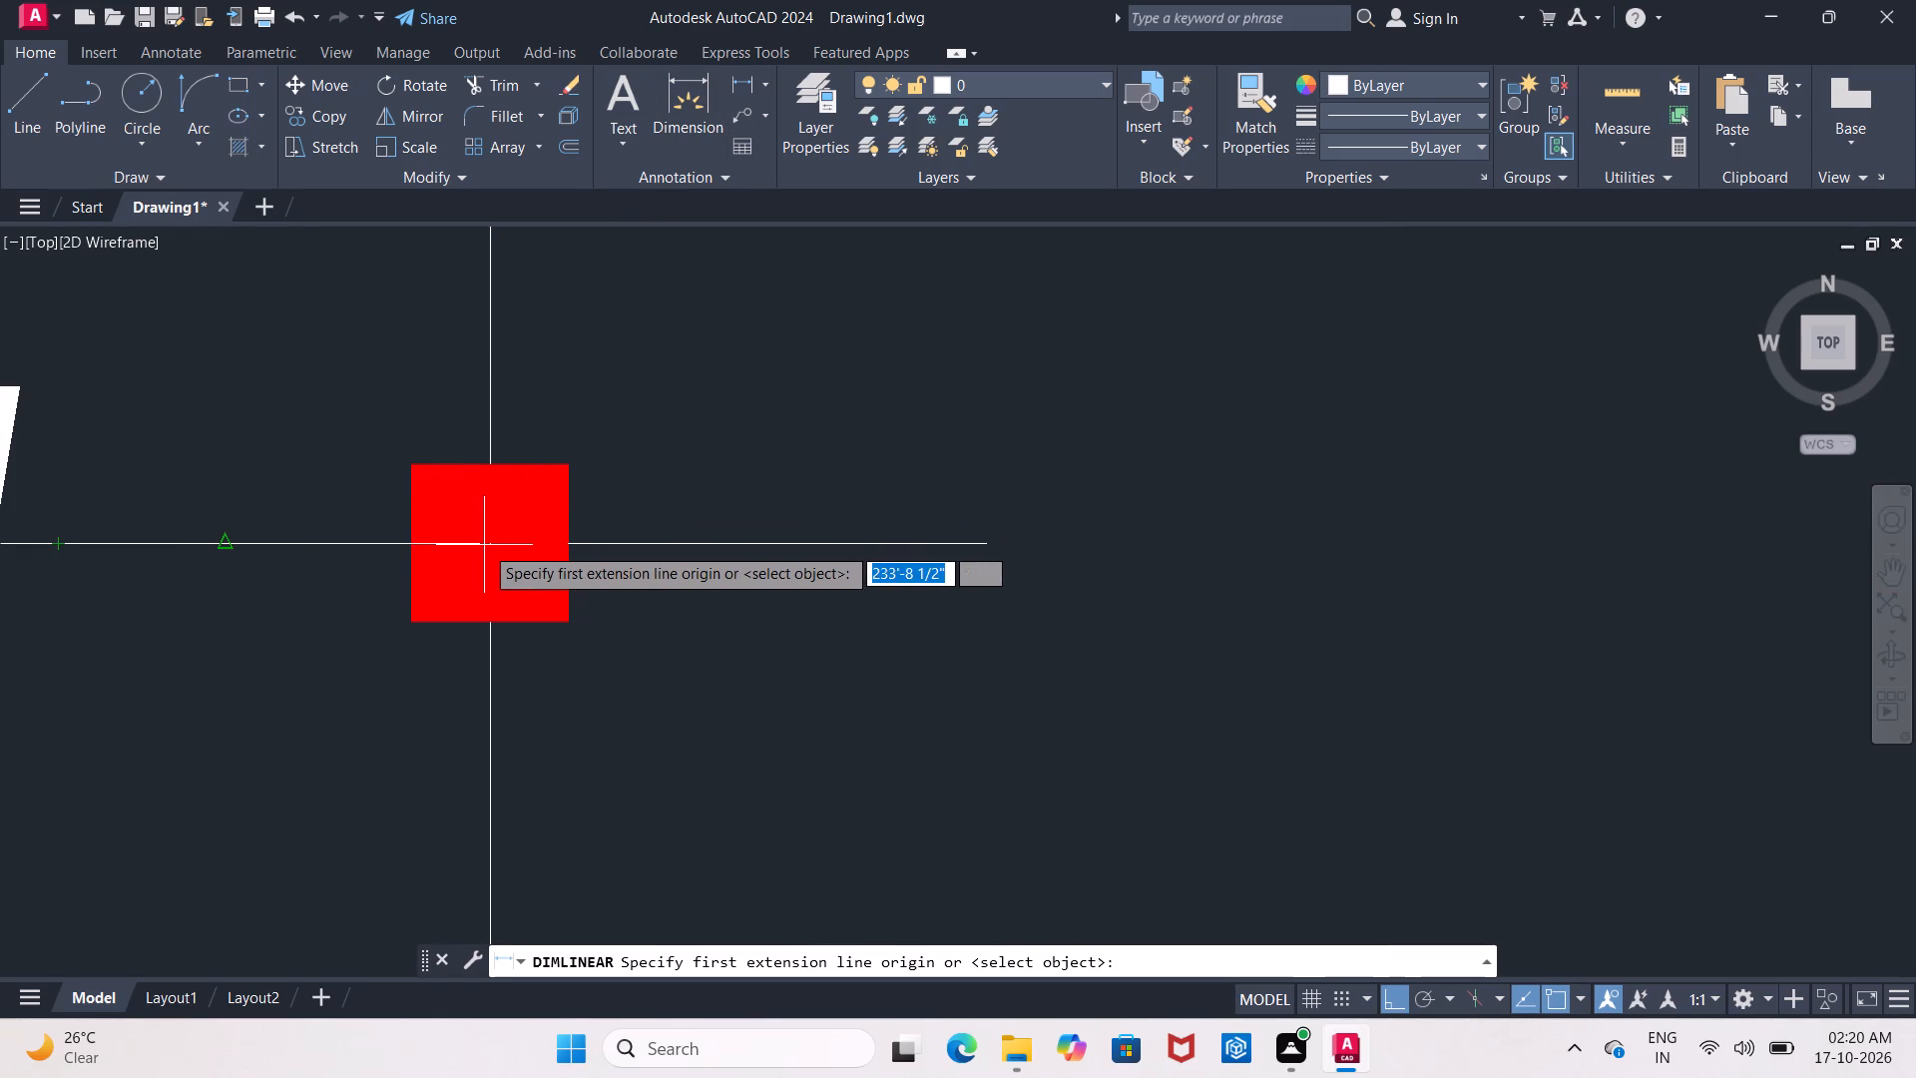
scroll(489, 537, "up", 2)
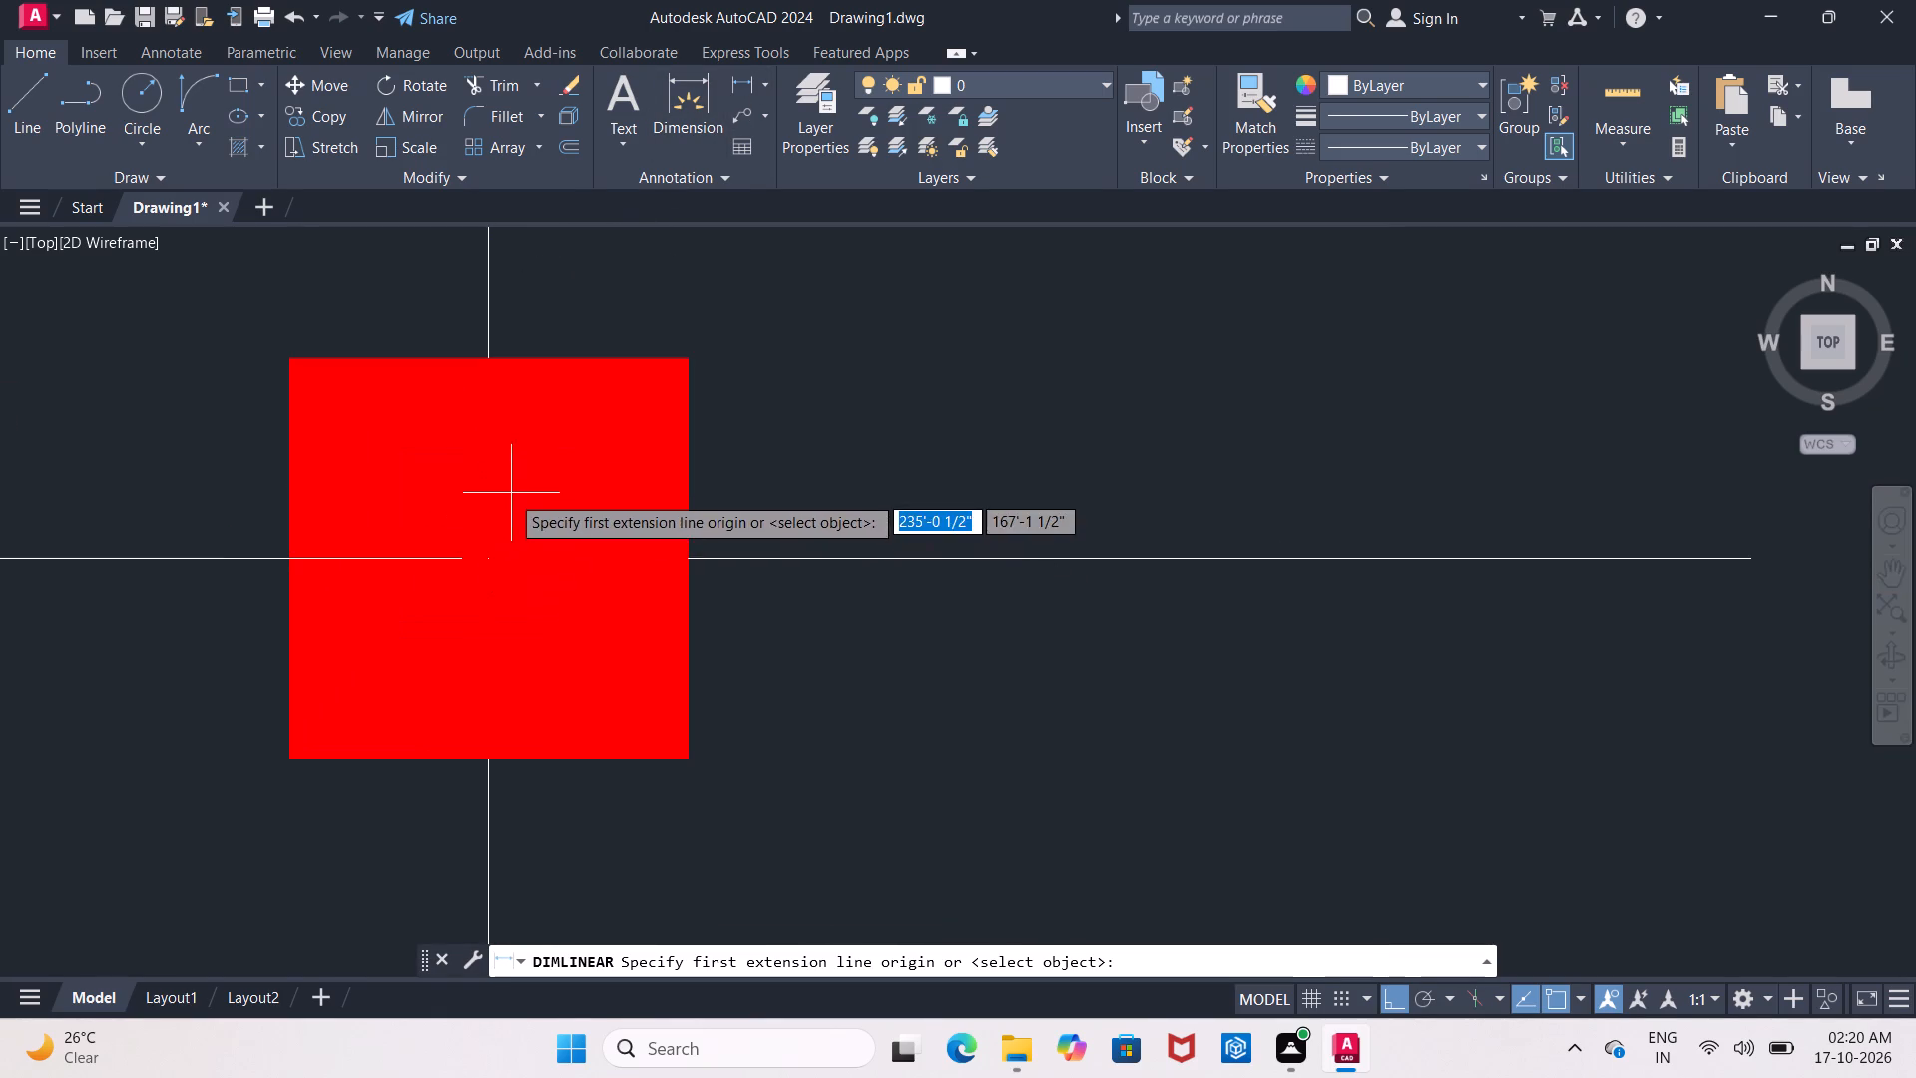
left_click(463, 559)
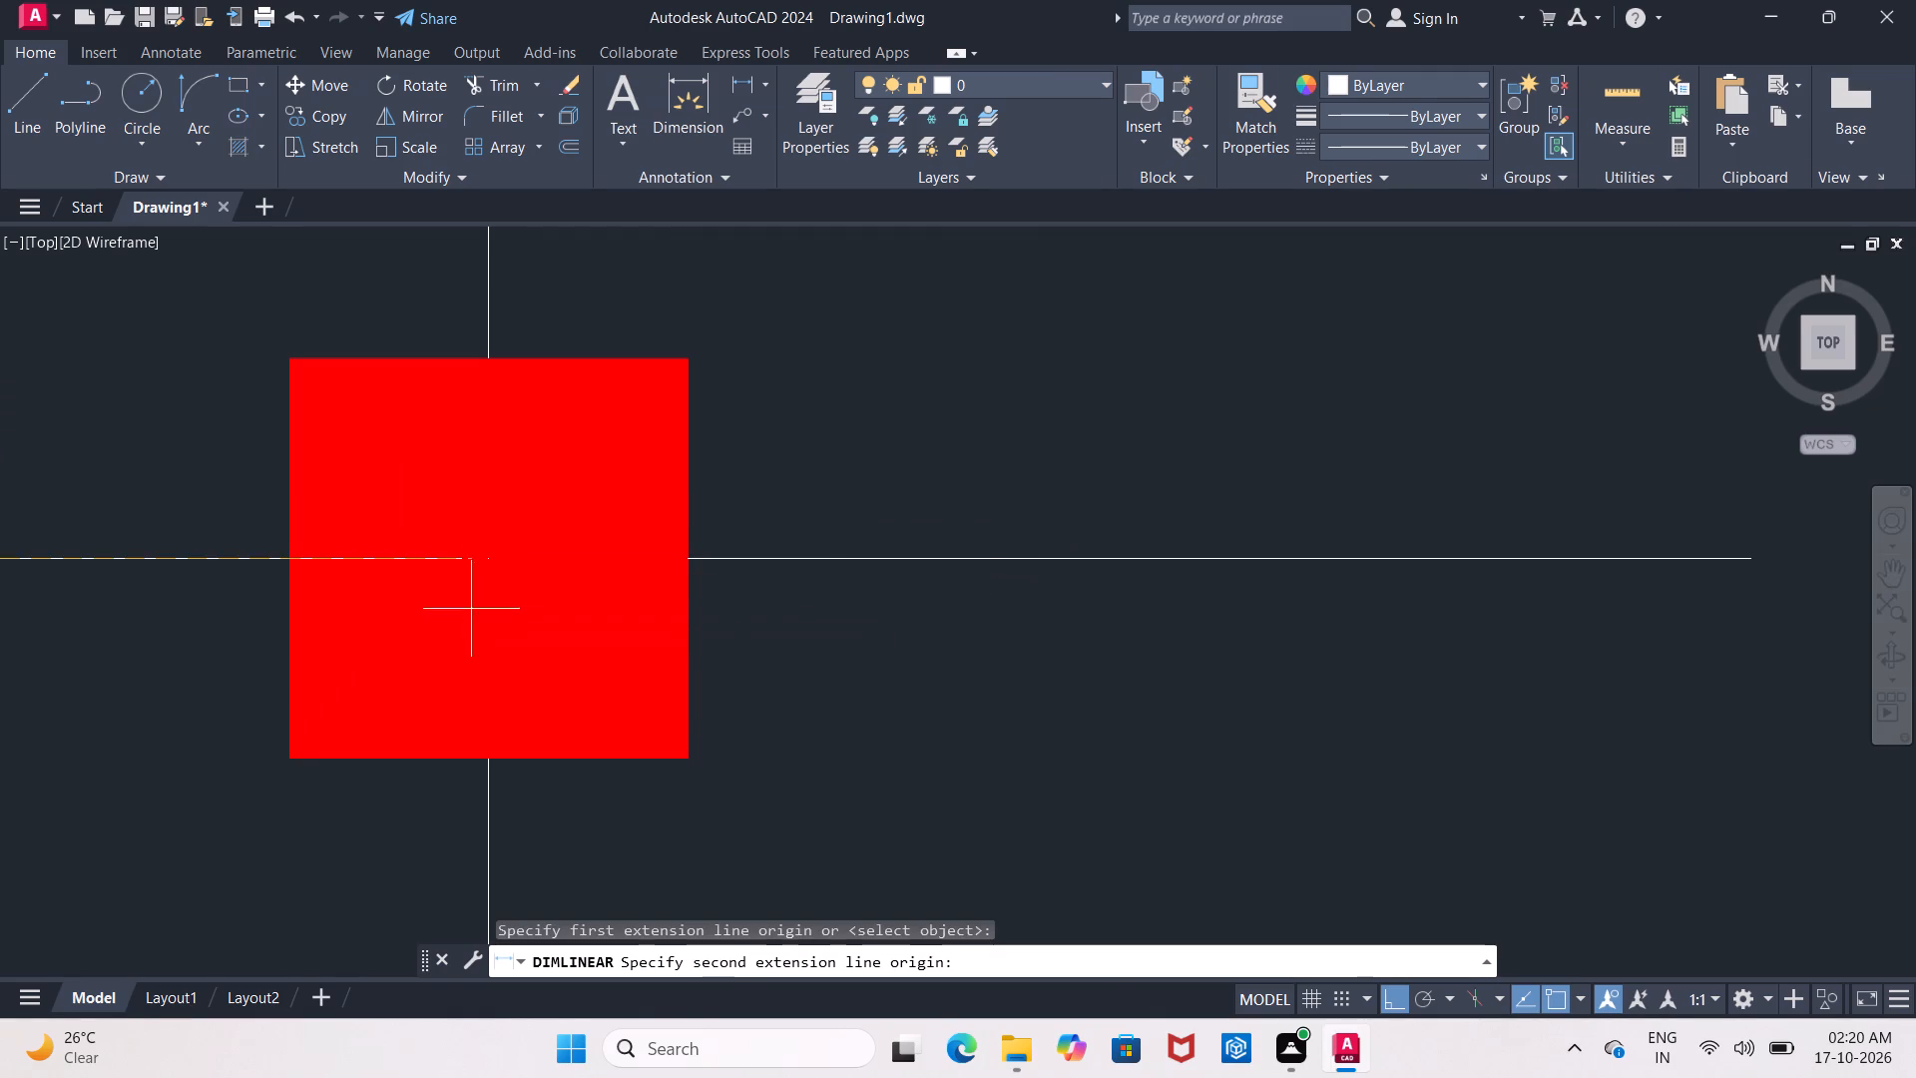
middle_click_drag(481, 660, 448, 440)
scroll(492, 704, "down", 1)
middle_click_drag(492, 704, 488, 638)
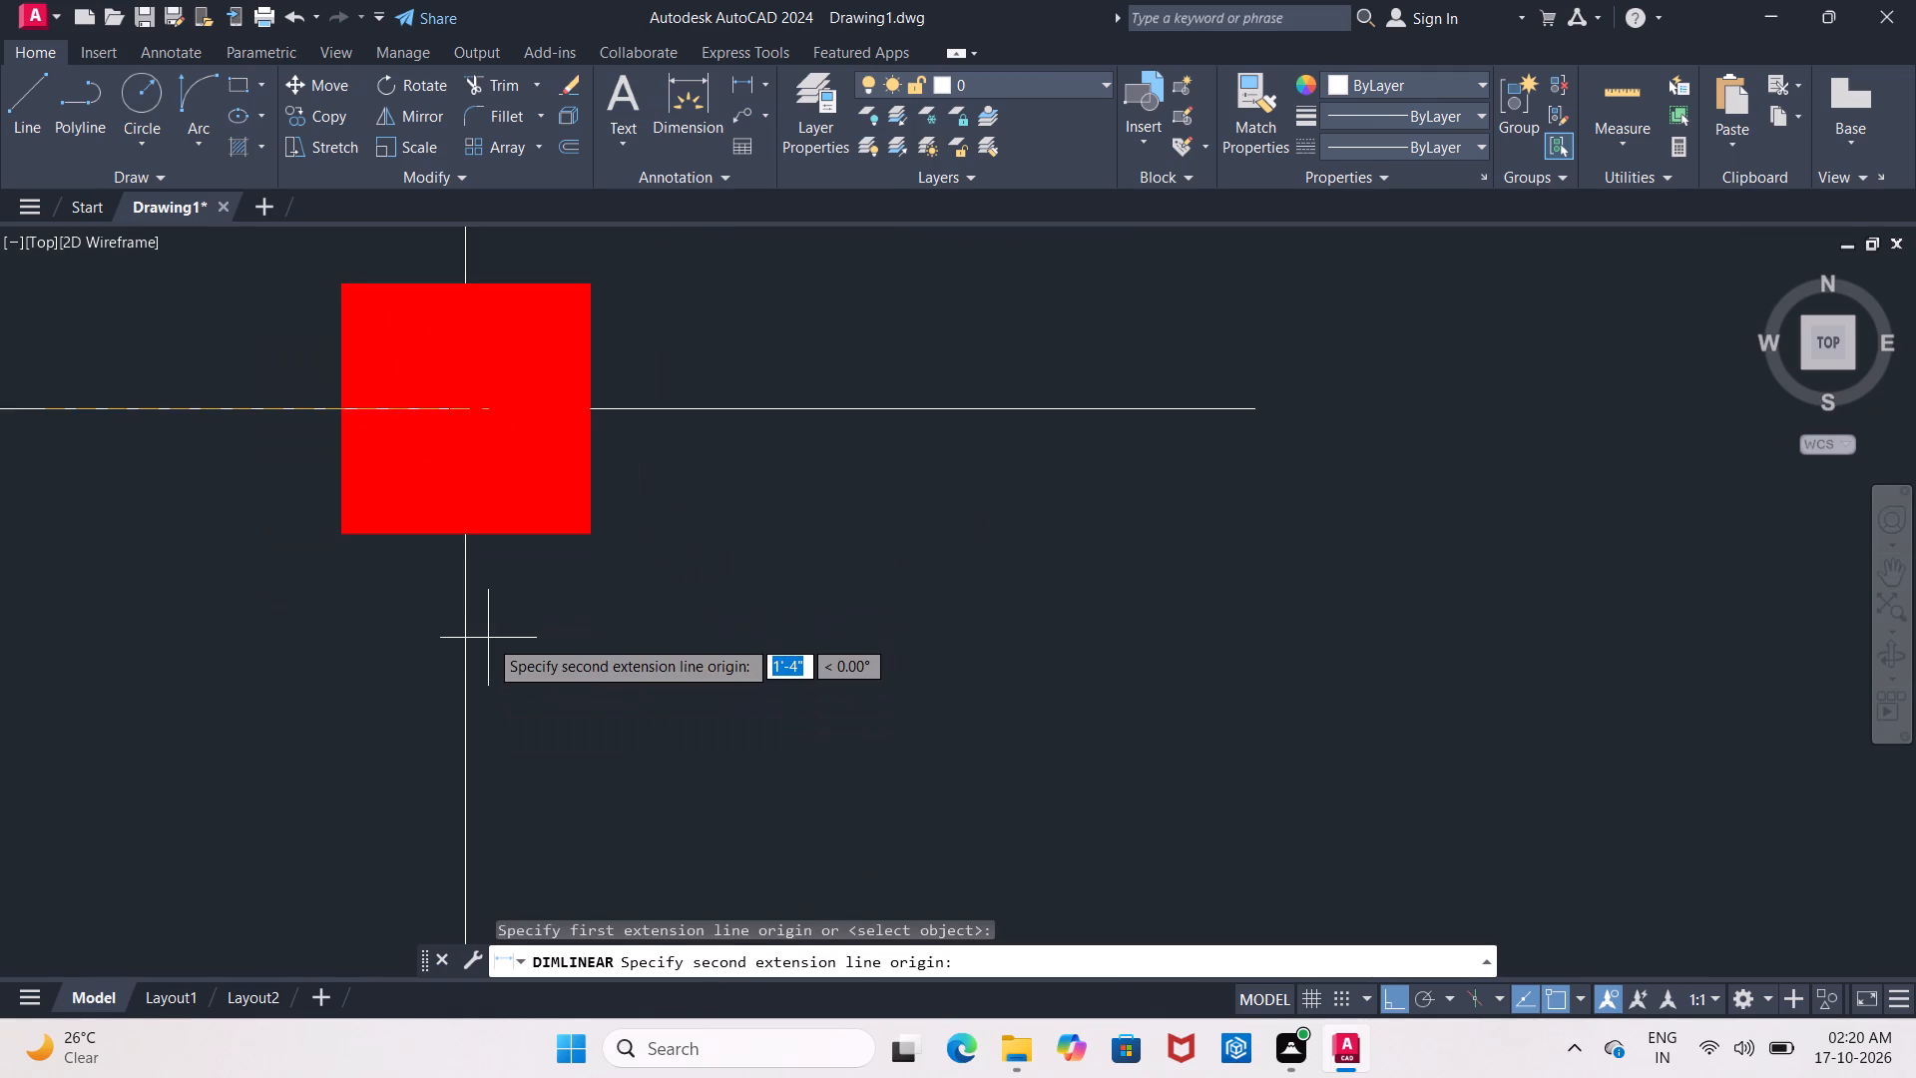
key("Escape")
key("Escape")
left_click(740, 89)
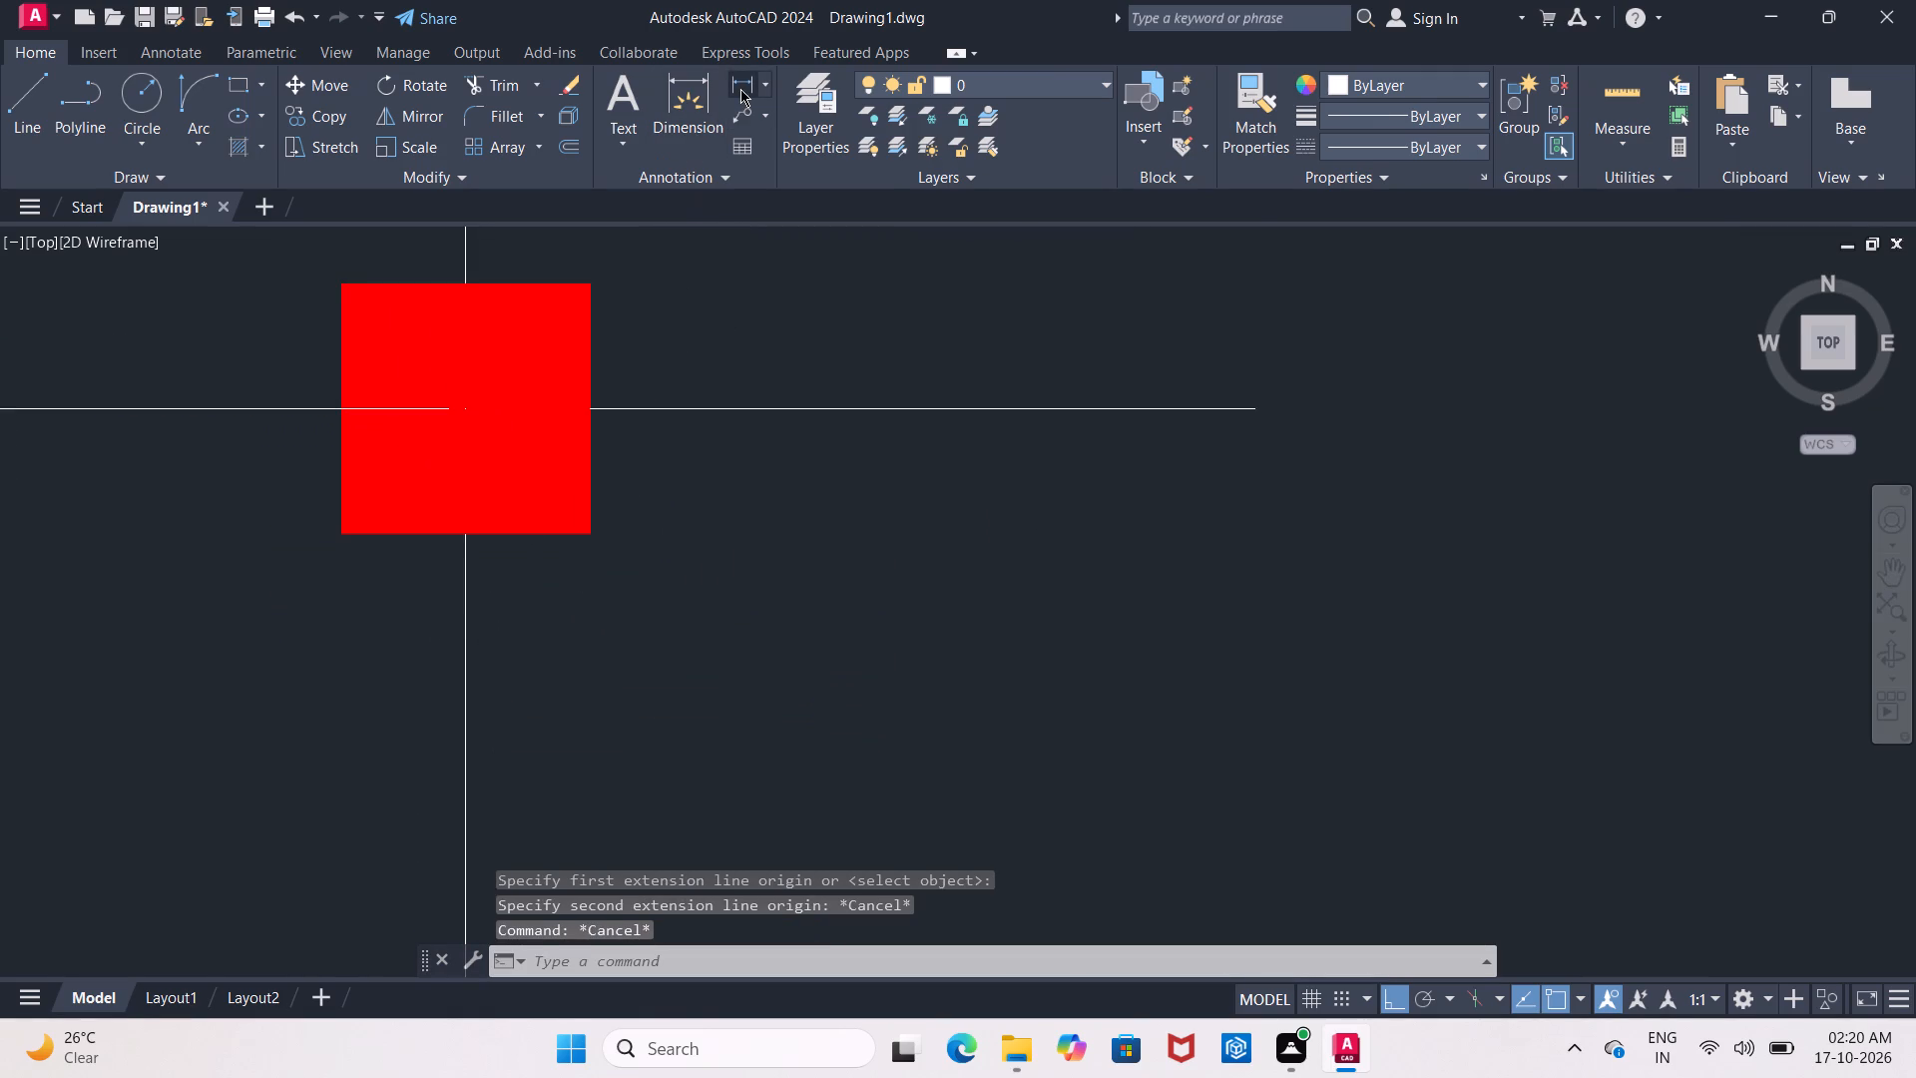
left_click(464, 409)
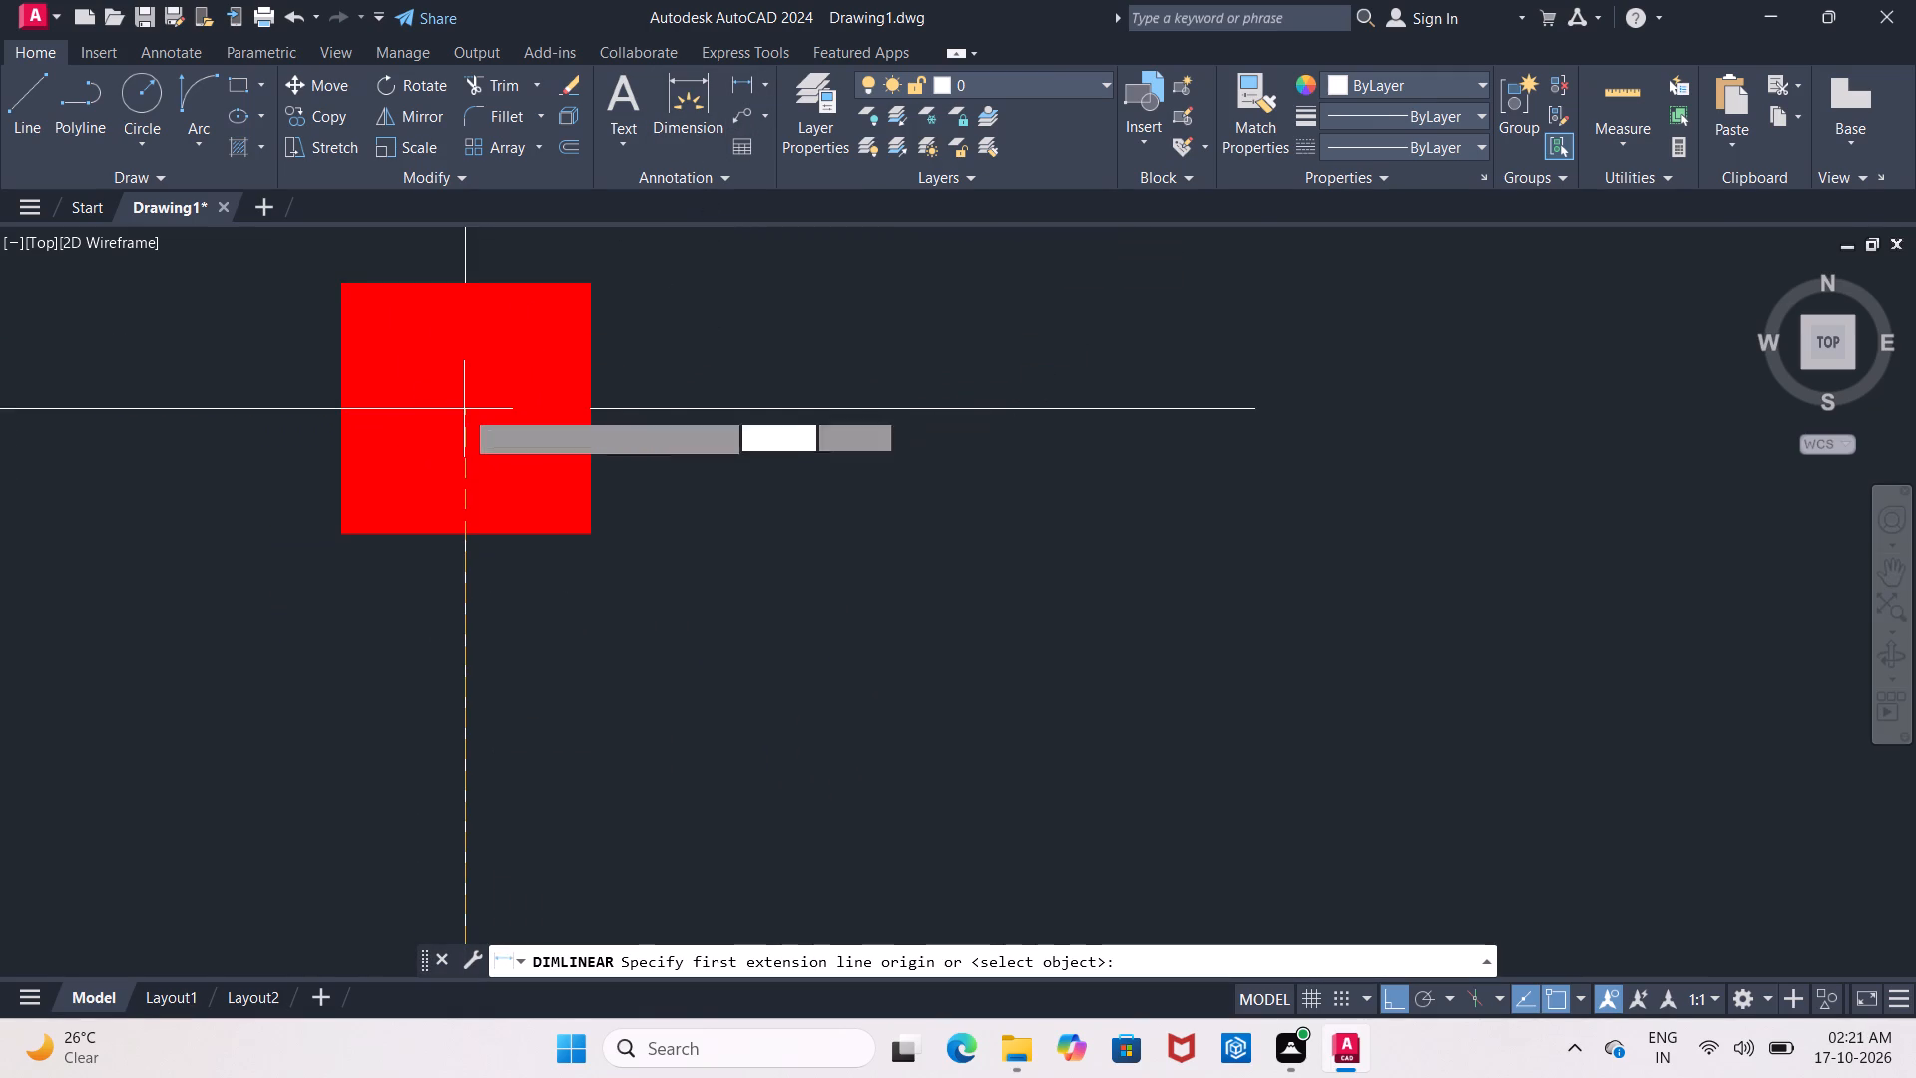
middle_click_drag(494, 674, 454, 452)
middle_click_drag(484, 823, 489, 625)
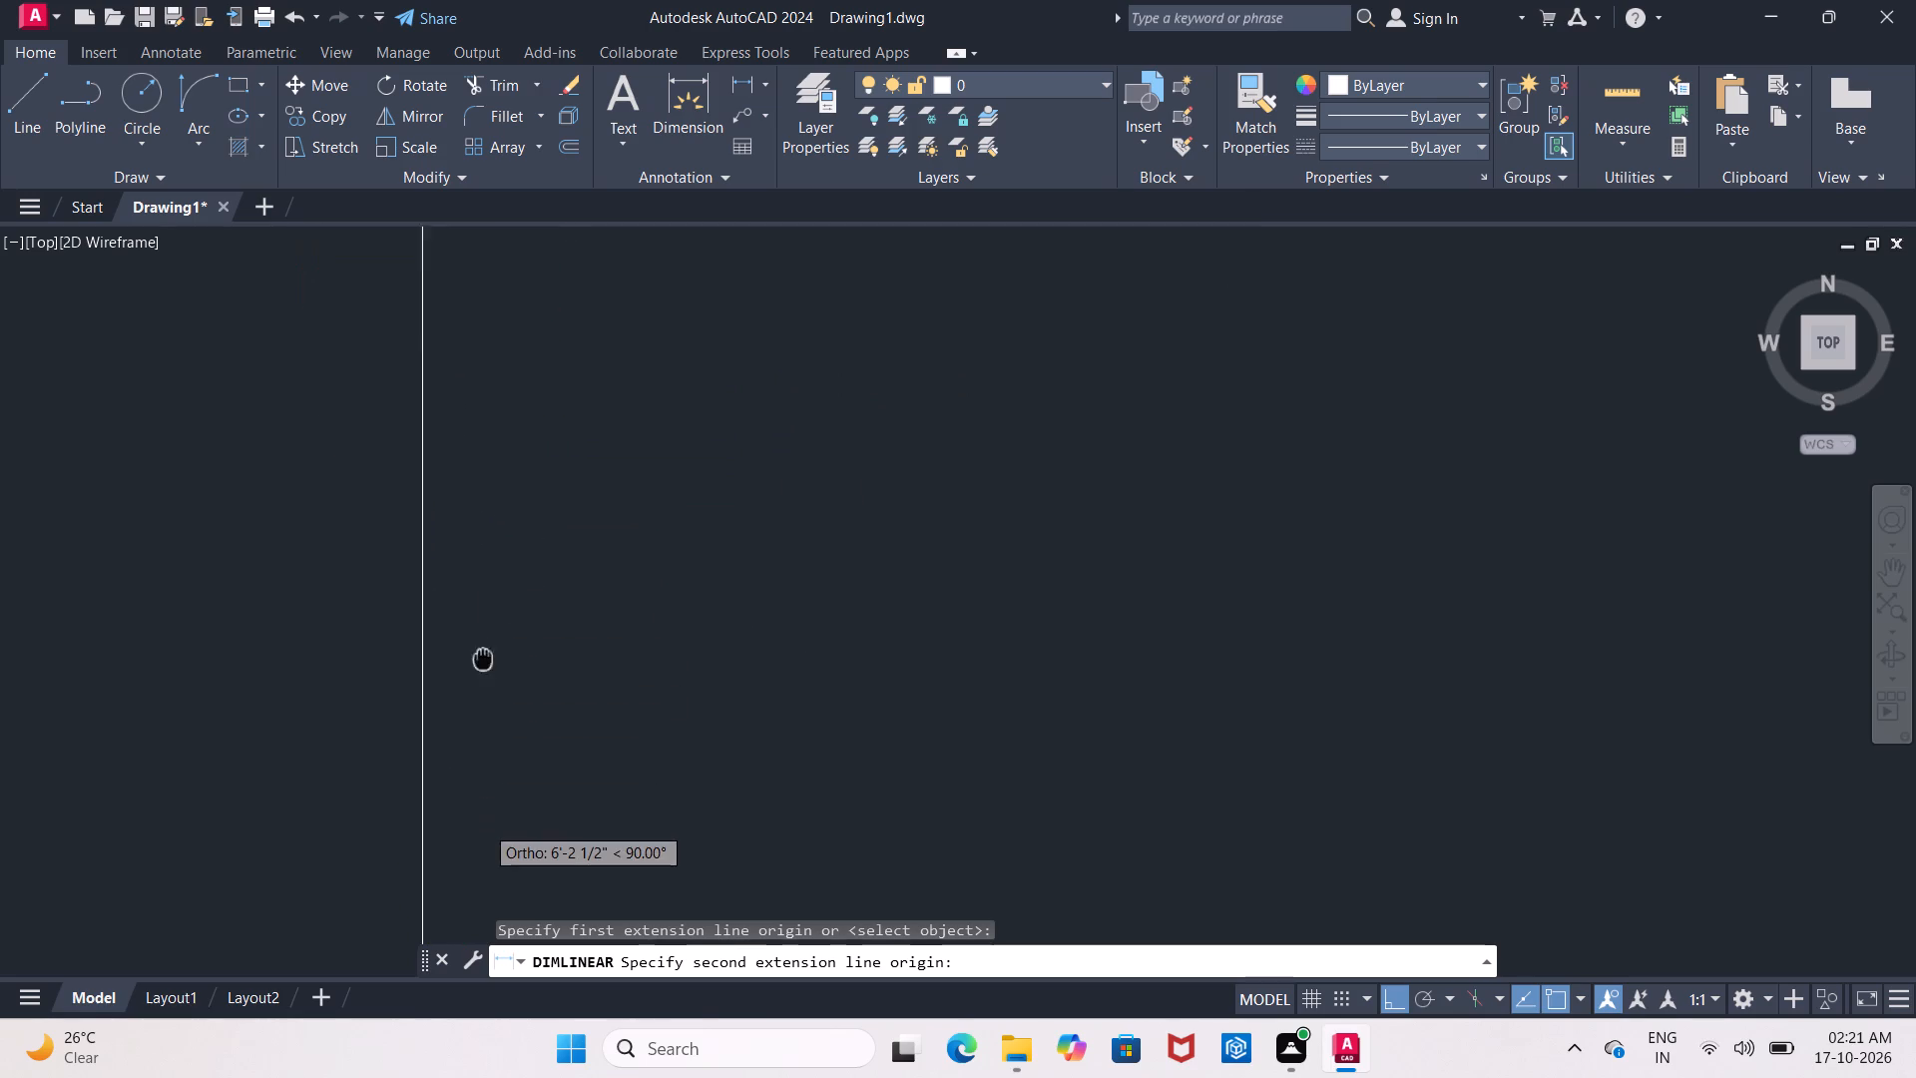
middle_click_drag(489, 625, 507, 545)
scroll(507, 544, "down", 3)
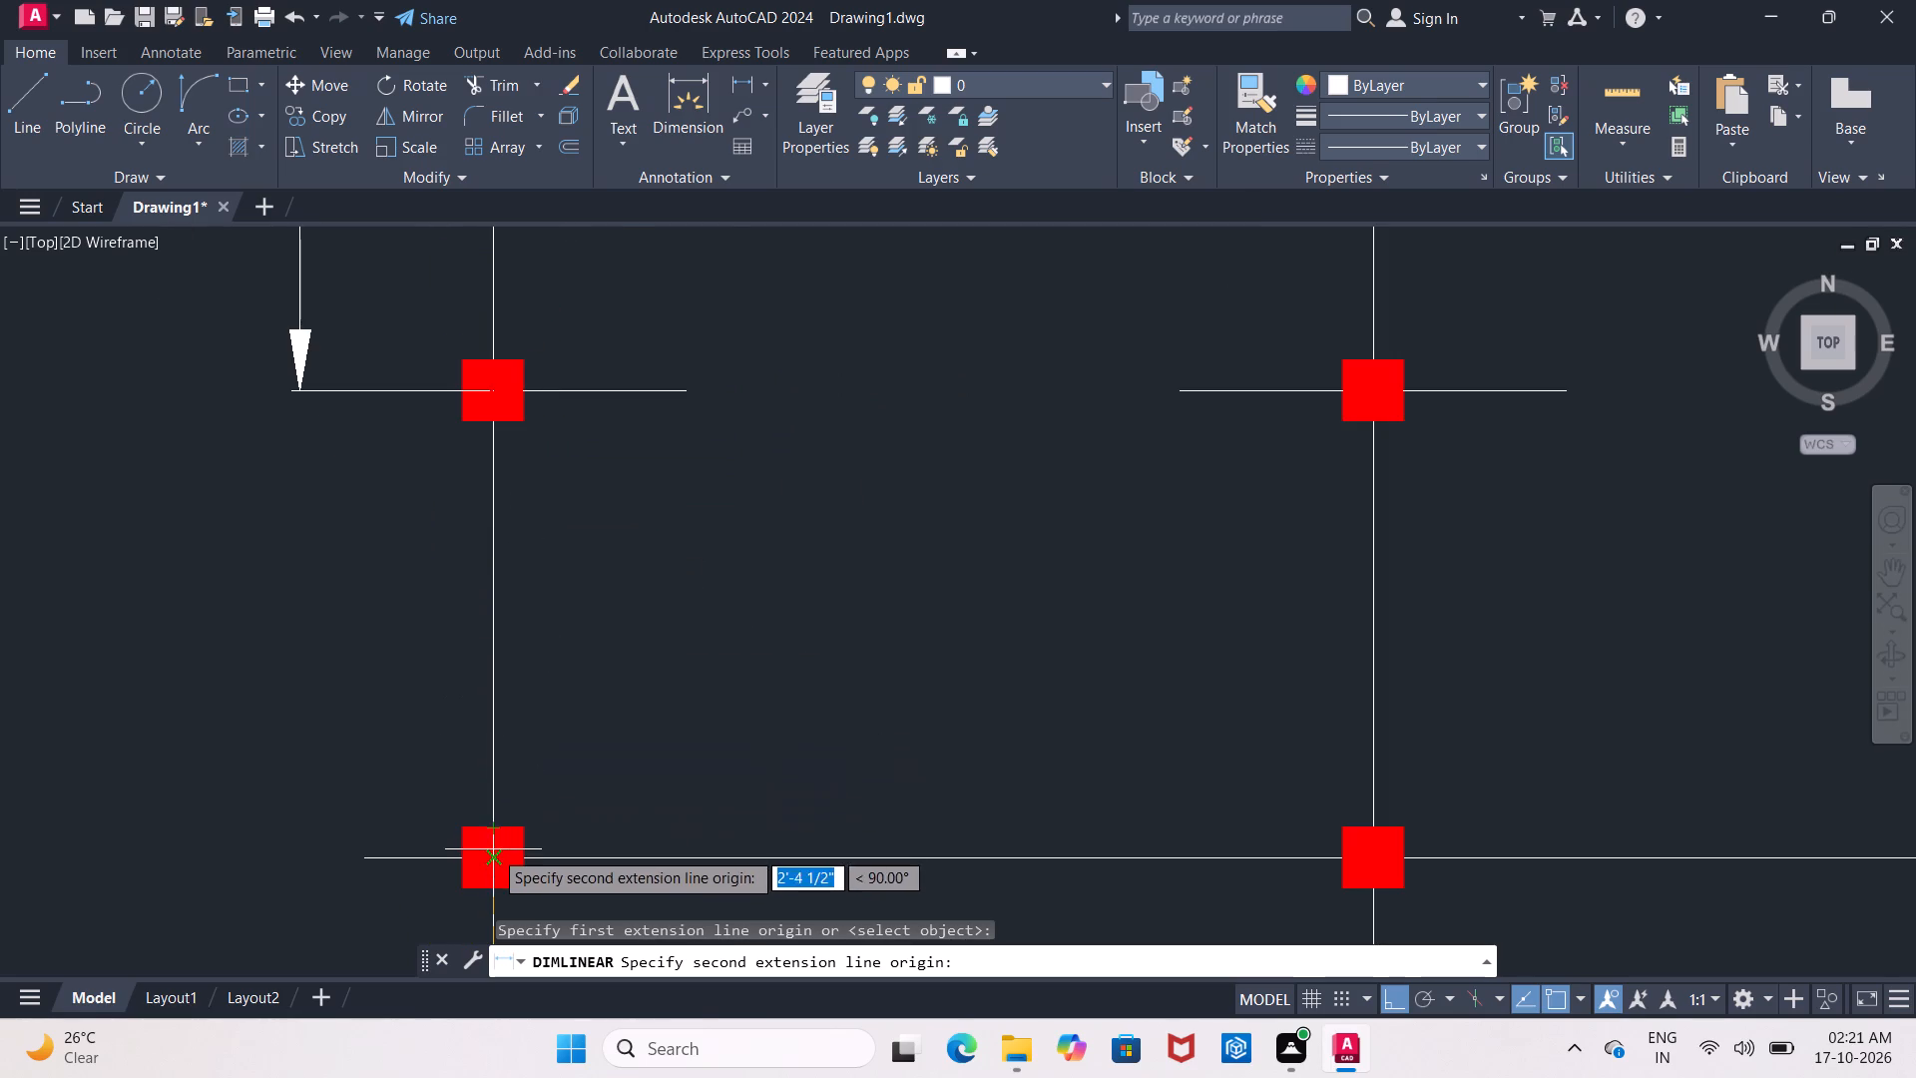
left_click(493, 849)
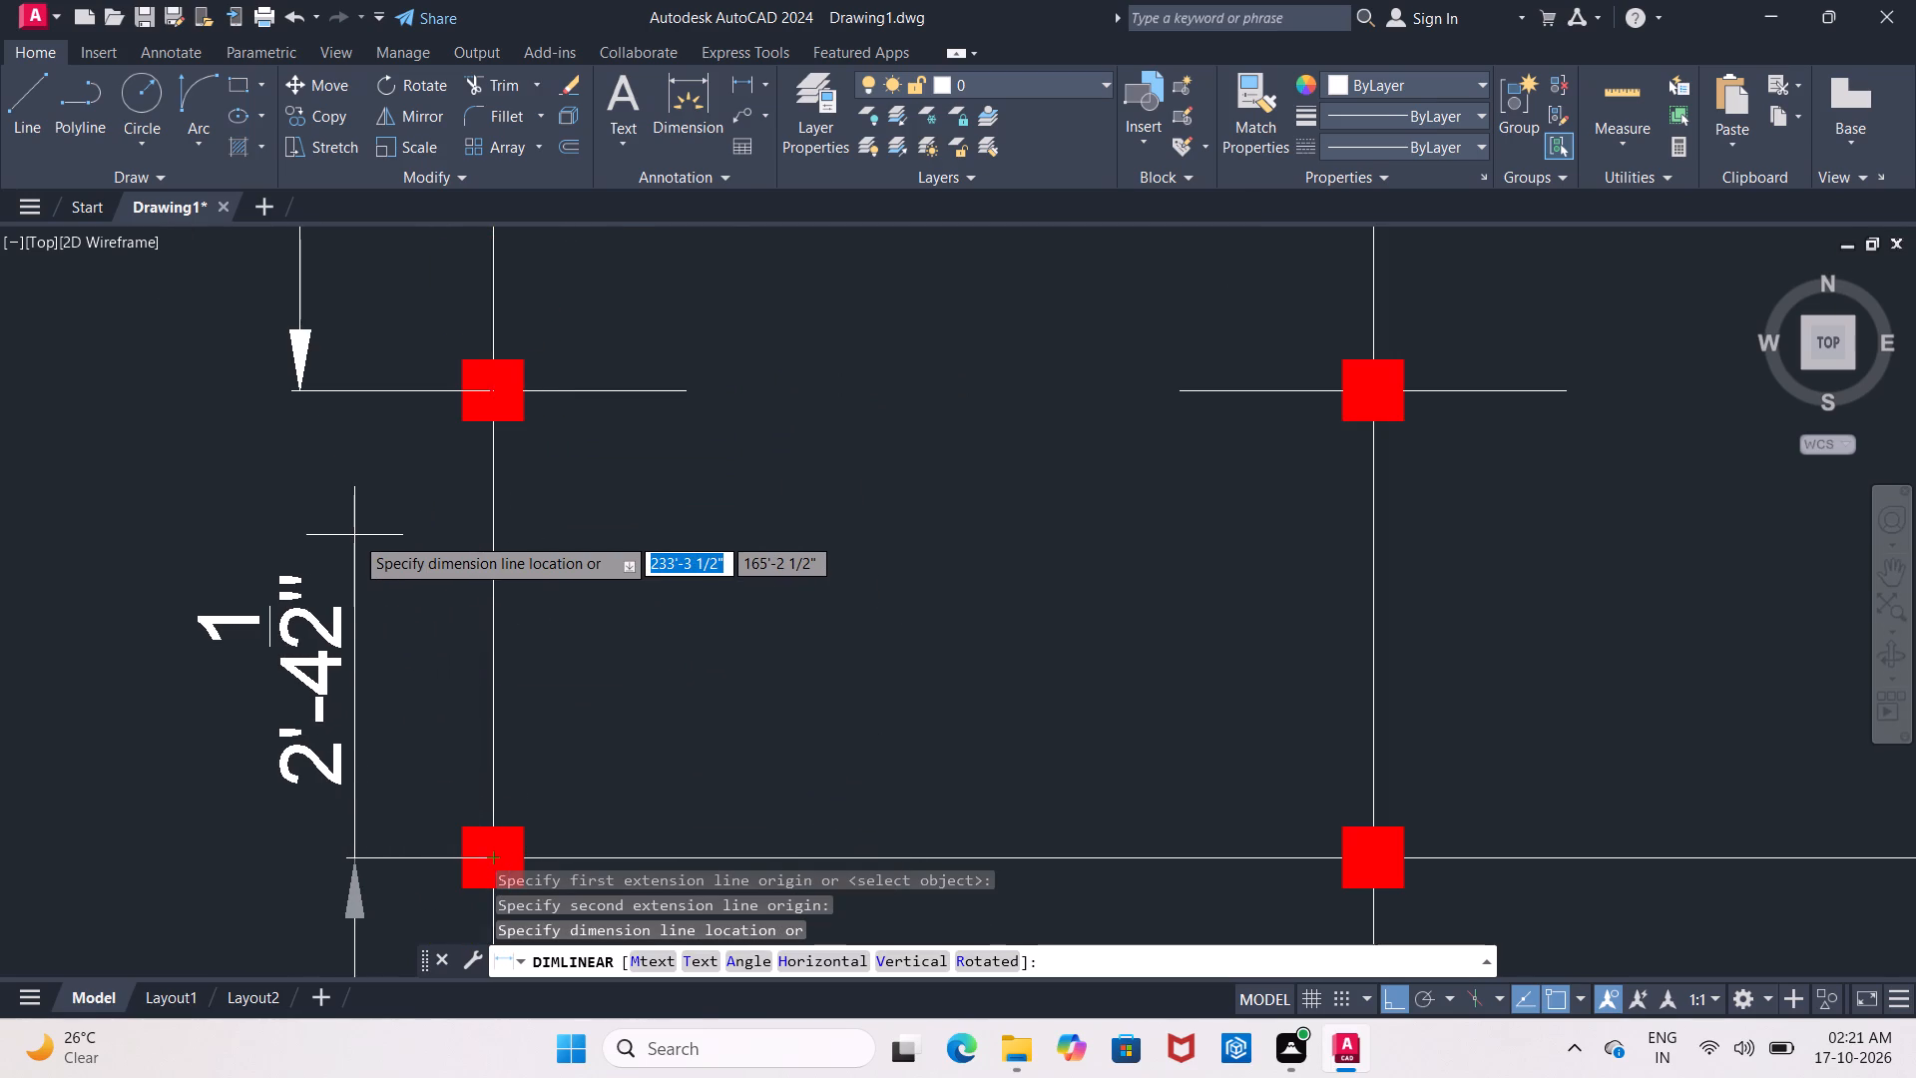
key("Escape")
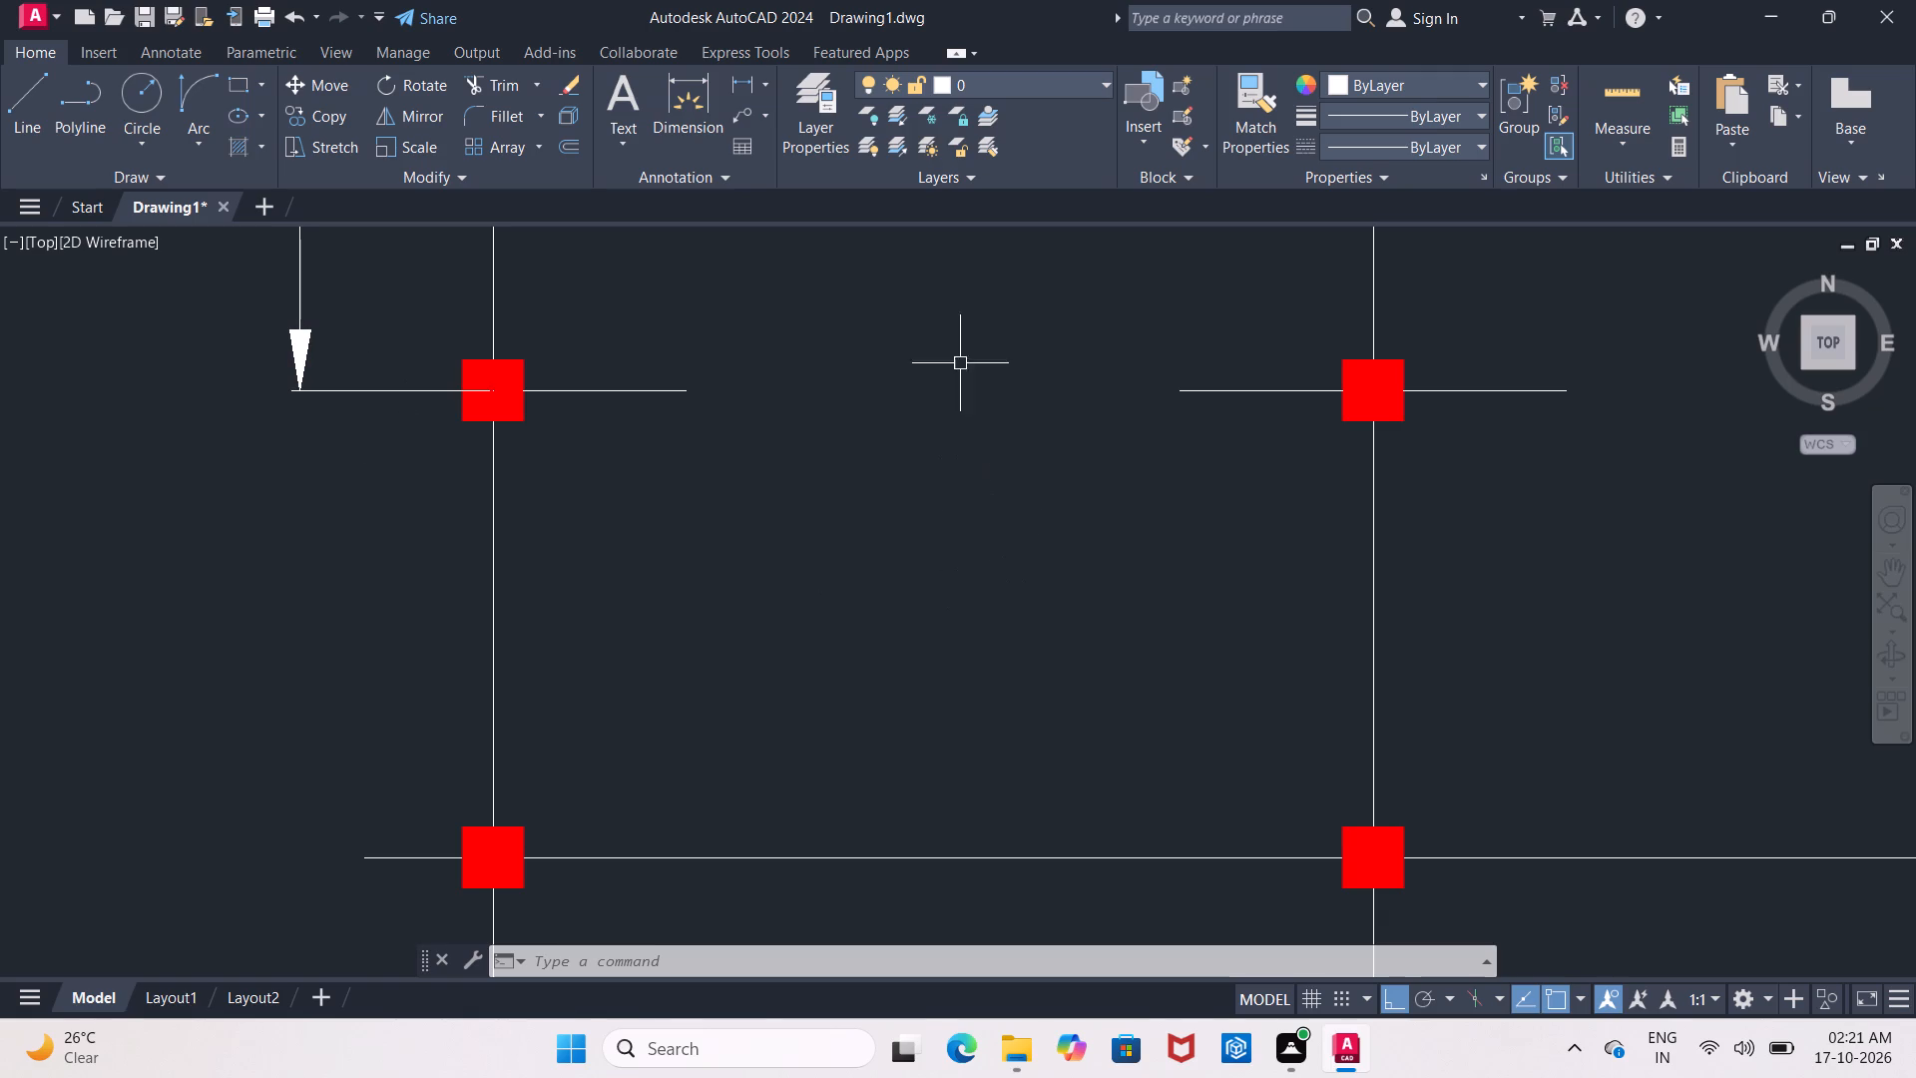
Add a vertical linear dimension between the centres of the bottom-left column and the column above, in line with the 16' dimension.
left_click(748, 77)
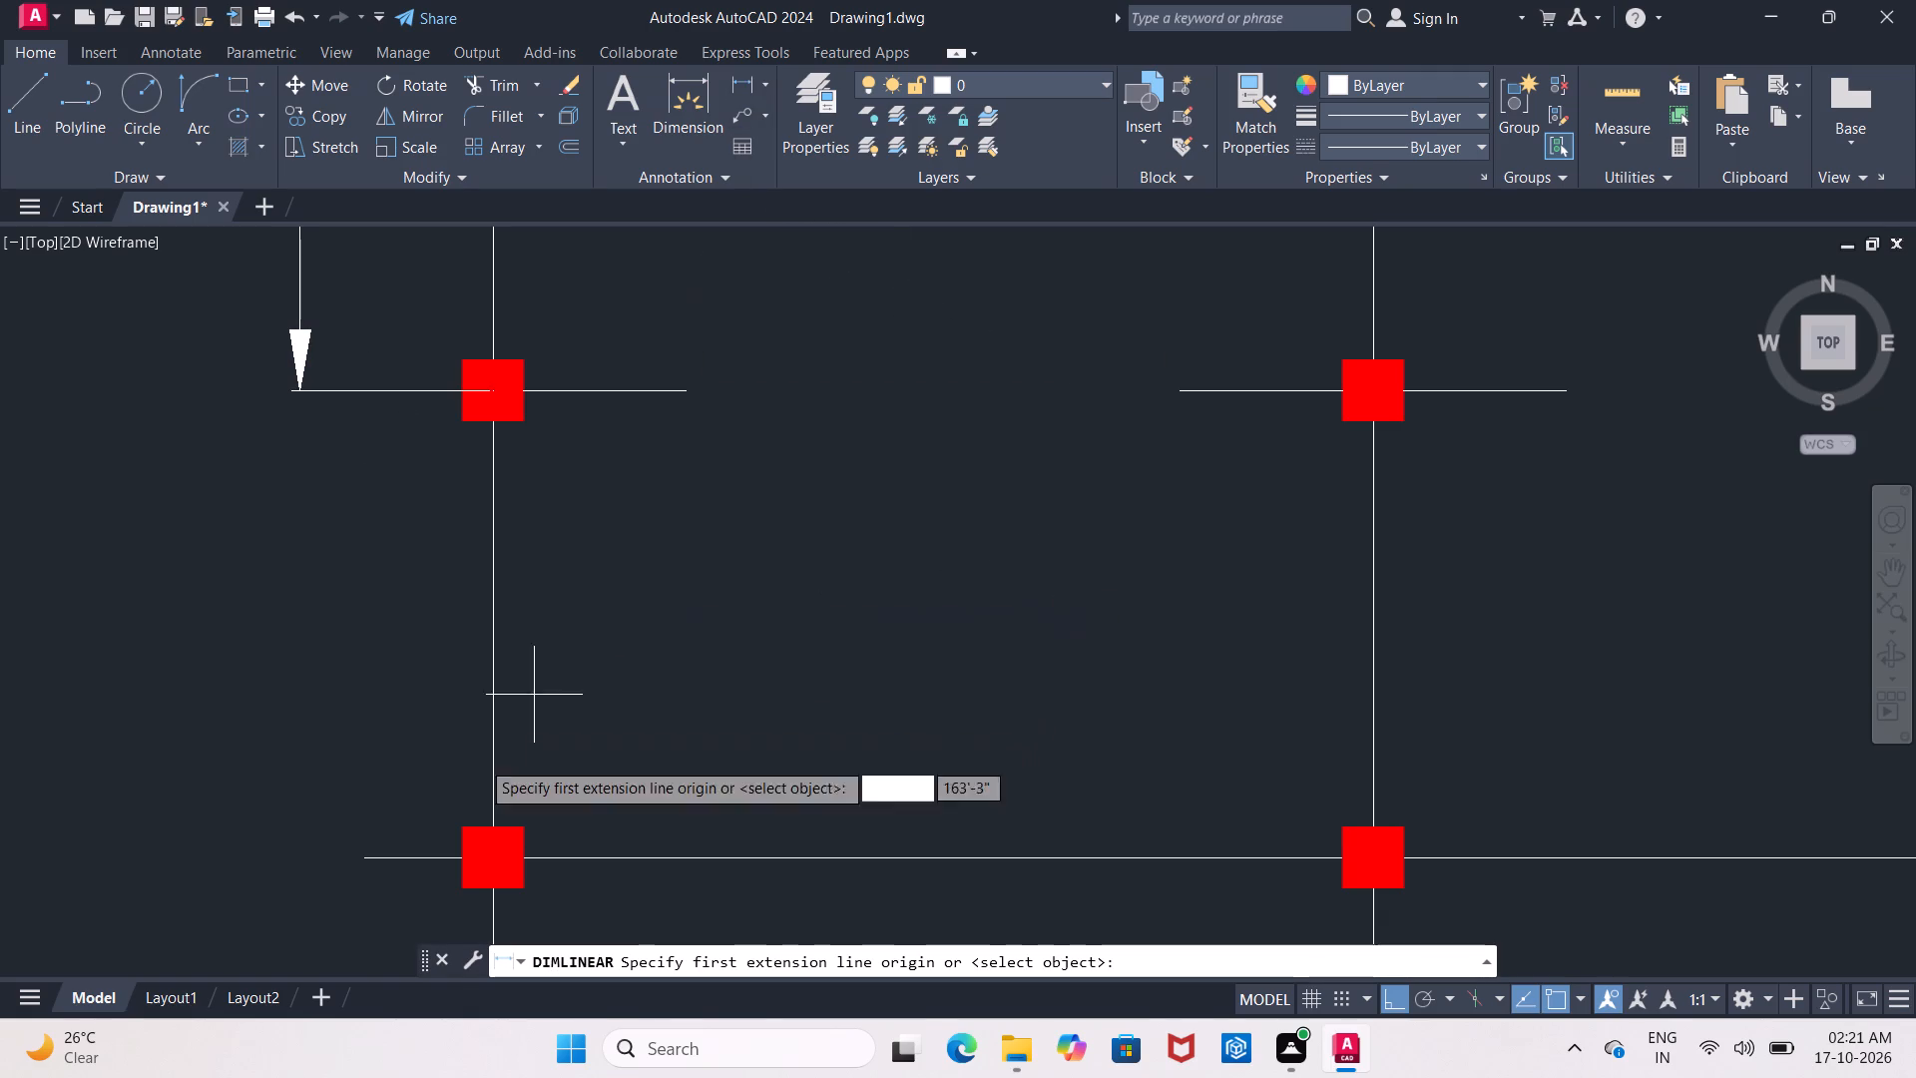
left_click(491, 863)
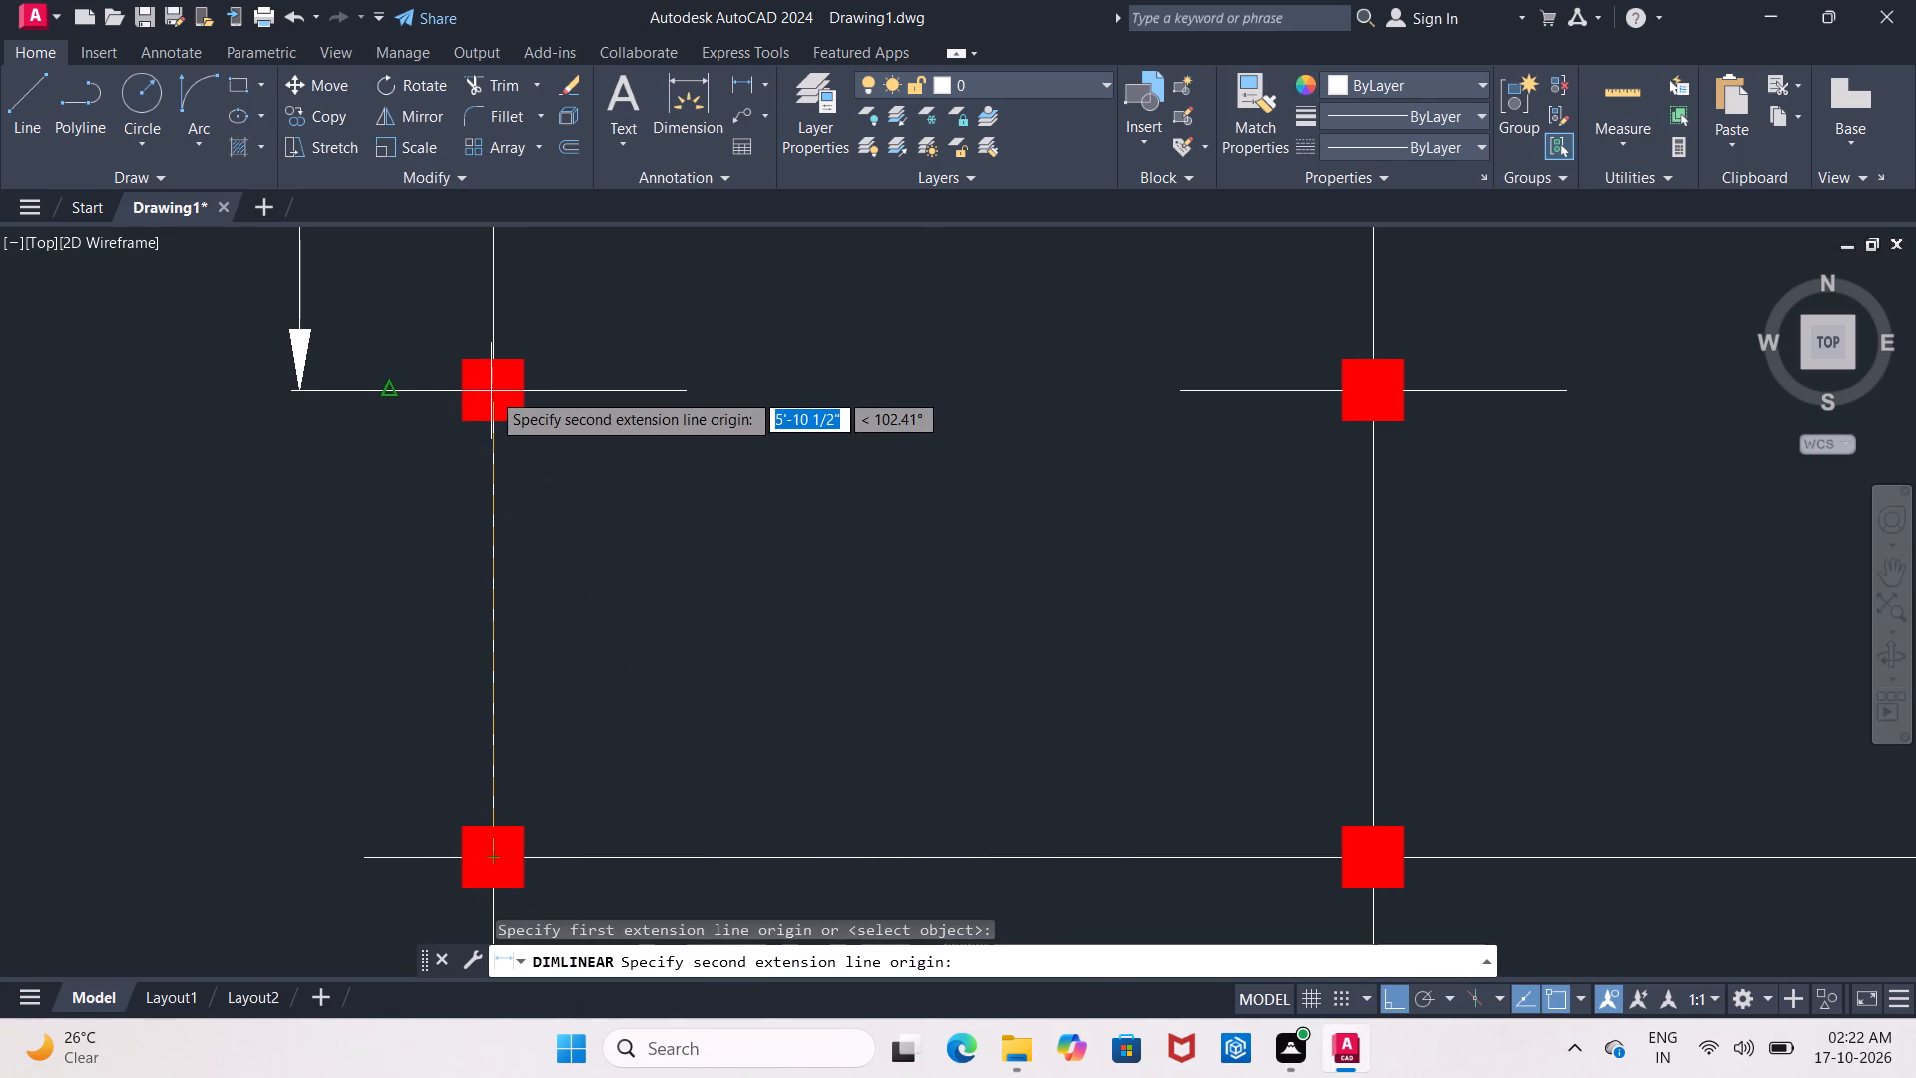
left_click(491, 391)
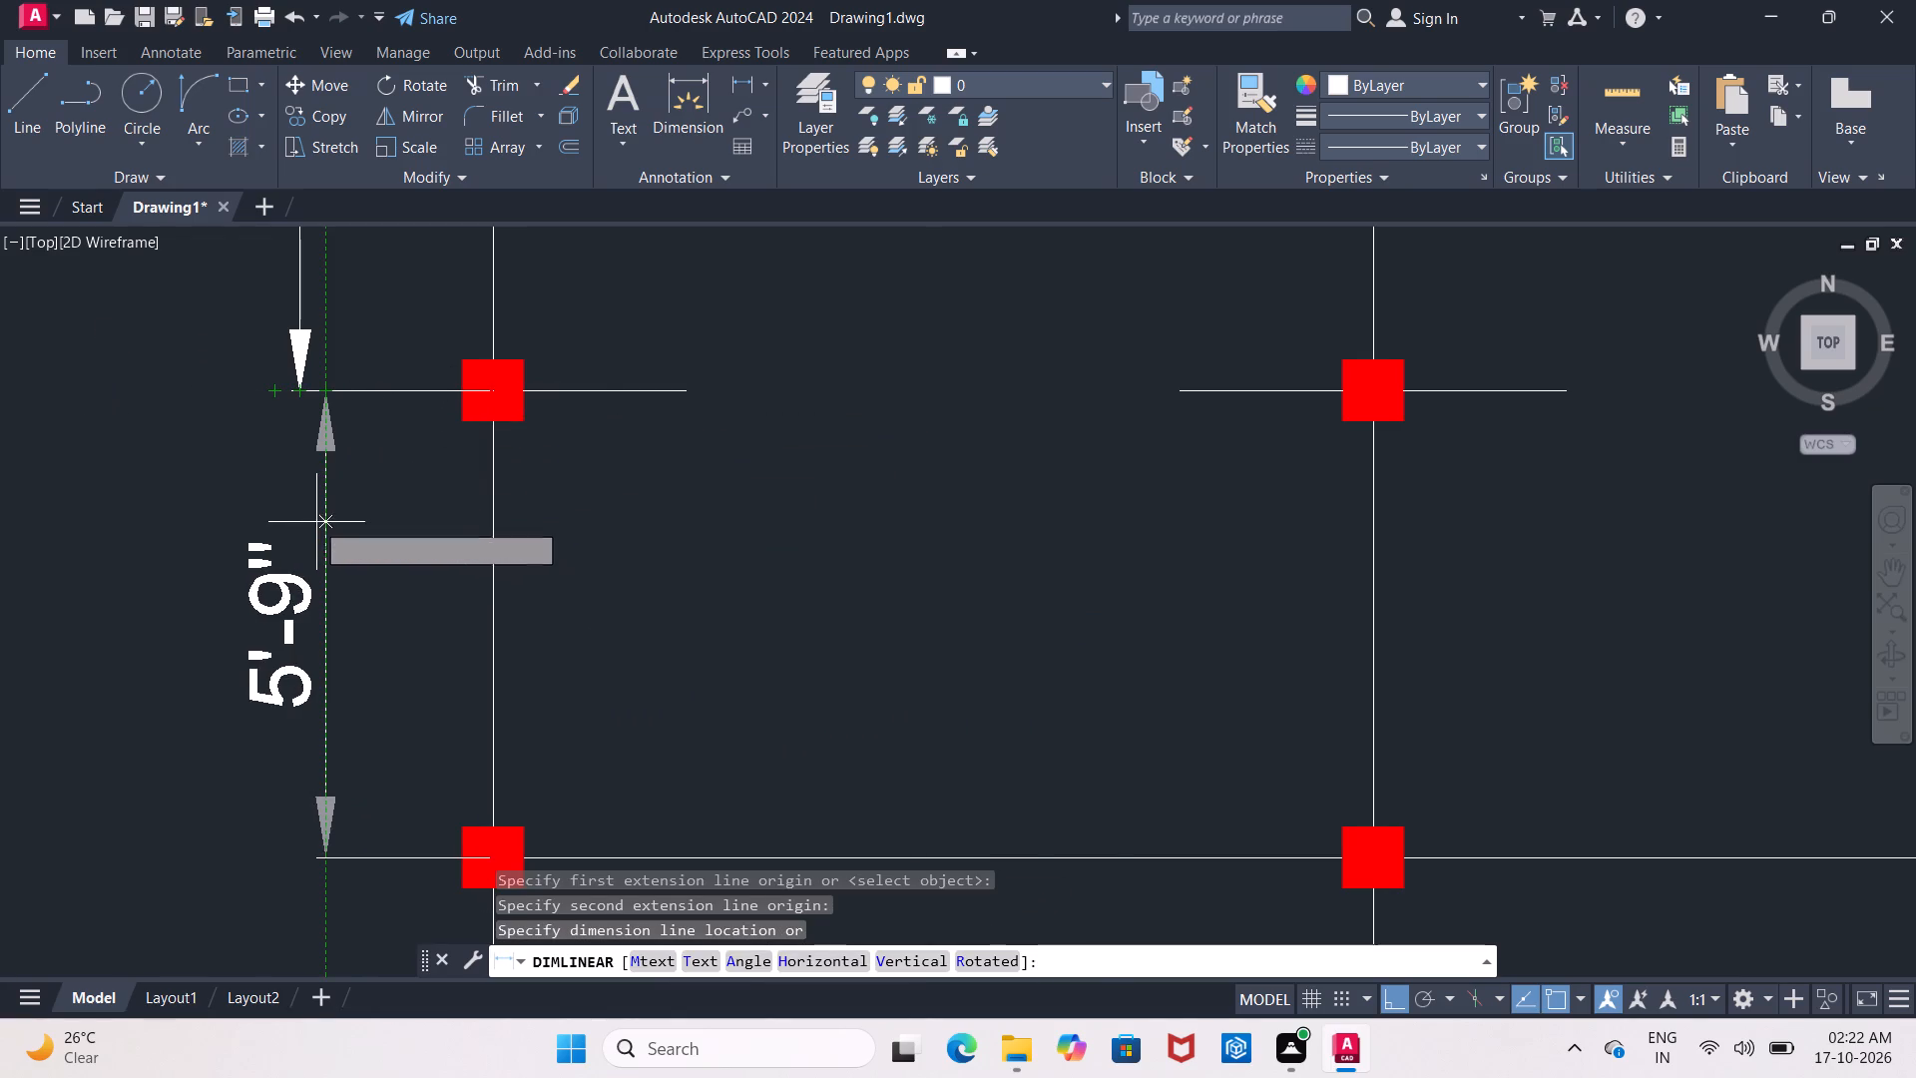
left_click(297, 394)
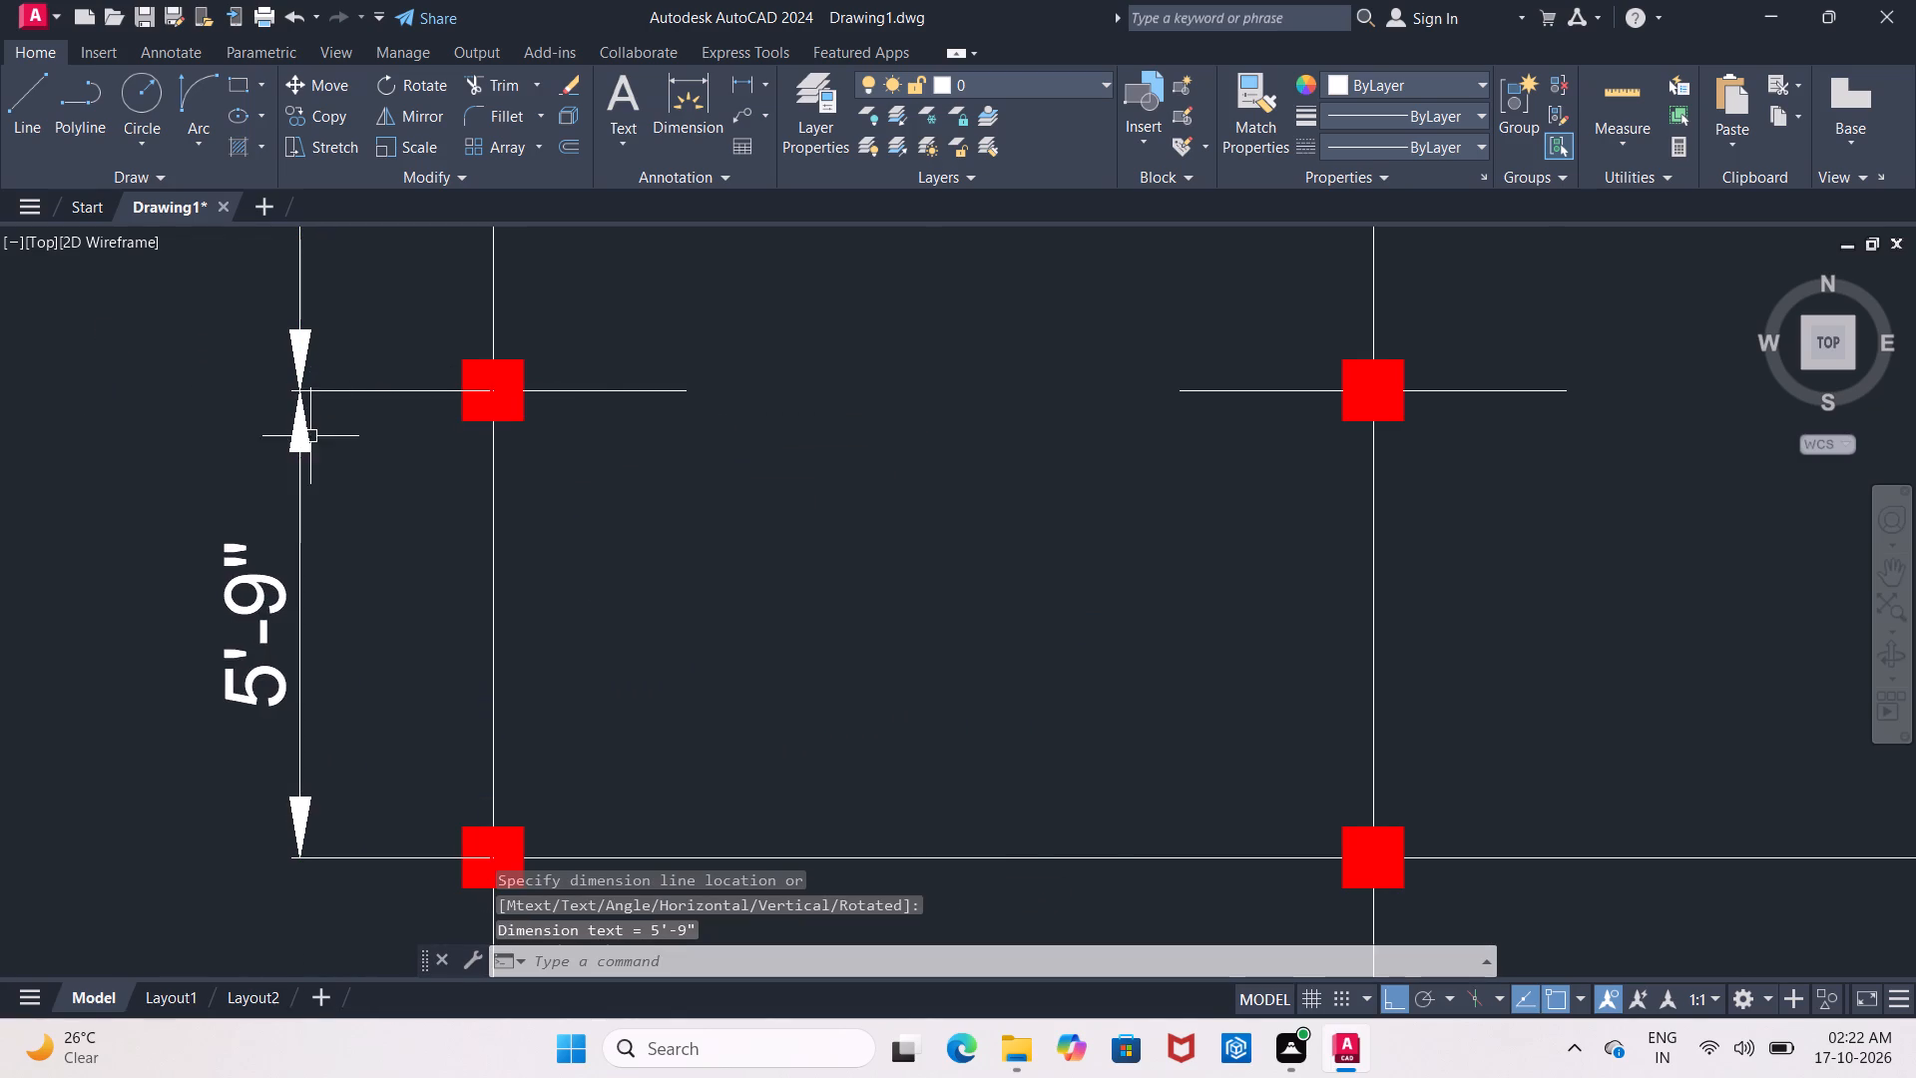
Add a horizontal linear dimension between the centres of the bottom-left and bottom-middle columns, placed along the bottom centre line.
scroll(372, 536, "down", 2)
middle_click_drag(373, 537, 299, 480)
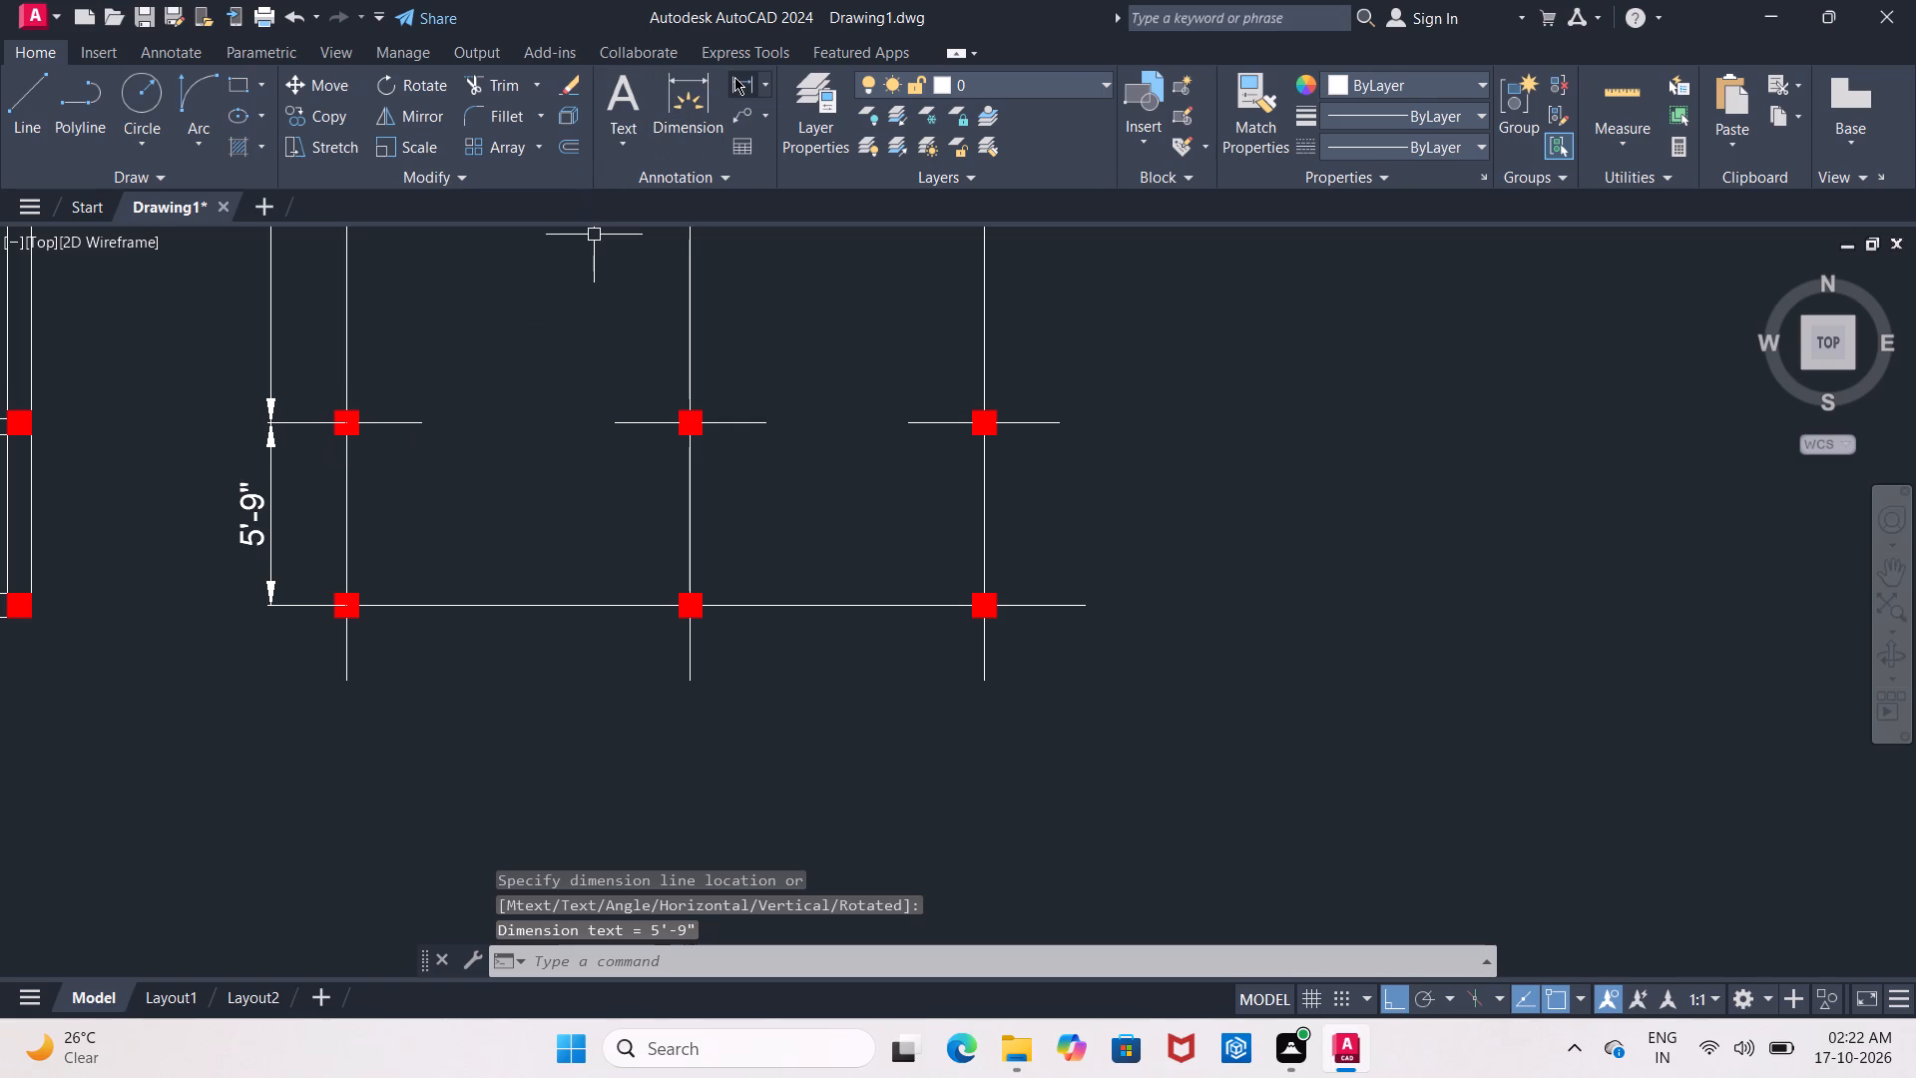
left_click(735, 79)
scroll(345, 647, "up", 1)
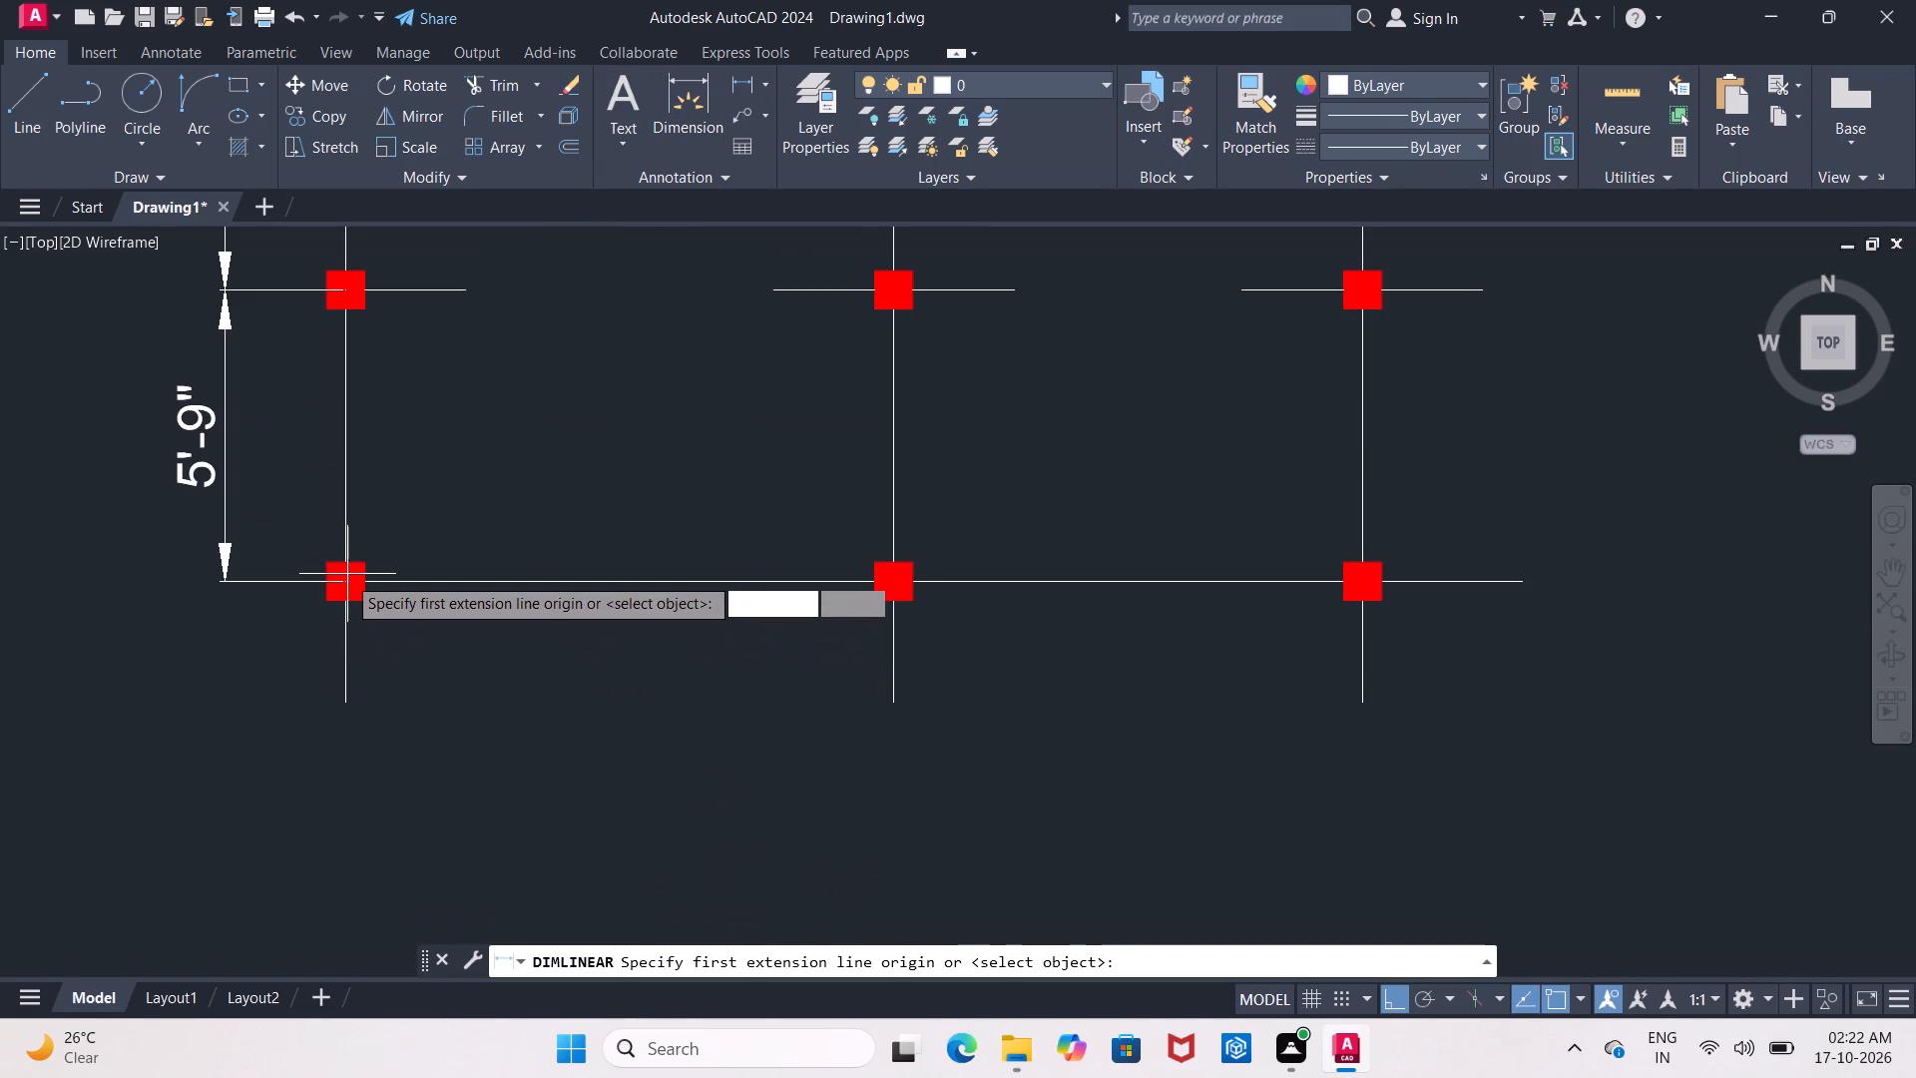
left_click(342, 580)
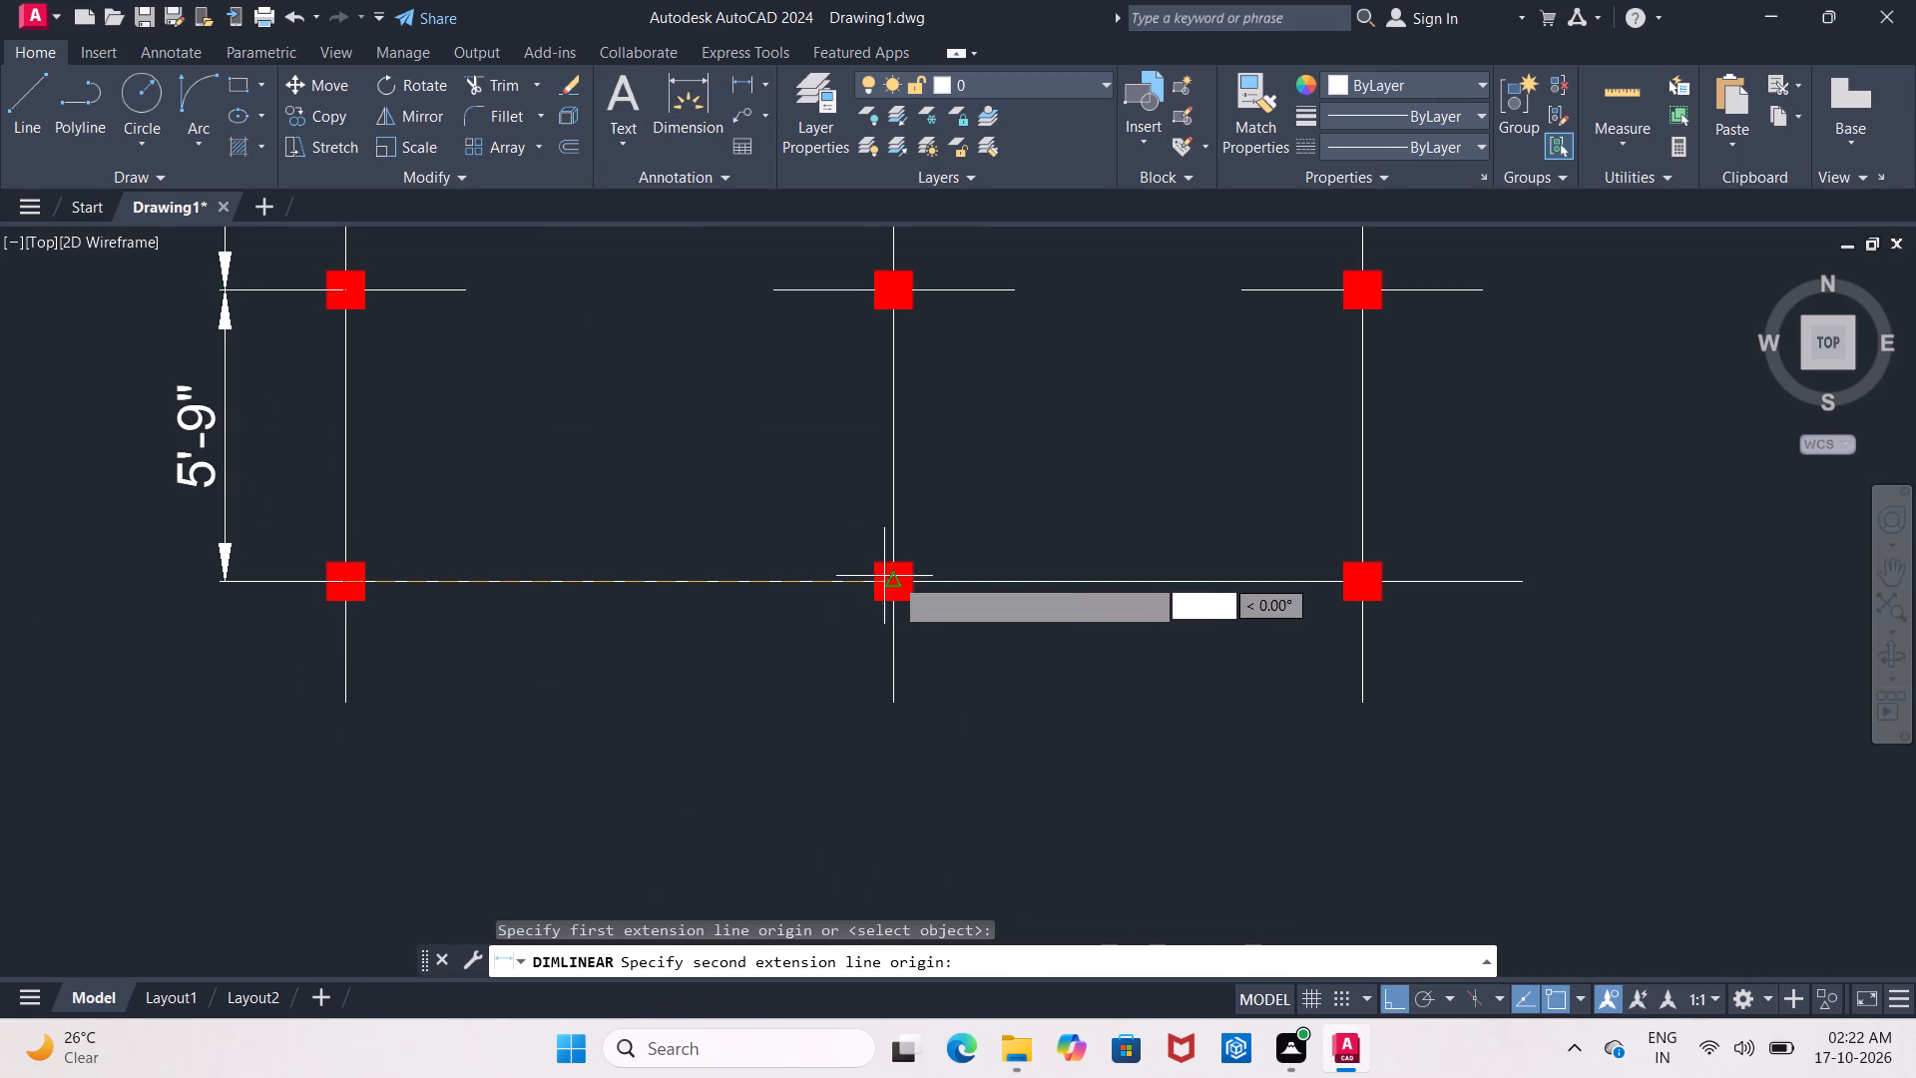
left_click(899, 577)
left_click(795, 591)
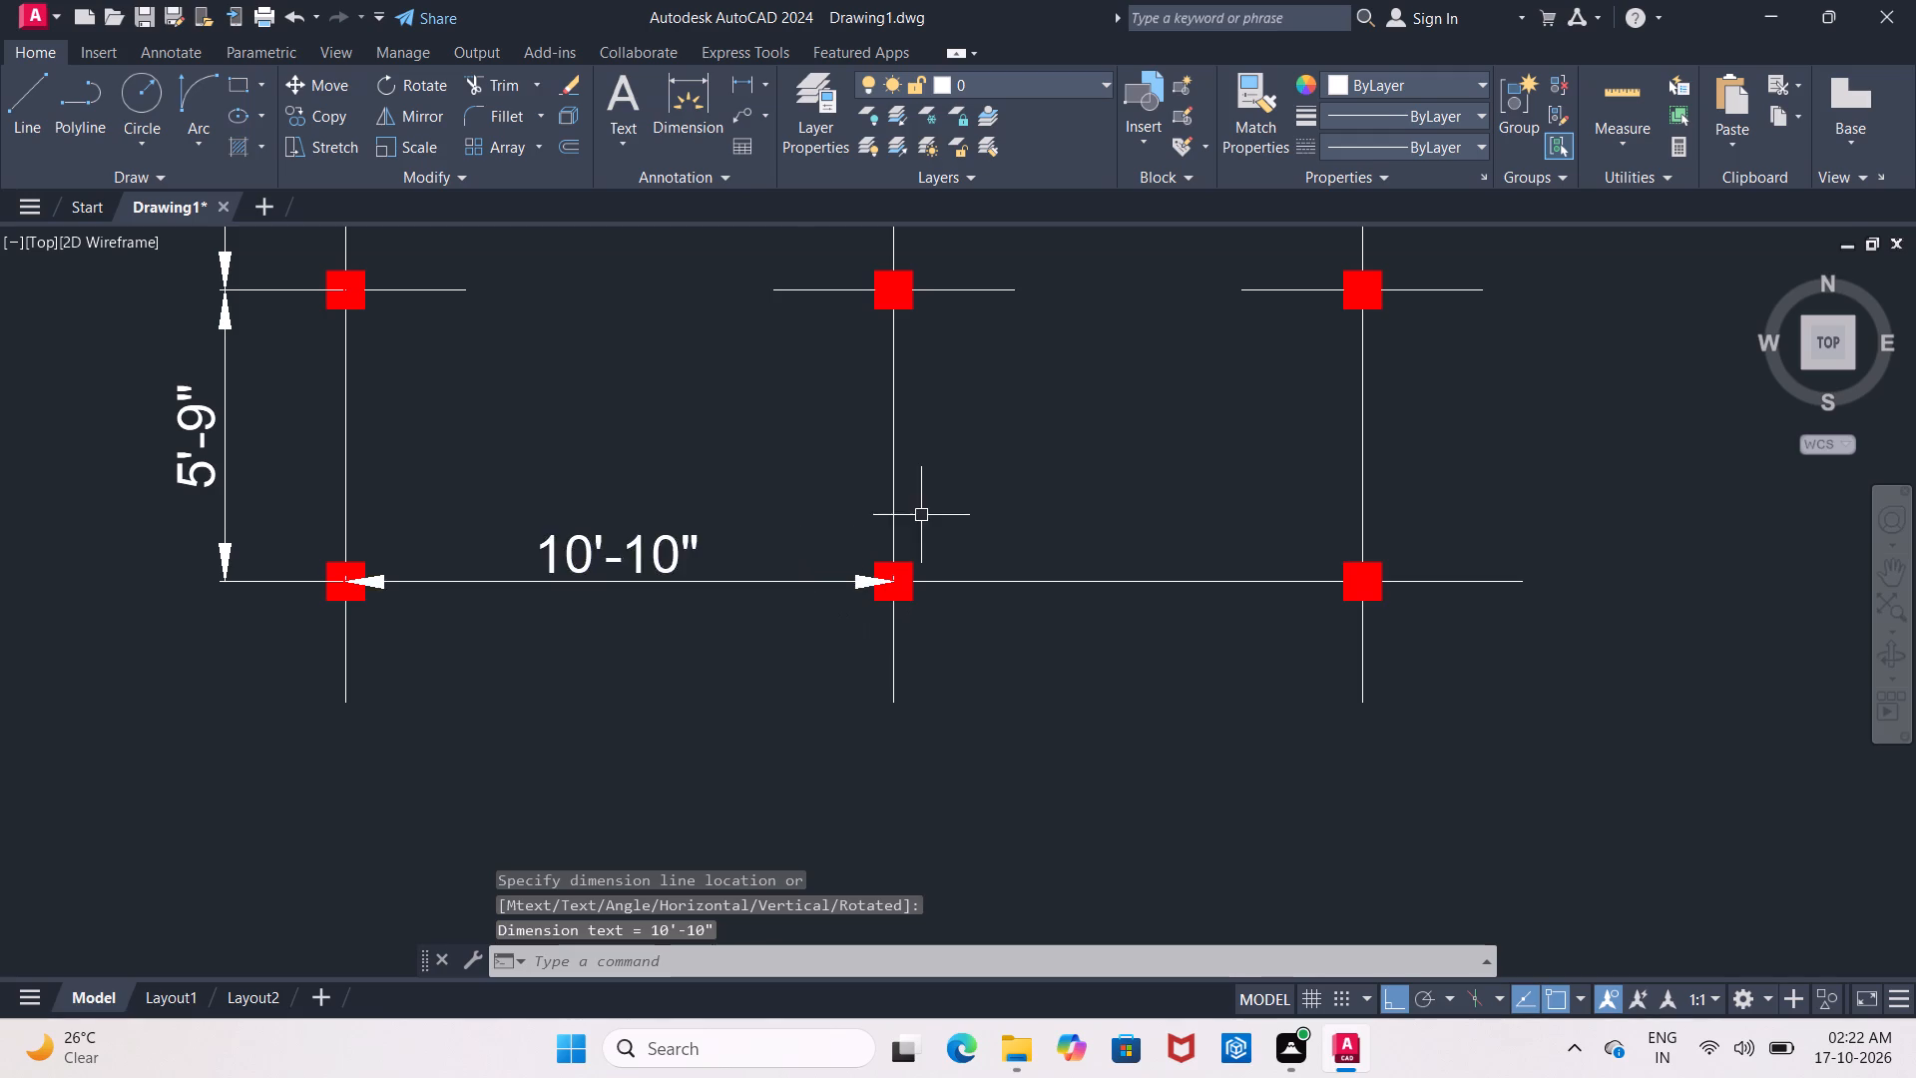
Add a horizontal linear dimension between the centres of the bottom-middle and bottom-right columns, placed along the bottom centre line.
middle_click_drag(921, 515, 360, 502)
left_click(754, 85)
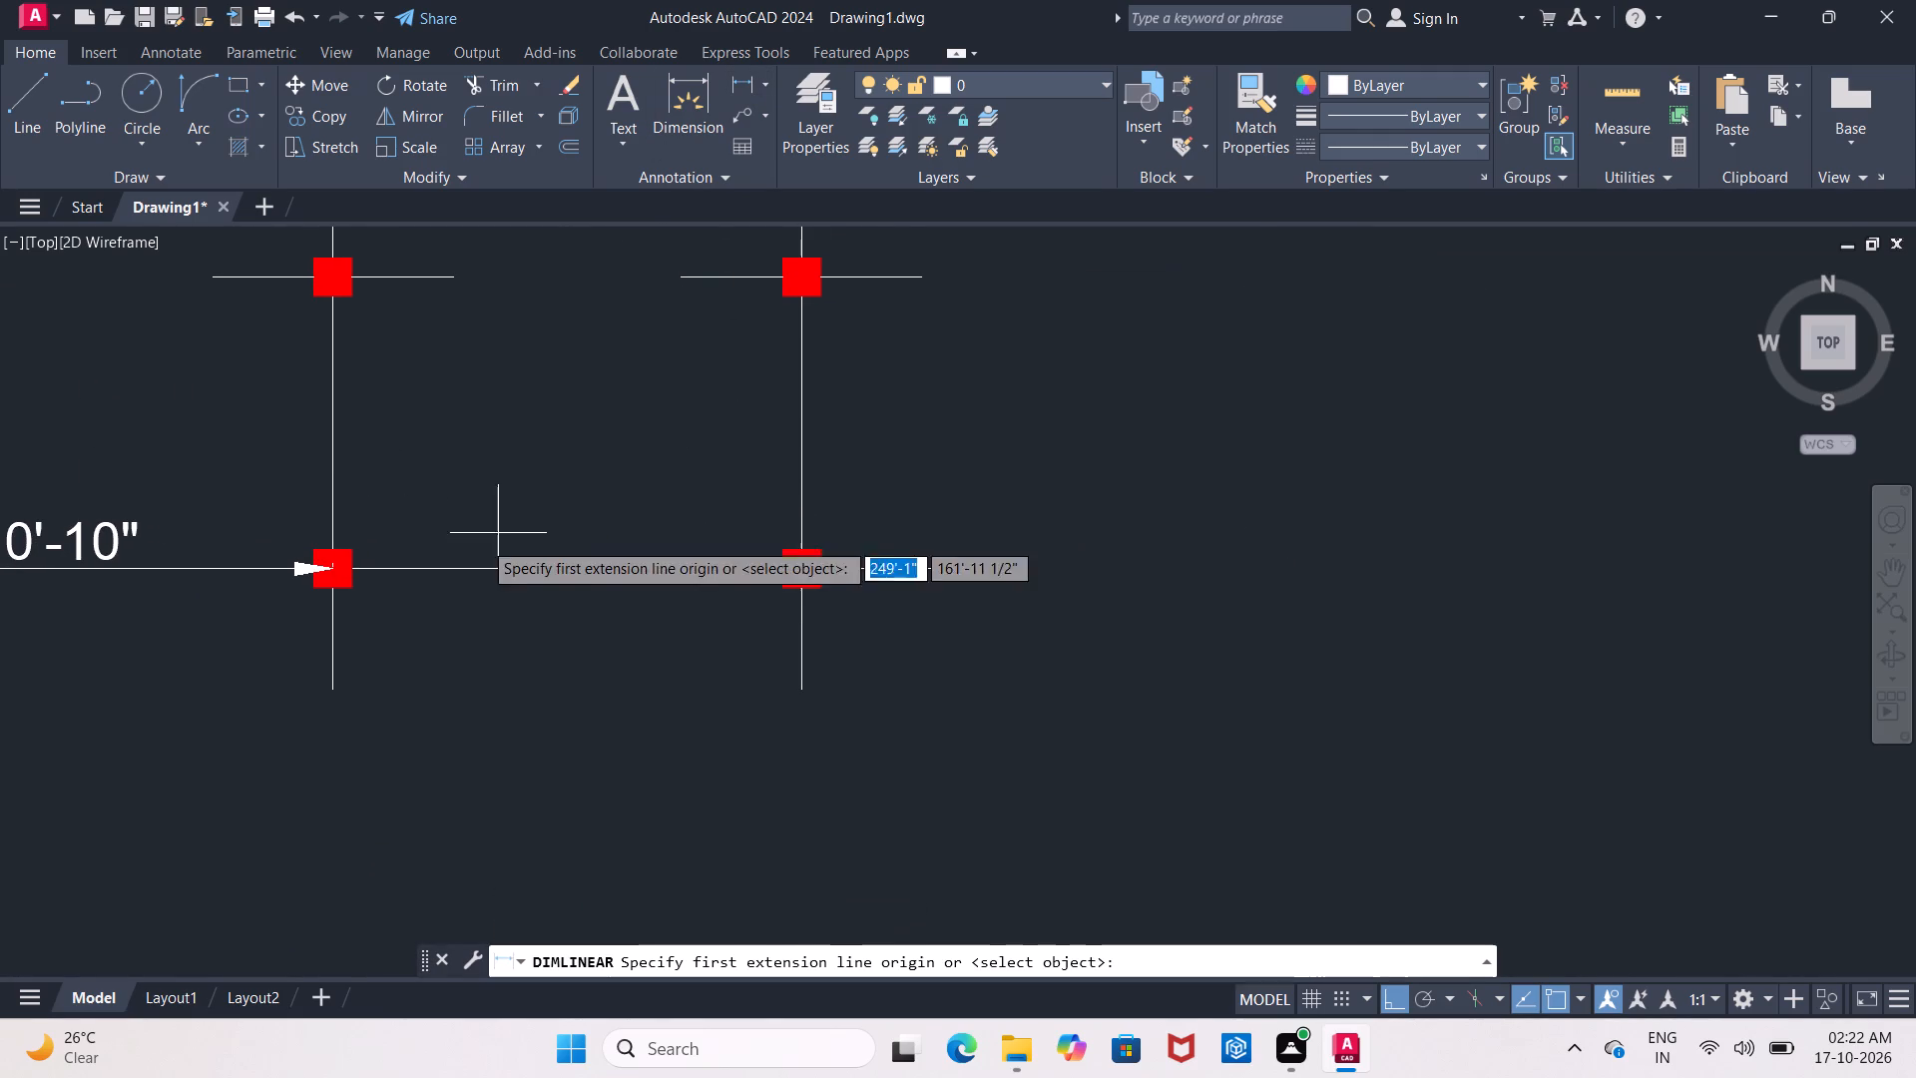
left_click(329, 567)
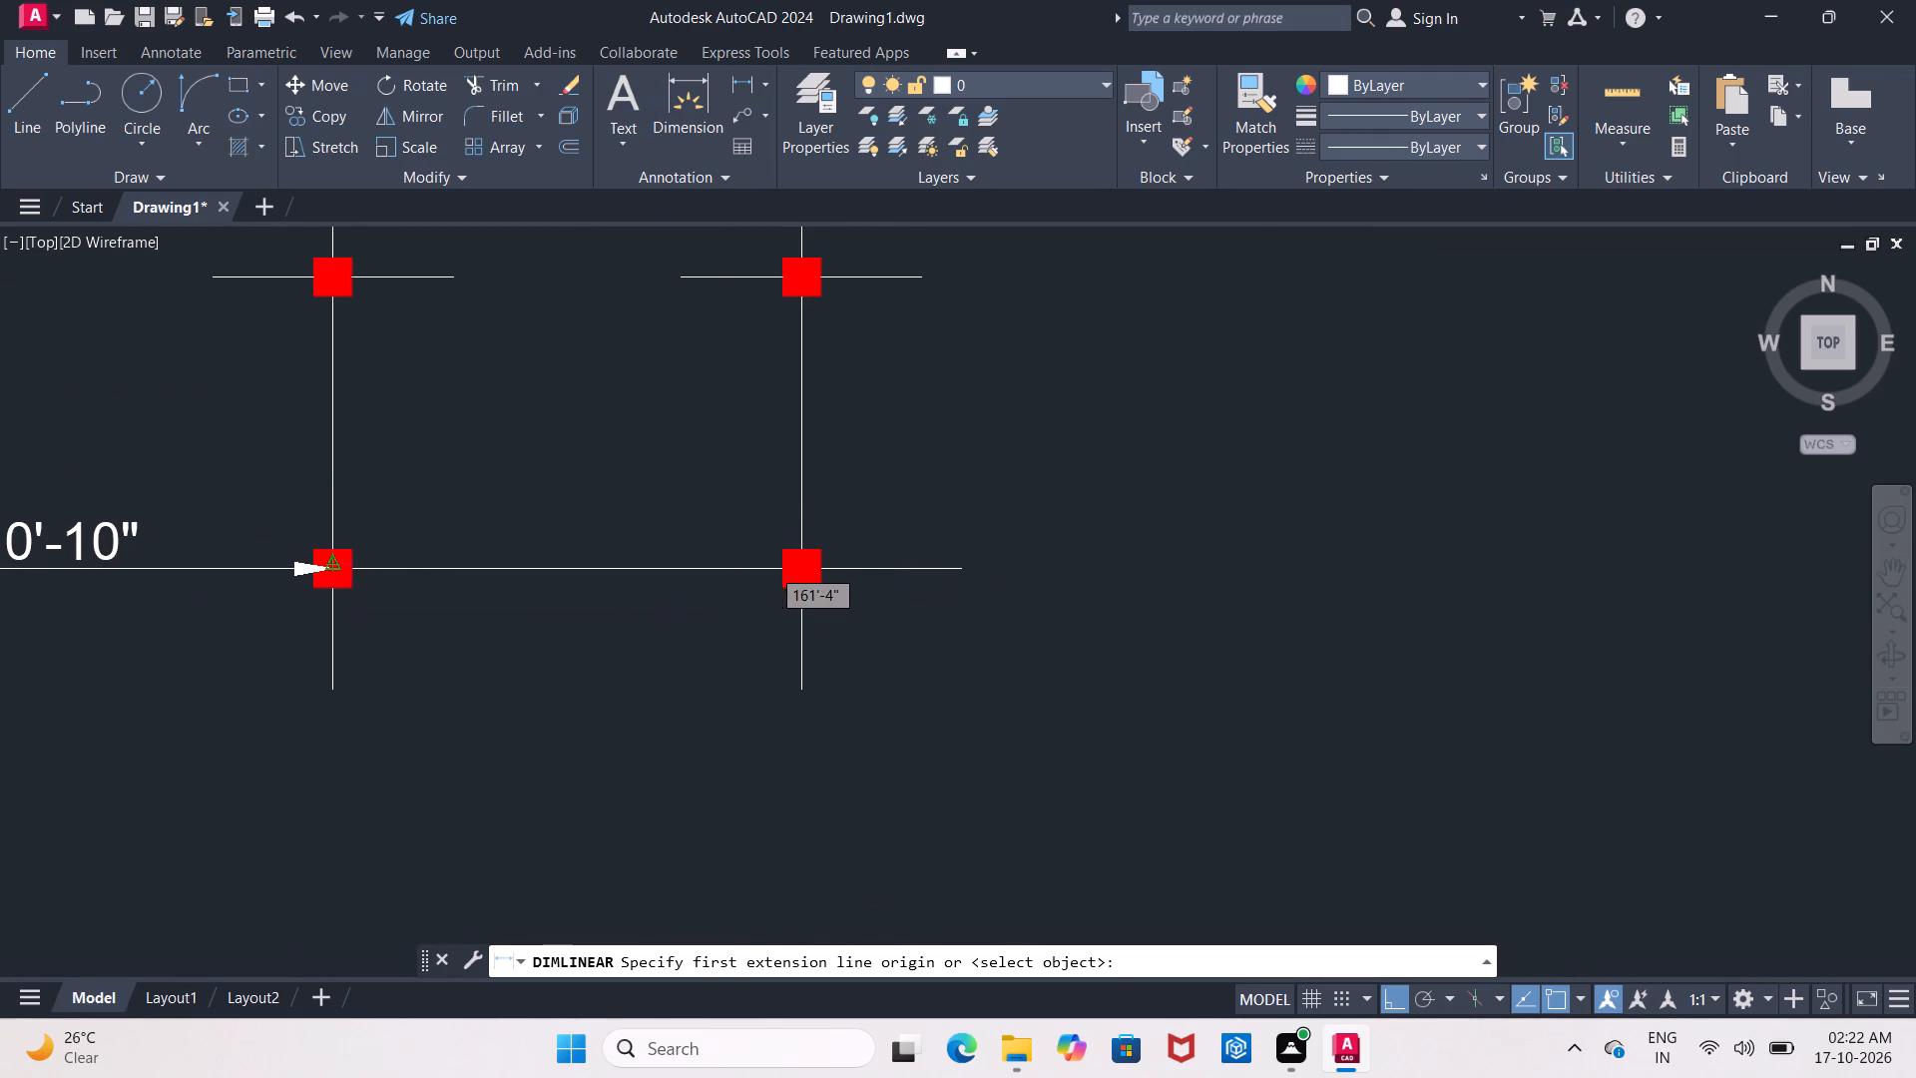
left_click(800, 566)
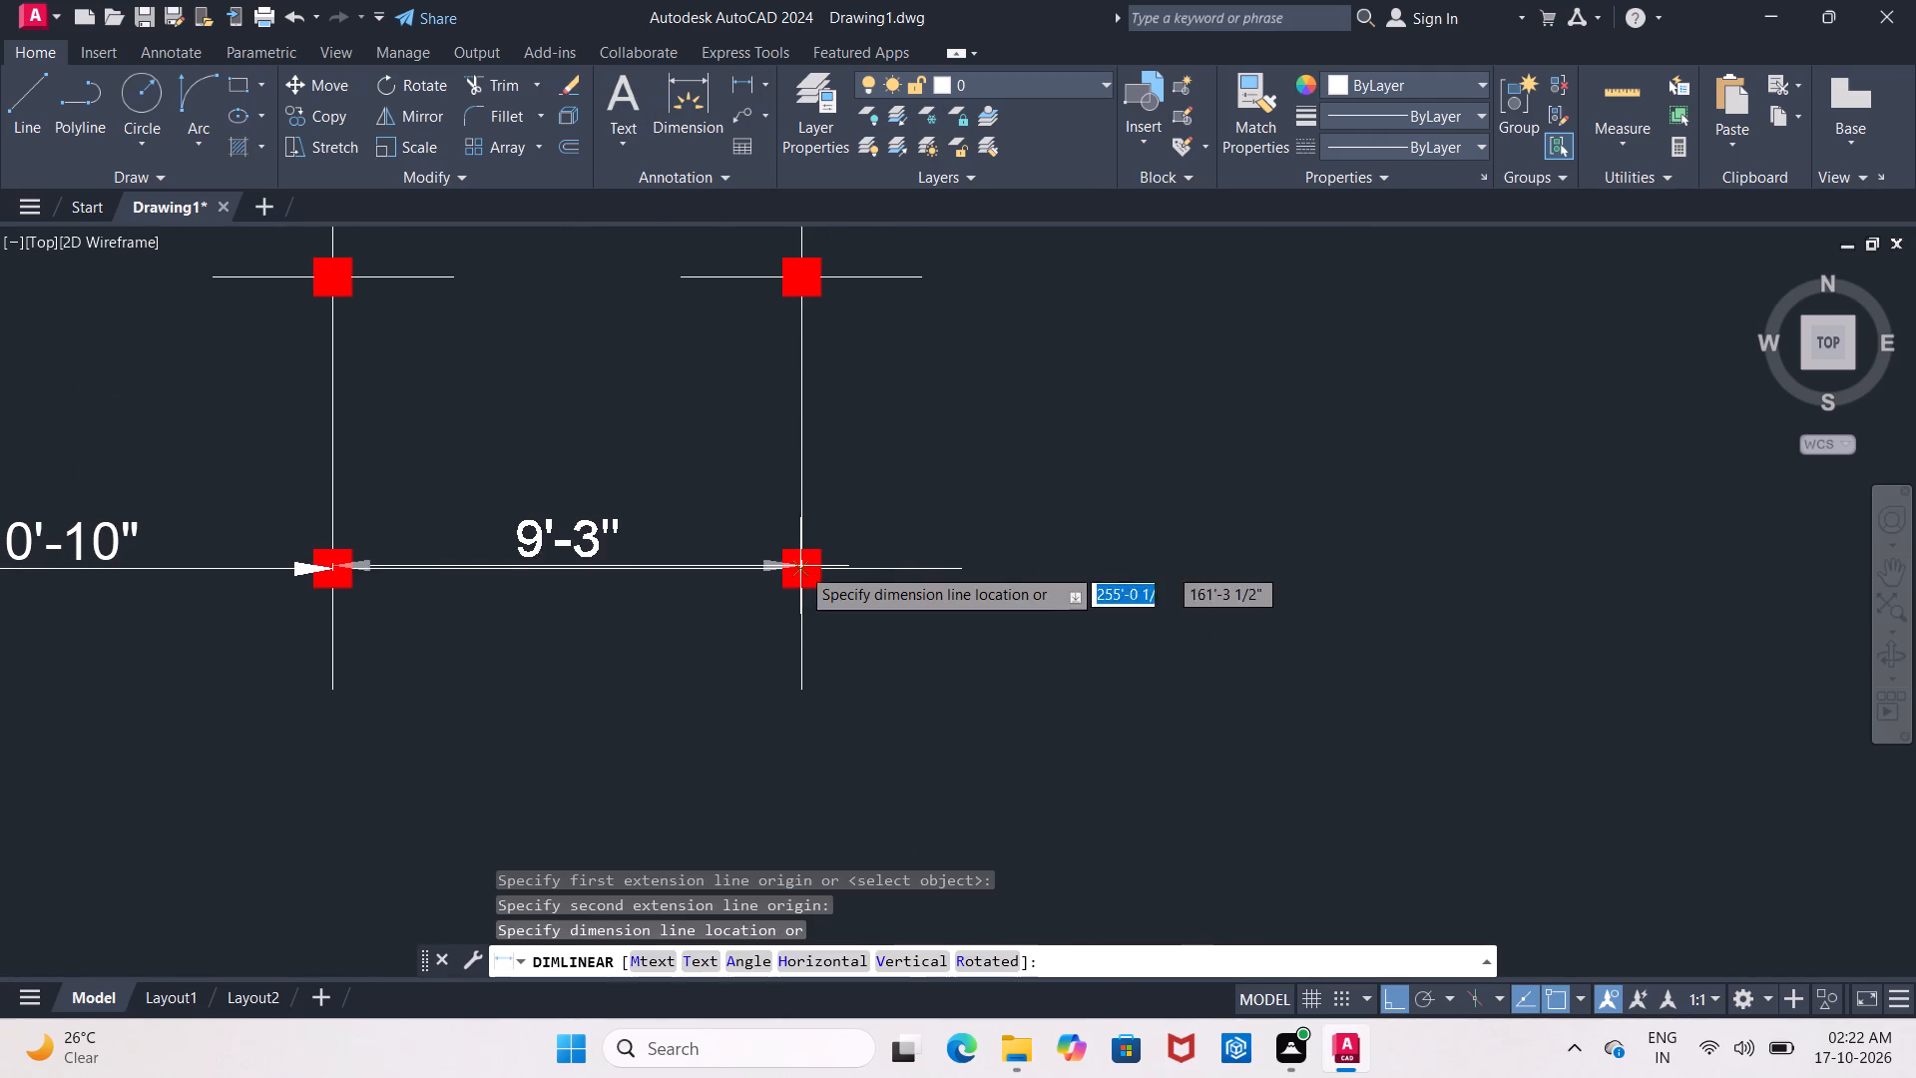
left_click(785, 575)
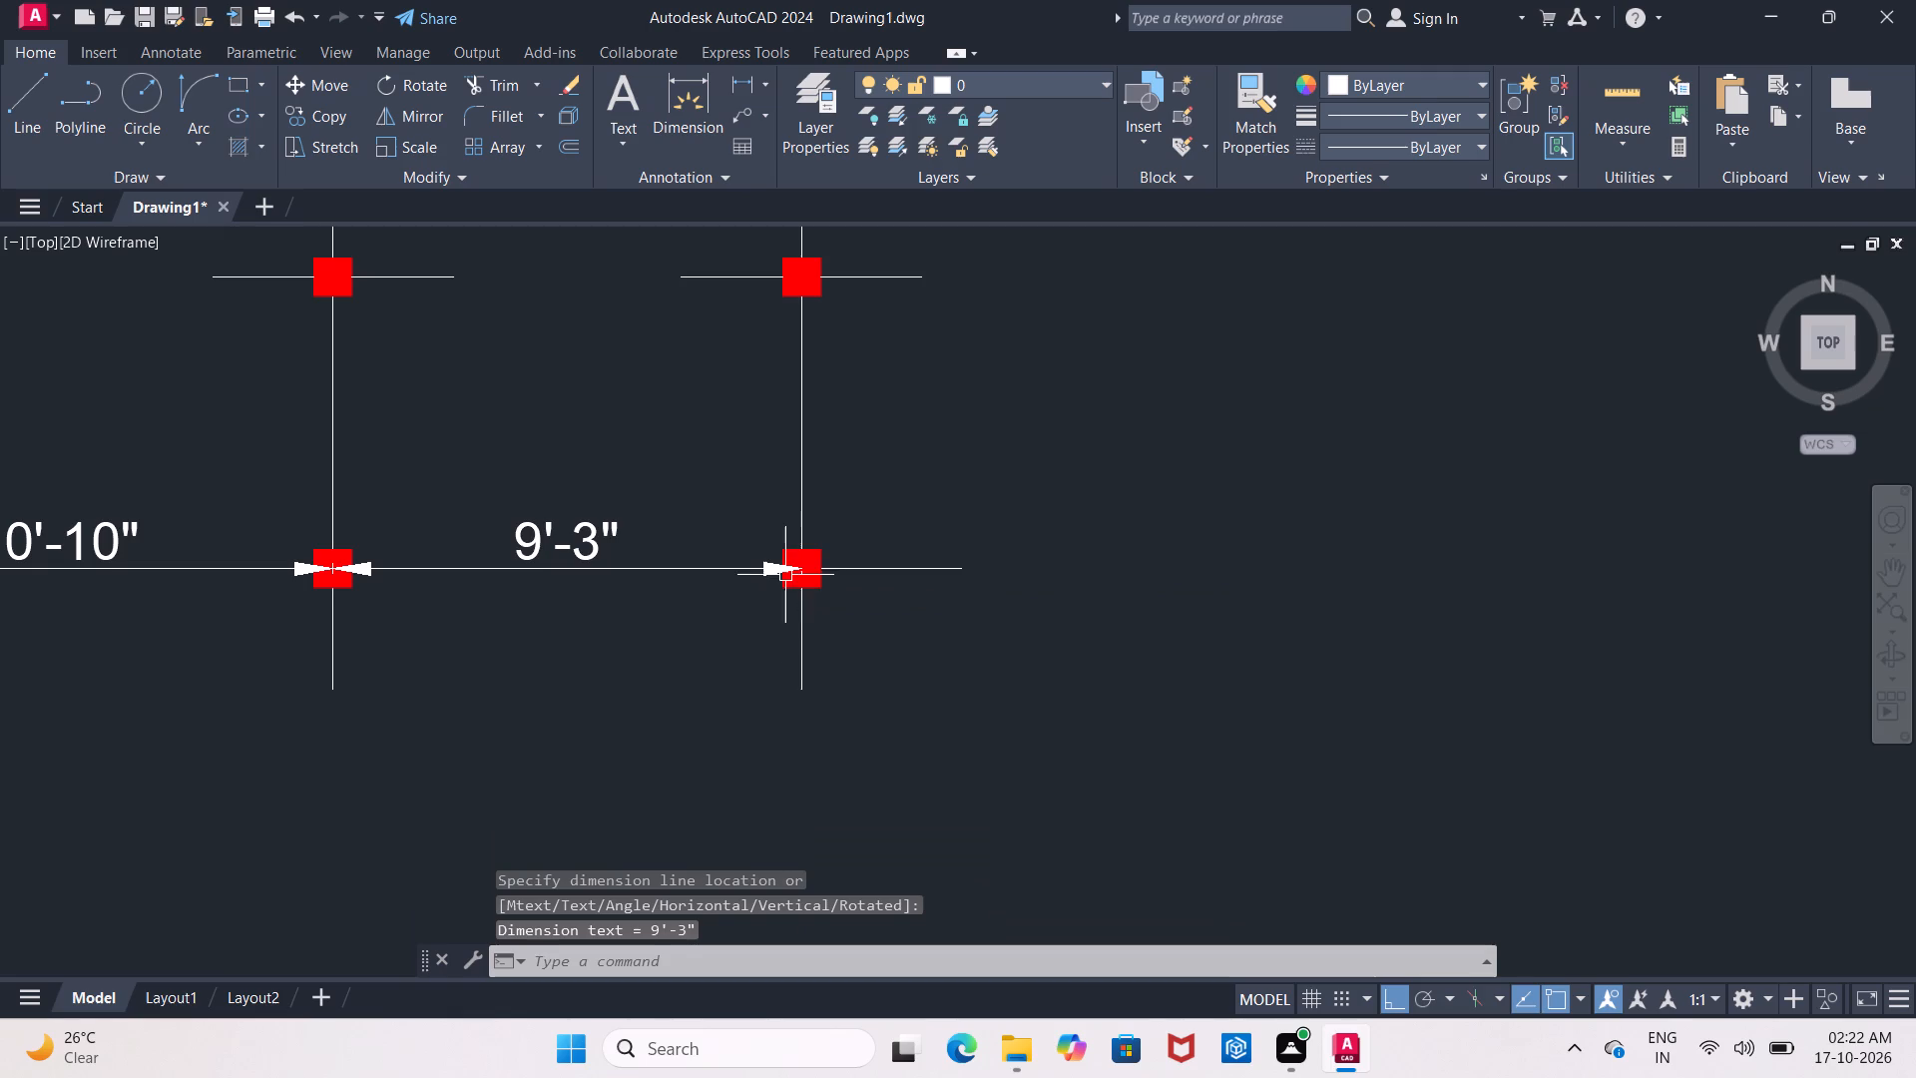
Add a vertical linear dimension between the centres of the bottom-right column and the column above it, placed right of them.
middle_click_drag(674, 494, 627, 688)
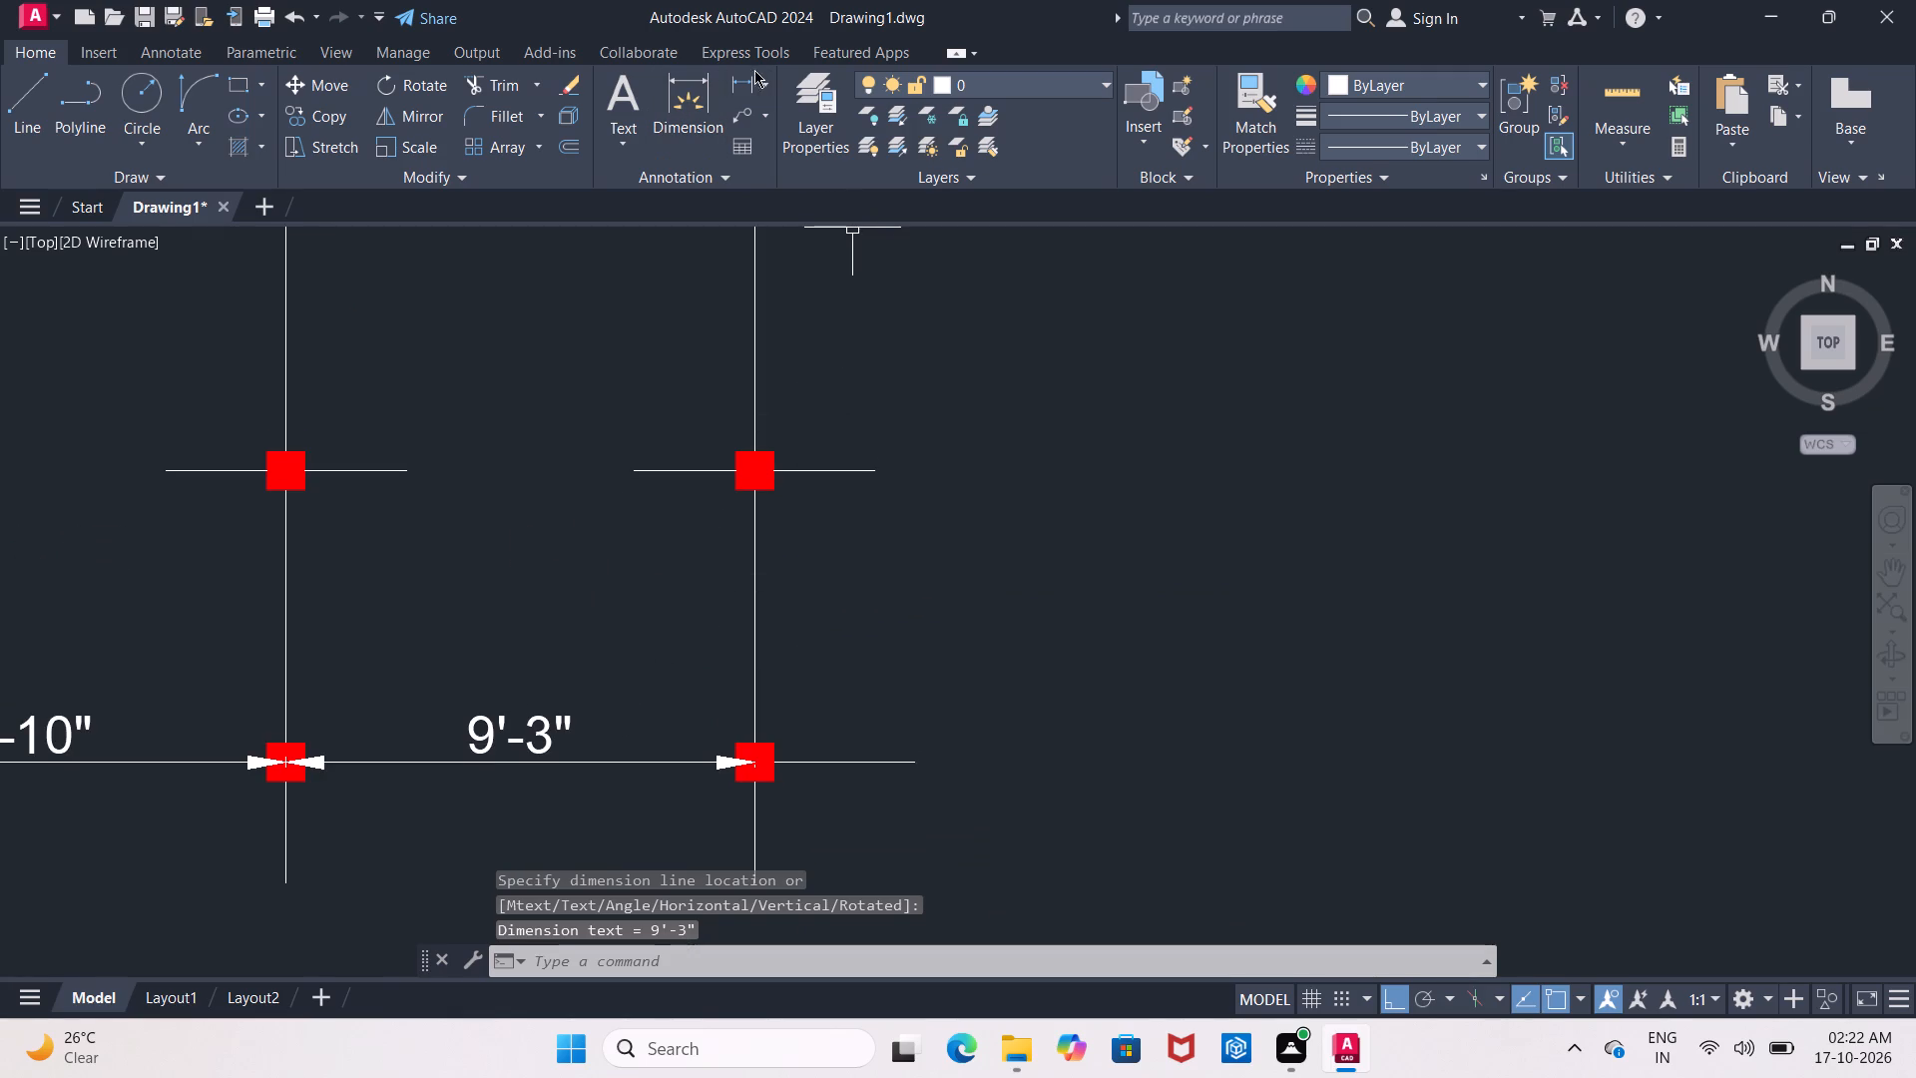
left_click(751, 80)
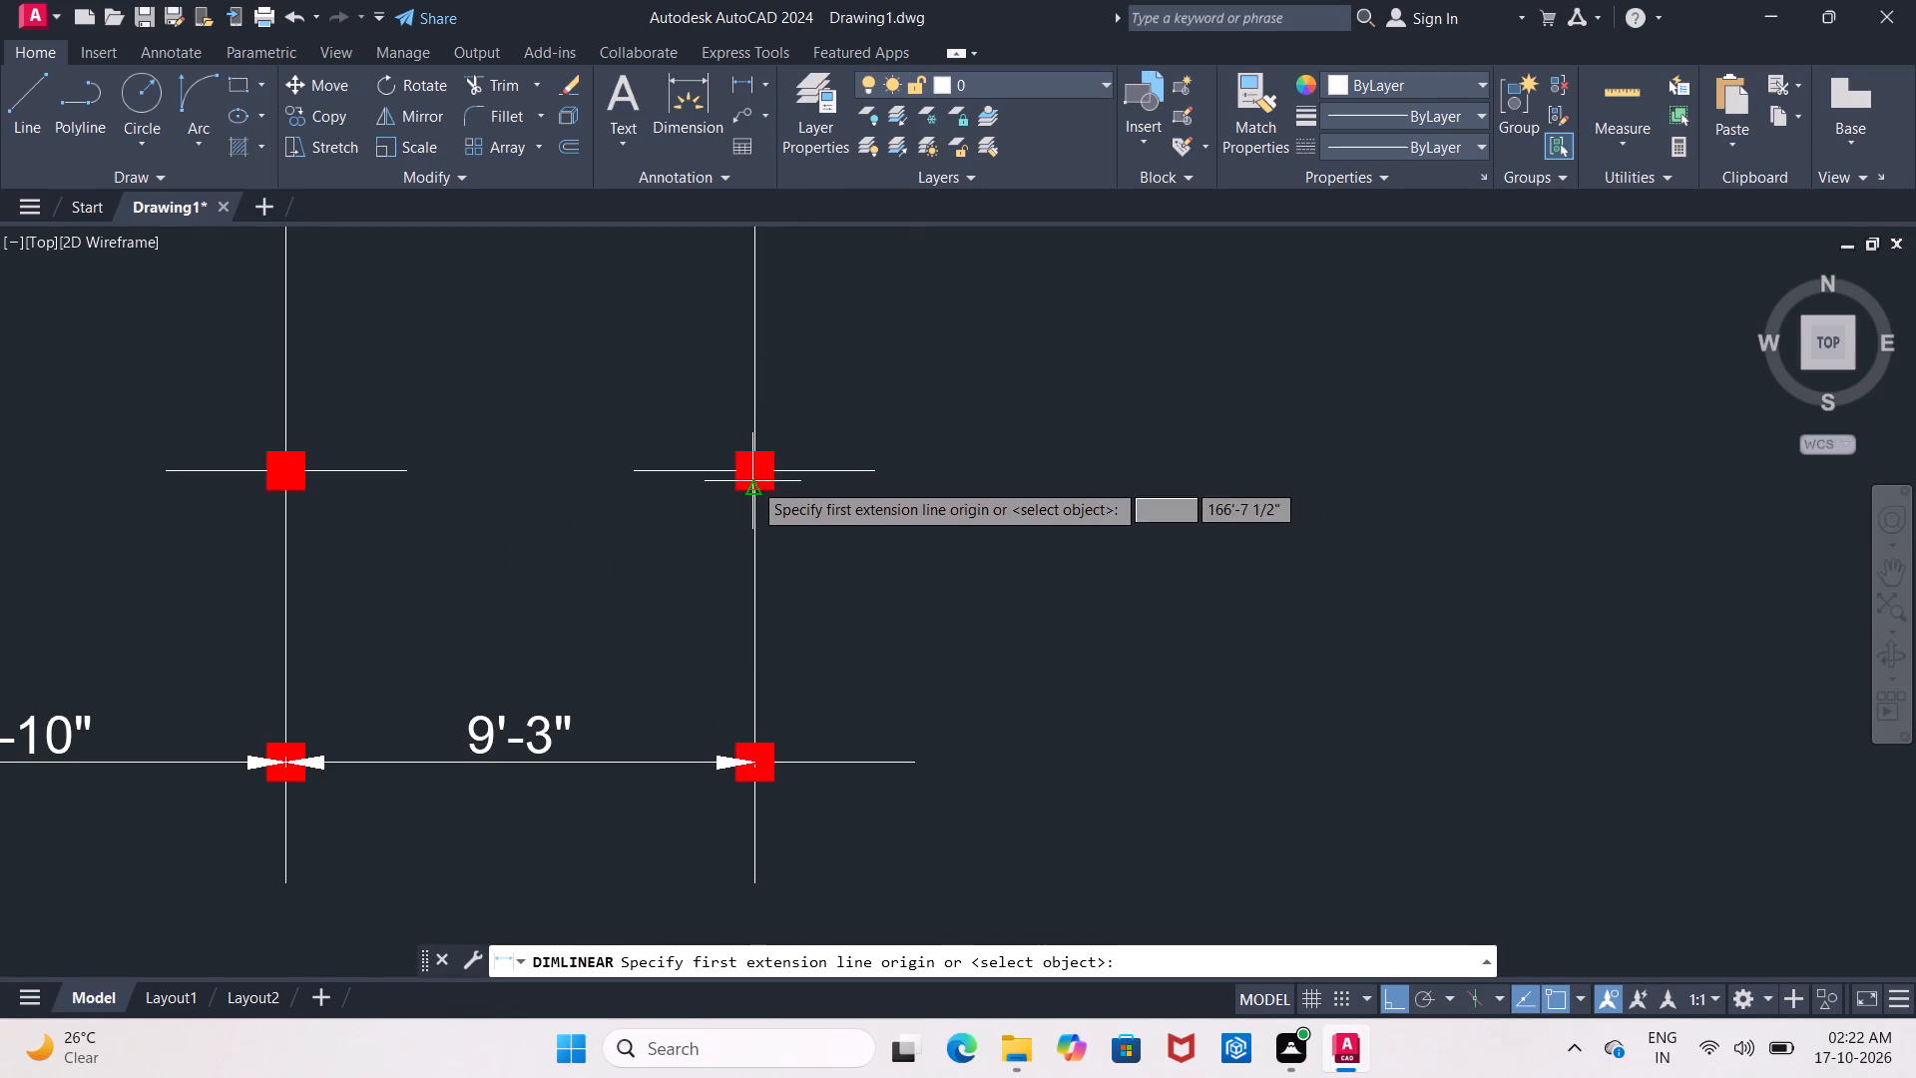
left_click(754, 470)
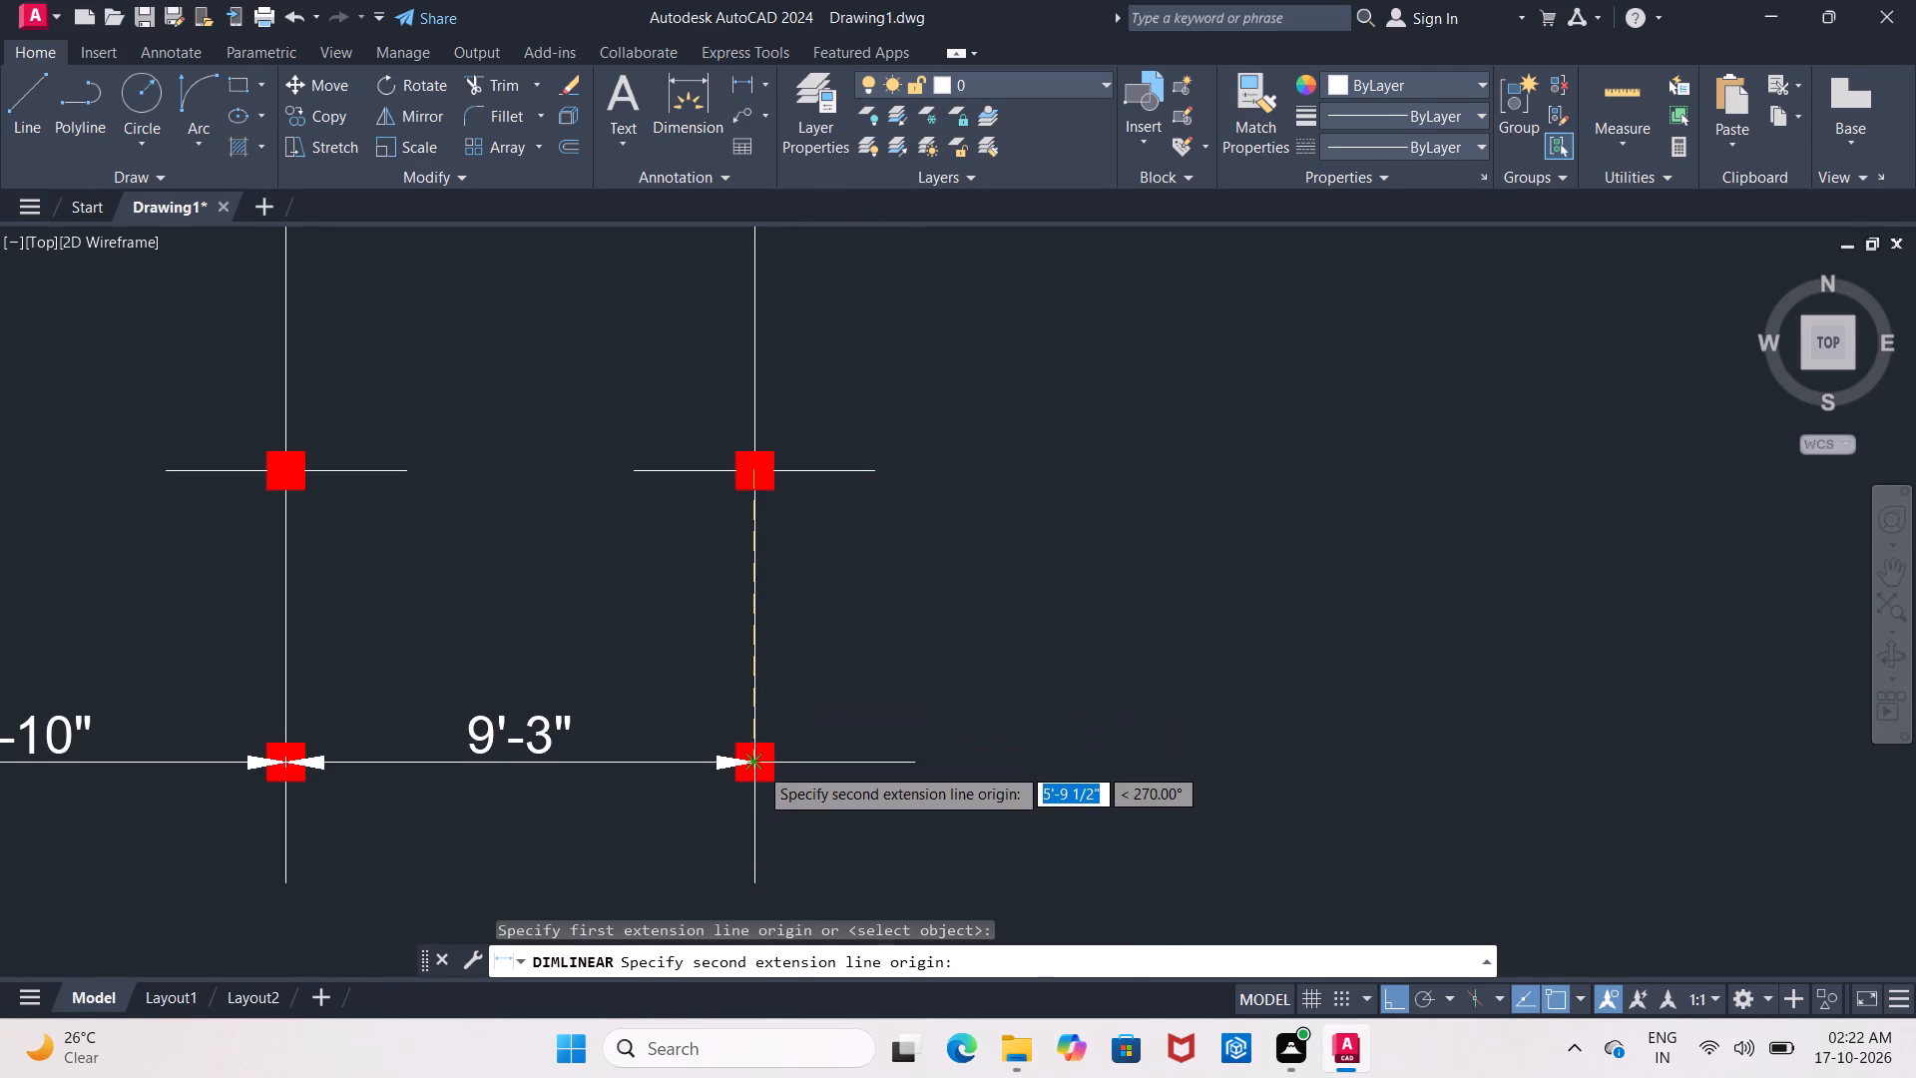
left_click(758, 766)
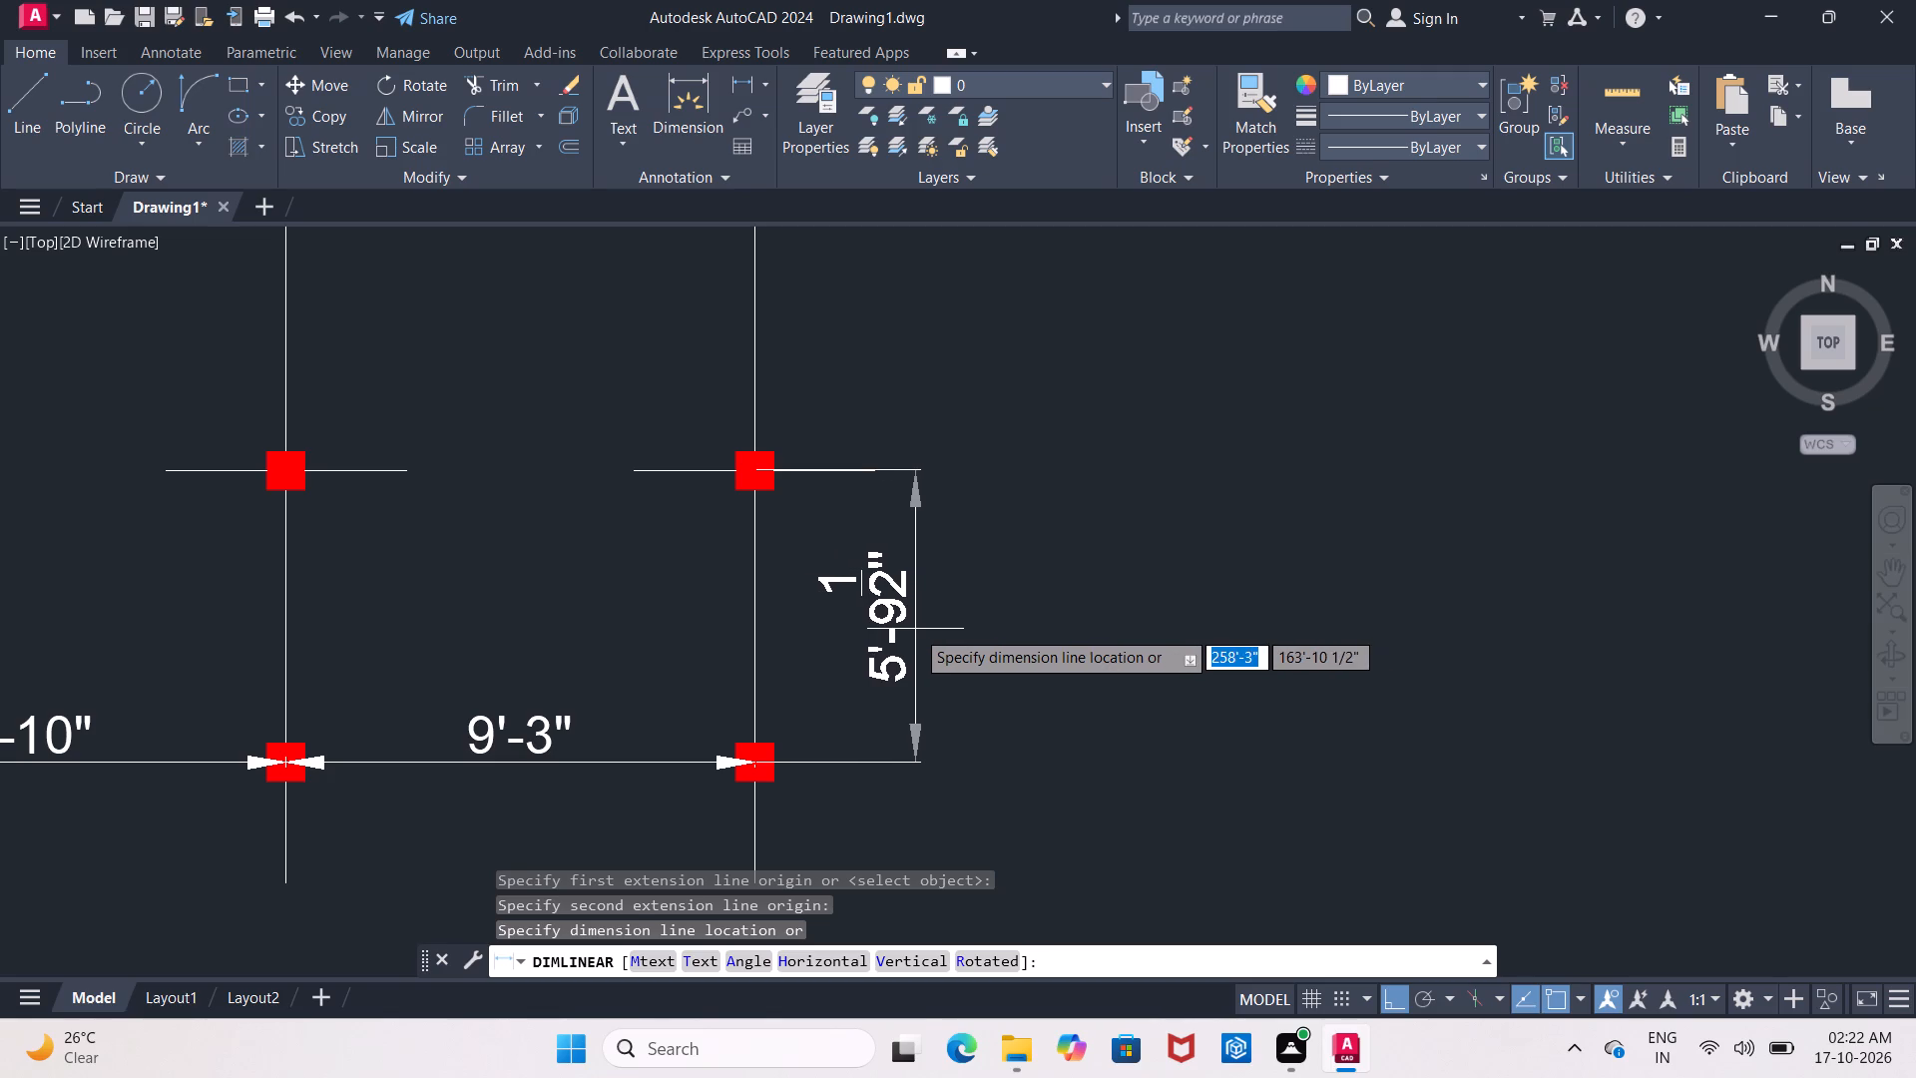
left_click(915, 629)
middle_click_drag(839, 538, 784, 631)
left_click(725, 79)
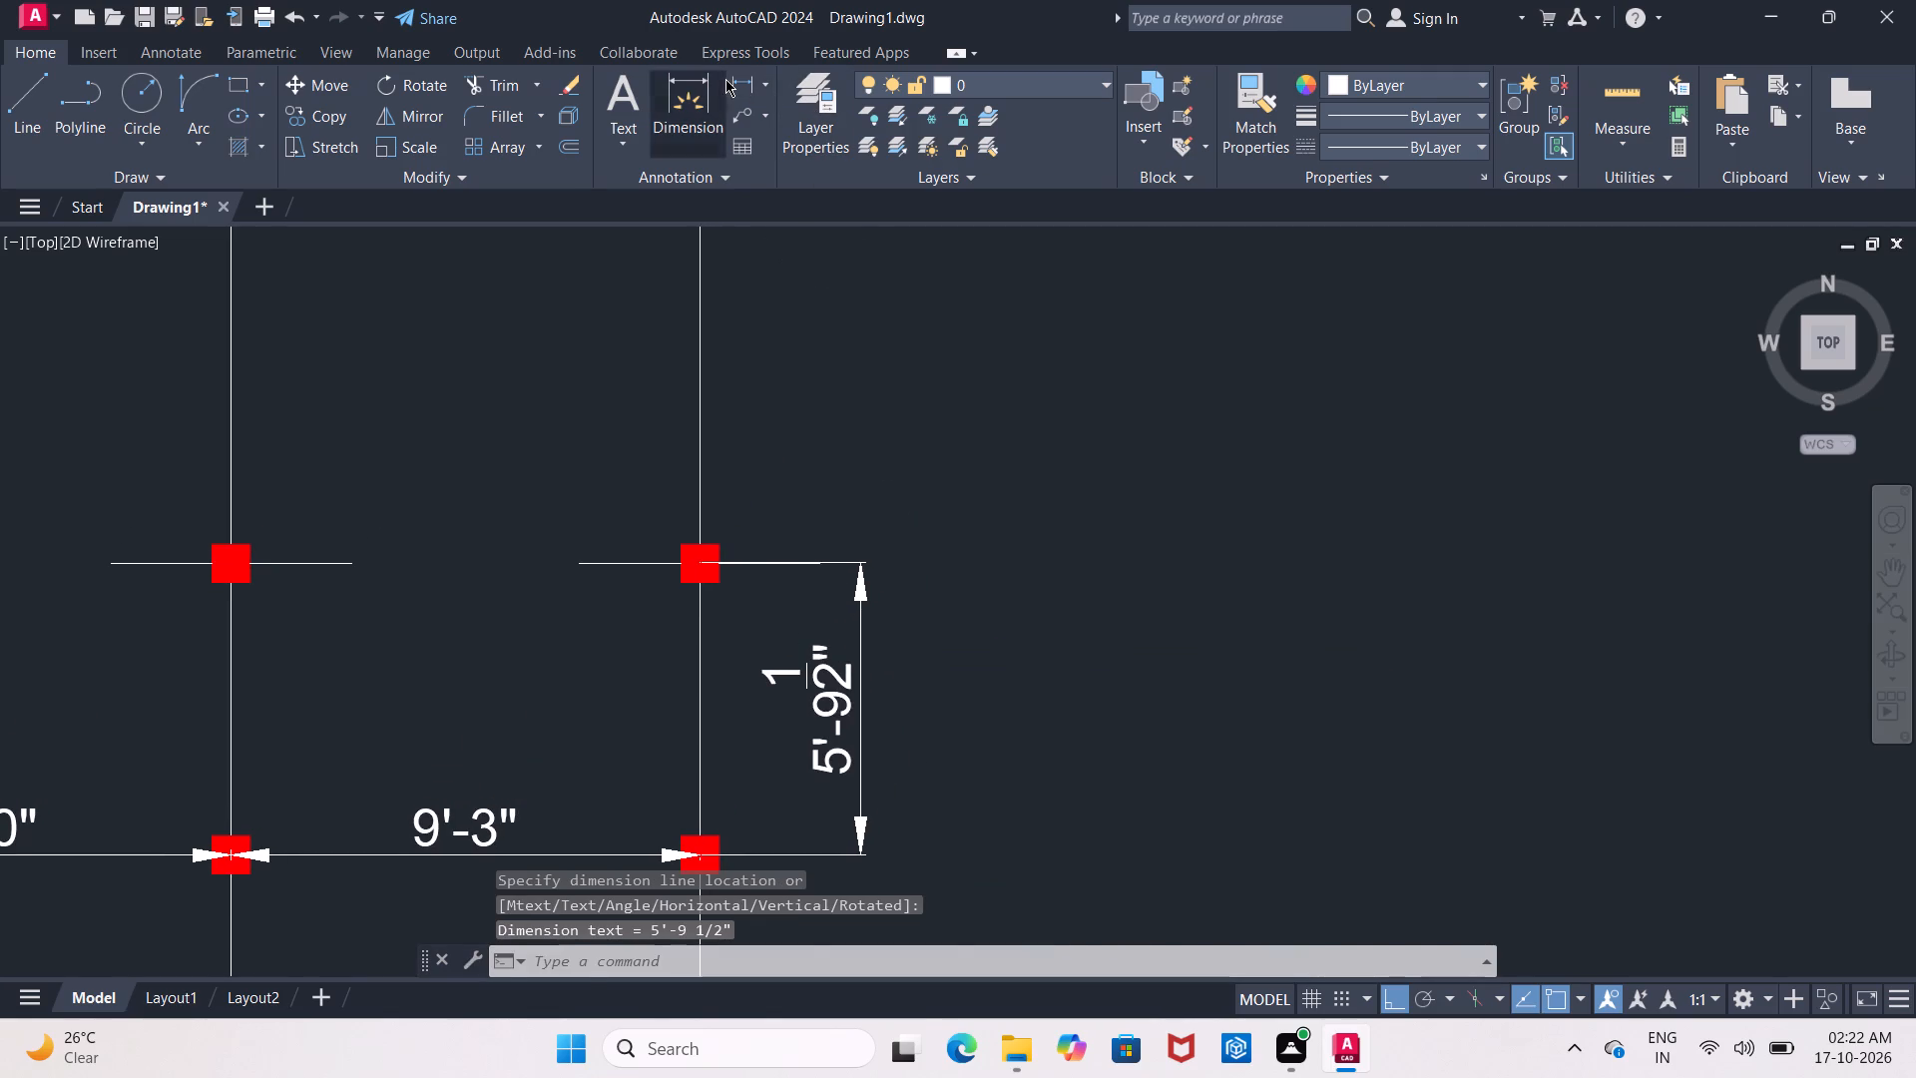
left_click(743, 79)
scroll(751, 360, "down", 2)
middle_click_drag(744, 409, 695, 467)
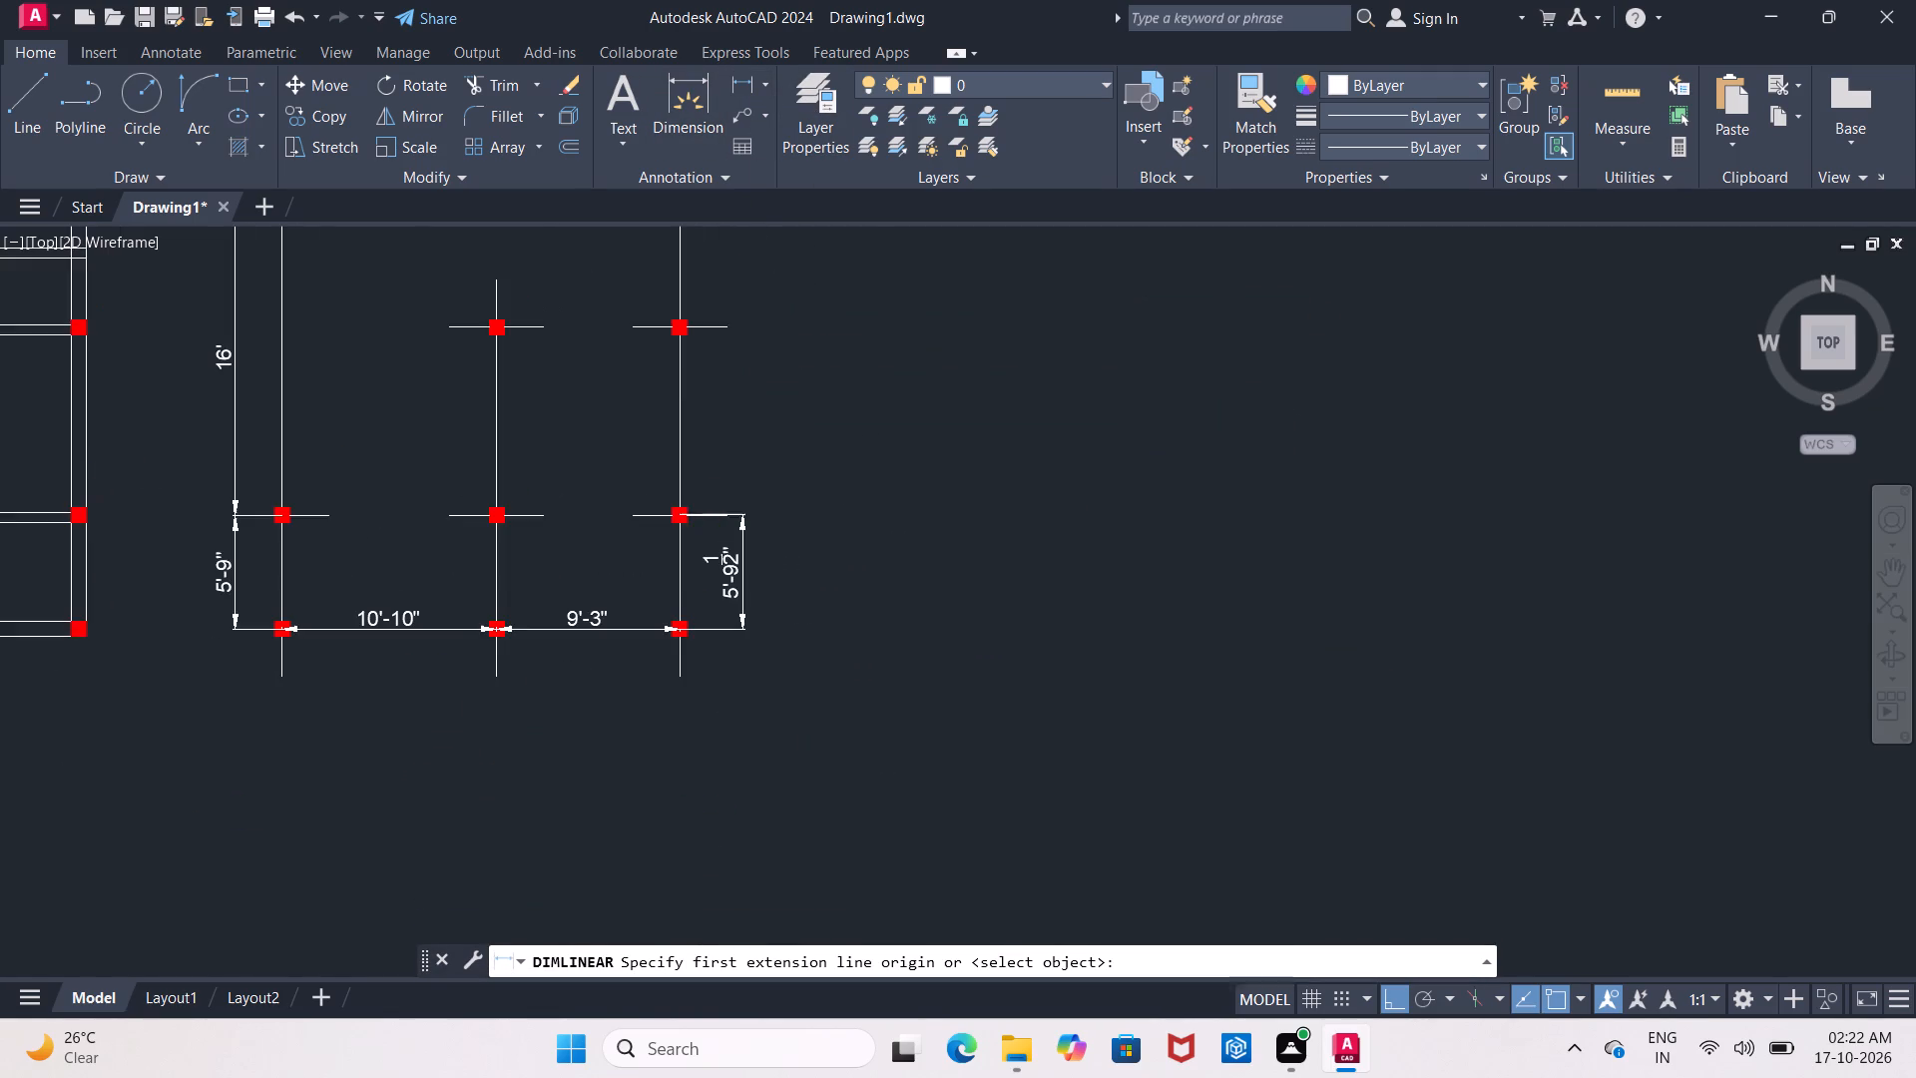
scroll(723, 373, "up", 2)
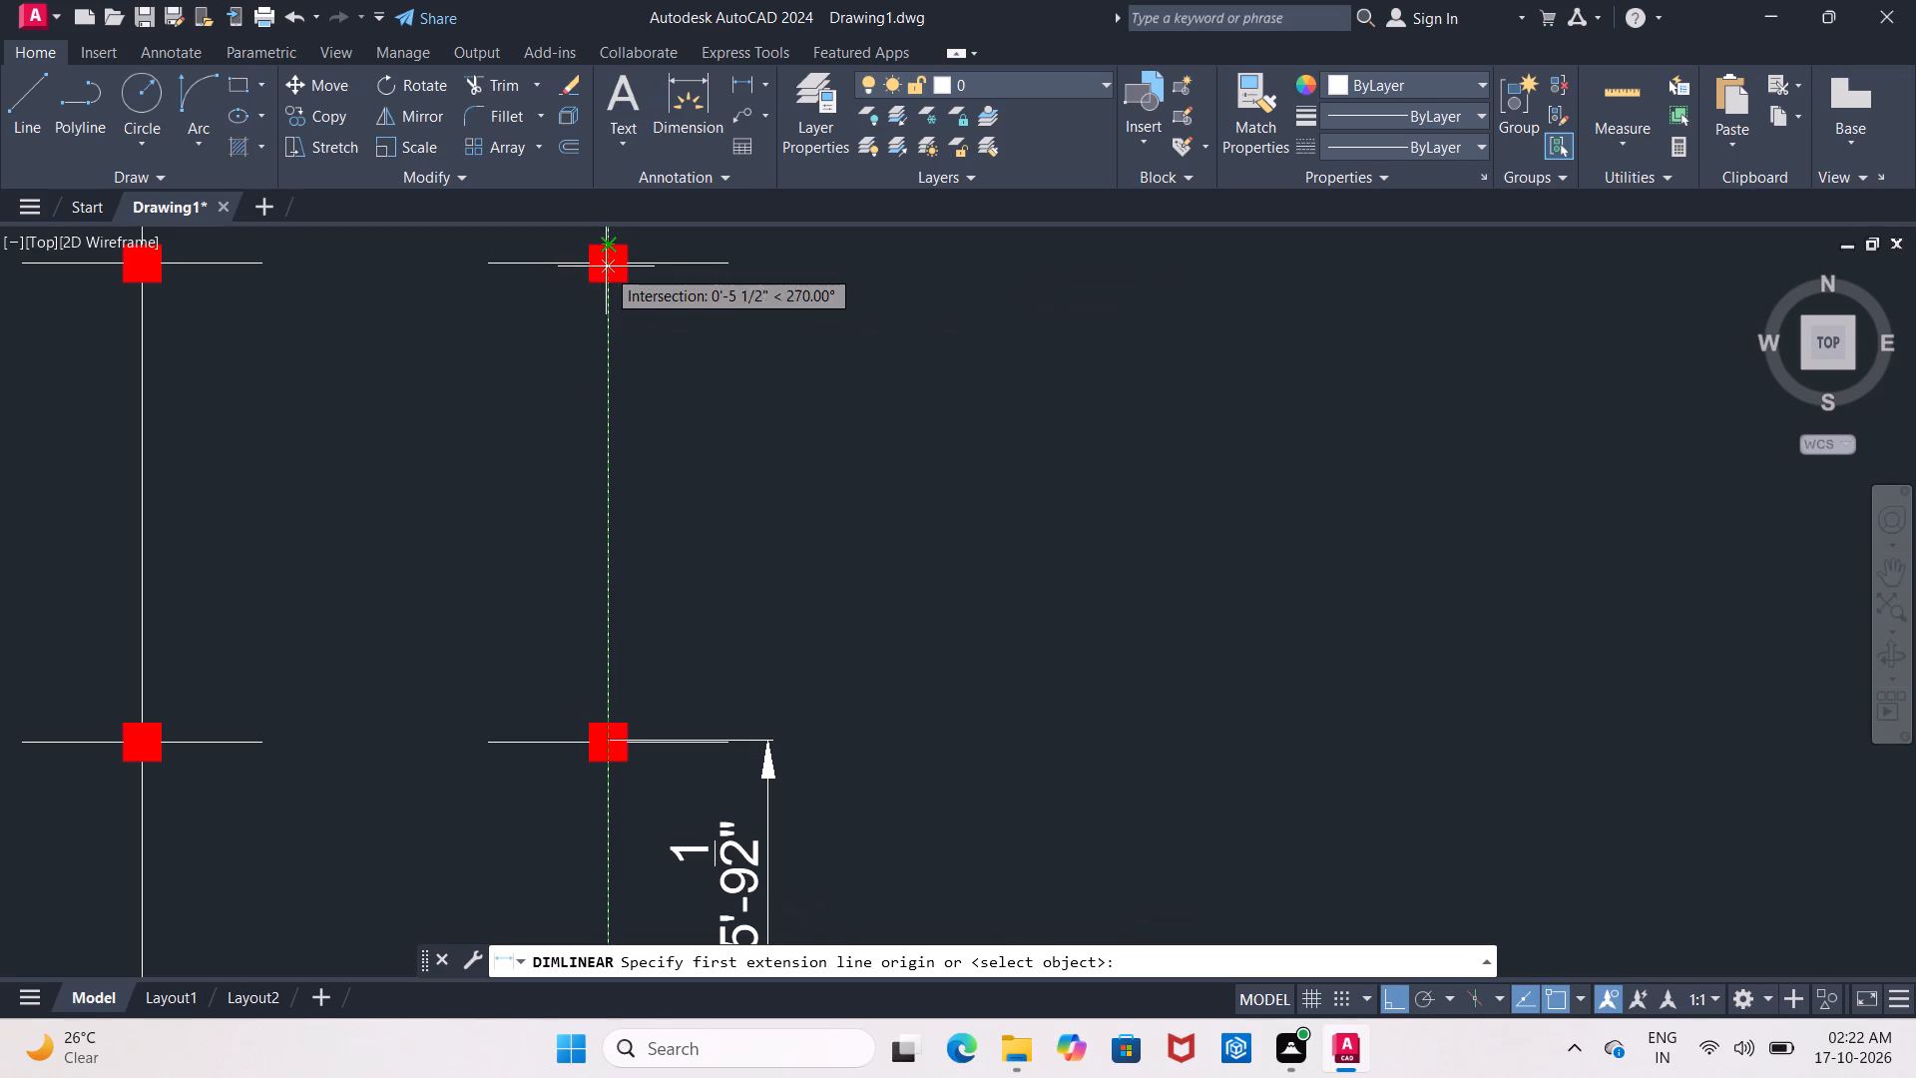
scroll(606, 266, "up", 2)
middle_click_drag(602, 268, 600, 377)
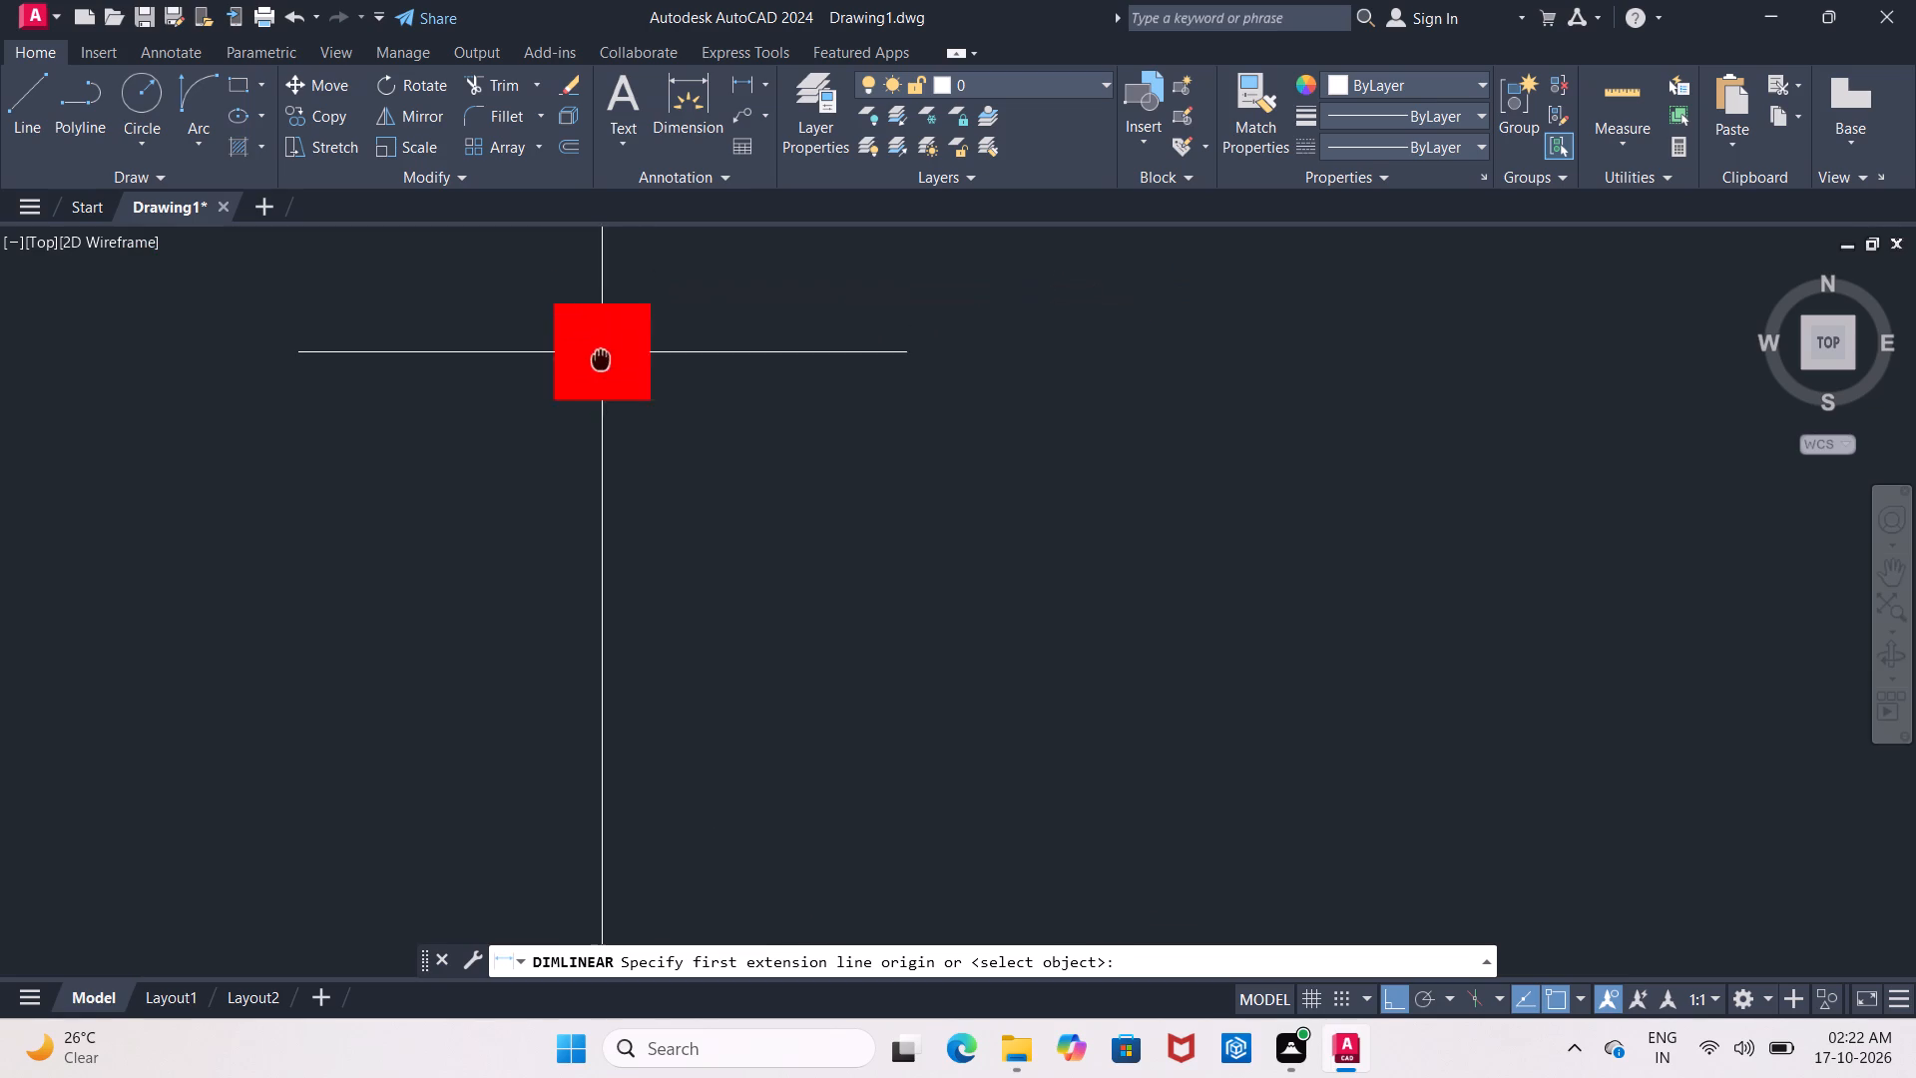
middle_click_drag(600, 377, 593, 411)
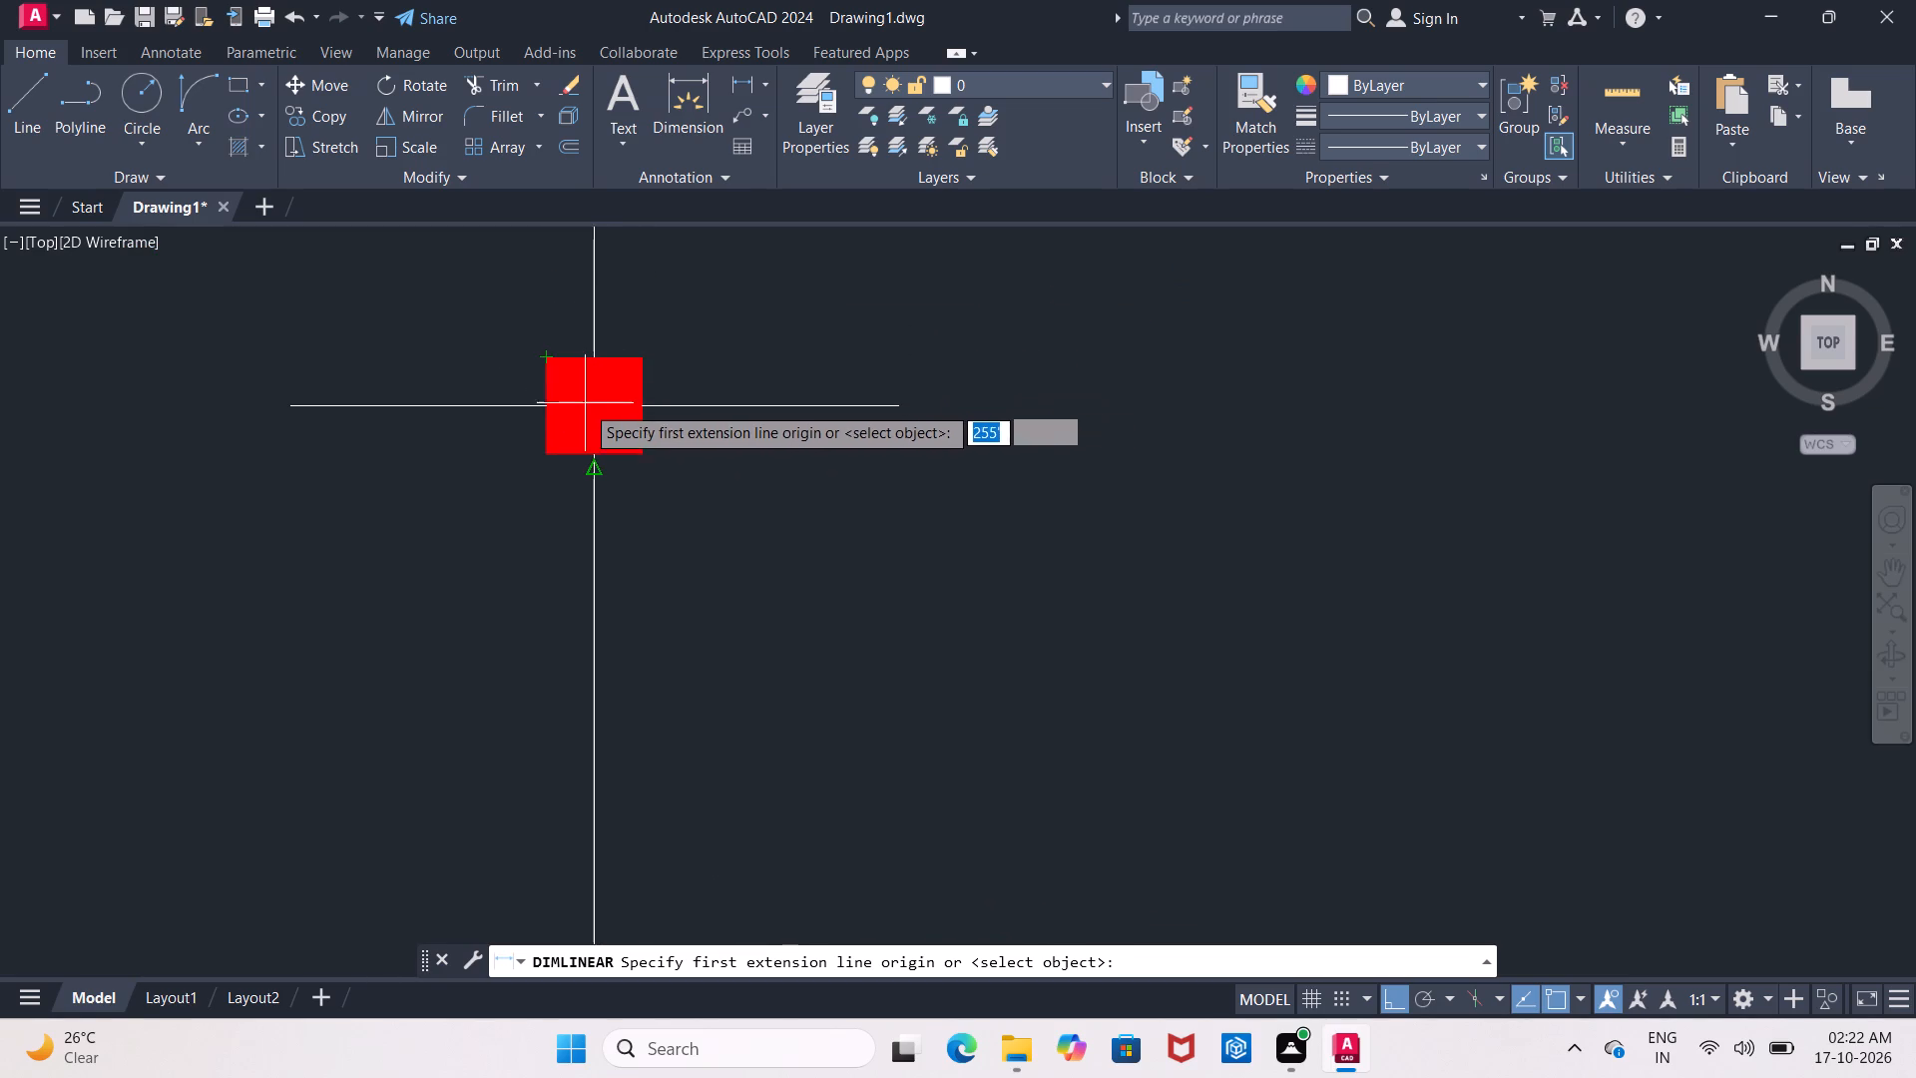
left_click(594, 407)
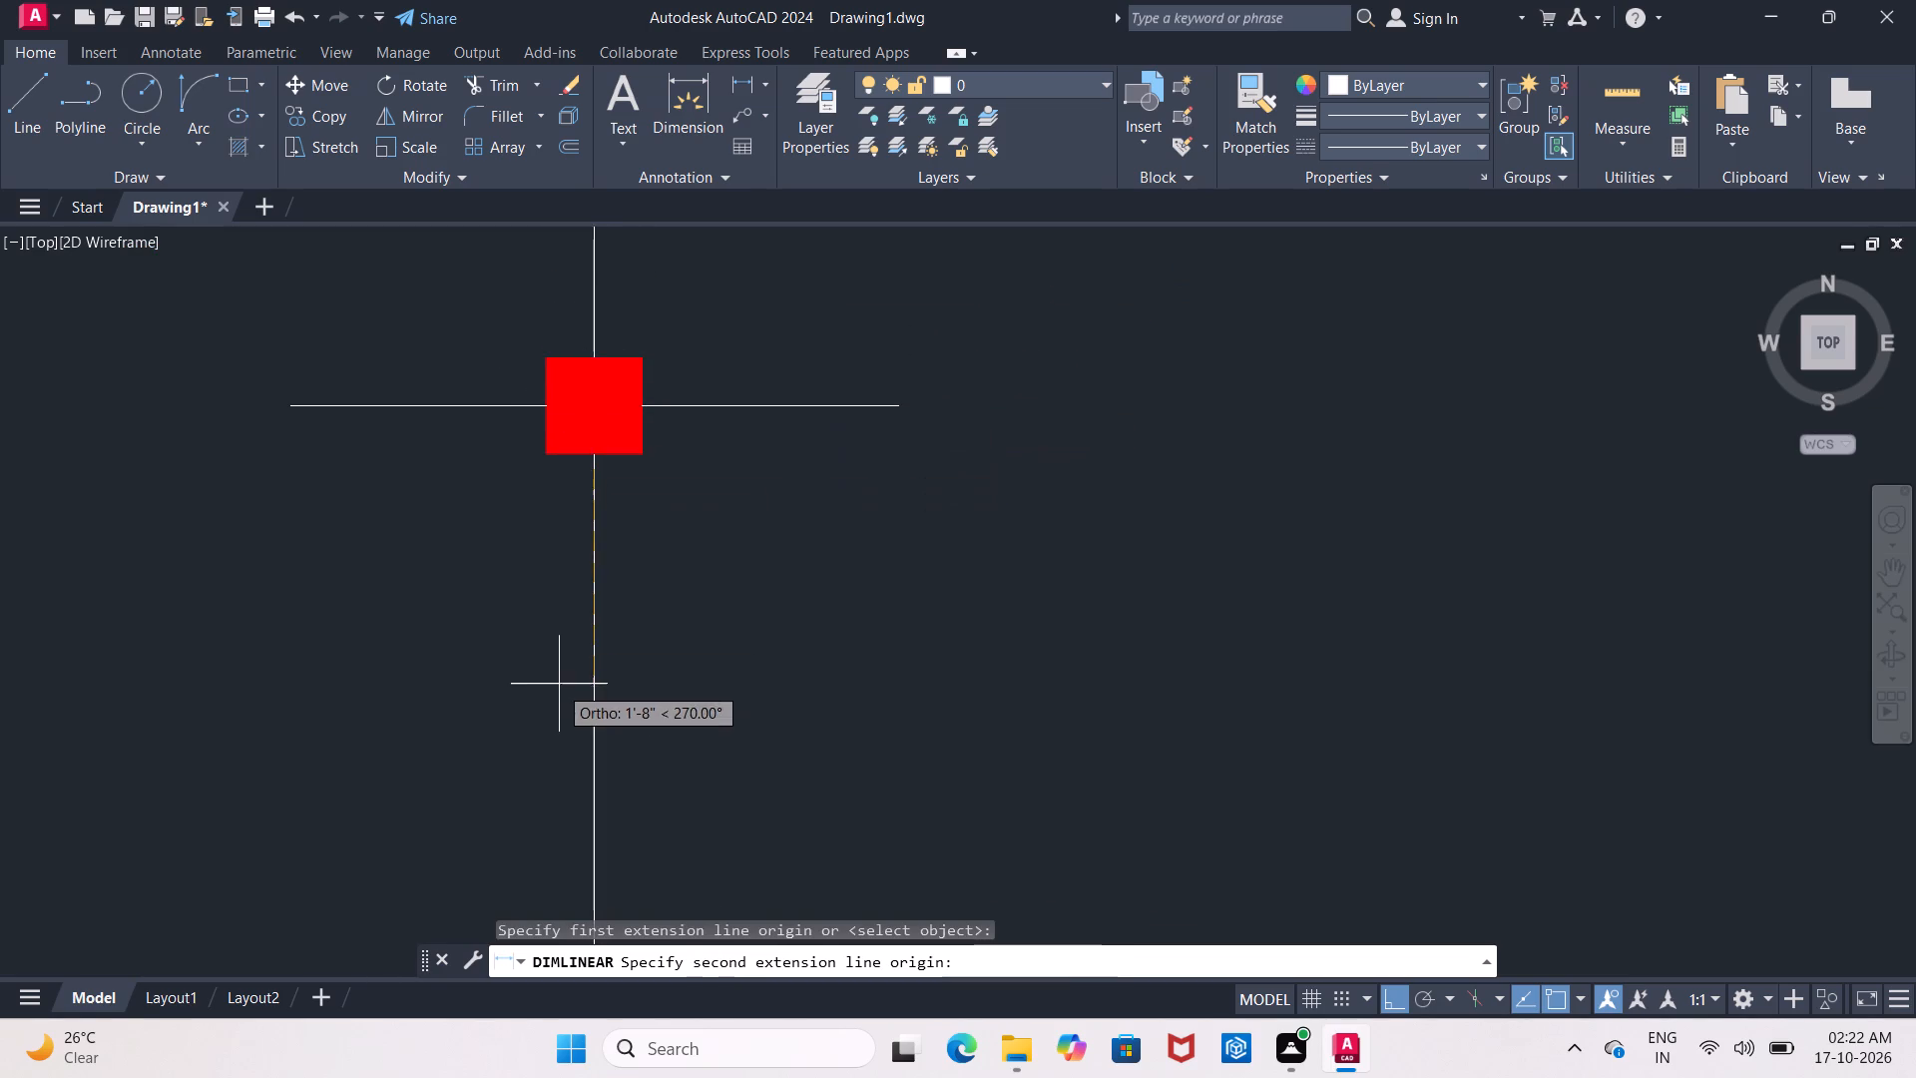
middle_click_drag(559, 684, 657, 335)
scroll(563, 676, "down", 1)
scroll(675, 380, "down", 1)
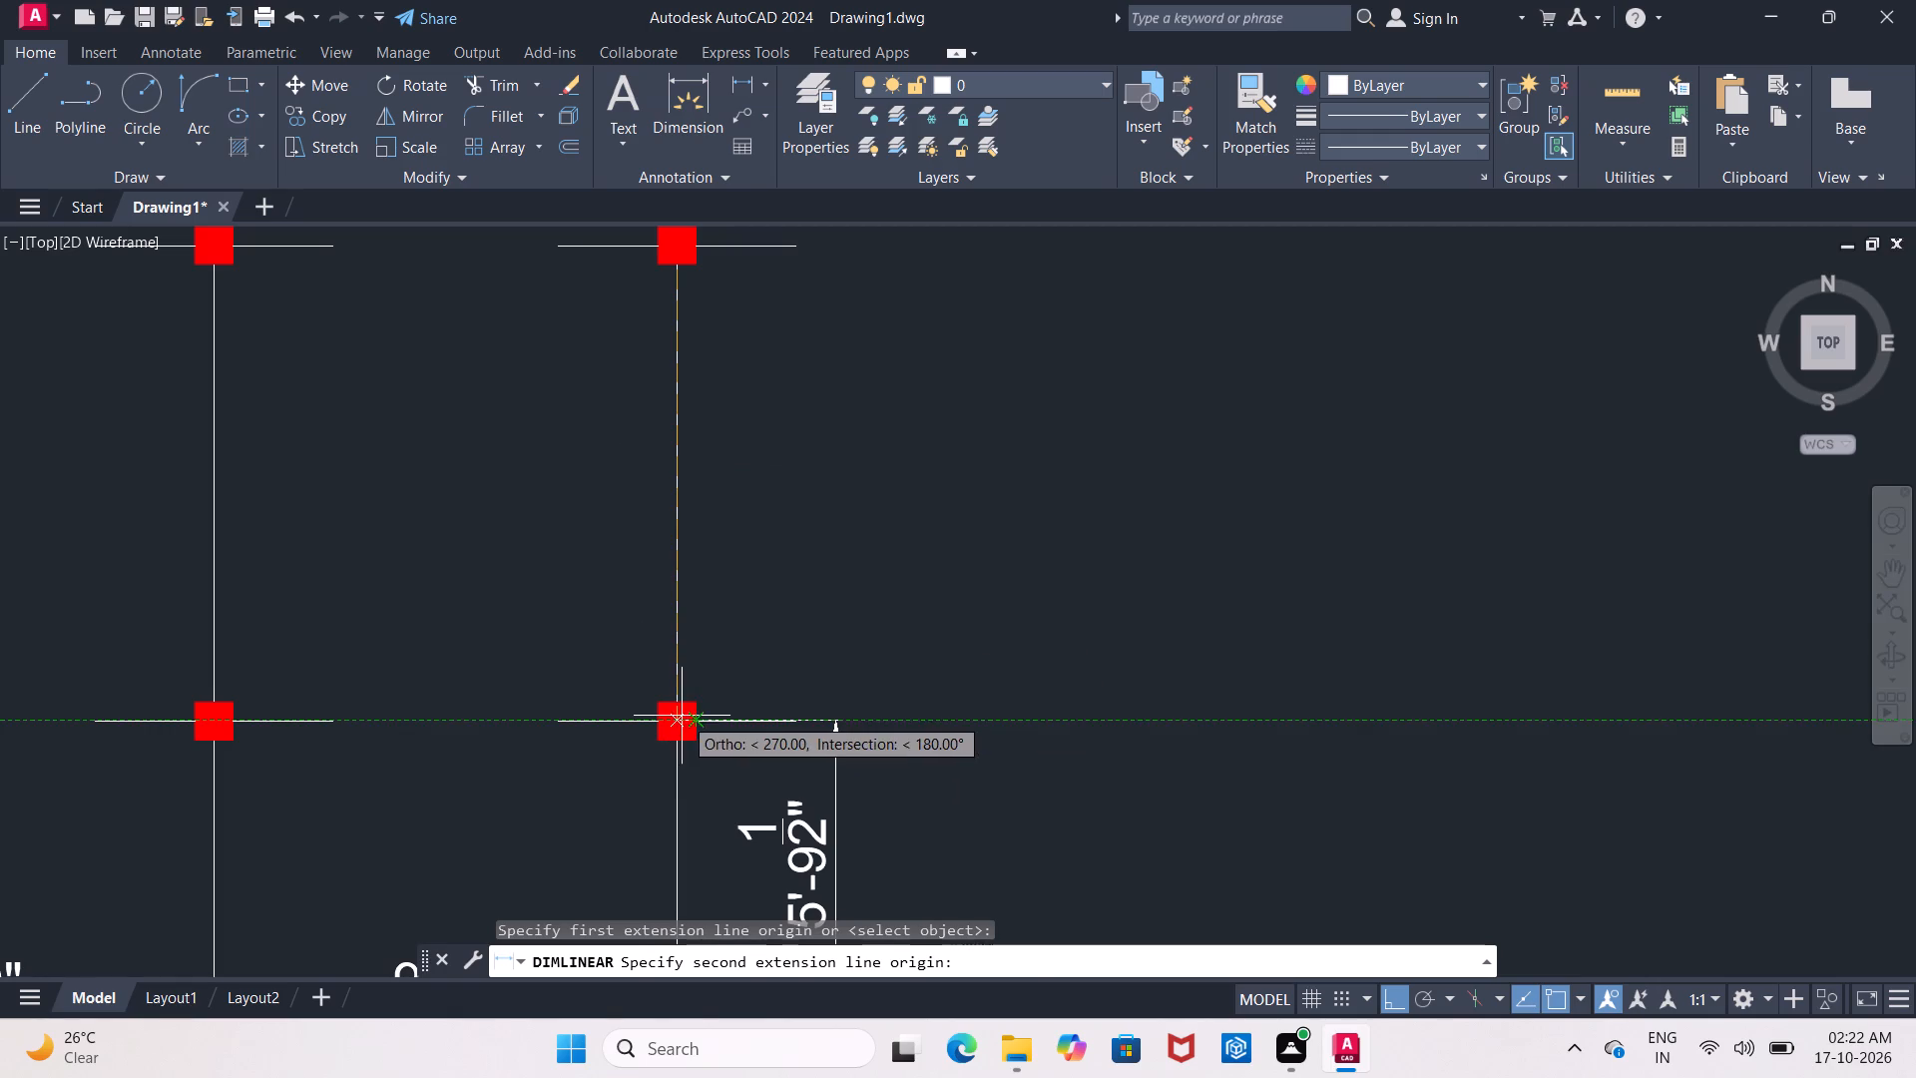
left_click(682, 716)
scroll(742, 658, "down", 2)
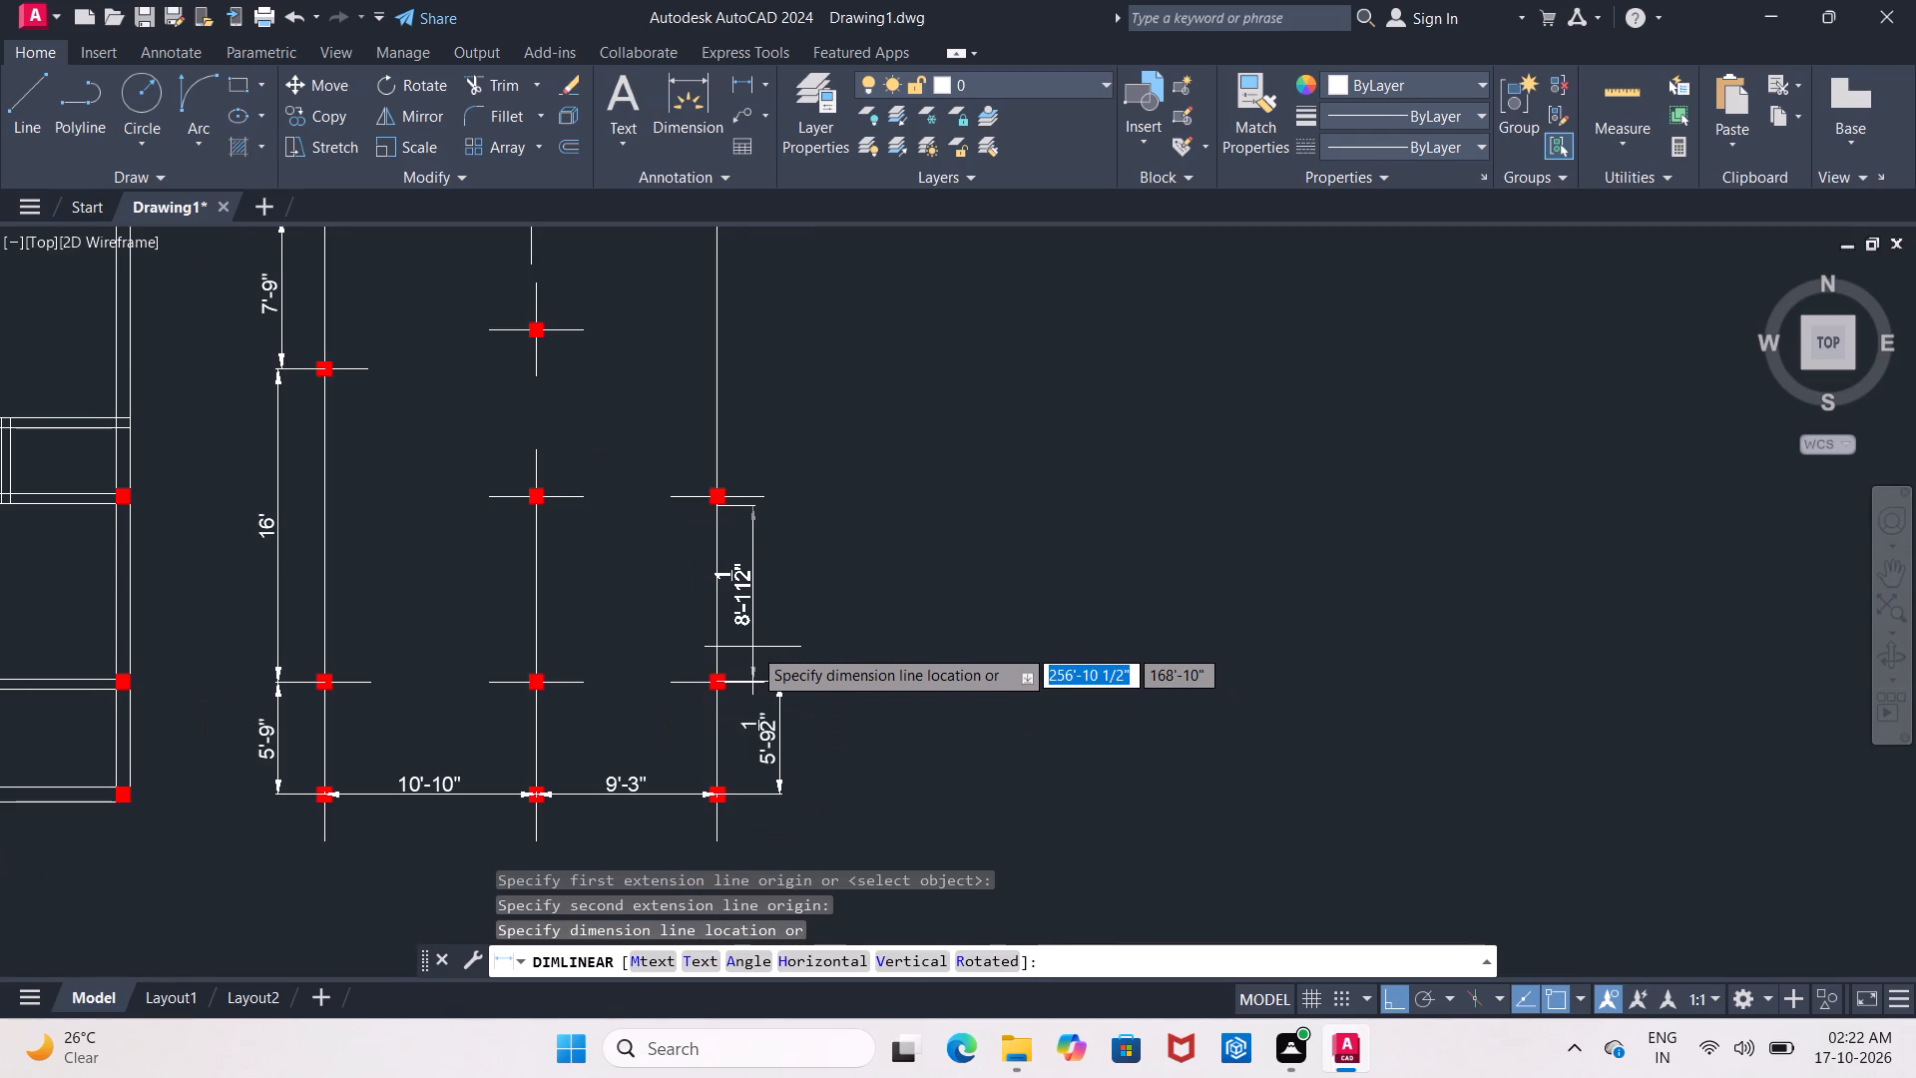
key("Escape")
Stretch the right-hand horizontal centre line portion of the right column, third row from the bottom, across the column to its left edge.
scroll(742, 497, "up", 3)
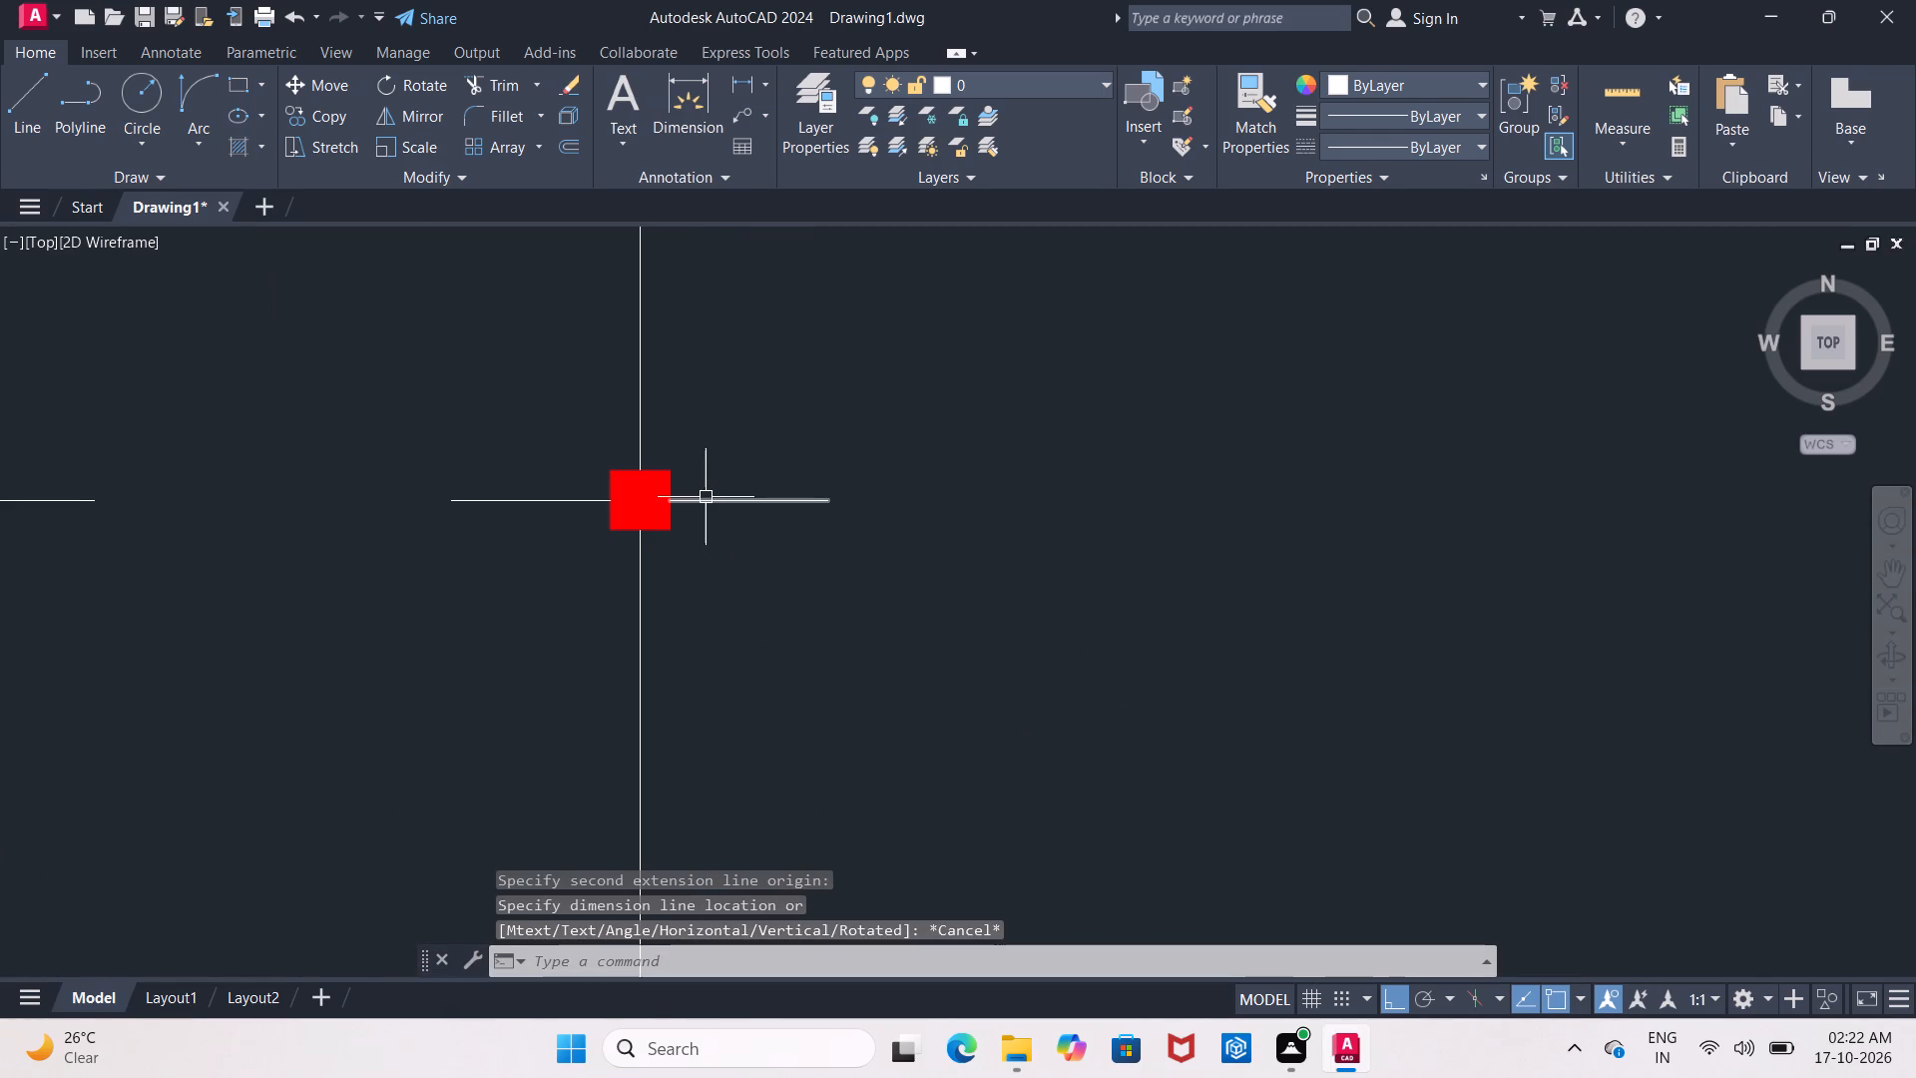
left_click(706, 504)
scroll(698, 523, "up", 3)
middle_click_drag(698, 515, 783, 573)
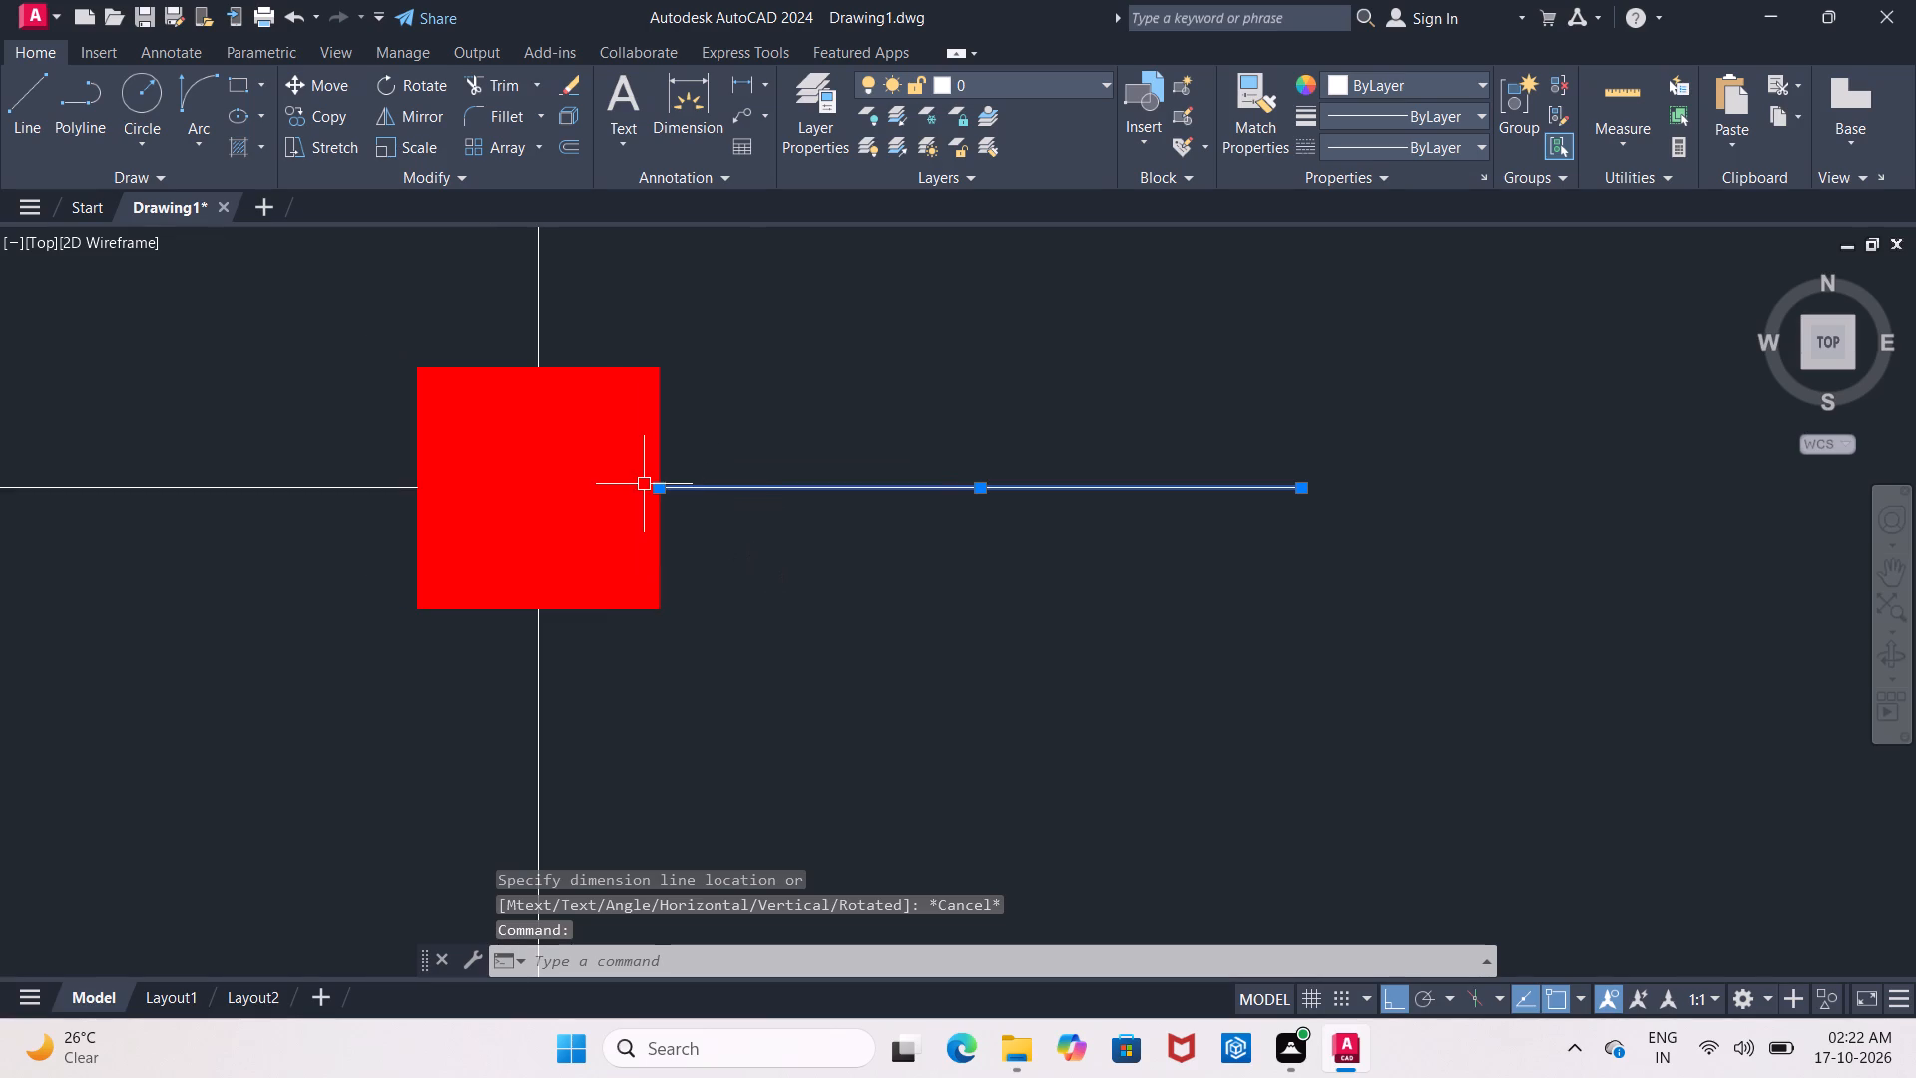
left_click(657, 488)
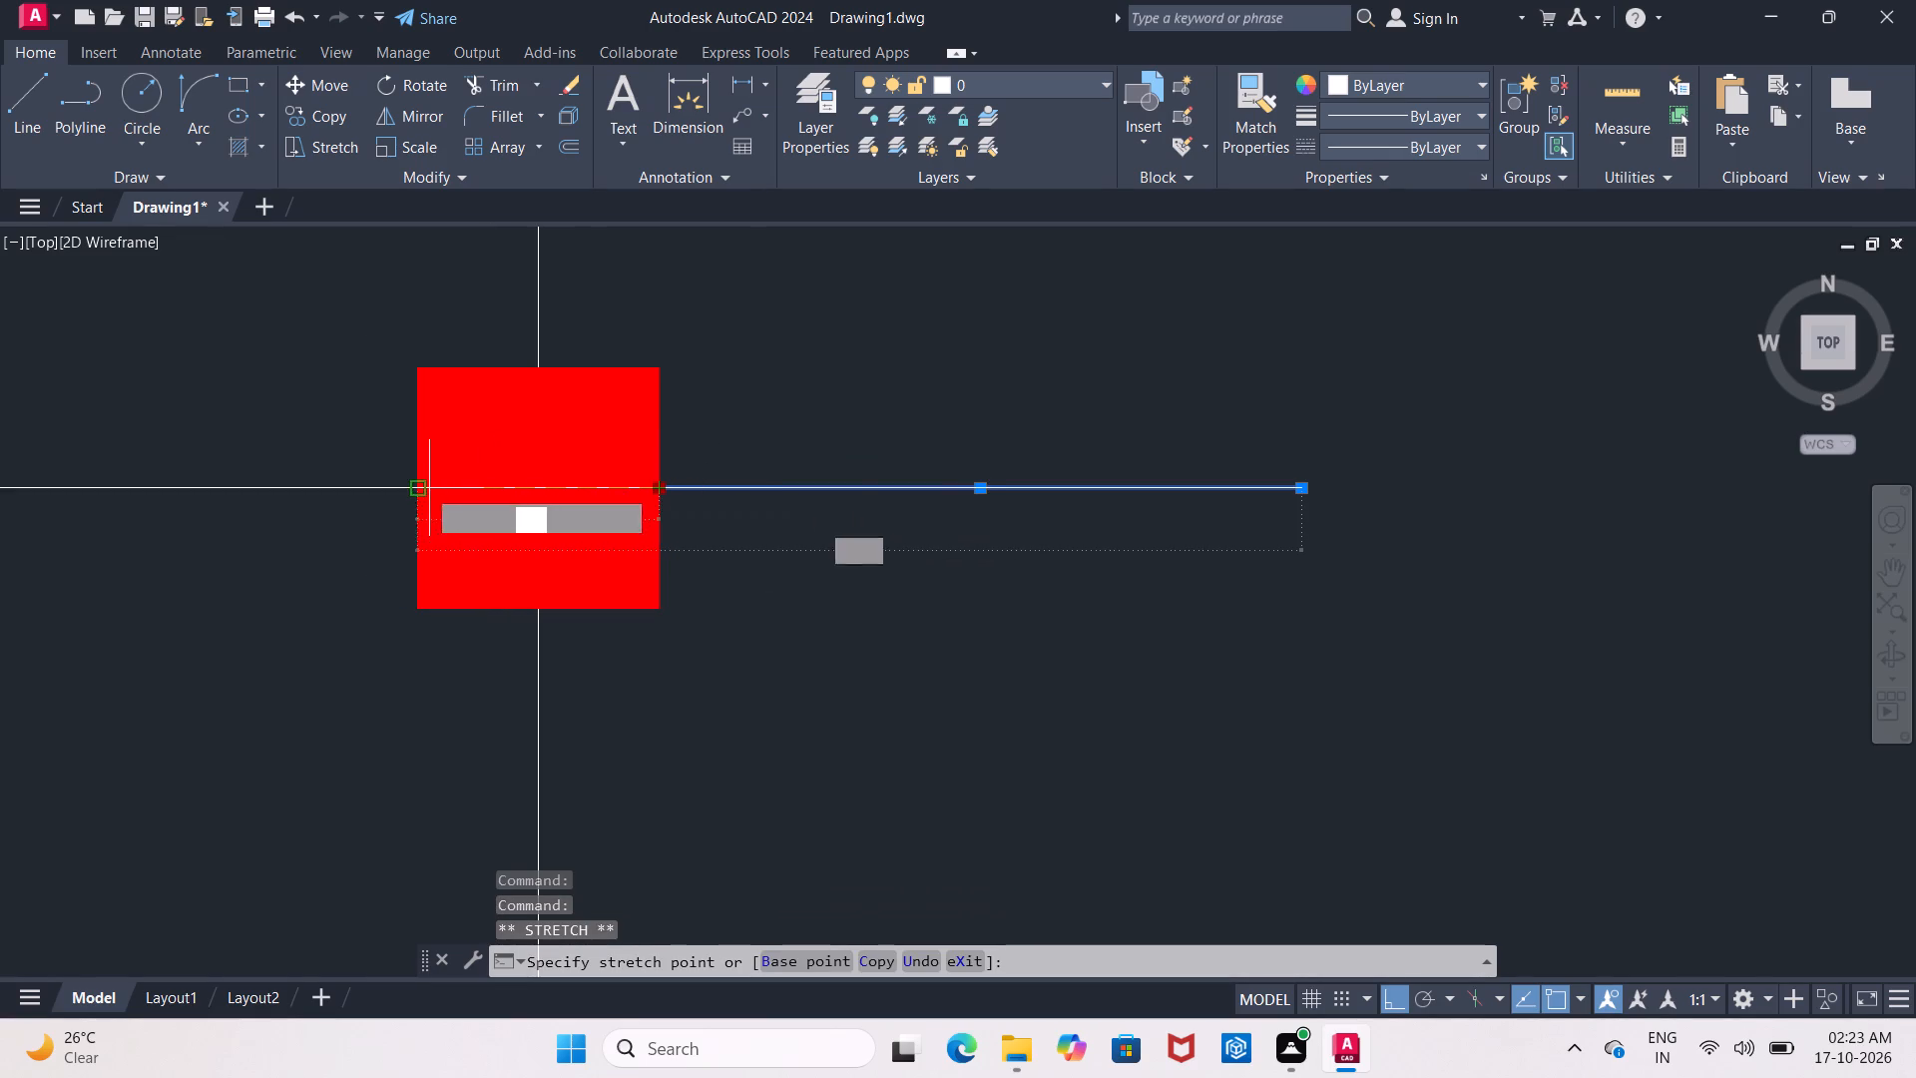
left_click(412, 488)
key("Escape")
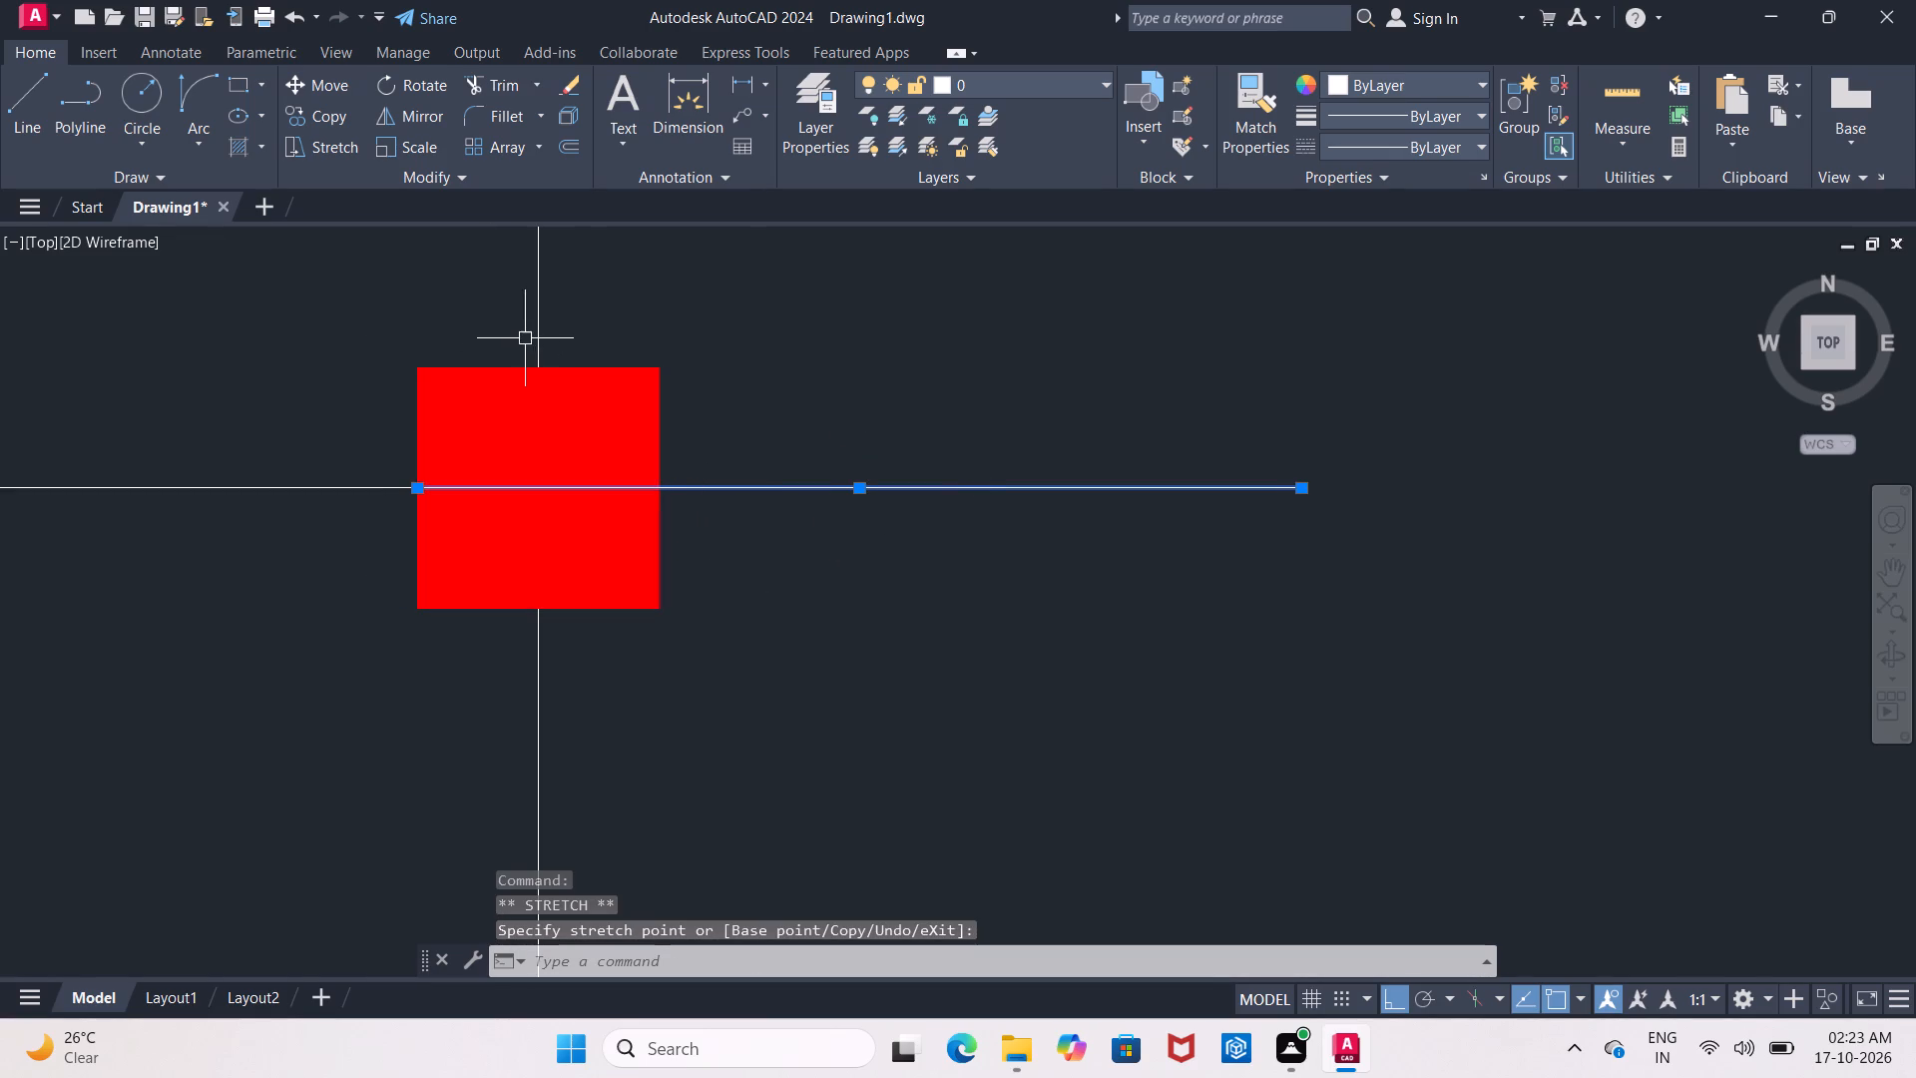
left_click(536, 334)
key("Escape")
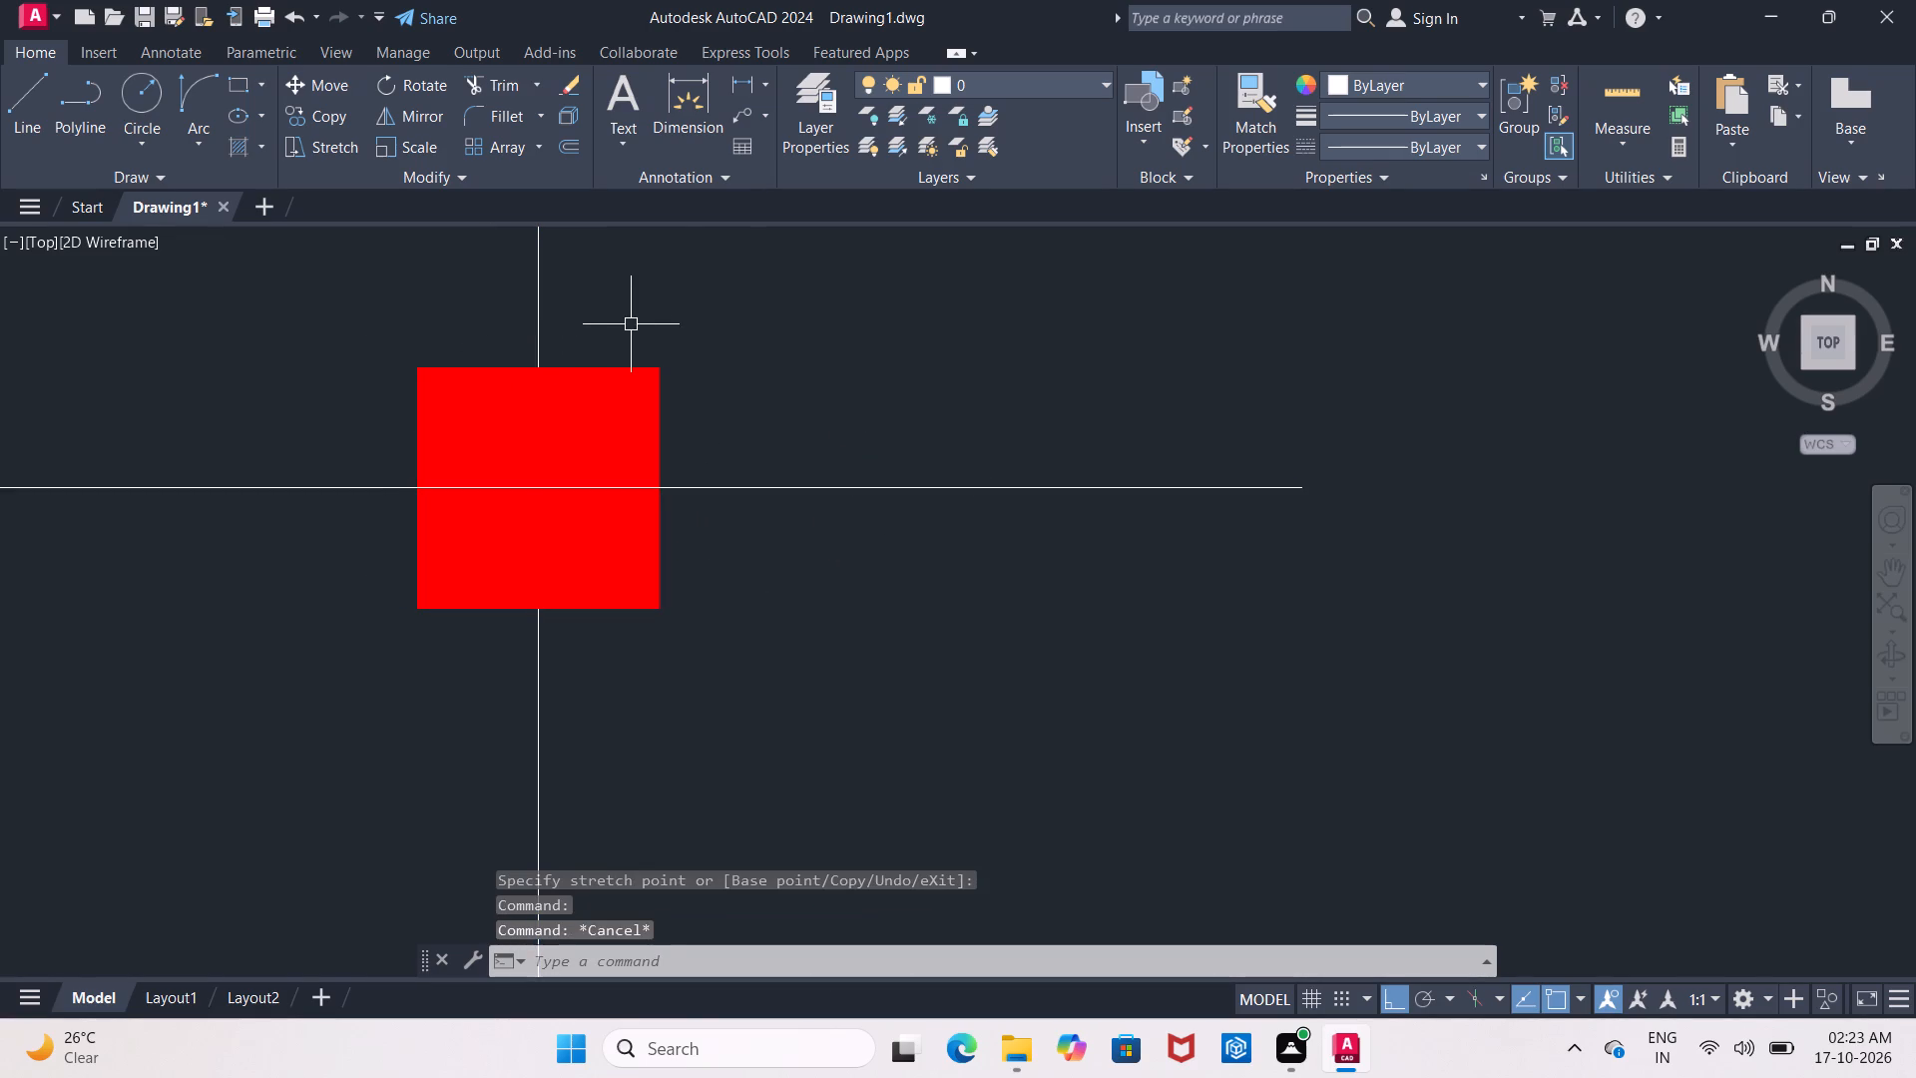
Add a linear dimension from the centre of the right column in the third row from the bottom to the column below it.
left_click(752, 78)
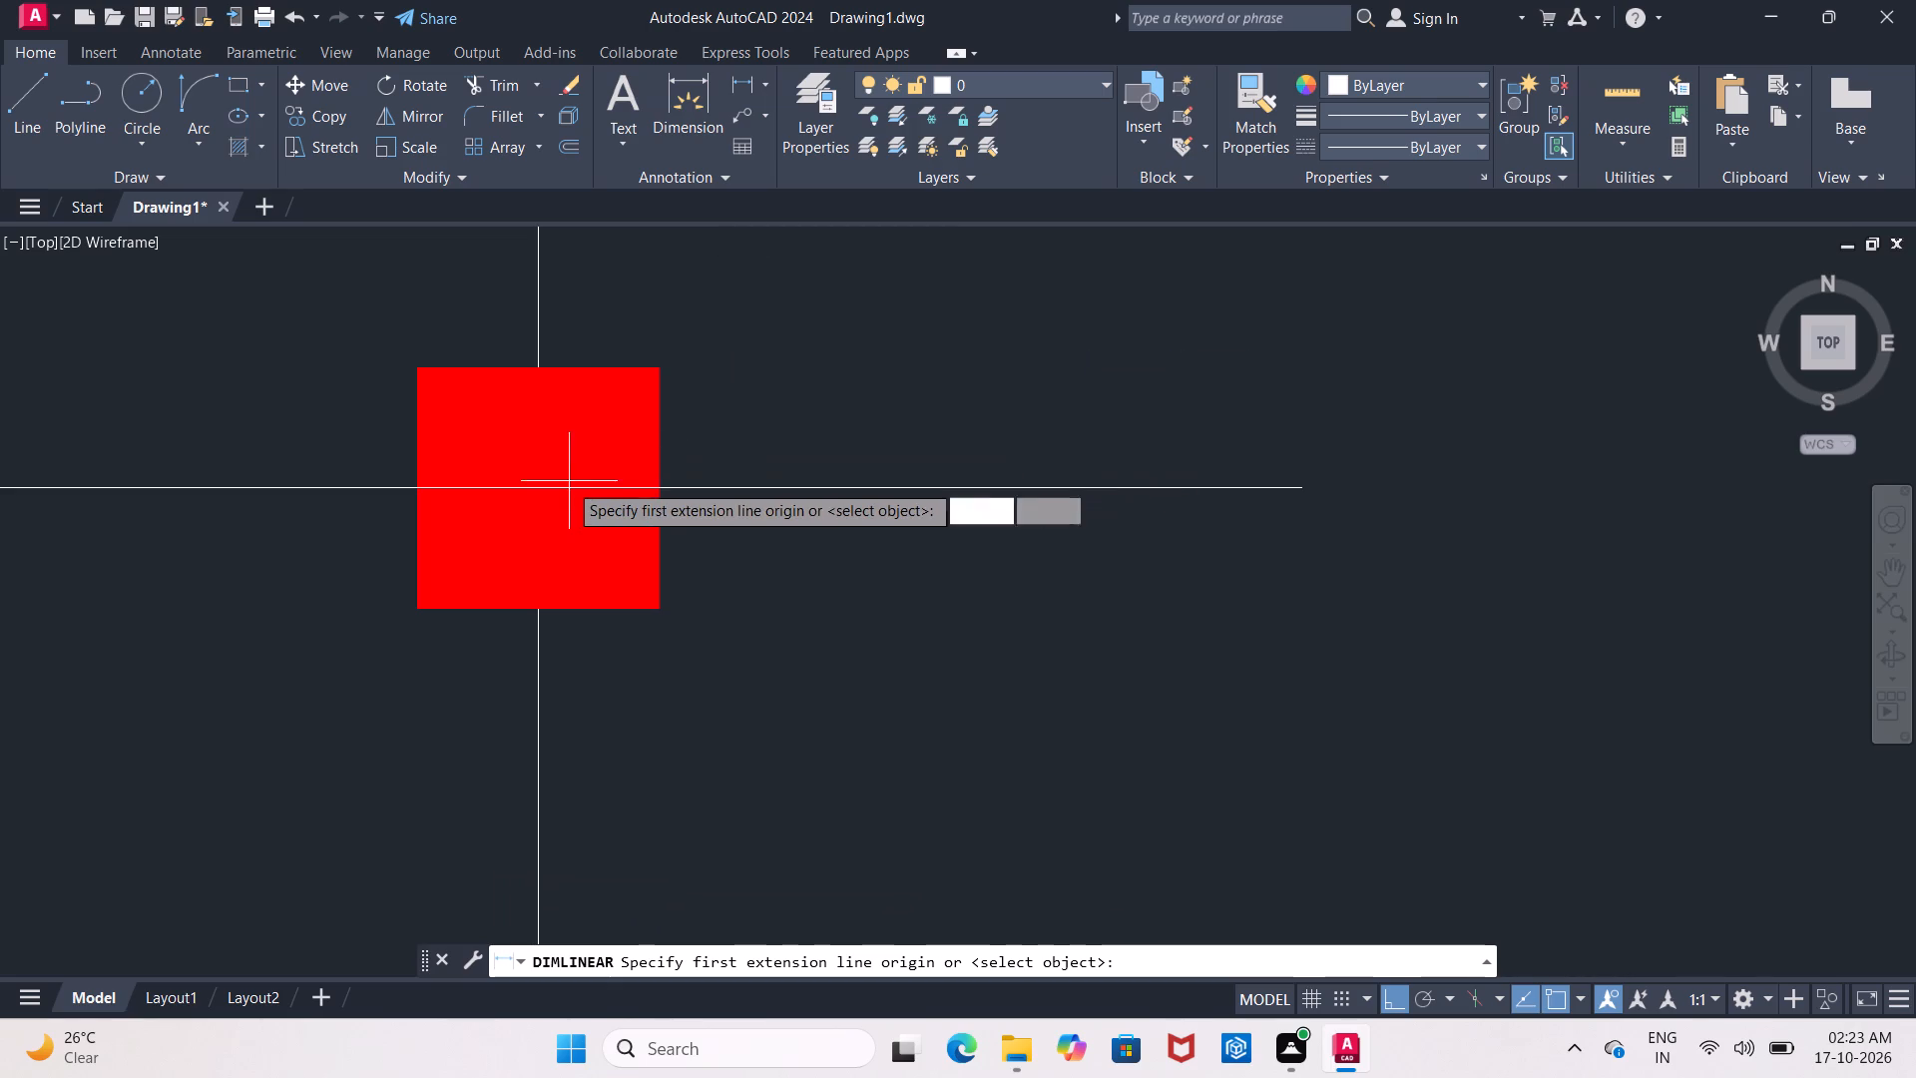
left_click(538, 487)
scroll(570, 646, "down", 1)
middle_click_drag(570, 646, 575, 478)
scroll(575, 478, "down", 1)
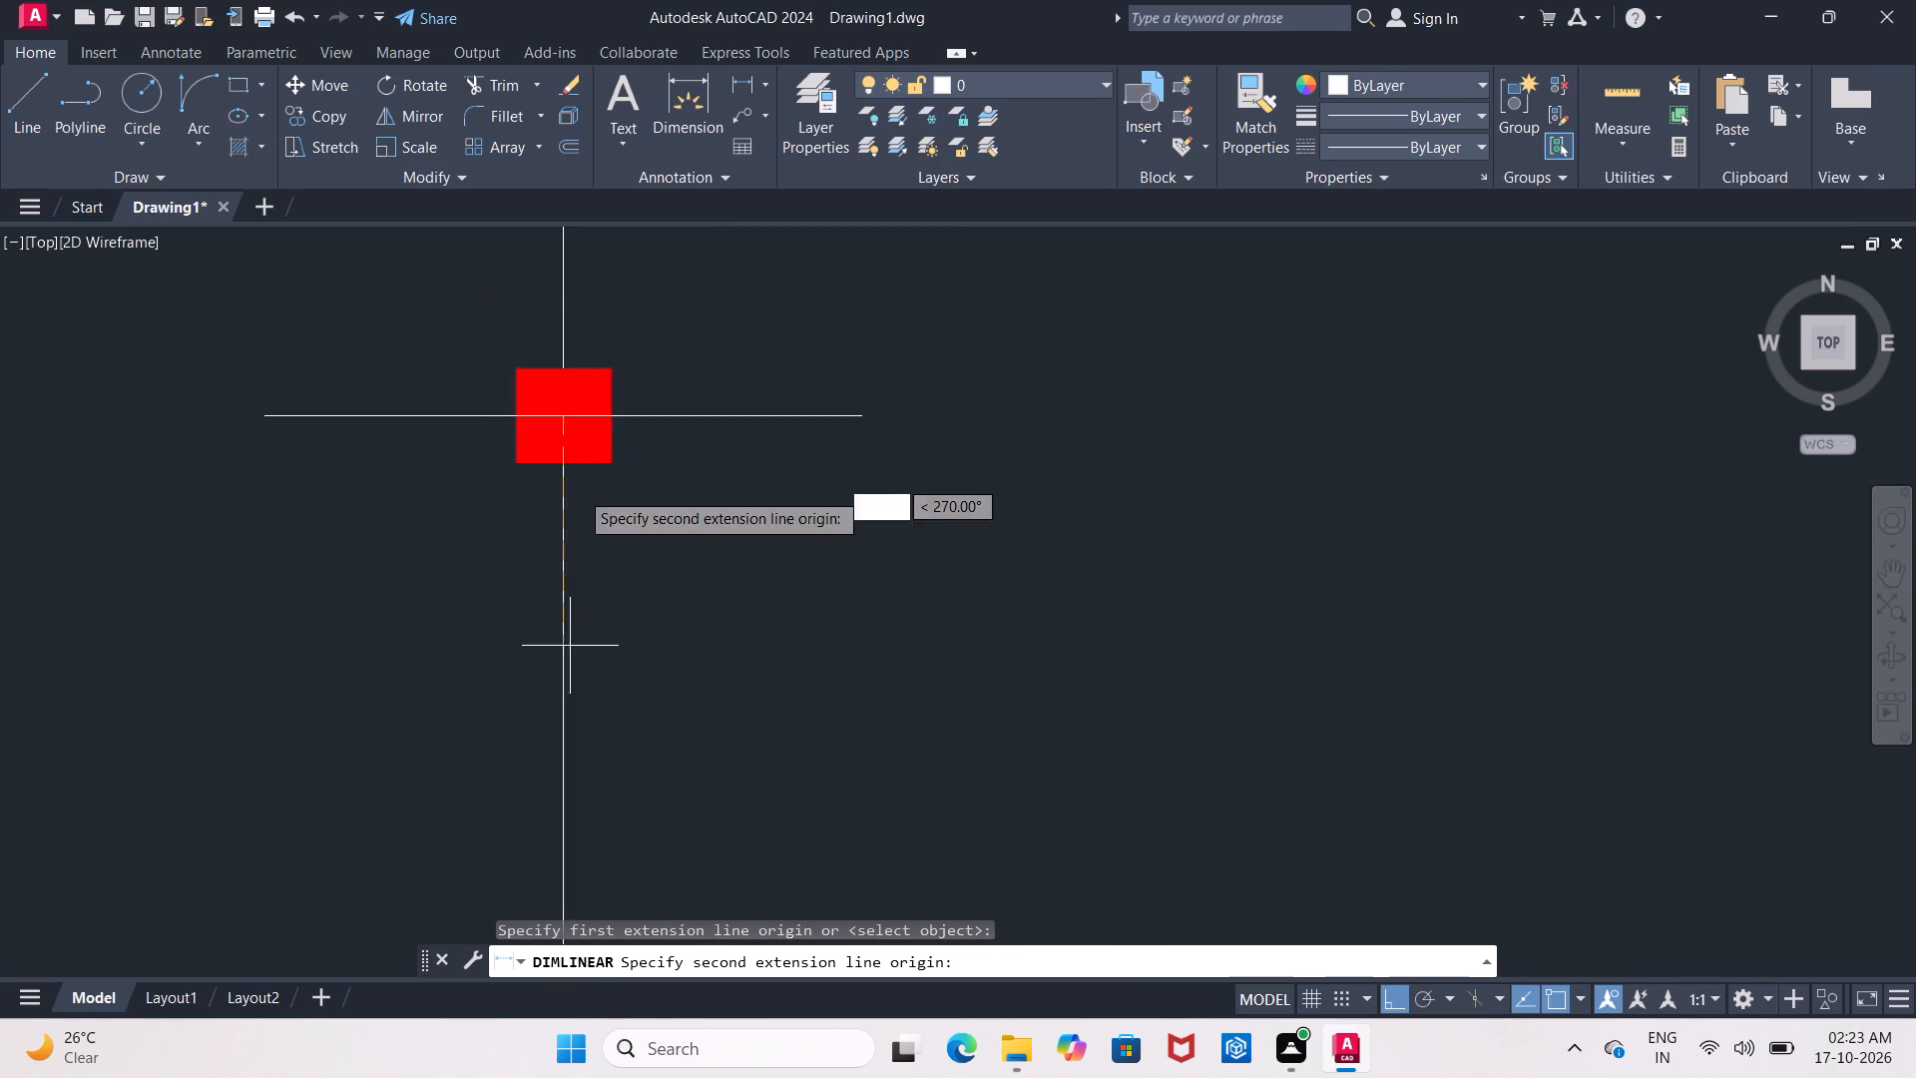
scroll(580, 499, "down", 1)
middle_click_drag(578, 725, 556, 437)
middle_click_drag(516, 807, 531, 657)
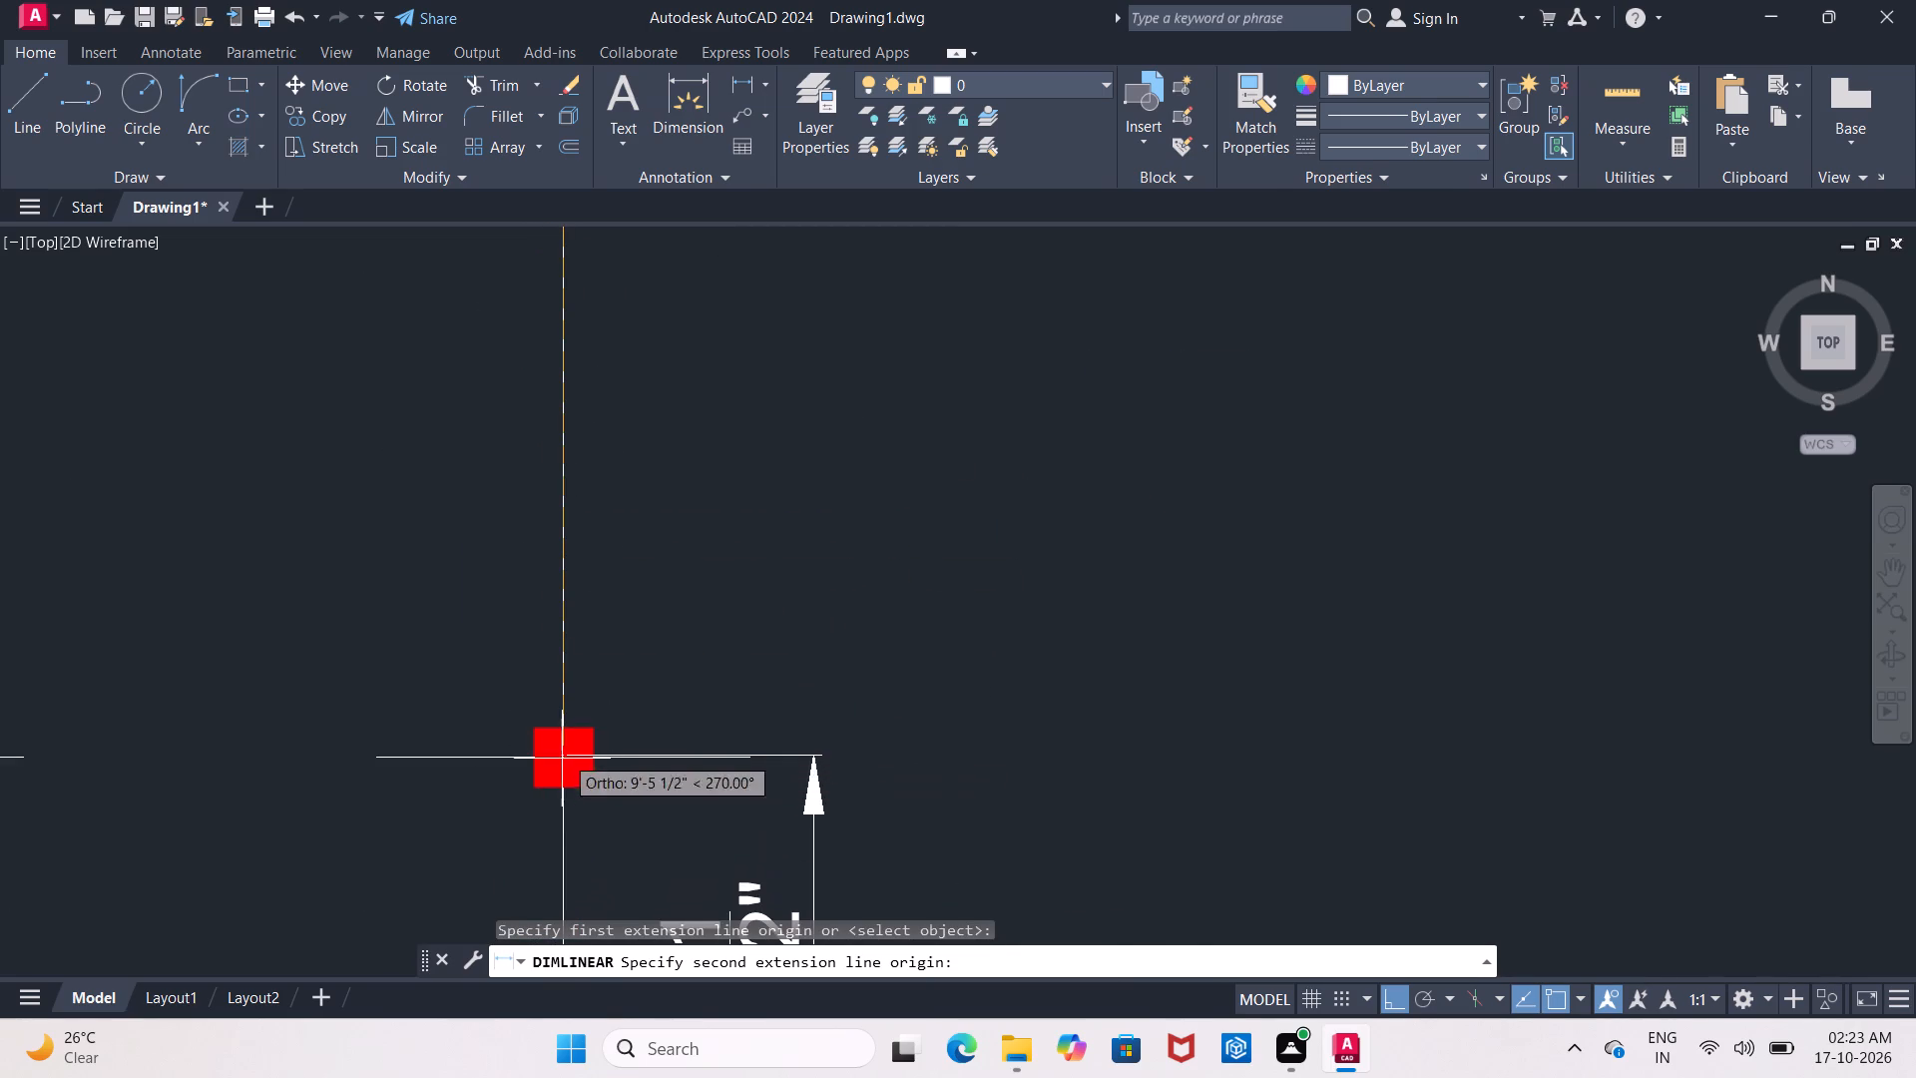
scroll(562, 758, "up", 4)
middle_click_drag(553, 707, 558, 630)
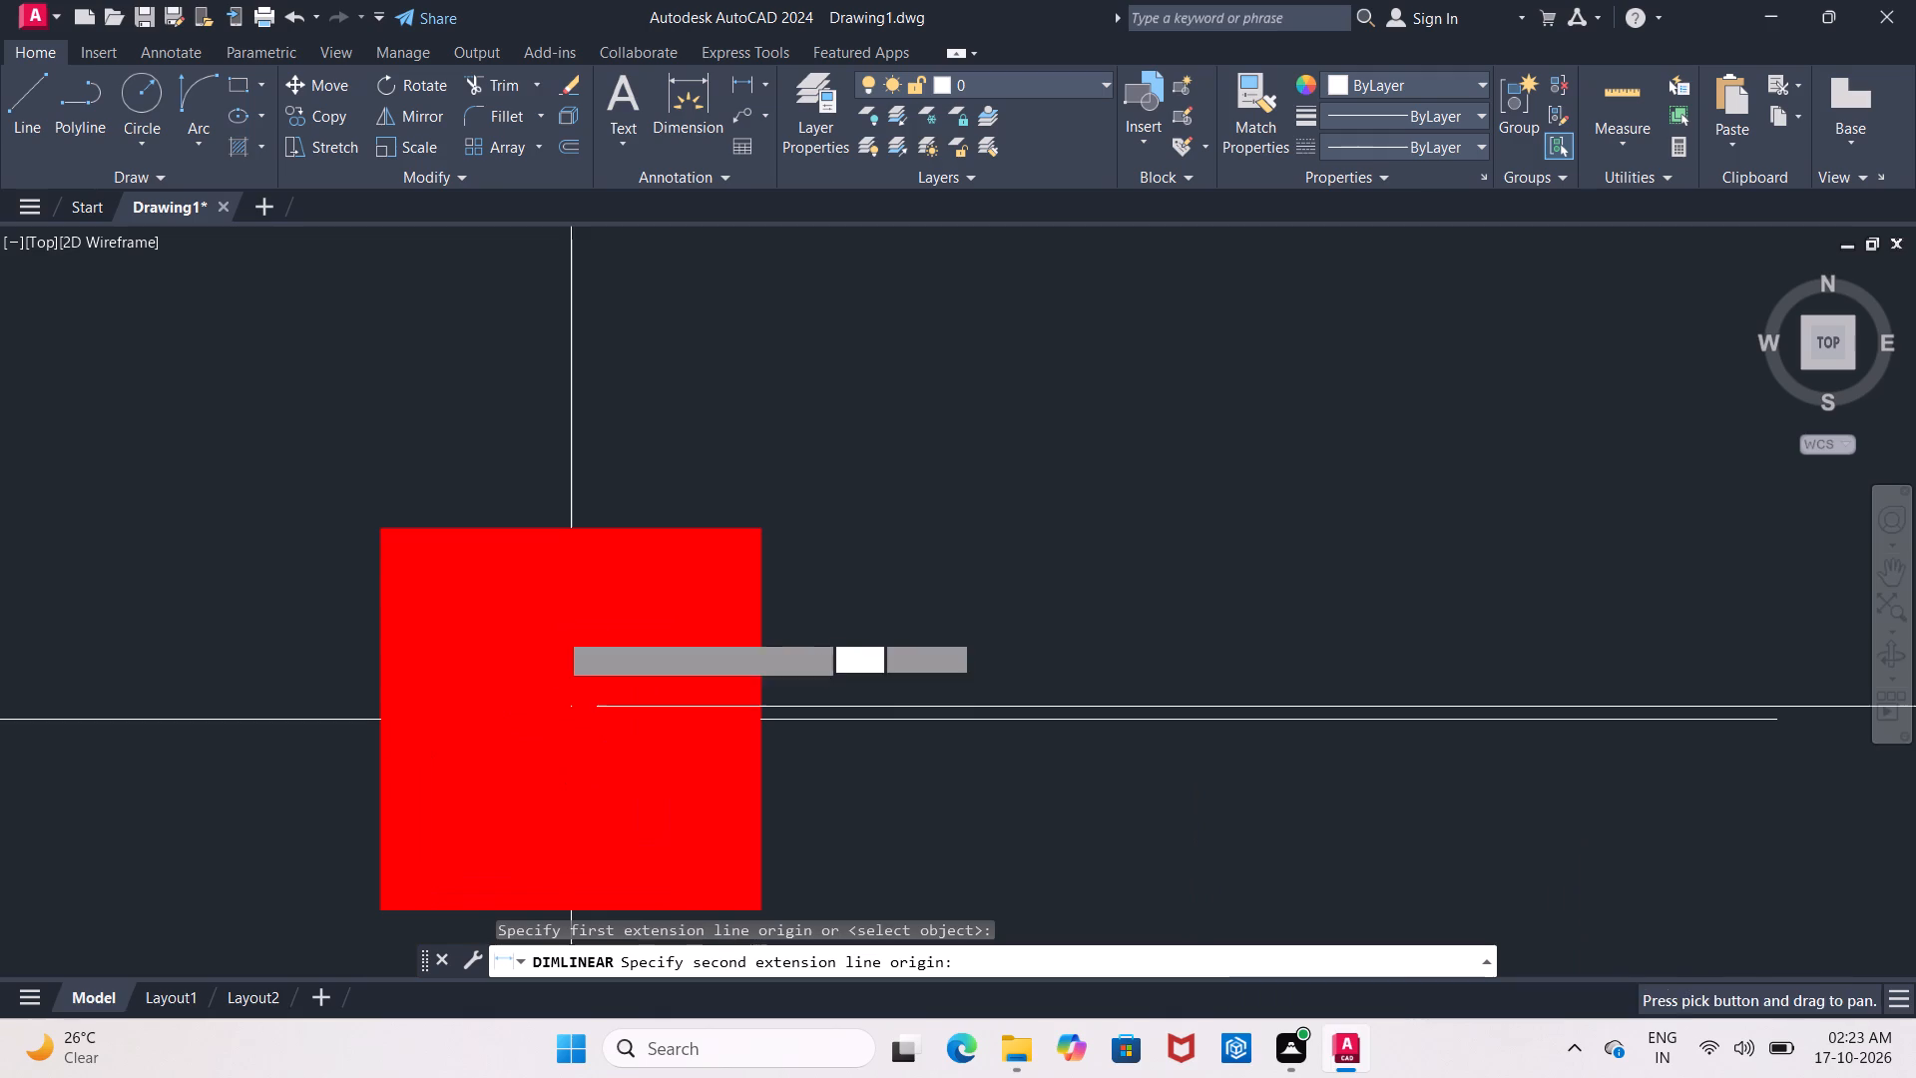
scroll(573, 719, "down", 2)
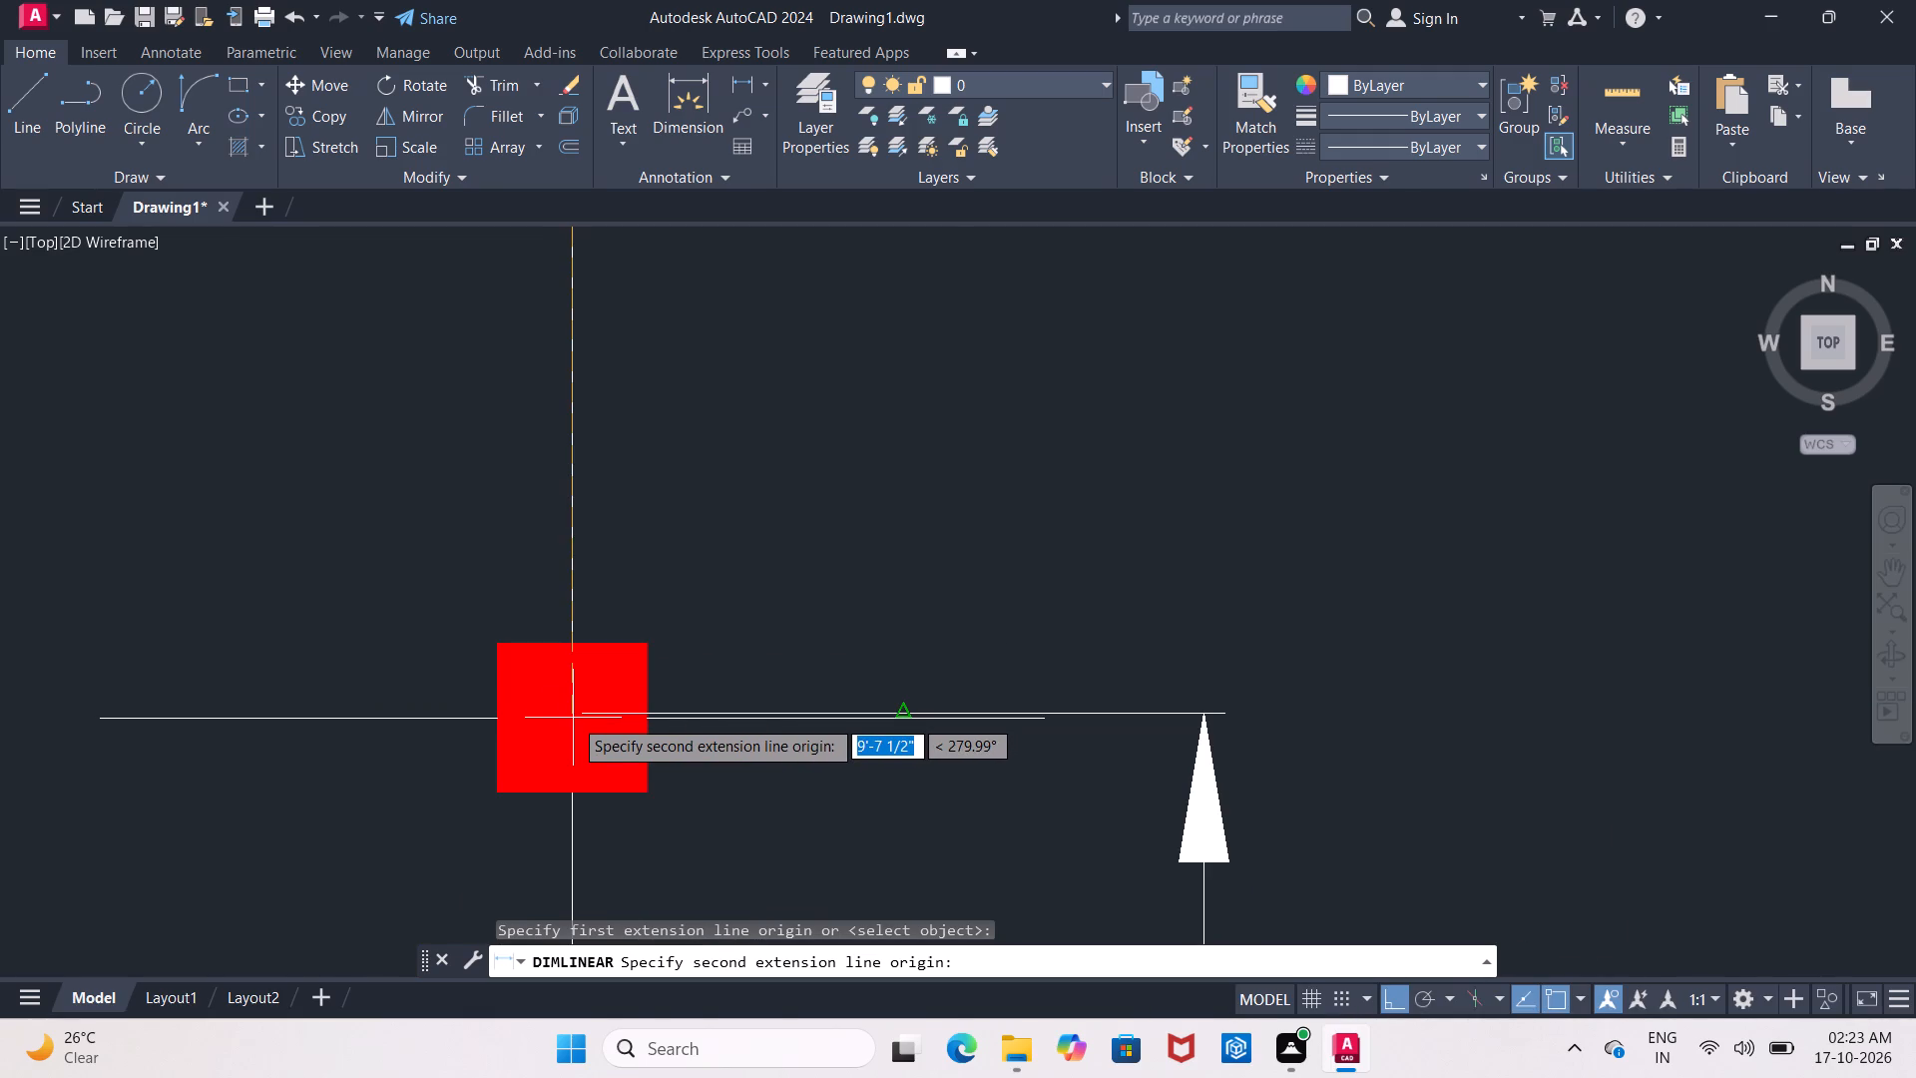
scroll(573, 718, "up", 3)
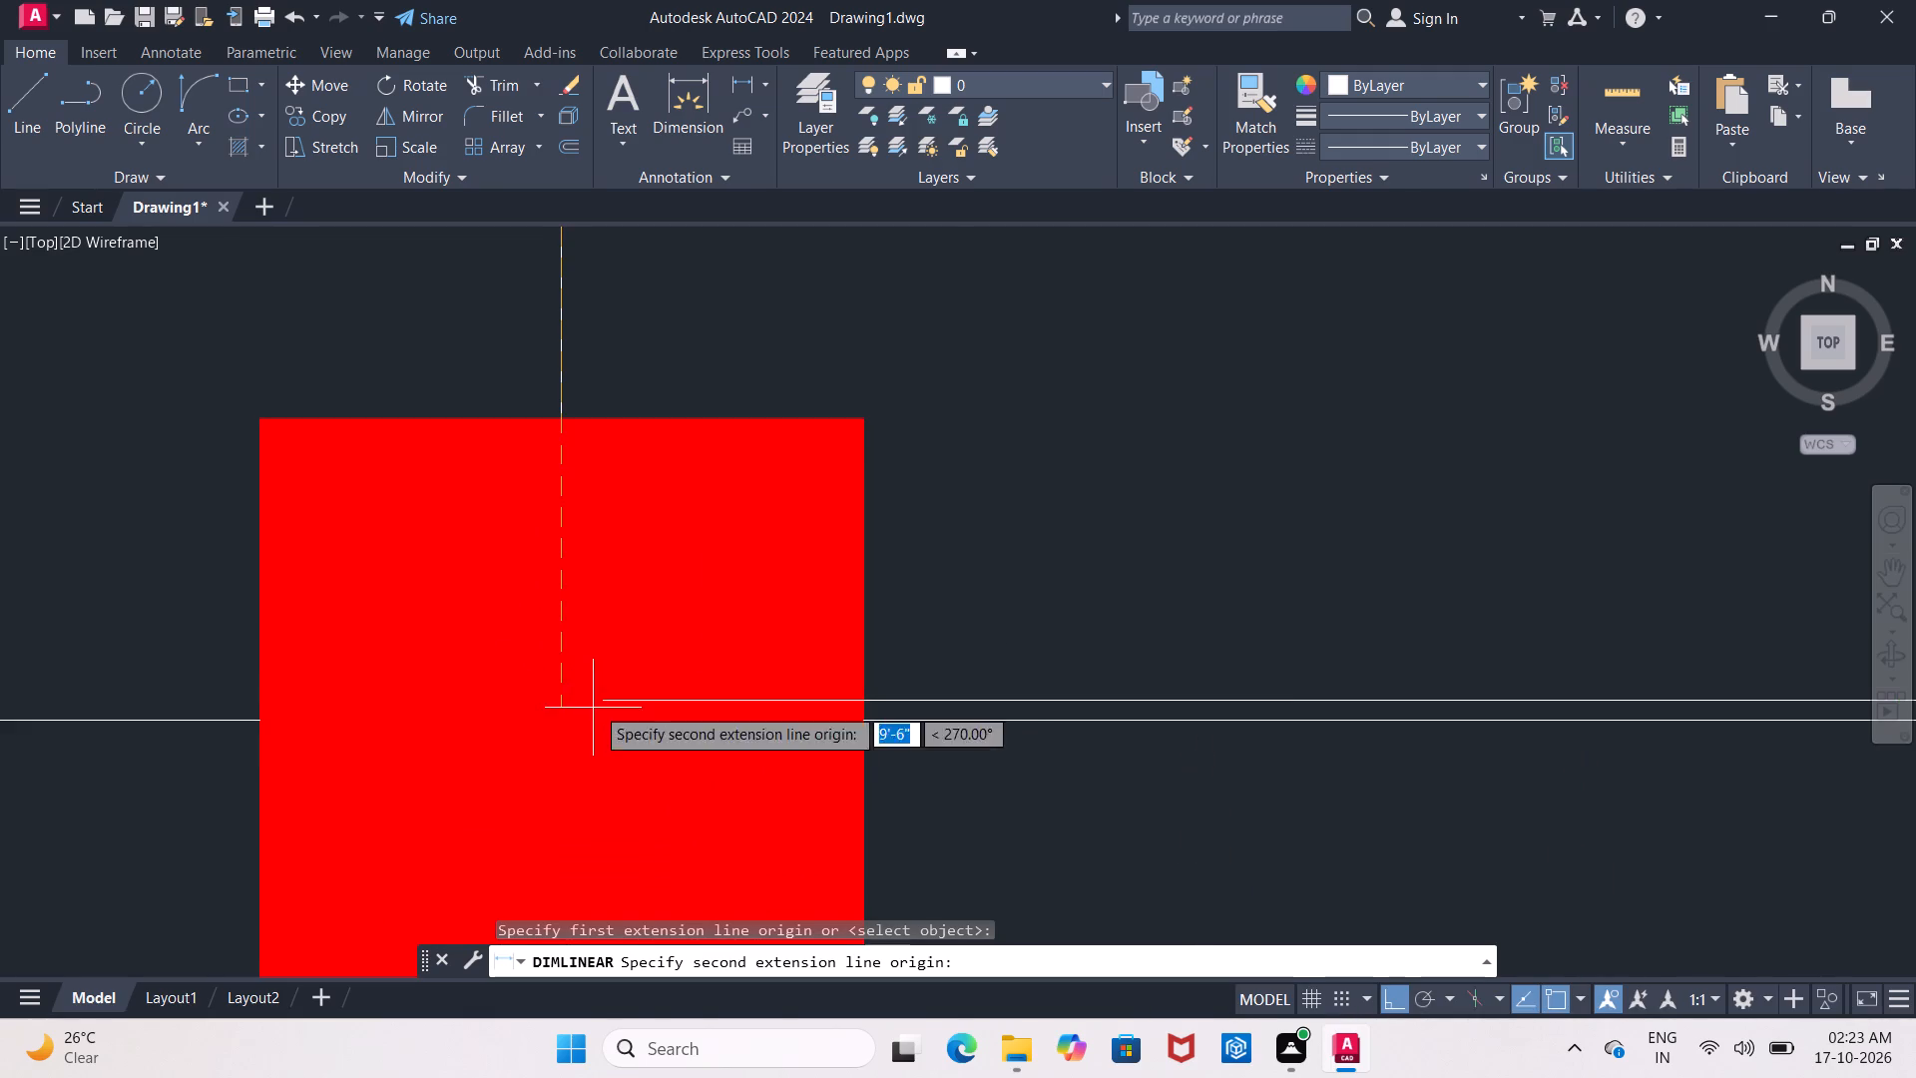
left_click(605, 701)
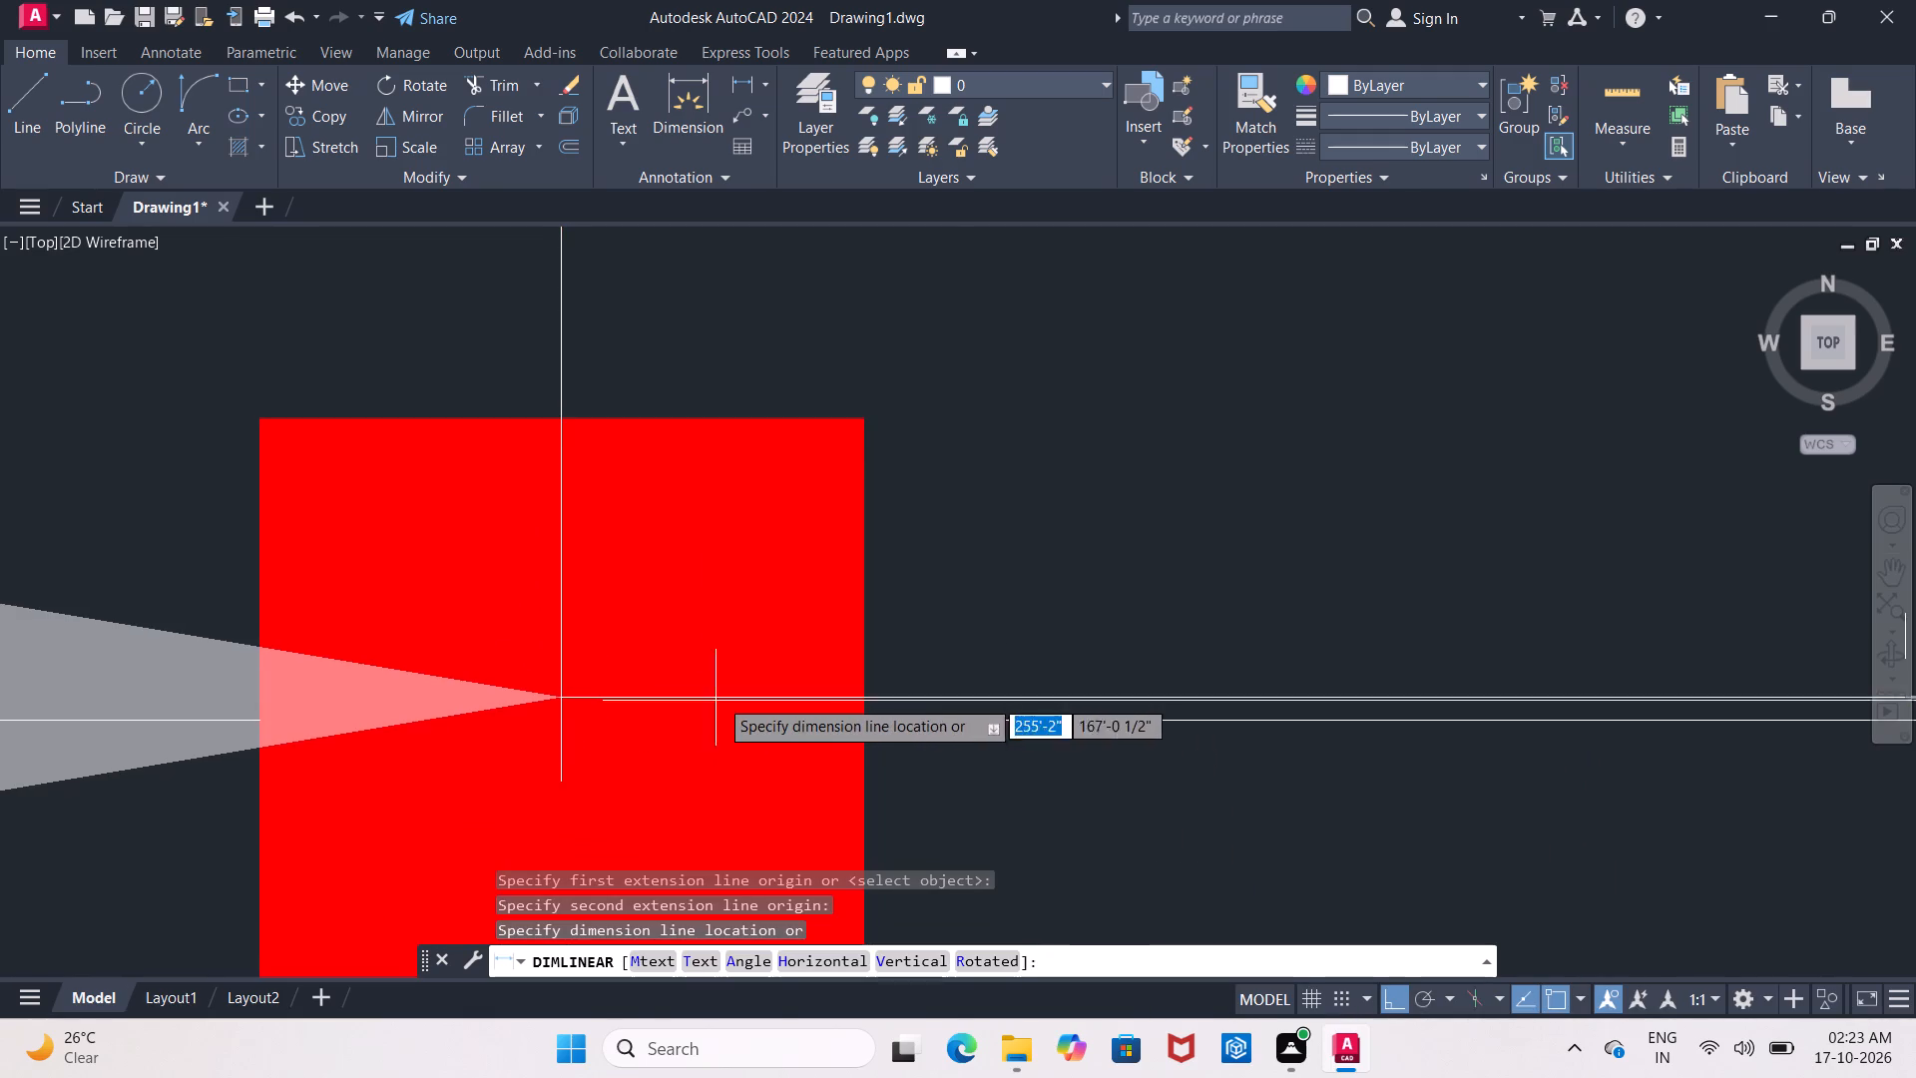
scroll(752, 690, "down", 4)
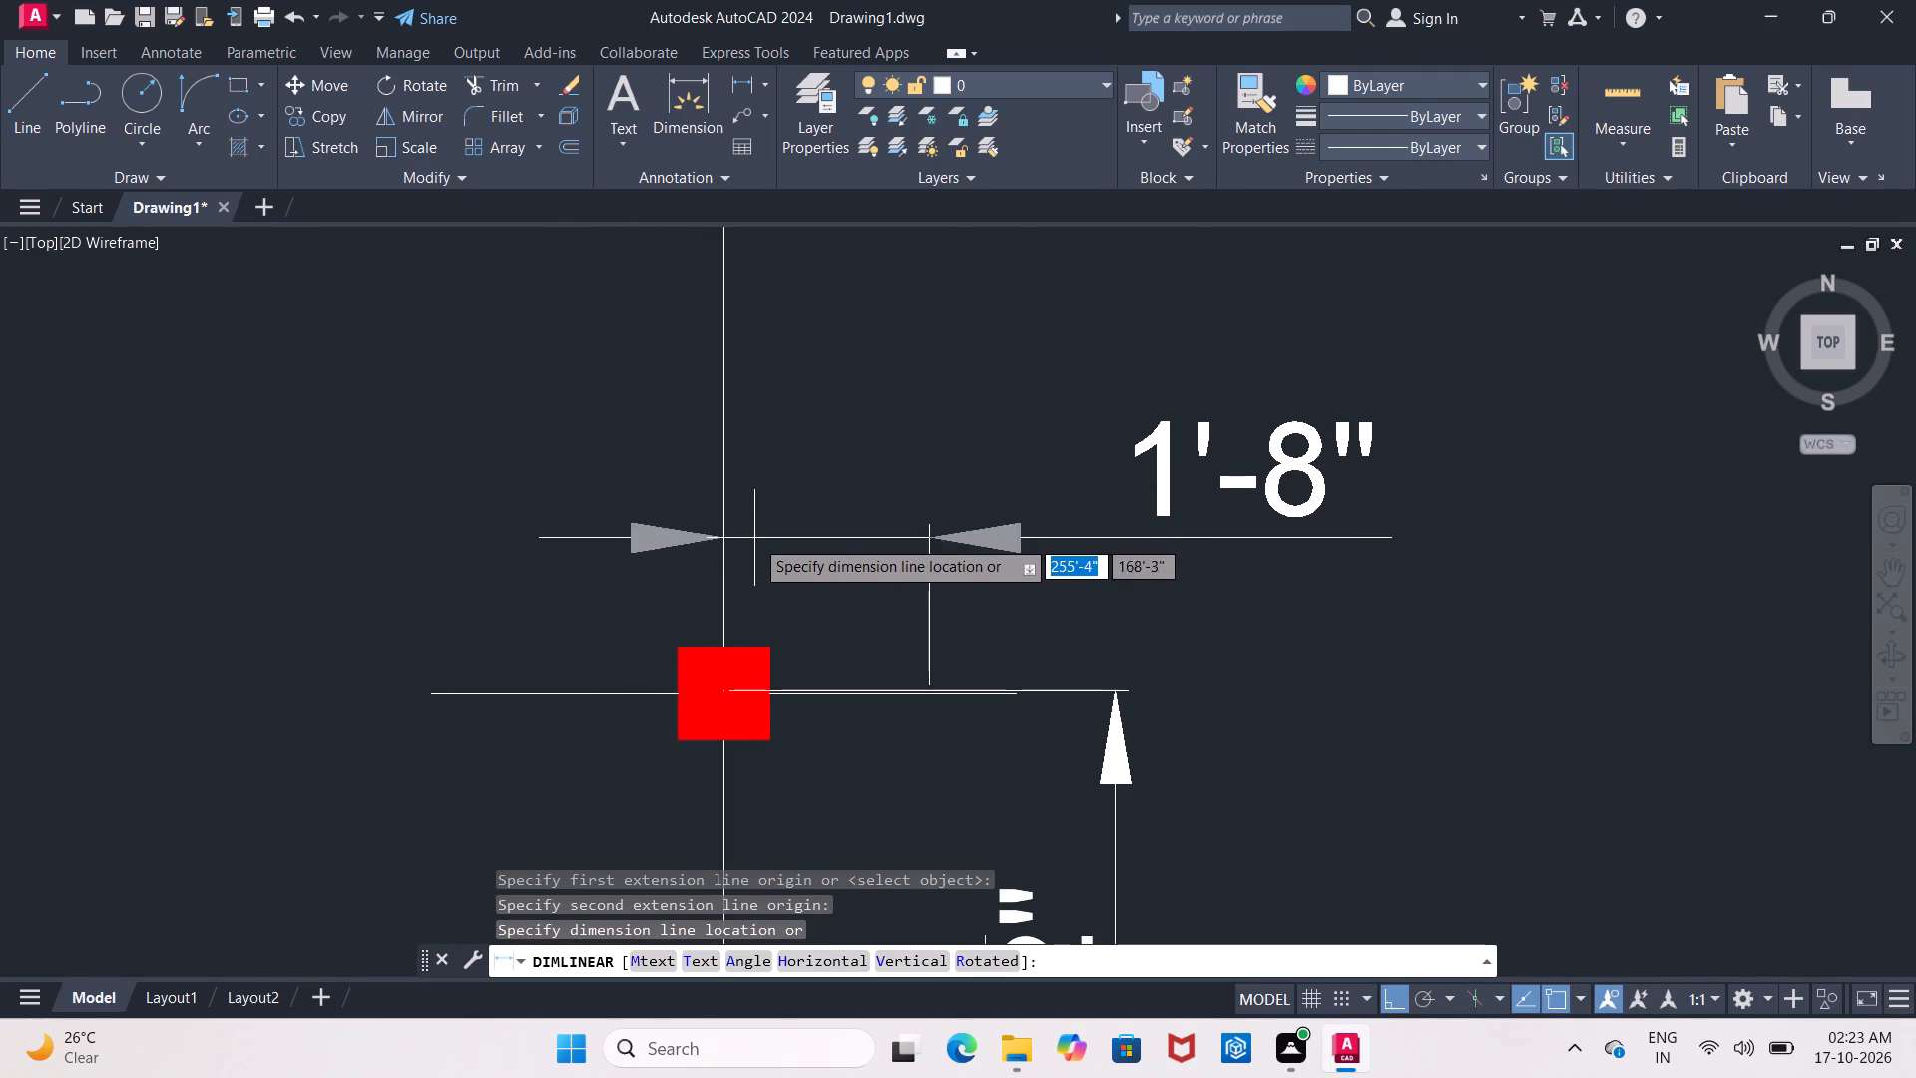
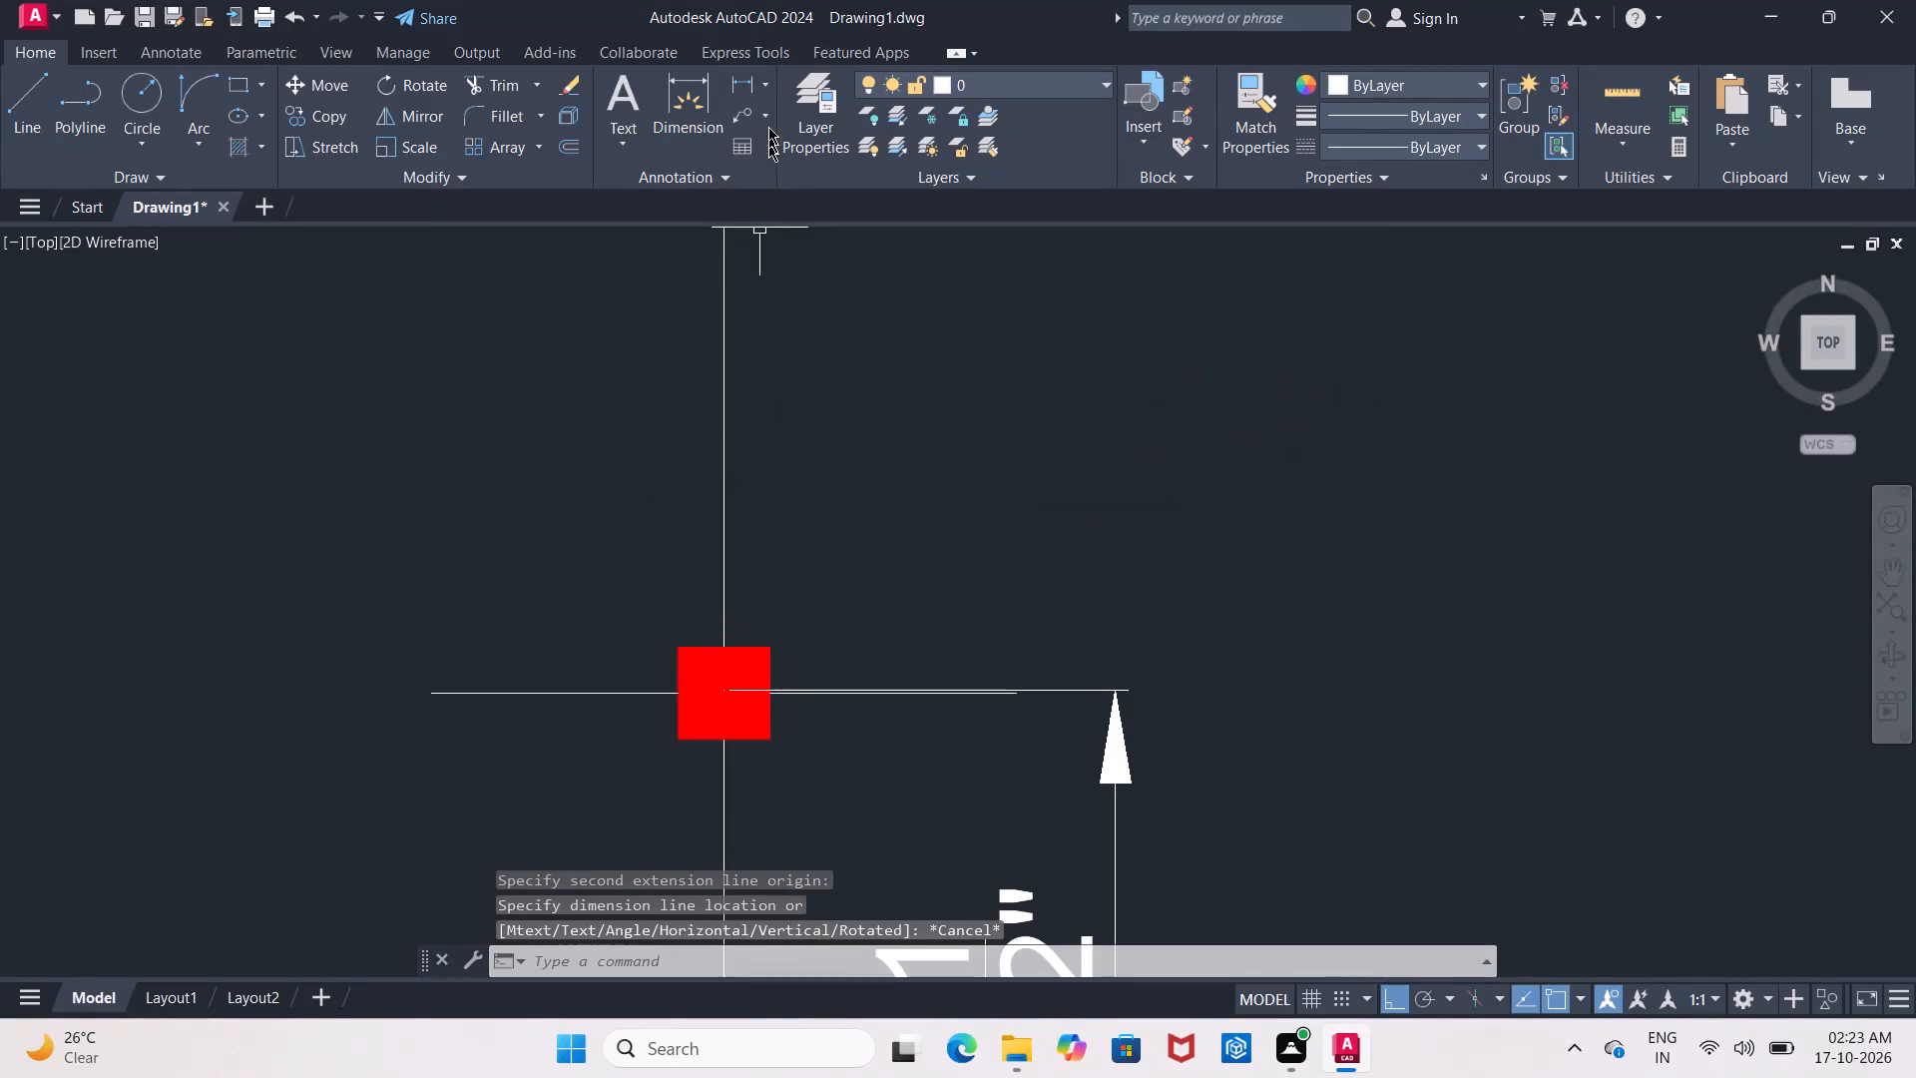
Add a vertical linear dimension between the second and third columns from the bottom on the right-hand grid line.
left_click_drag(740, 76, 745, 92)
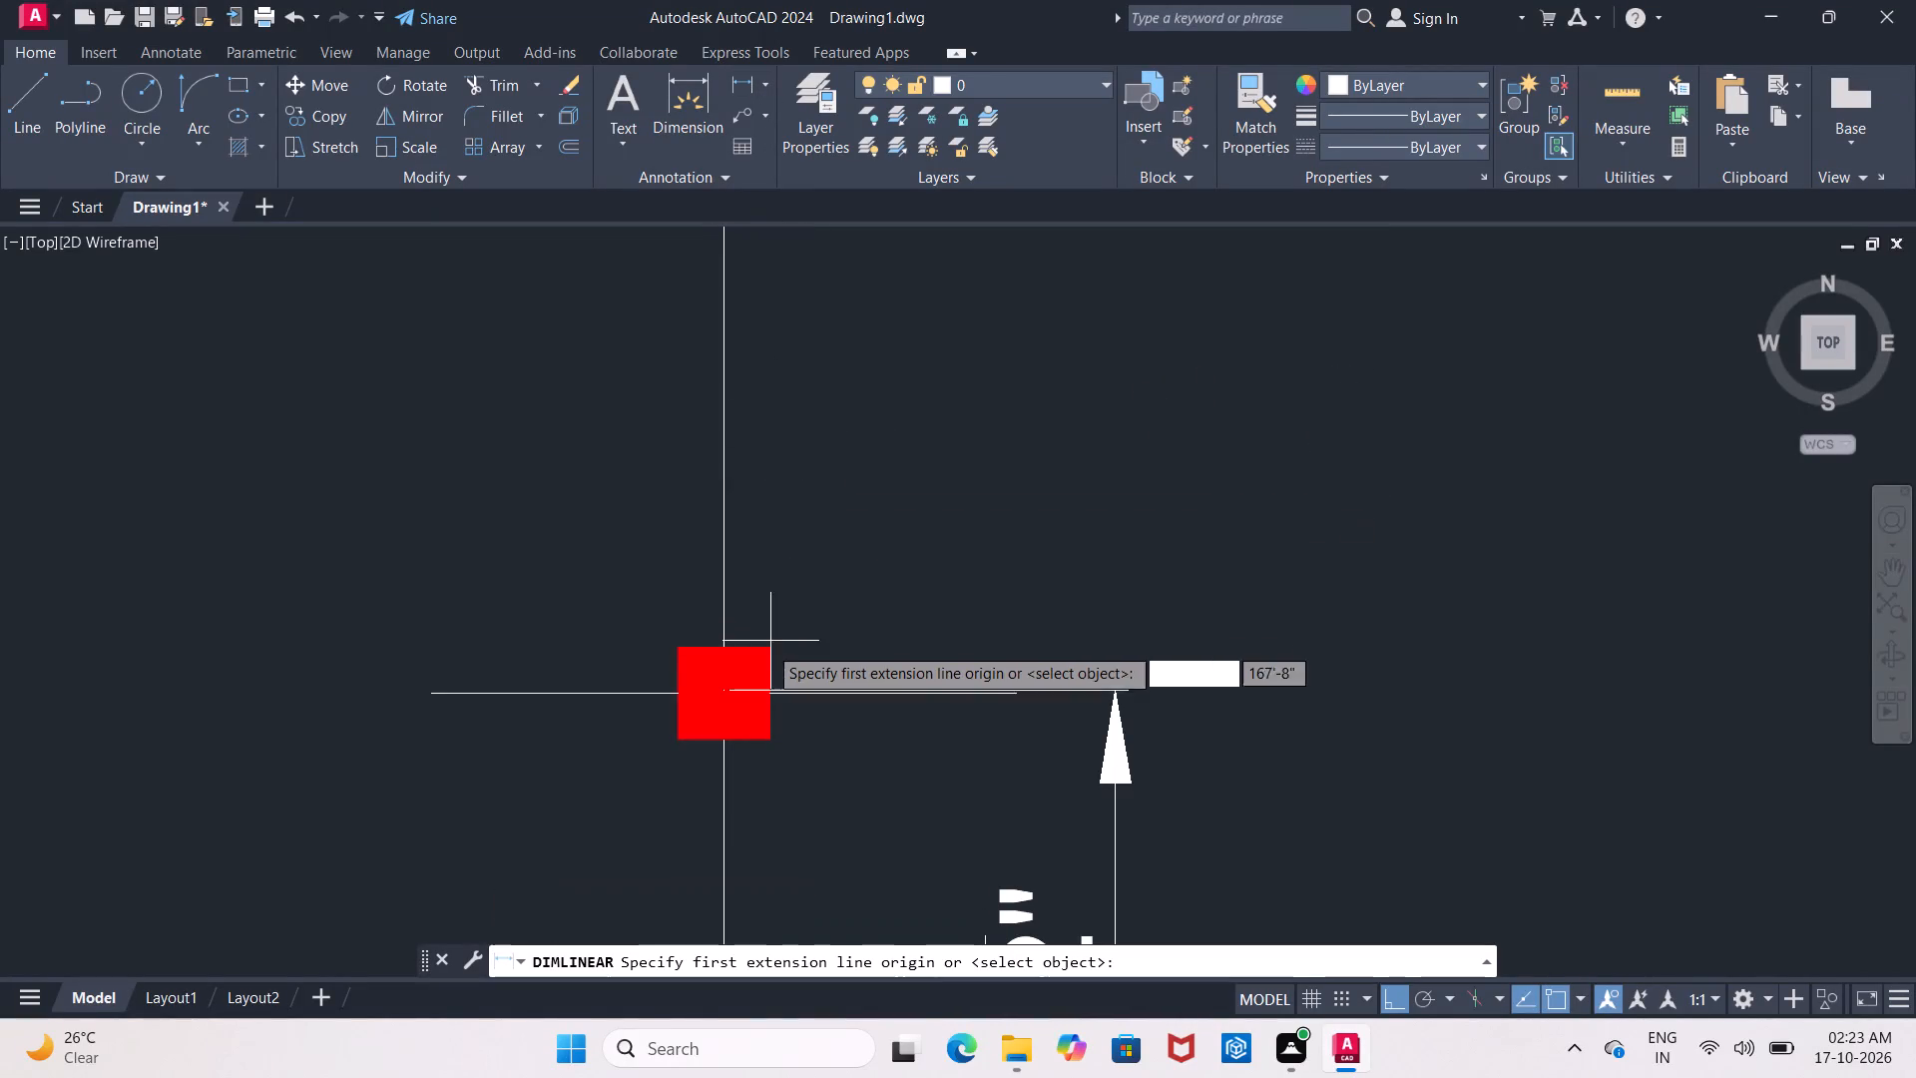
left_click(724, 689)
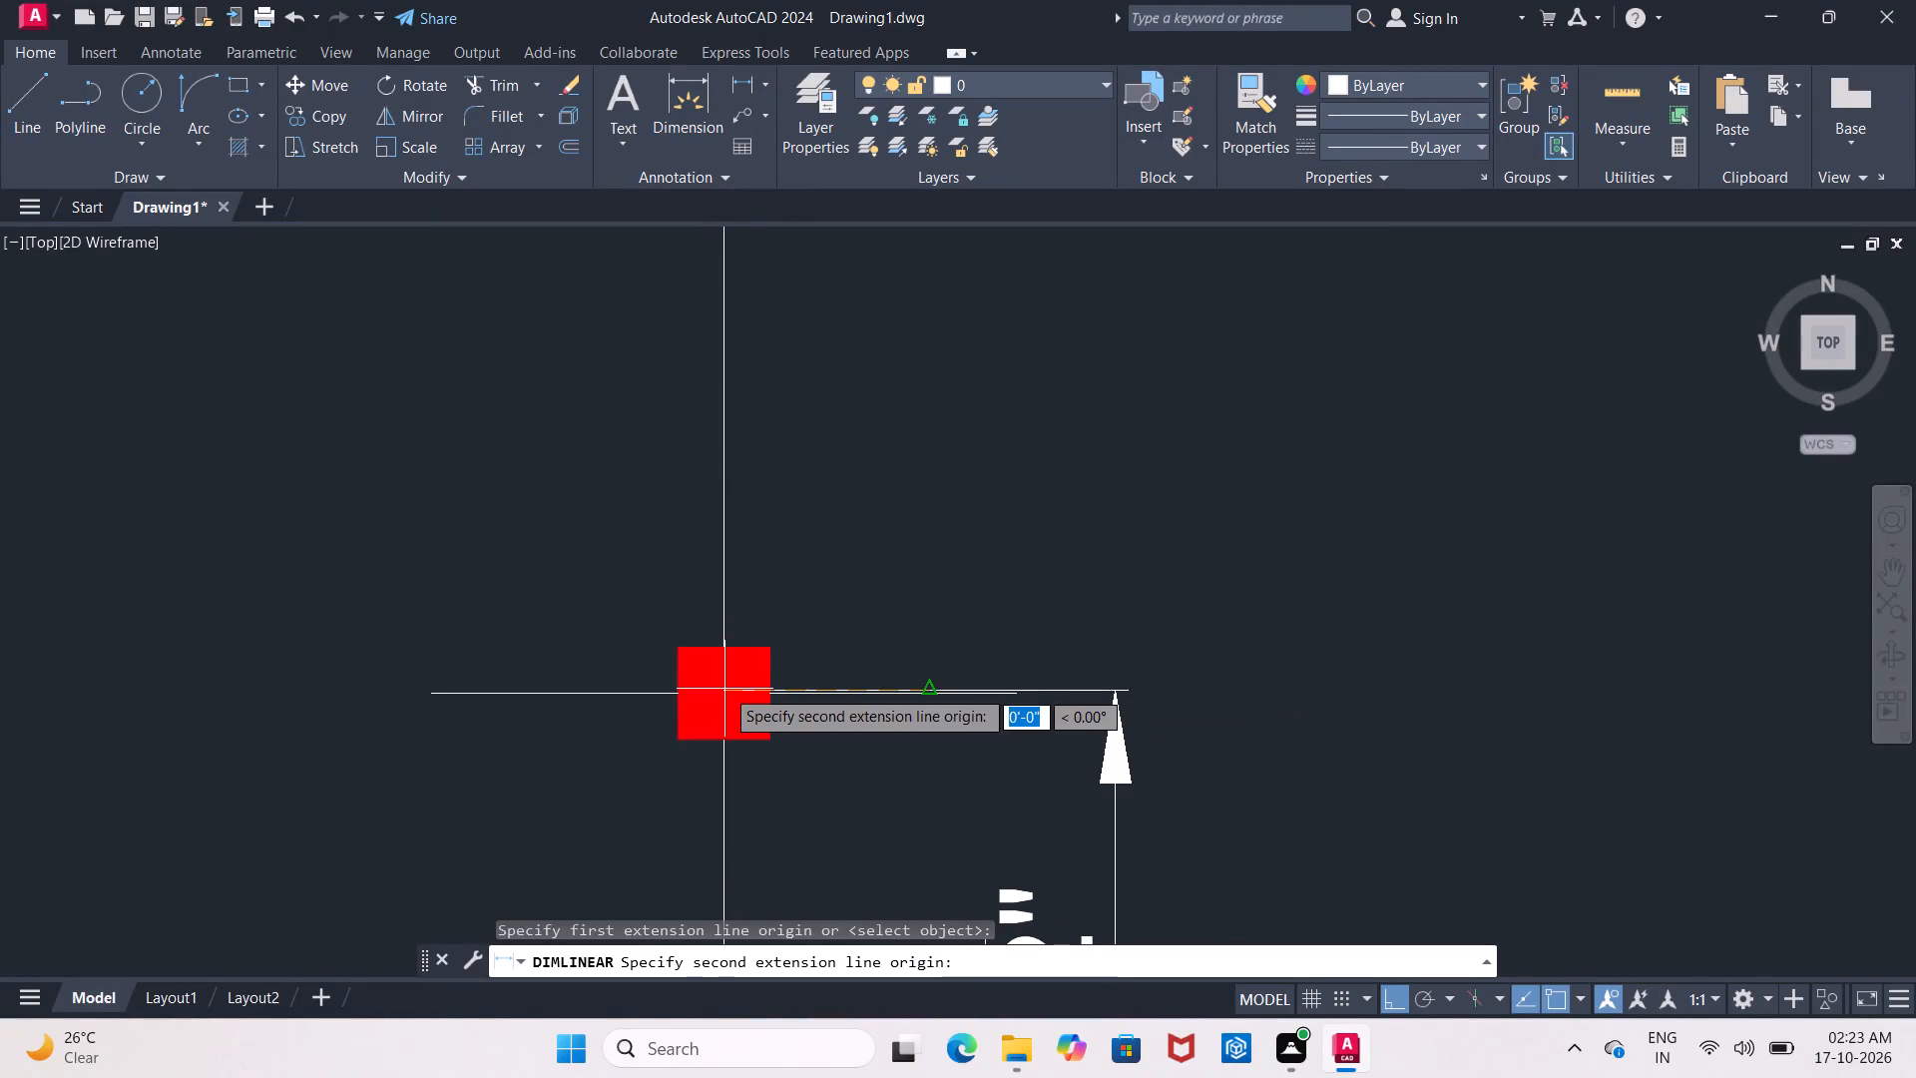
middle_click_drag(721, 474, 709, 744)
middle_click_drag(711, 519, 686, 706)
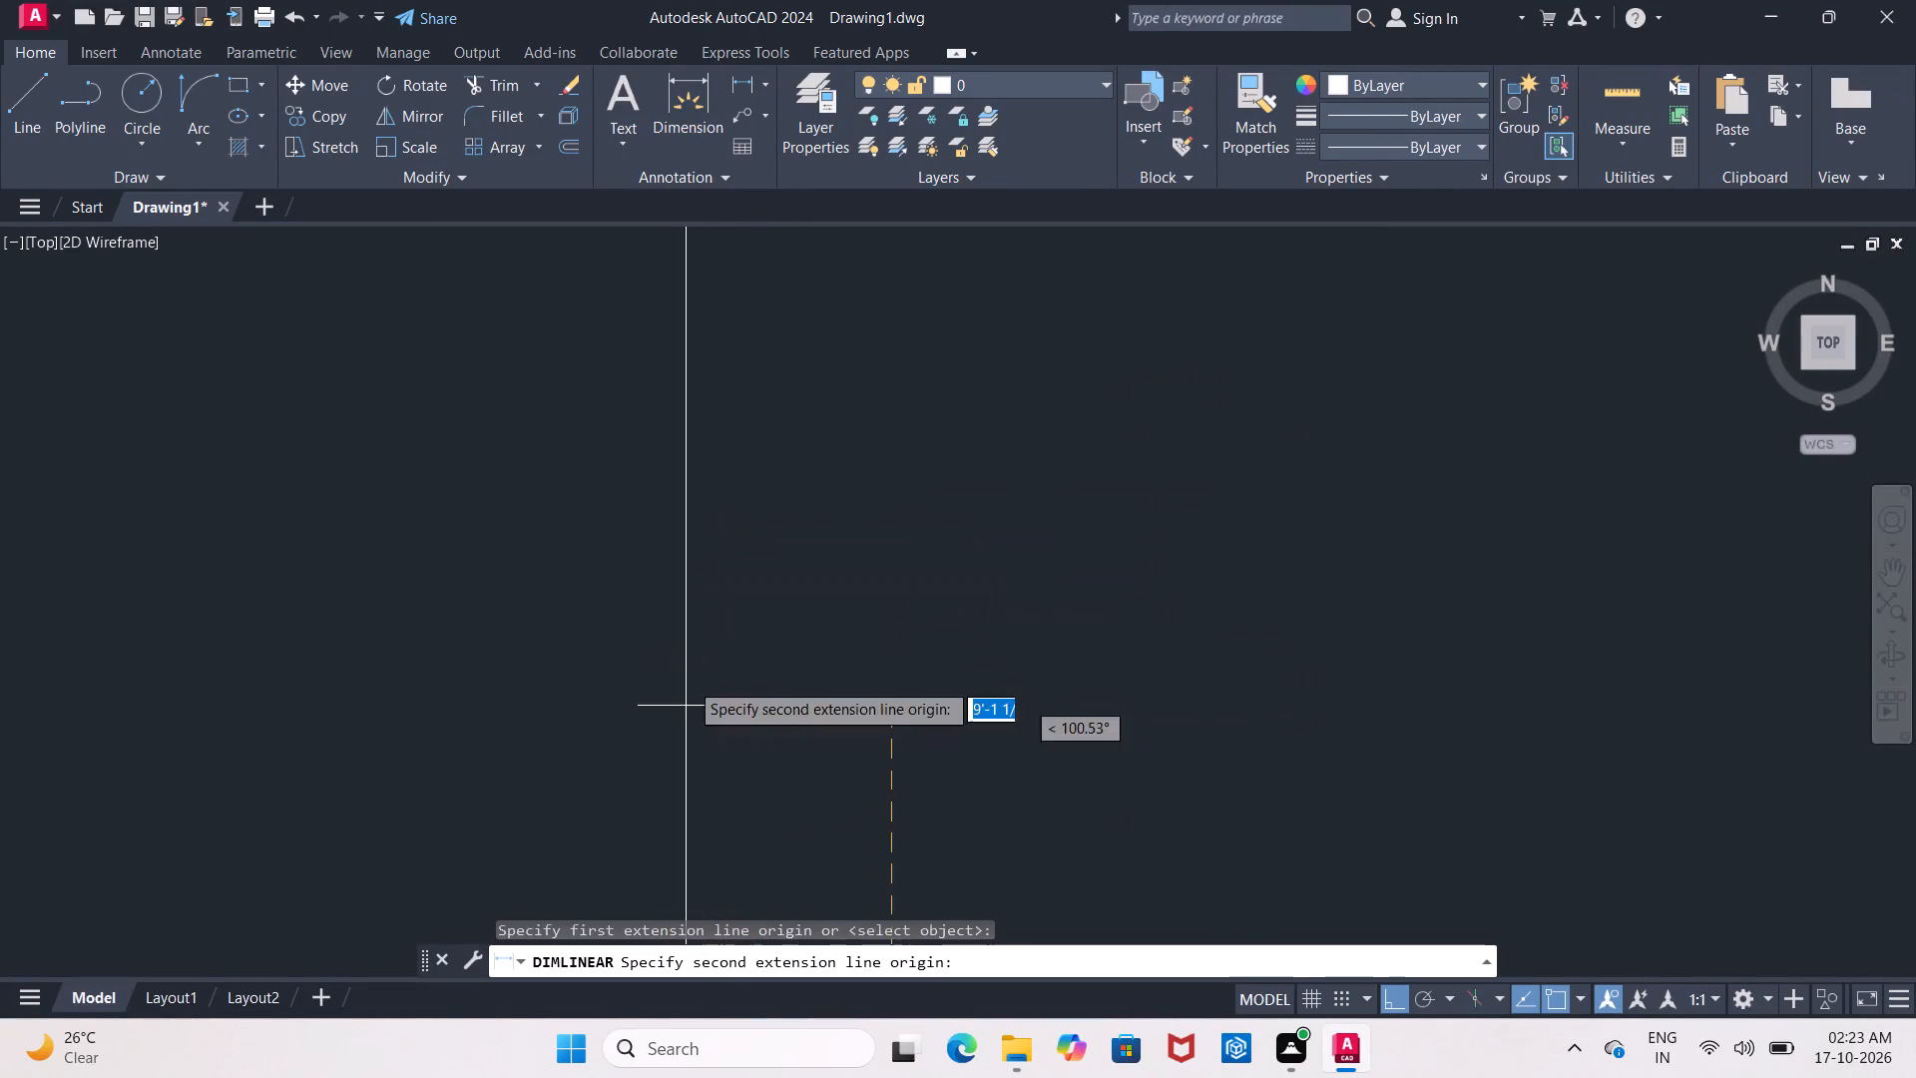
middle_click_drag(711, 499, 680, 761)
scroll(711, 509, "down", 1)
left_click(663, 433)
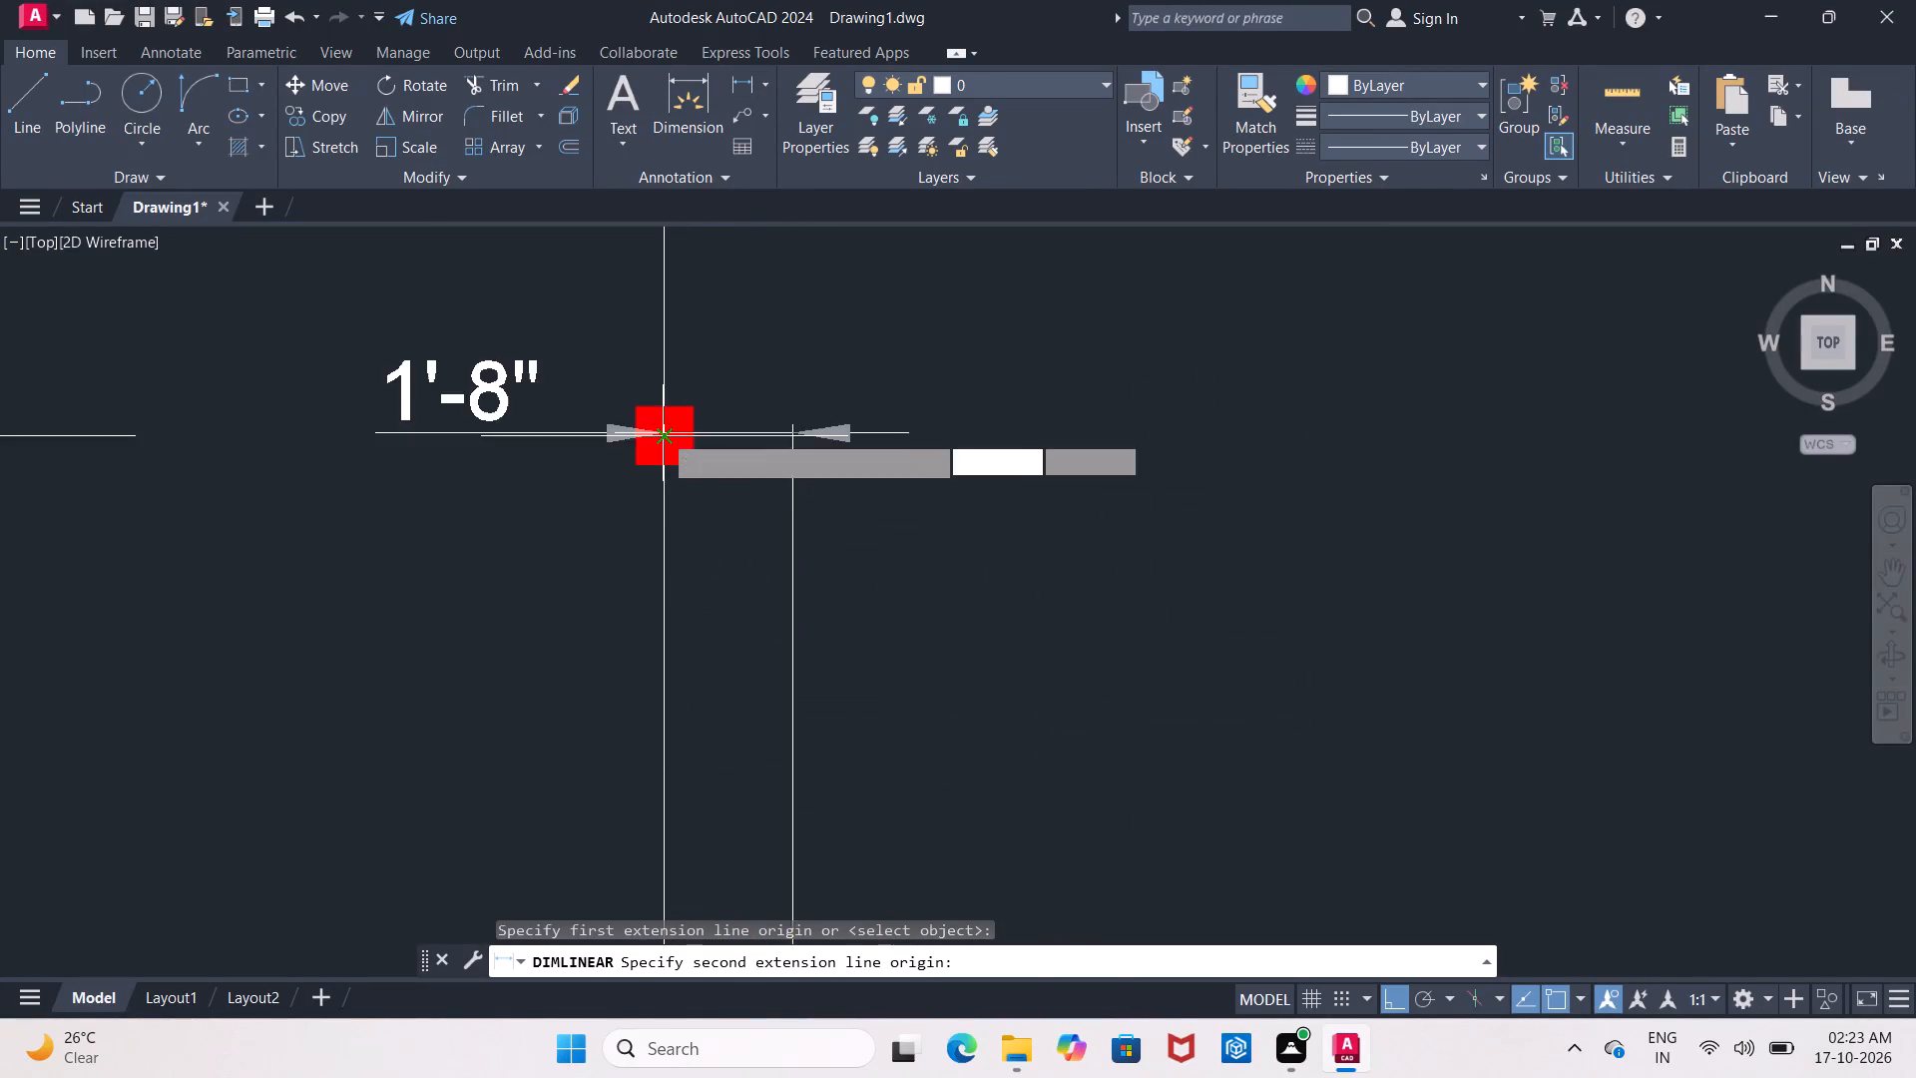
left_click(855, 485)
Move the new vertical dimension slightly outward, nearly in line with the dimension below it.
scroll(855, 485, "down", 3)
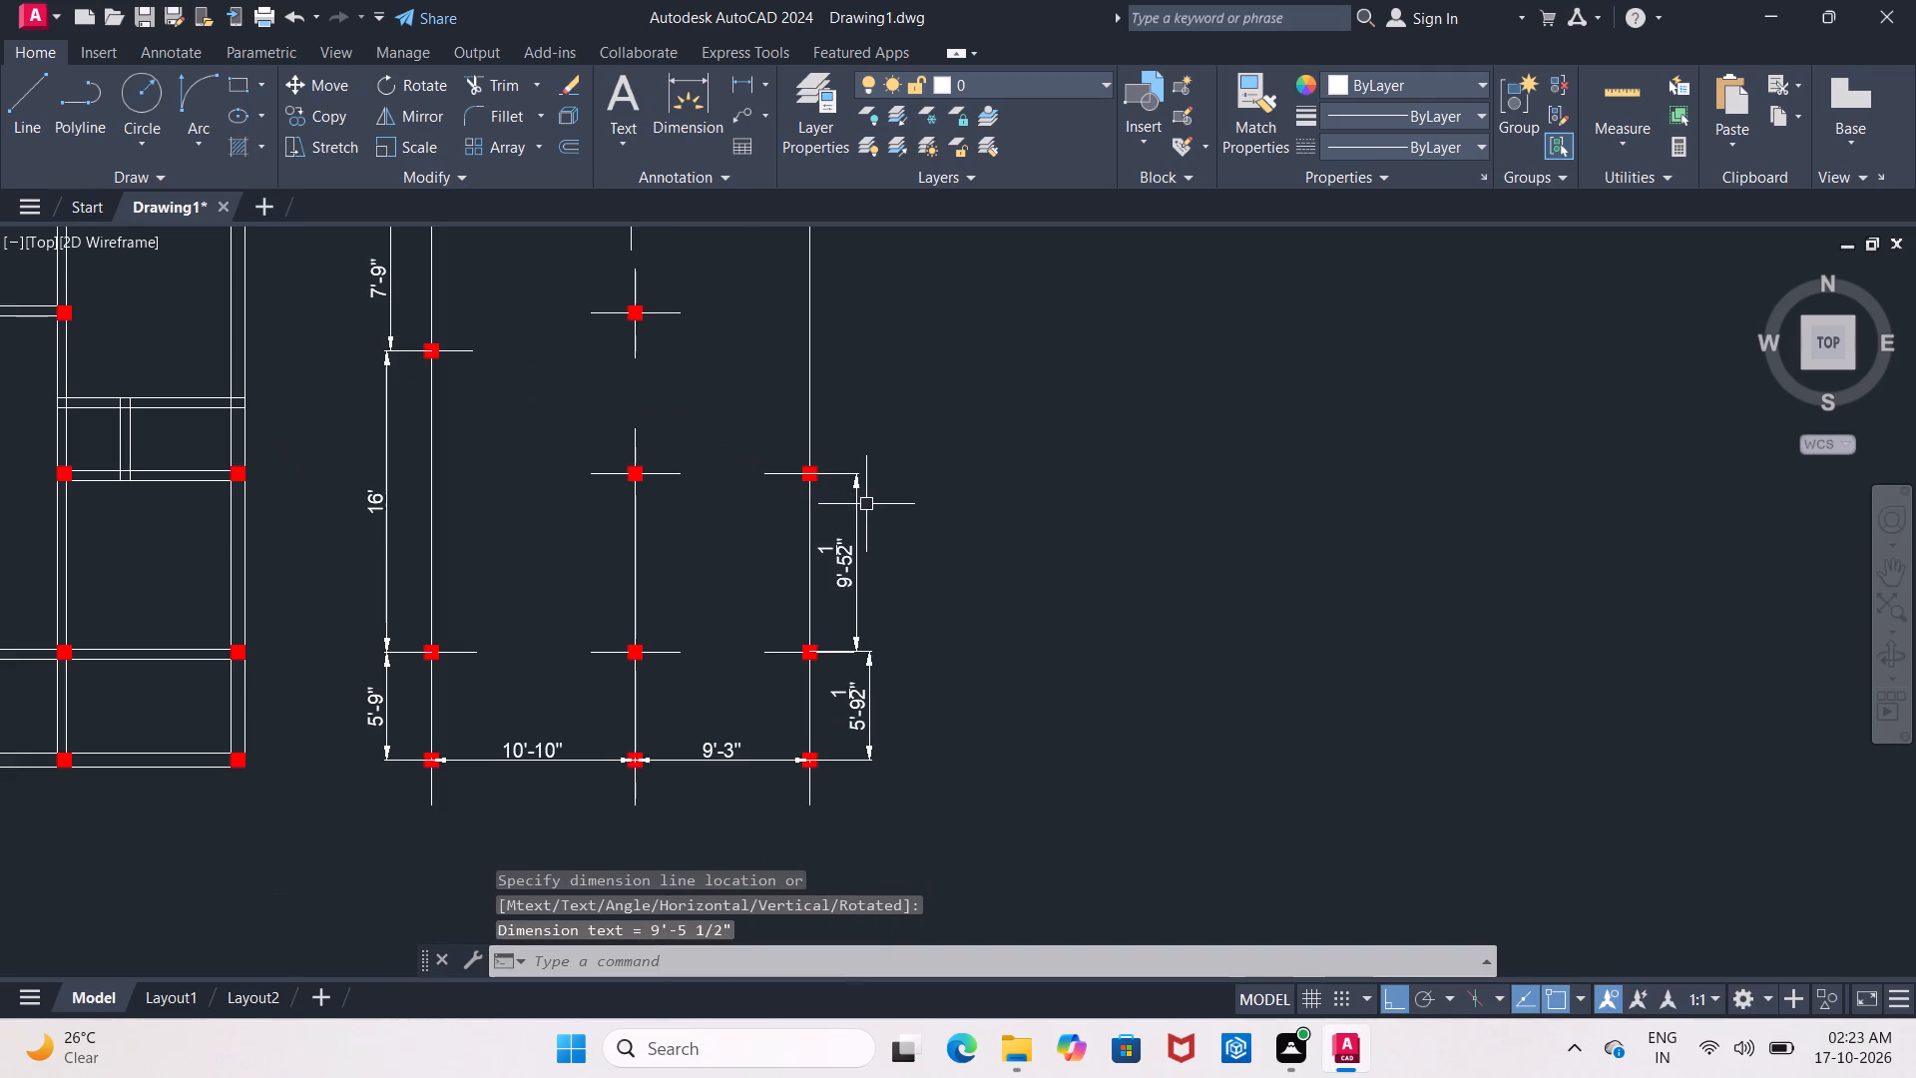
scroll(881, 548, "up", 1)
left_click(835, 554)
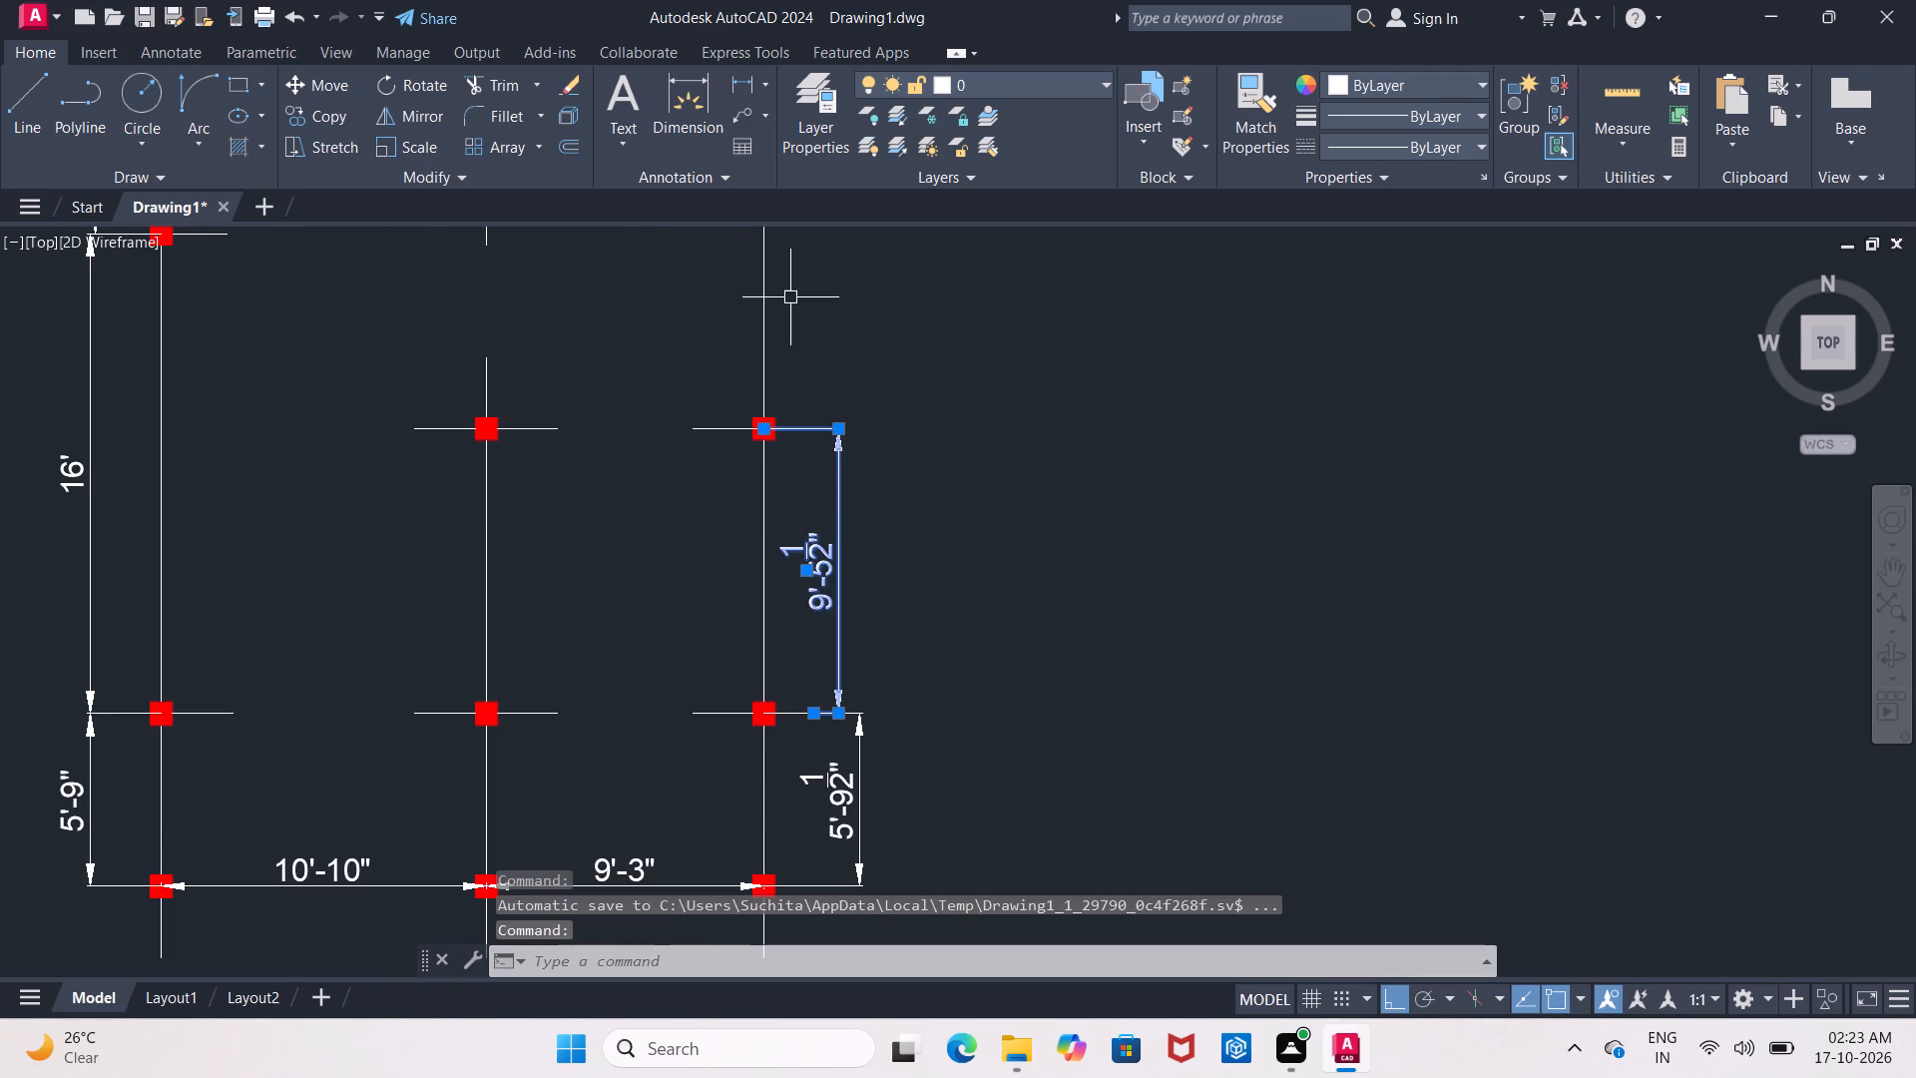
left_click(328, 91)
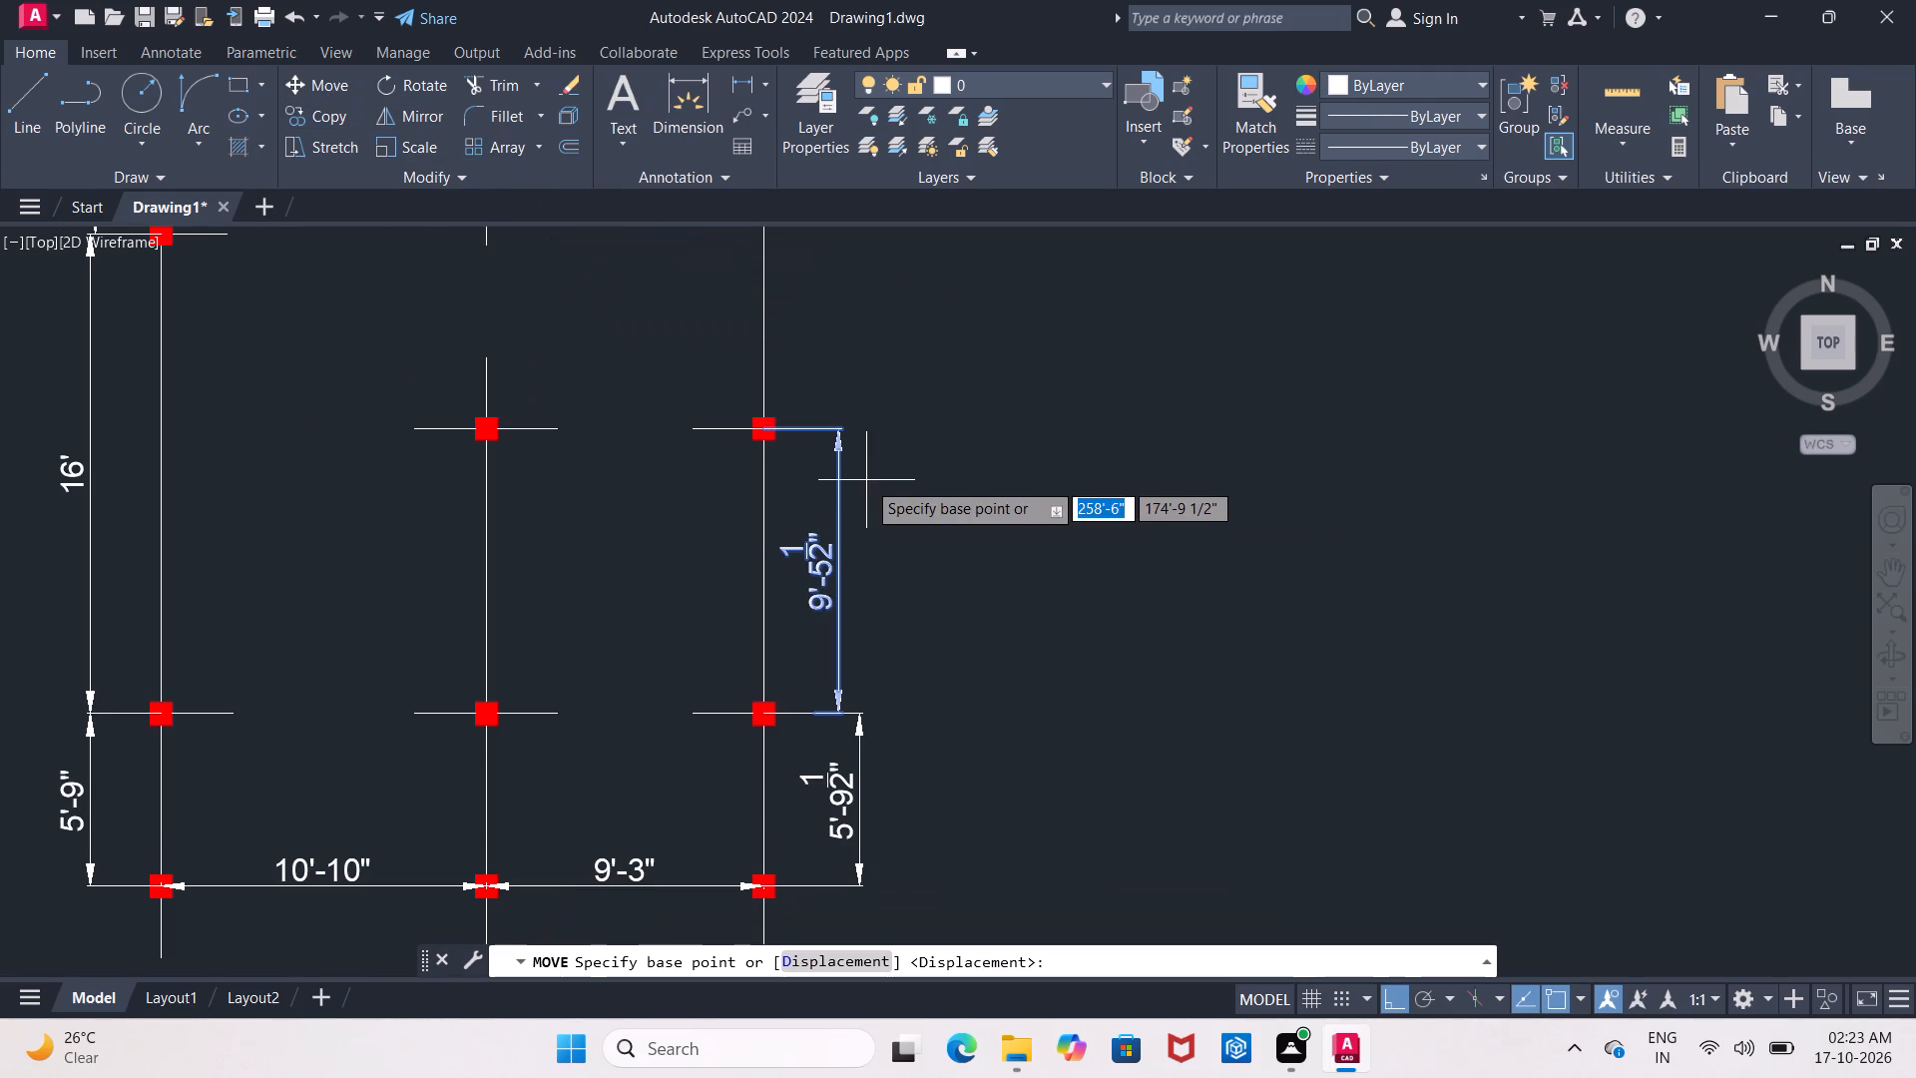
left_click(835, 522)
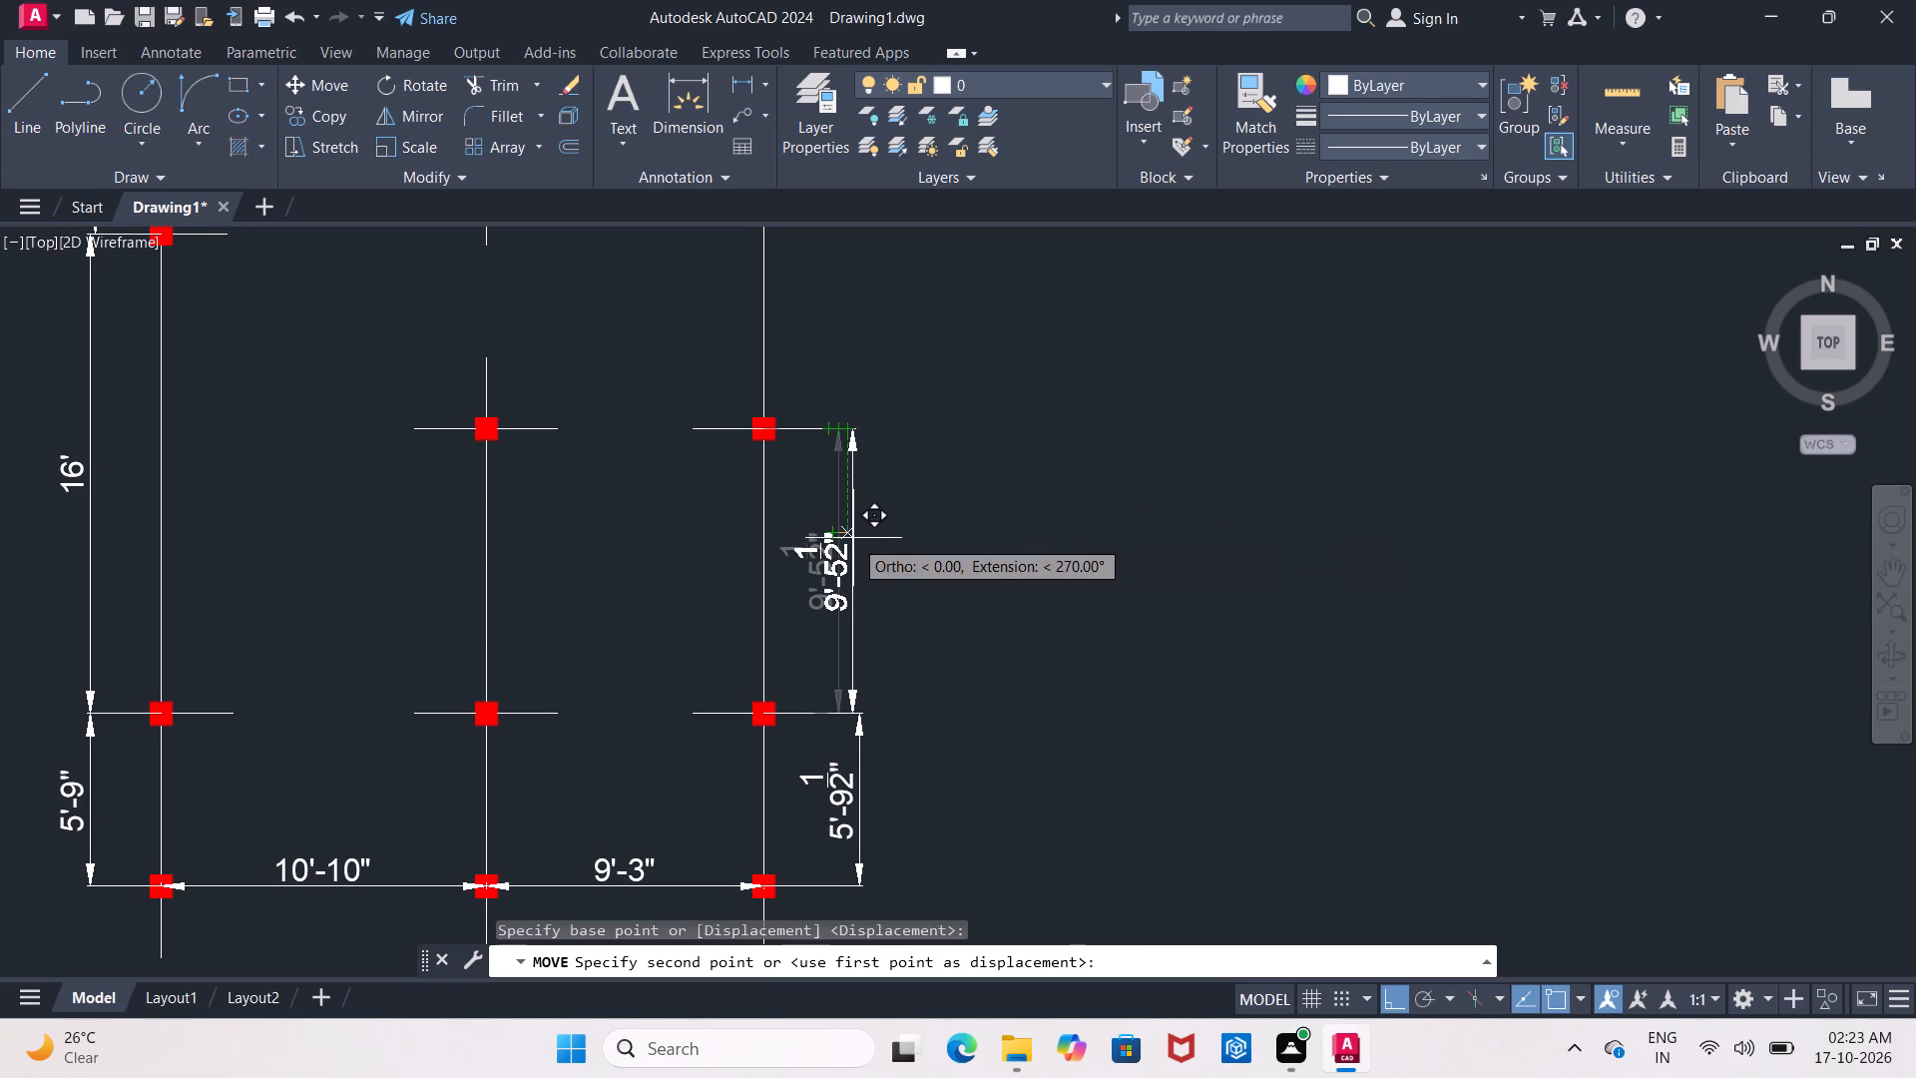
left_click(856, 538)
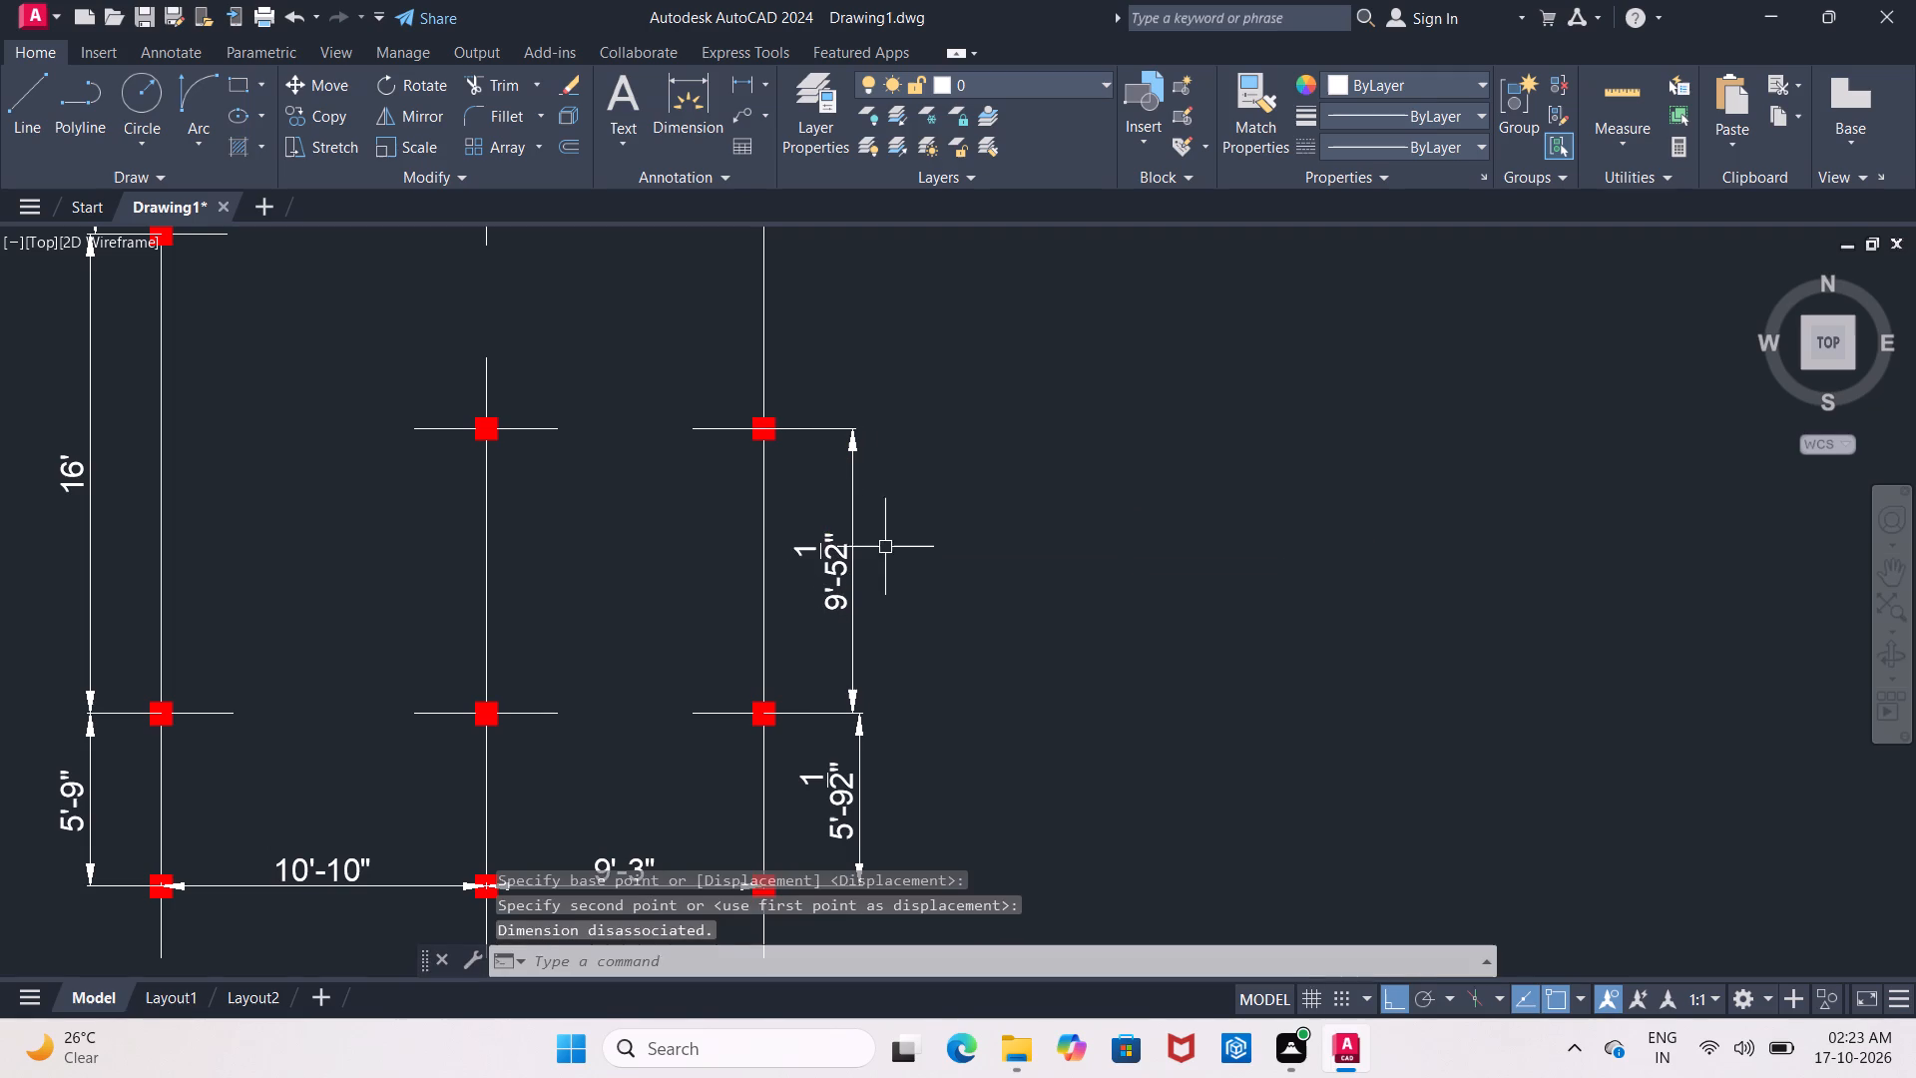
Stretch the right end of the top horizontal grid line outward by 2', past the corner column.
middle_click_drag(895, 553, 865, 772)
scroll(894, 656, "down", 1)
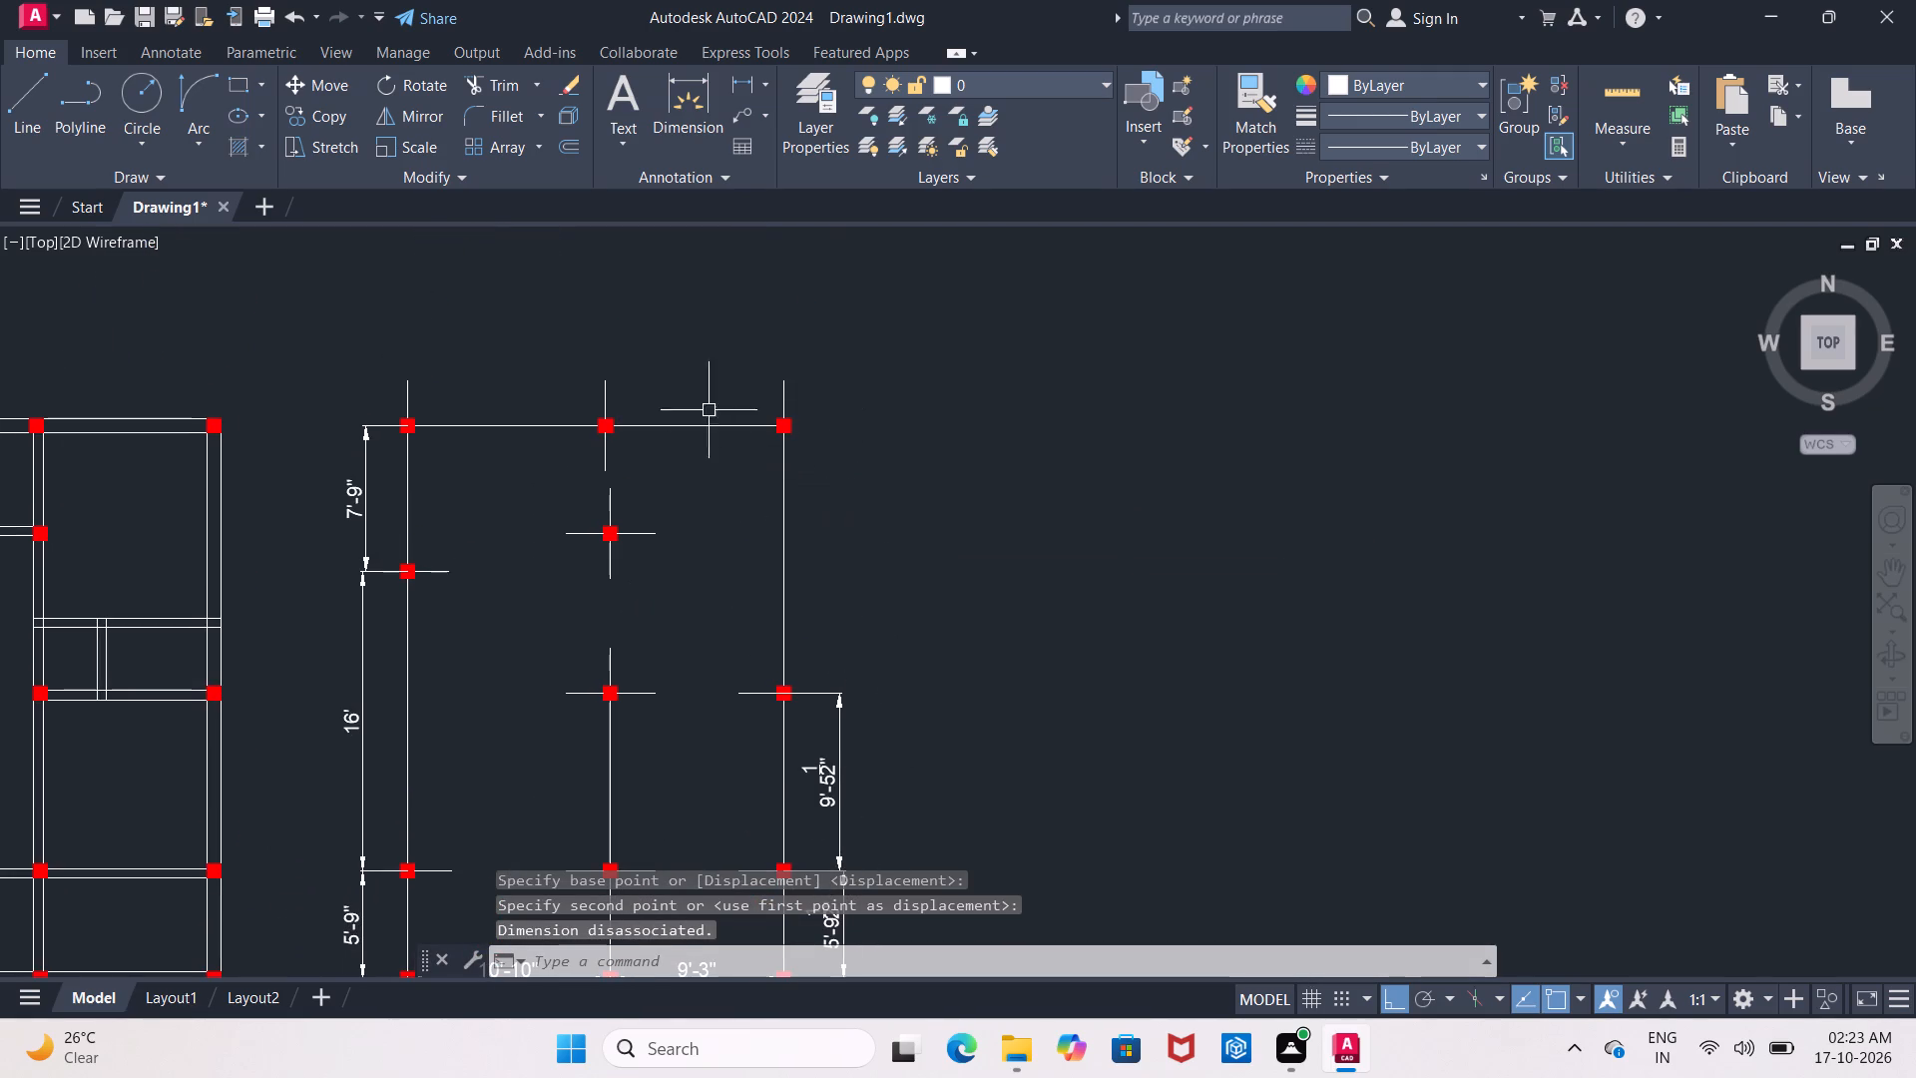
left_click(721, 430)
scroll(833, 480, "up", 2)
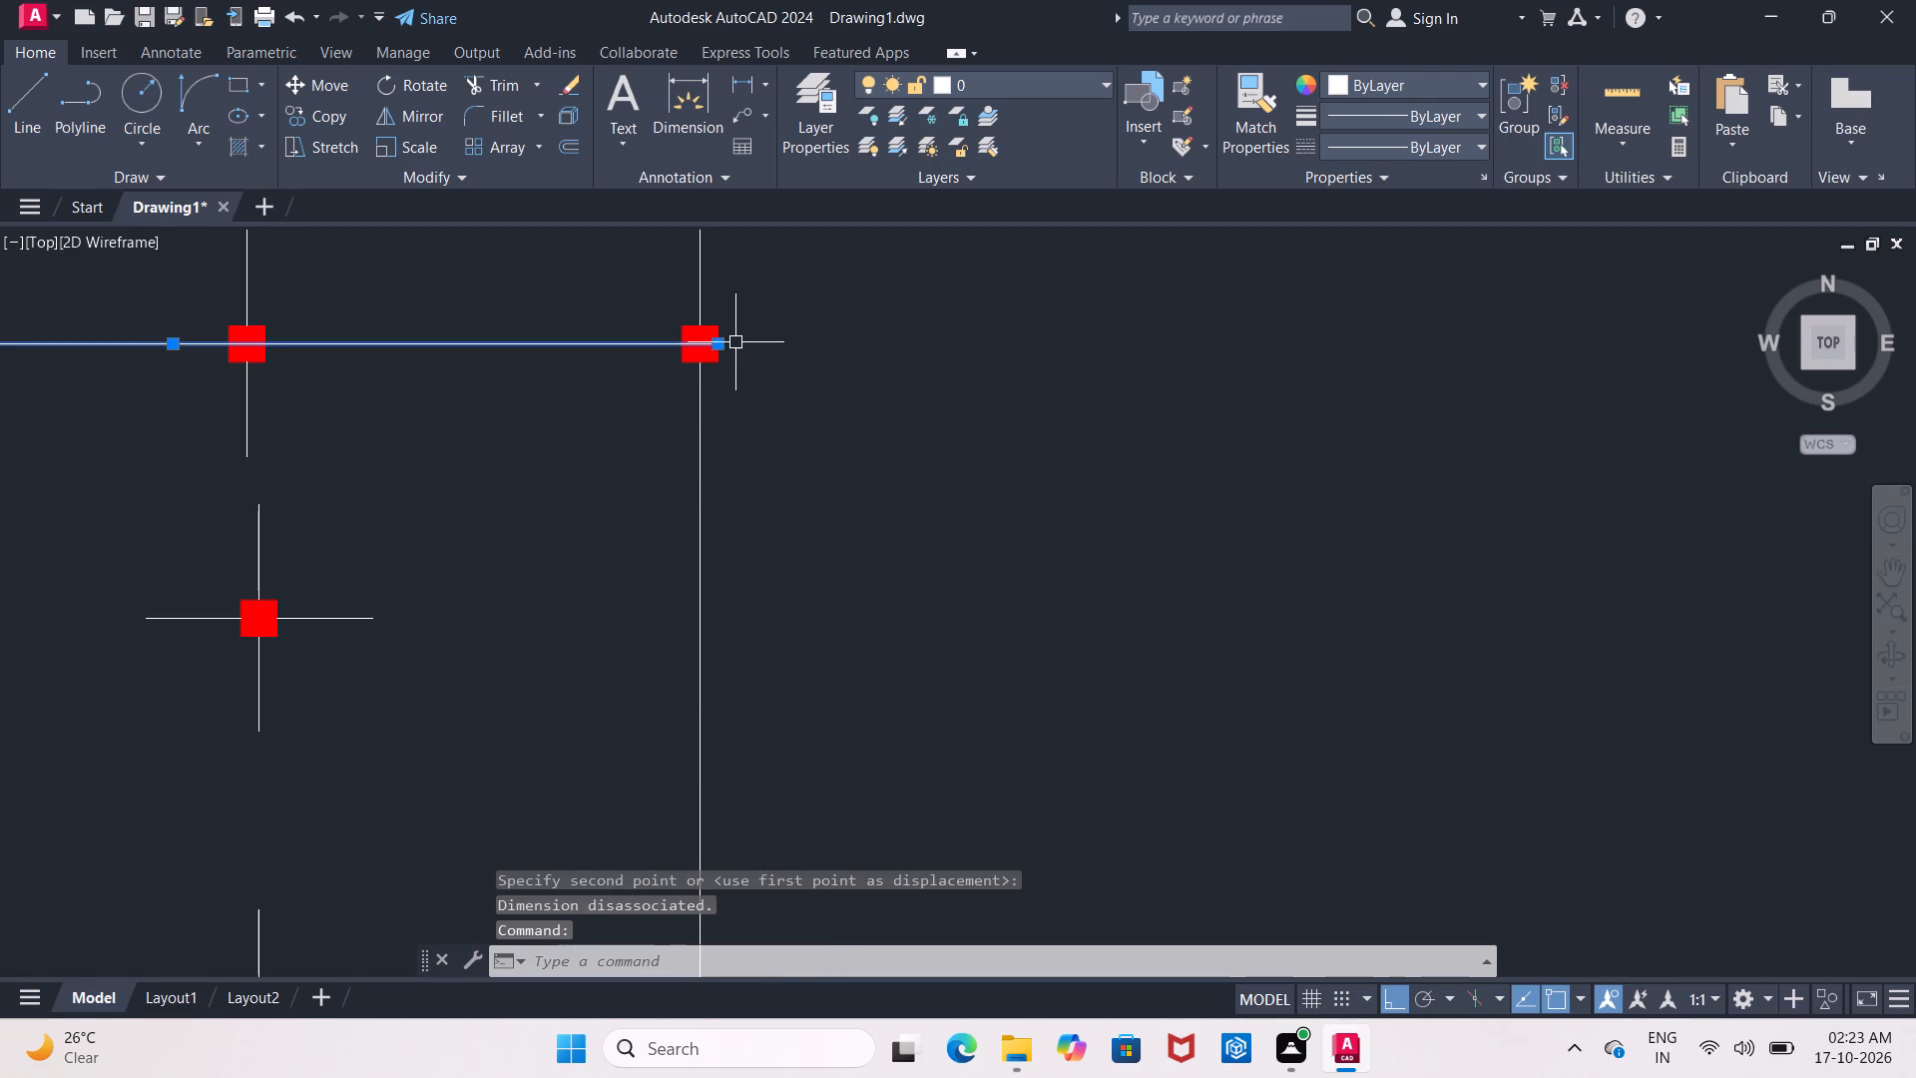
left_click(720, 345)
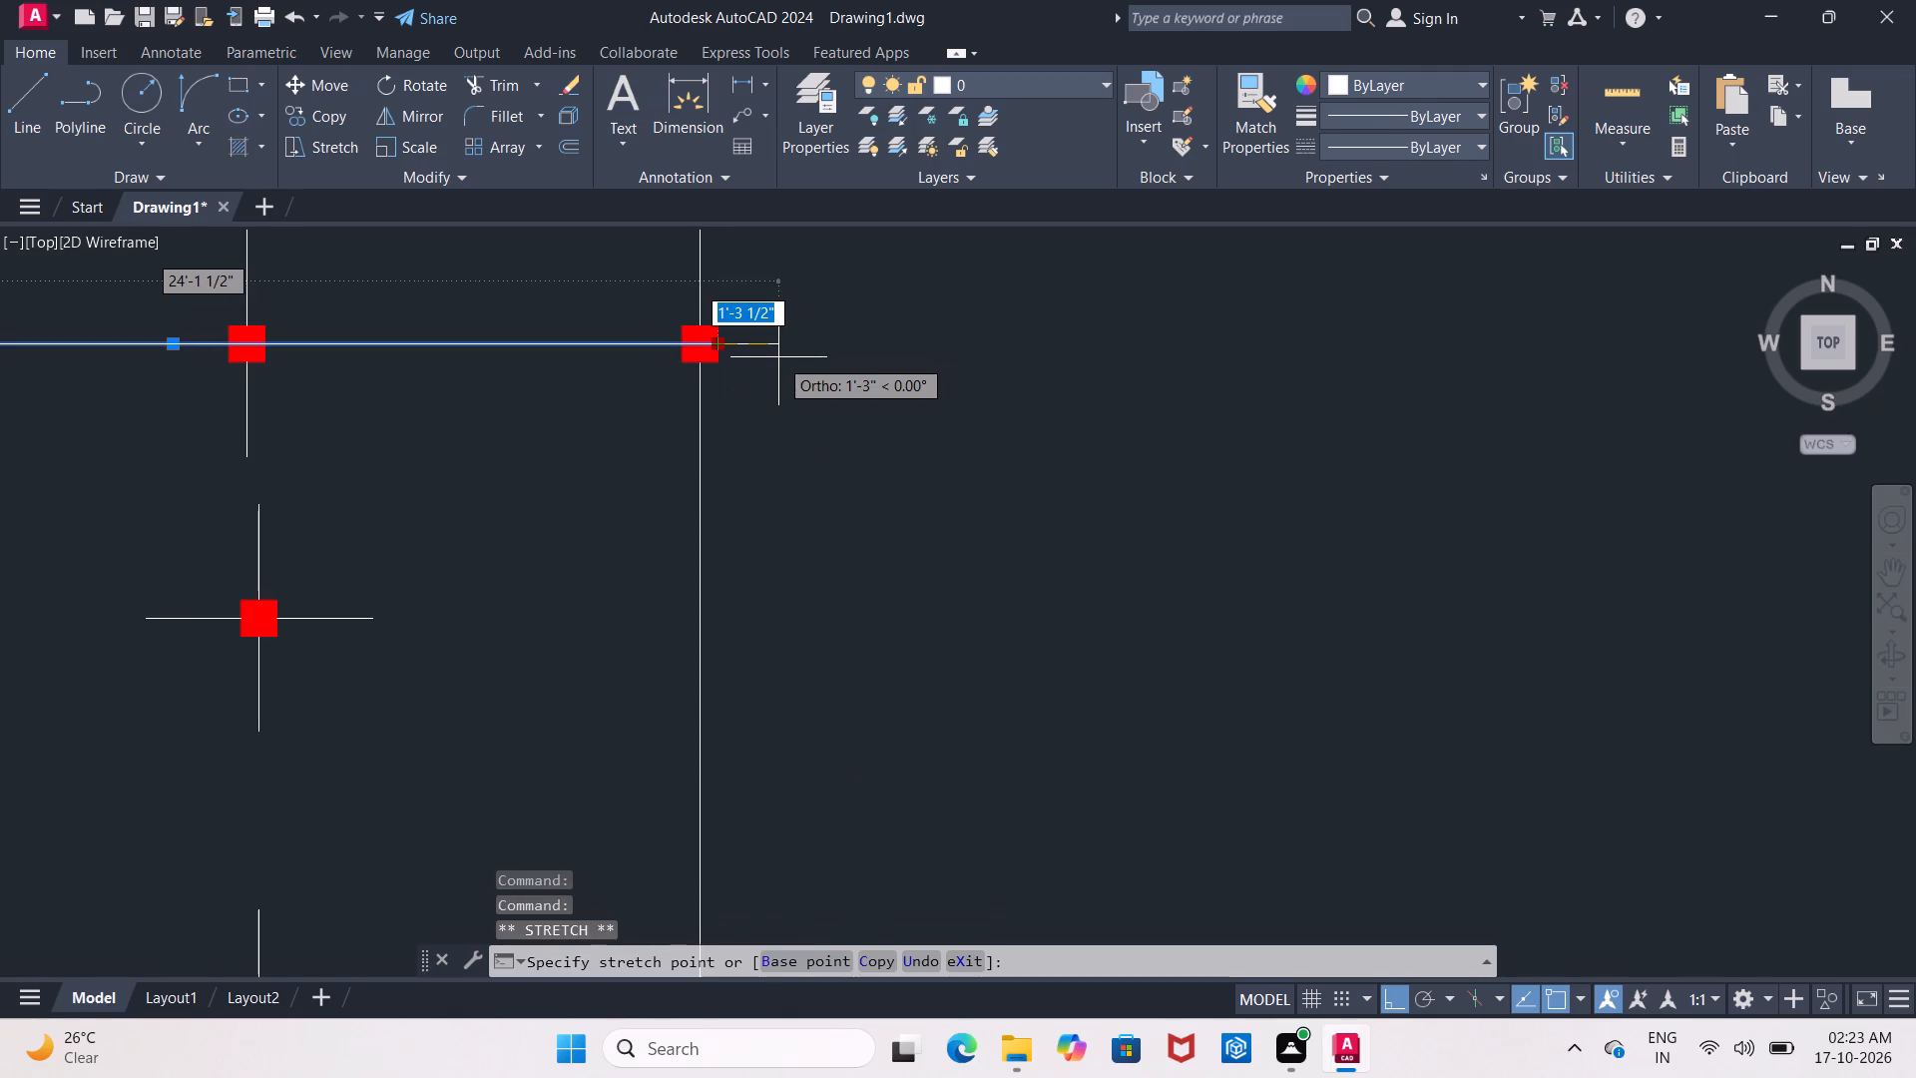
type("2'")
key("Return")
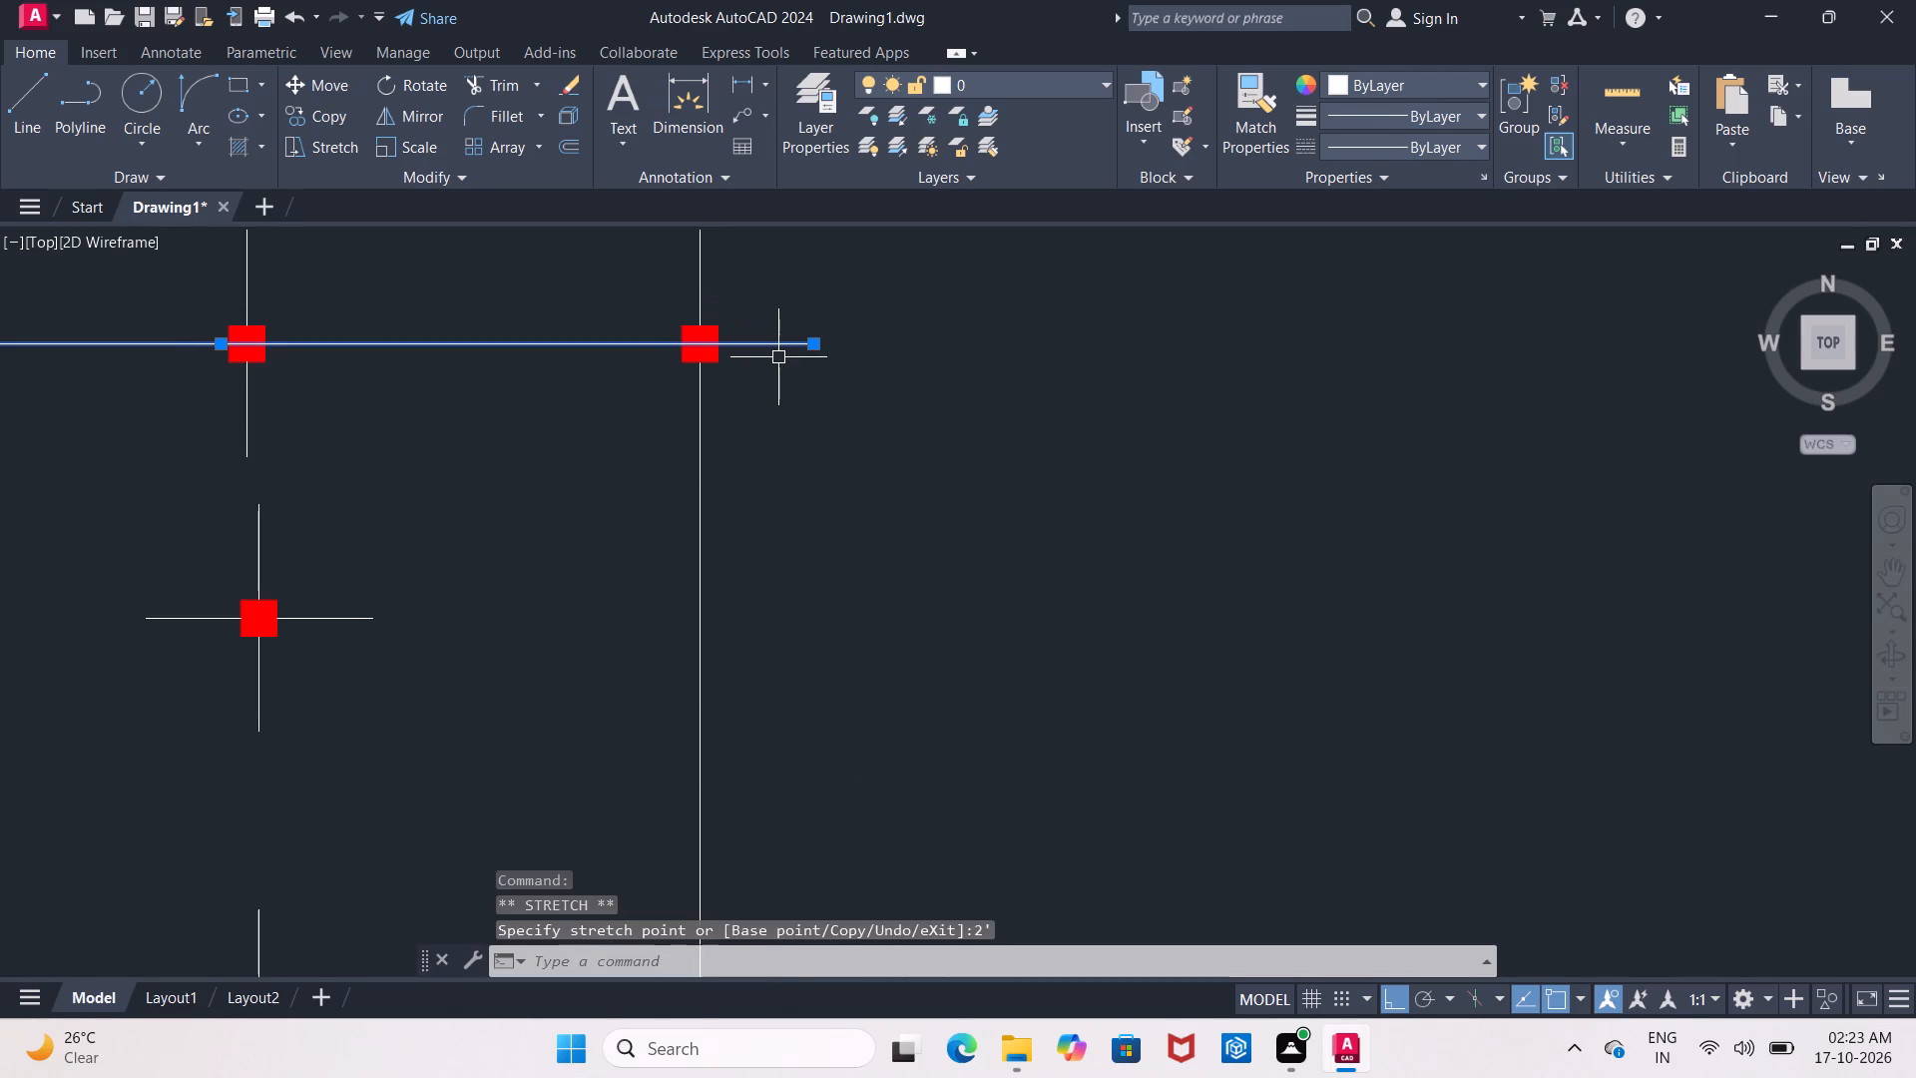
key("Escape")
Add a vertical linear dimension from the top right corner column to the next column below, in line with the existing dimension.
left_click(748, 71)
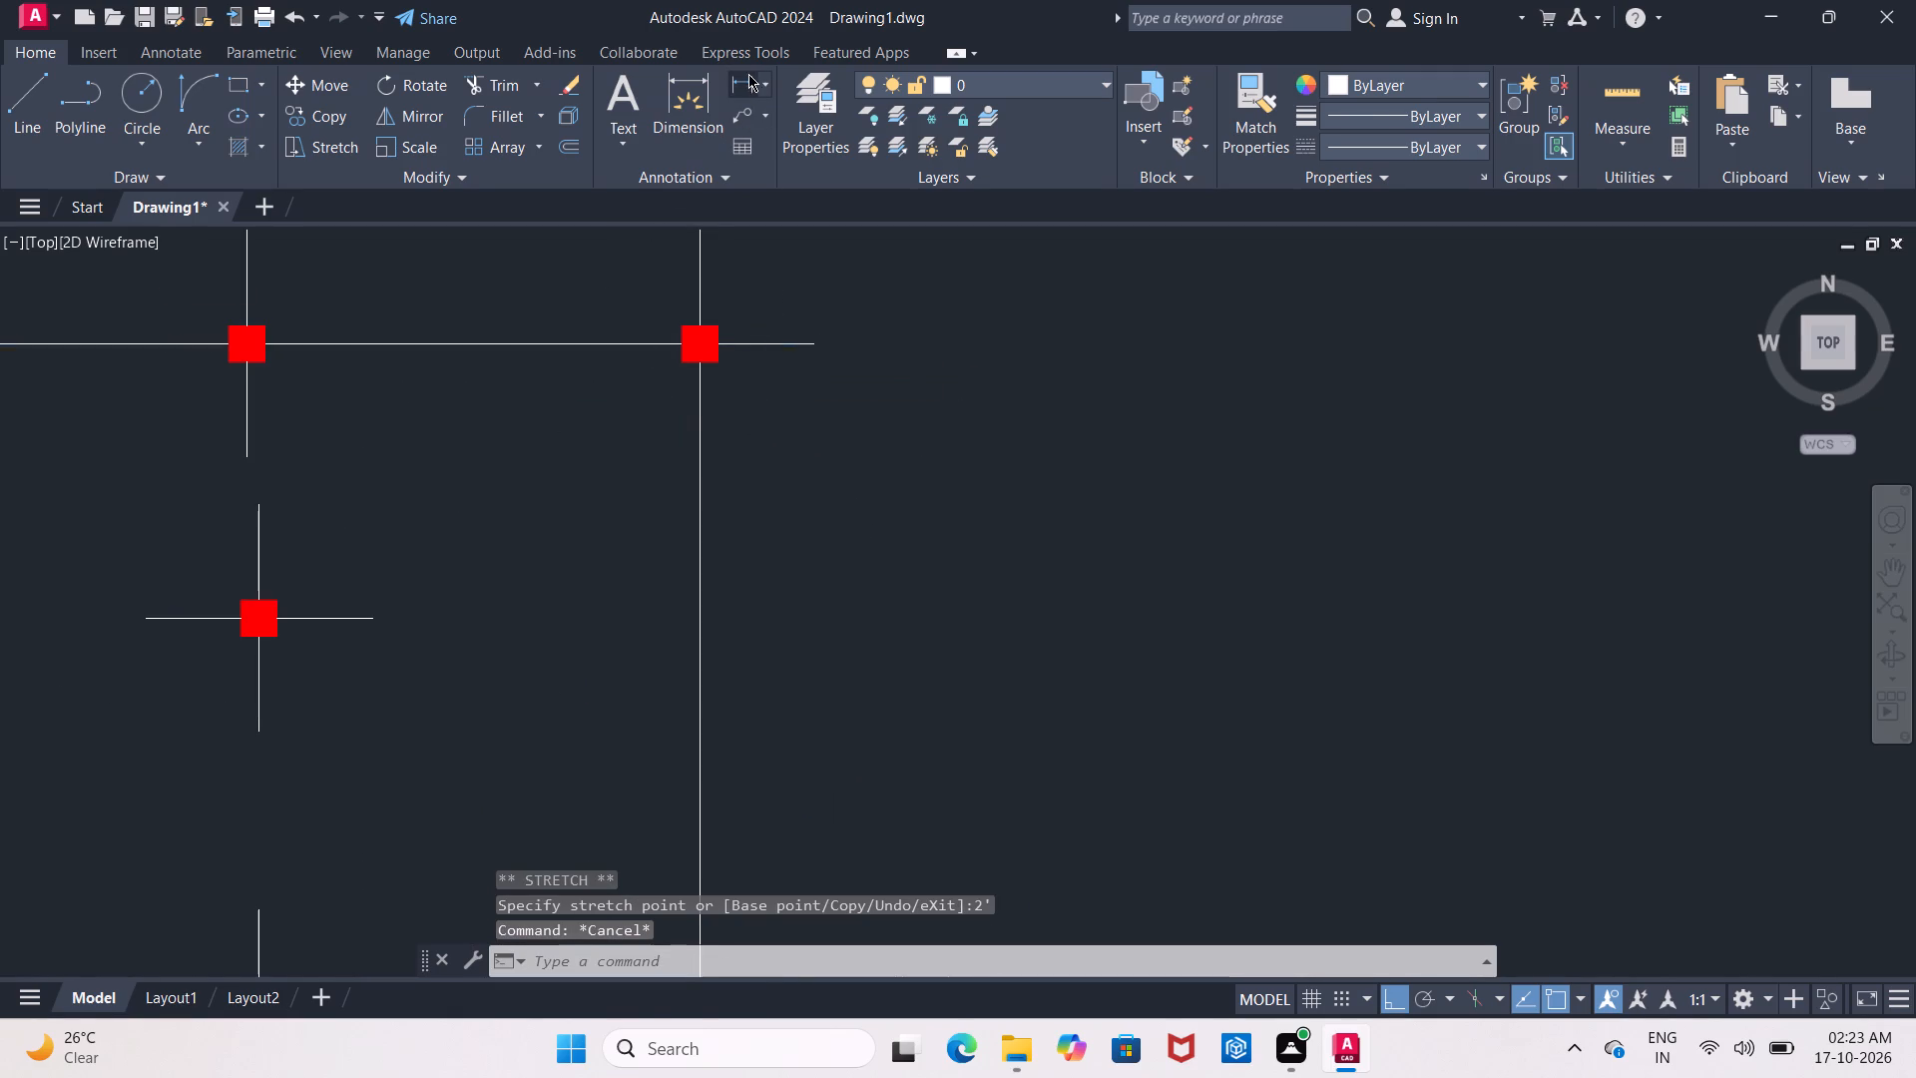
middle_click_drag(729, 417, 719, 547)
scroll(712, 442, "down", 1)
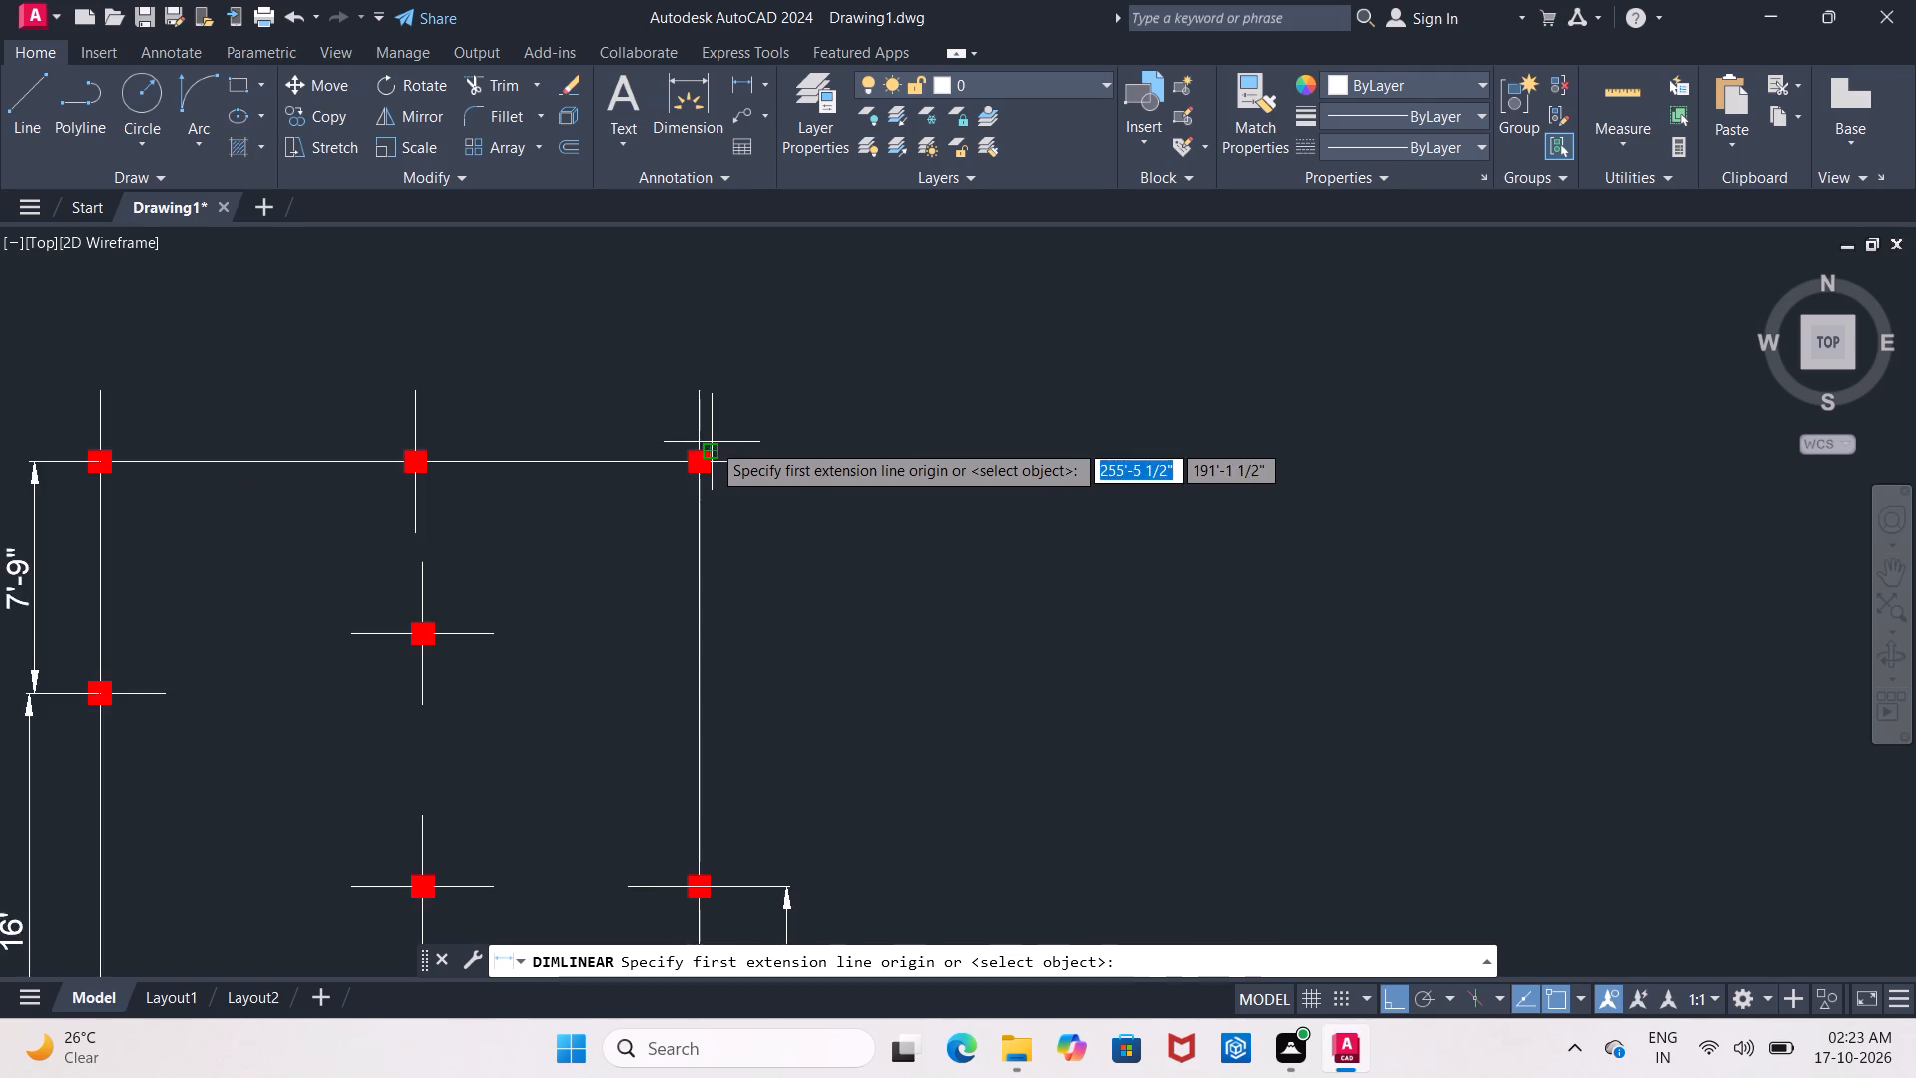
scroll(712, 442, "down", 1)
scroll(707, 459, "up", 3)
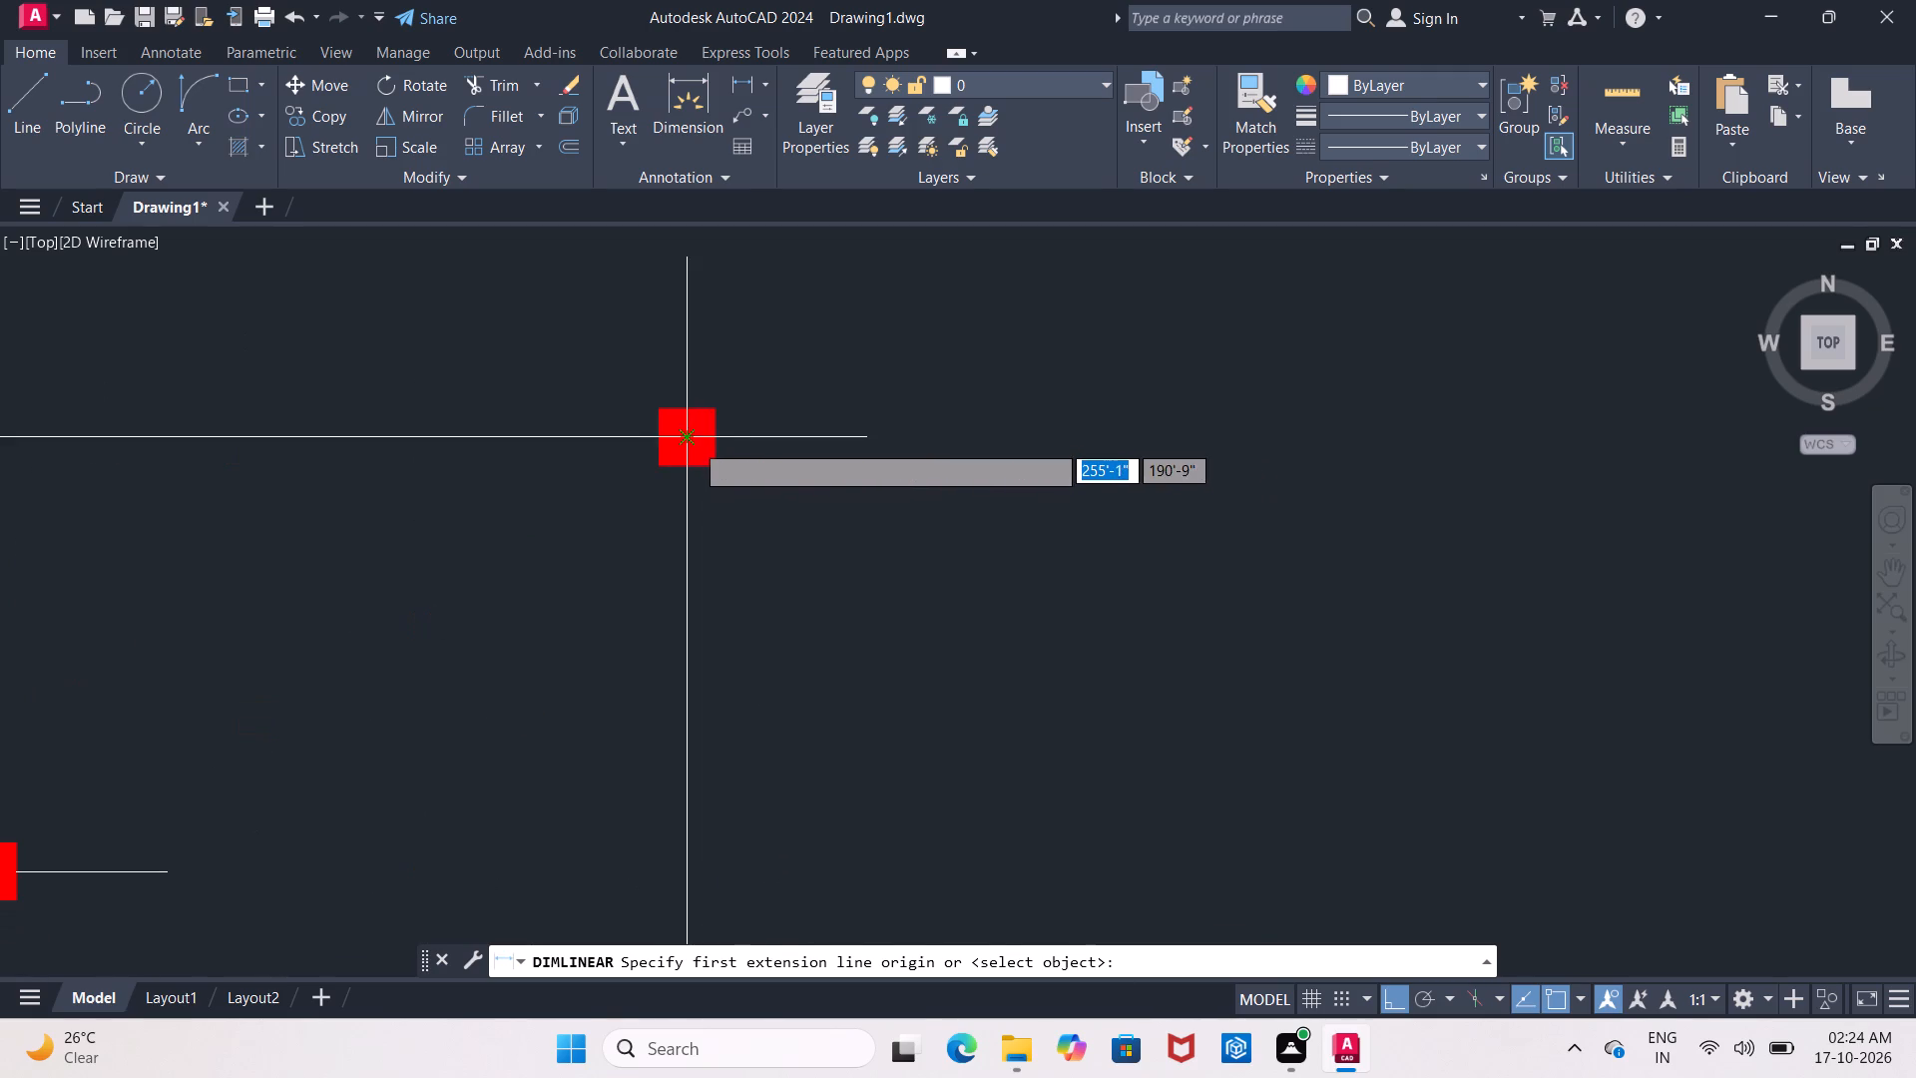
left_click(694, 442)
middle_click_drag(722, 593, 716, 311)
scroll(718, 293, "down", 3)
scroll(701, 614, "up", 2)
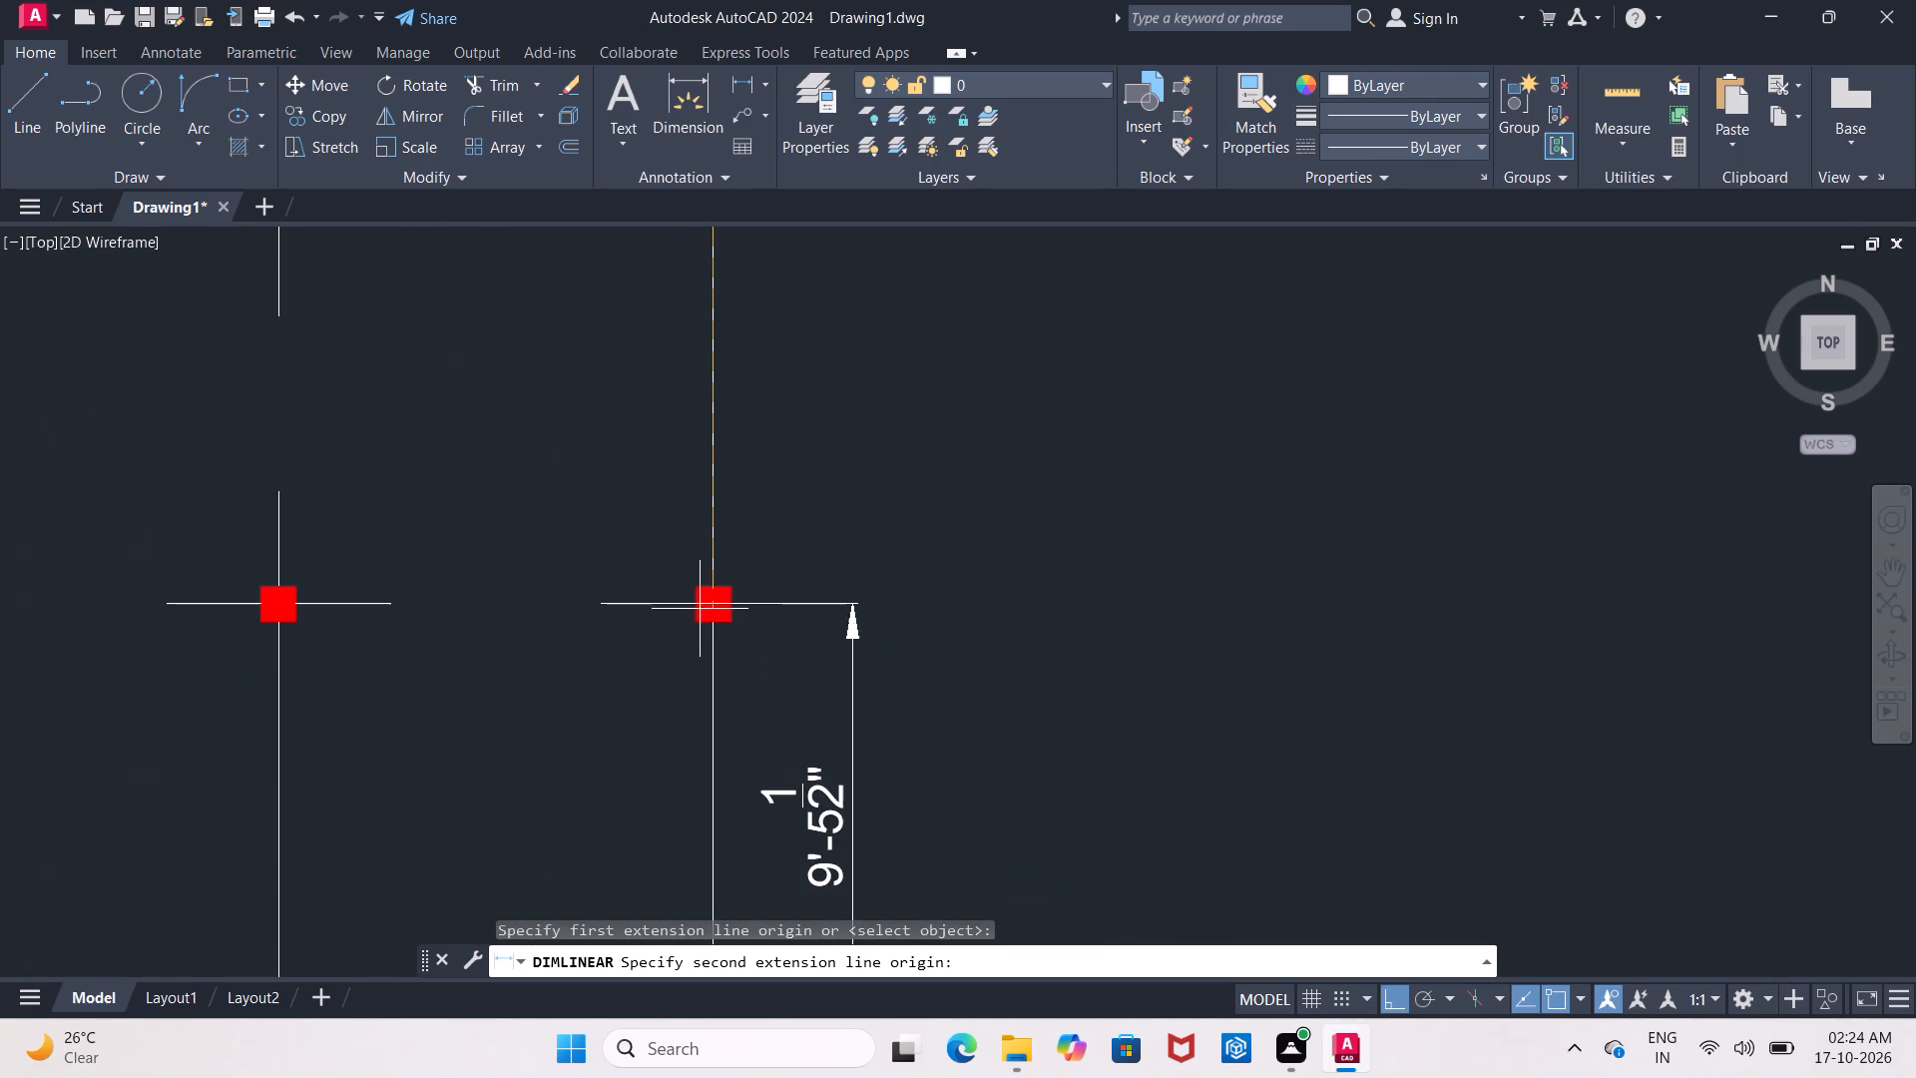
left_click(709, 604)
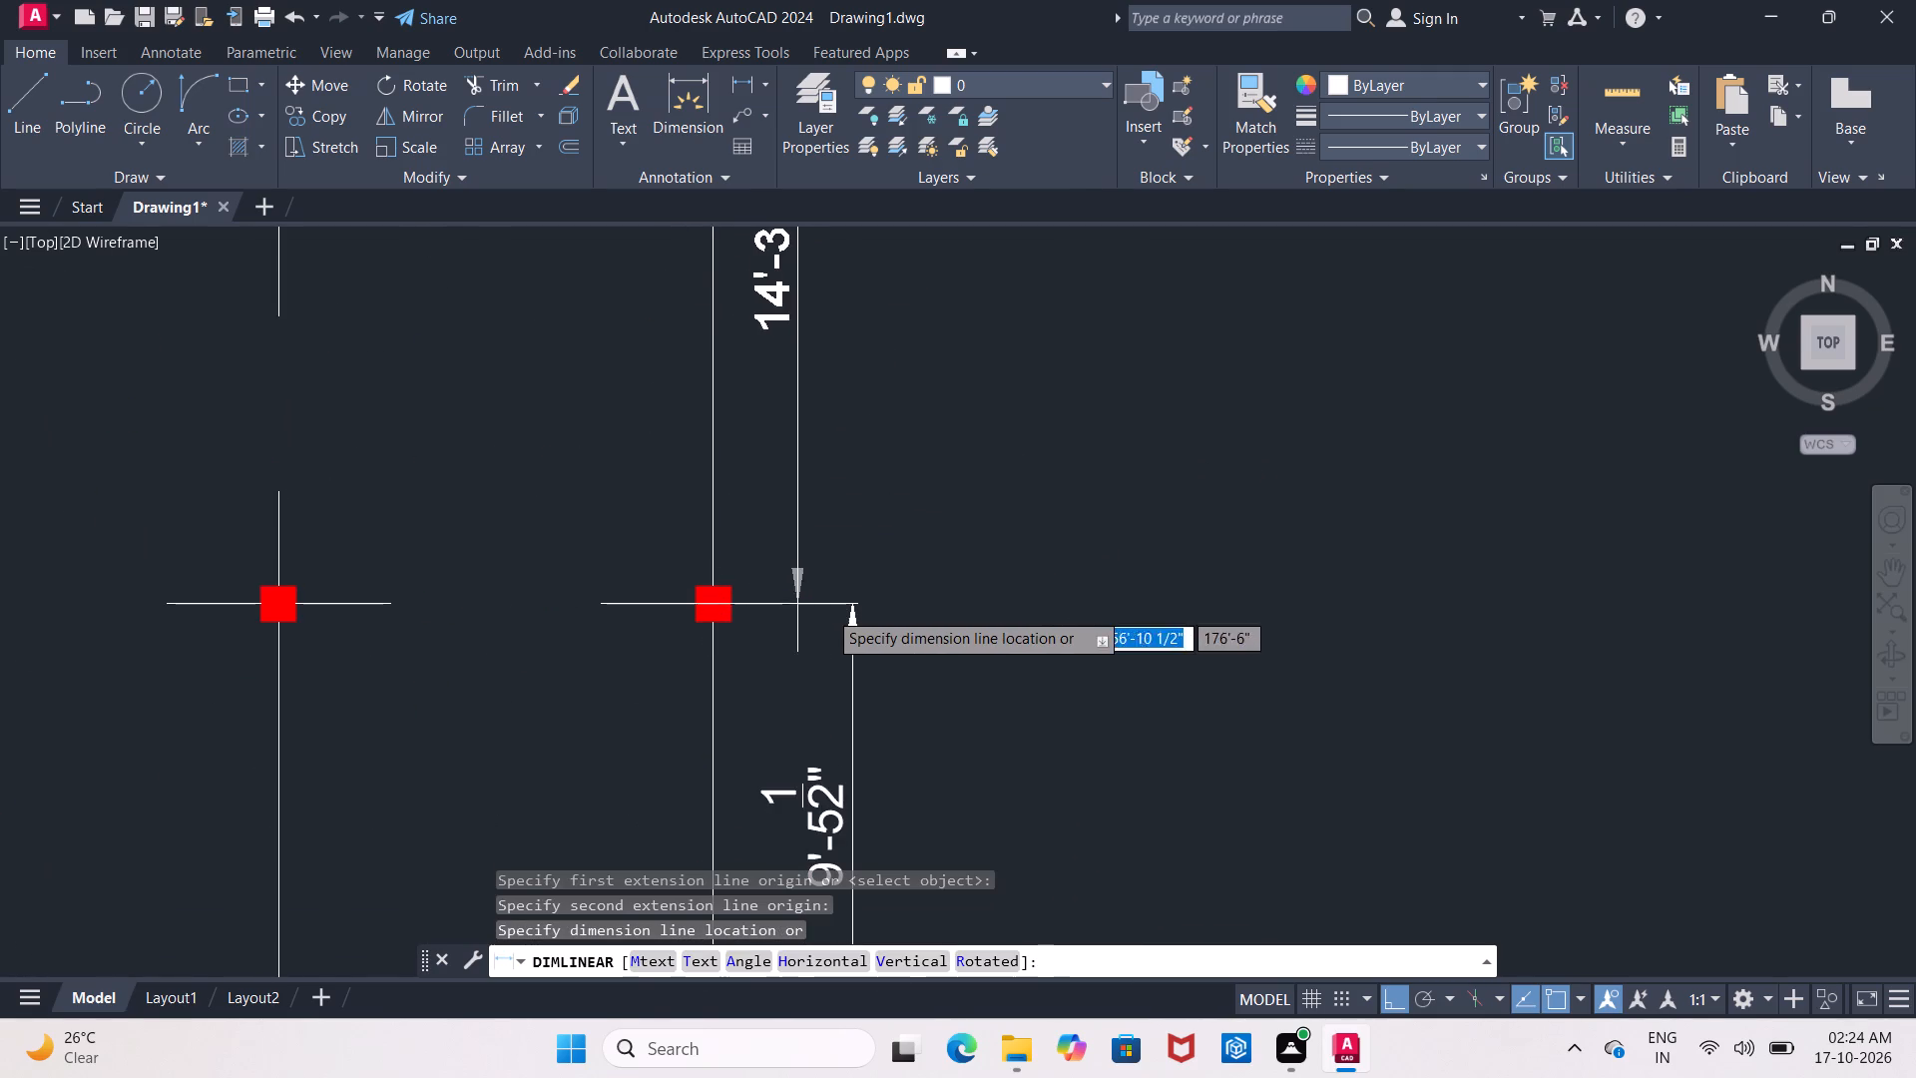
left_click(854, 608)
key("Escape")
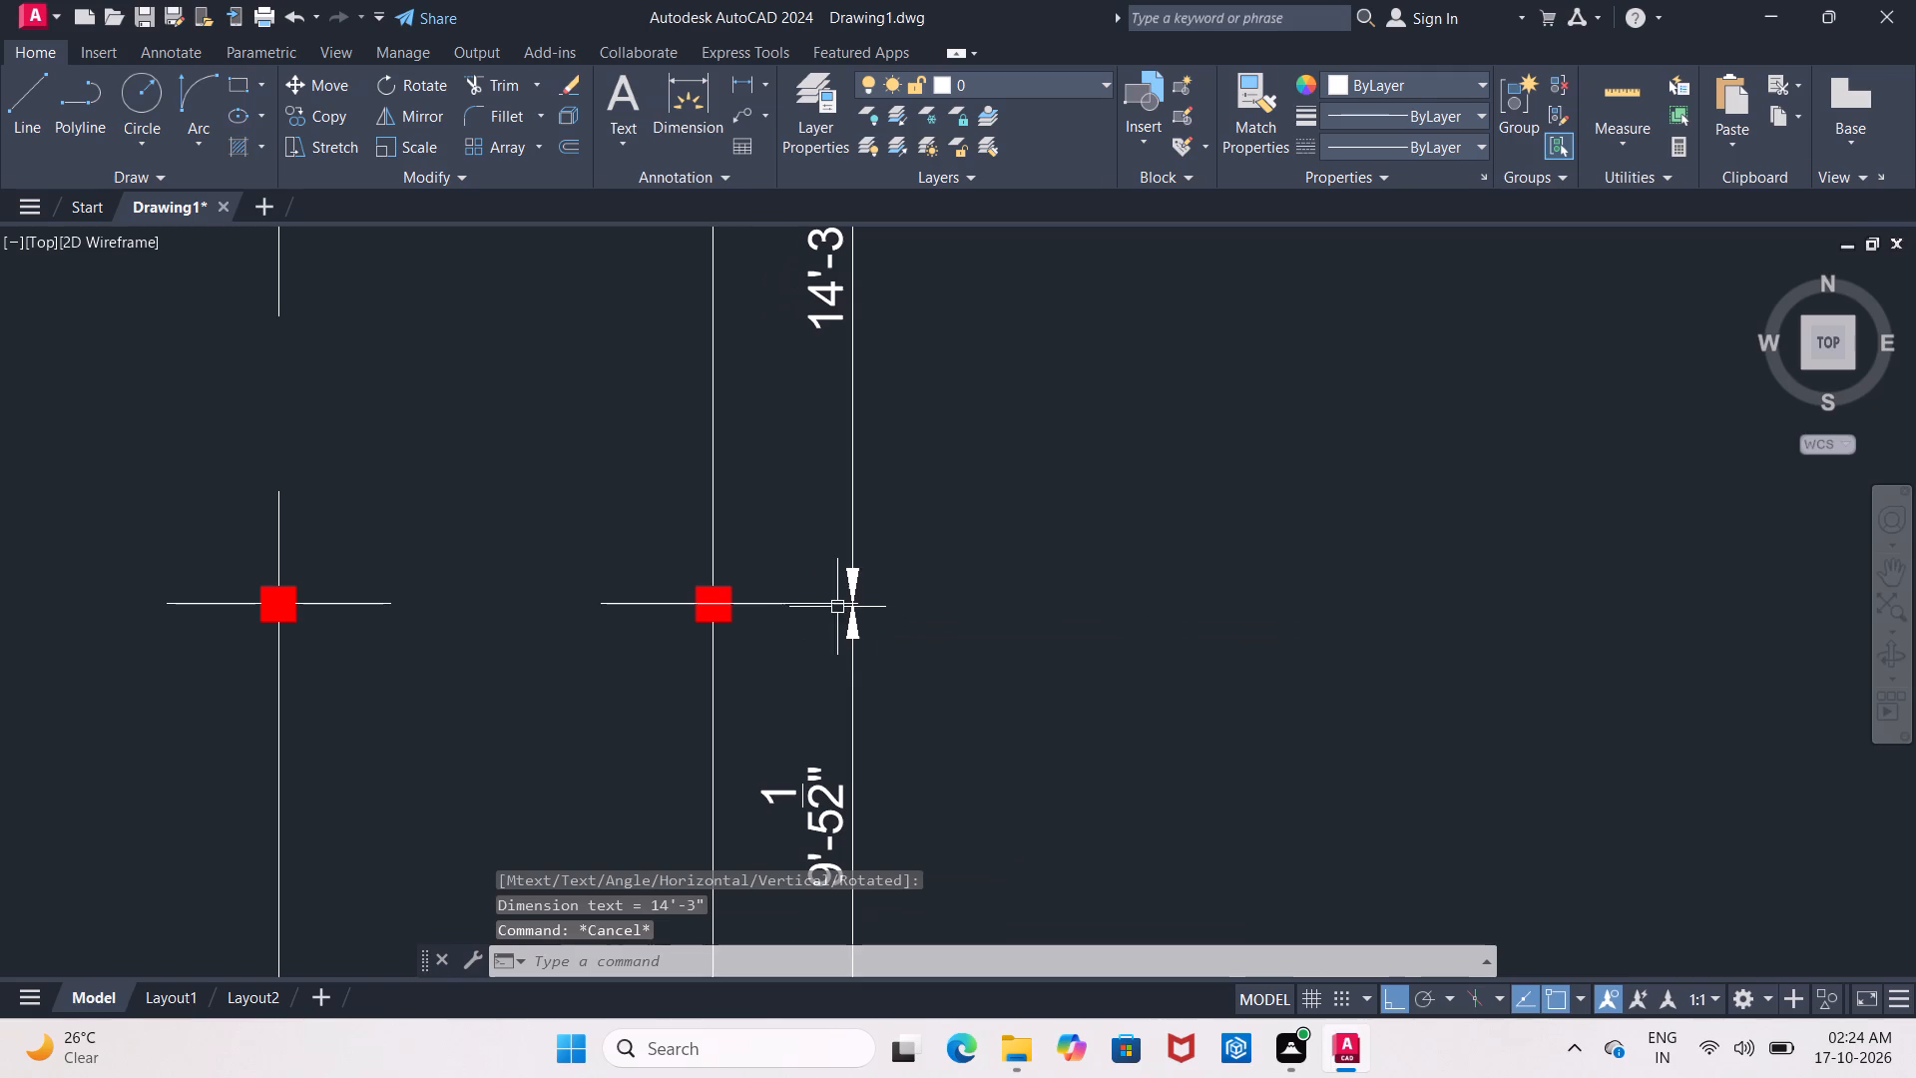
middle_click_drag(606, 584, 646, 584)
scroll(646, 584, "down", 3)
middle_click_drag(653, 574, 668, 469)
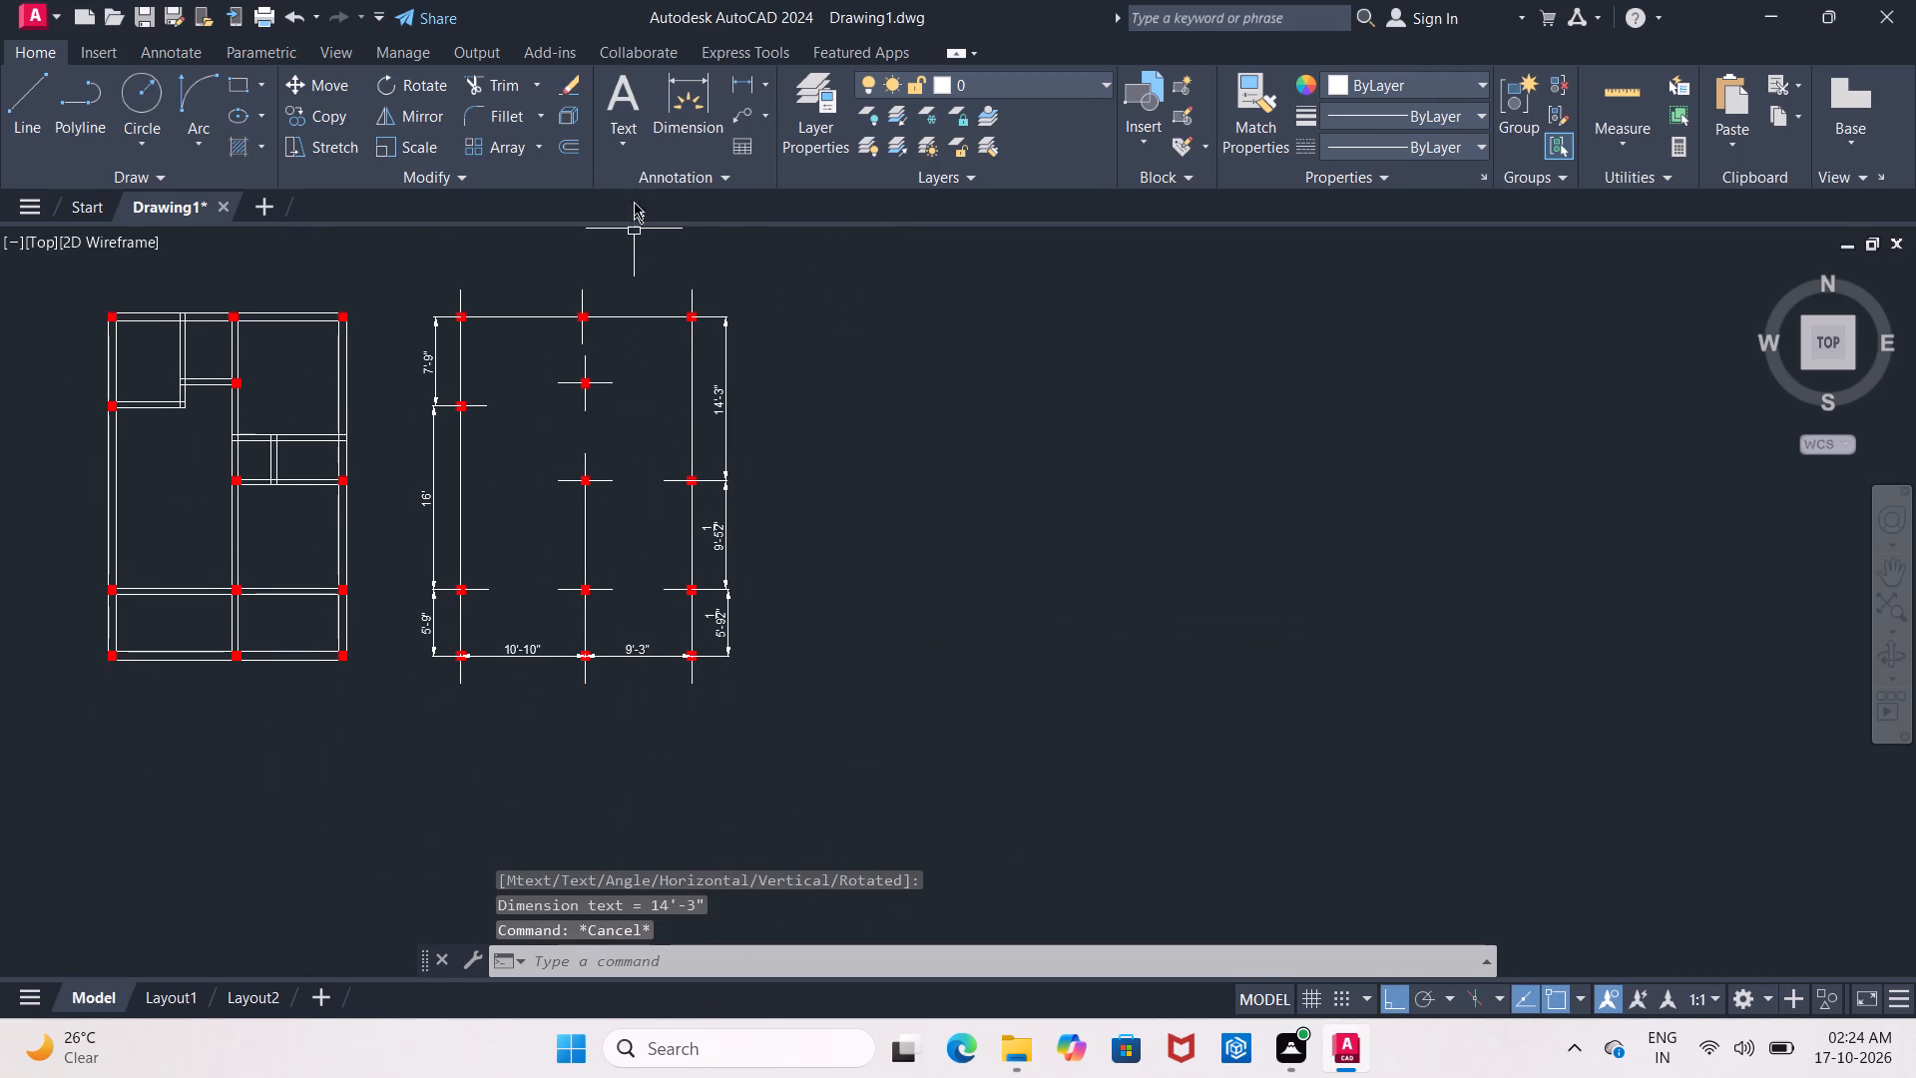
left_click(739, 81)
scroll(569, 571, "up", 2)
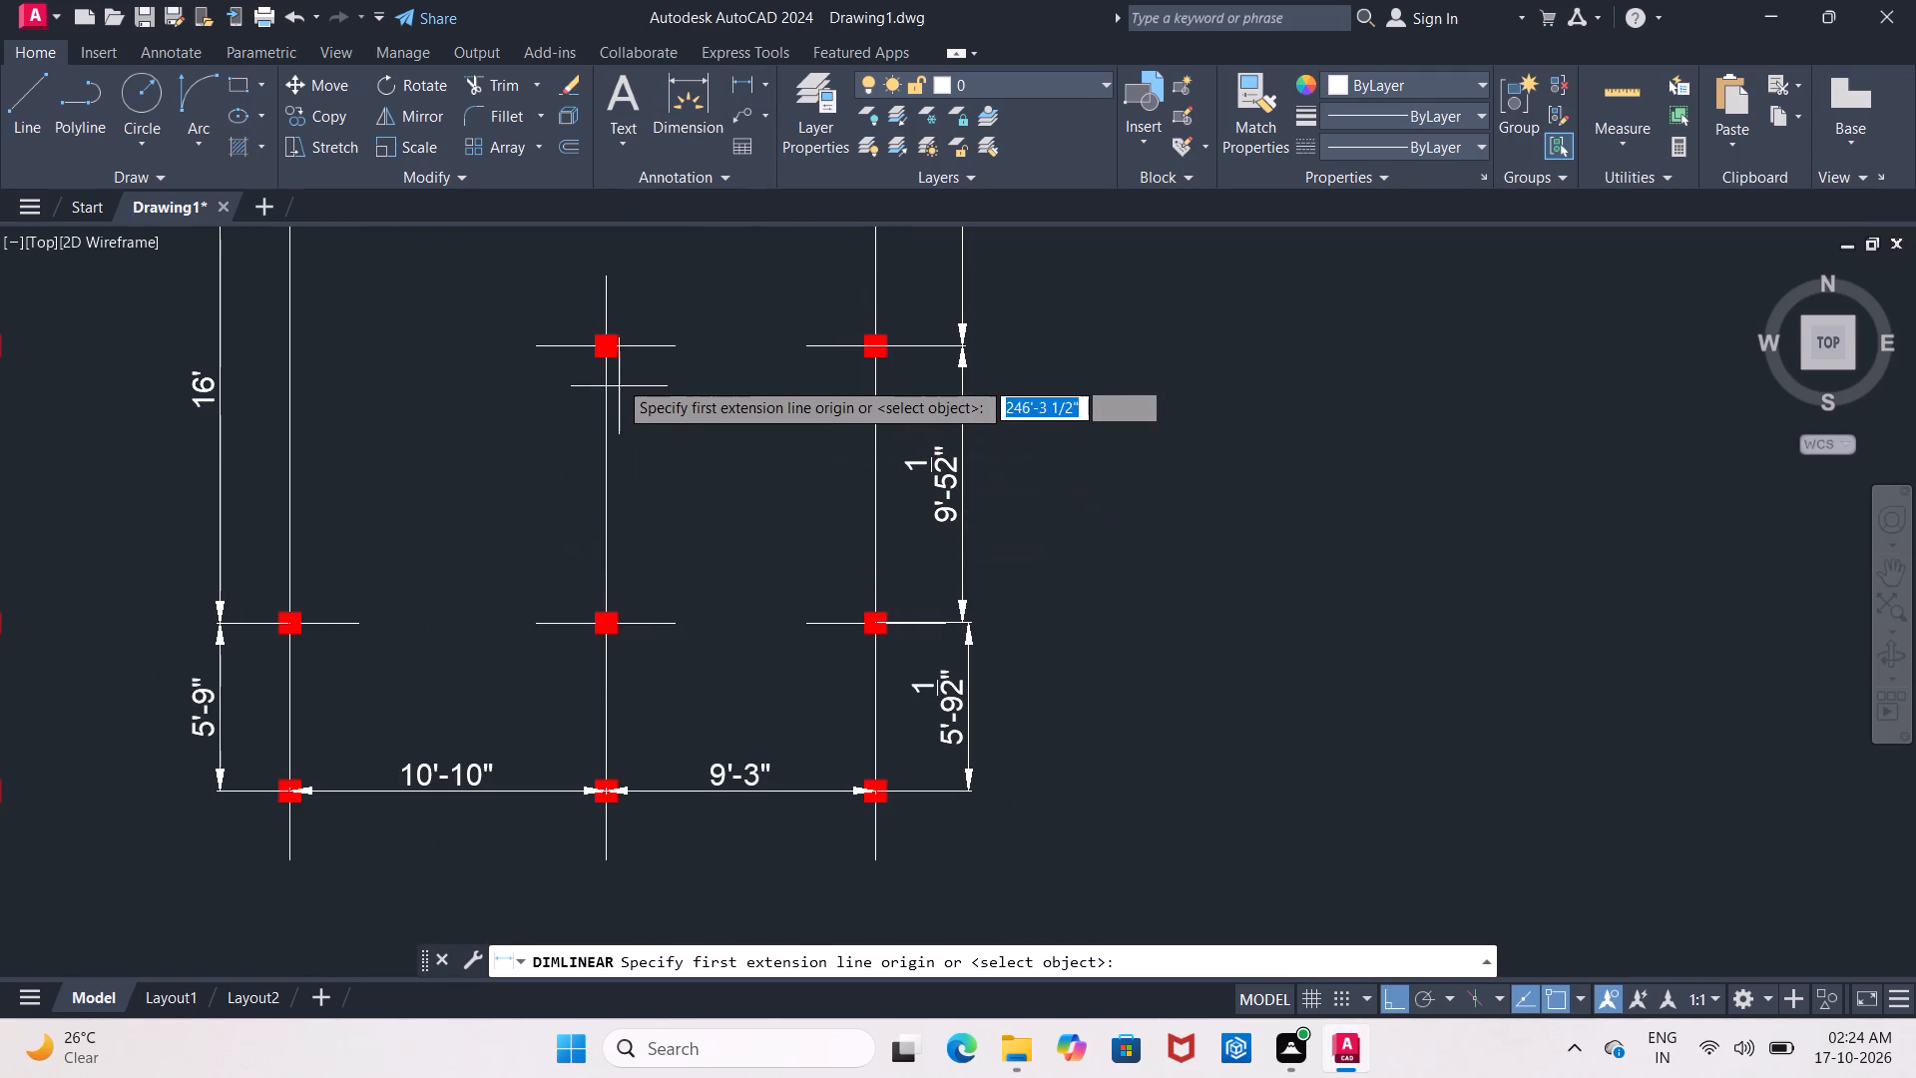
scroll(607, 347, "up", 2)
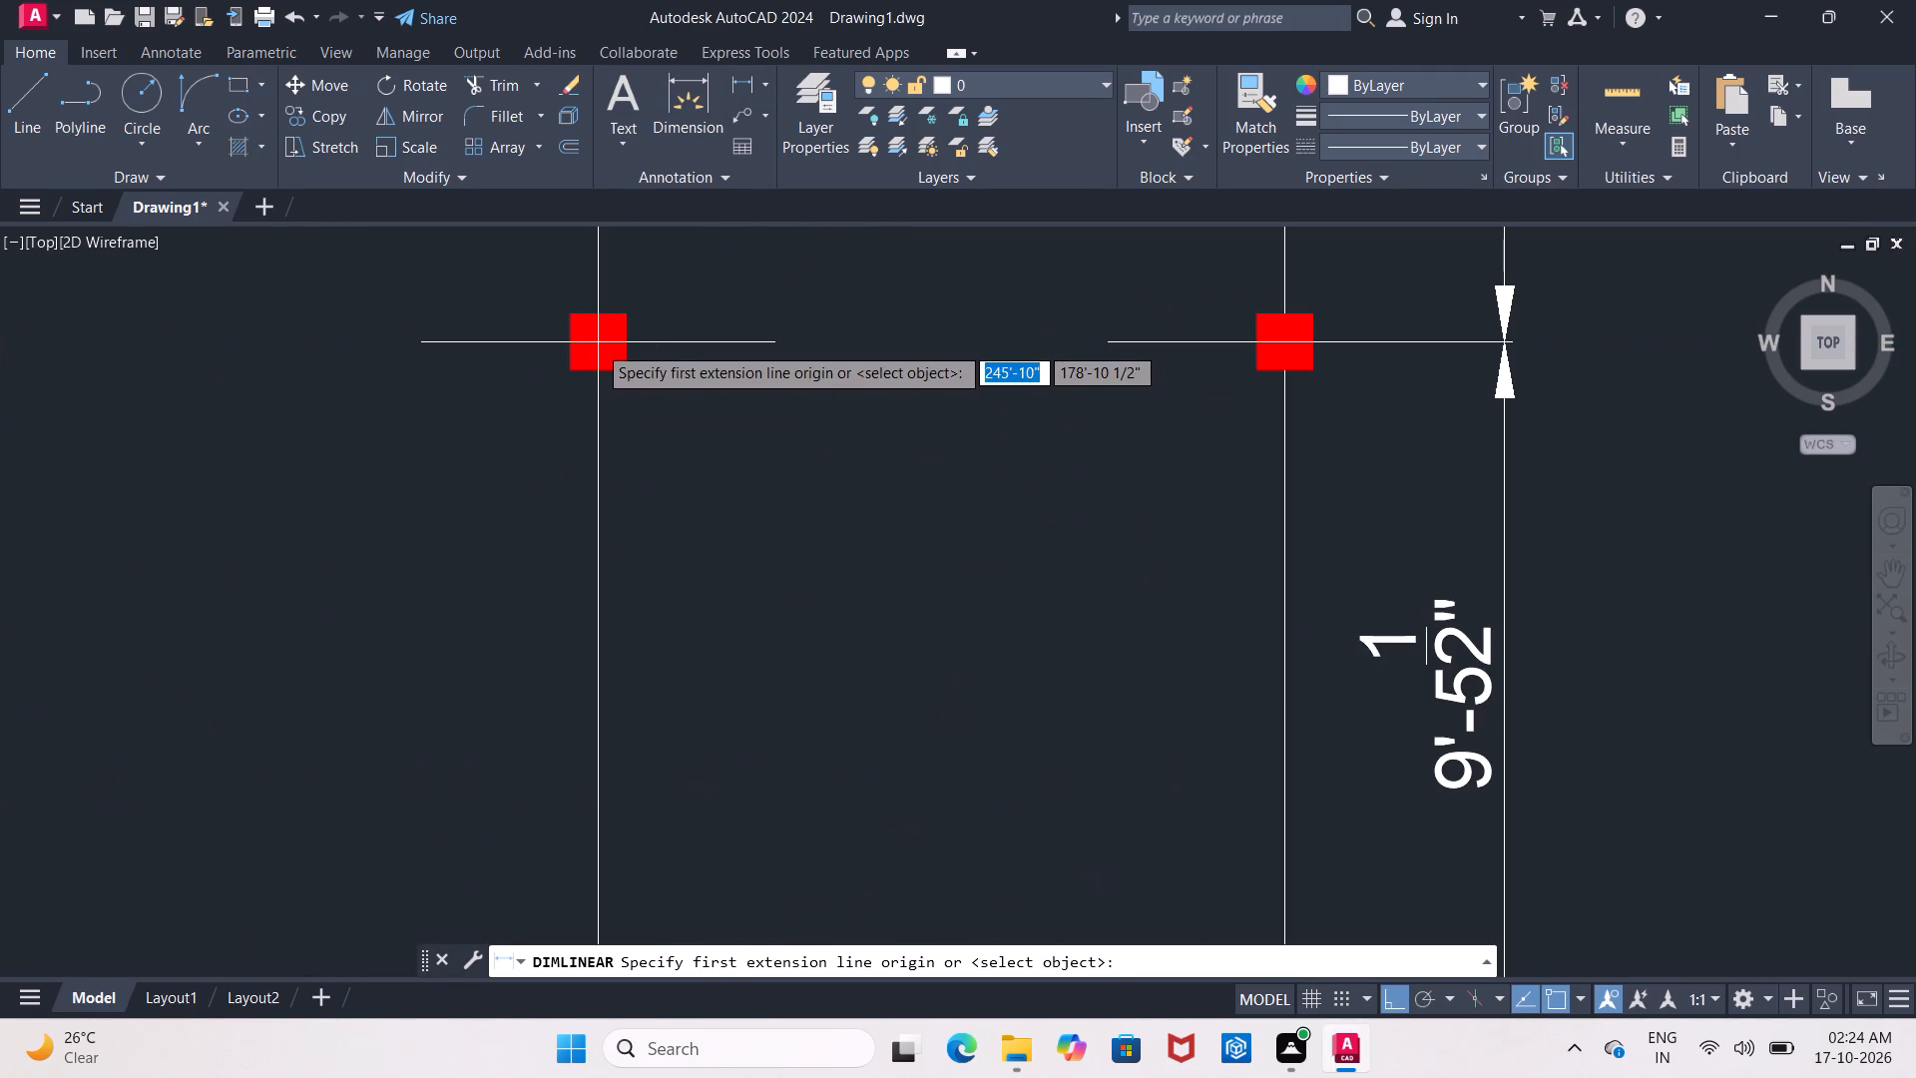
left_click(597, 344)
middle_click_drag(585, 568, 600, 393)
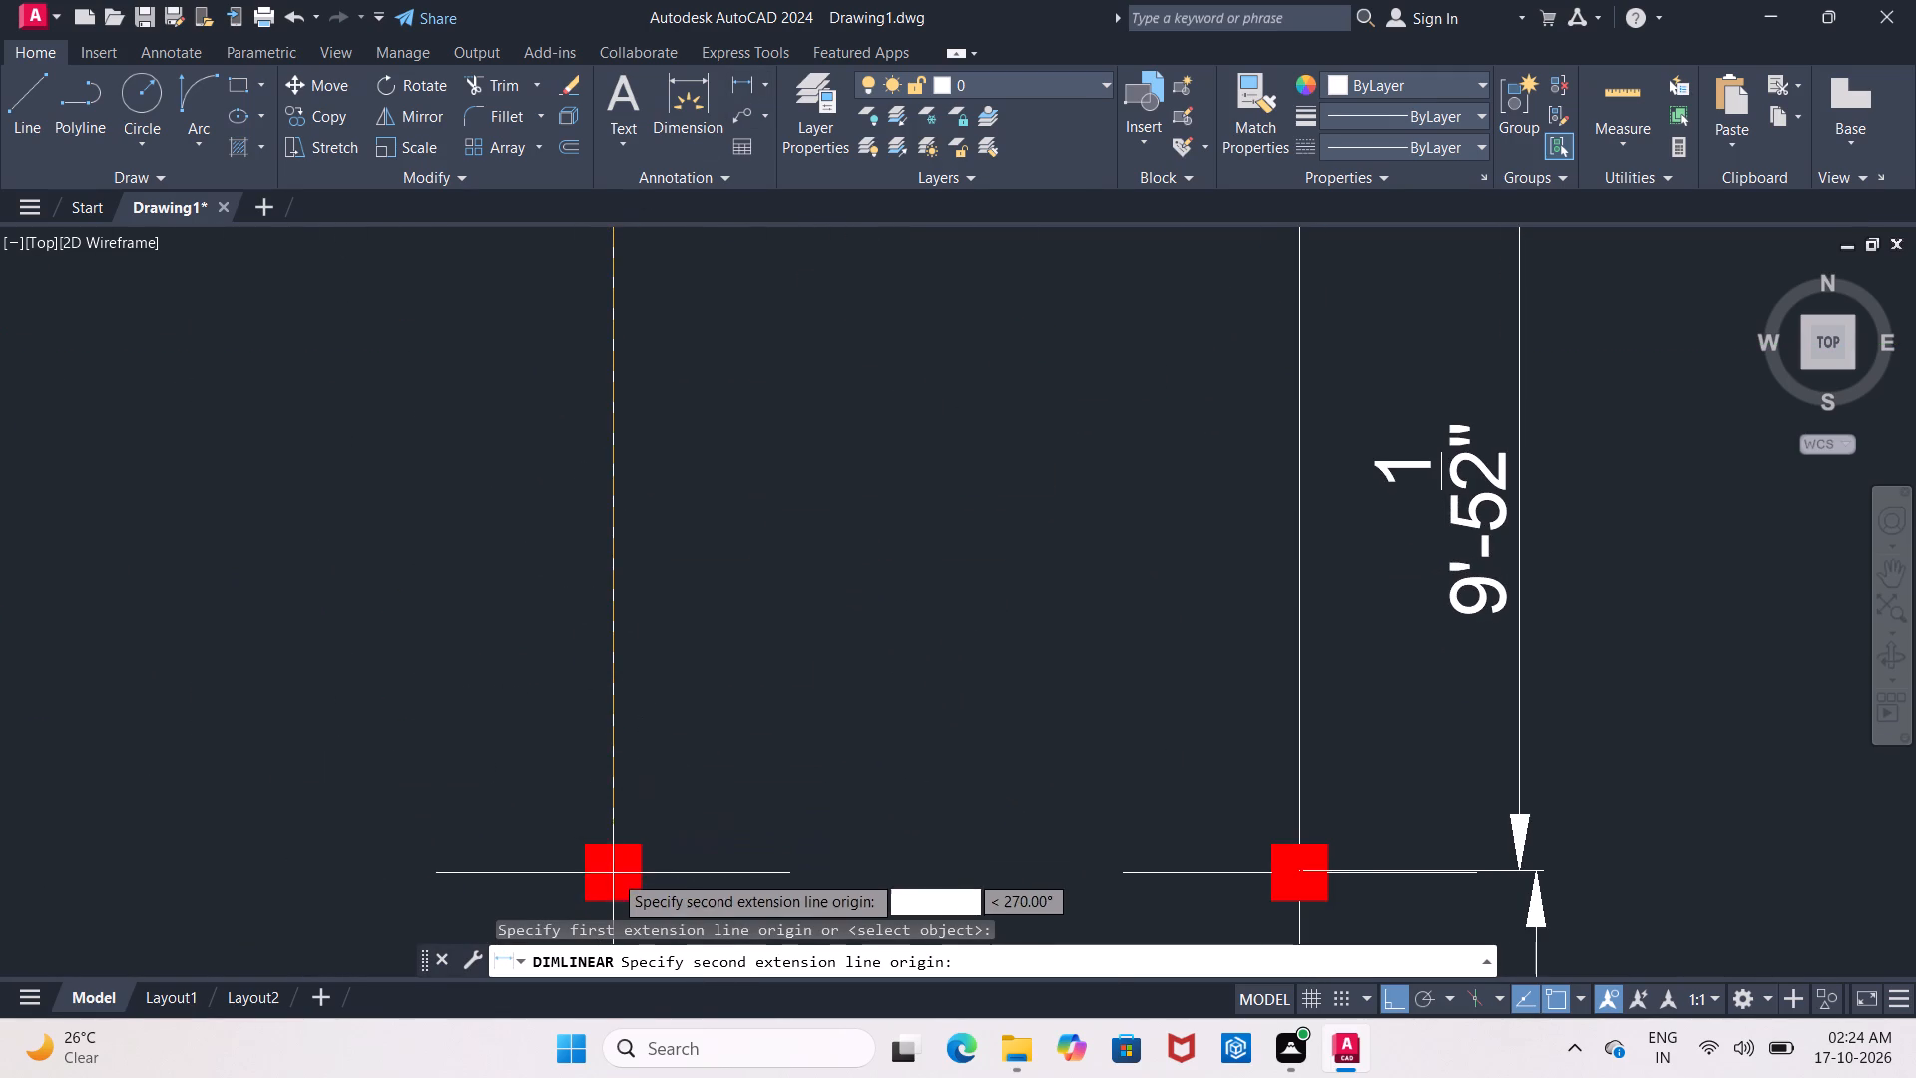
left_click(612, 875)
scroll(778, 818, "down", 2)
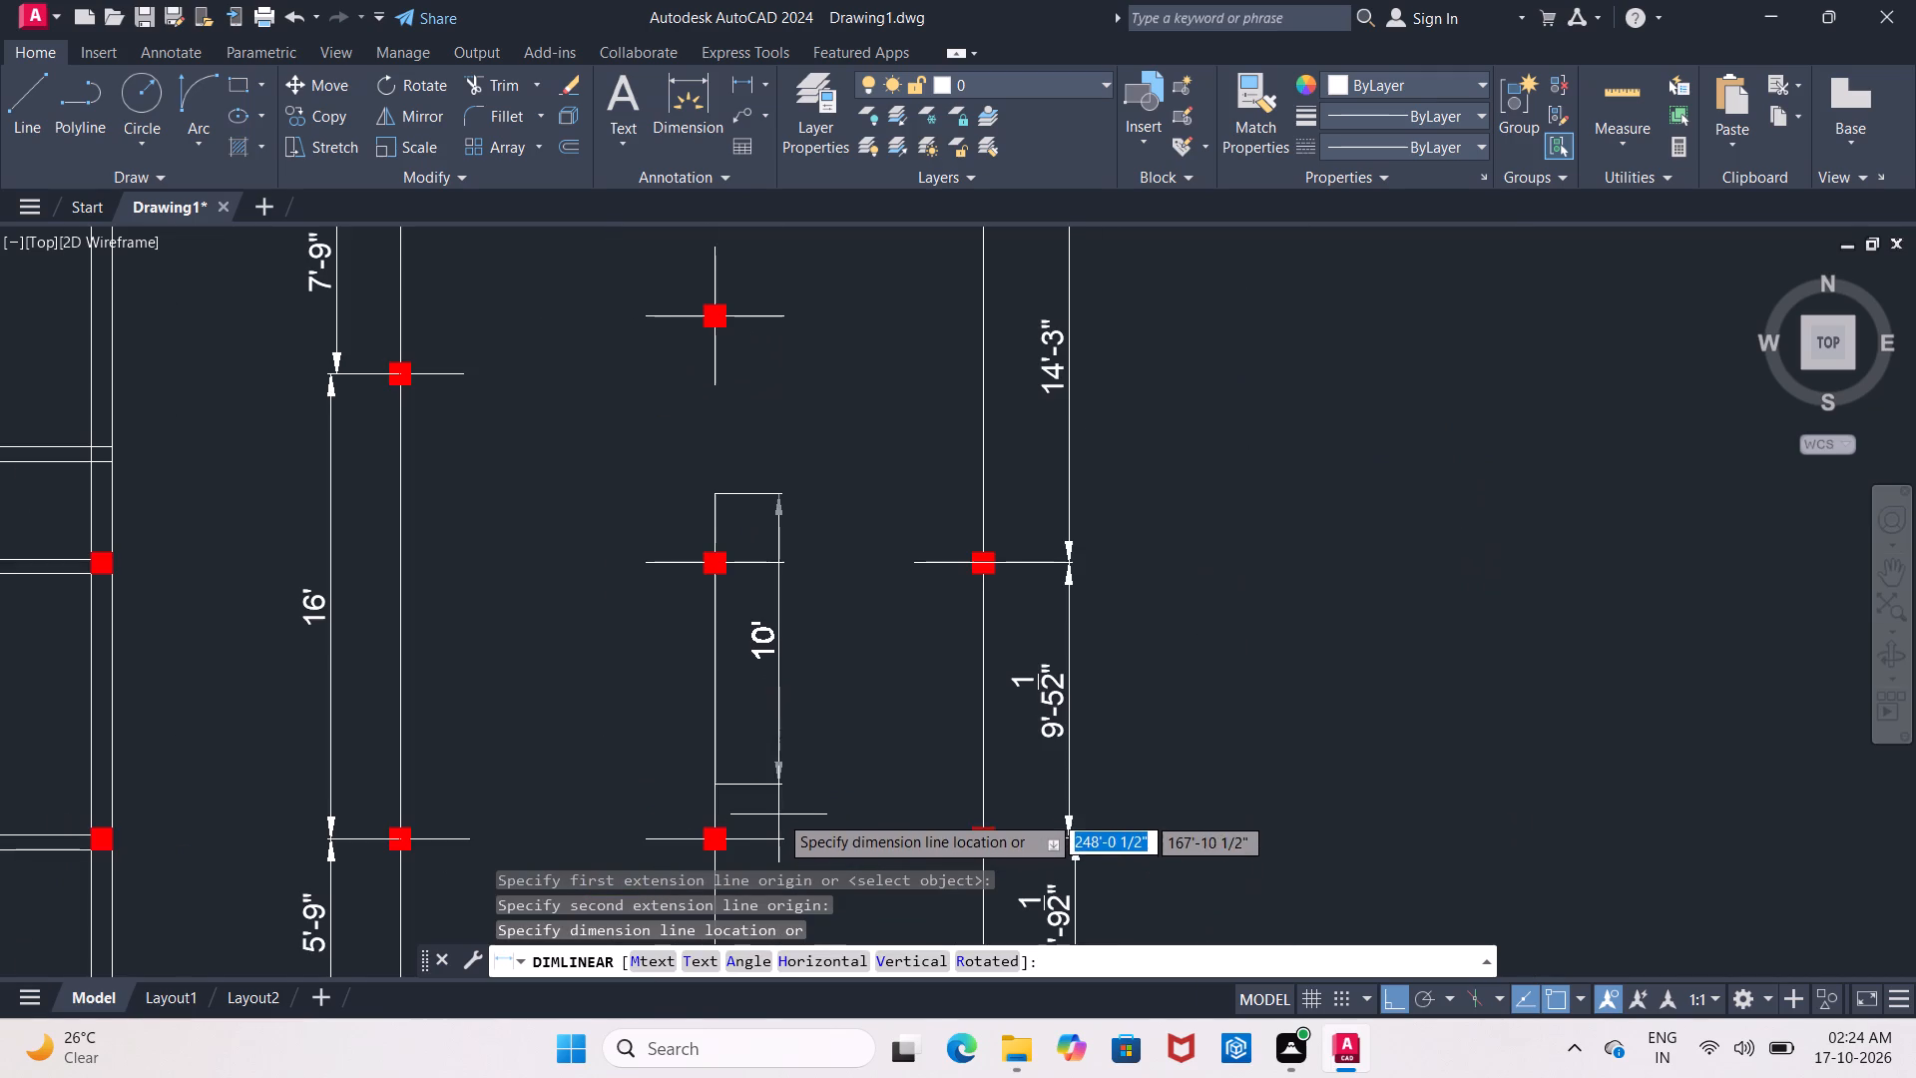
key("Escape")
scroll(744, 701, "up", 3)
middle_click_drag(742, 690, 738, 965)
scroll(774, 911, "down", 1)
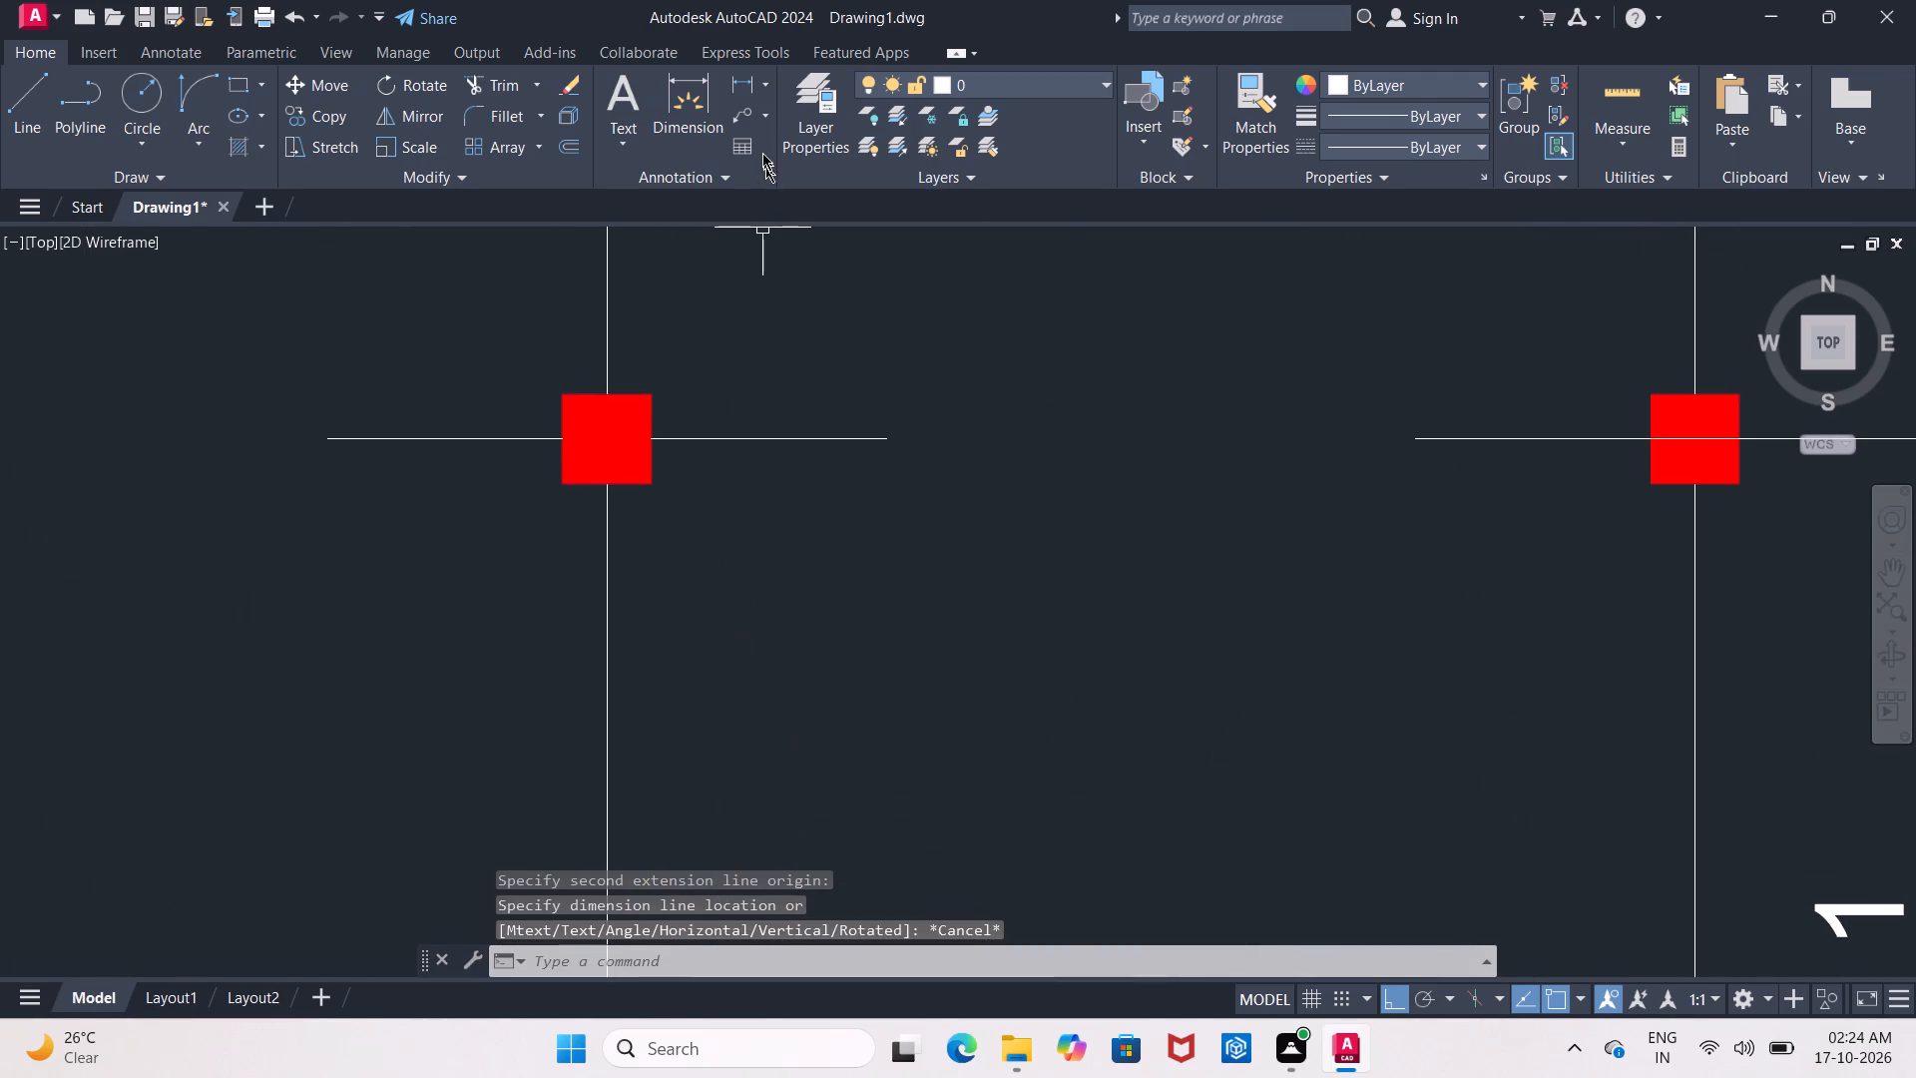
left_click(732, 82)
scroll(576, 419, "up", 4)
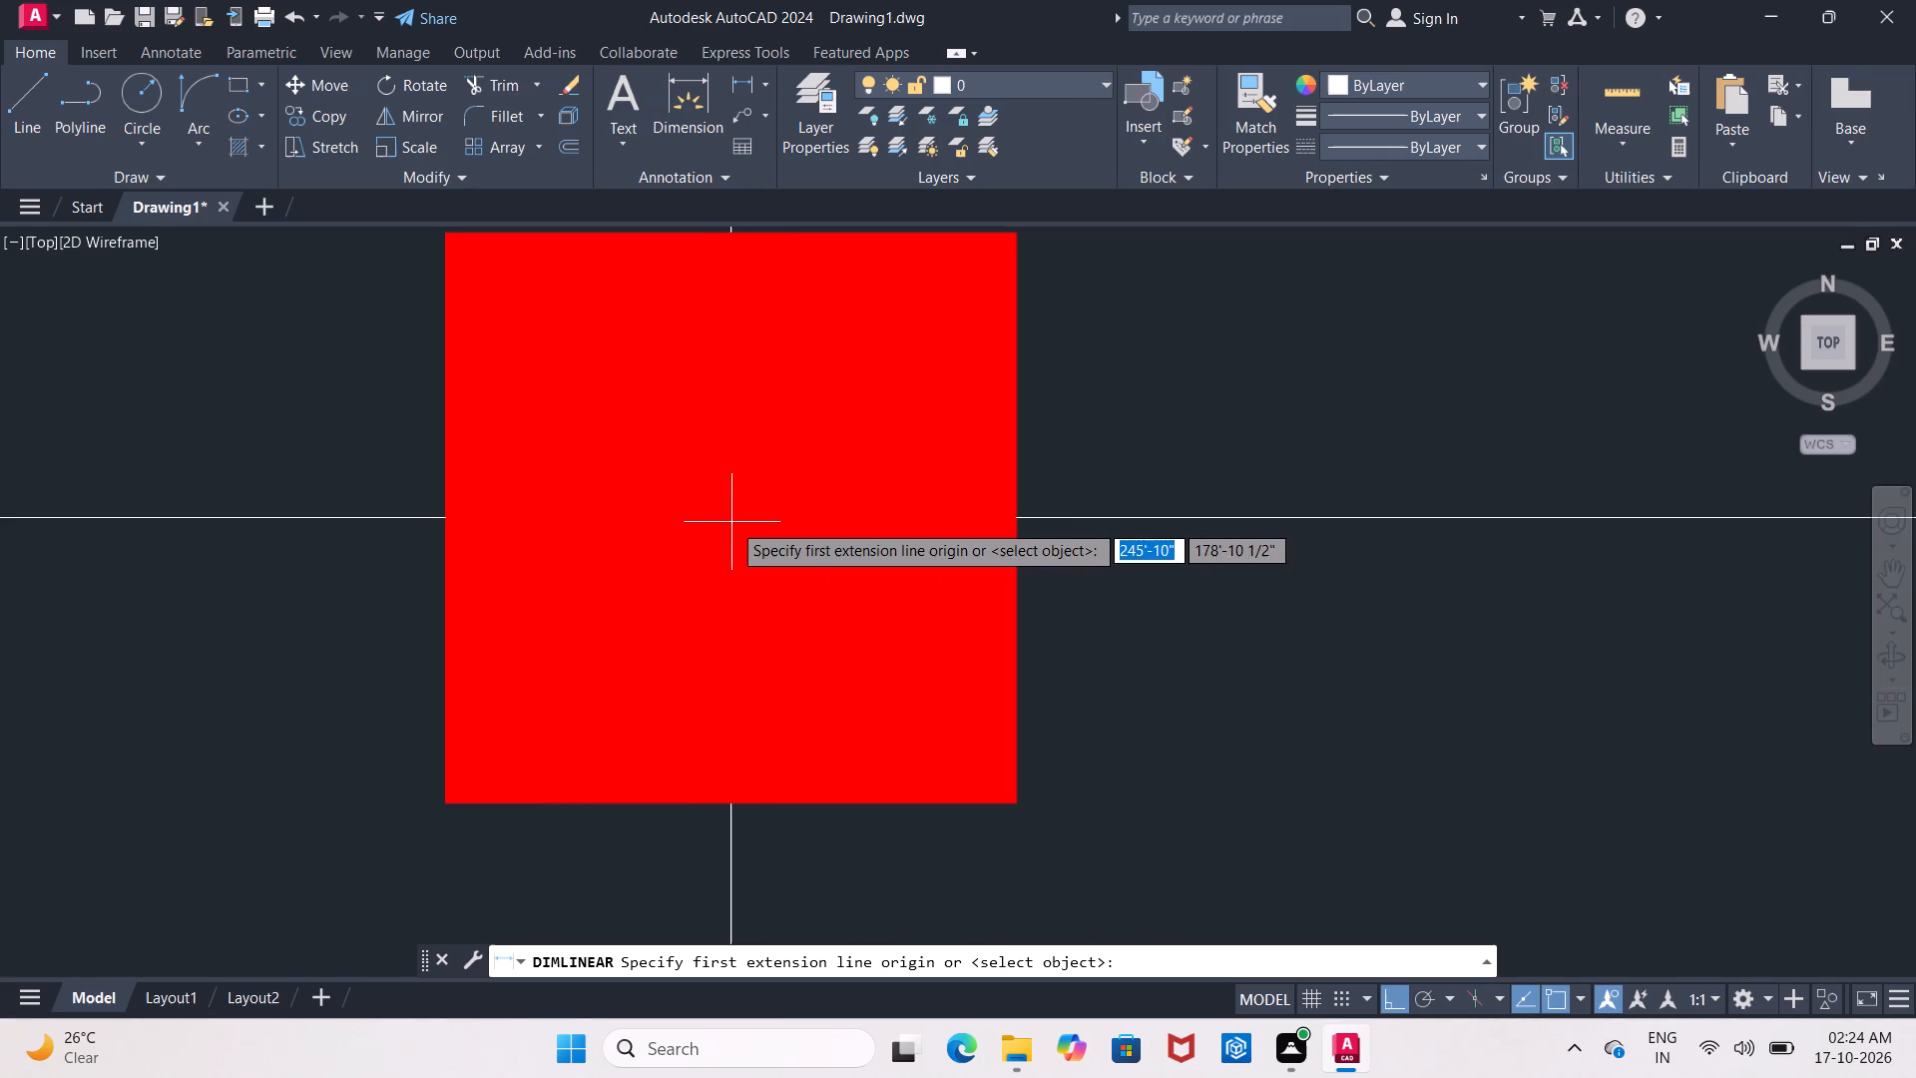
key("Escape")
Stretch the near end of the middle column's right-hand centre line across to the column's opposite edge.
left_click(1072, 516)
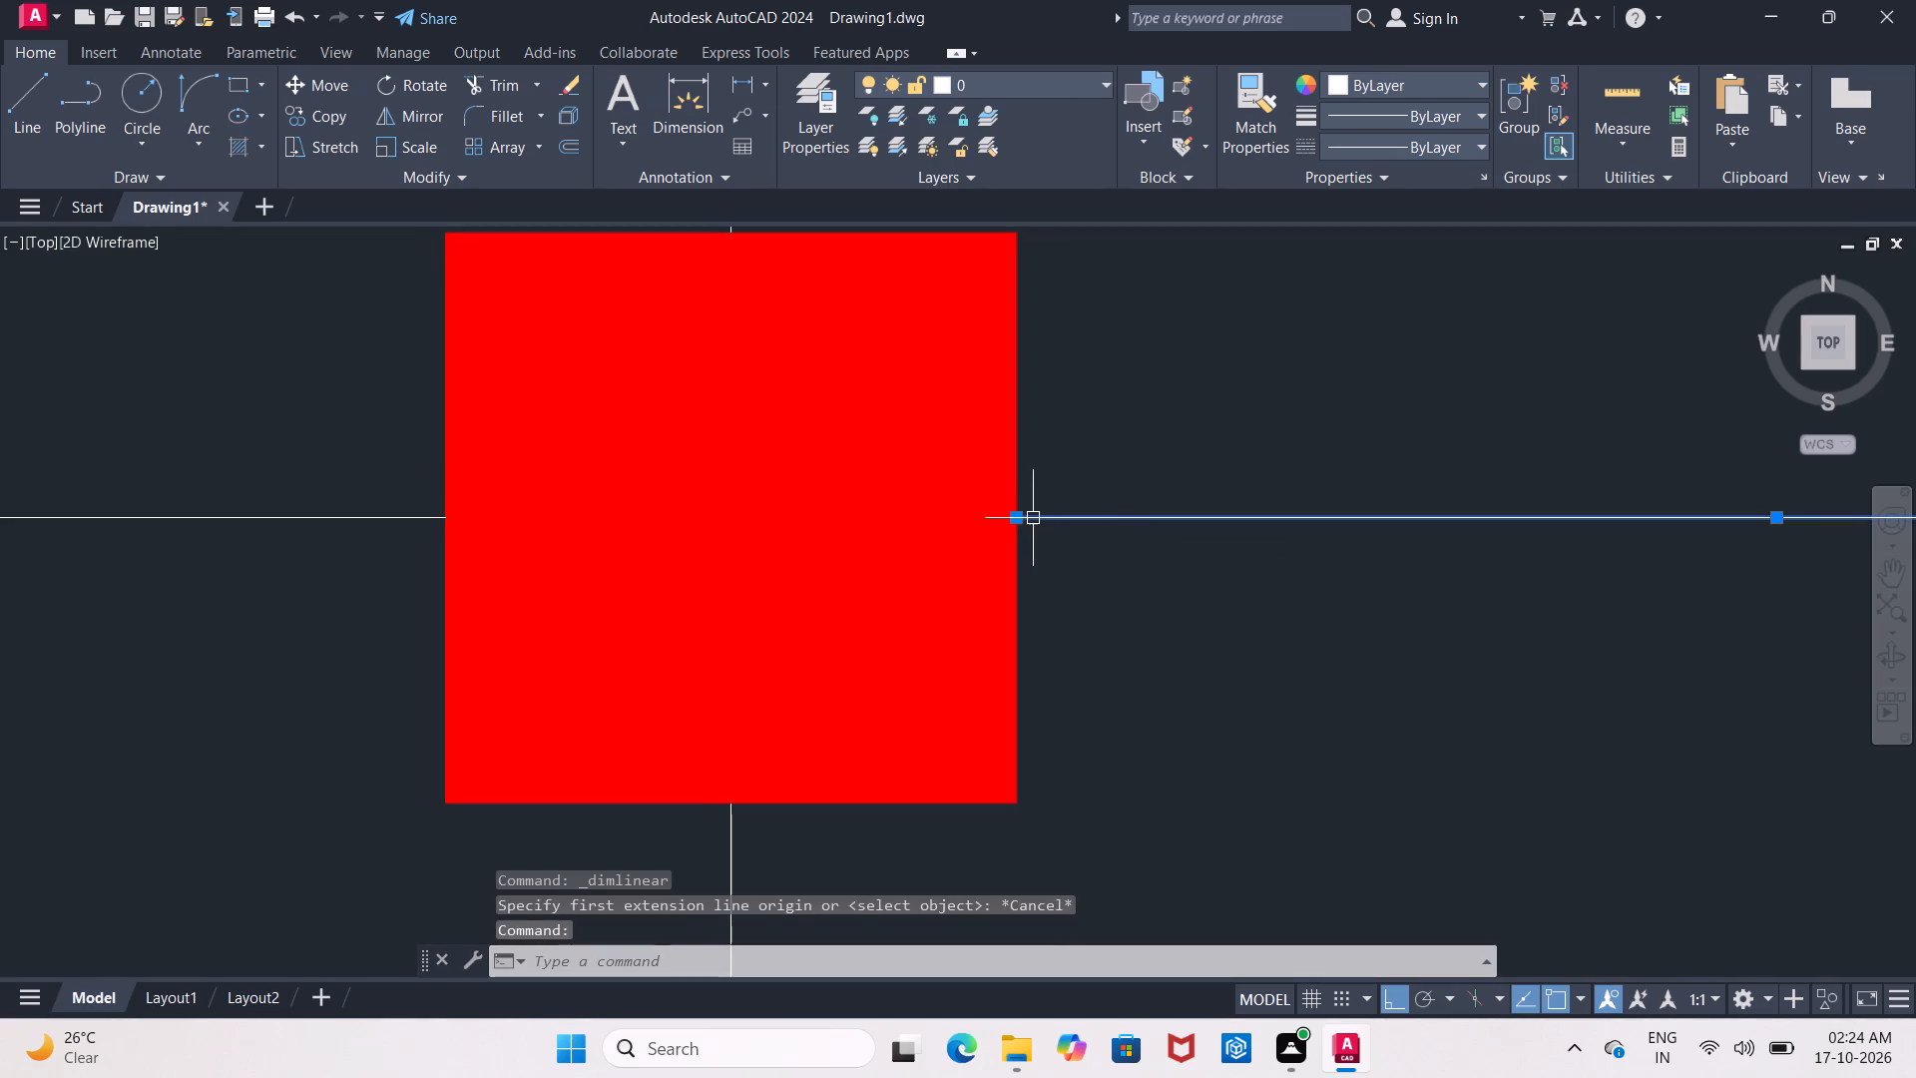
left_click(1009, 521)
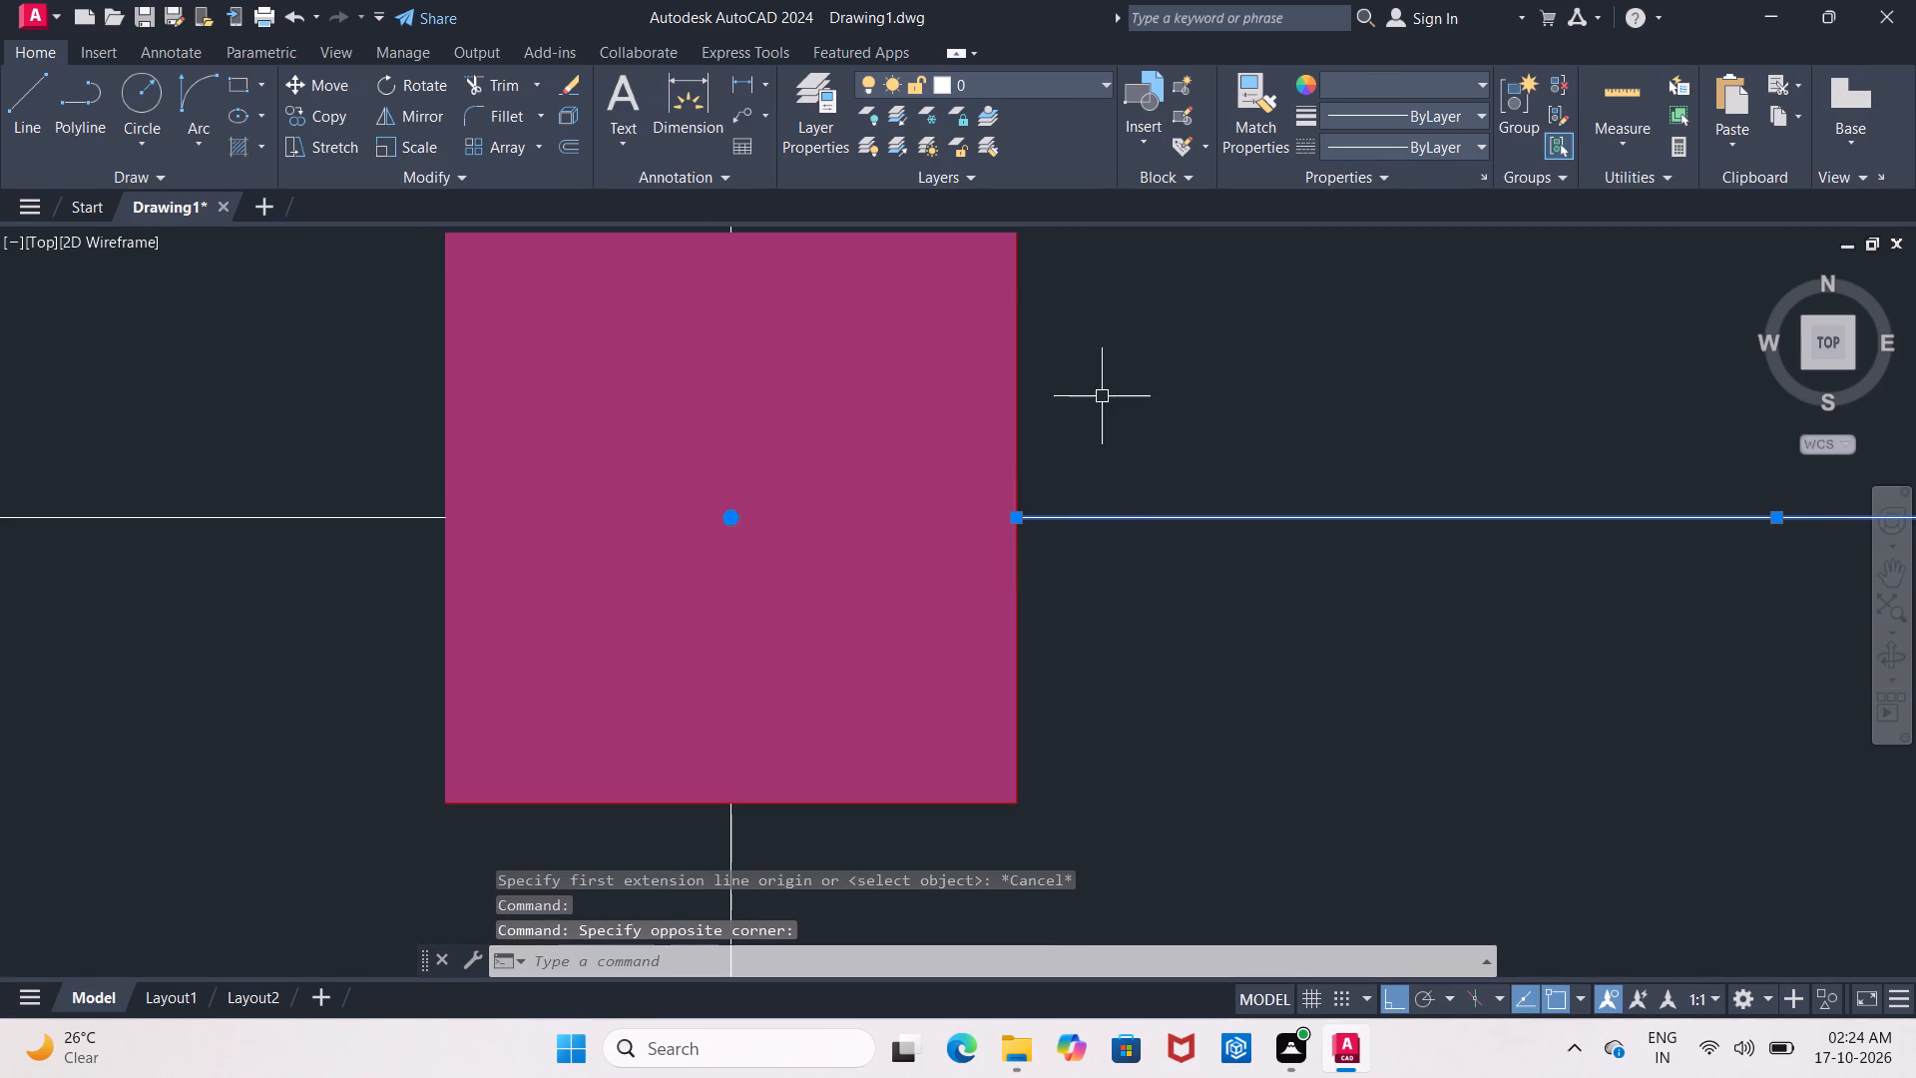
left_click(741, 87)
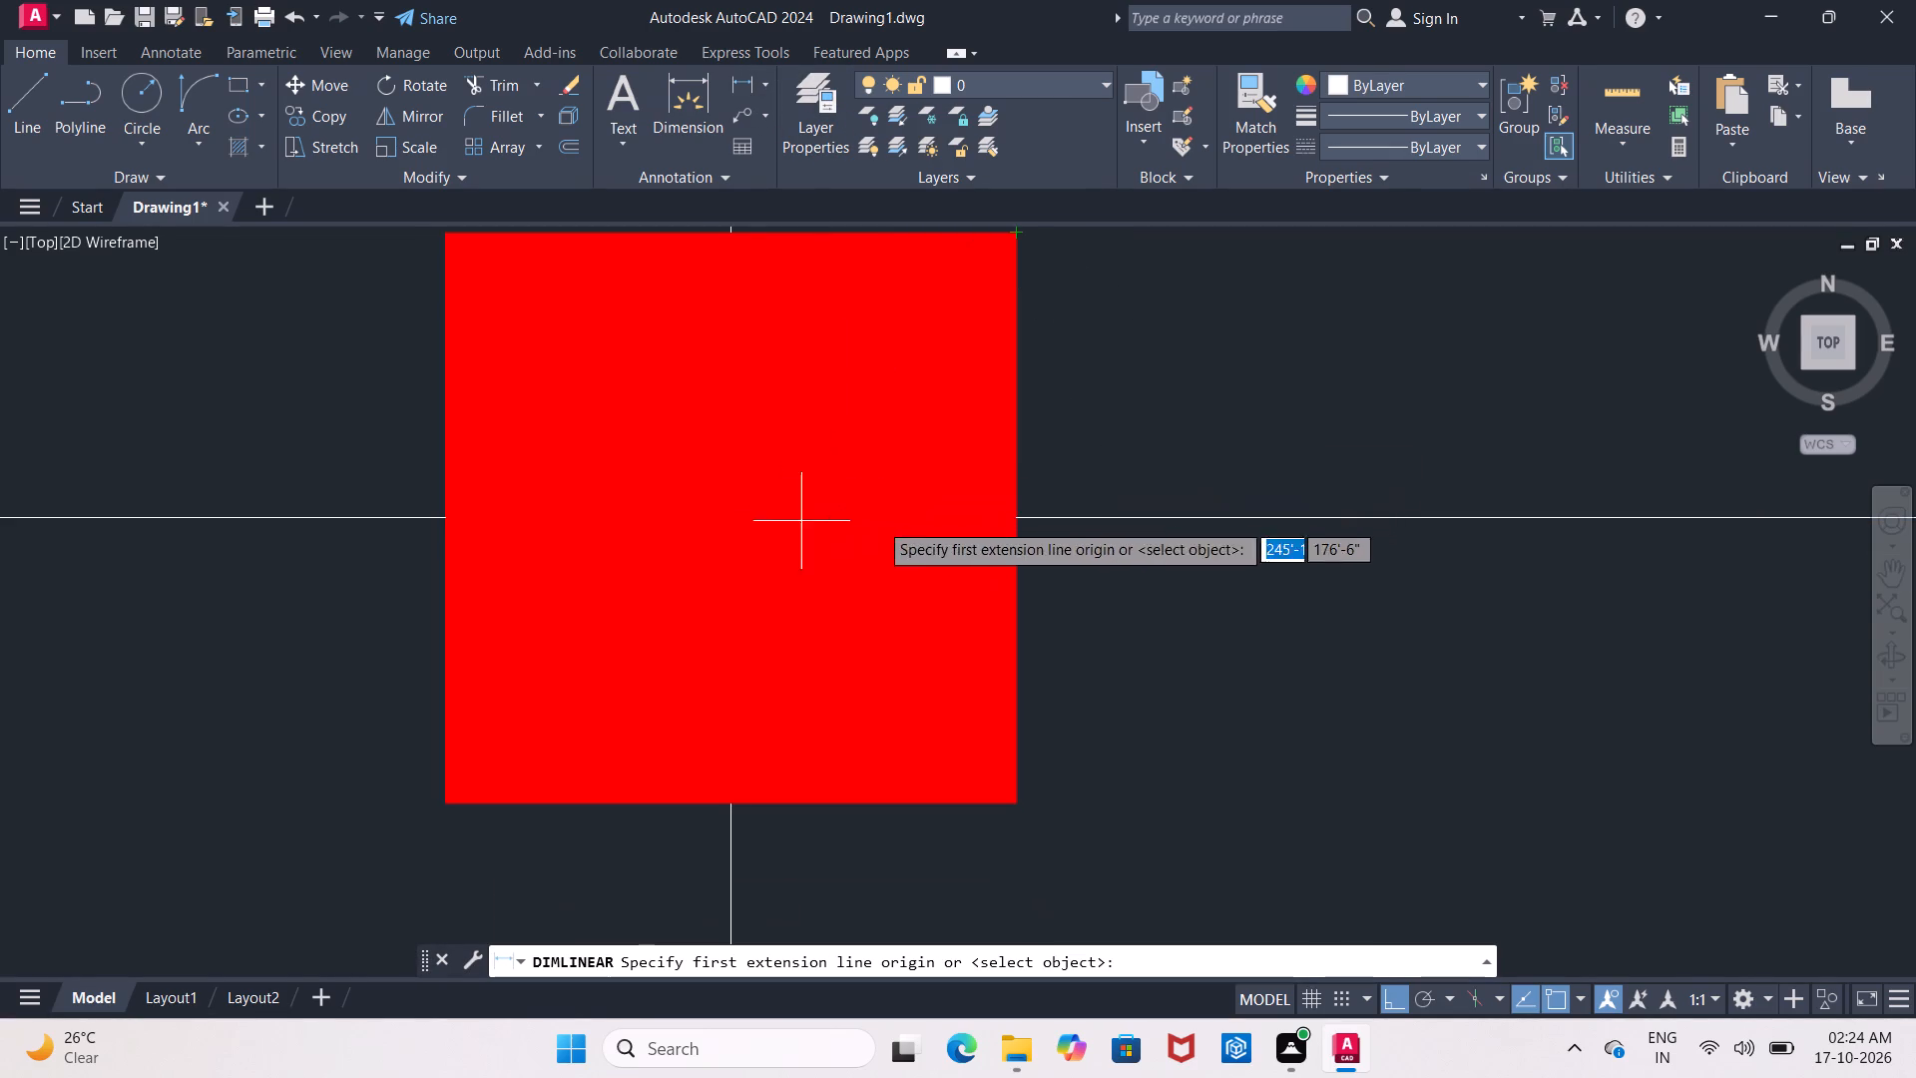
key("Escape")
left_click(1135, 518)
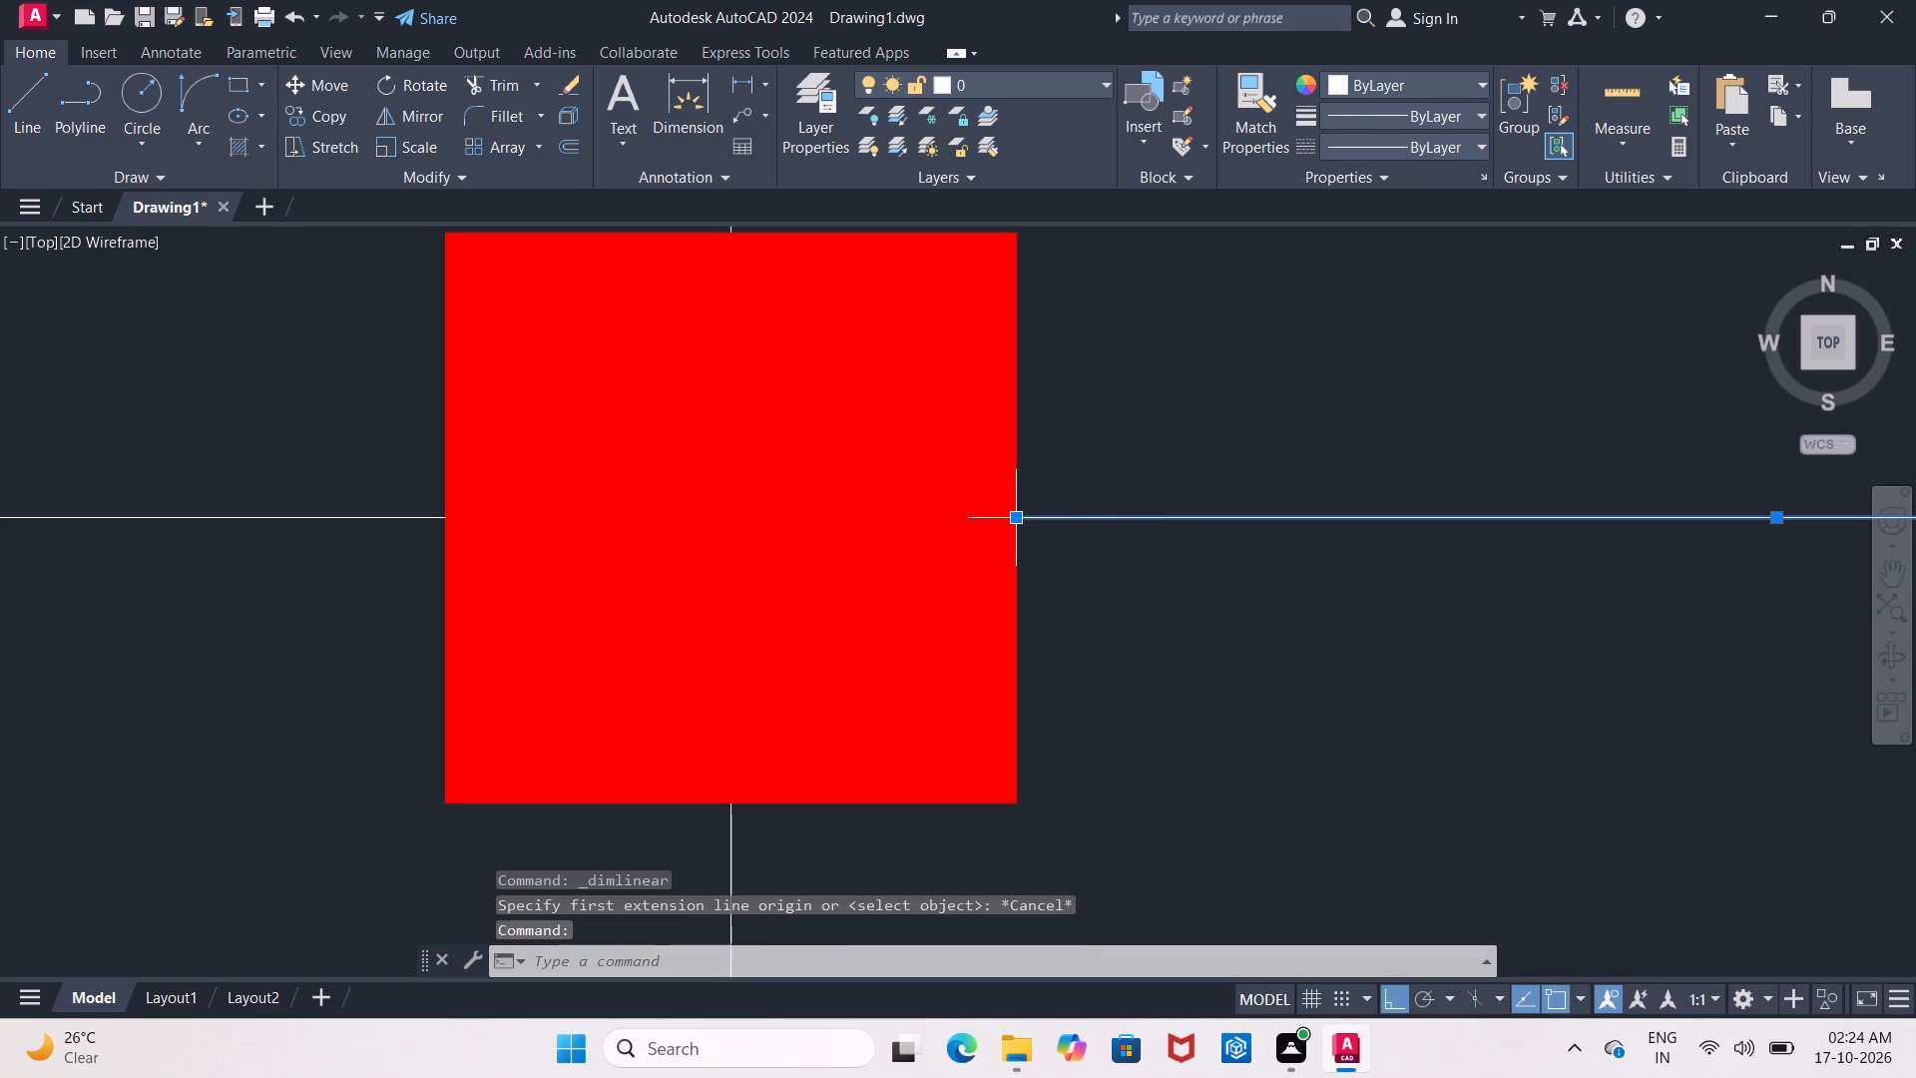
left_click(1017, 518)
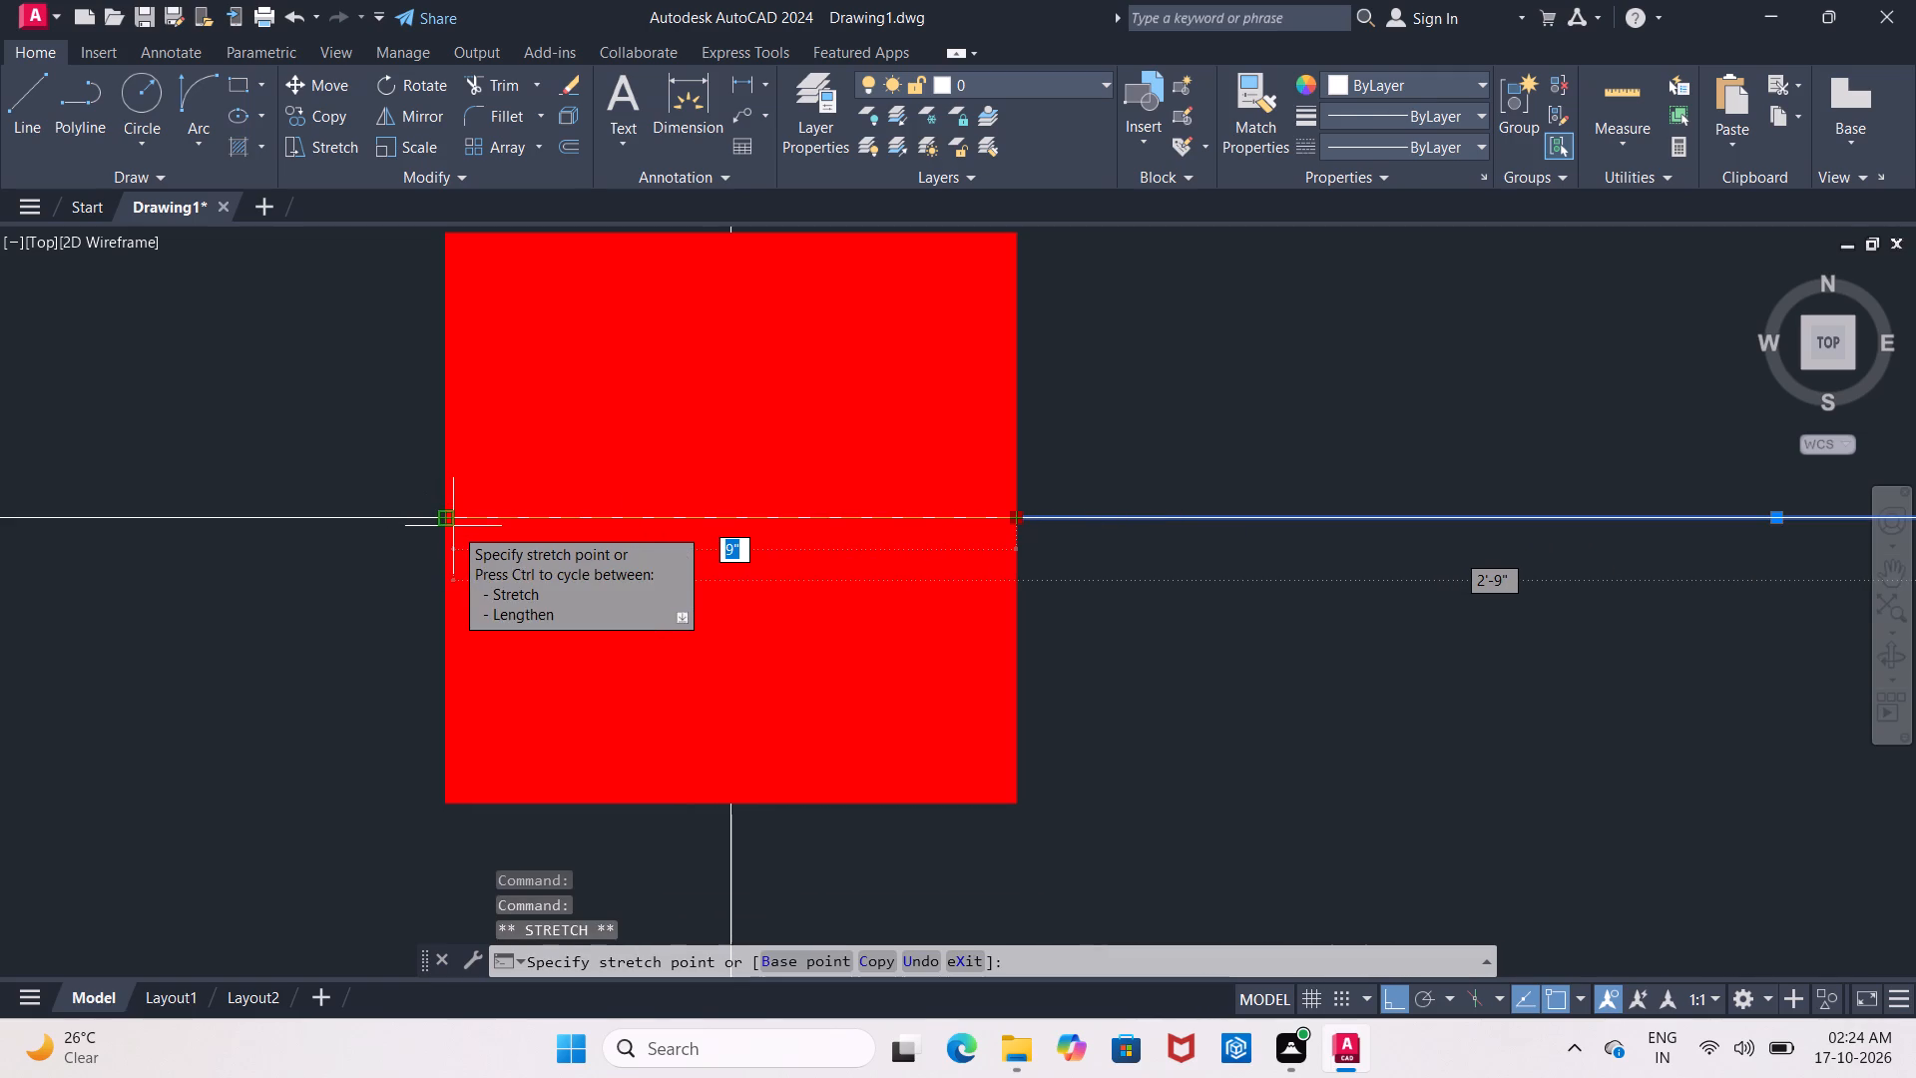
left_click(444, 519)
key("Escape")
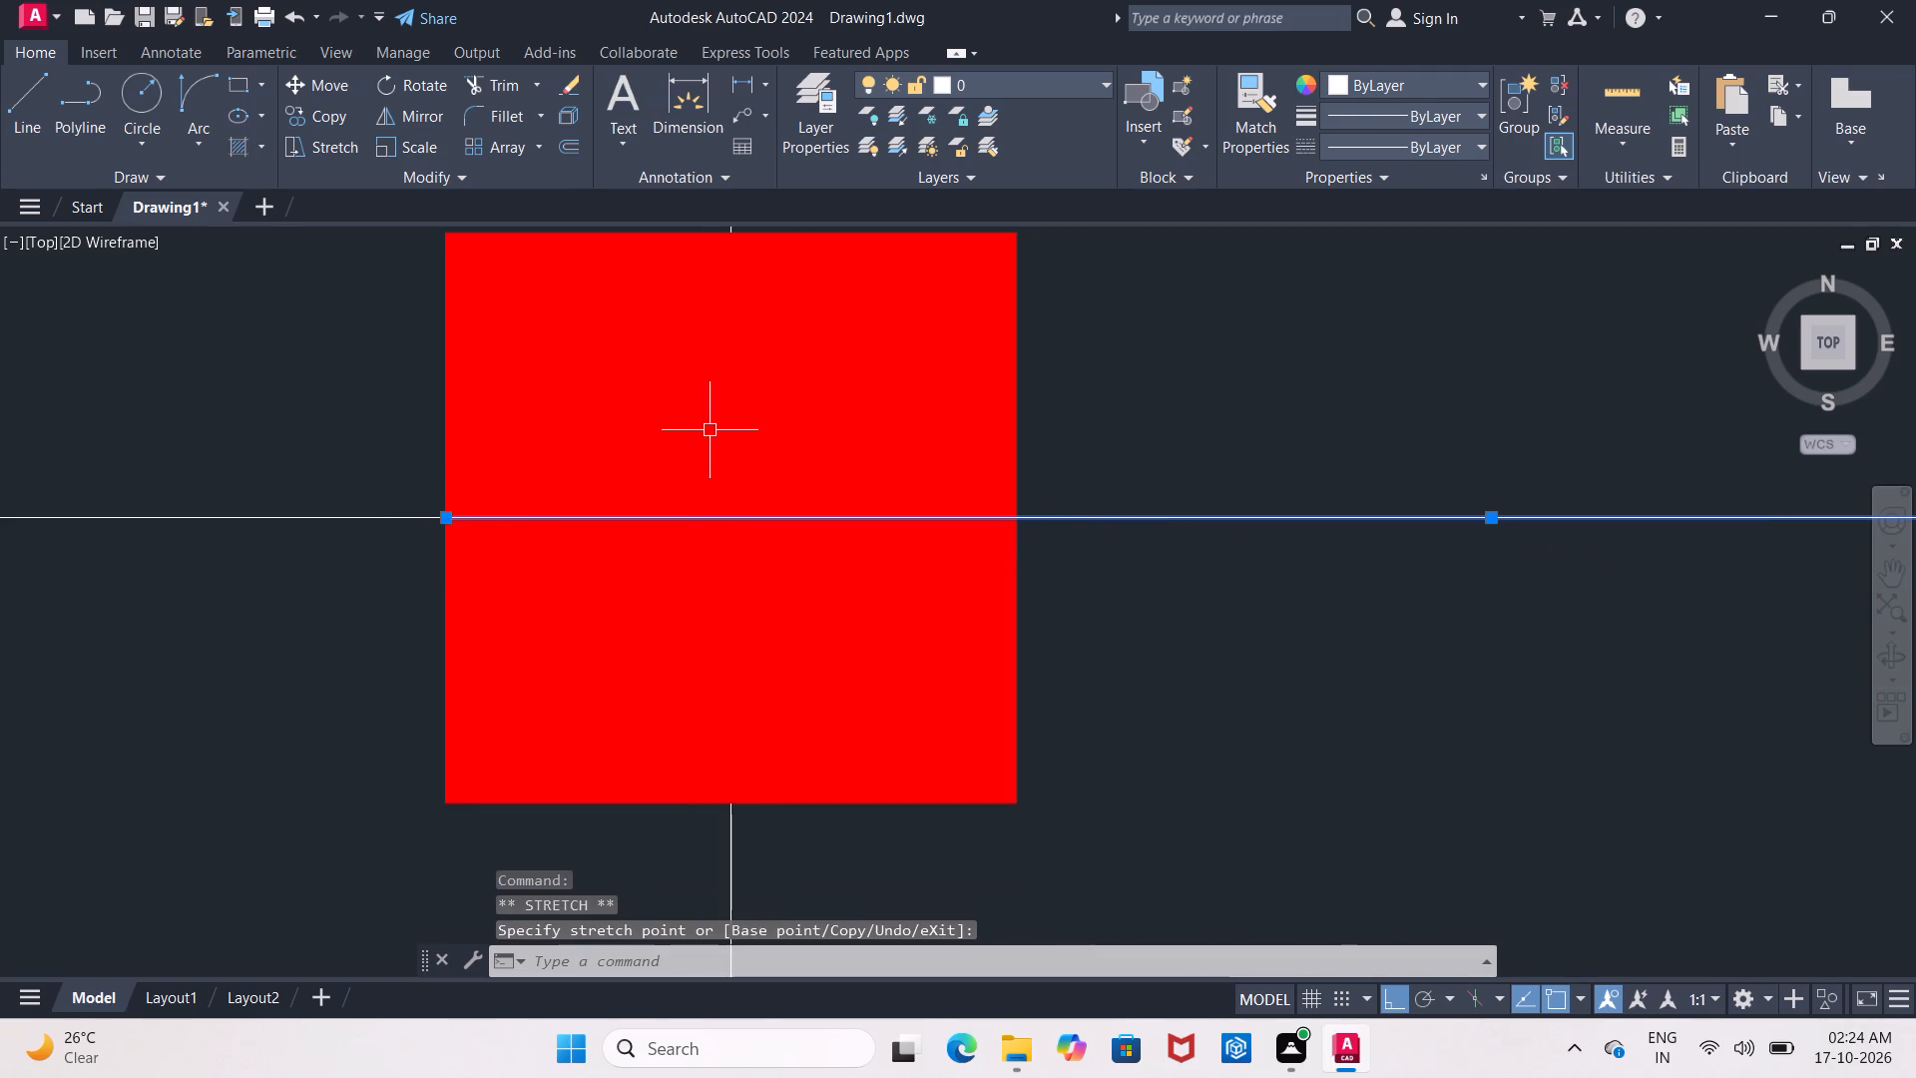
middle_click_drag(715, 423, 687, 506)
double_click(701, 291)
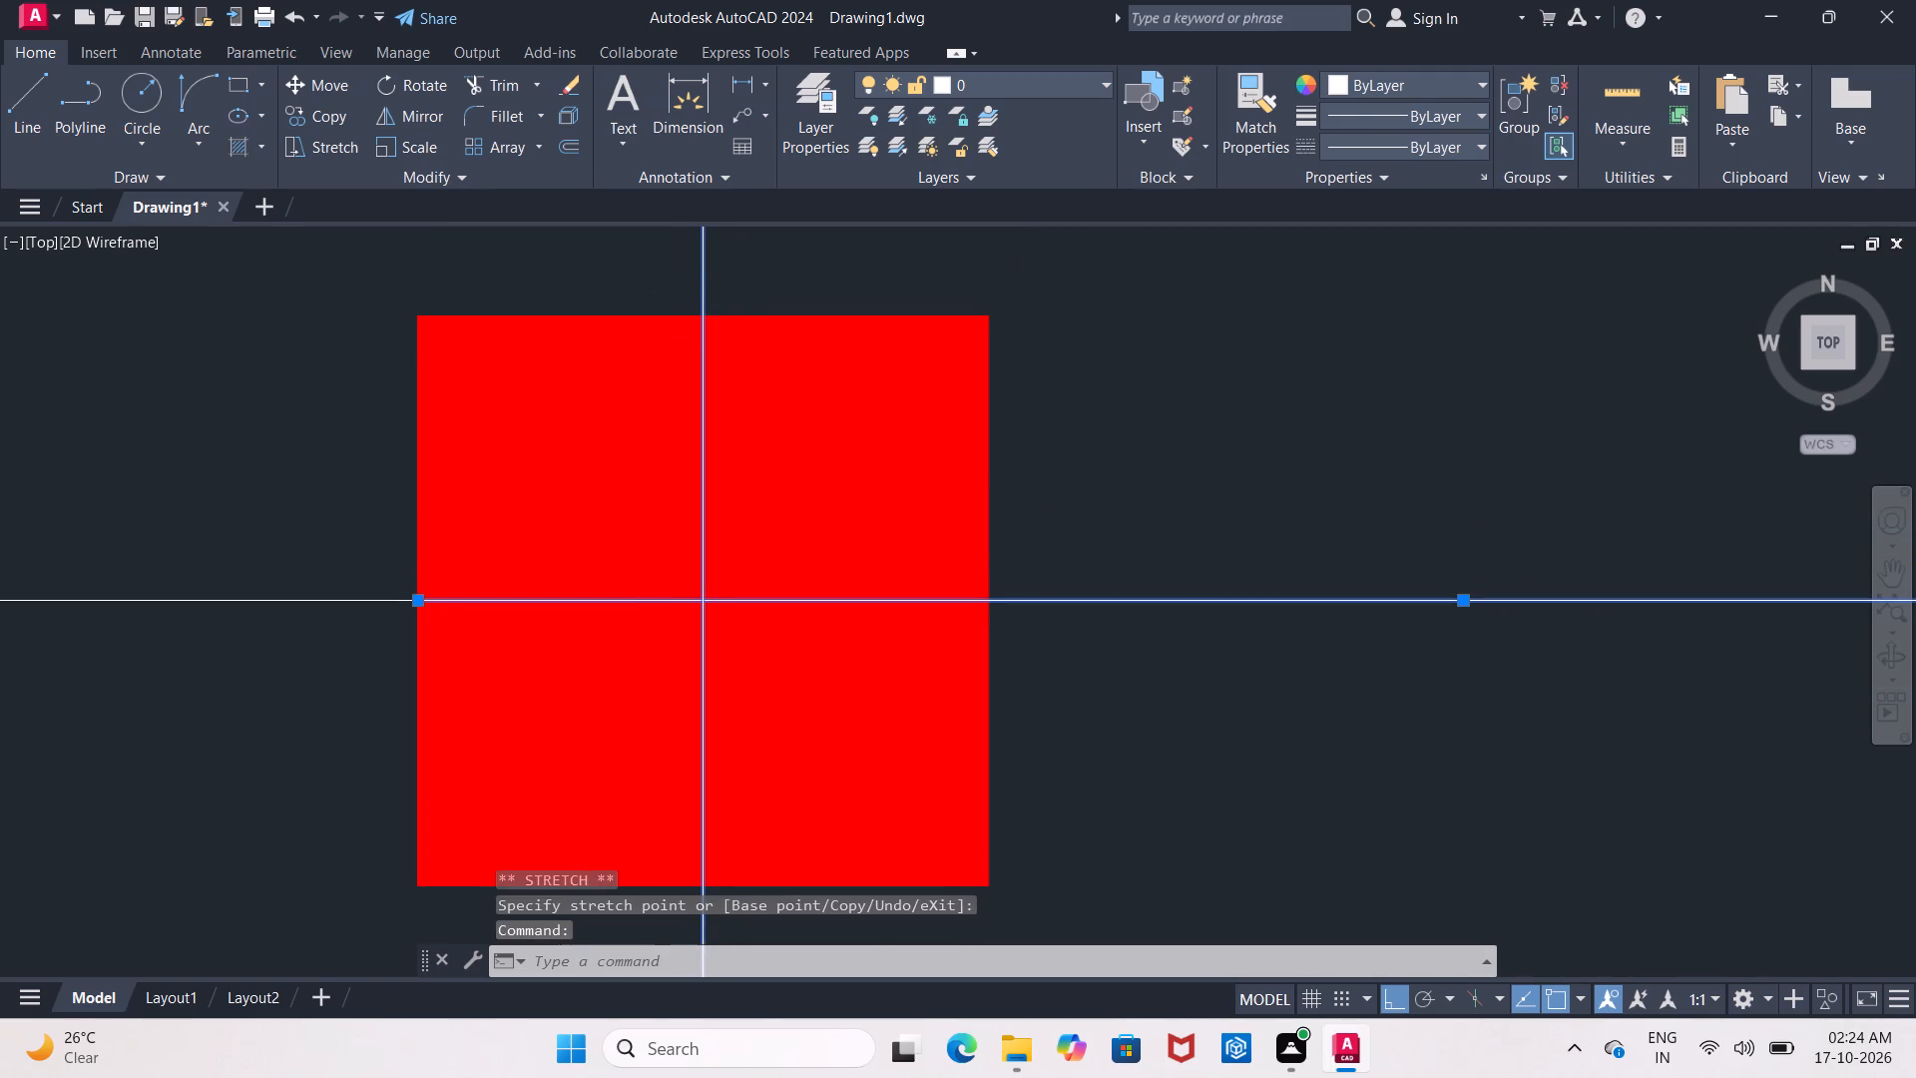
key("Escape")
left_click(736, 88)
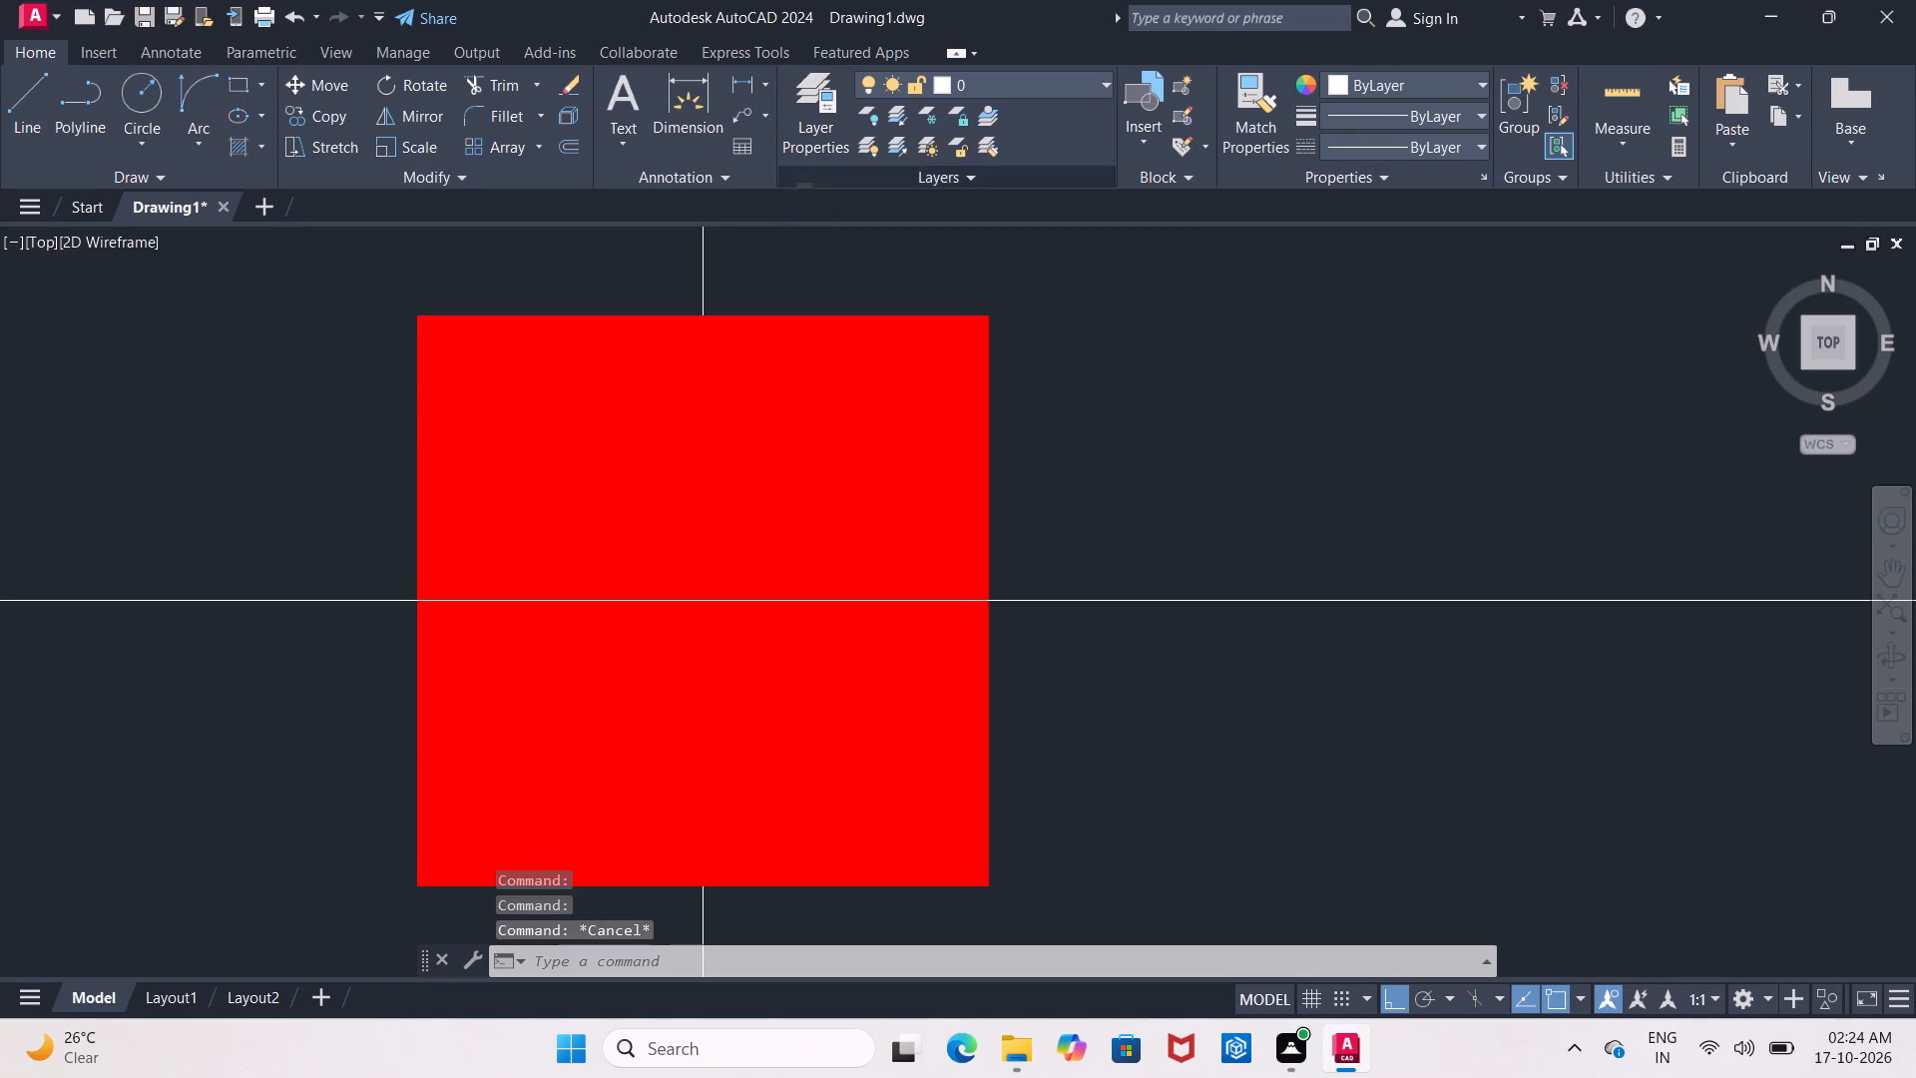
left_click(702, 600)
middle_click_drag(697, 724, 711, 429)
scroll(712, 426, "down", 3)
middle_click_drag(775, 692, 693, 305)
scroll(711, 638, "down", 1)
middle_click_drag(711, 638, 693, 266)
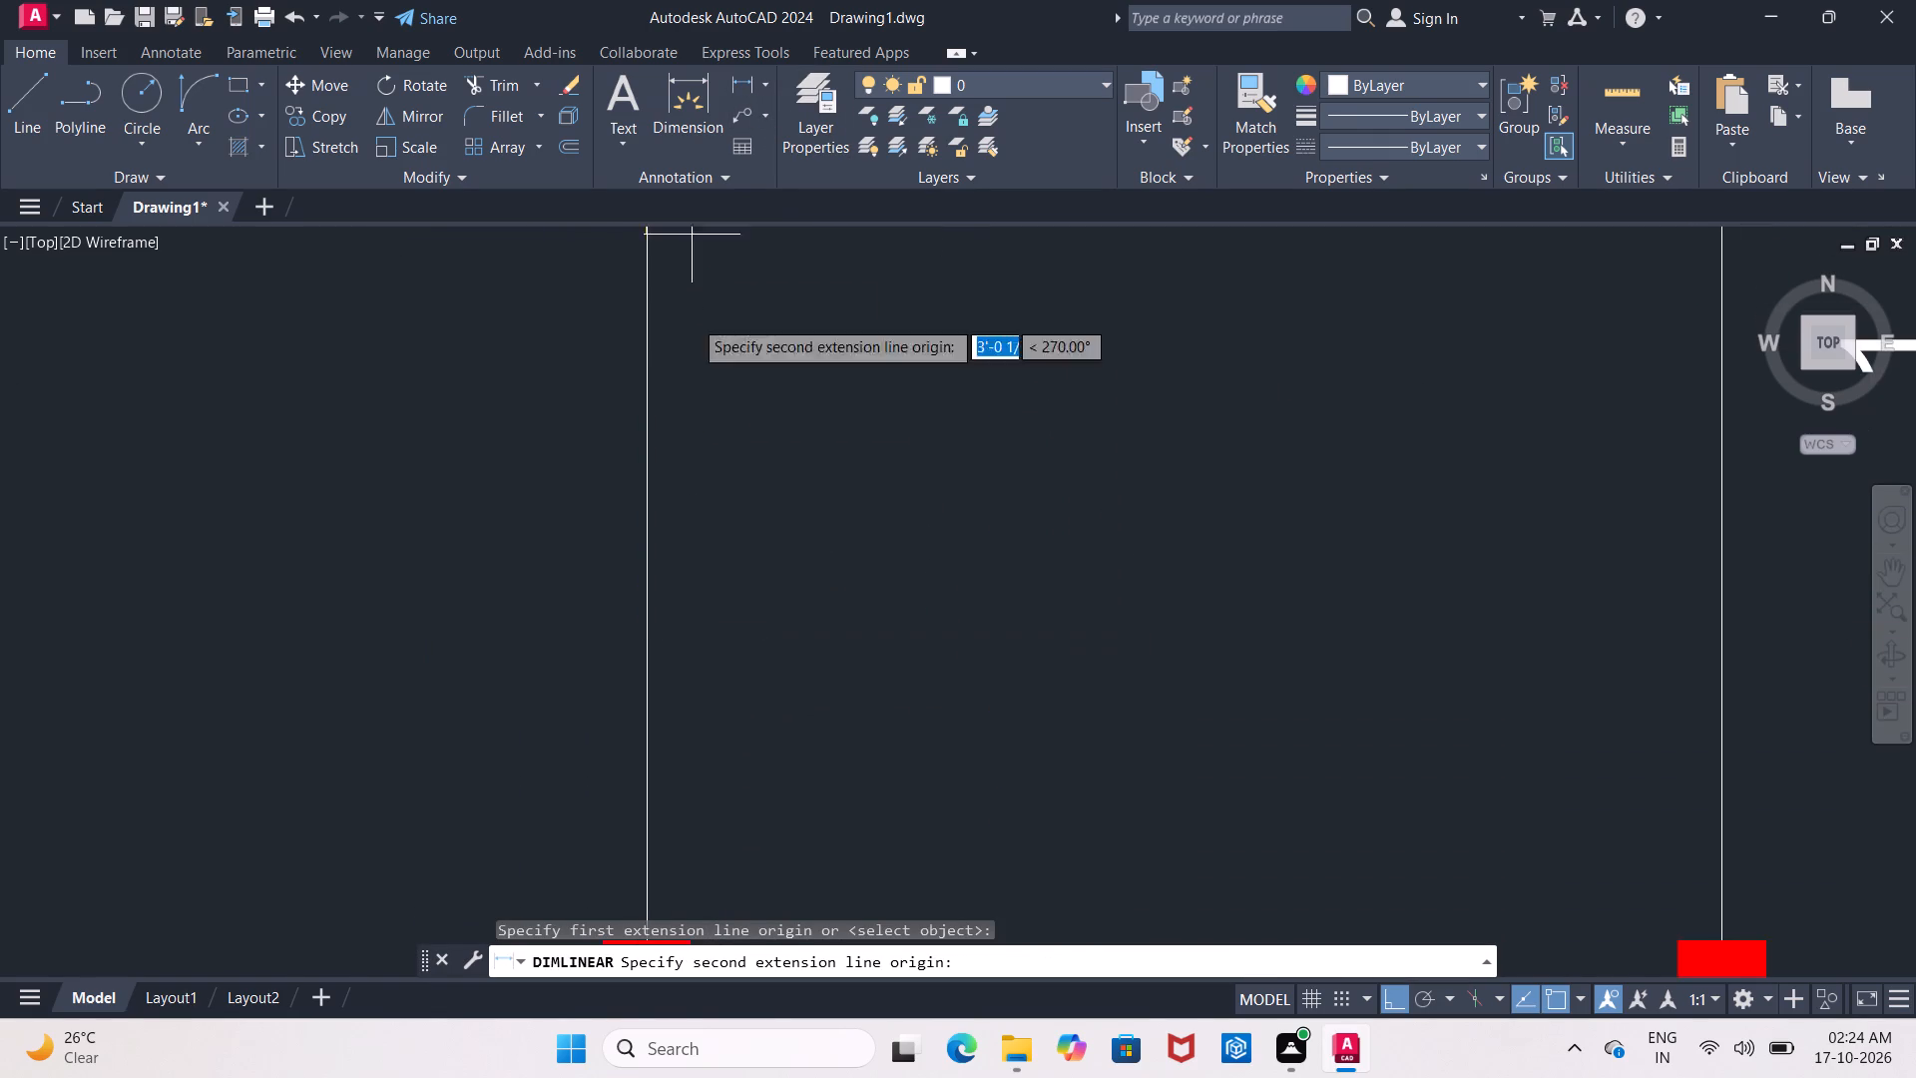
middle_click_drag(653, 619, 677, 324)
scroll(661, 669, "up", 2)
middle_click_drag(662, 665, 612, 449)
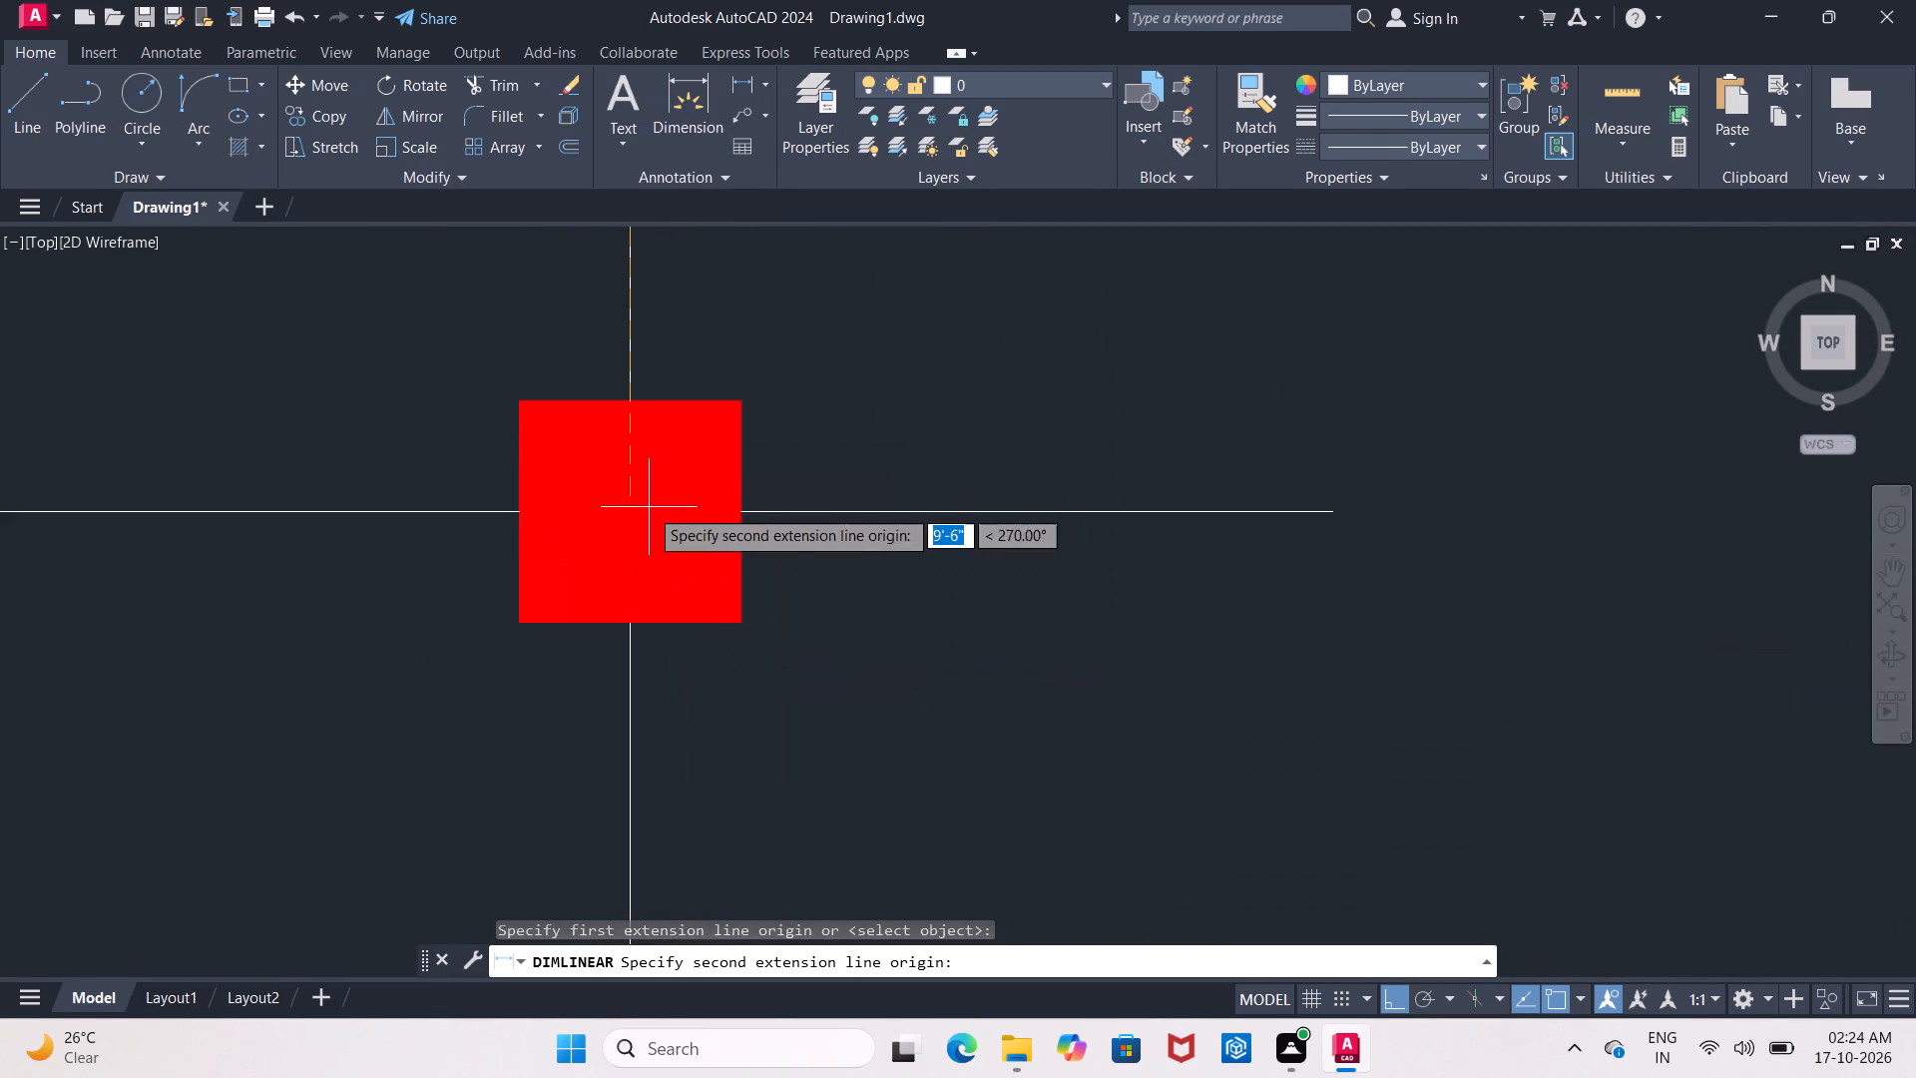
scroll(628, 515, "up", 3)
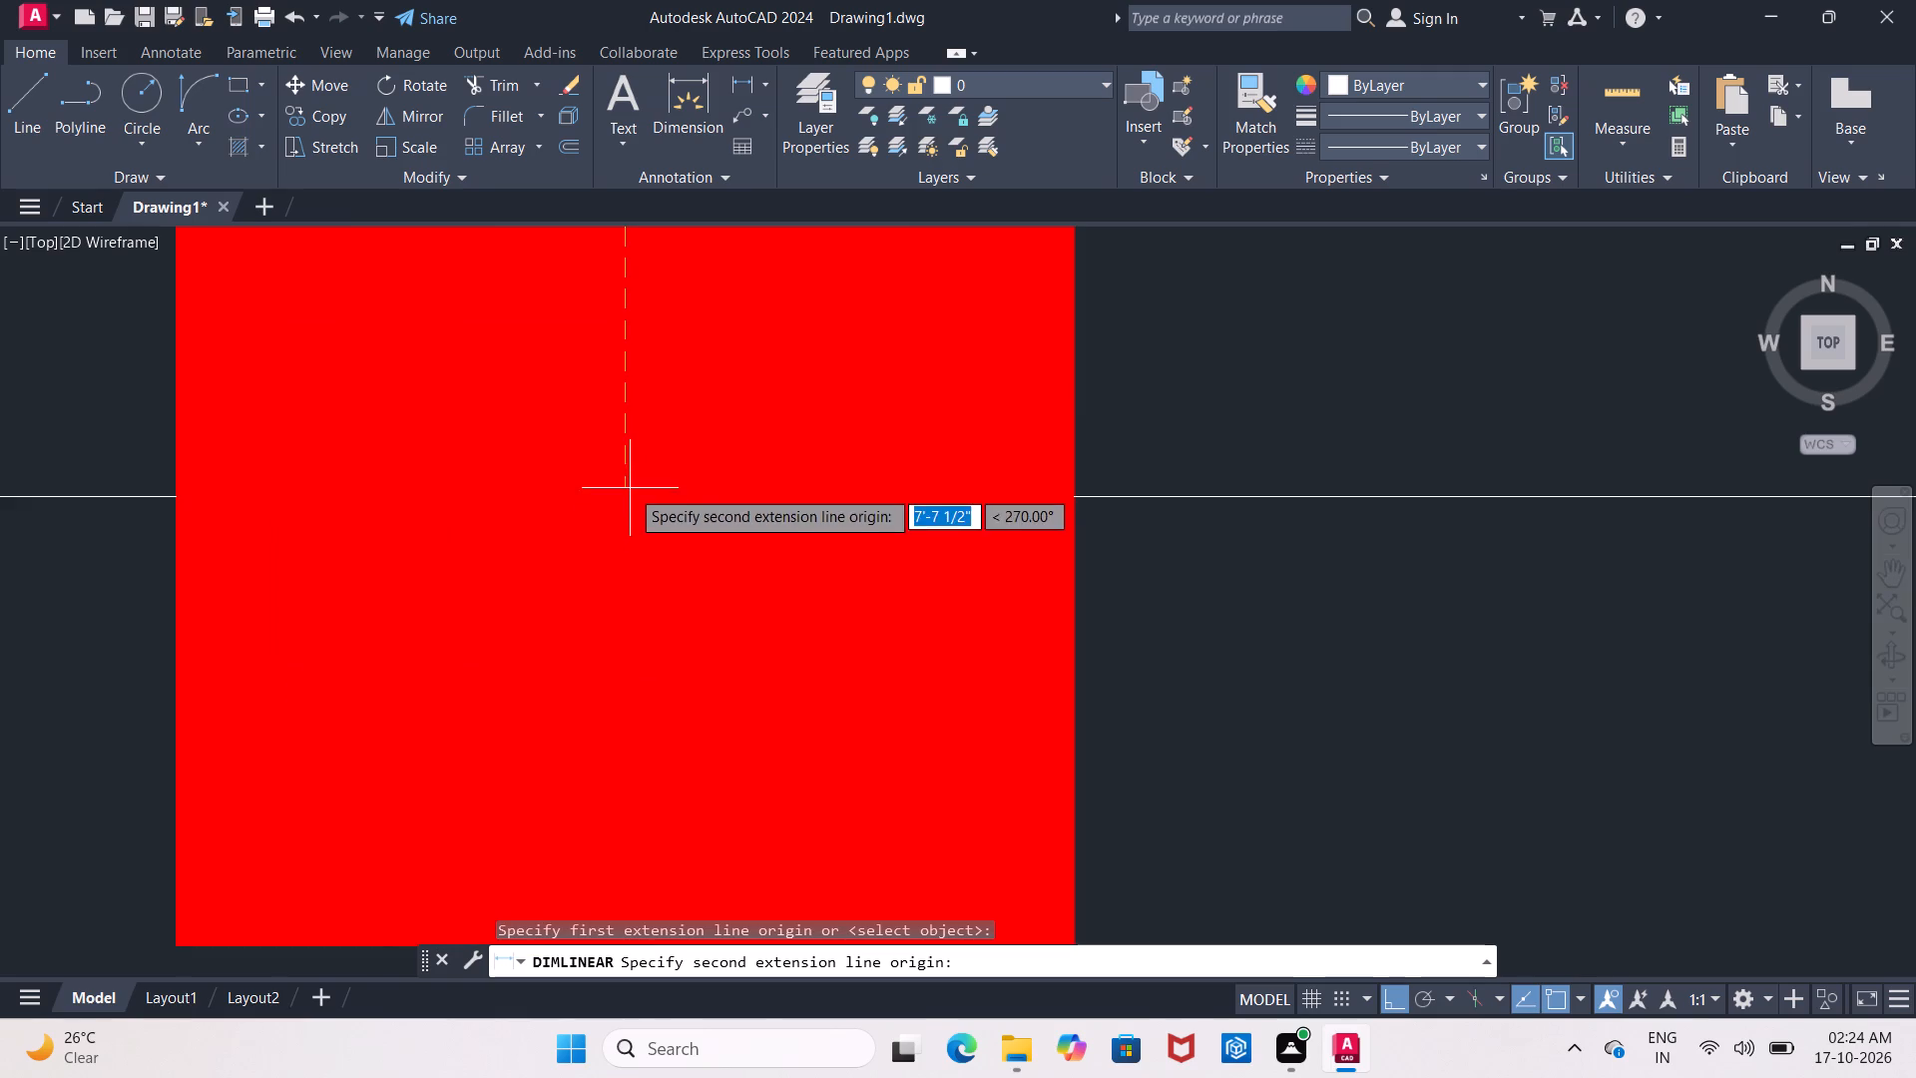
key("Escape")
Stretch the near end of the right-hand centre line across to the opposite edge of the middle column in the second row from the bottom.
scroll(650, 555, "down", 2)
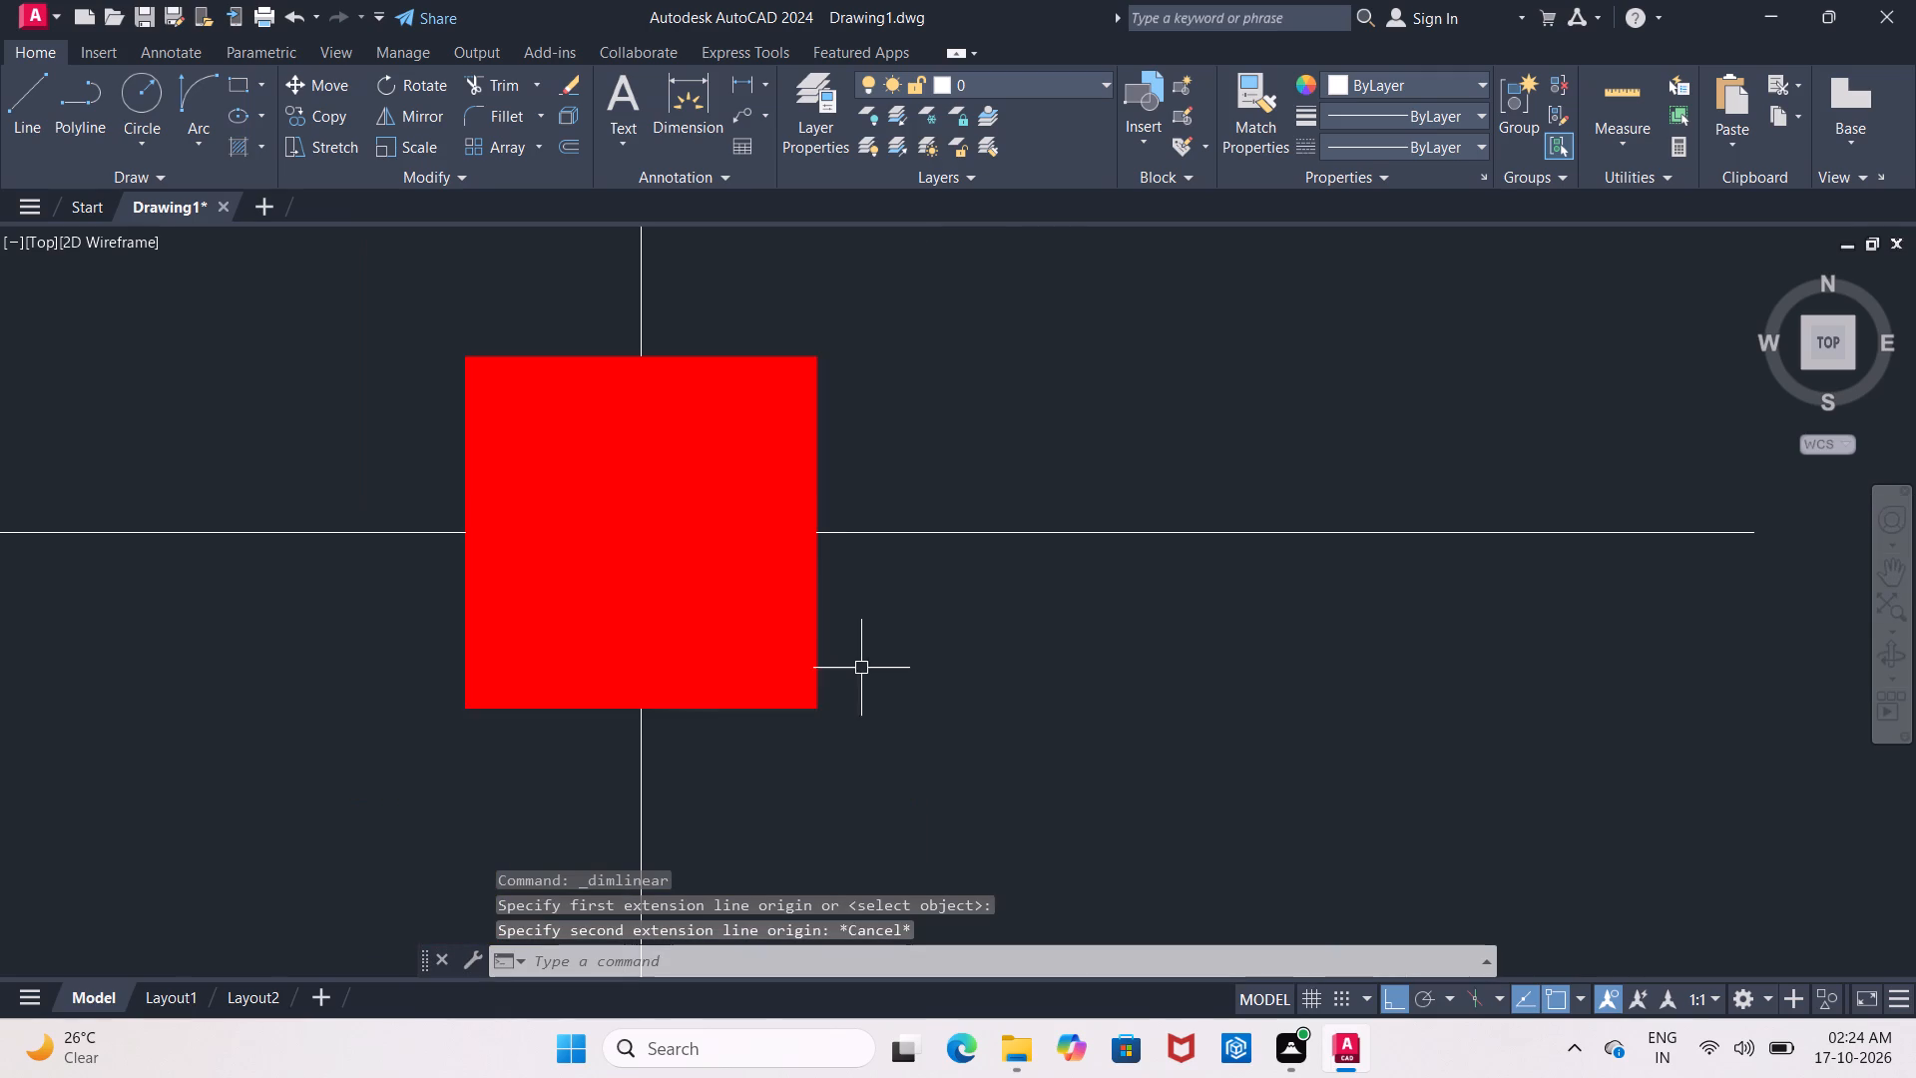
left_click(999, 520)
double_click(999, 529)
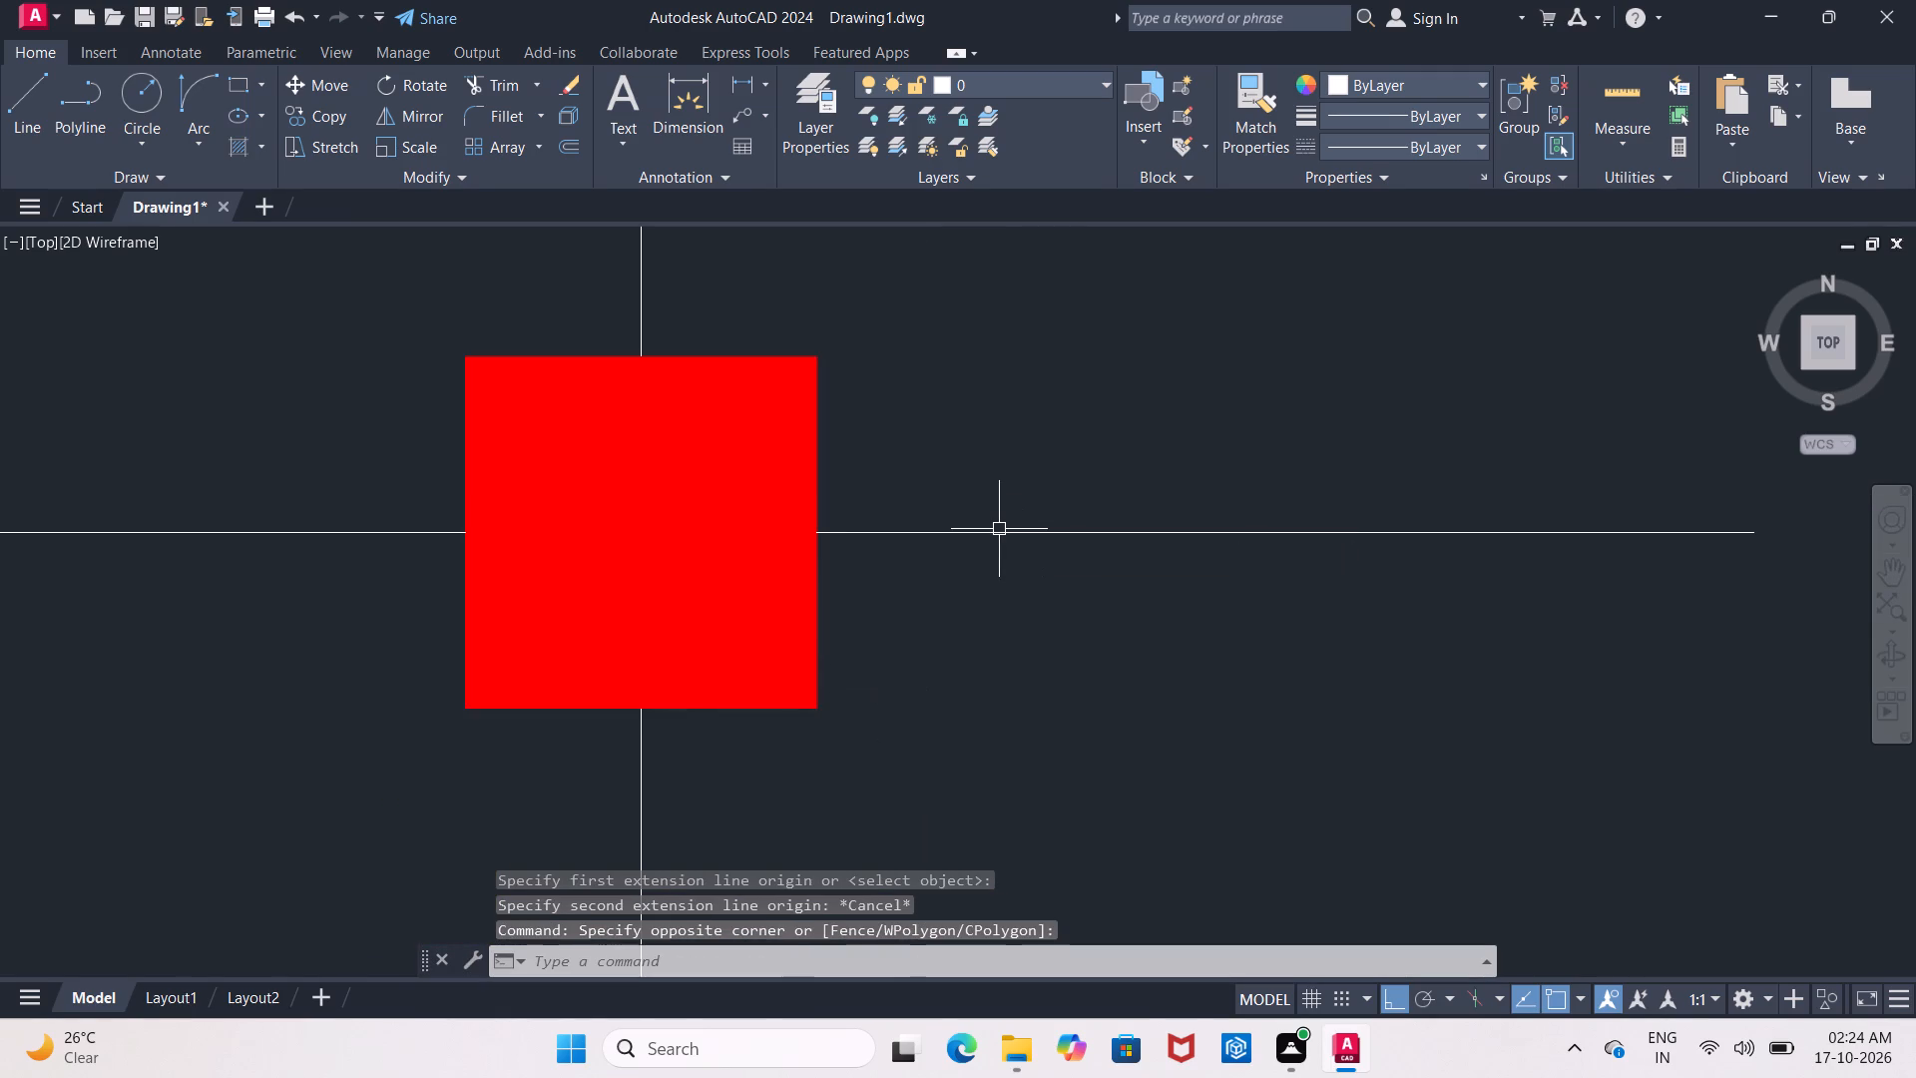
left_click(1000, 535)
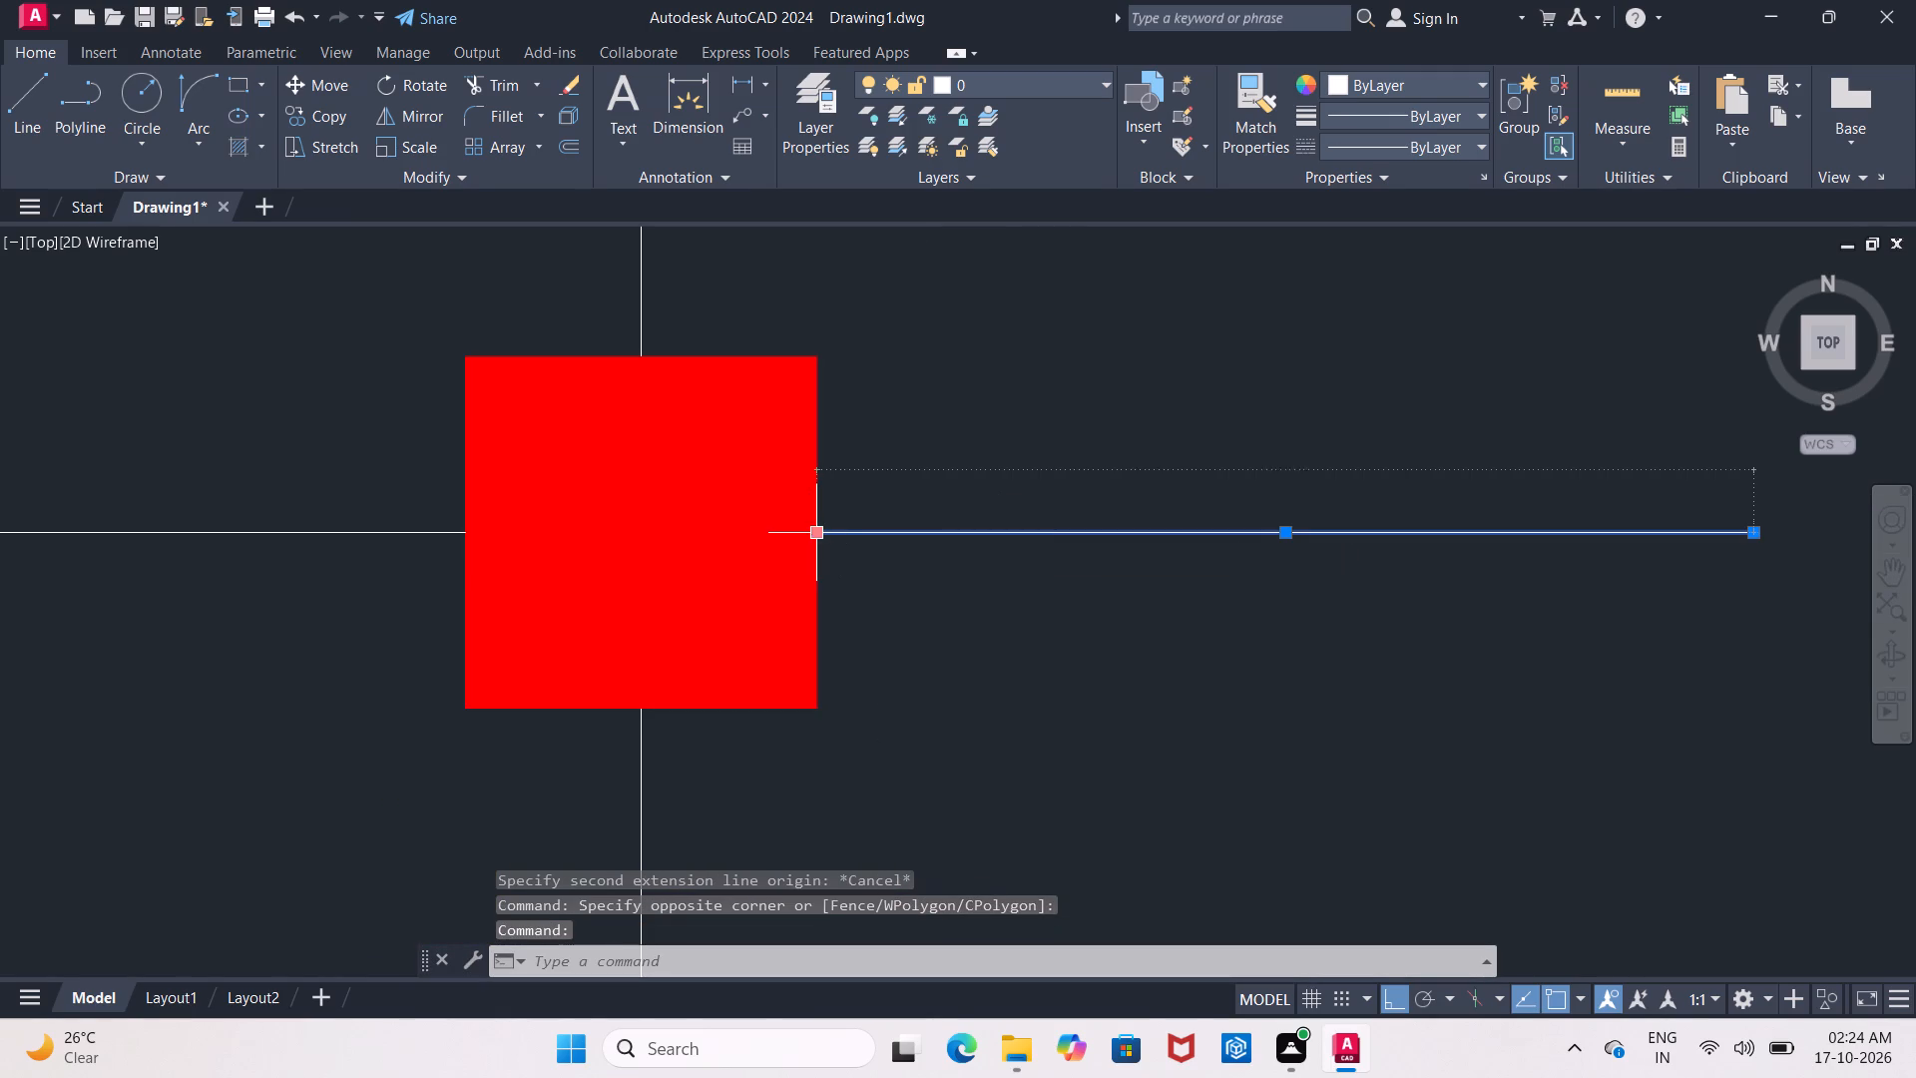
left_click(817, 532)
left_click(453, 533)
key("Escape")
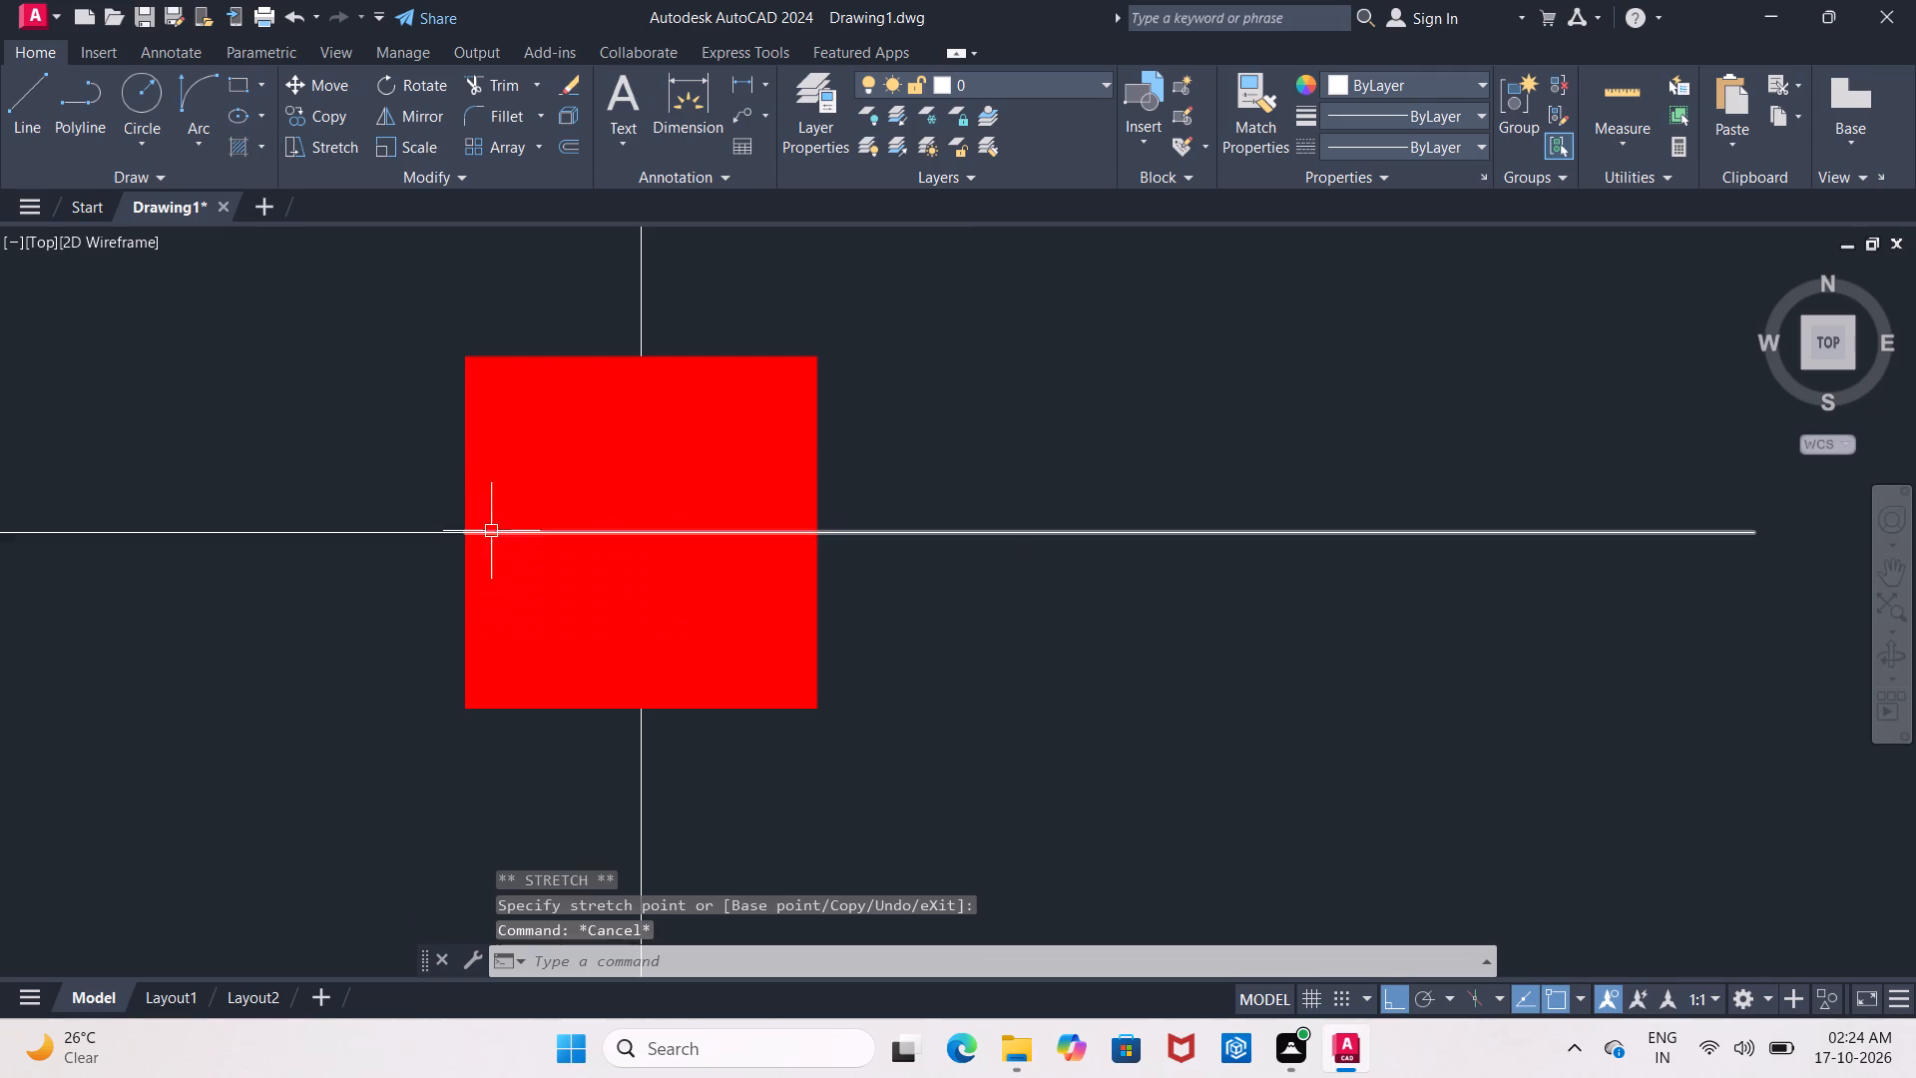
left_click(648, 314)
double_click(634, 322)
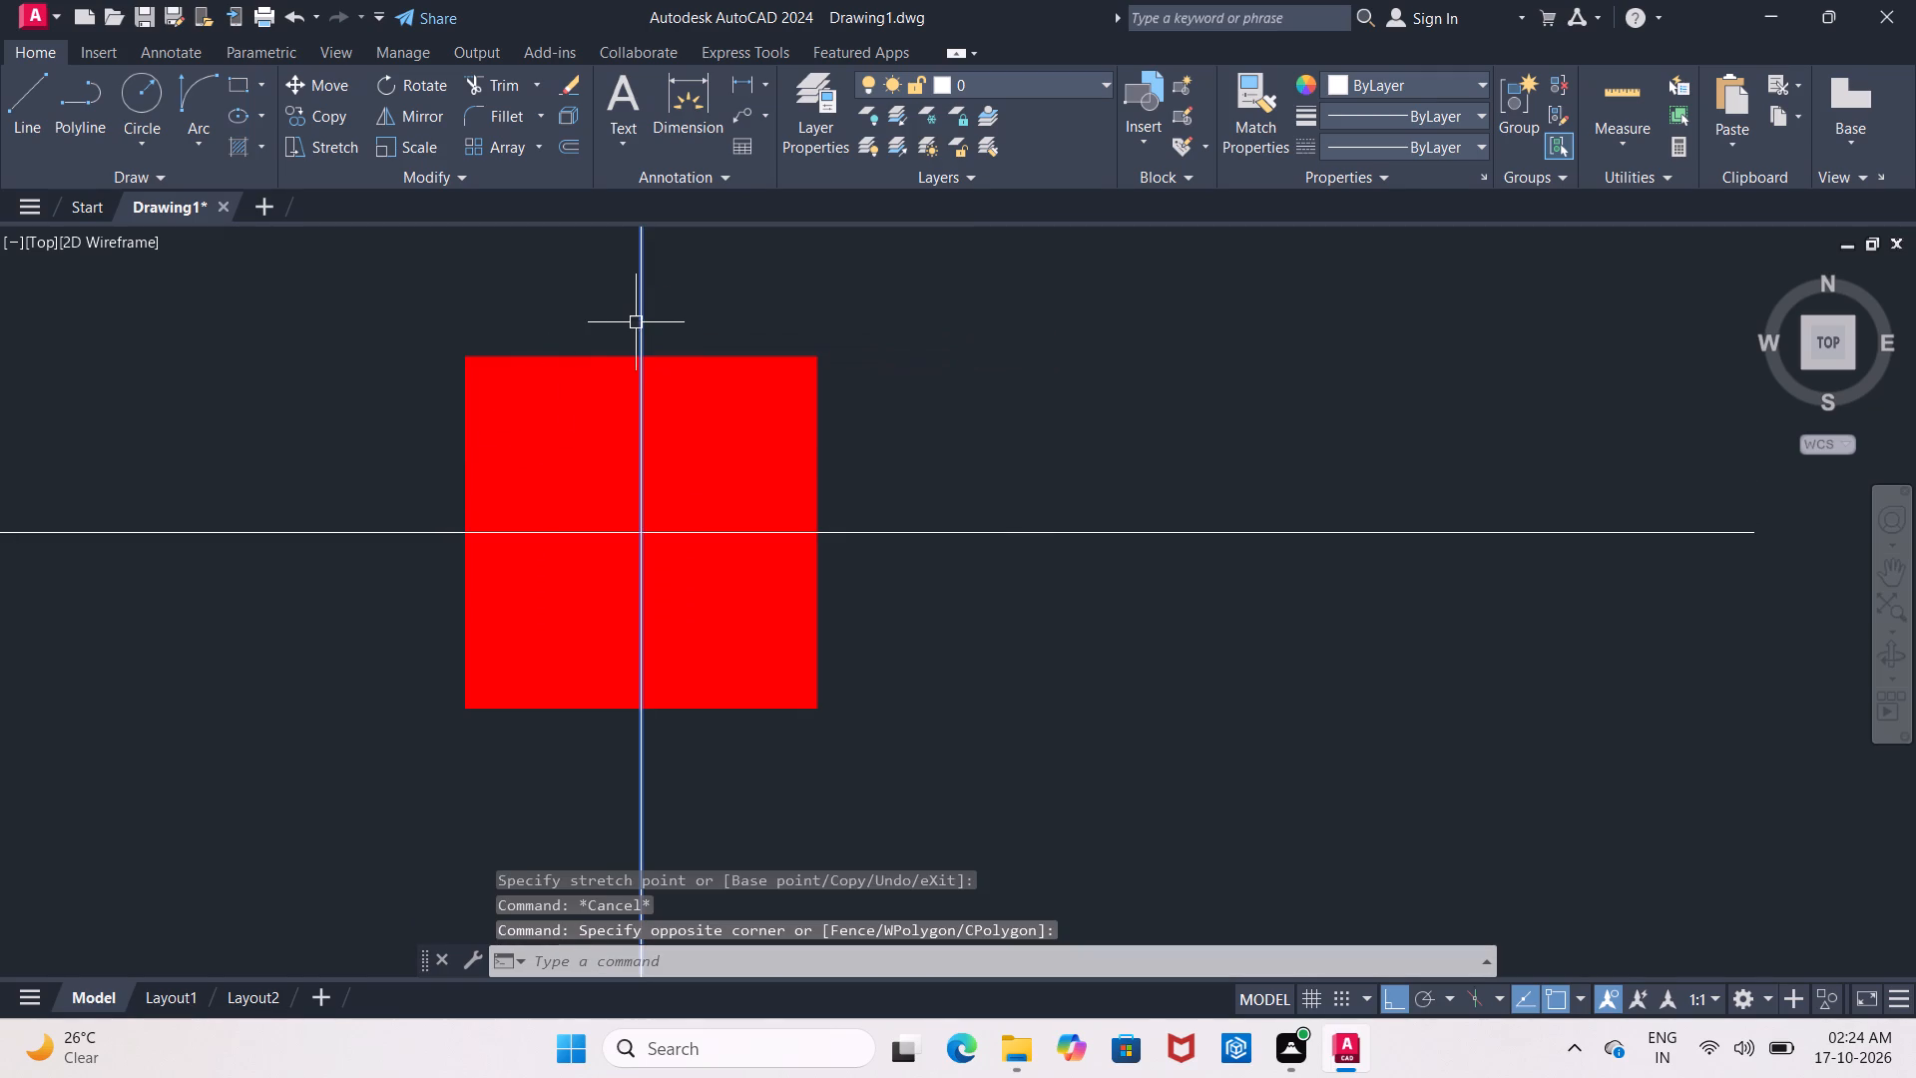
key("Escape")
Add a vertical linear dimension between this middle column and the middle column above it, placed at the outer ends of their right-hand centre lines.
left_click(751, 87)
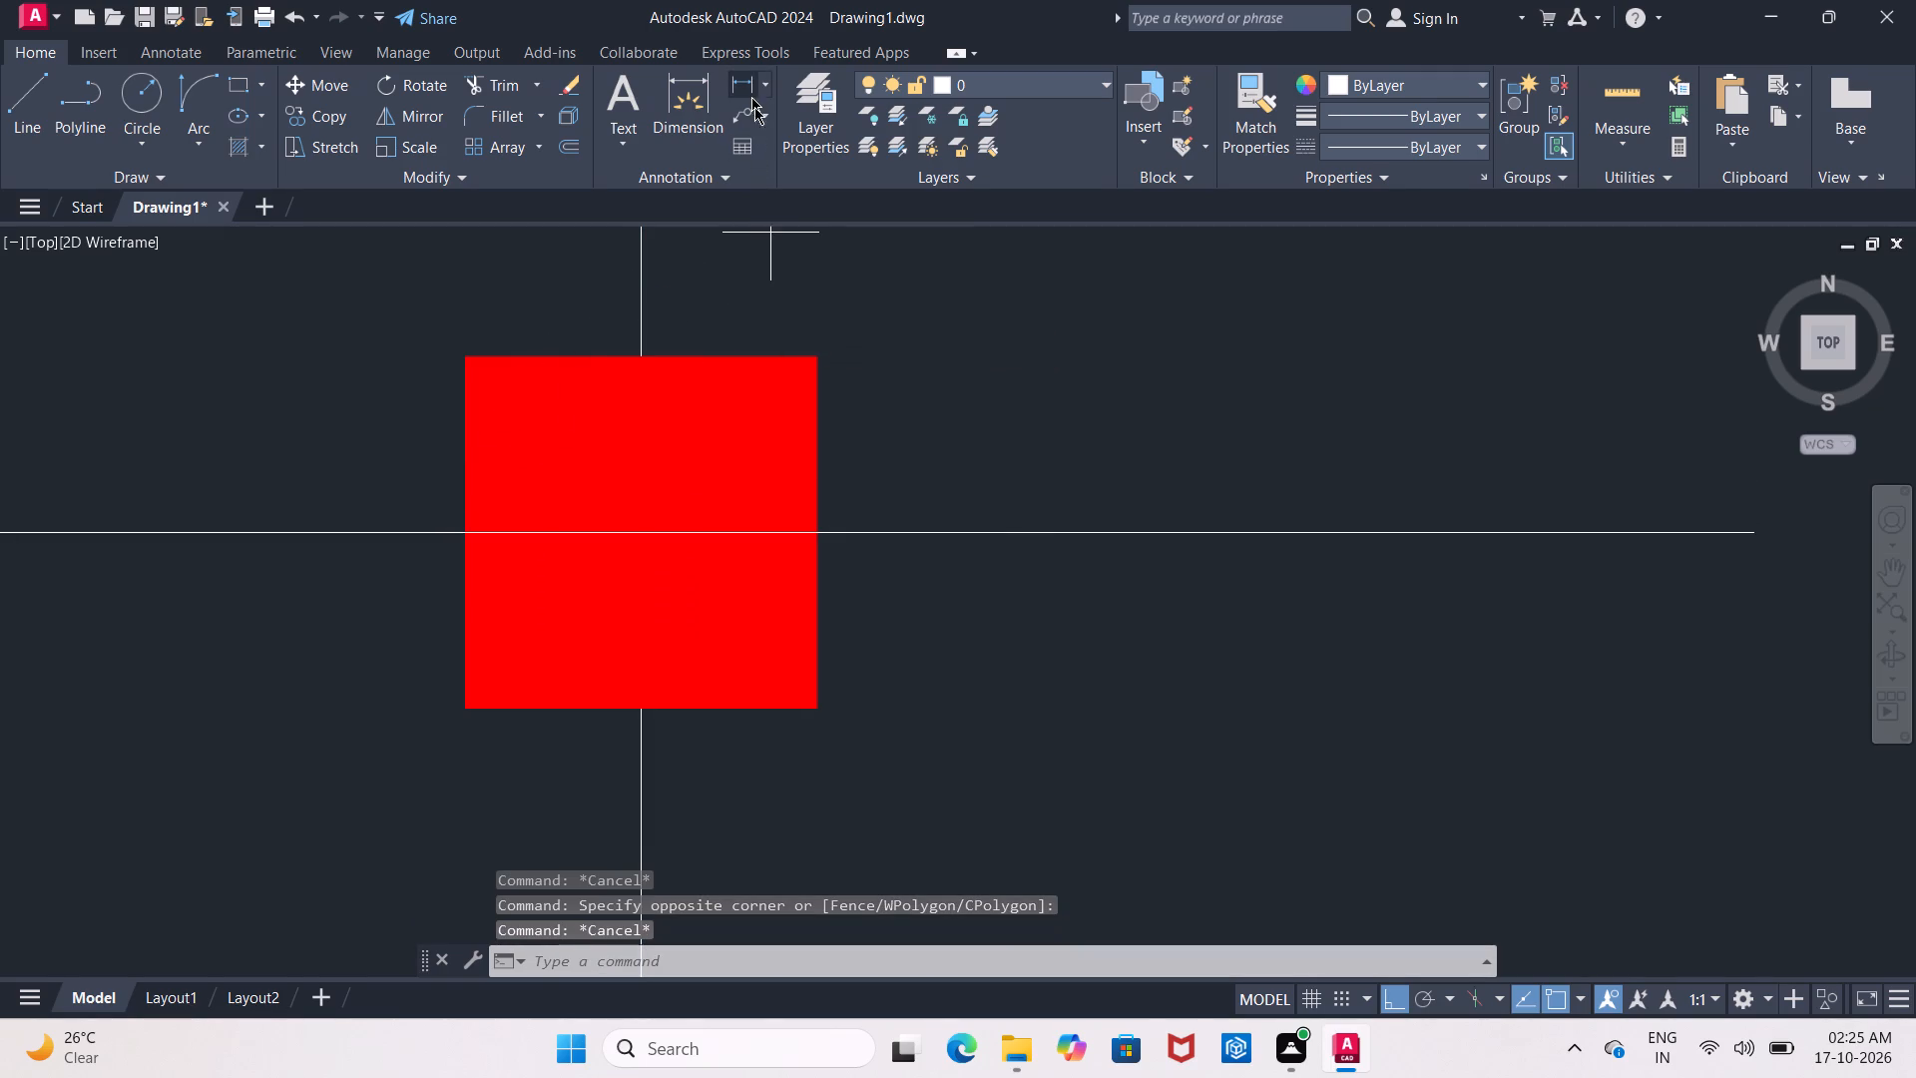
left_click(643, 532)
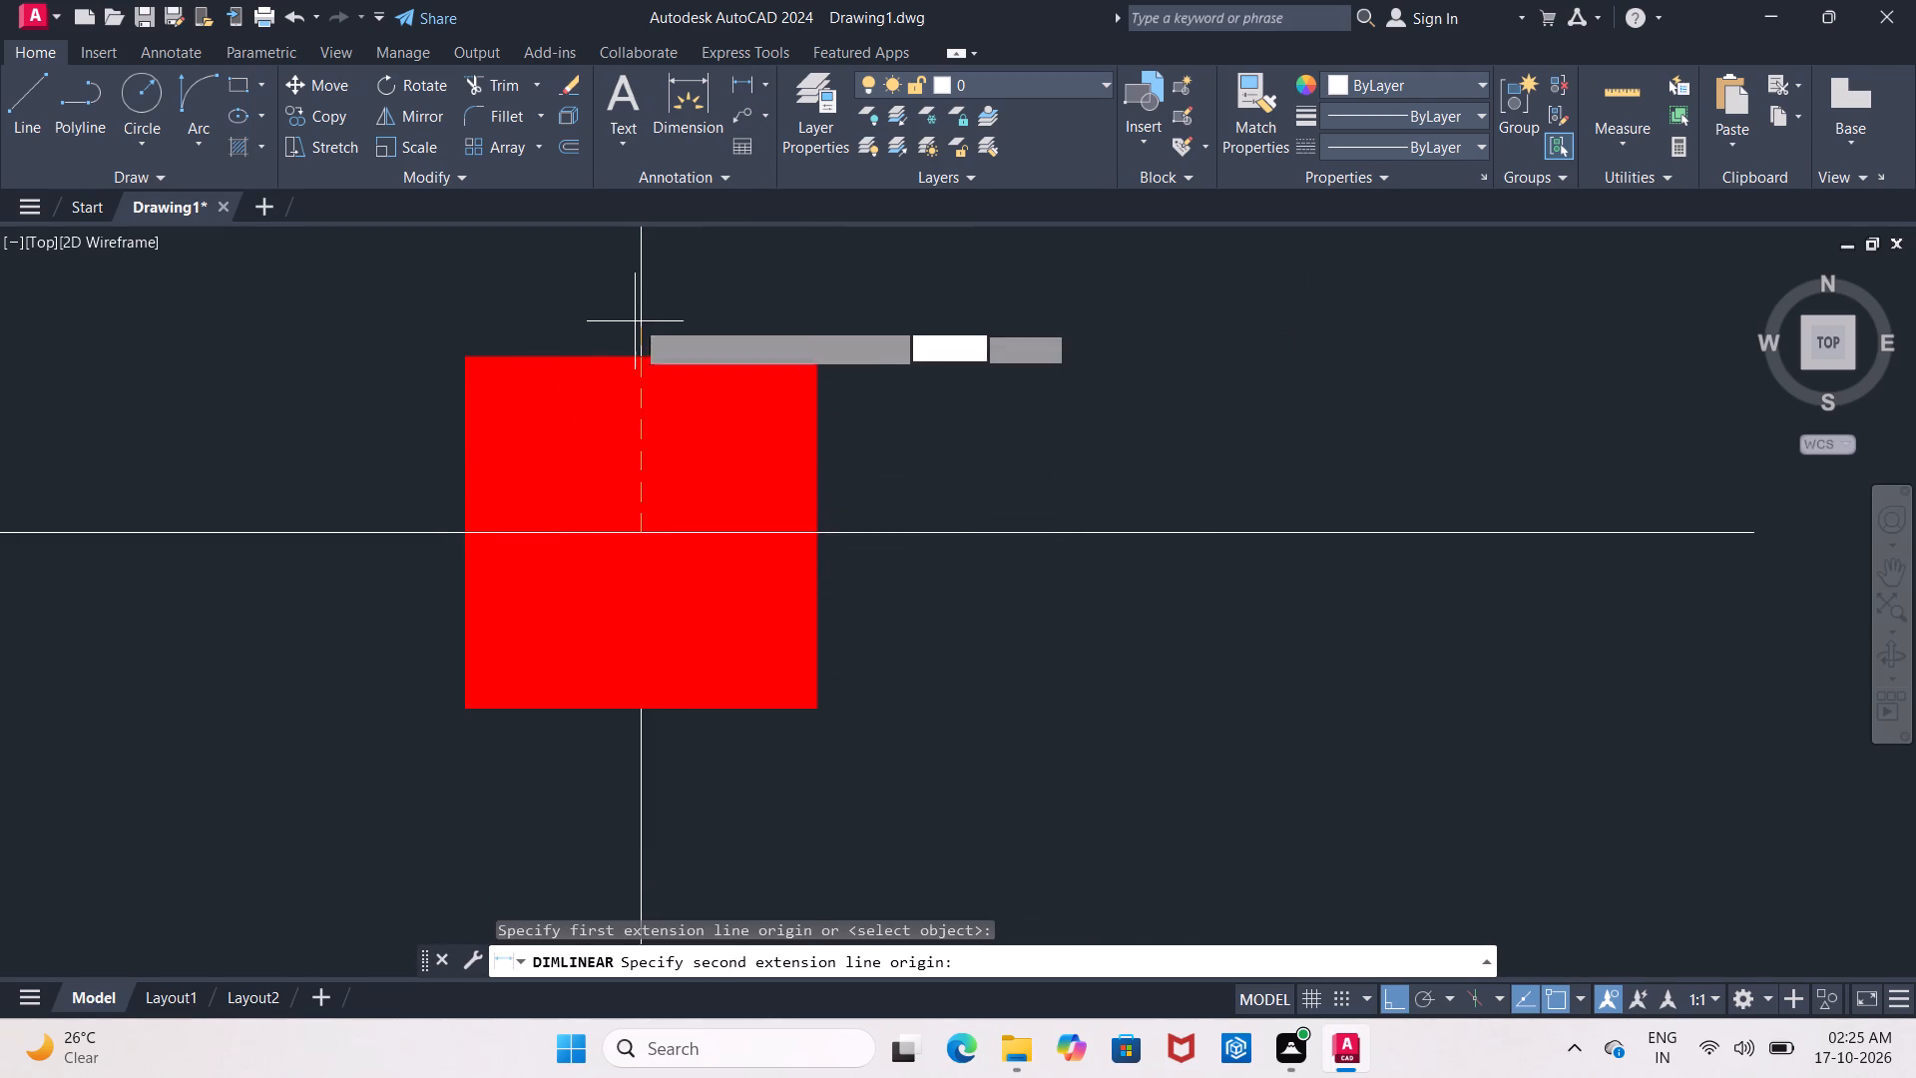
middle_click_drag(635, 333, 632, 711)
middle_click_drag(634, 412, 617, 867)
scroll(651, 571, "down", 3)
scroll(641, 465, "down", 2)
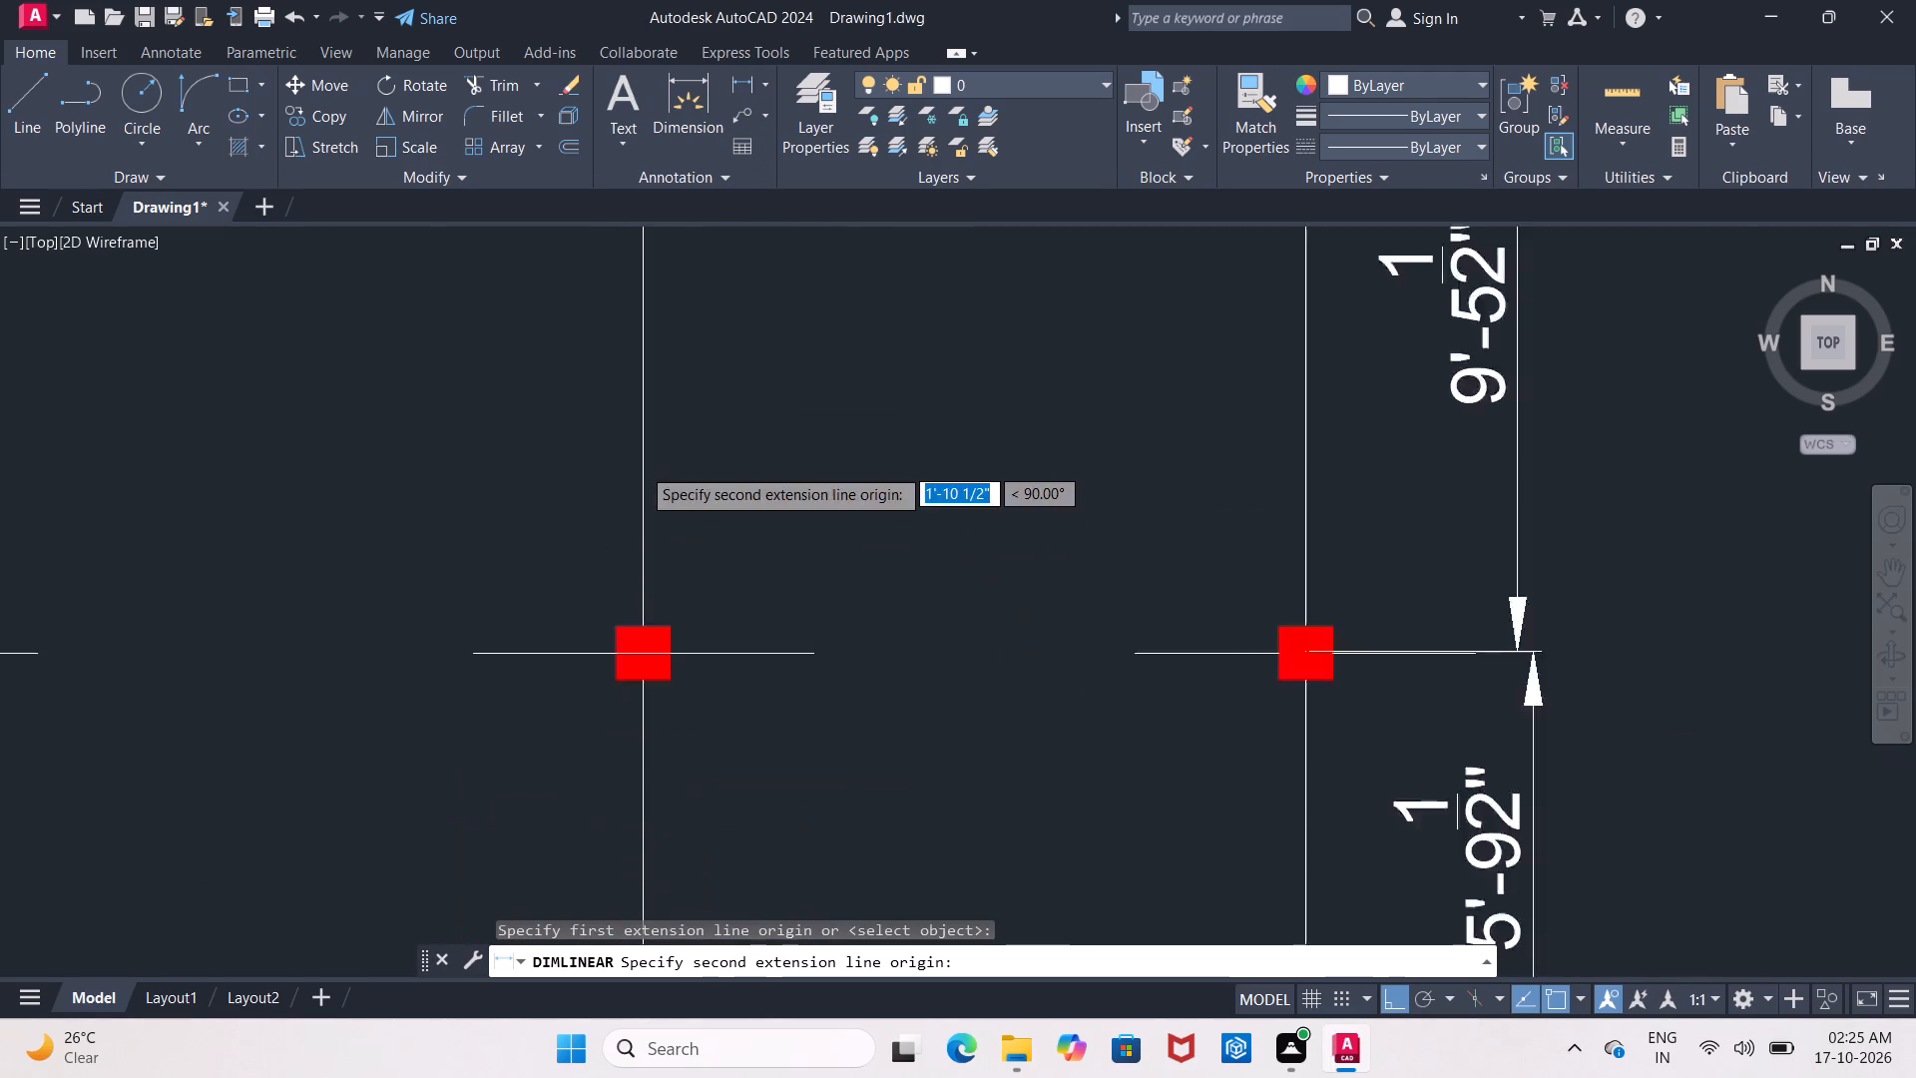
middle_click_drag(620, 422, 620, 760)
scroll(628, 583, "up", 3)
middle_click_drag(650, 512, 606, 824)
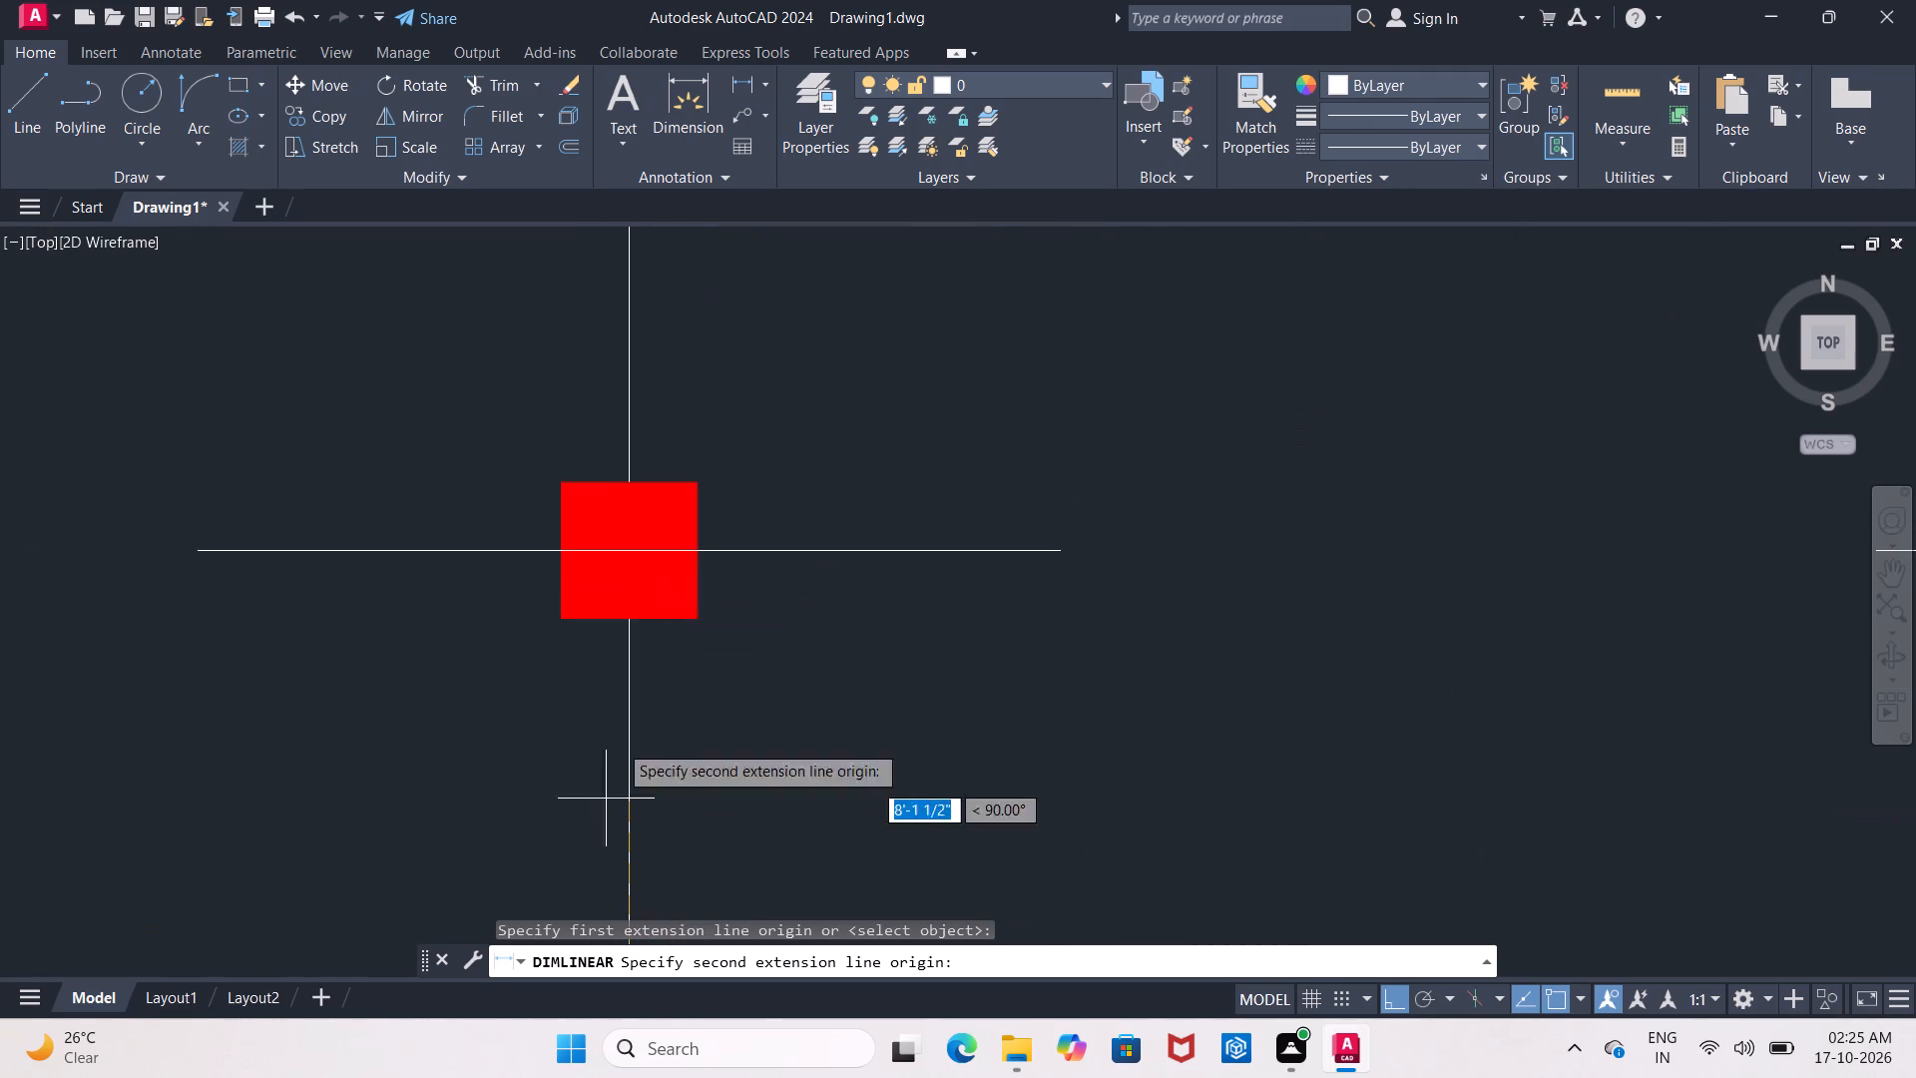
left_click(629, 549)
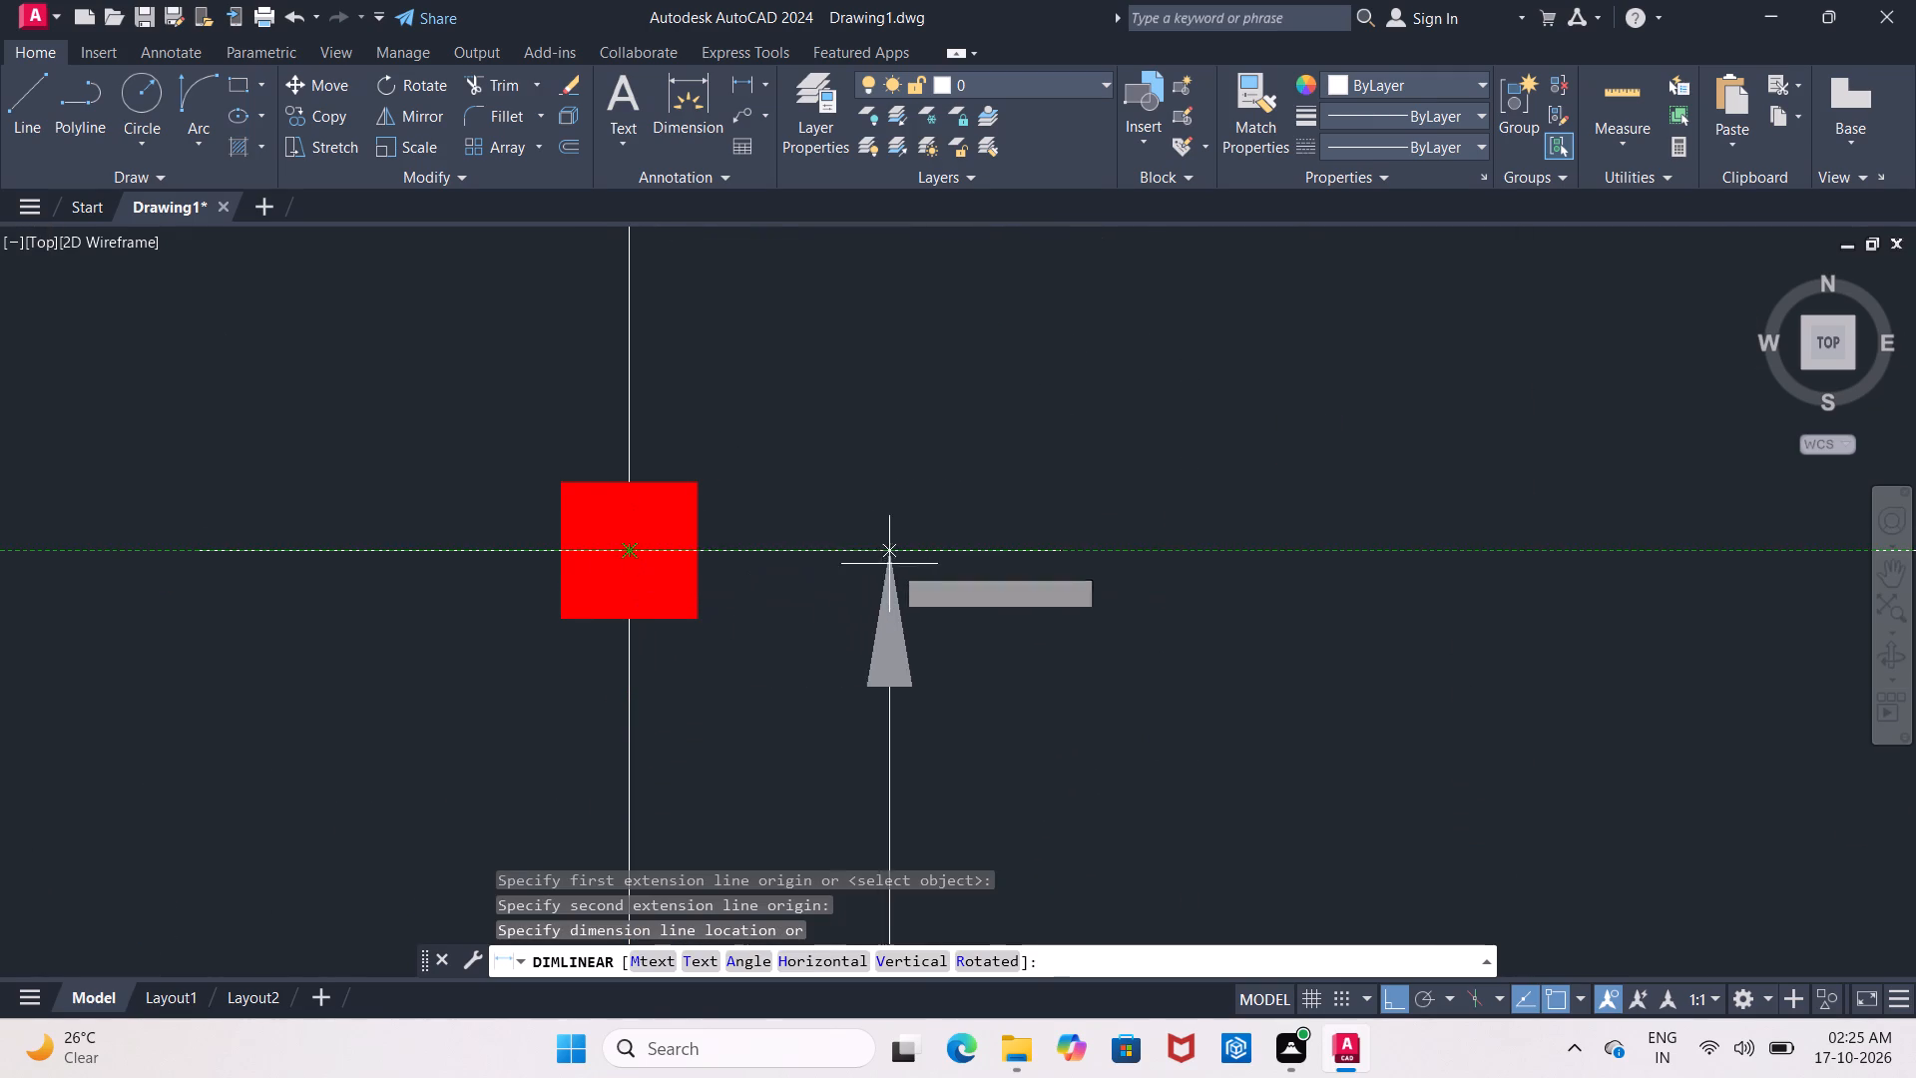
left_click(1058, 585)
Replace the text of the right-hand column line's vertical dimension, directly below the 14'-3" one, with 9'-6".
scroll(1058, 585, "down", 4)
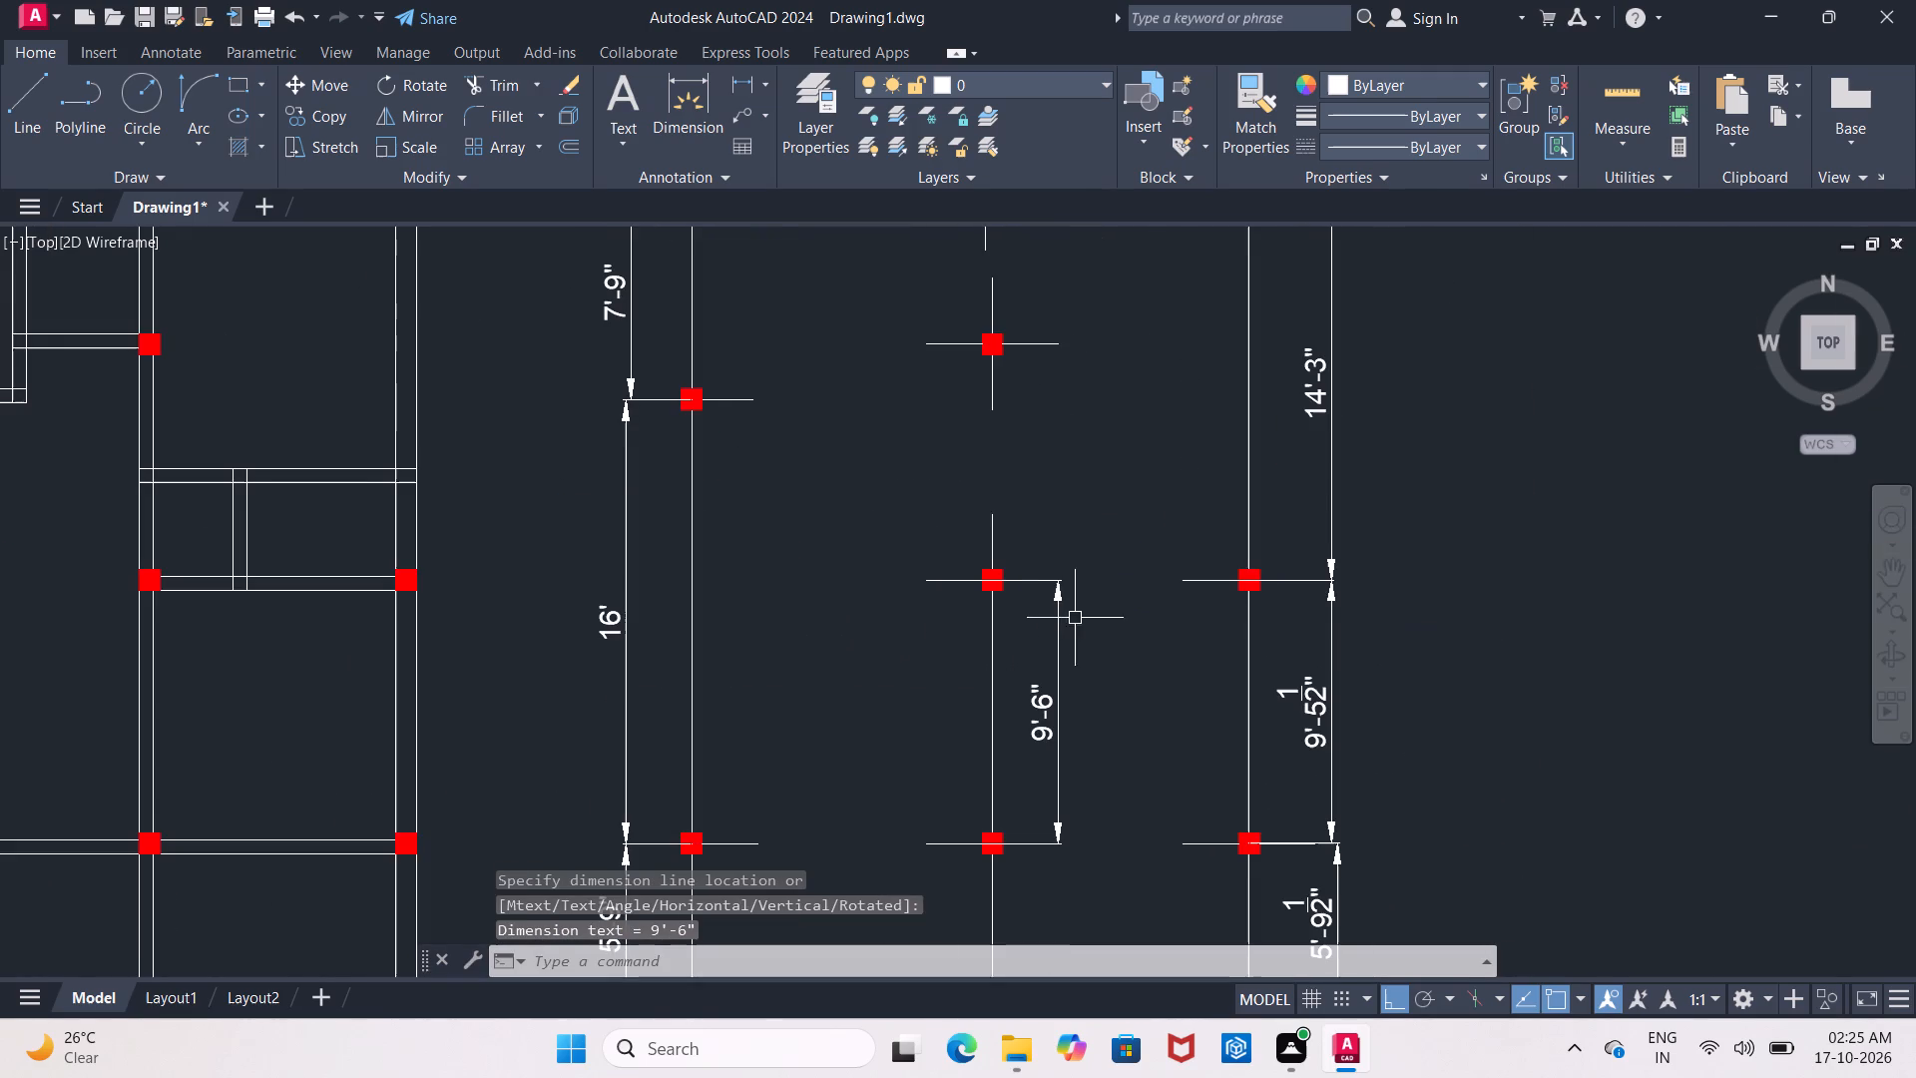
middle_click_drag(1077, 628, 984, 589)
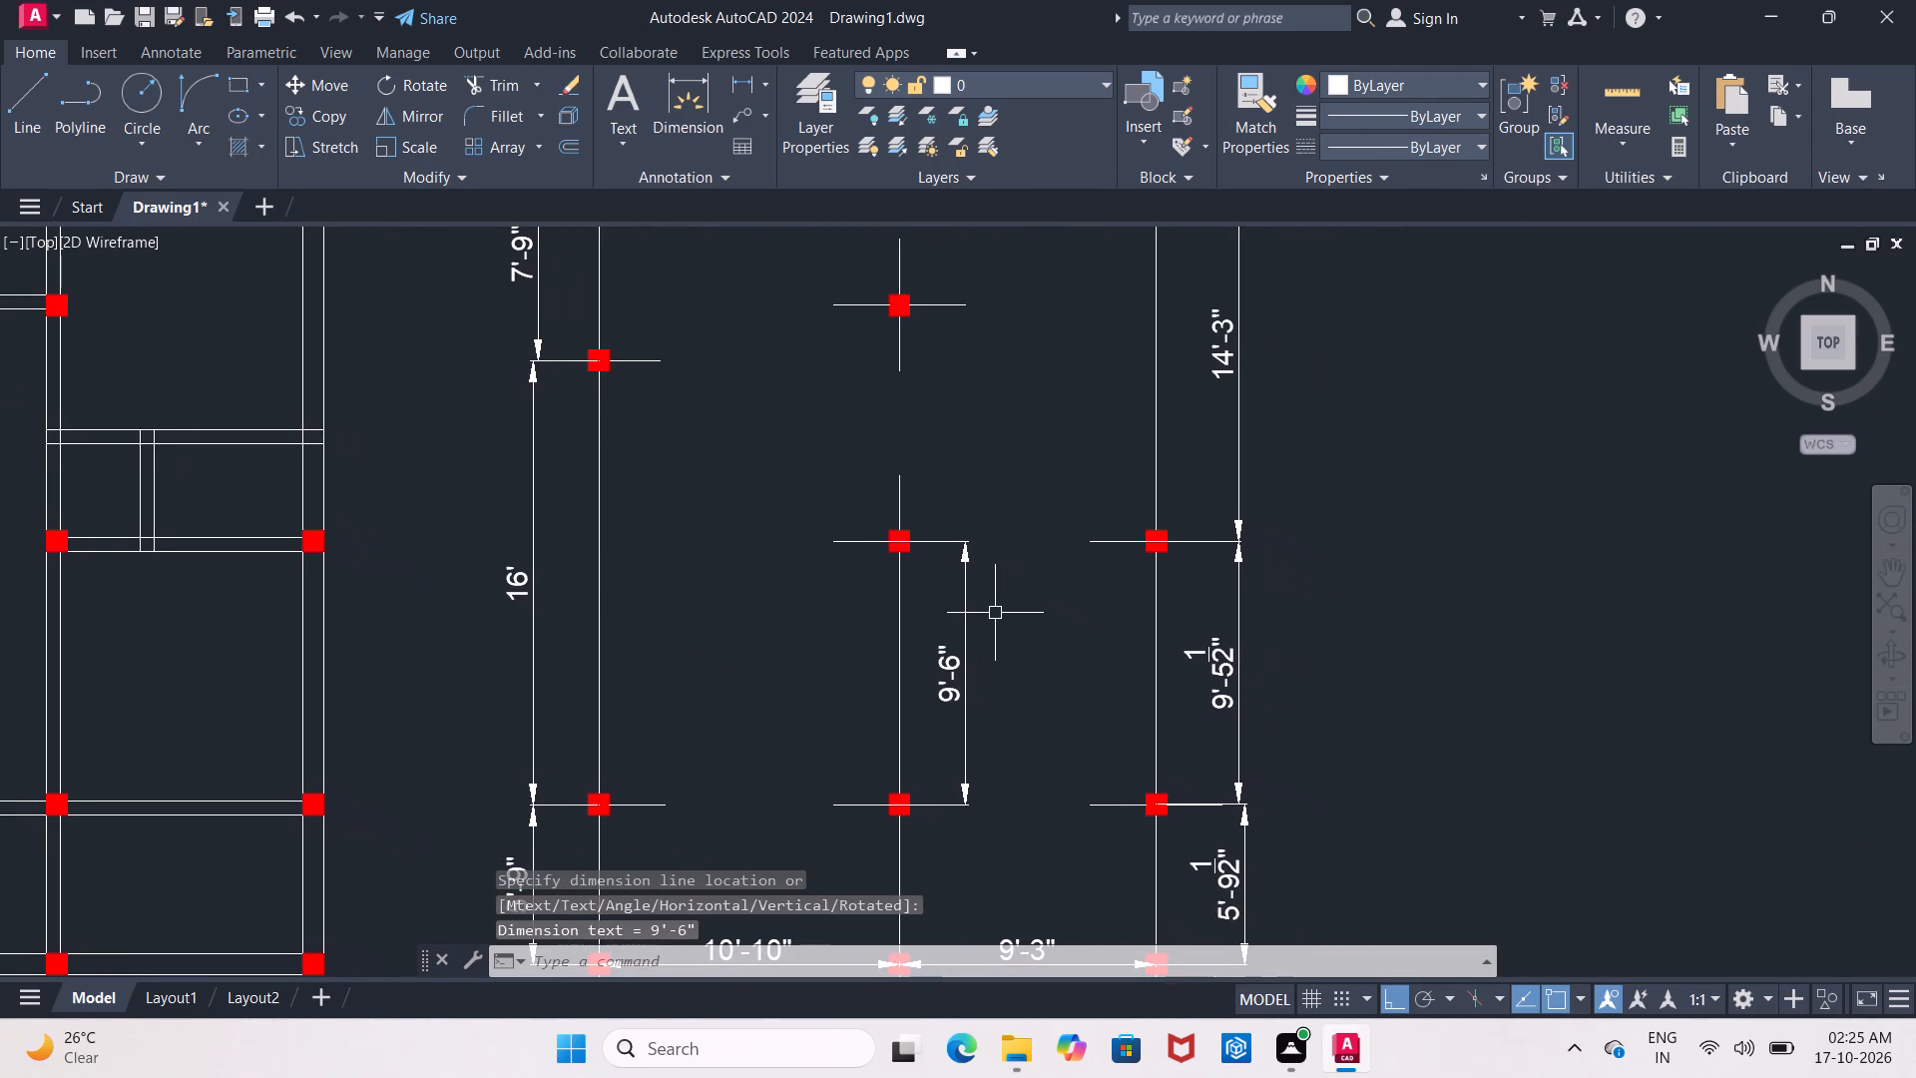
scroll(1226, 669, "up", 1)
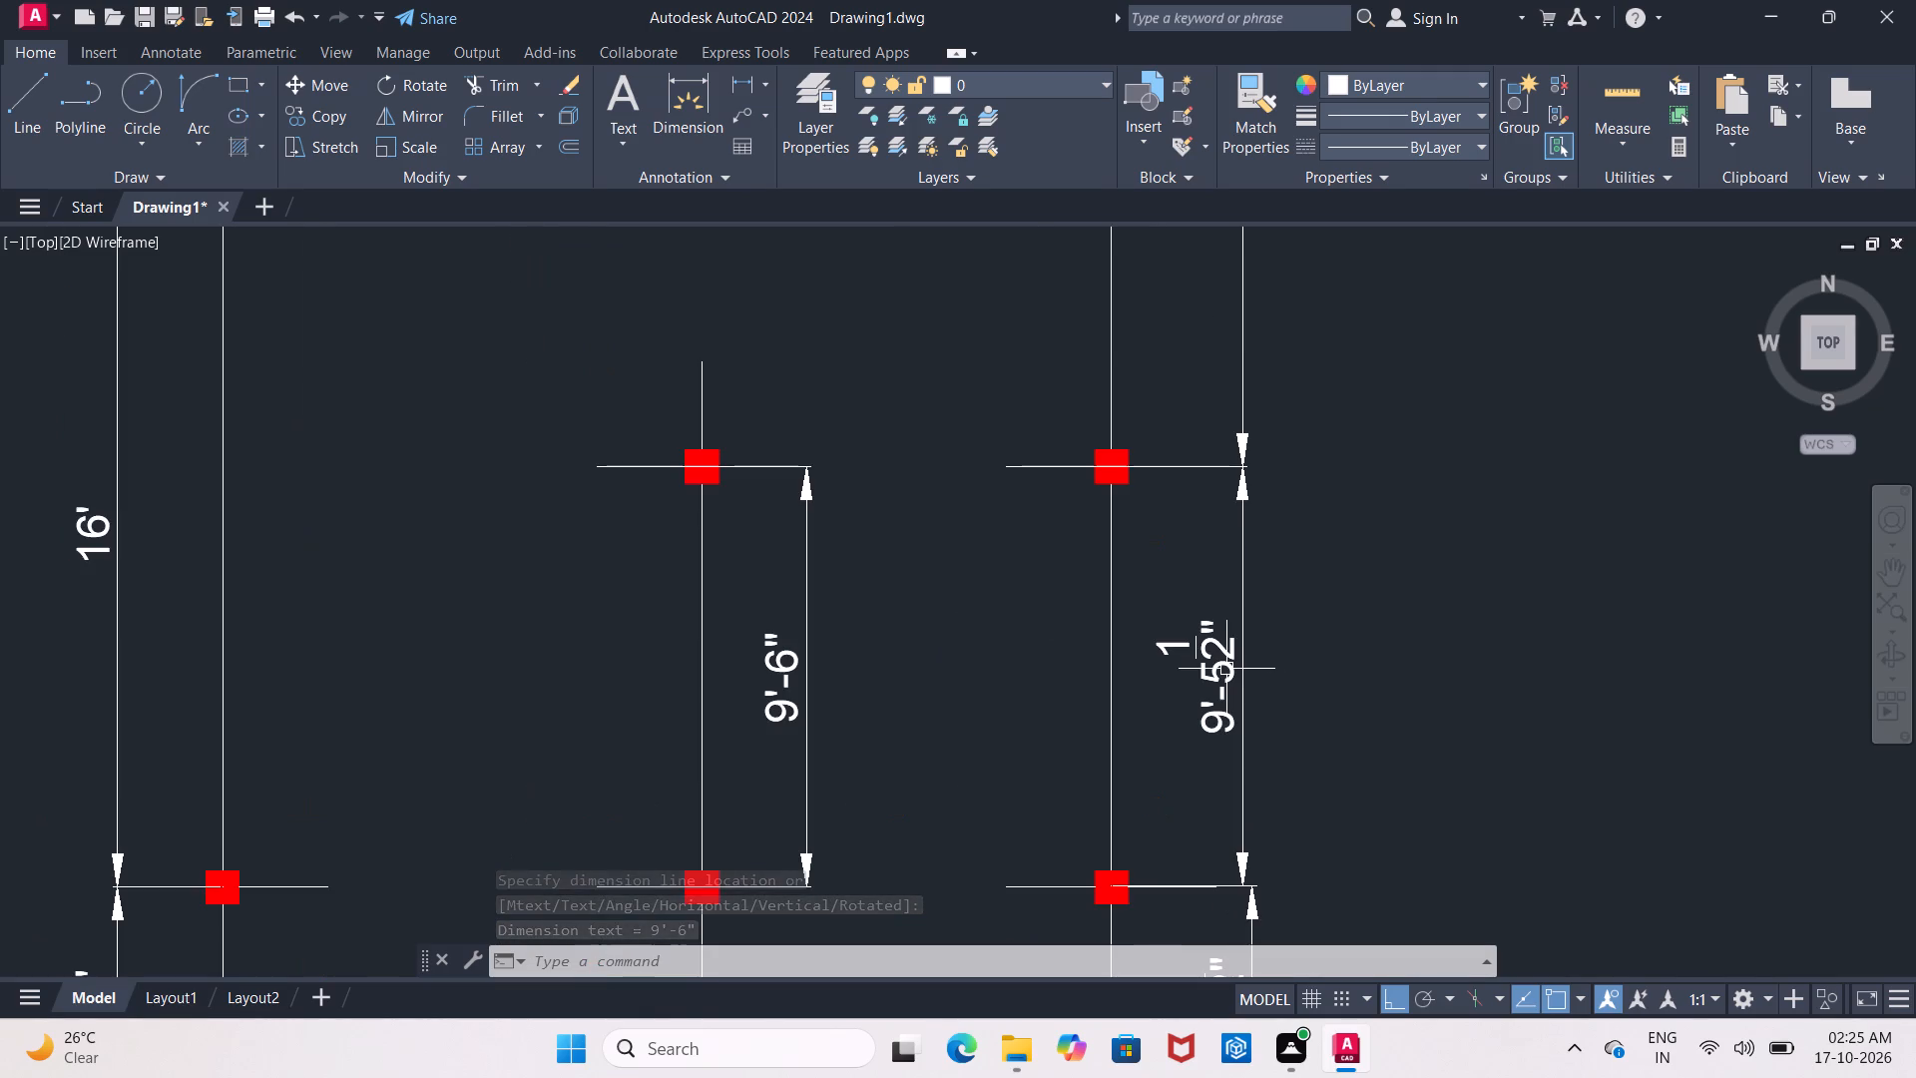
scroll(1232, 665, "up", 1)
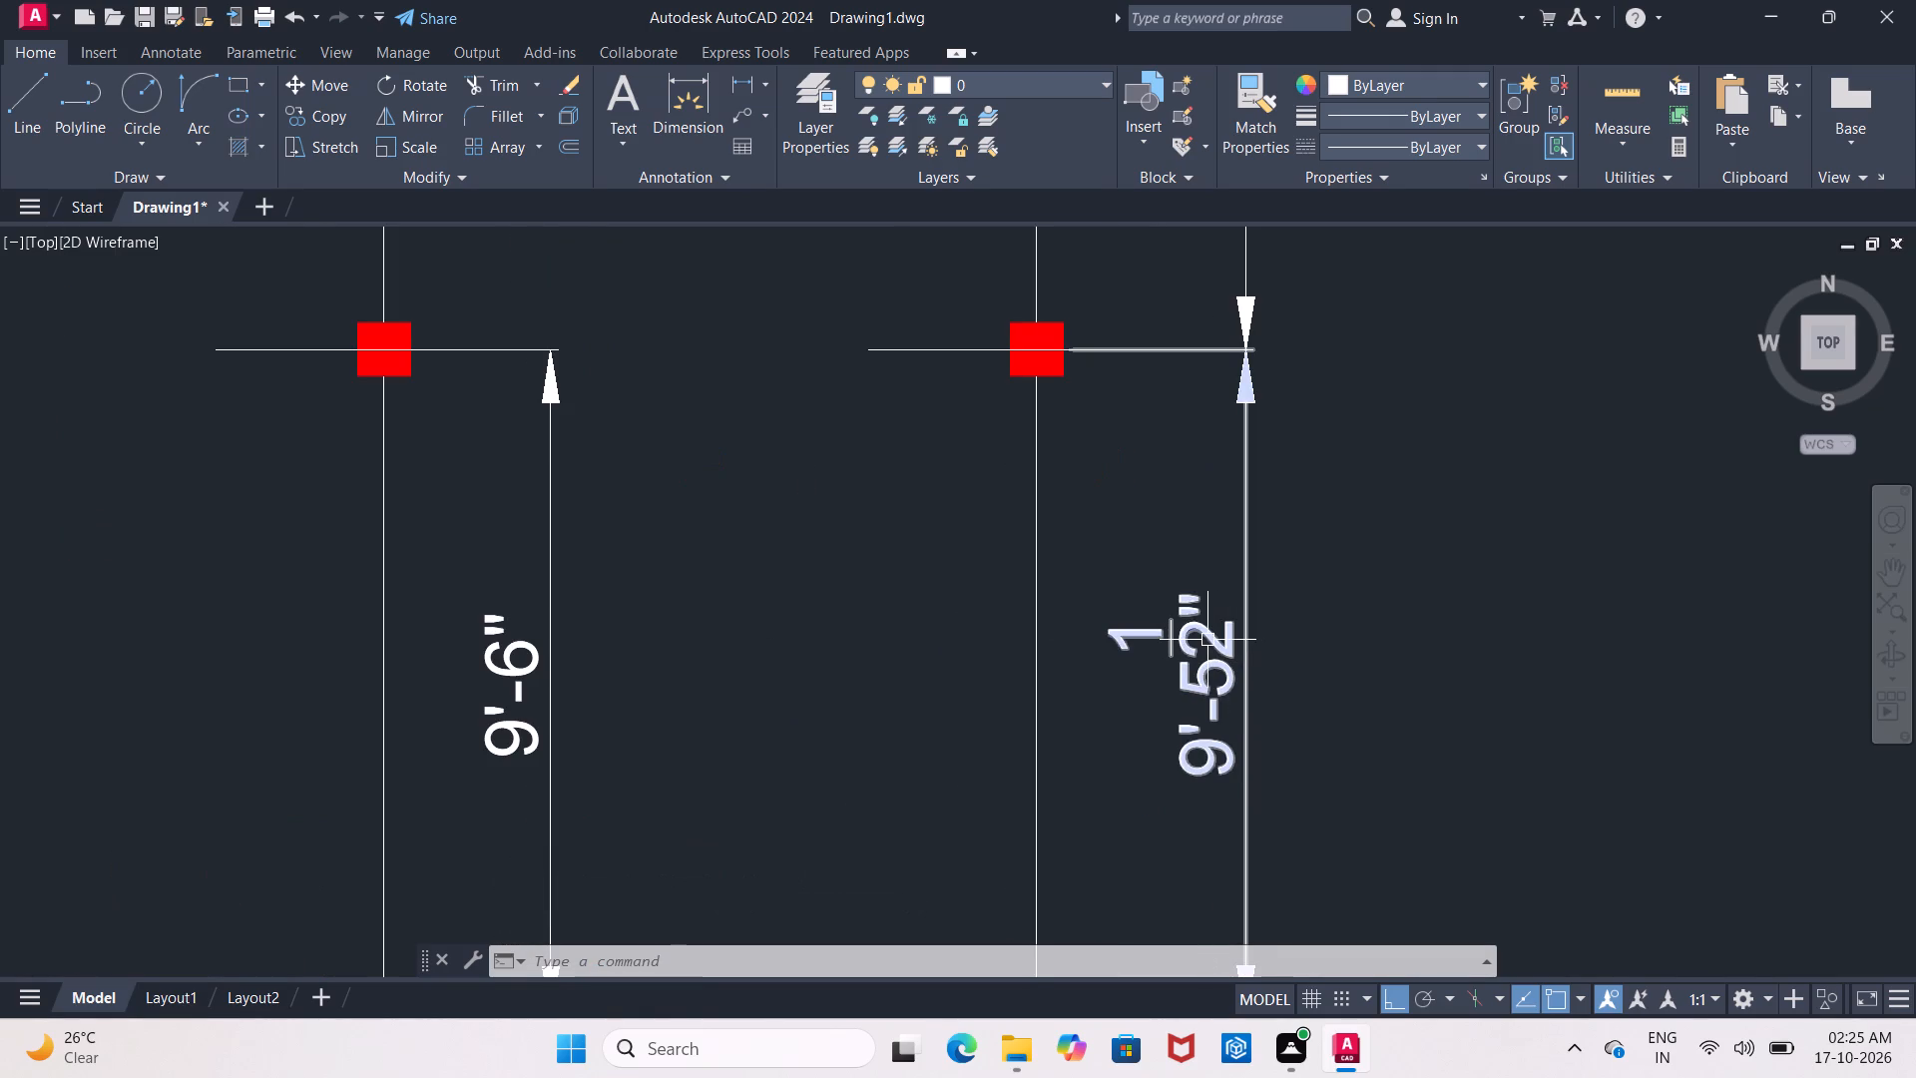
left_click(1206, 640)
left_click(1206, 640)
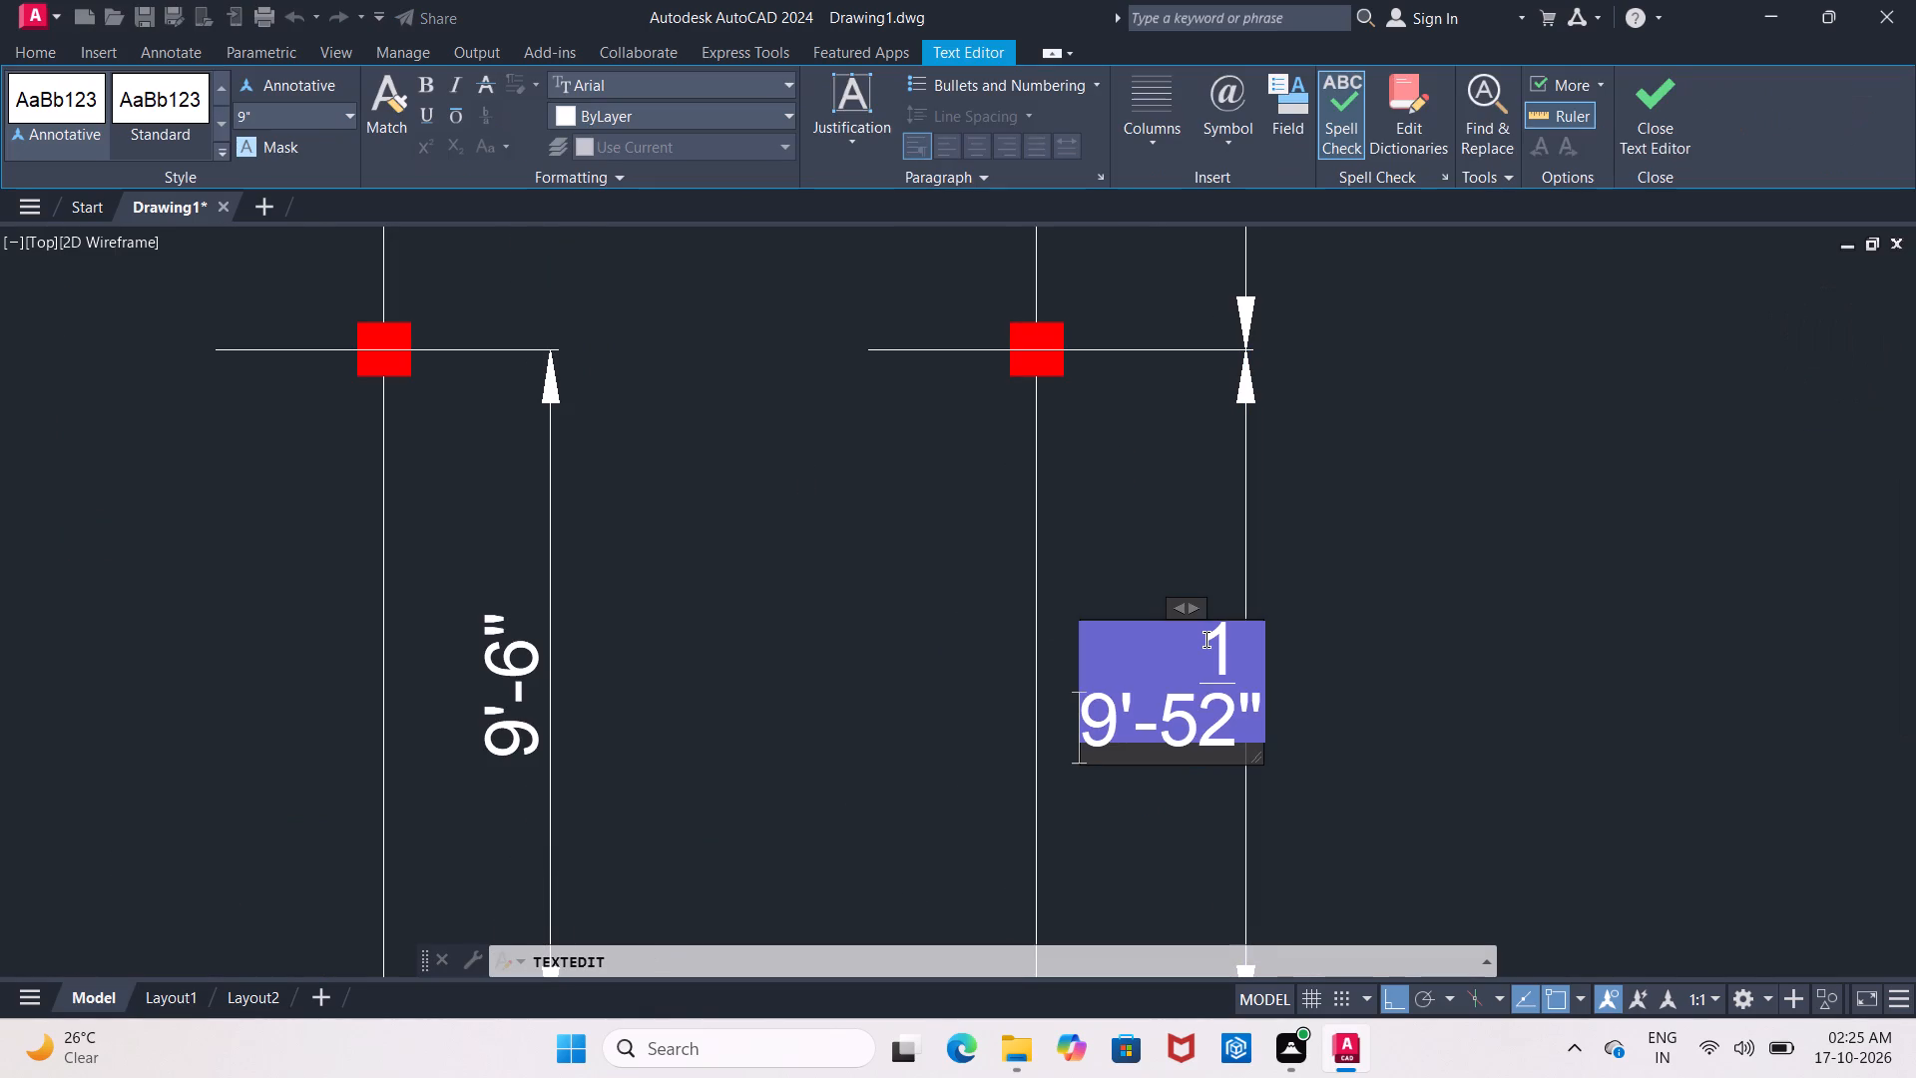
left_click(1229, 715)
left_click(1229, 717)
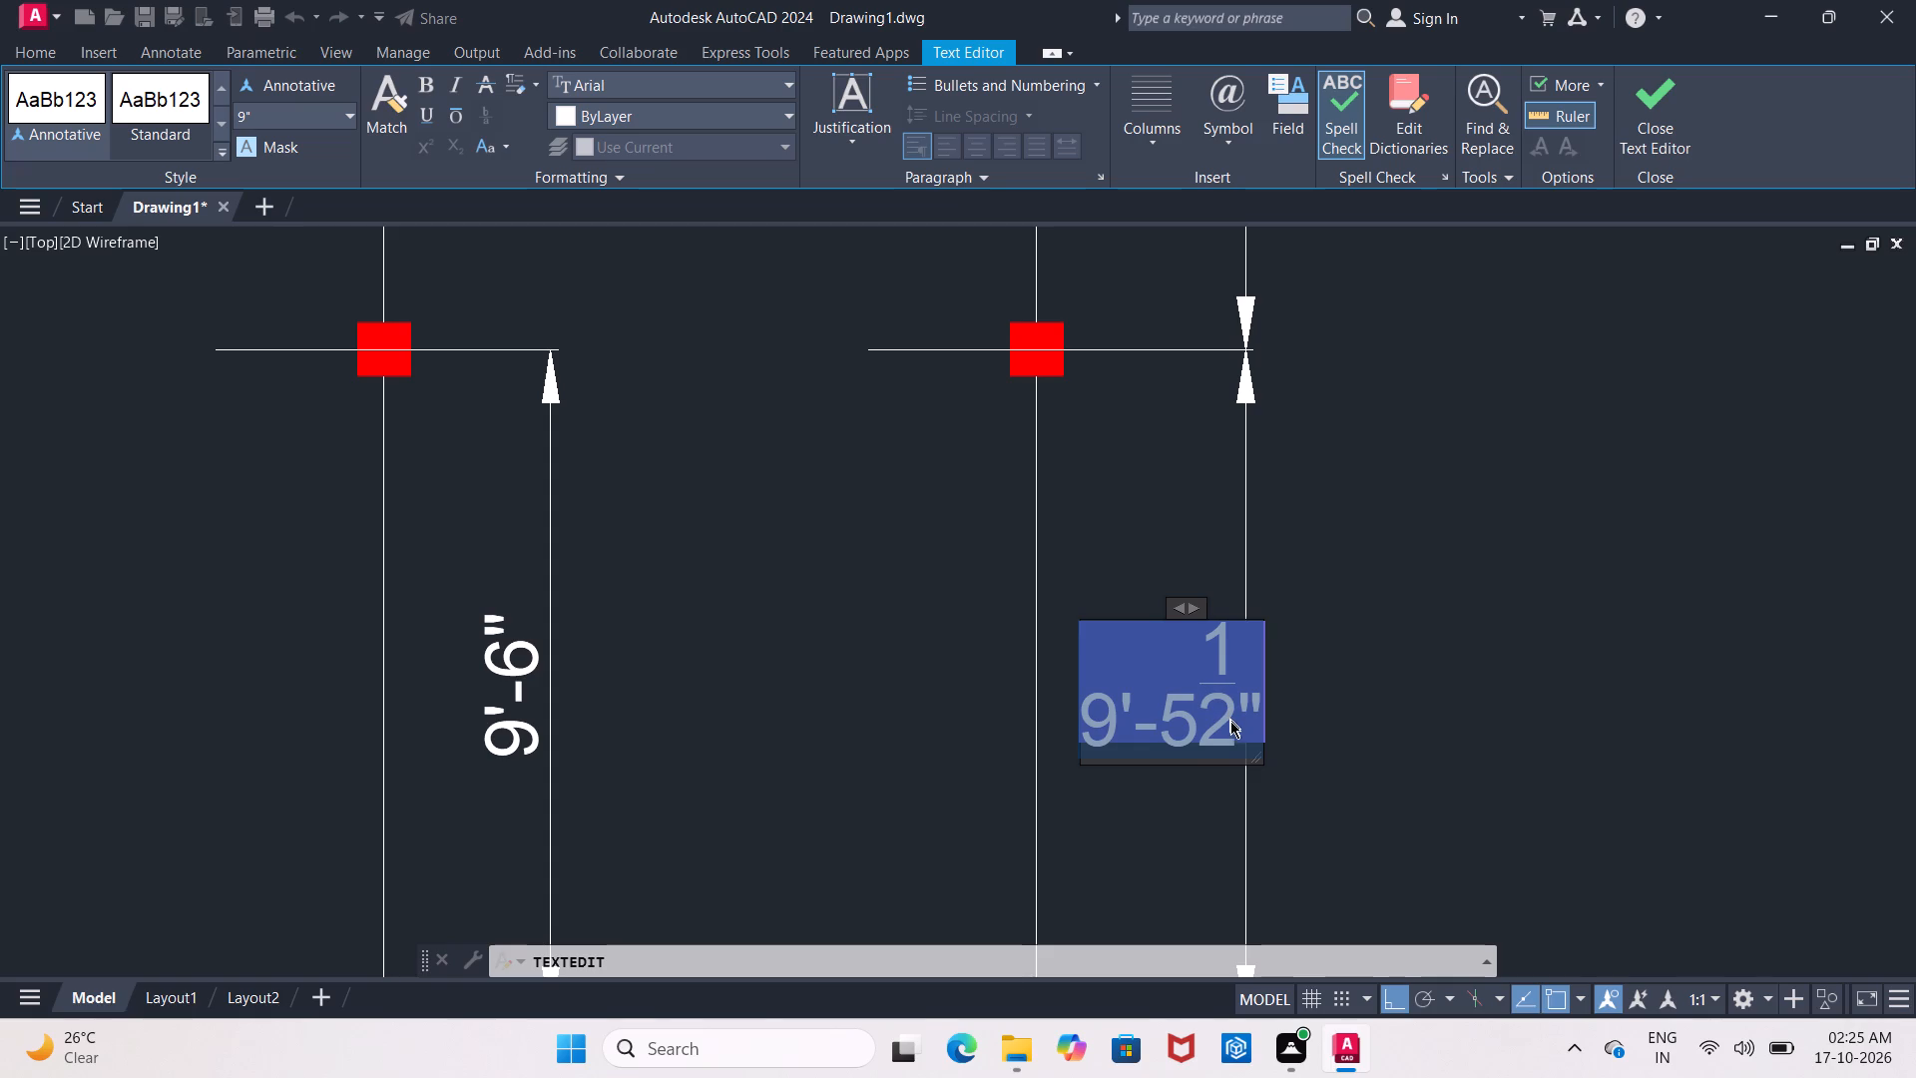
key("BackSpace")
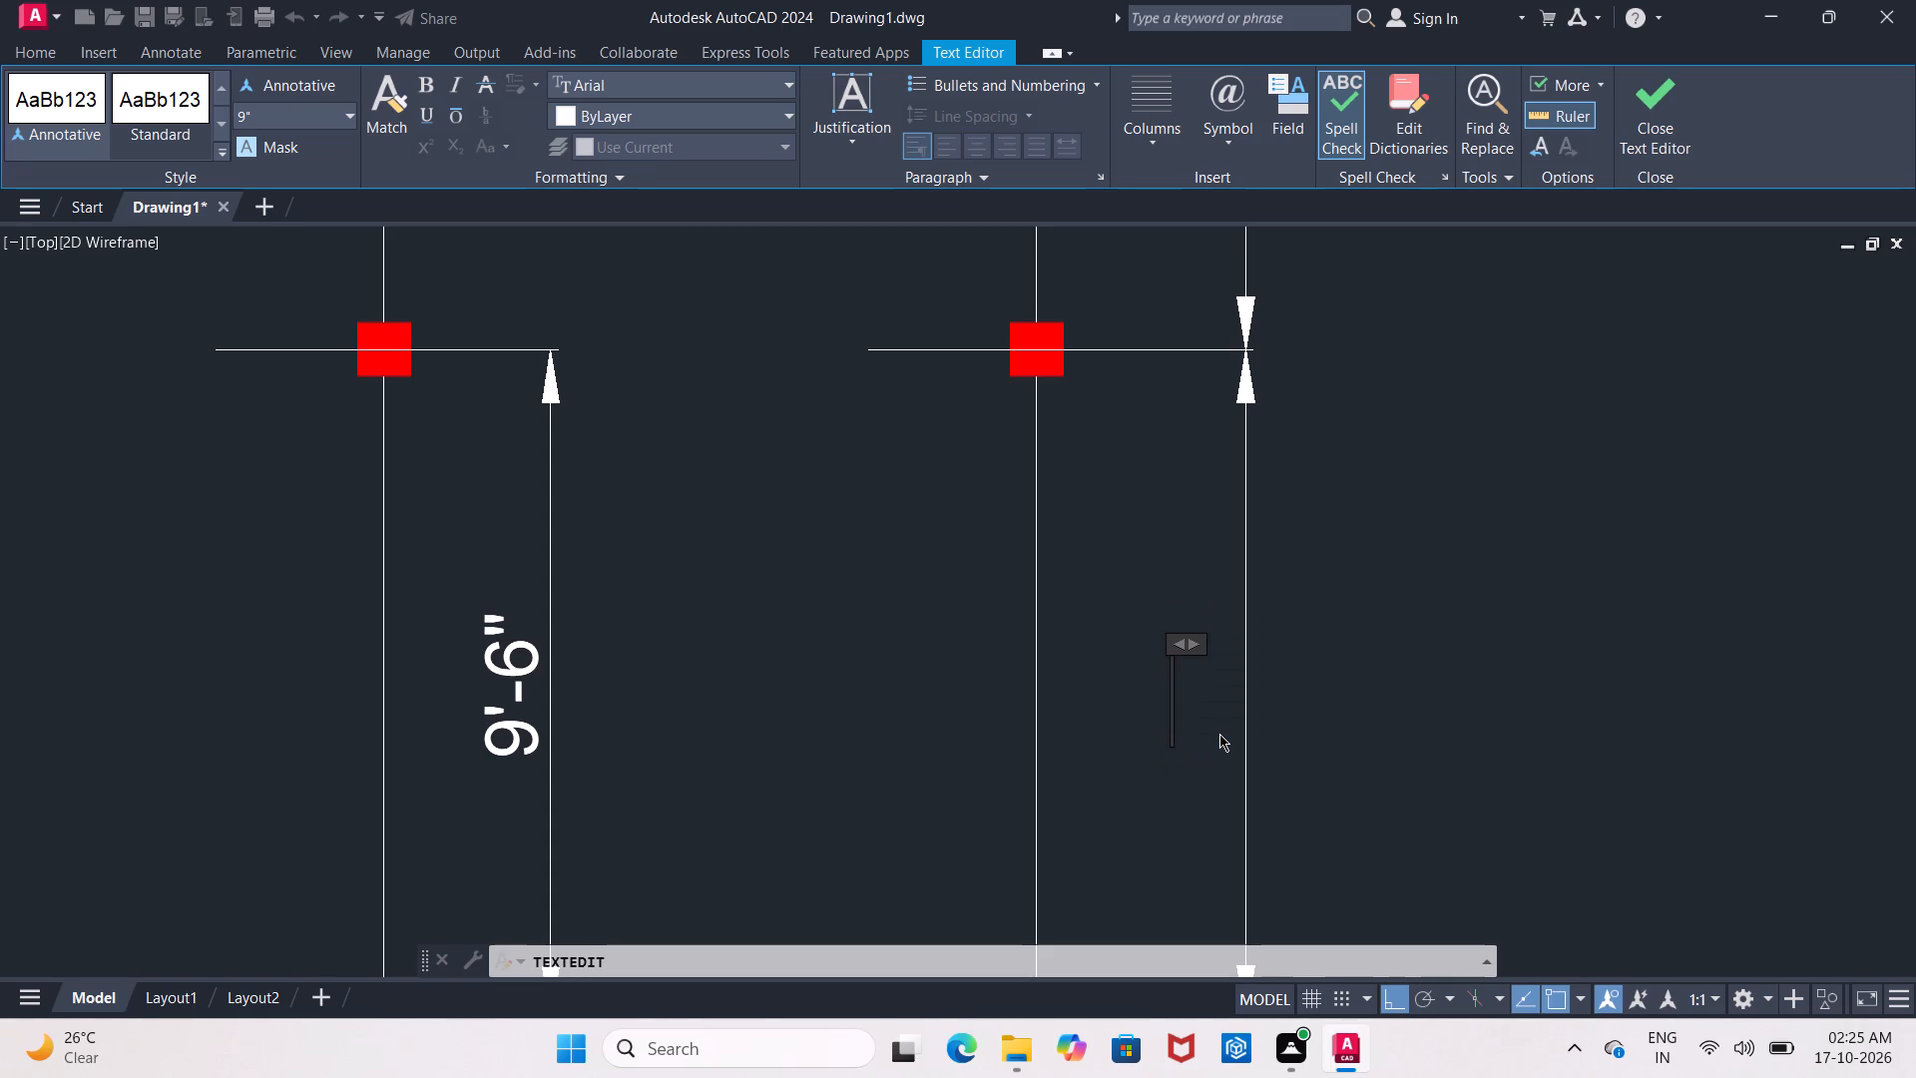
type("9'")
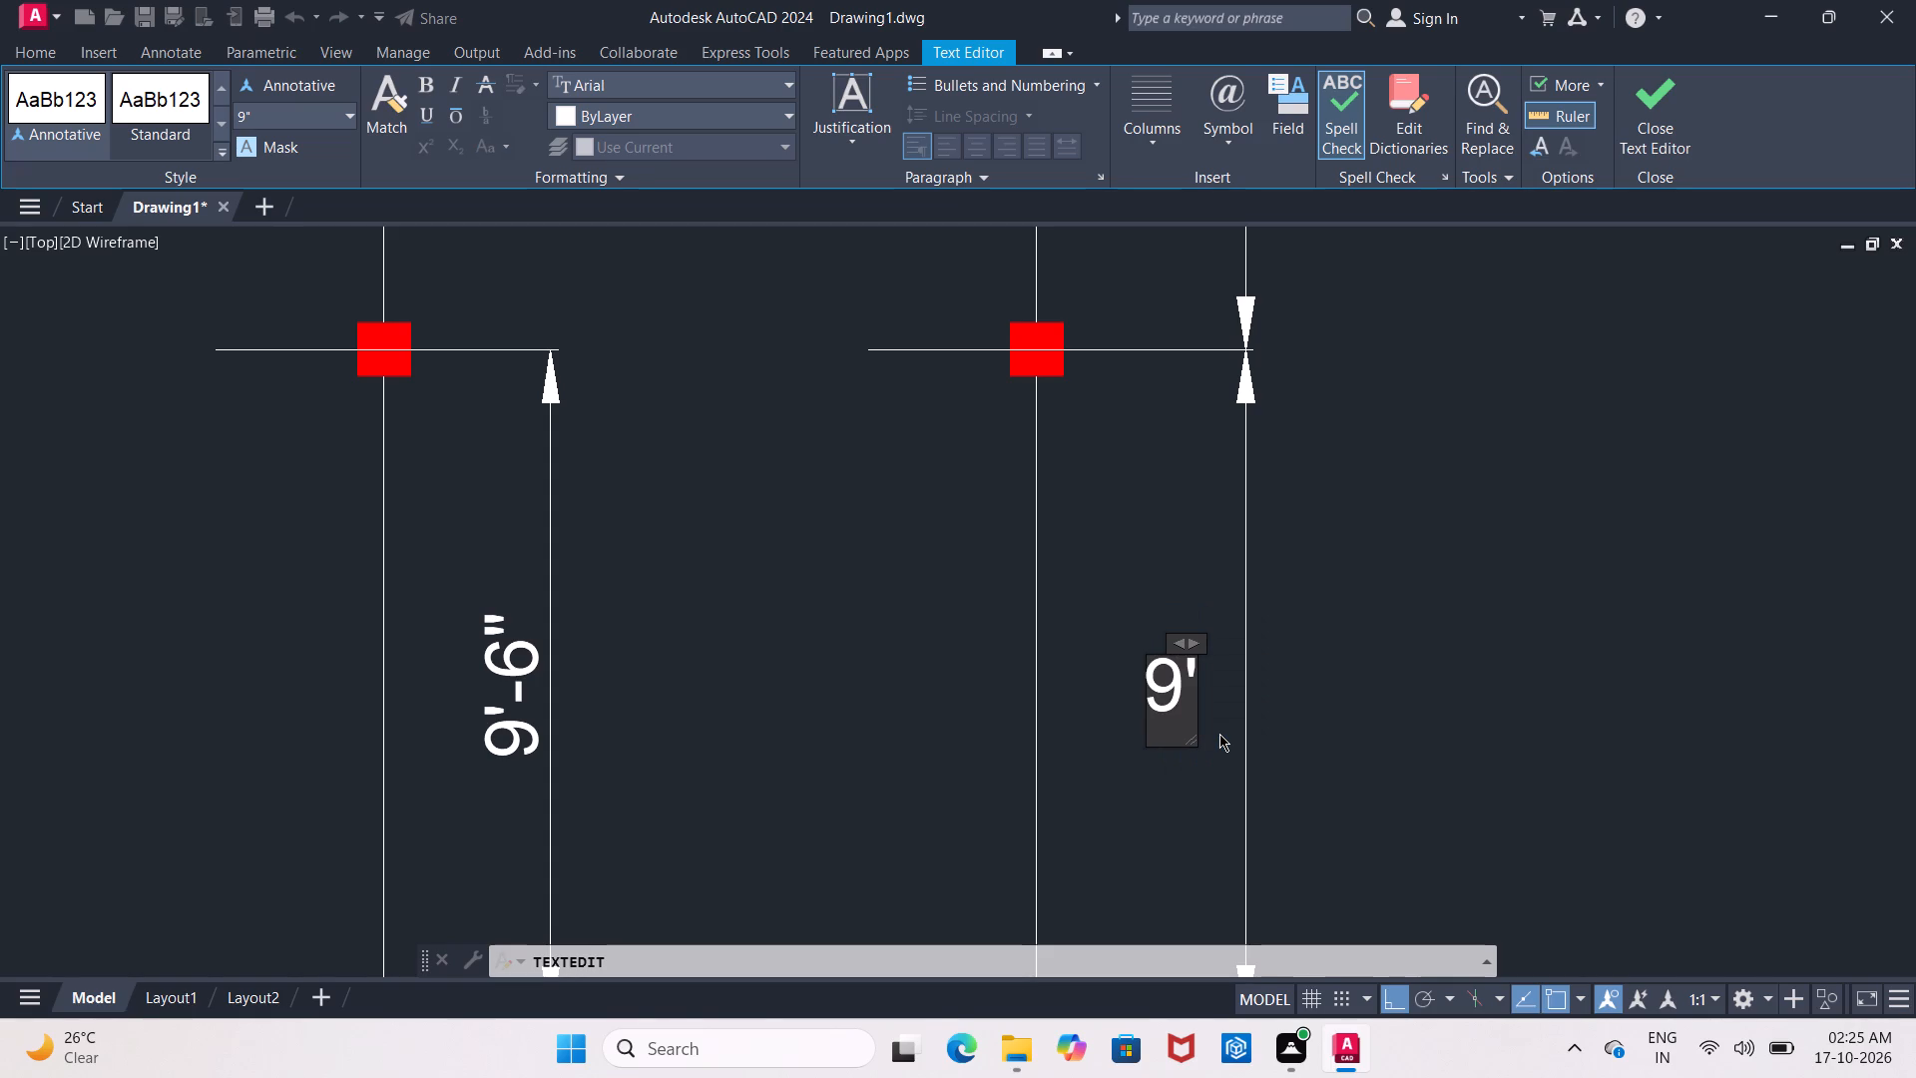
key("minus")
key("6")
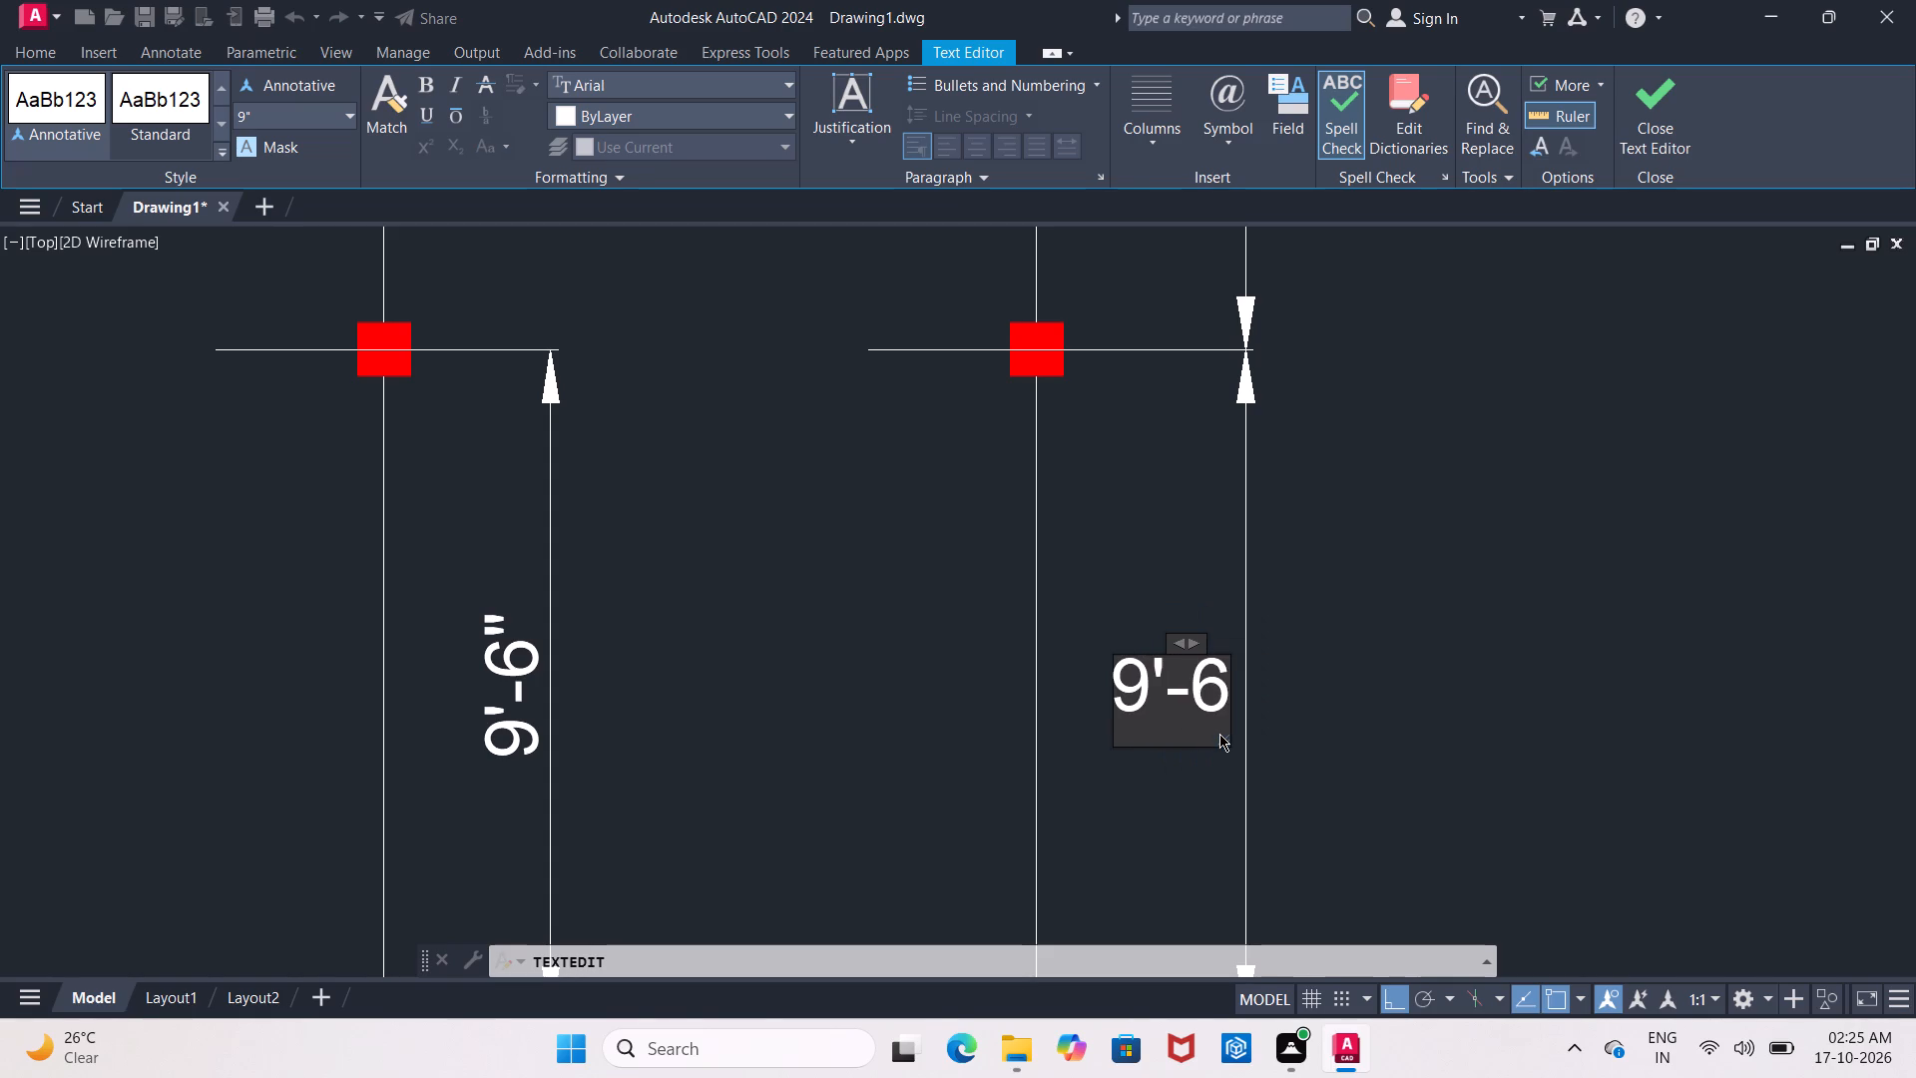
key("shift+quotedbl")
key("Return")
scroll(1219, 734, "up", 1)
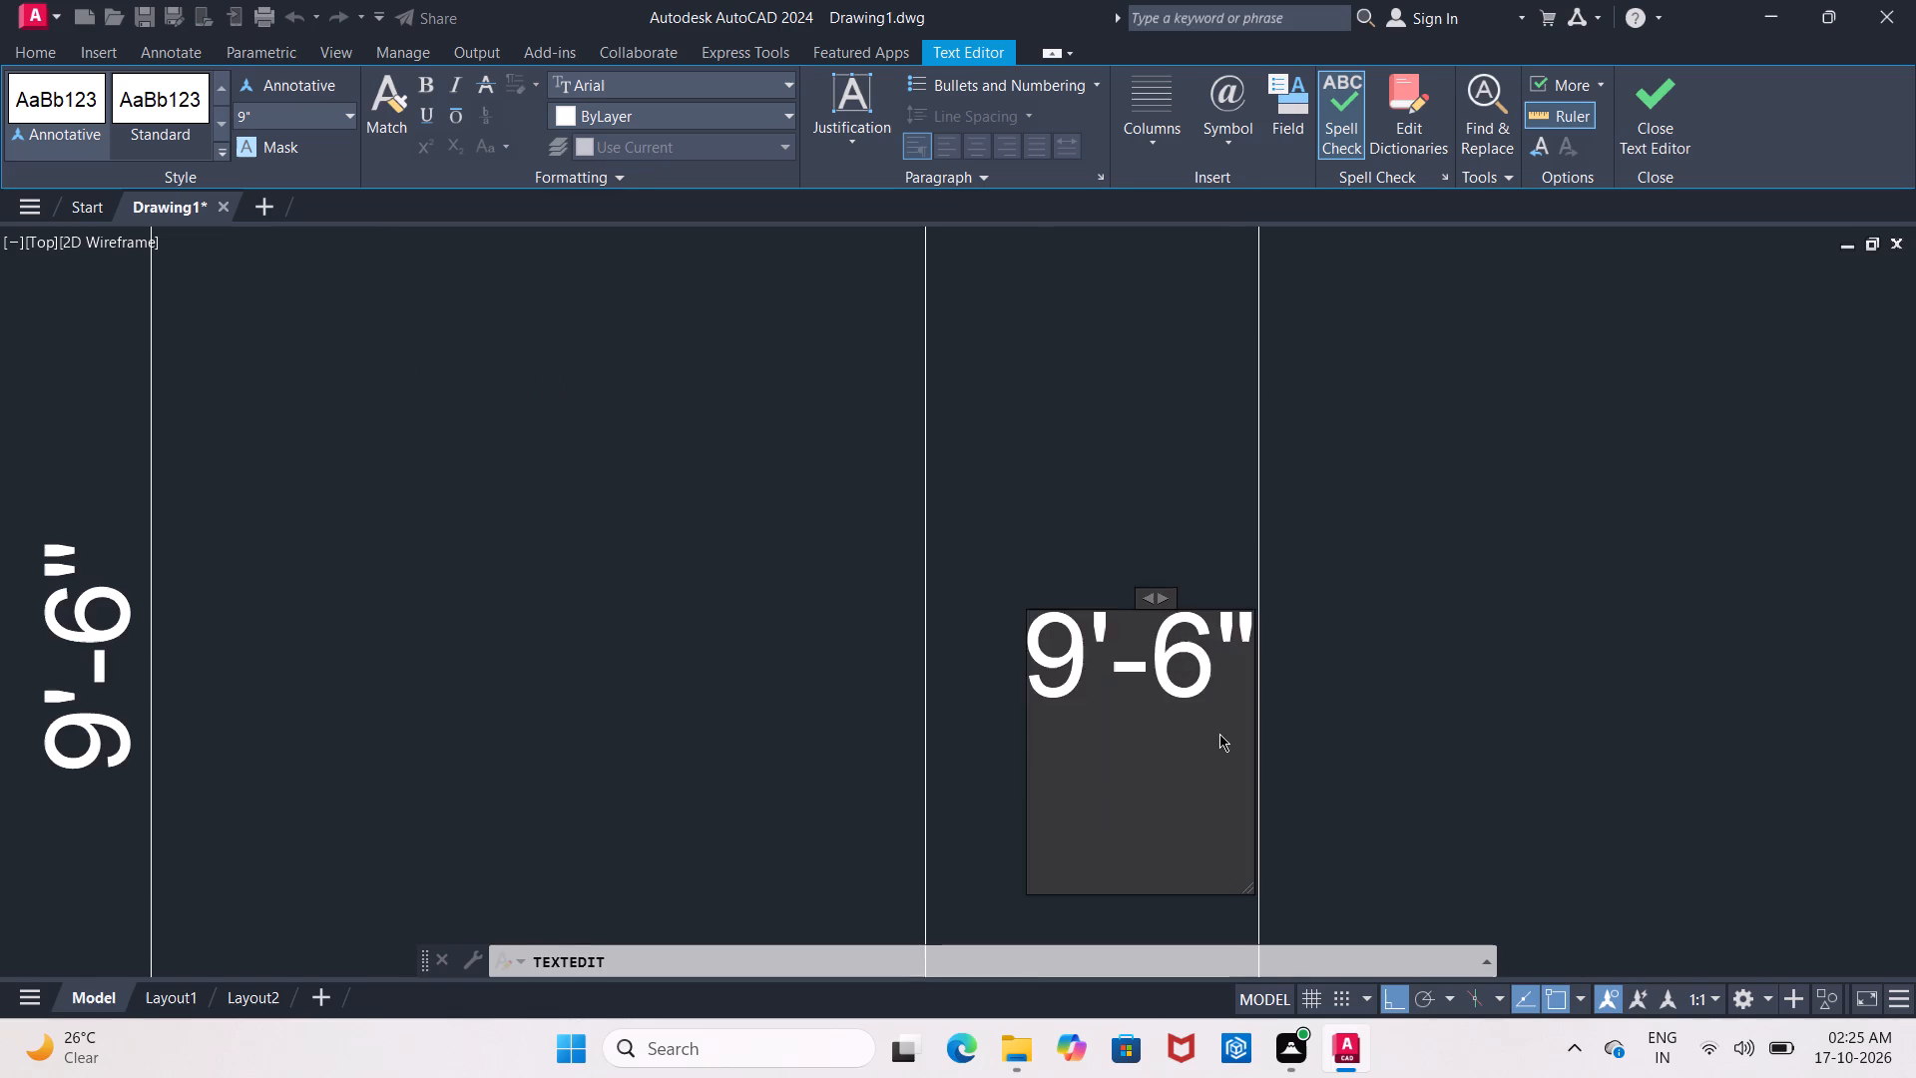
left_click(1500, 596)
Add a vertical linear dimension between the second and third middle columns from the top, in line with the 9'-6" dimension below.
scroll(1494, 600, "down", 6)
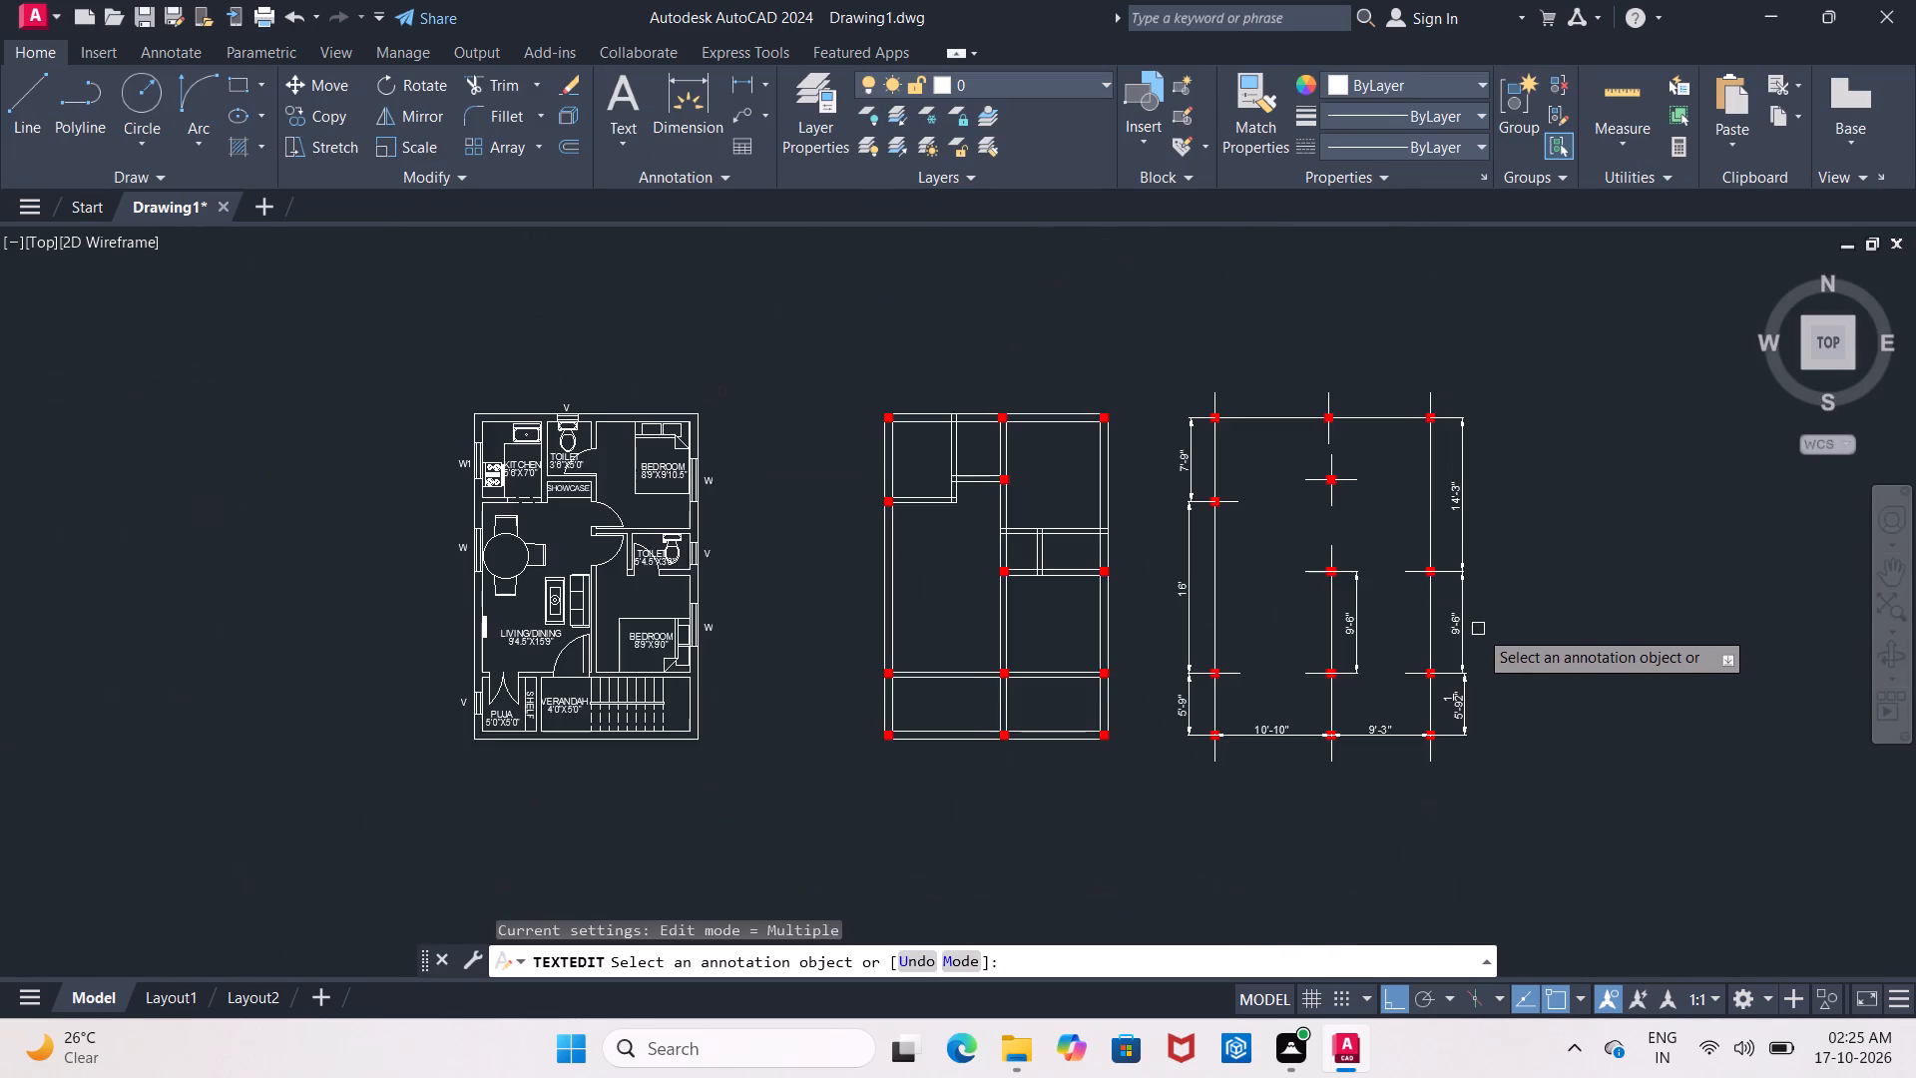
middle_click_drag(1408, 614, 1252, 606)
scroll(1228, 550, "up", 1)
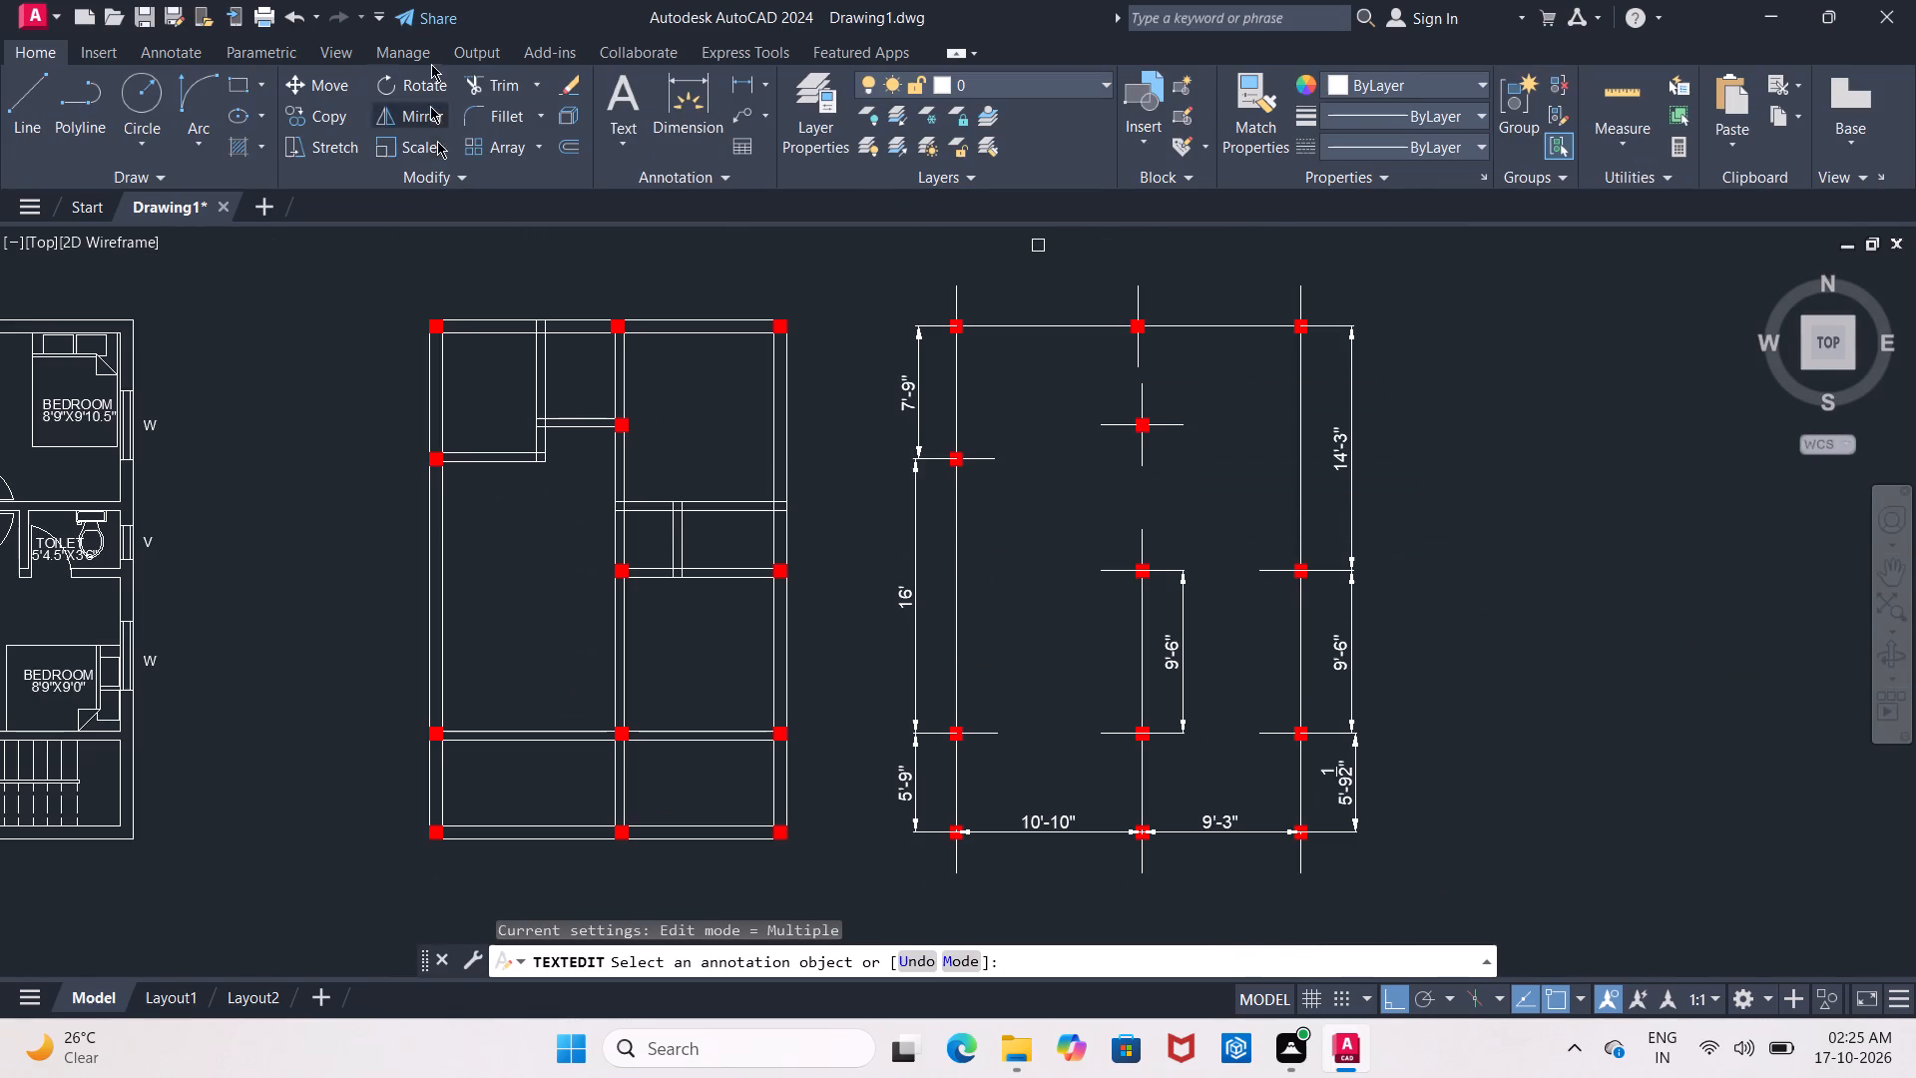
left_click(735, 91)
middle_click_drag(994, 335, 730, 361)
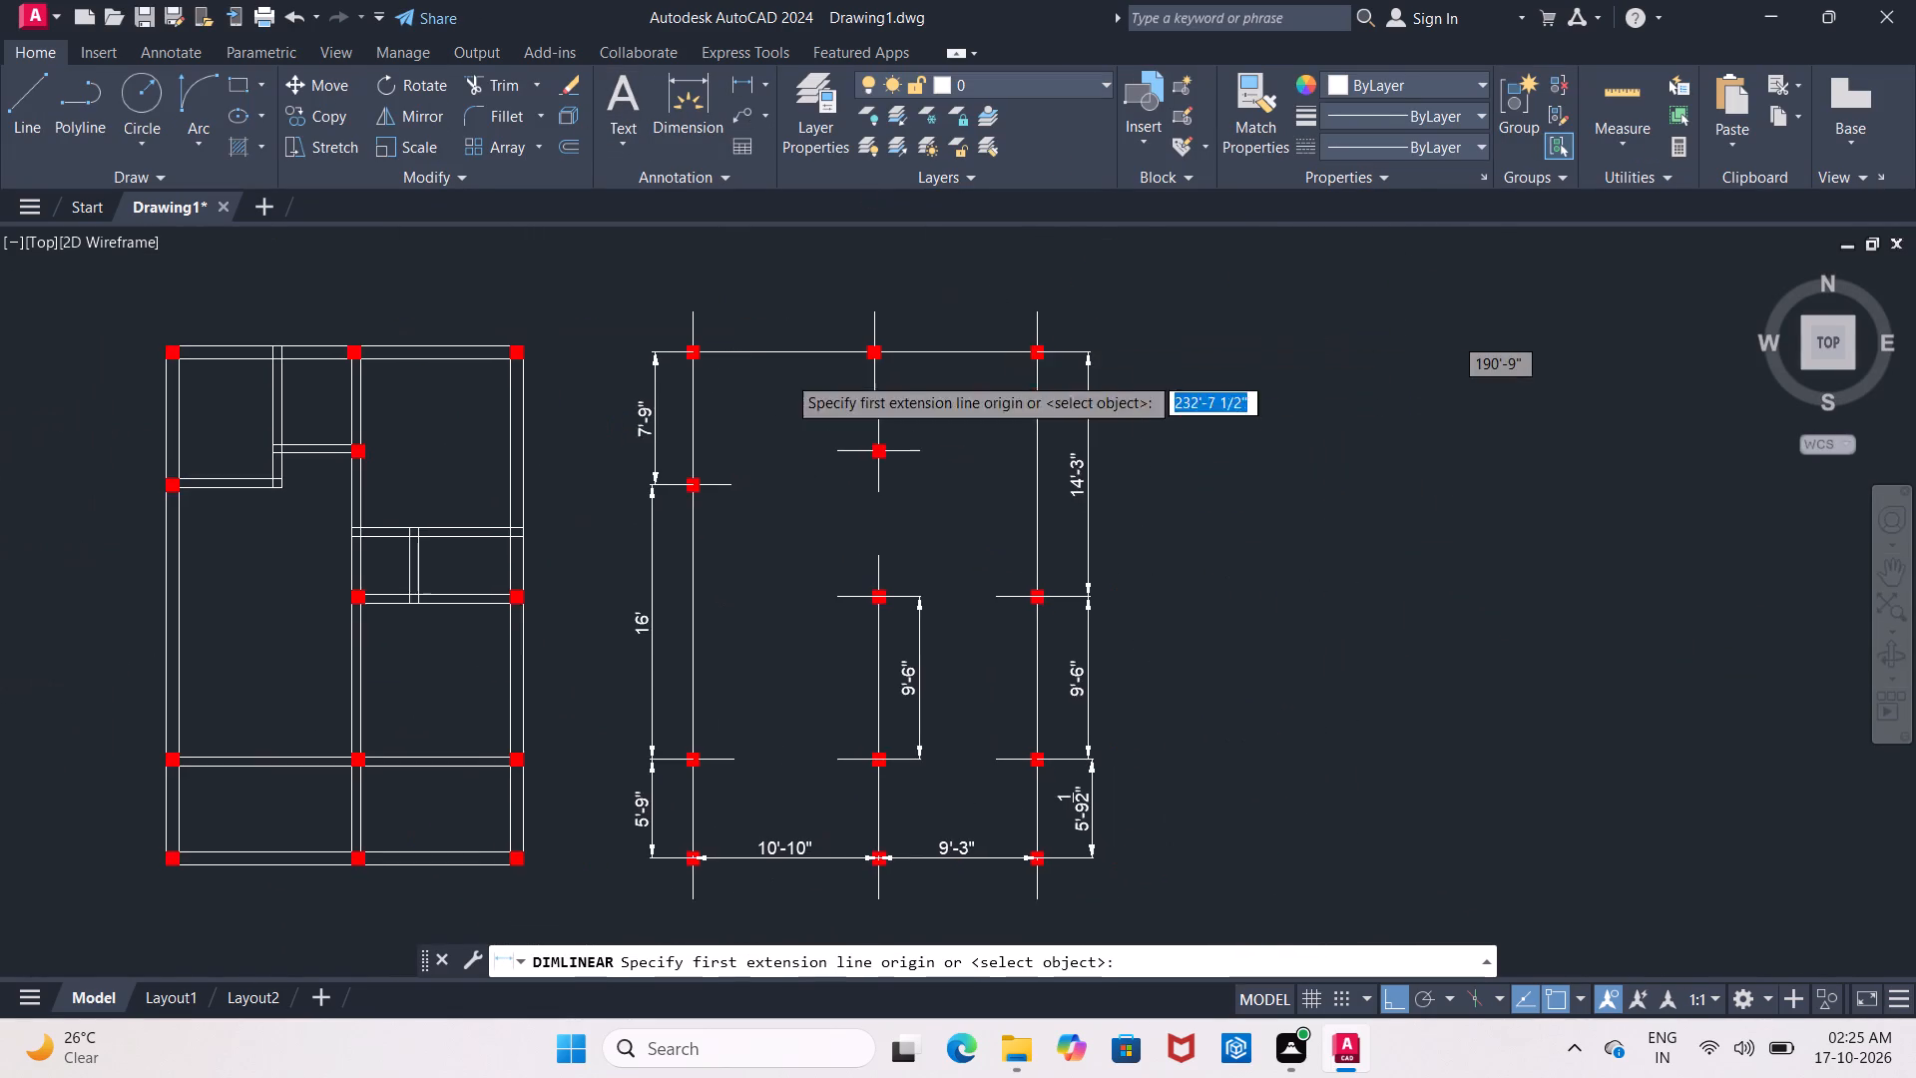
scroll(818, 443, "up", 2)
middle_click_drag(819, 443, 676, 338)
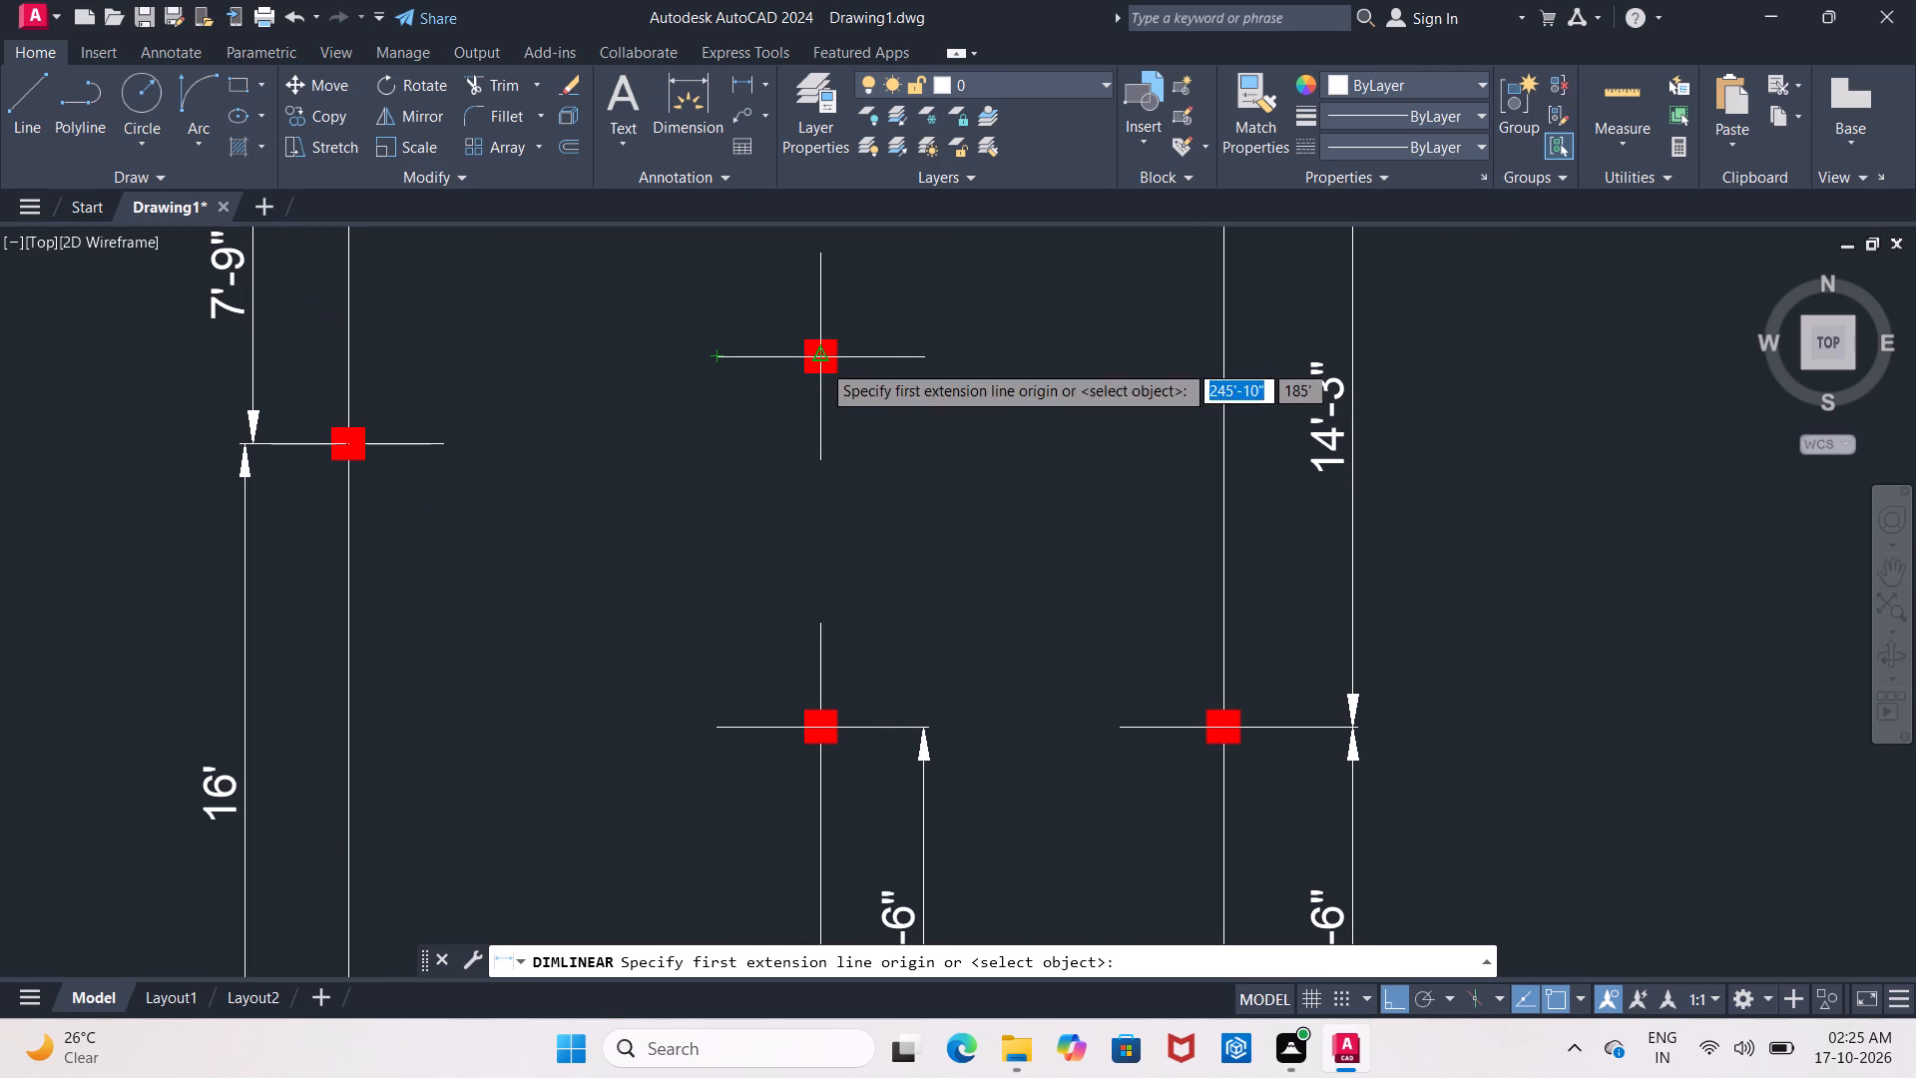
left_click(821, 362)
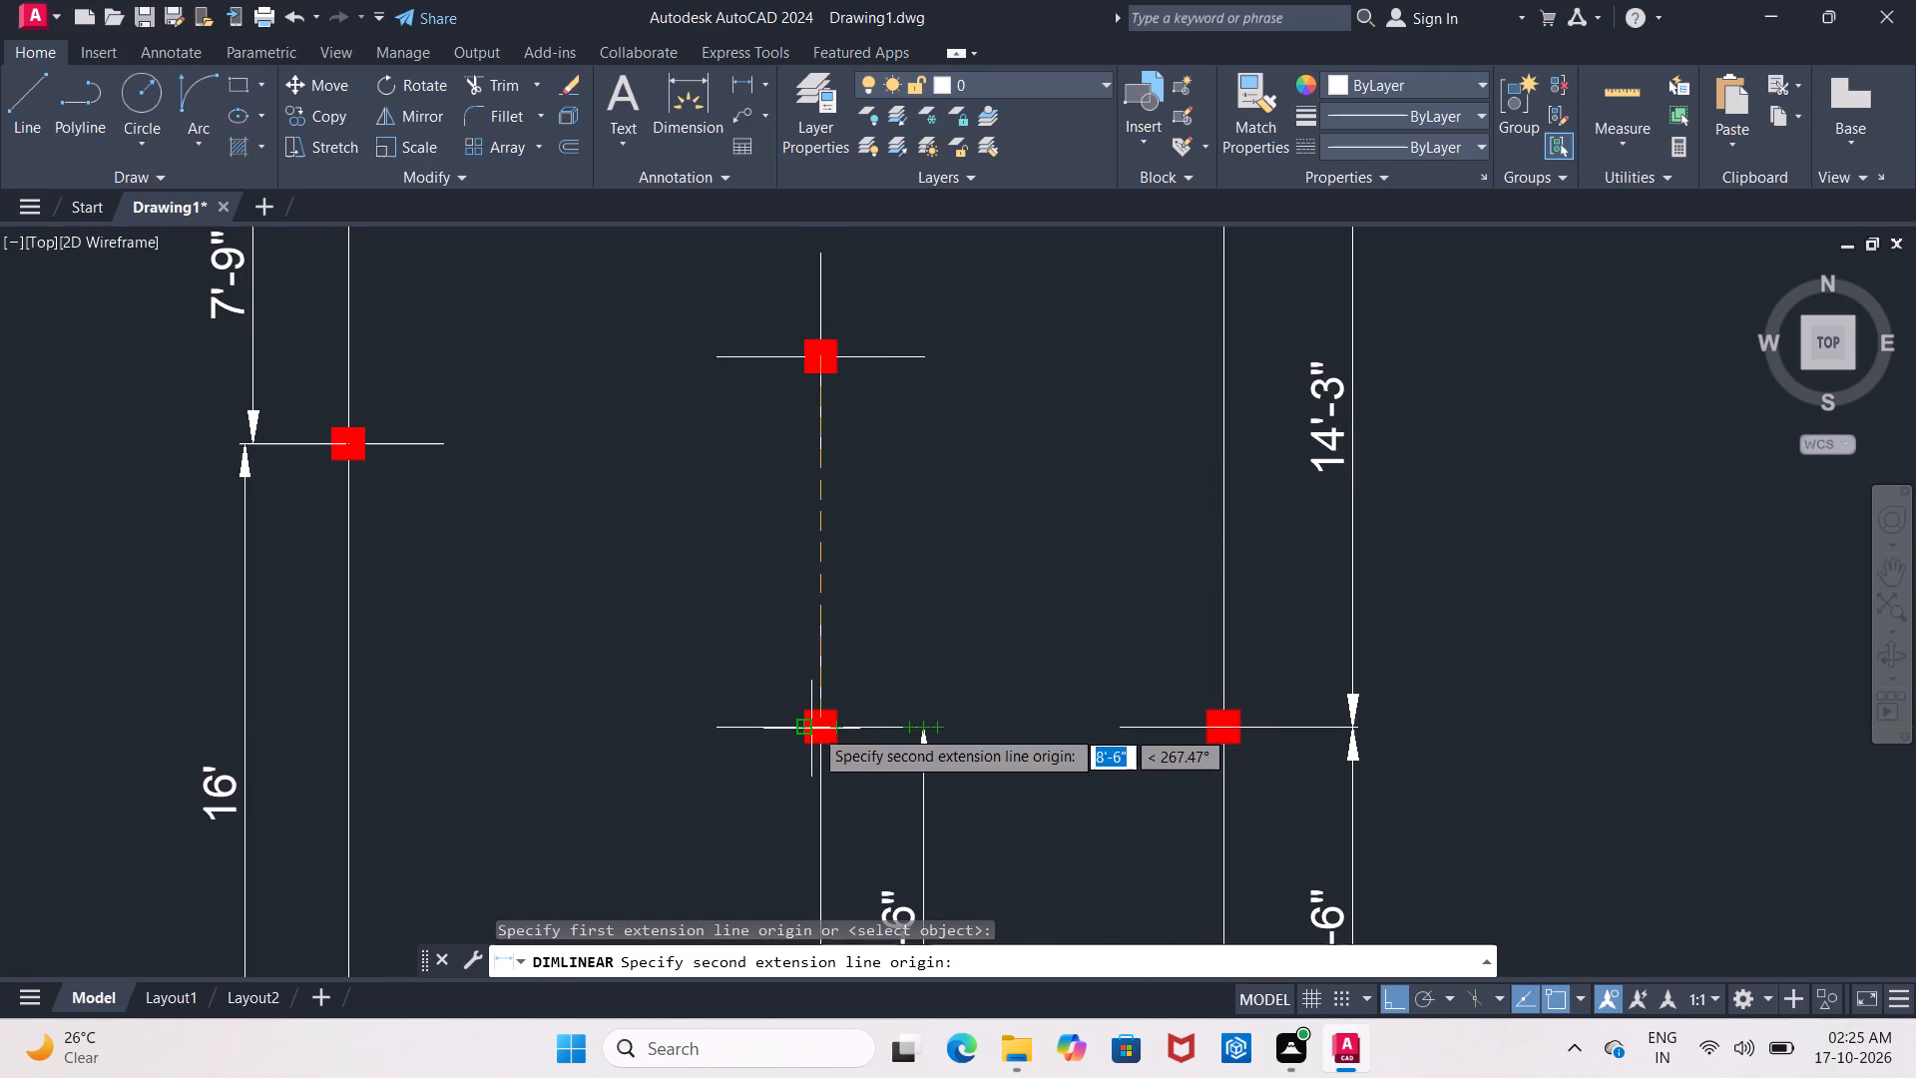
scroll(830, 725, "up", 3)
left_click(777, 743)
scroll(944, 677, "down", 1)
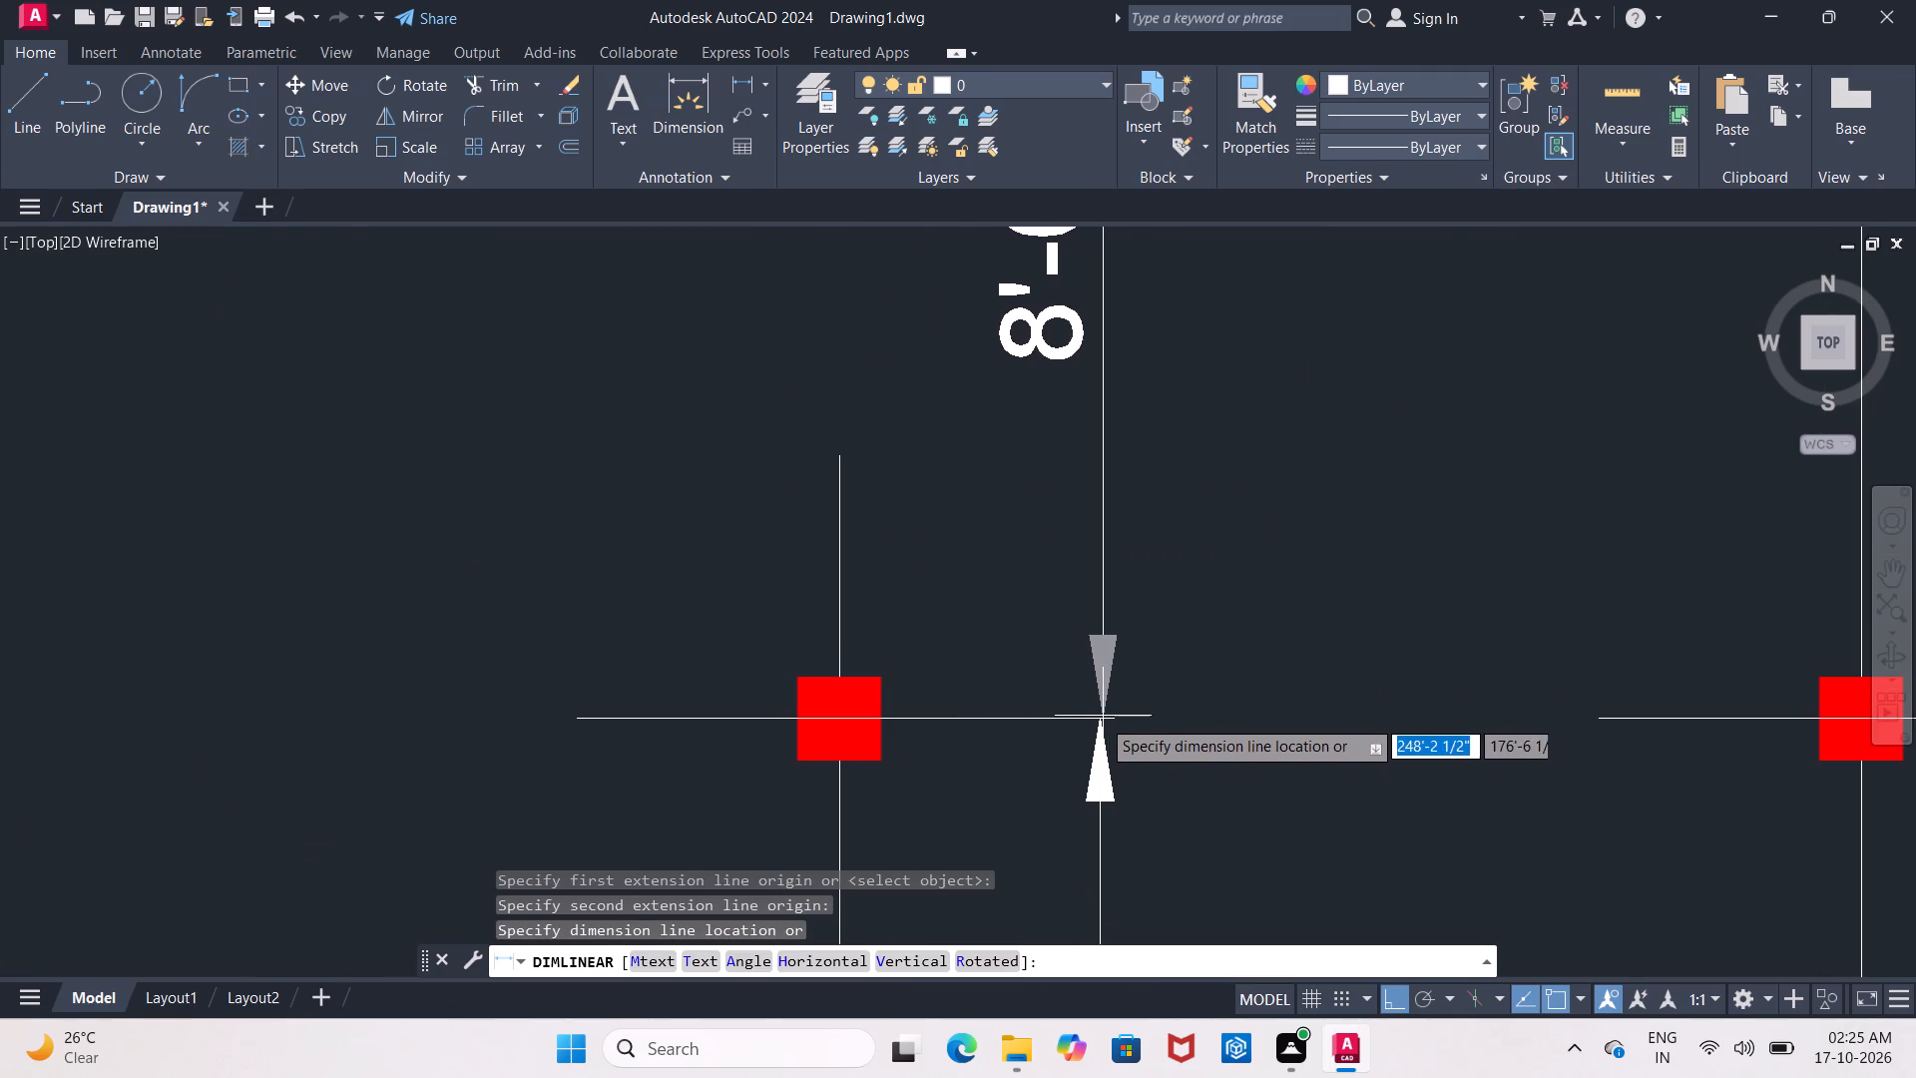
left_click(1099, 718)
key("Escape")
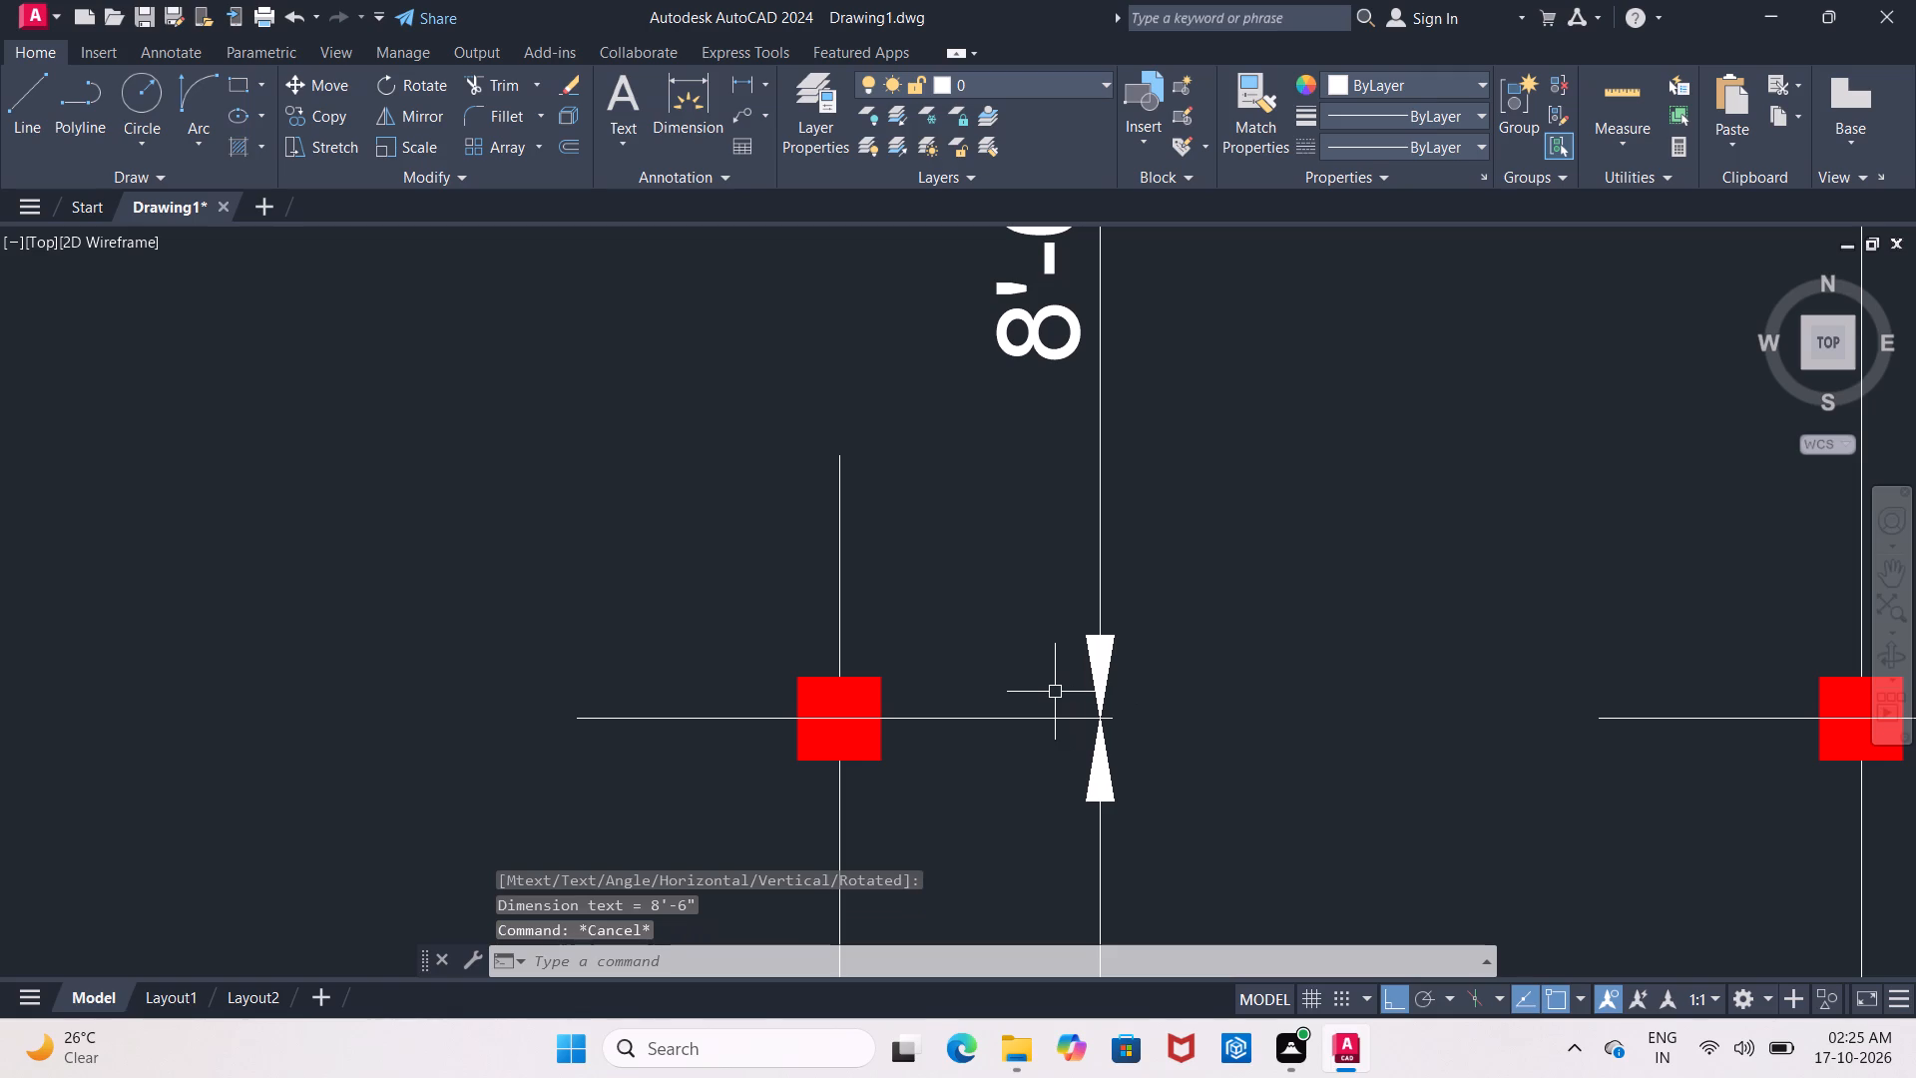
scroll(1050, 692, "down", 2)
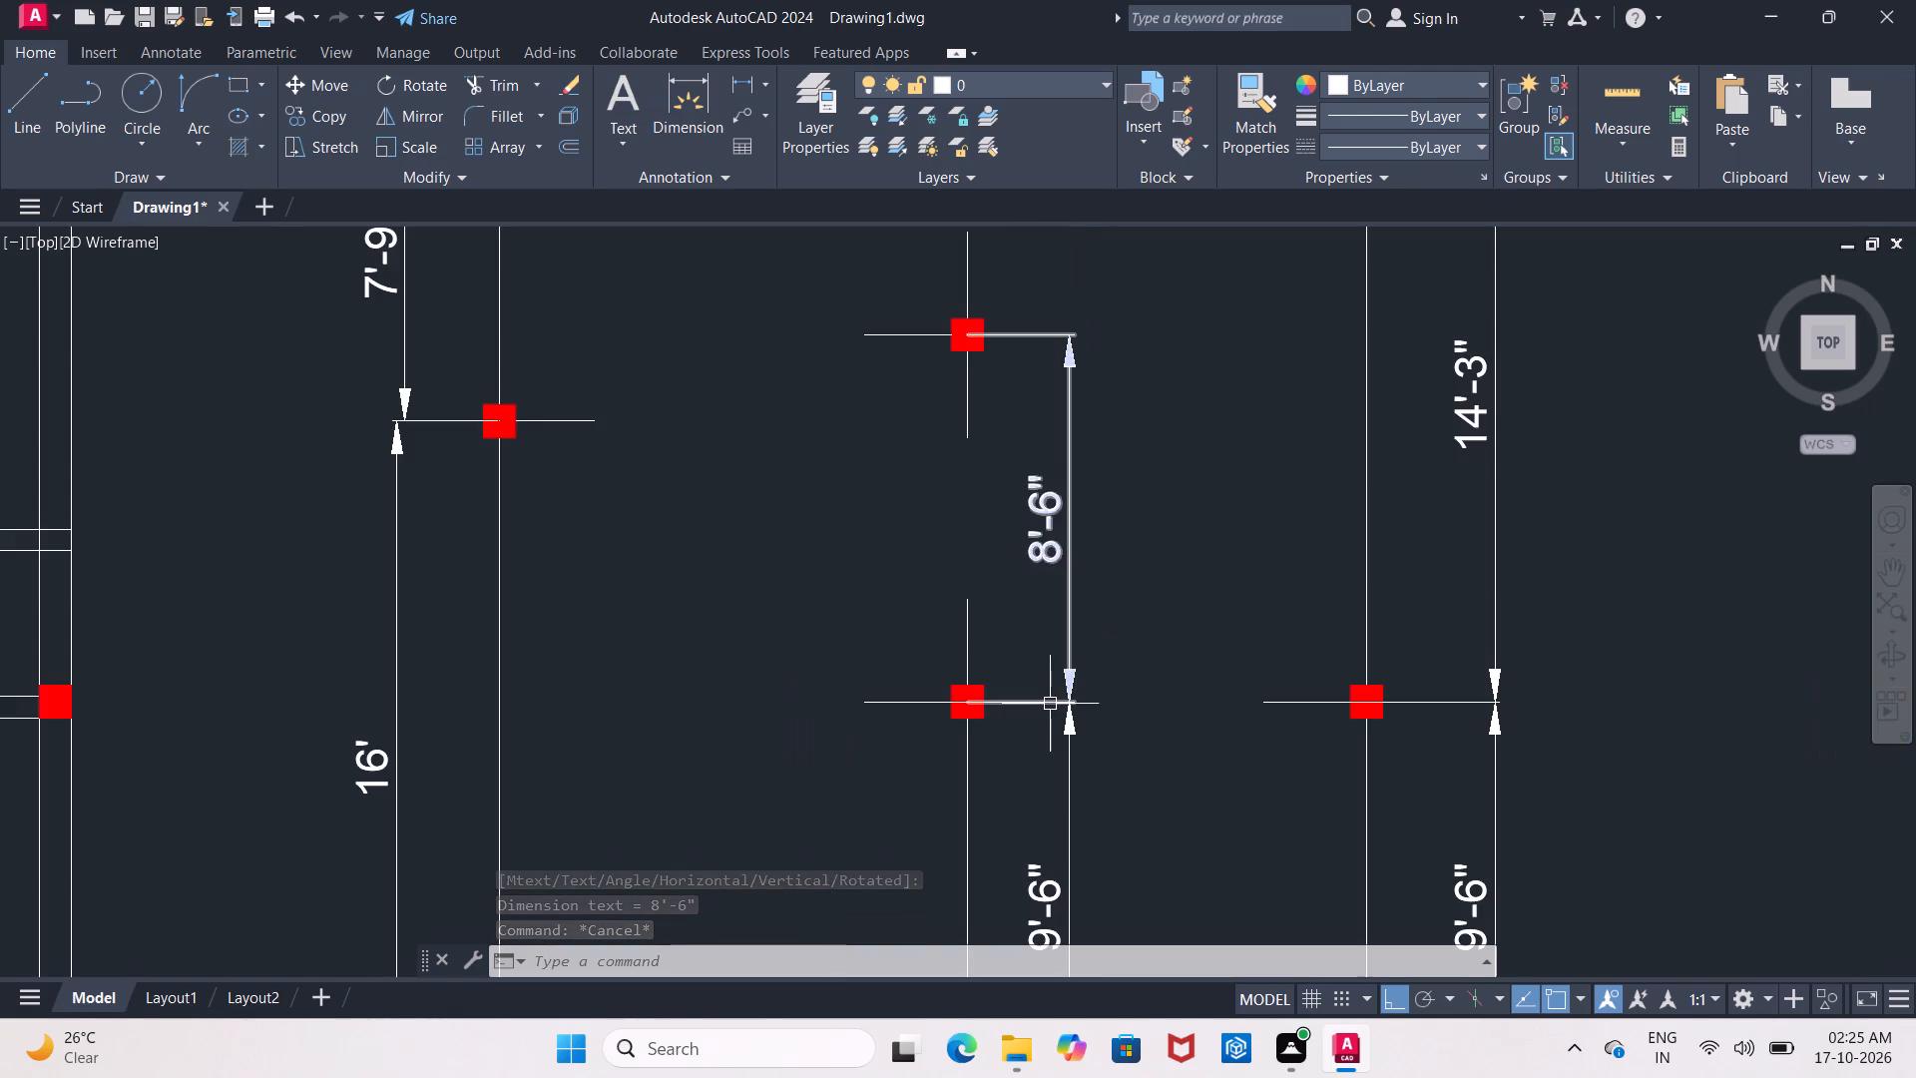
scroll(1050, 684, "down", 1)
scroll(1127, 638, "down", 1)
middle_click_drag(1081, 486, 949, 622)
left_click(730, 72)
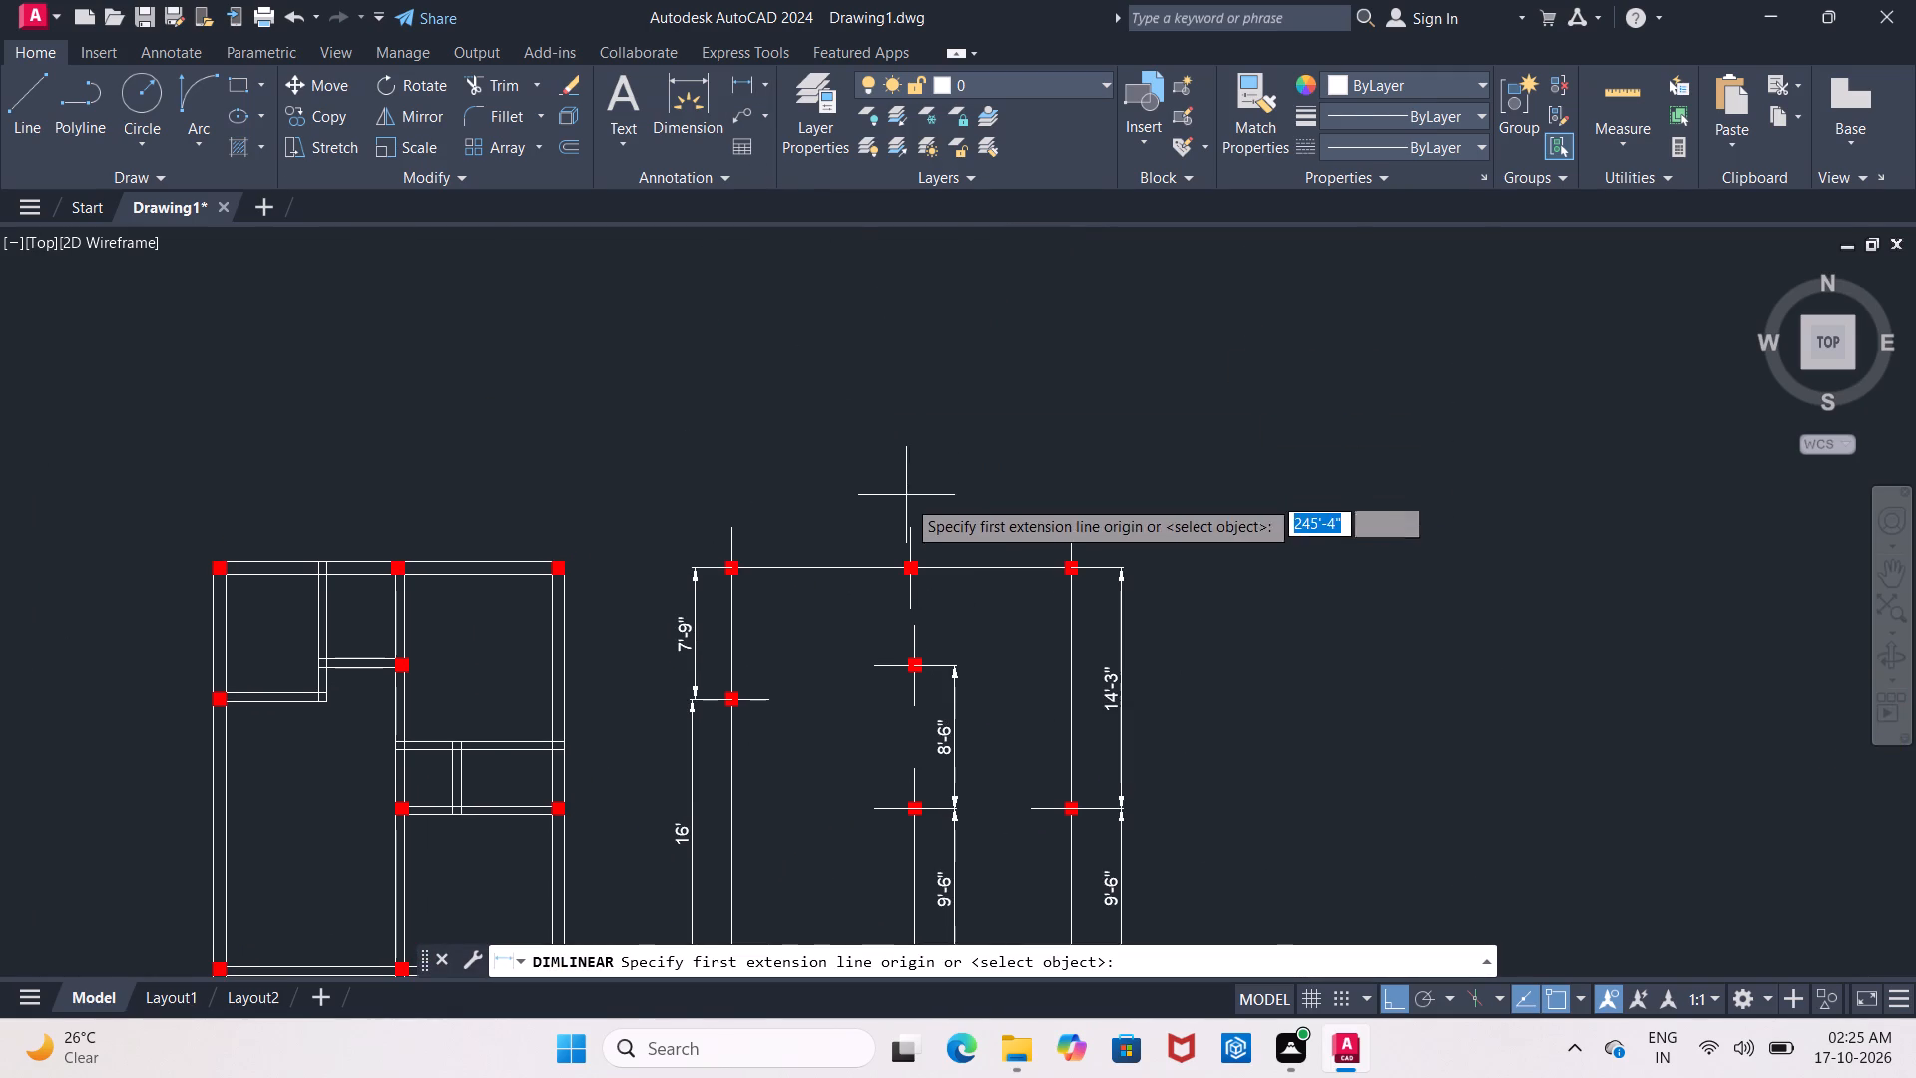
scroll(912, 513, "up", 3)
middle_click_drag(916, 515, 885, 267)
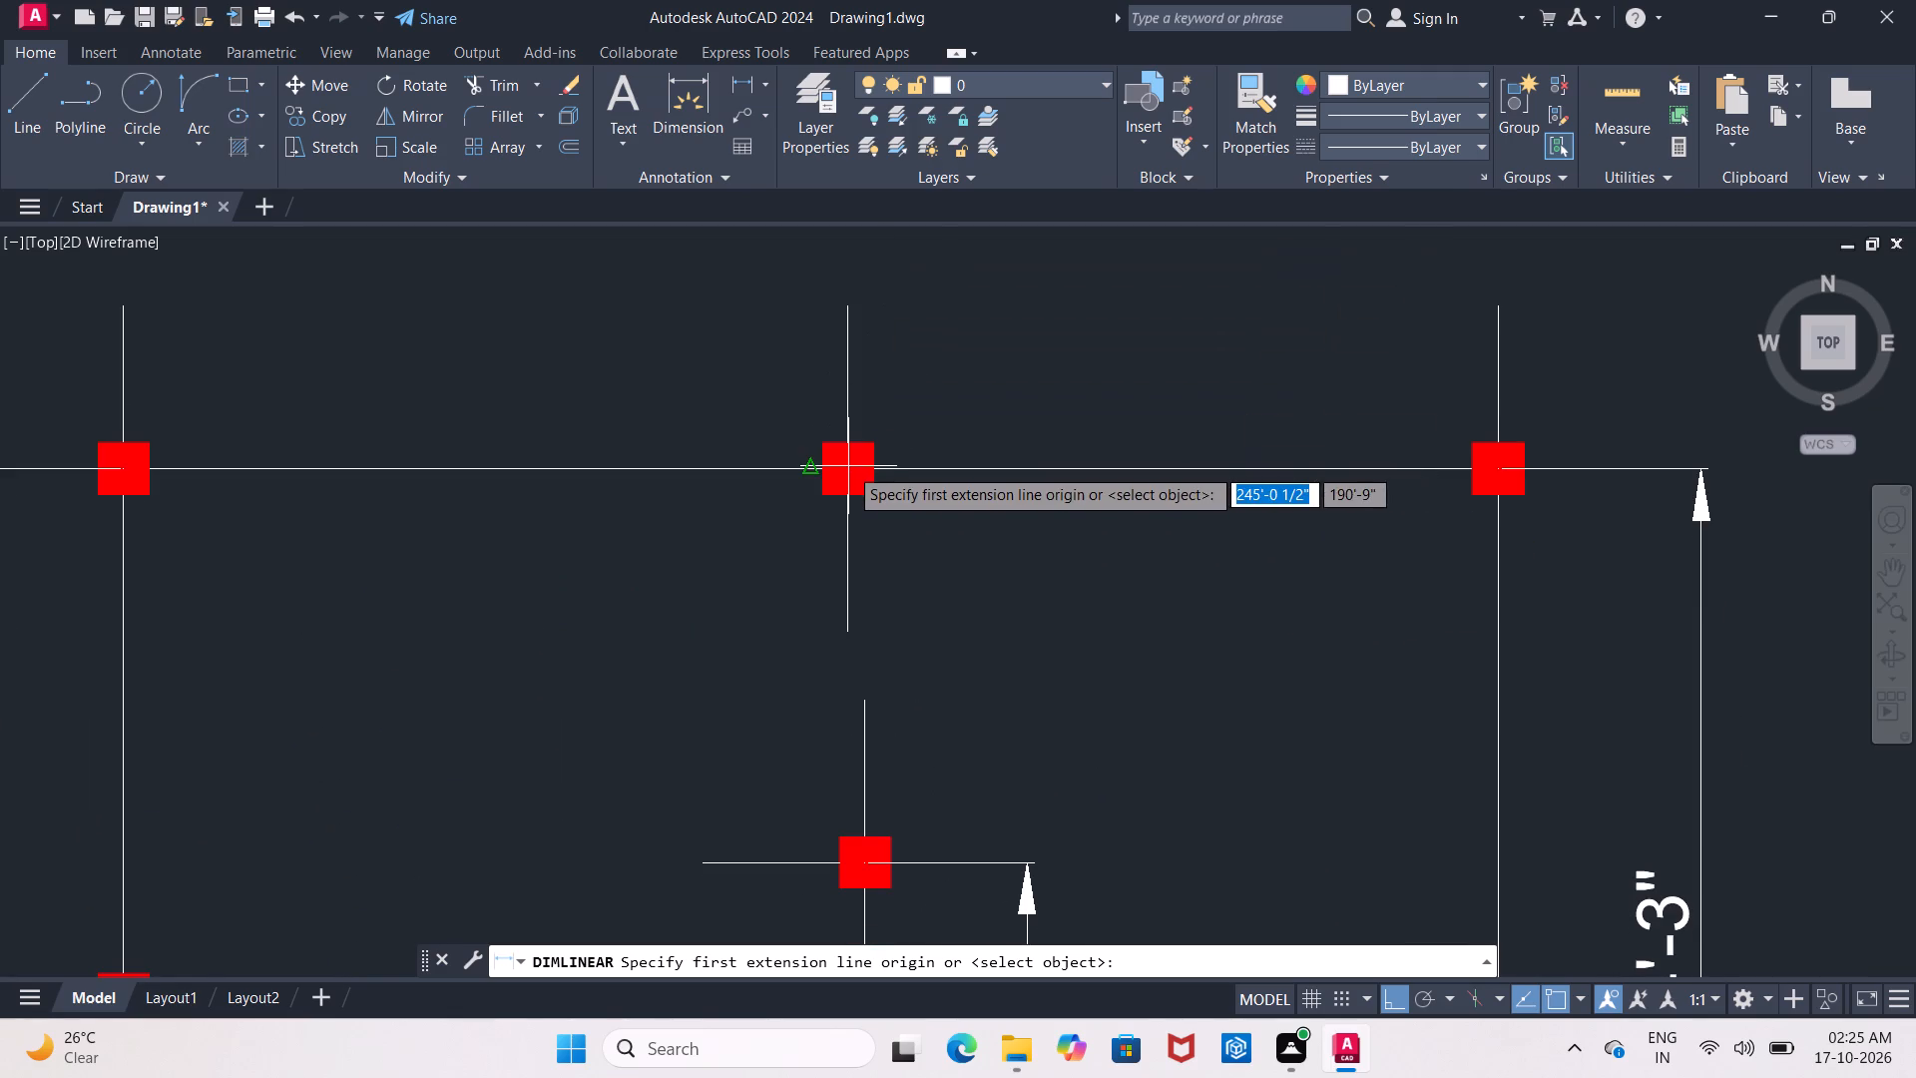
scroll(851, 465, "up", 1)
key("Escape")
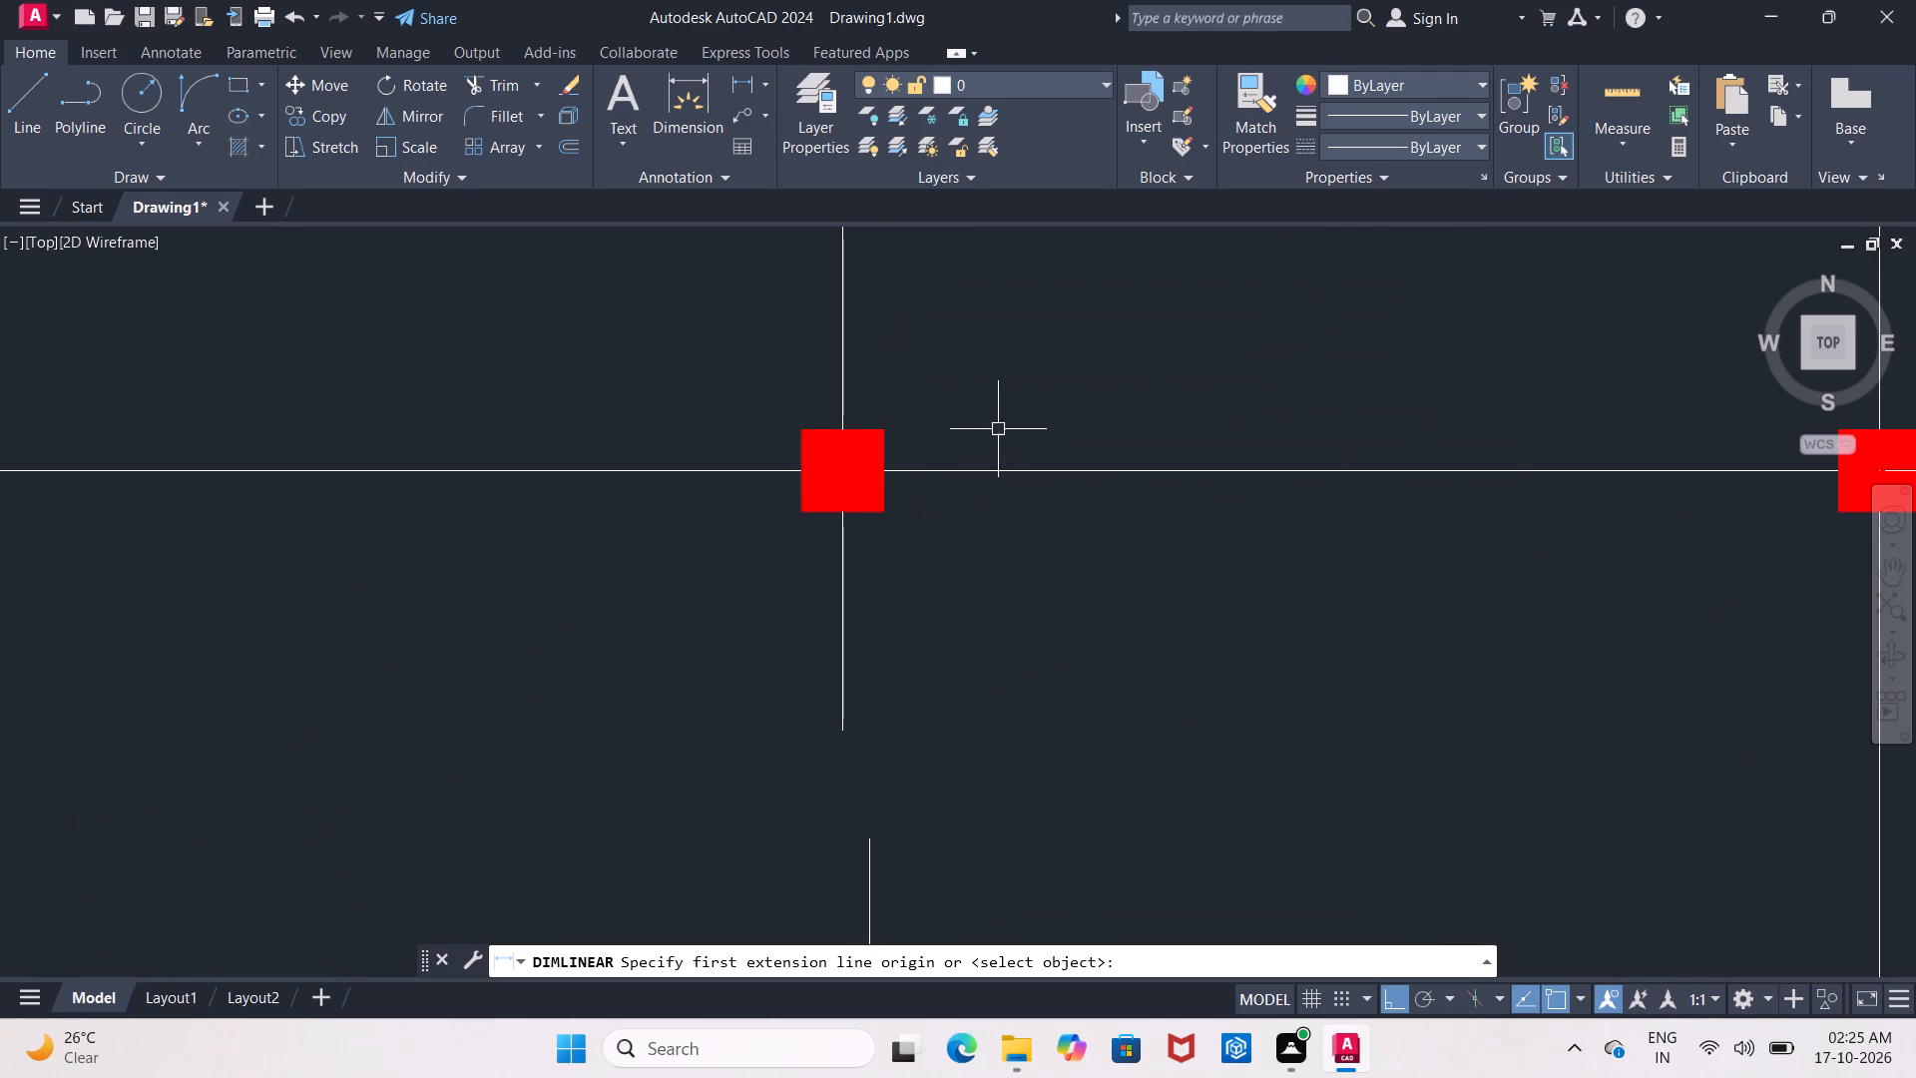
Stretch the lower end of the top middle column's upper centre line down to the column's bottom edge.
left_click(1042, 467)
double_click(838, 367)
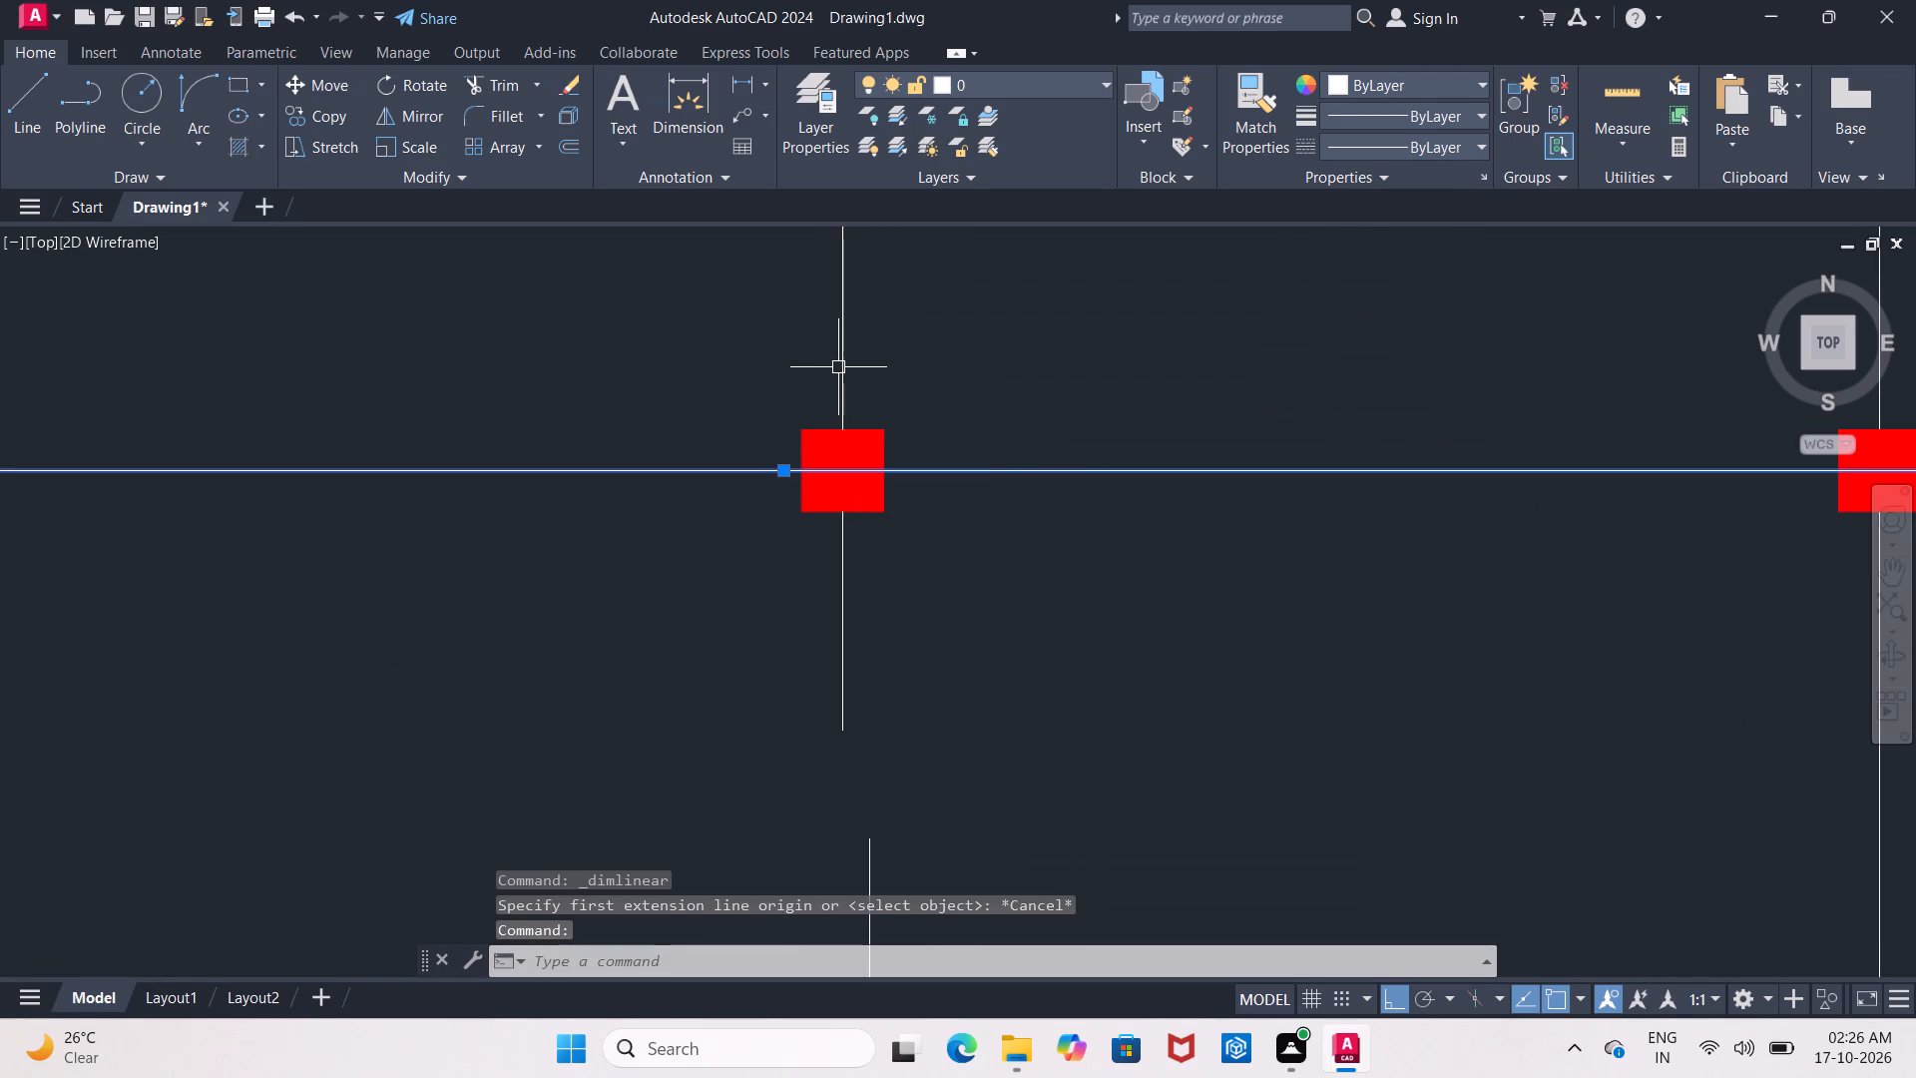
left_click(842, 428)
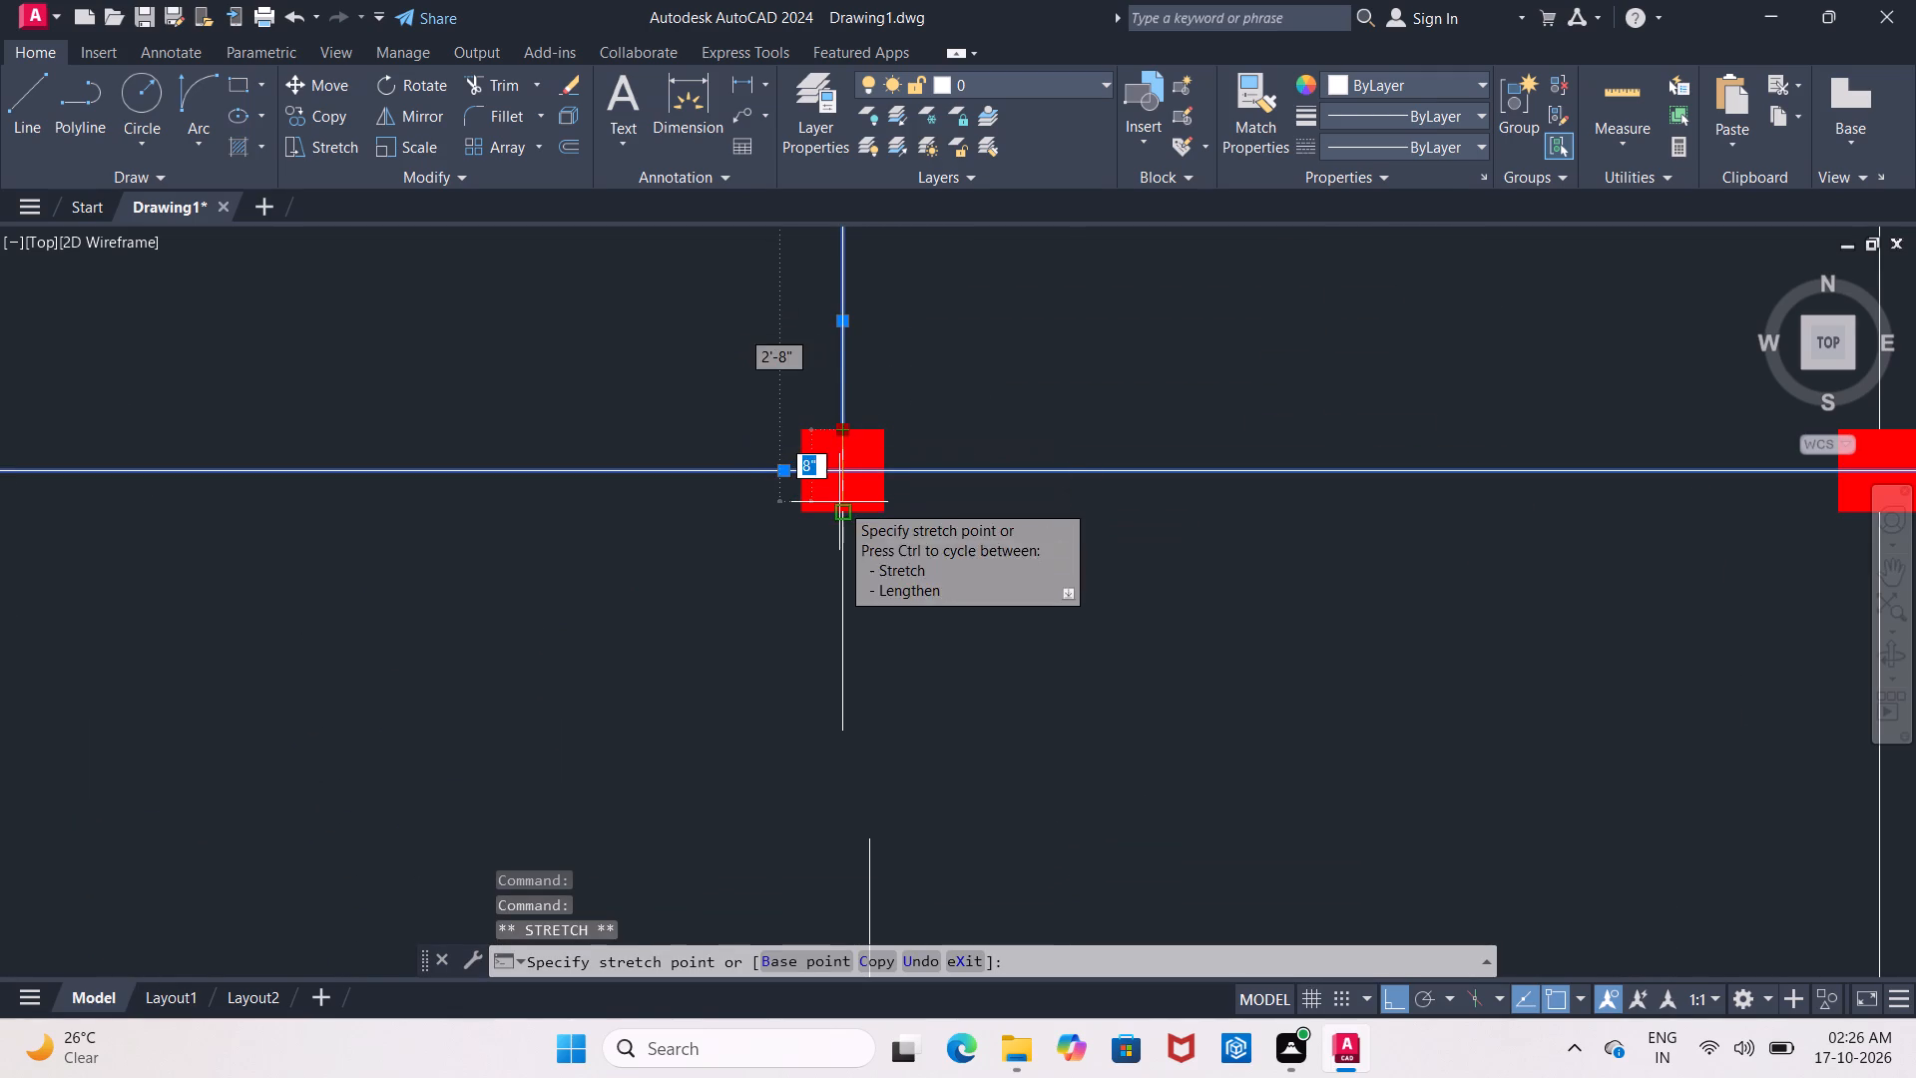
left_click(839, 502)
key("Escape")
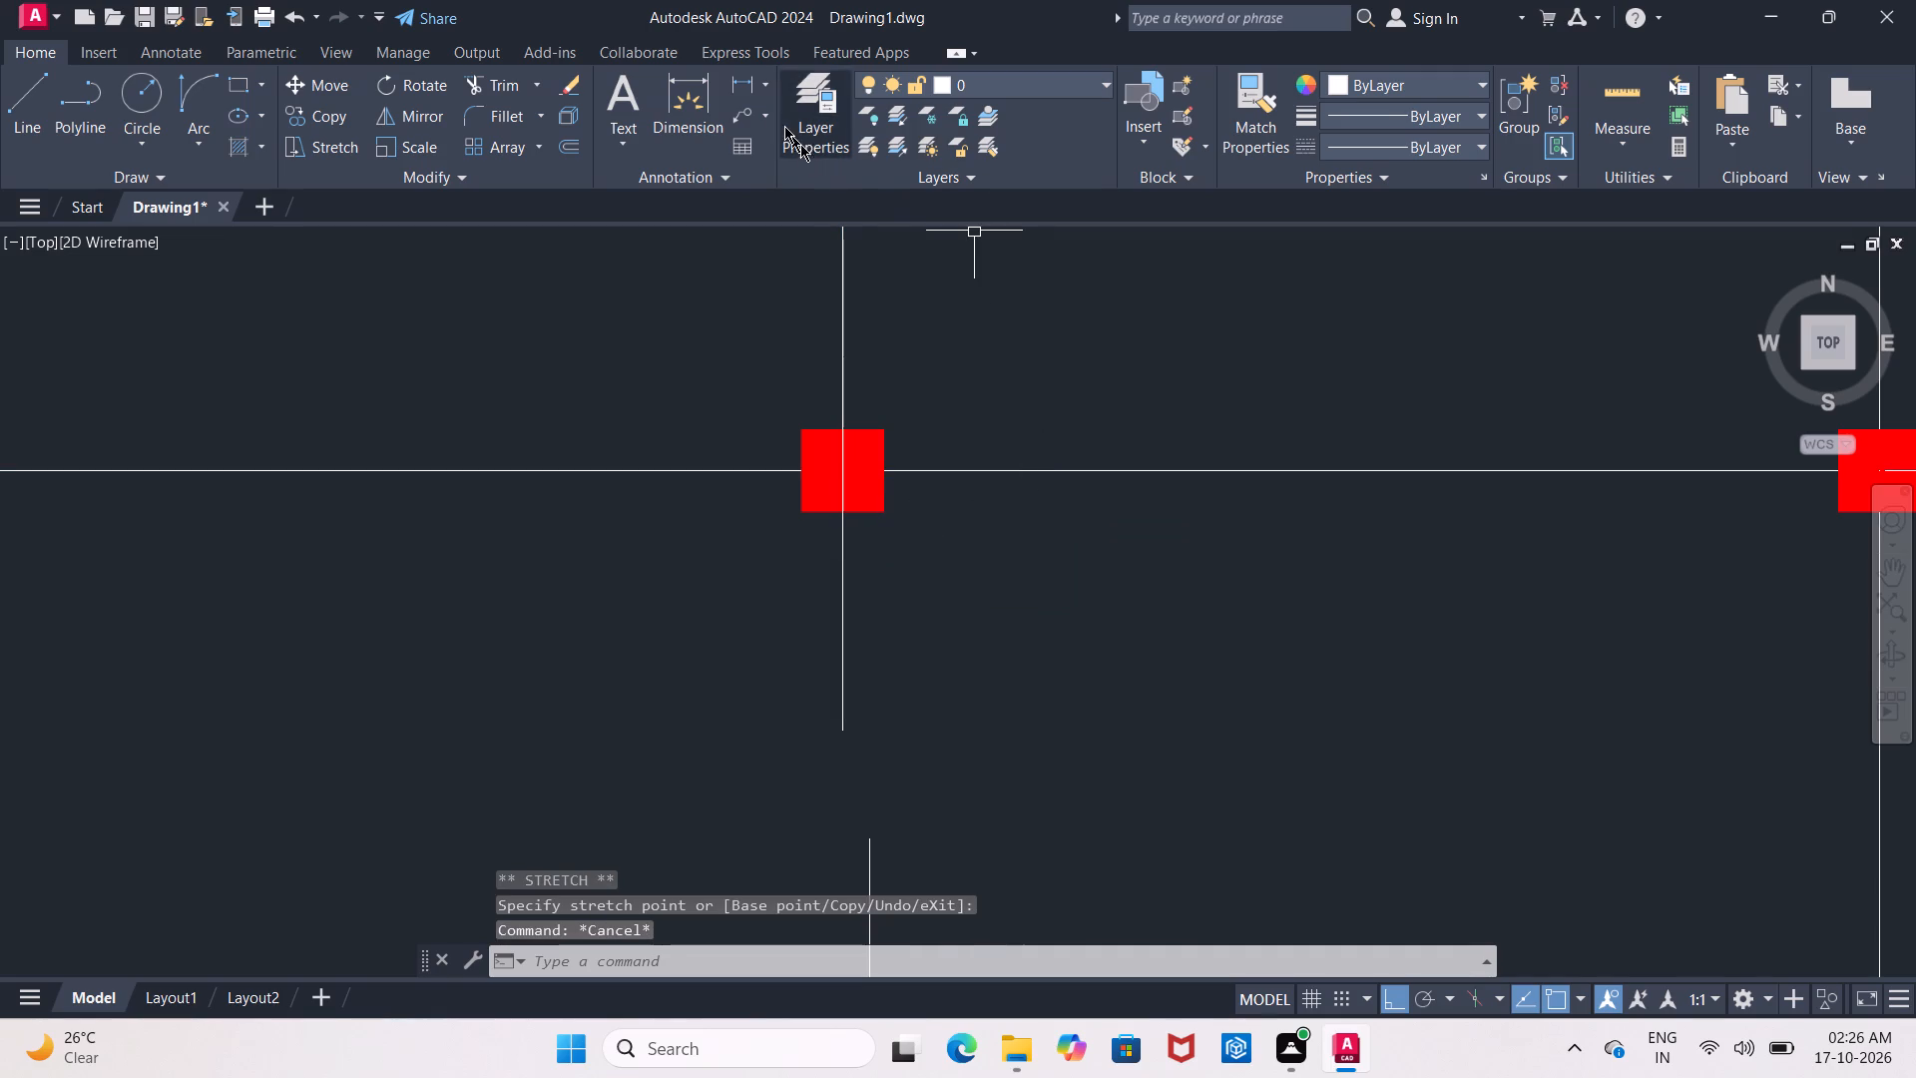
Add a vertical linear dimension between the top two middle columns, in line with the 8'-6" dimension below.
left_click(751, 92)
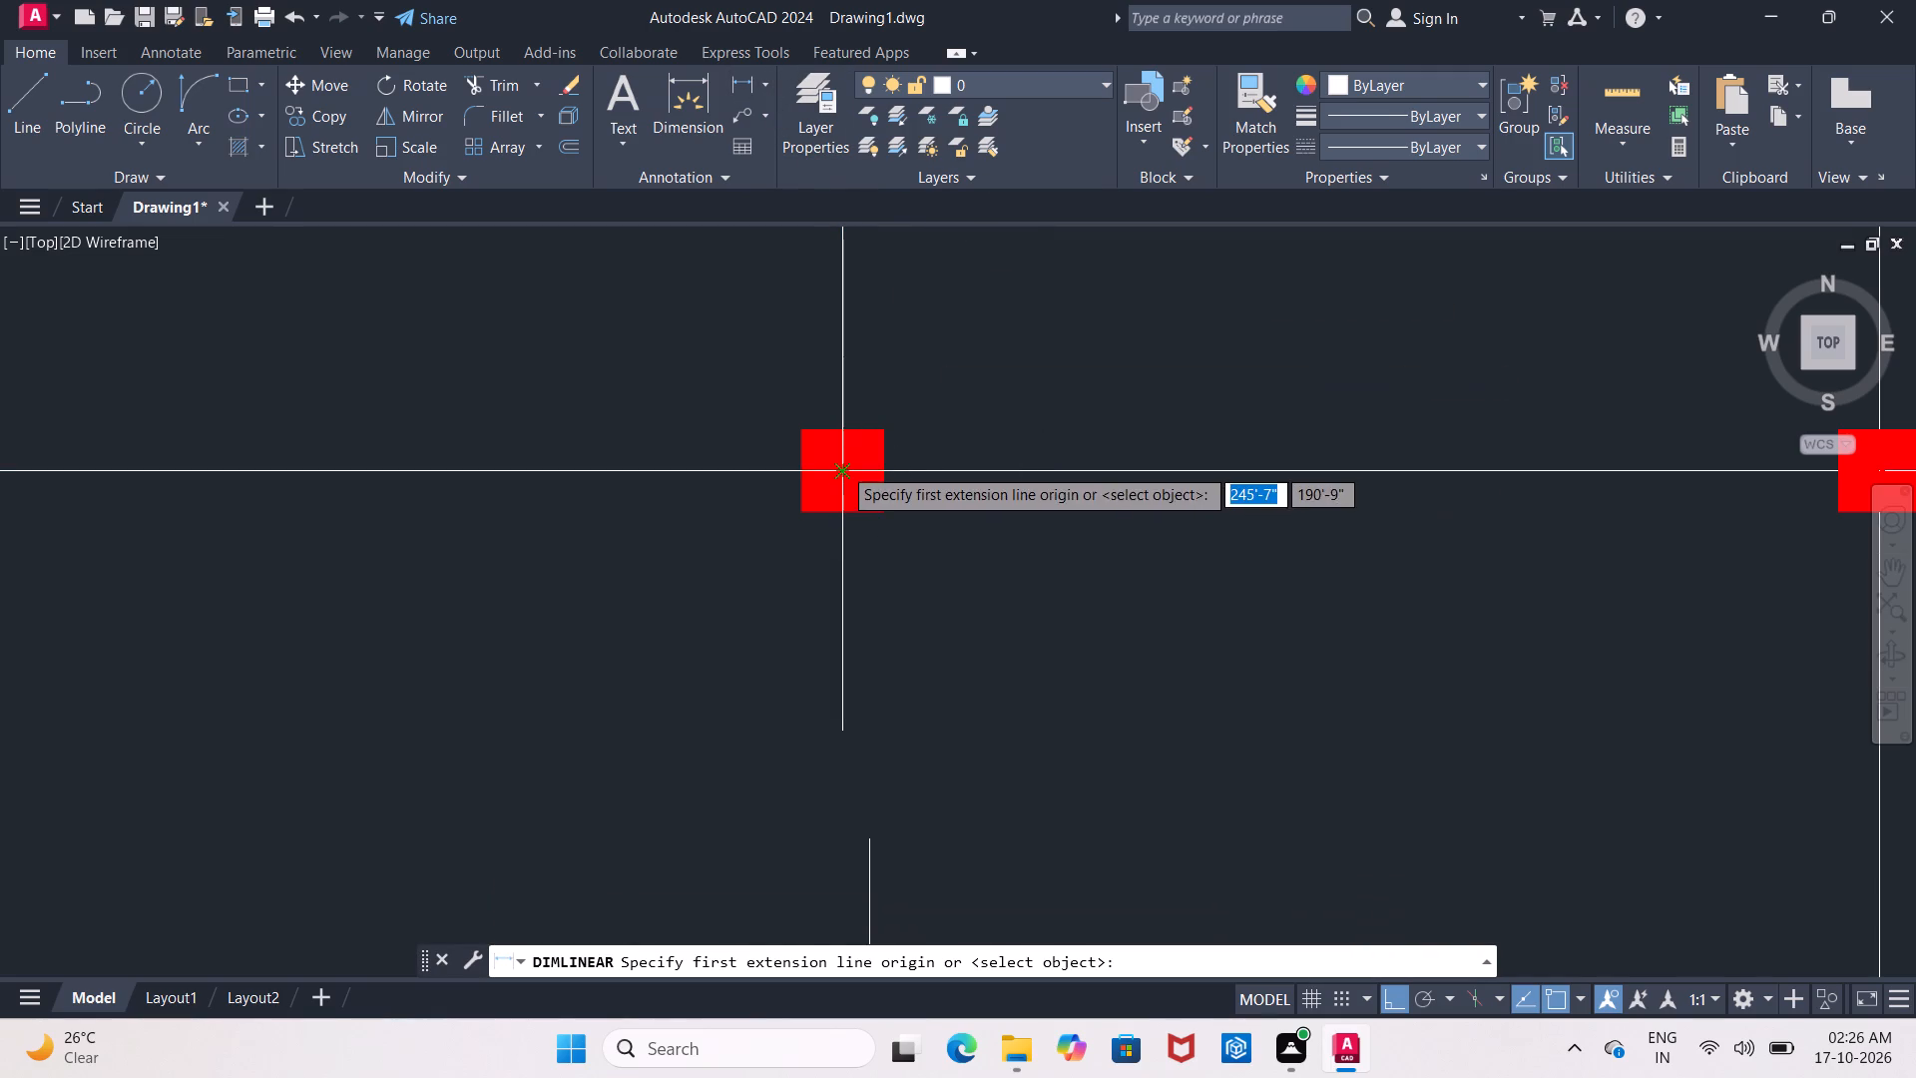
left_click(842, 466)
middle_click_drag(888, 720, 812, 376)
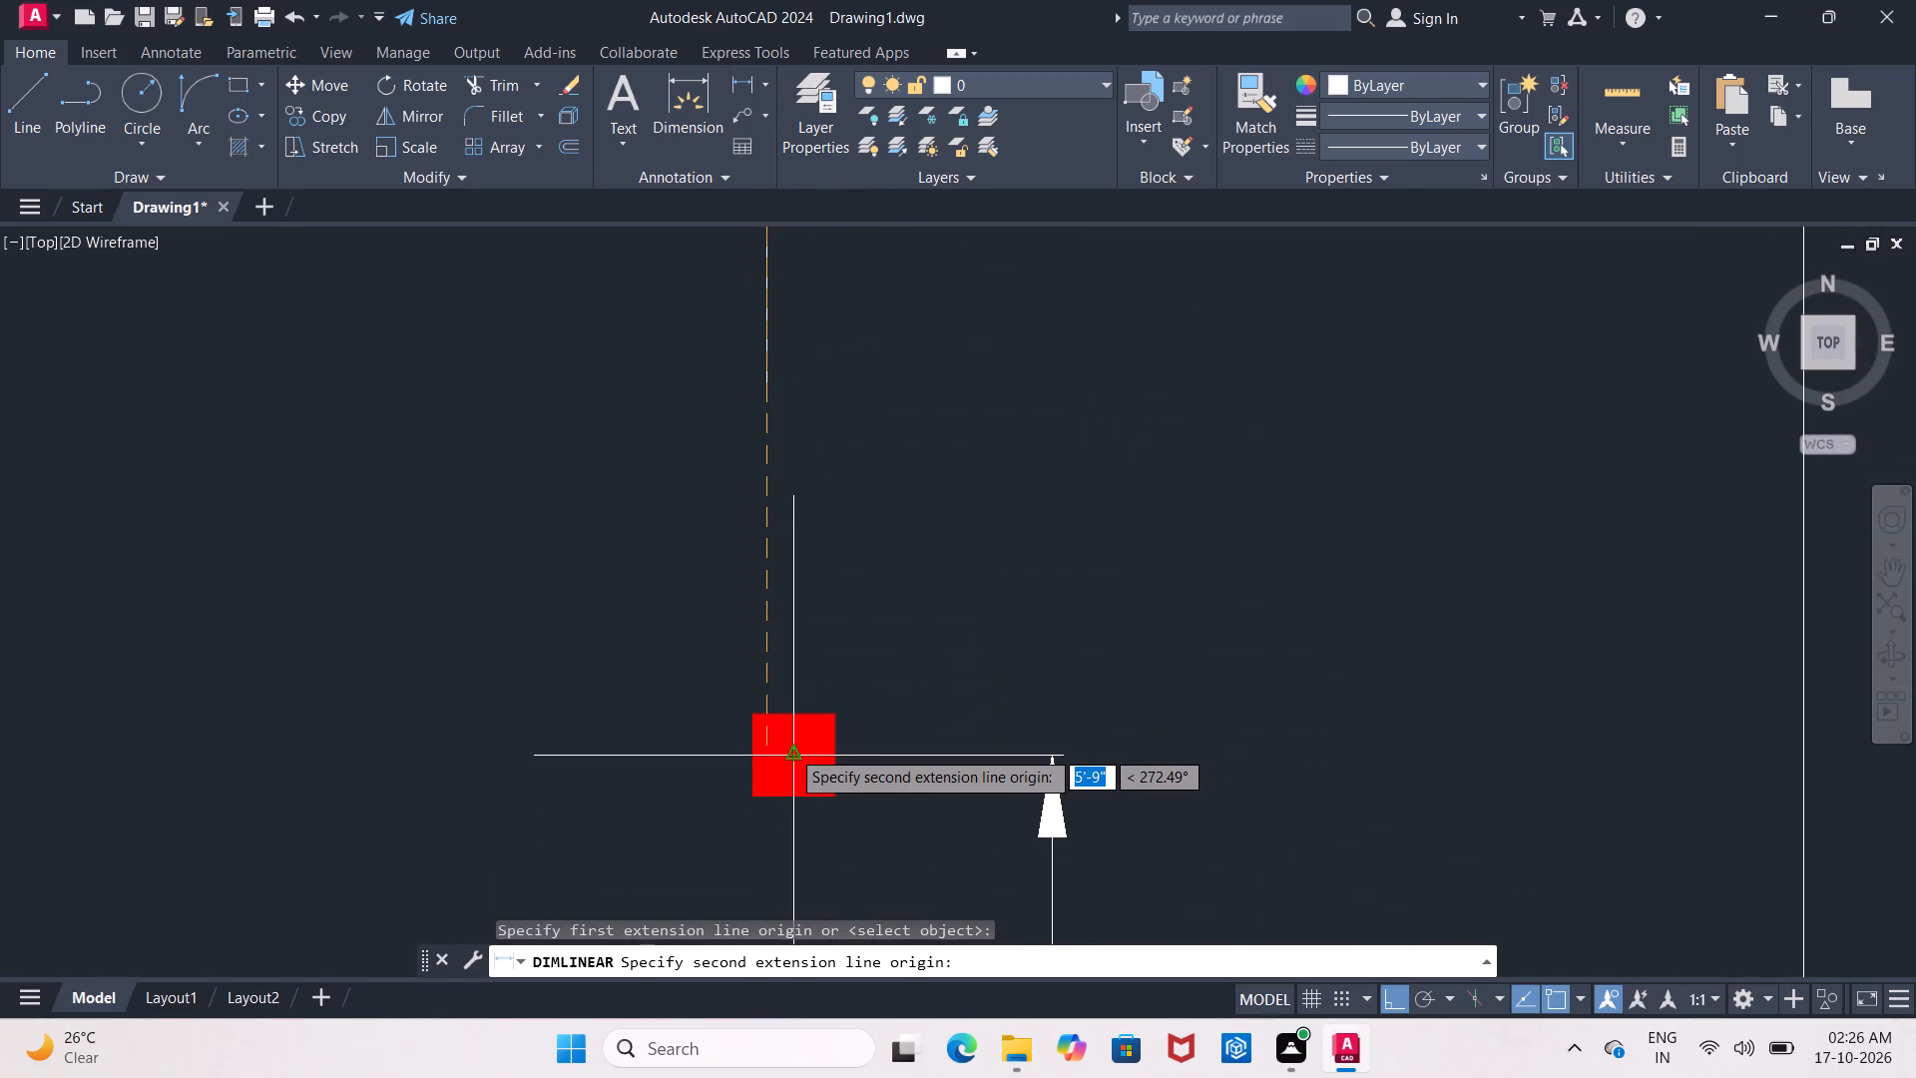
left_click(790, 749)
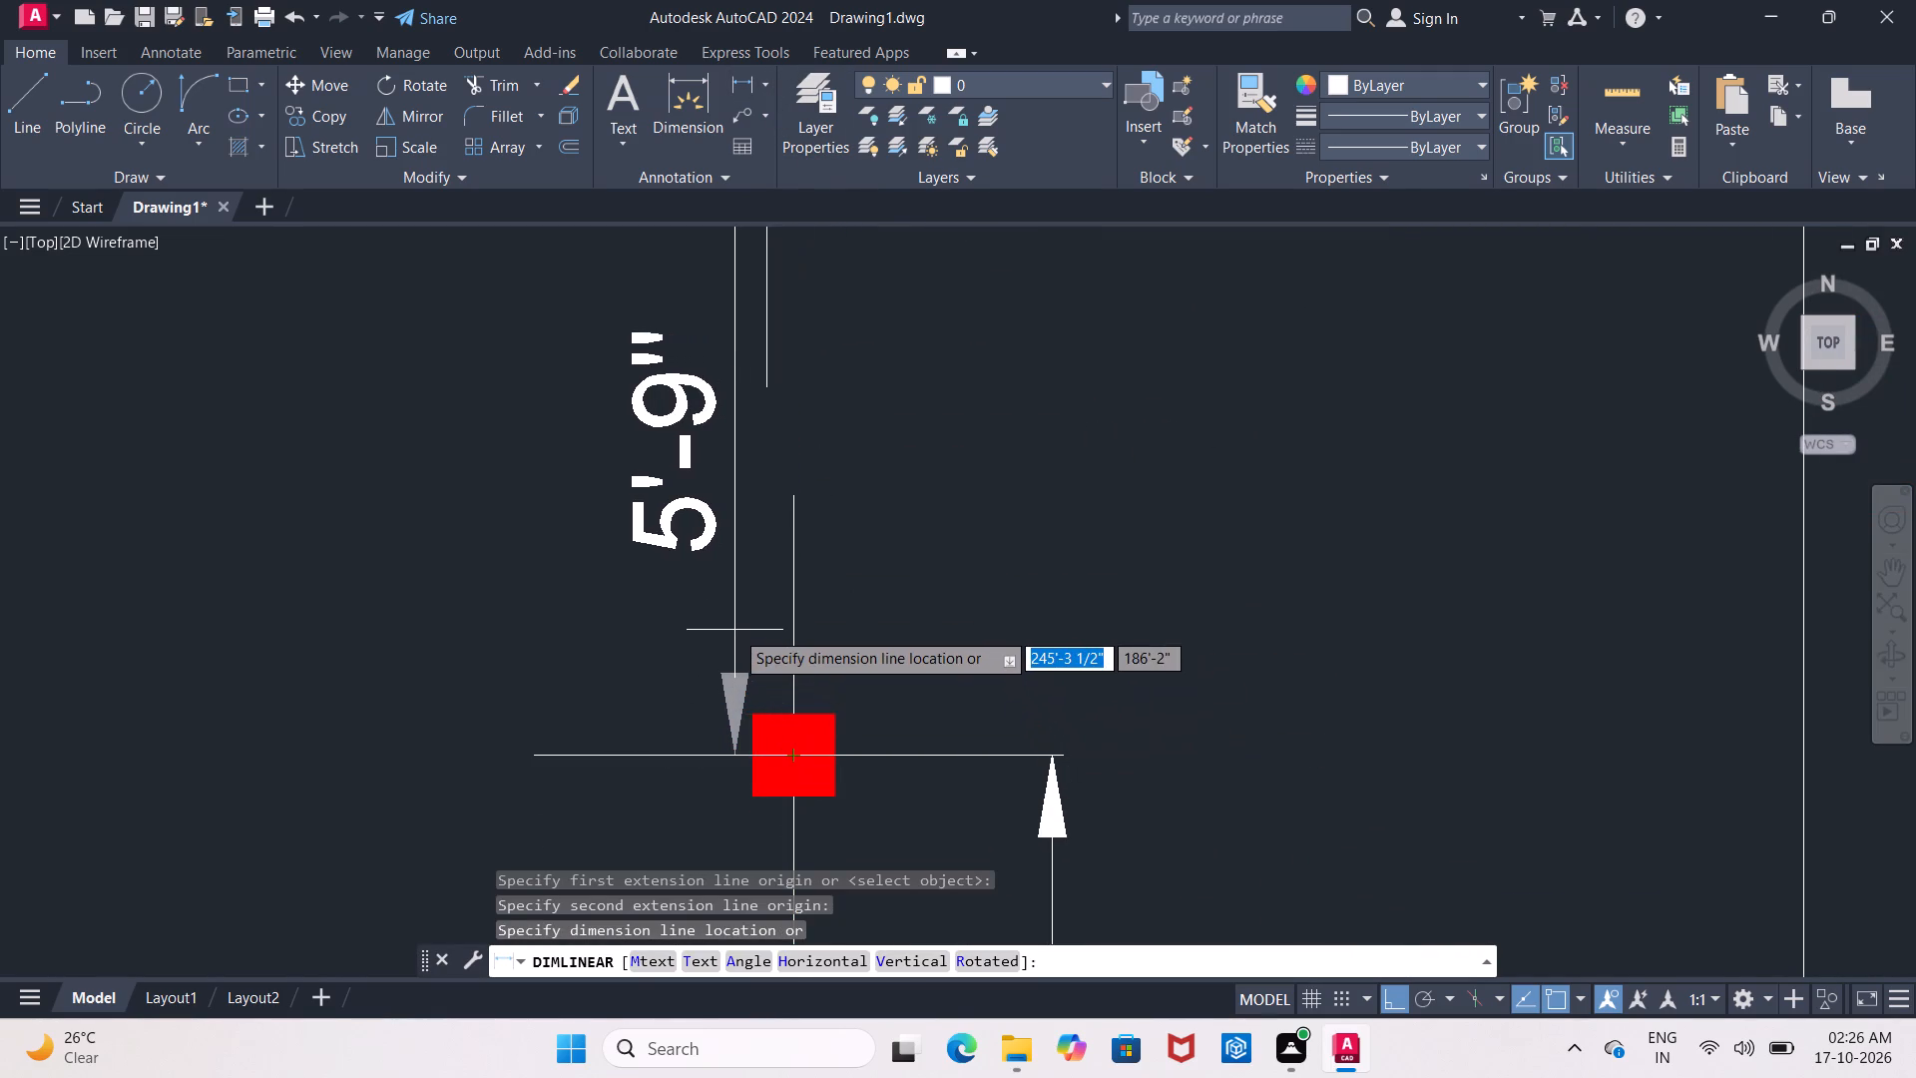
scroll(734, 630, "down", 2)
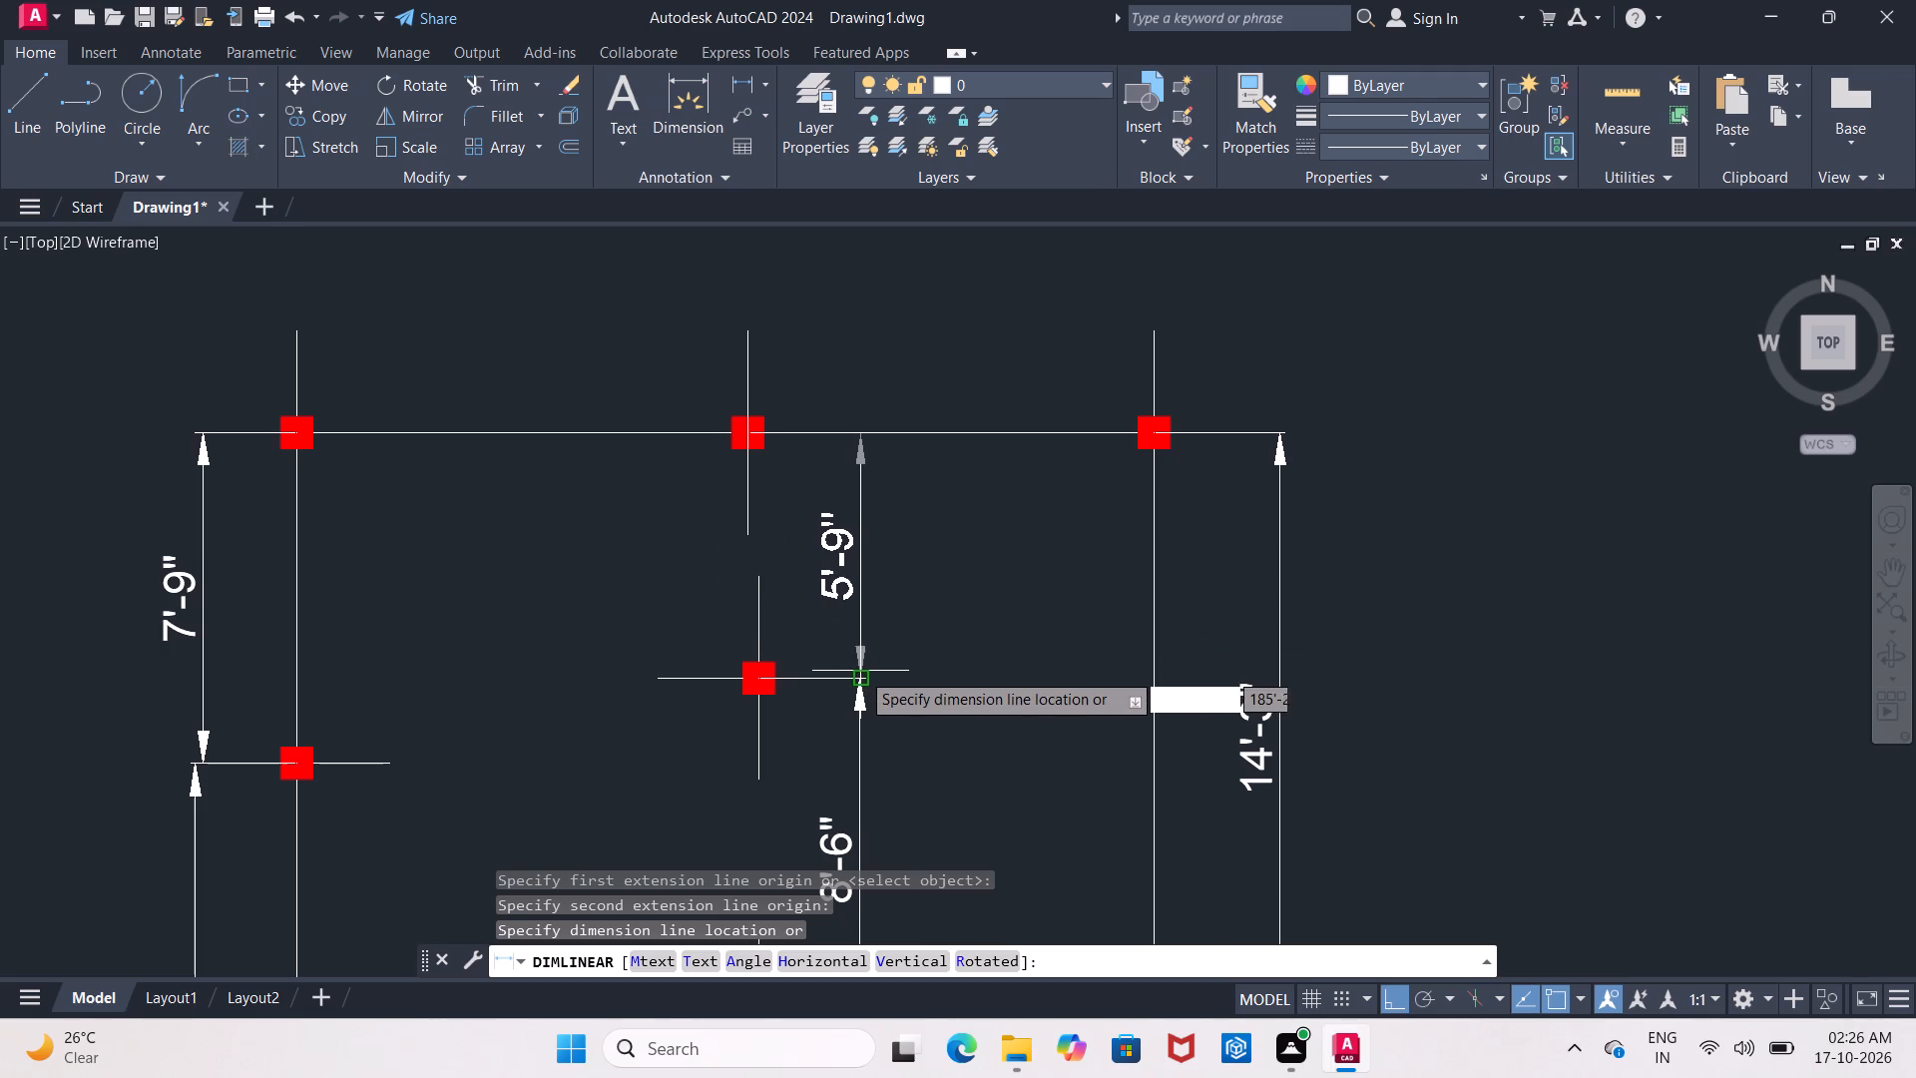
left_click(860, 671)
key("Escape")
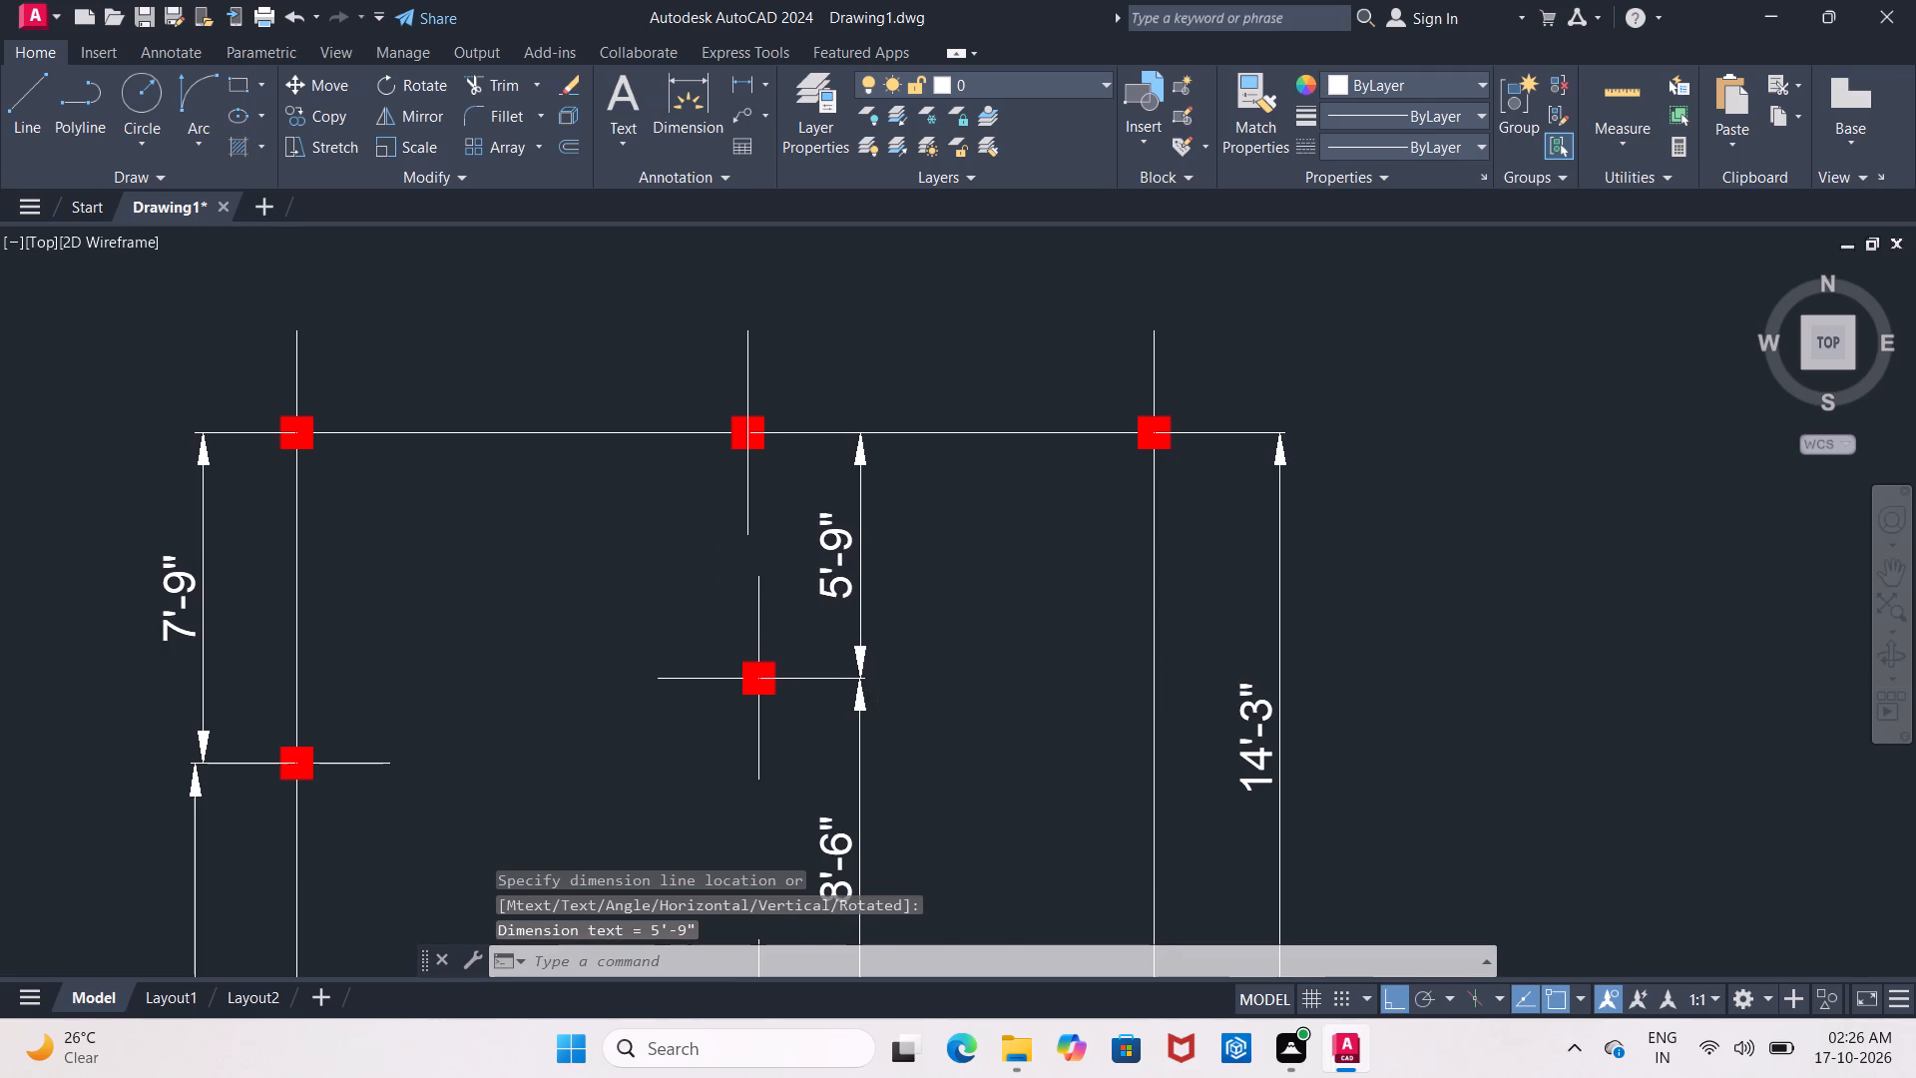
Move the LIVING/DINING label out of the furnished floor plan to the empty space above it, with Ortho off.
scroll(860, 671, "down", 3)
middle_click_drag(867, 665, 862, 485)
scroll(835, 602, "up", 1)
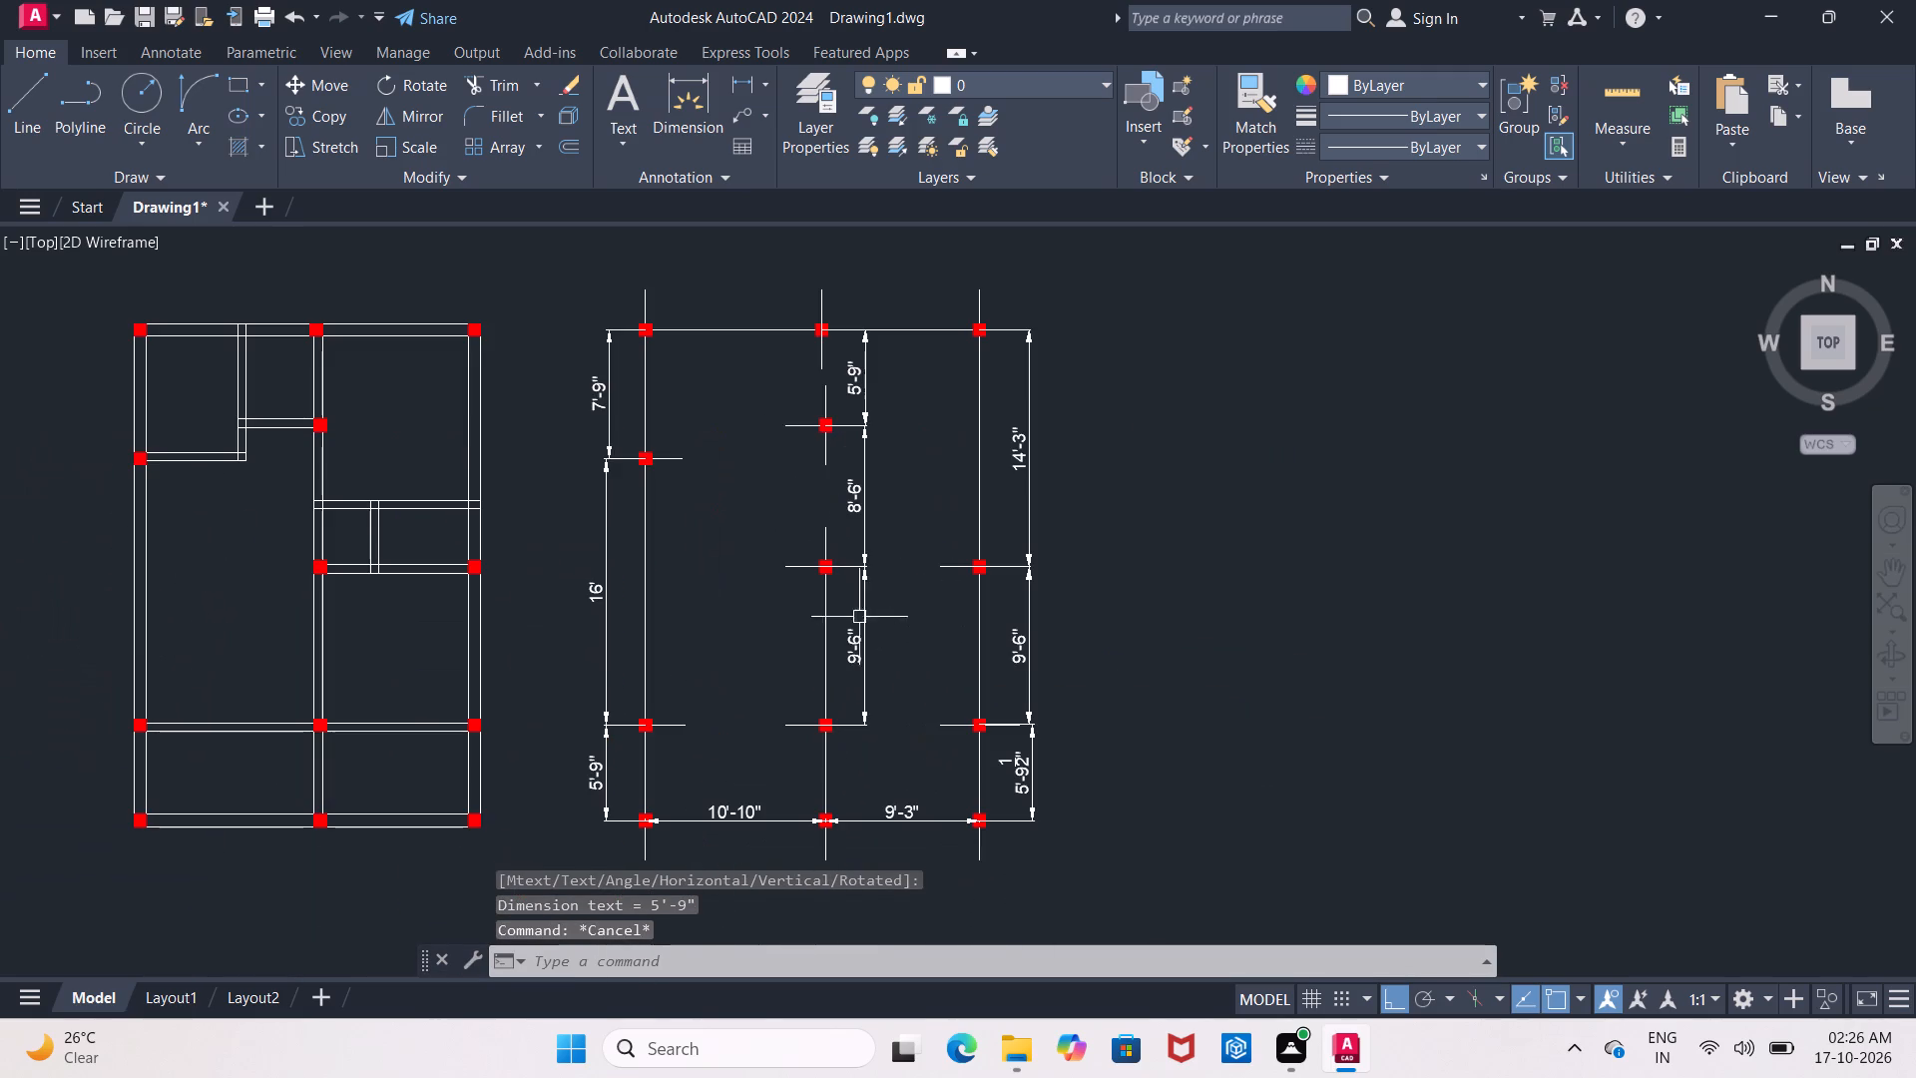
middle_click_drag(883, 617, 863, 617)
scroll(892, 602, "down", 1)
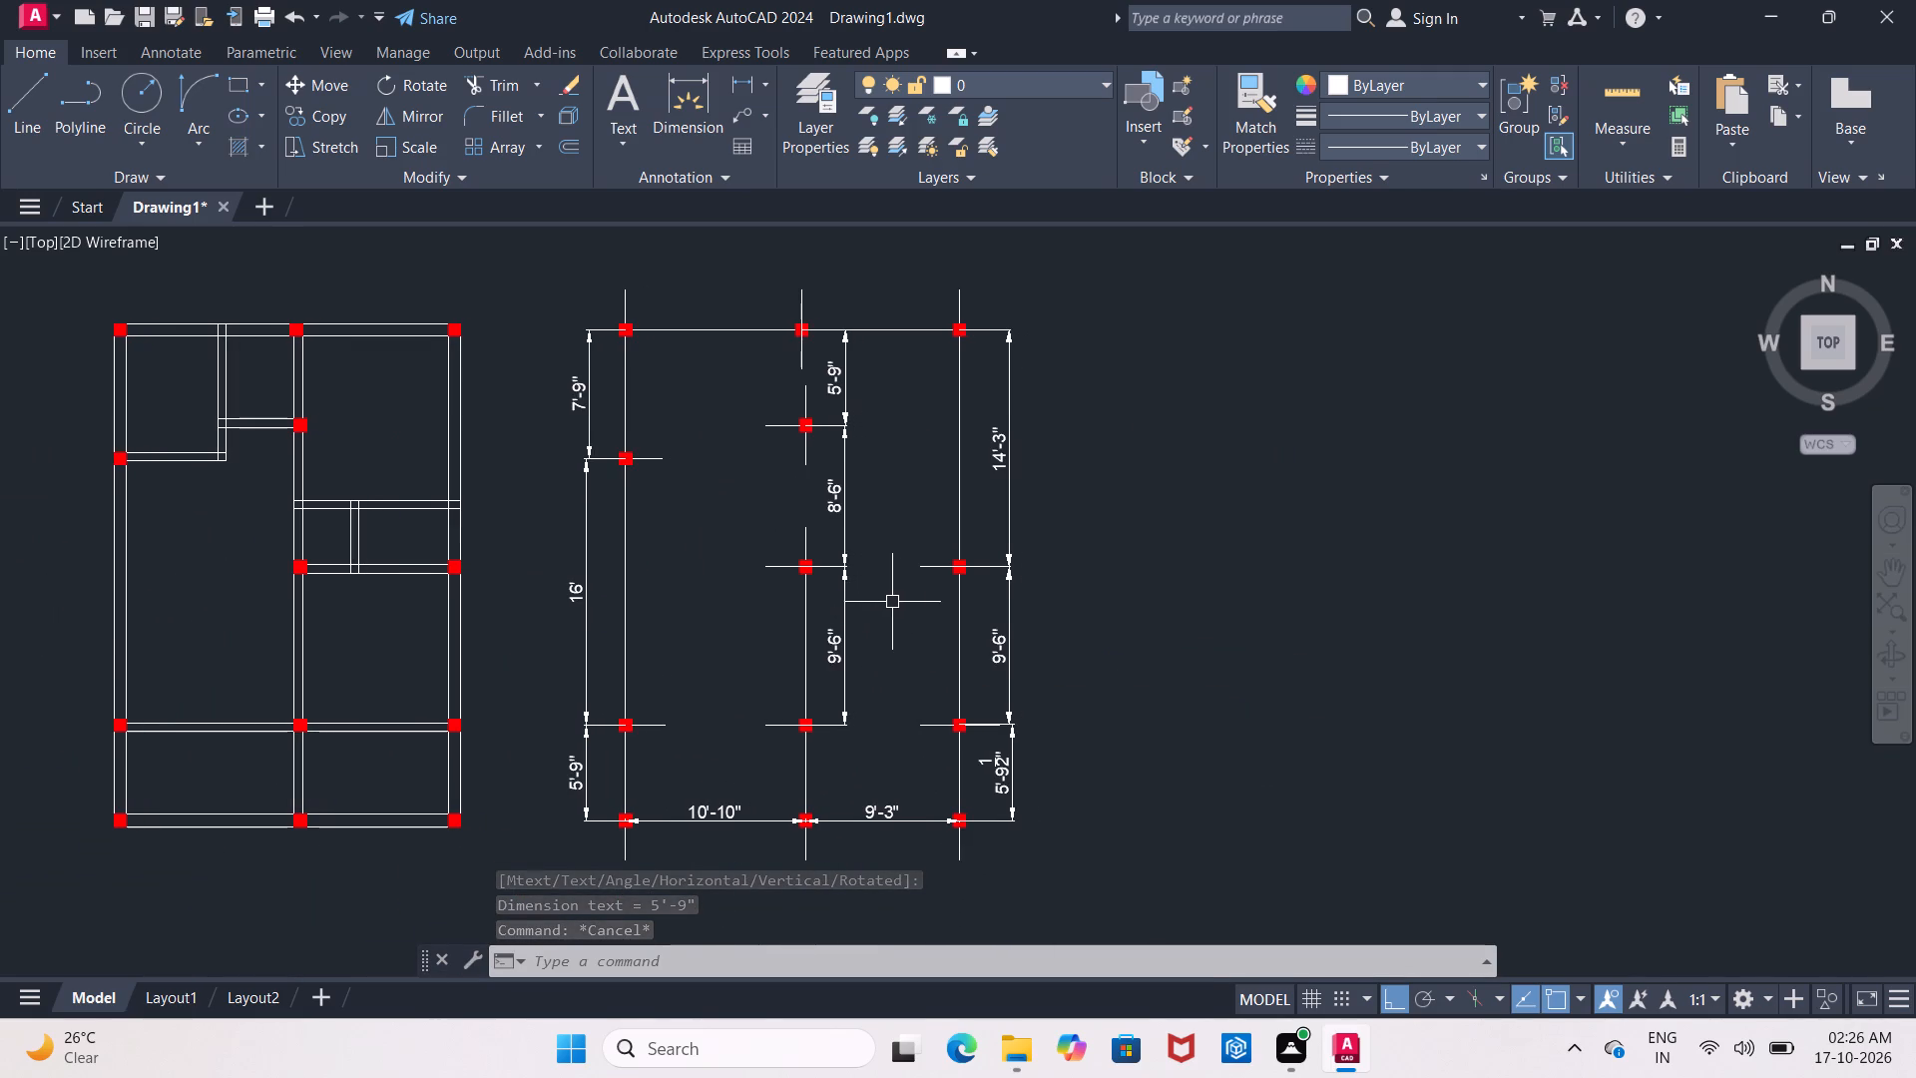
middle_click_drag(892, 602, 1073, 569)
scroll(219, 514, "up", 2)
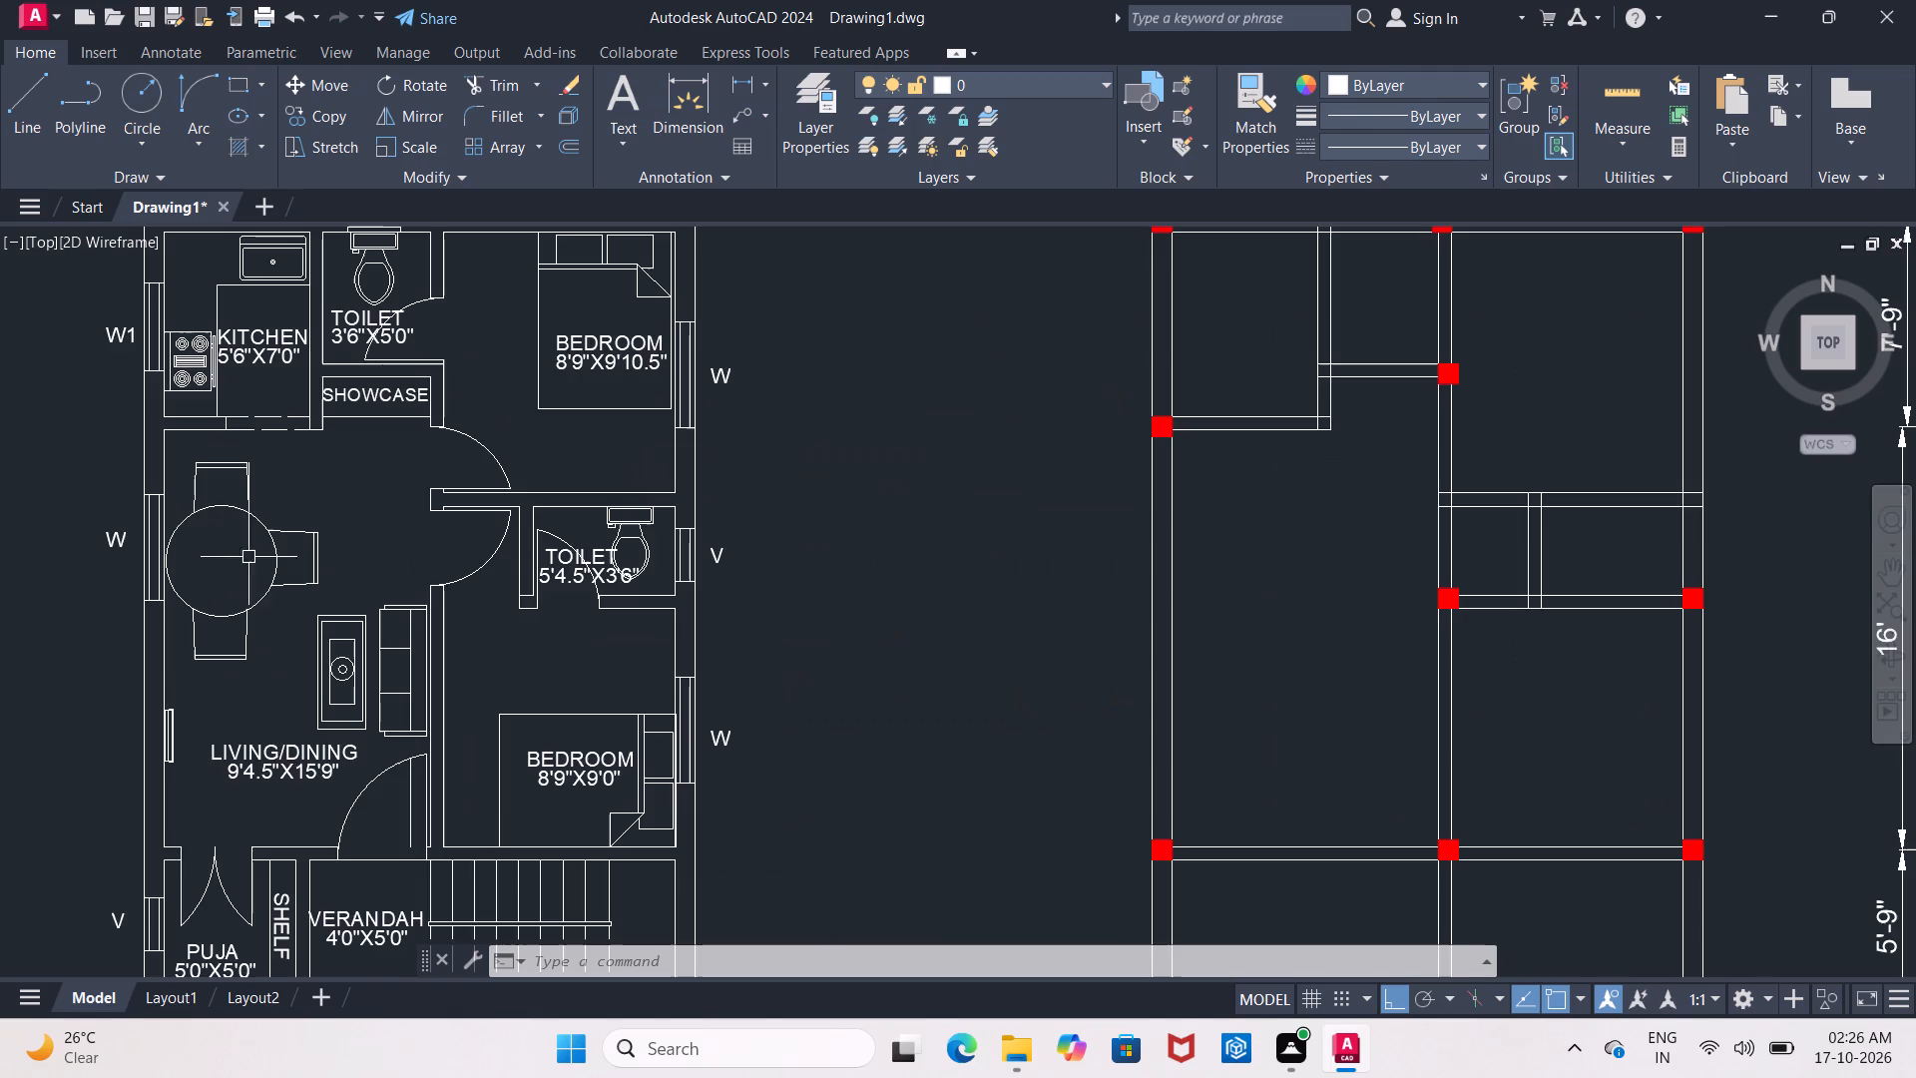
left_click(275, 757)
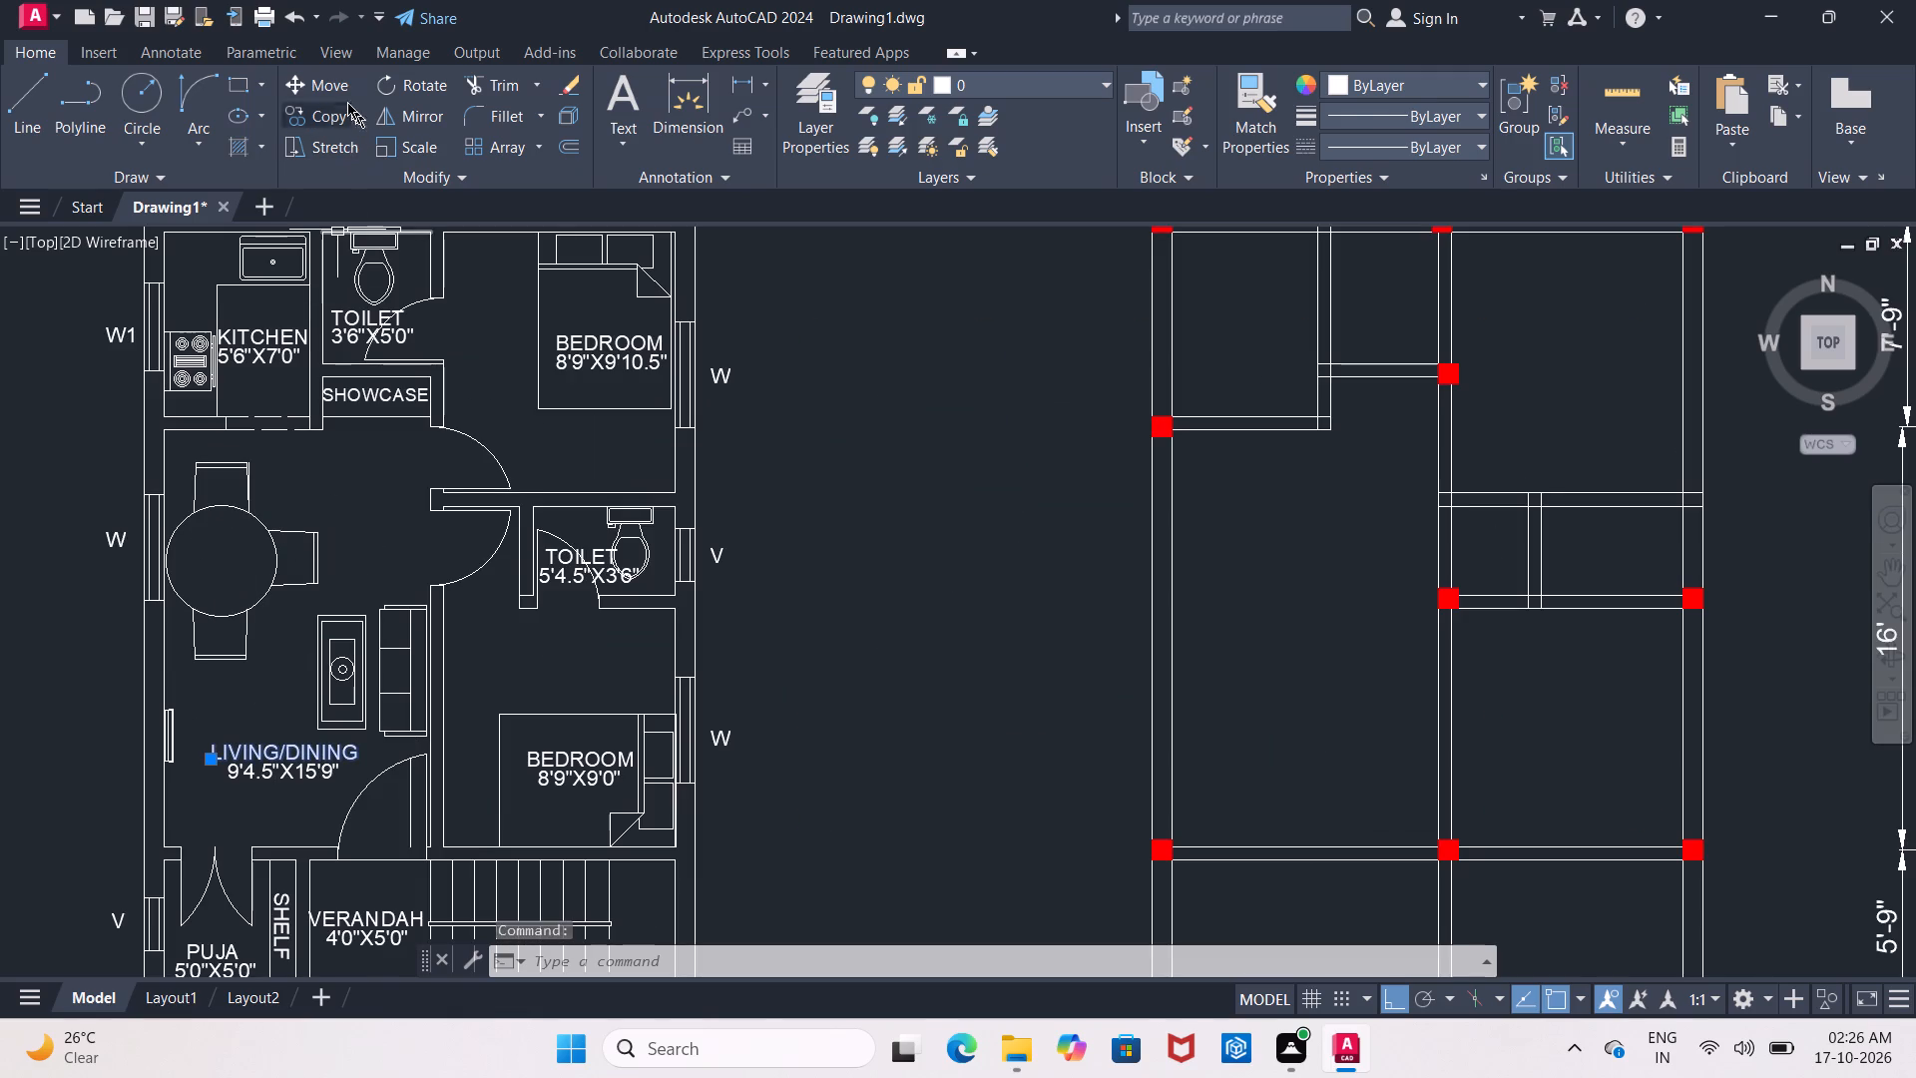
left_click(333, 93)
left_click(284, 755)
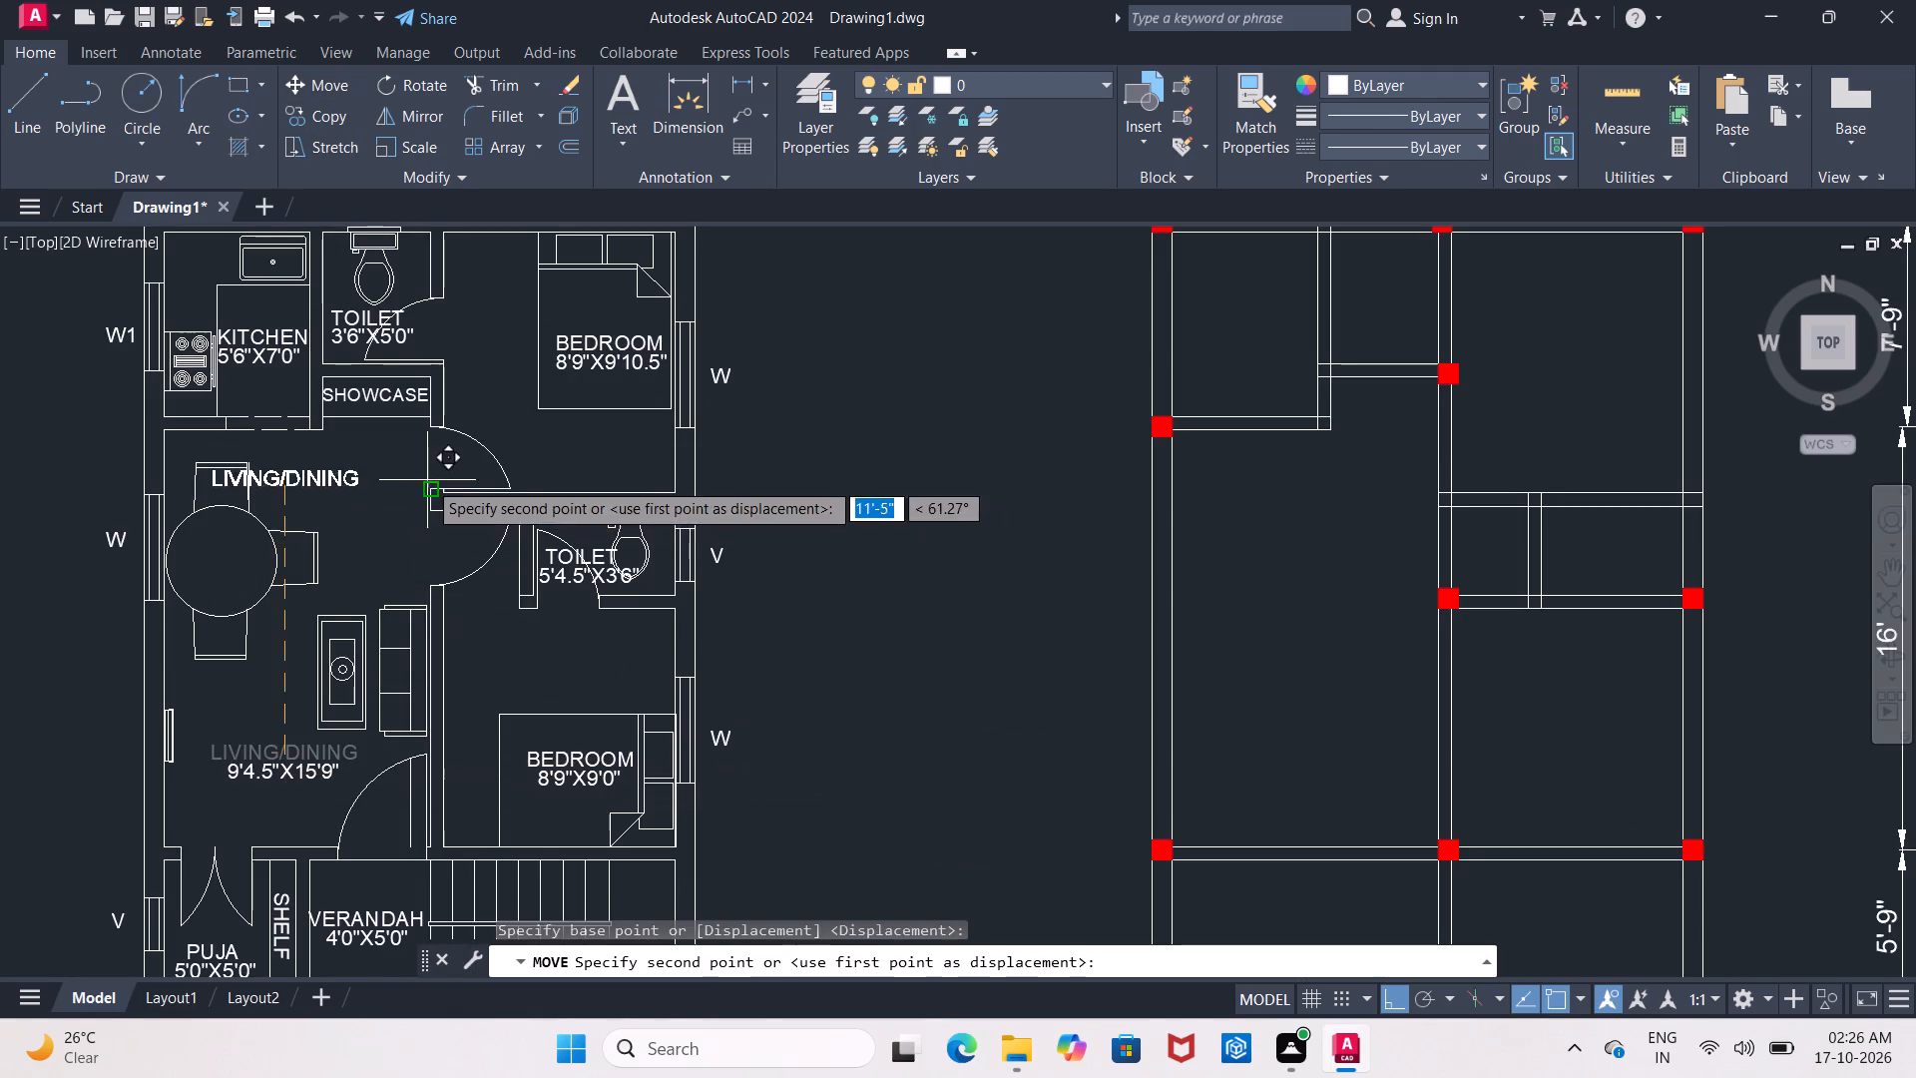
middle_click_drag(427, 480, 462, 768)
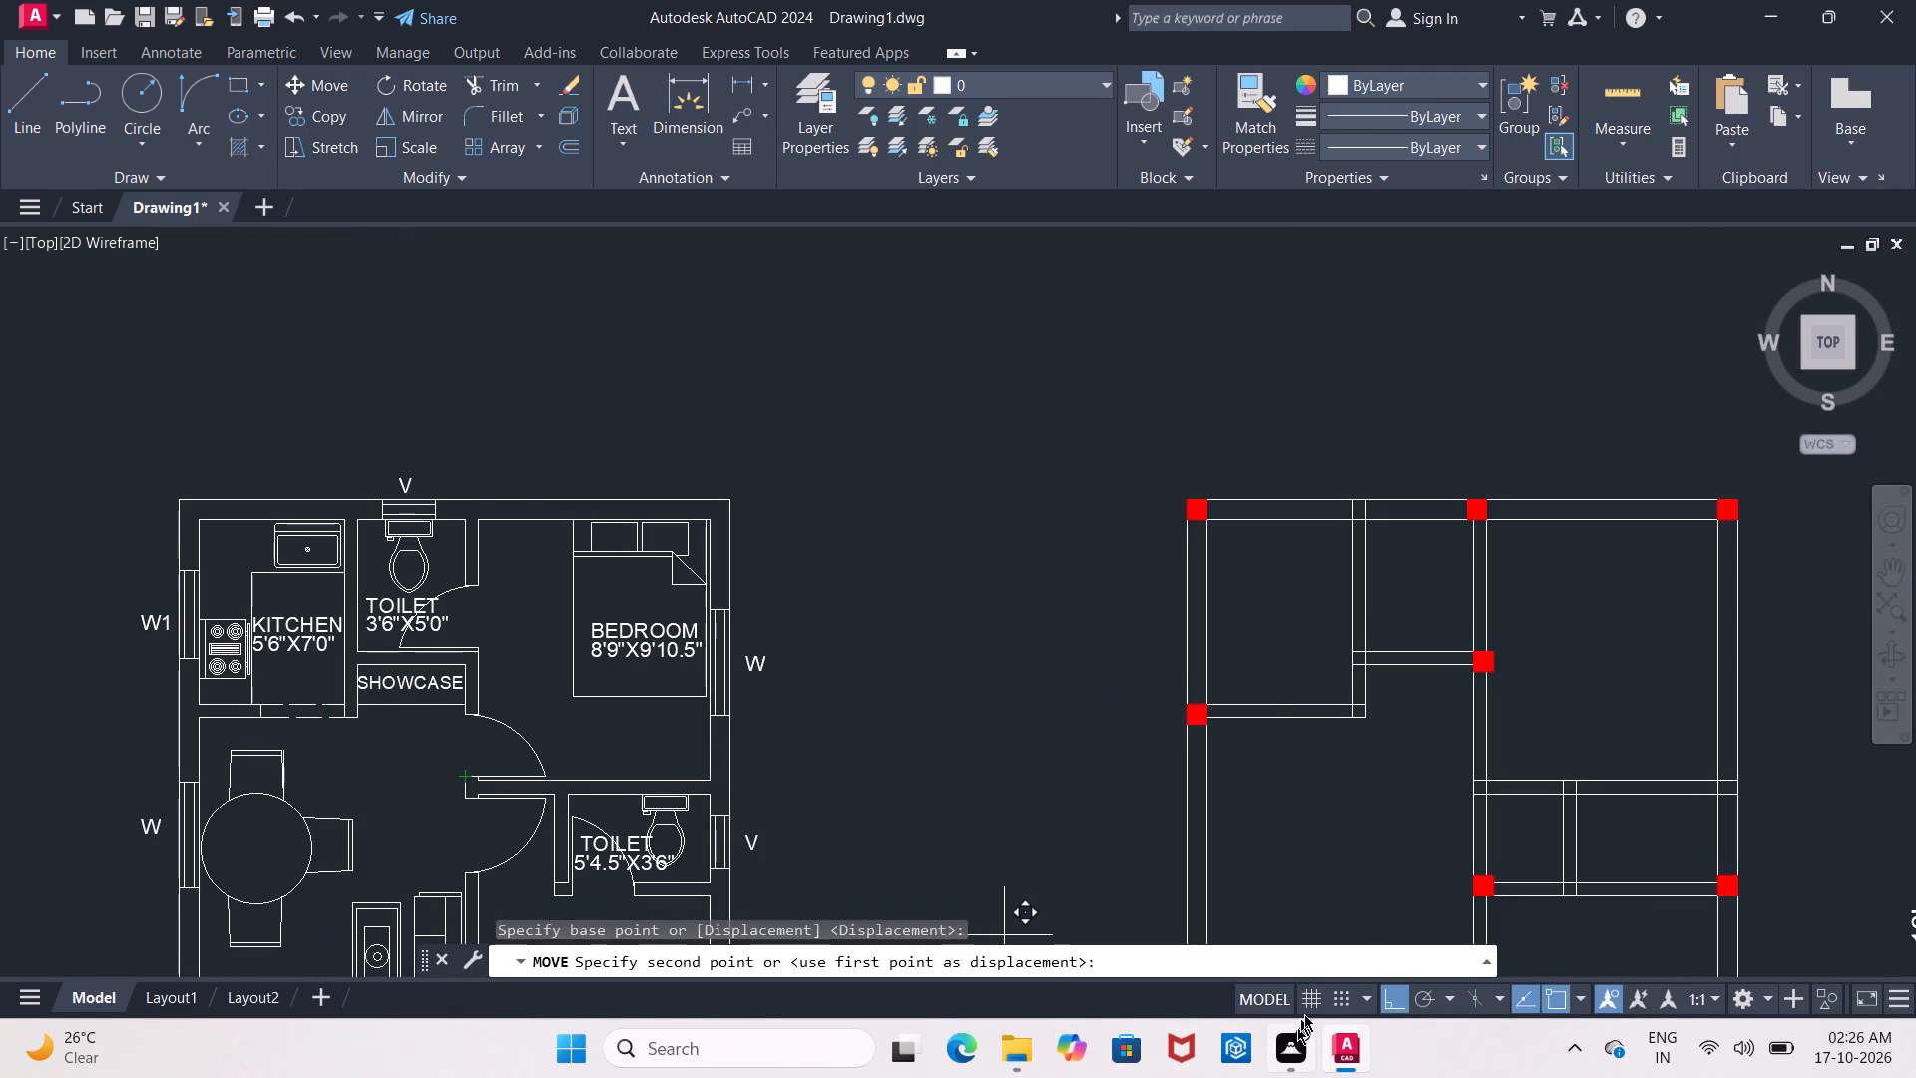
left_click(1388, 992)
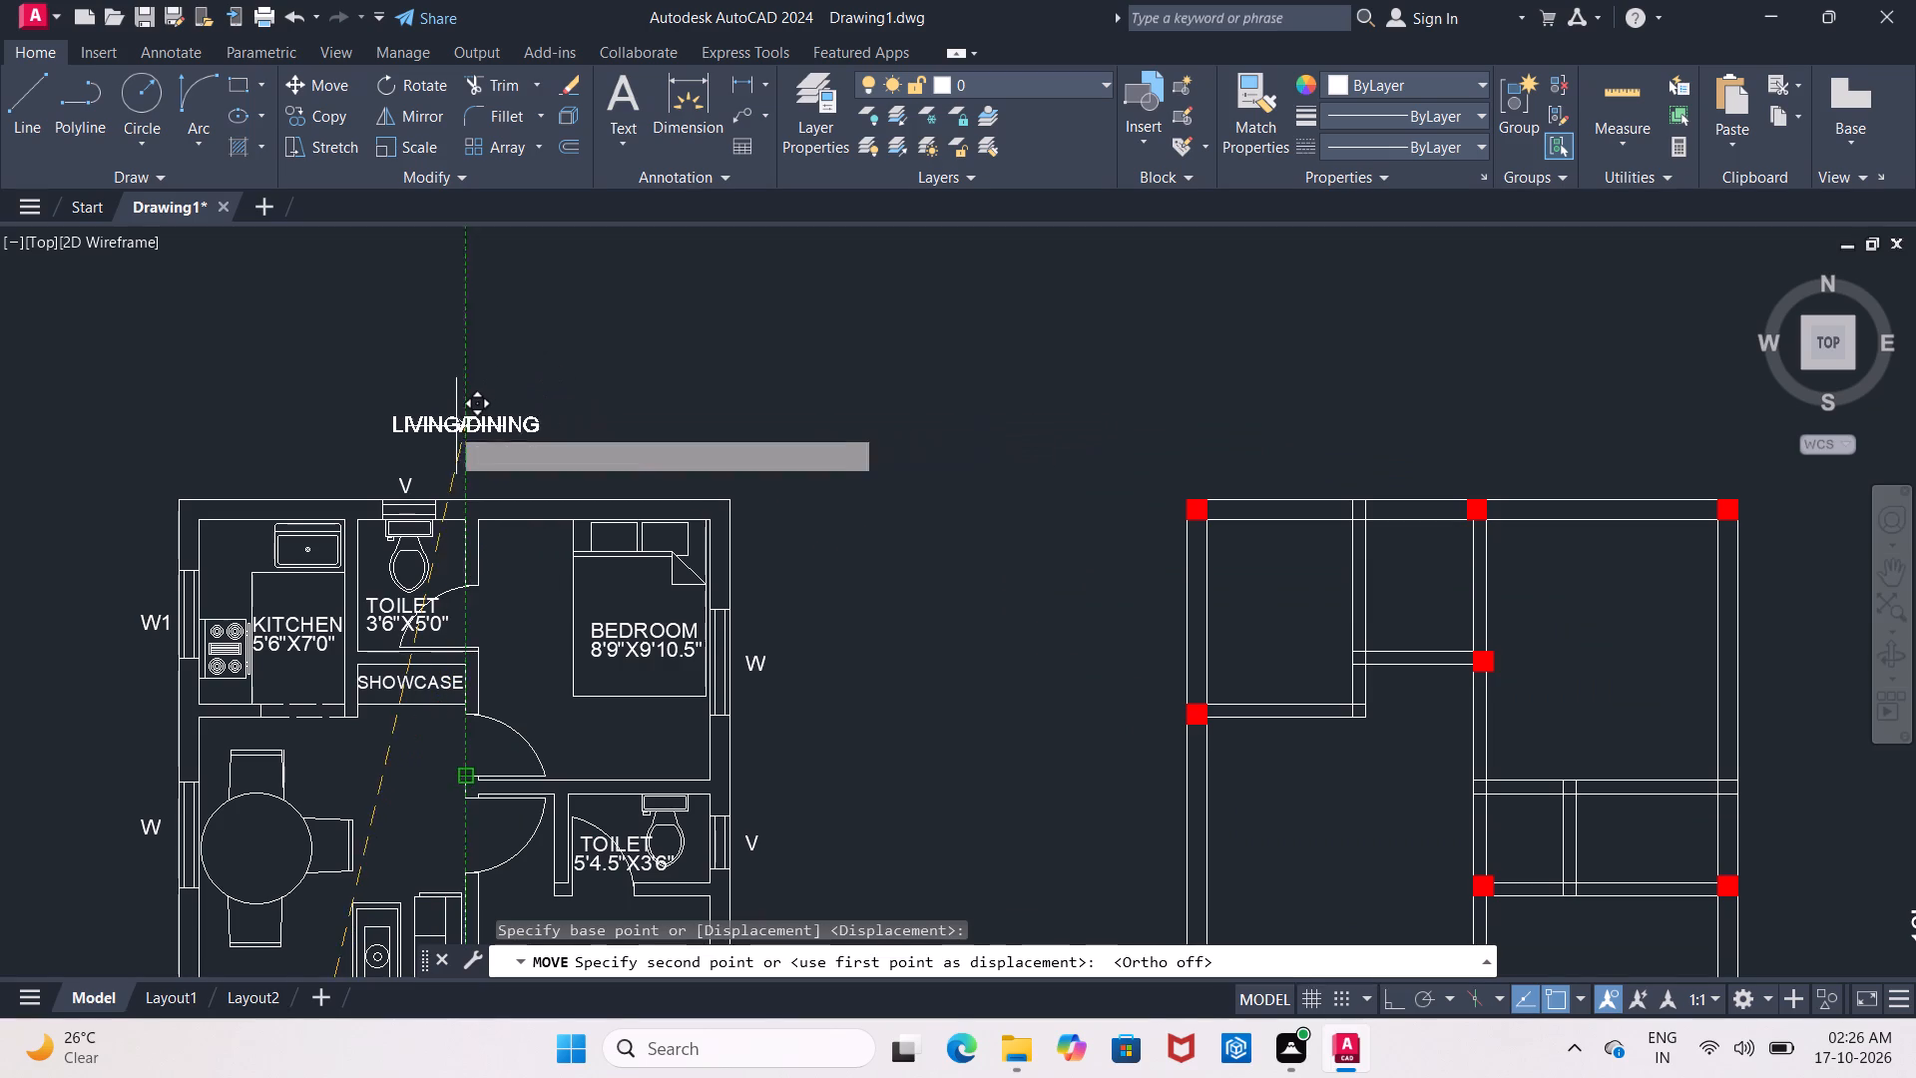
left_click(423, 379)
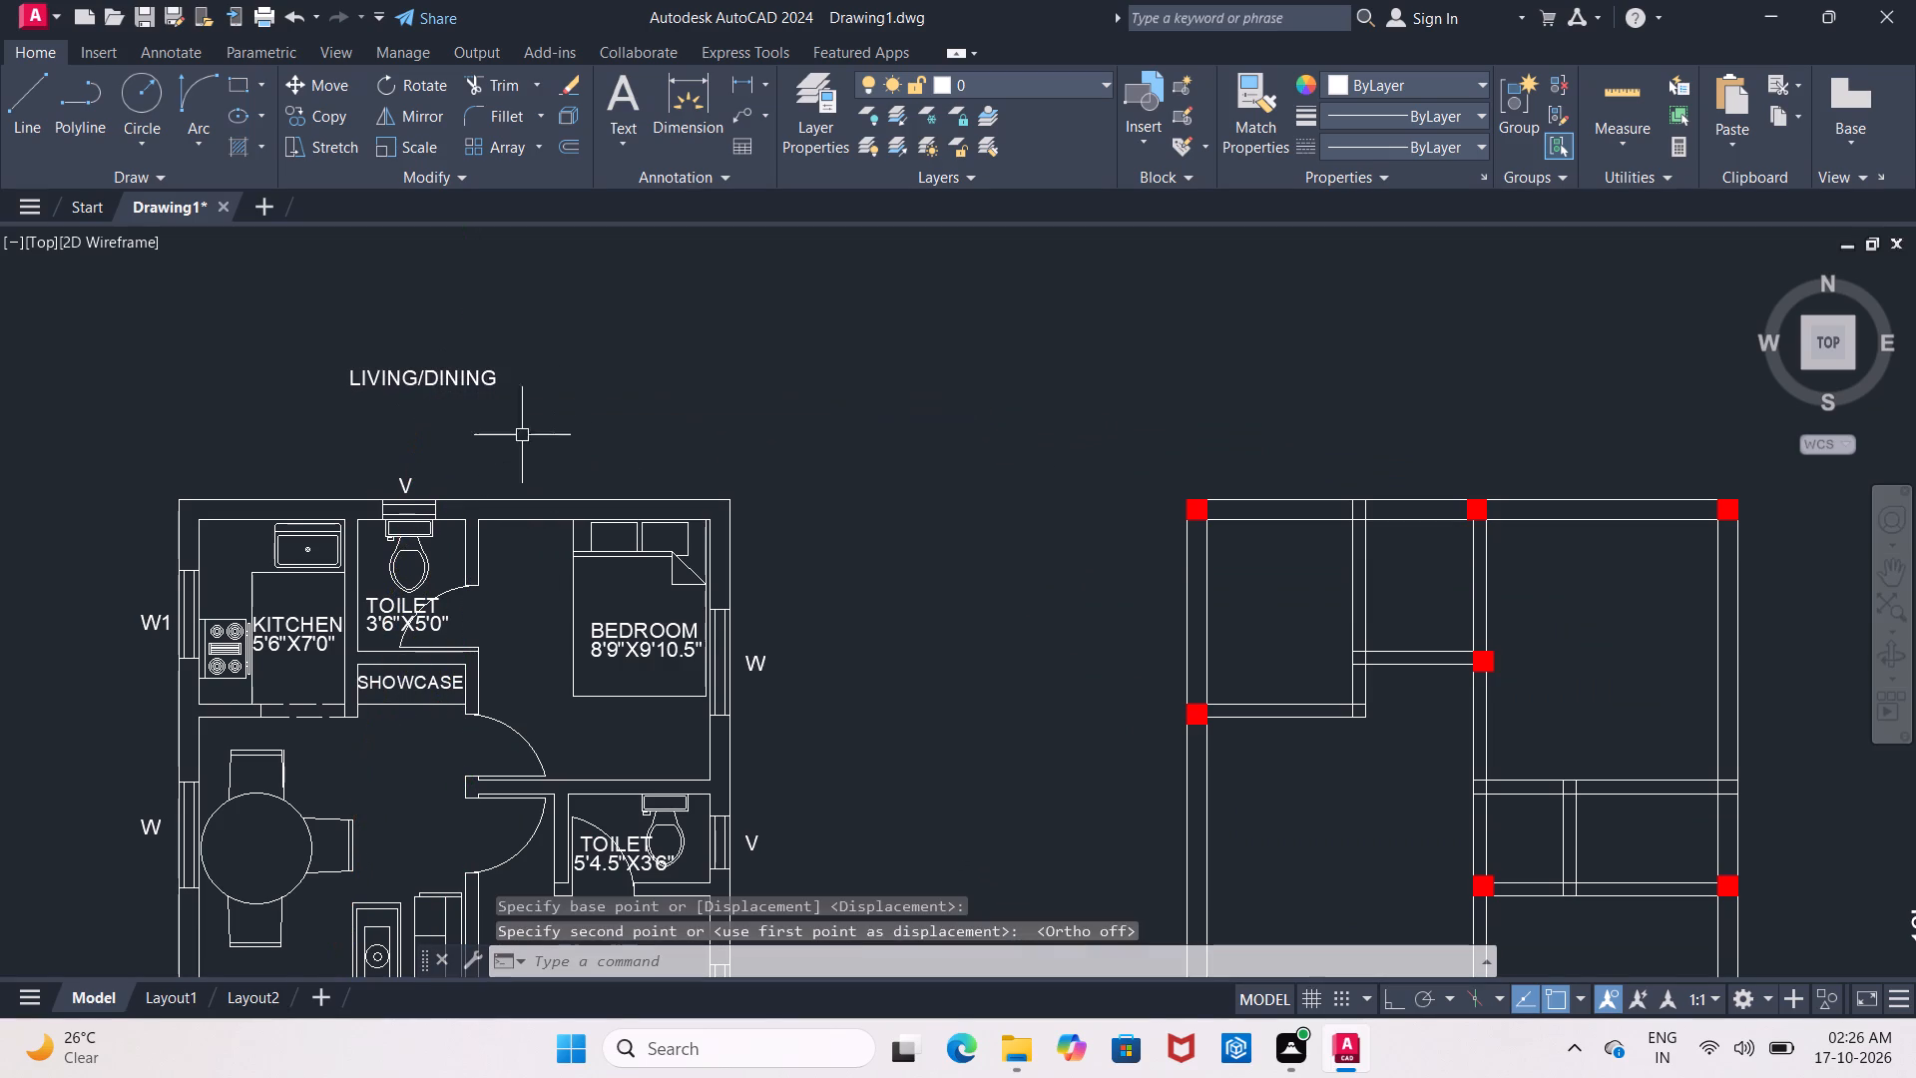
Set the text height of the LIVING/DINING label above the floor plan to 1'.
left_click(407, 388)
right_click(407, 388)
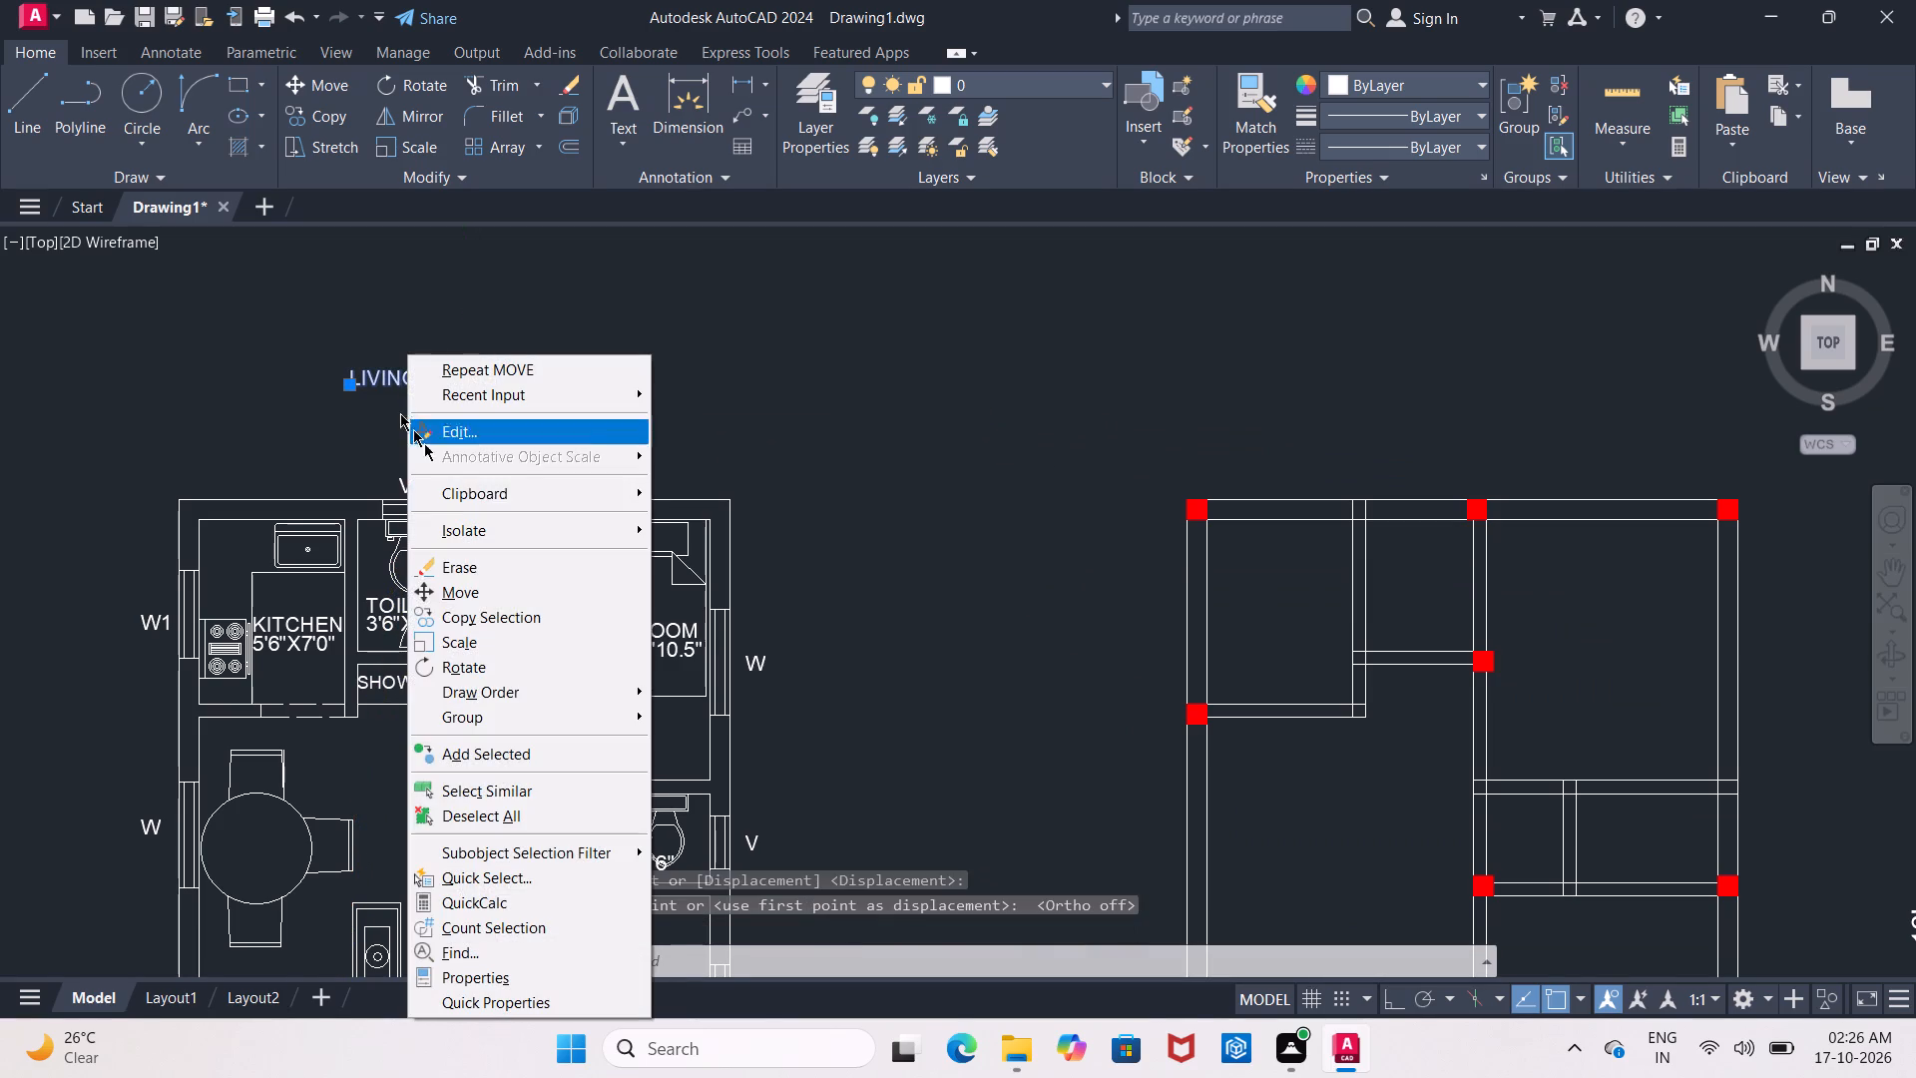
left_click(511, 975)
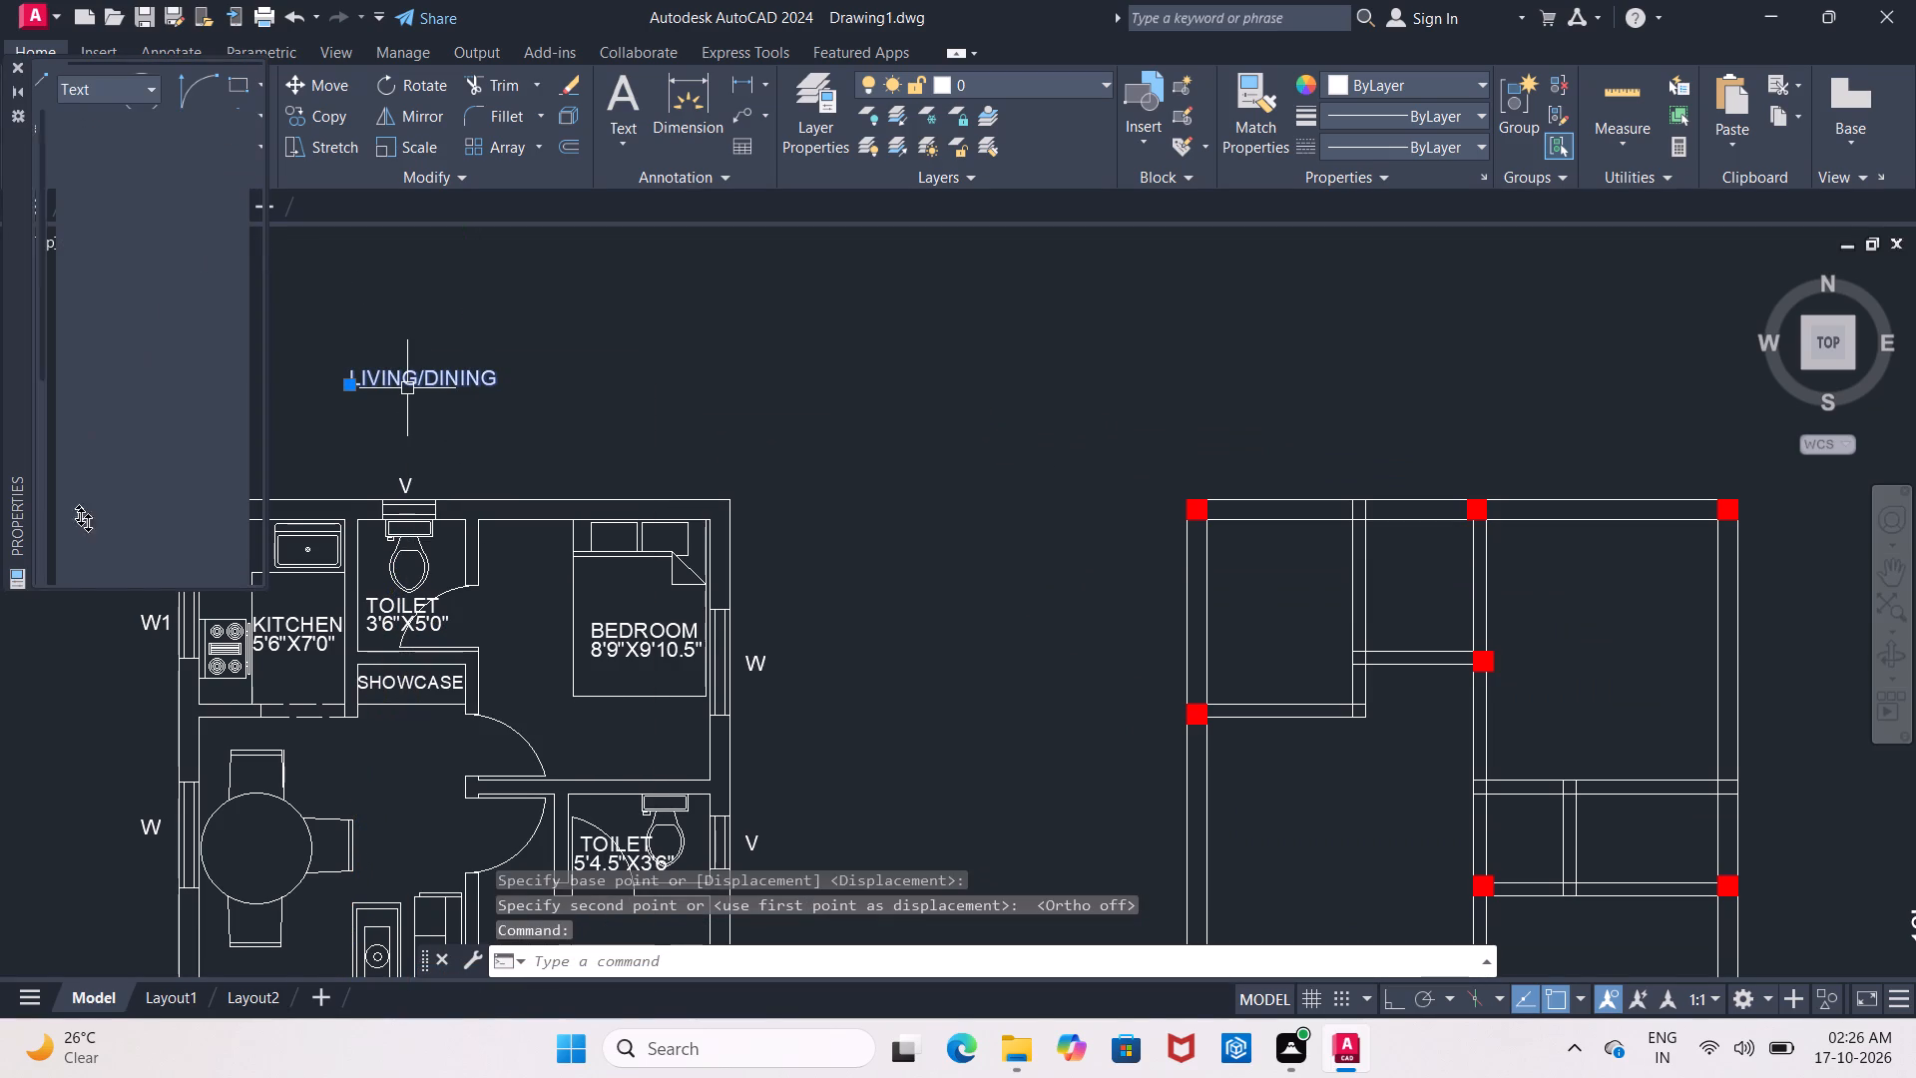
left_click(166, 567)
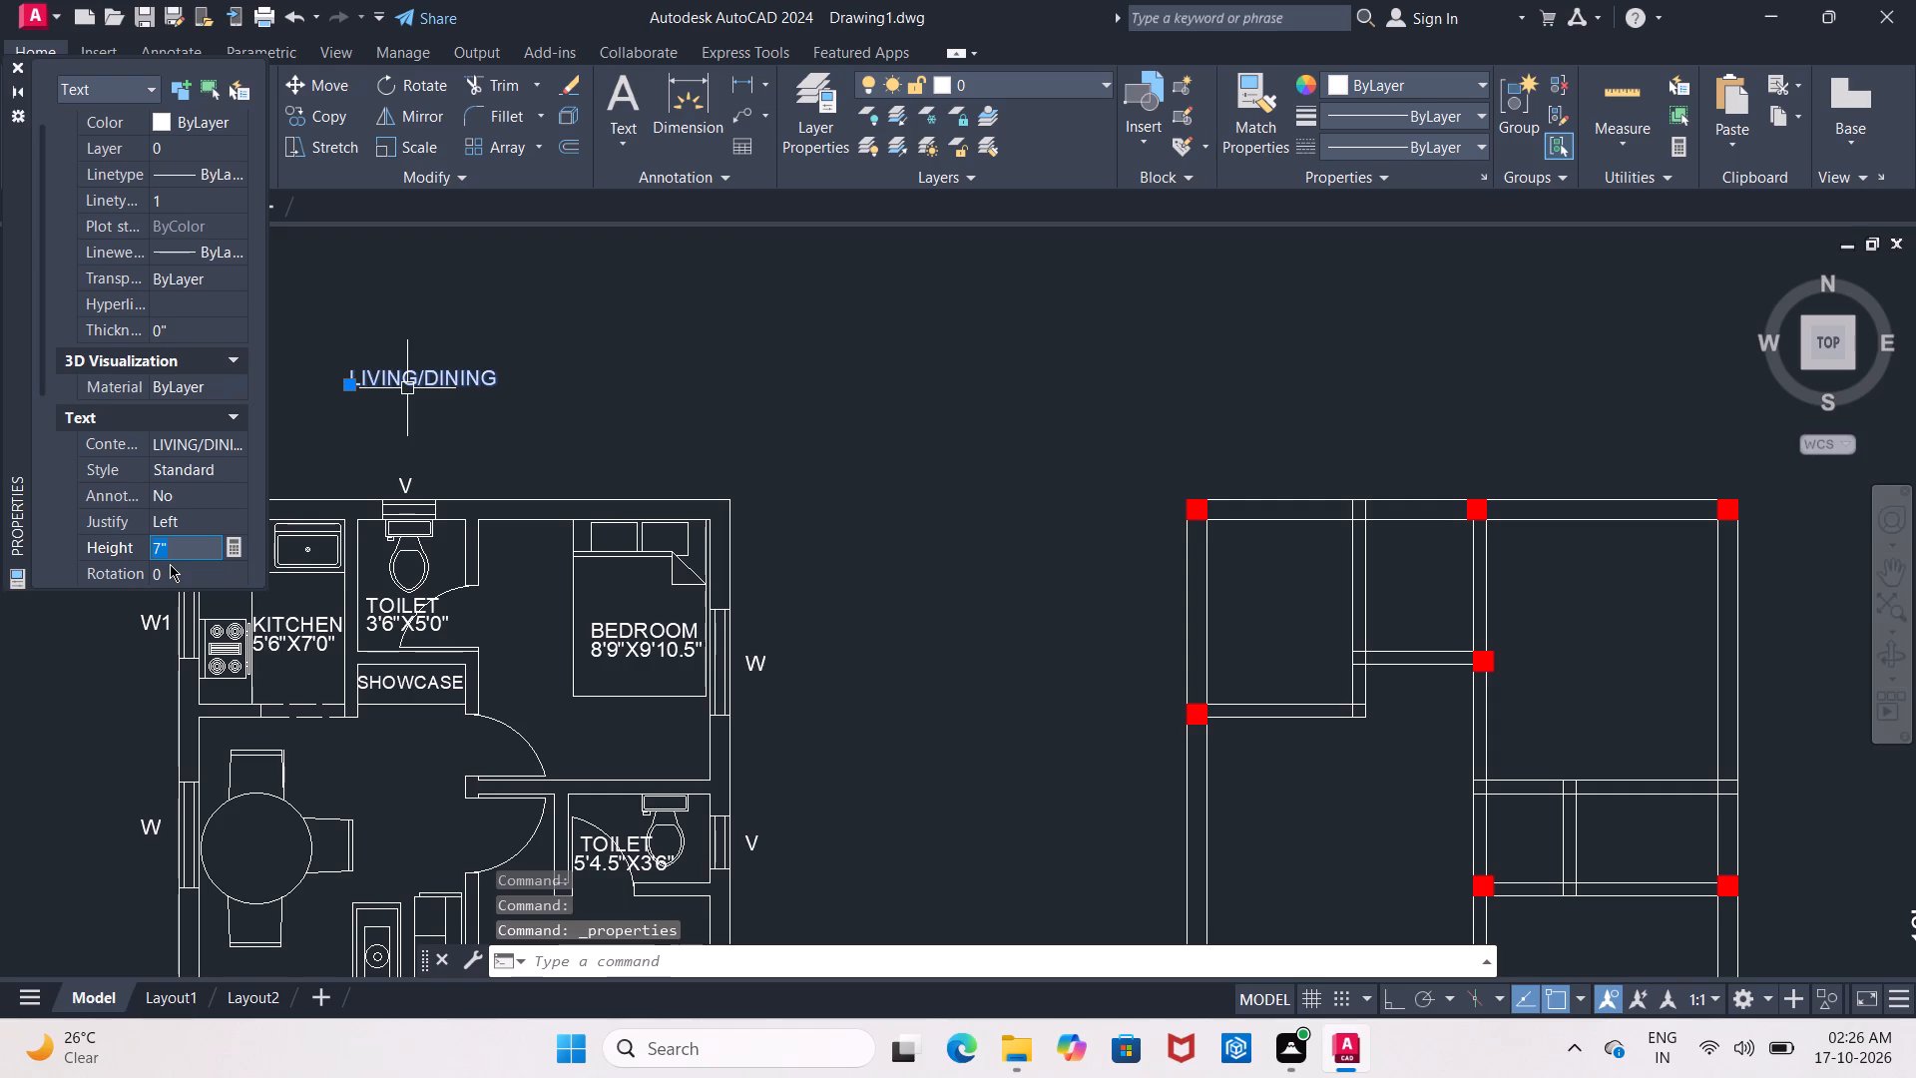
key("0")
key("1")
key("apostrophe")
key("BackSpace")
key("BackSpace")
key("BackSpace")
type("1'")
key("Return")
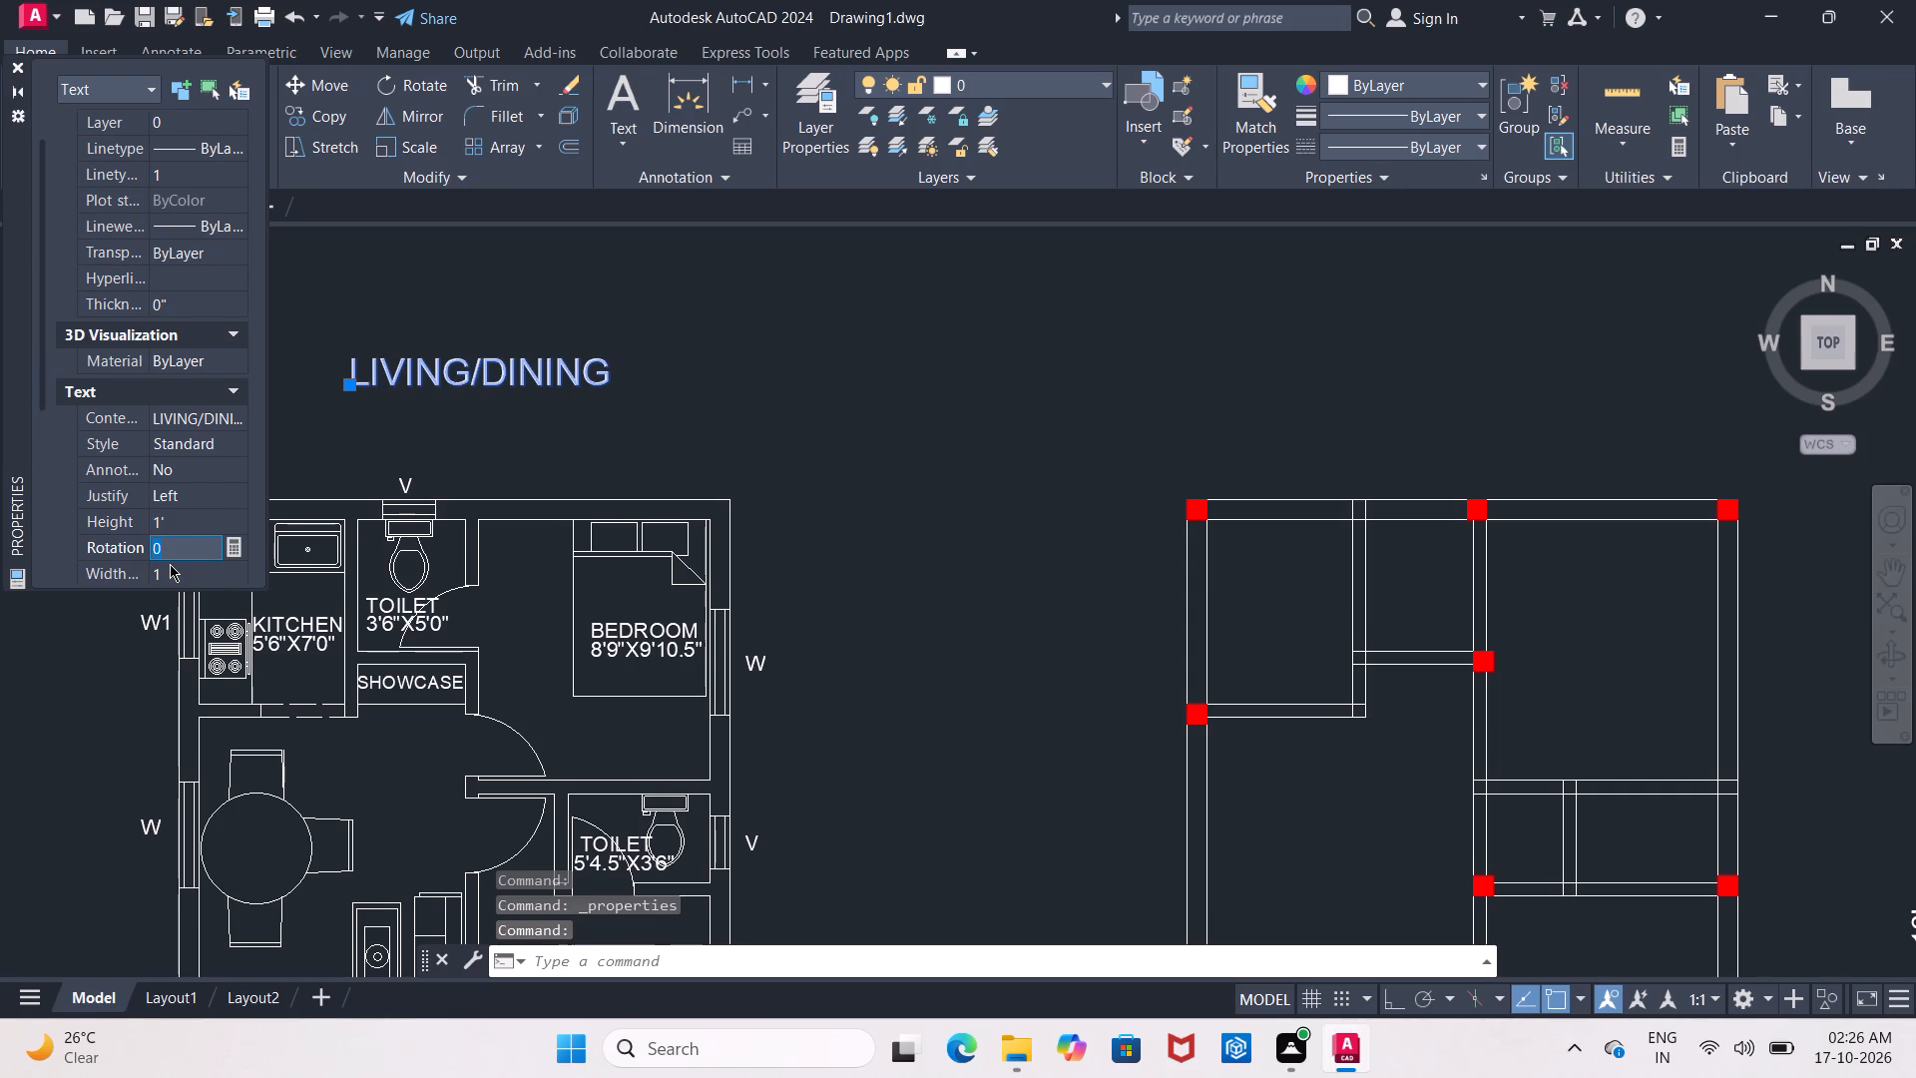
left_click(920, 501)
key("Escape")
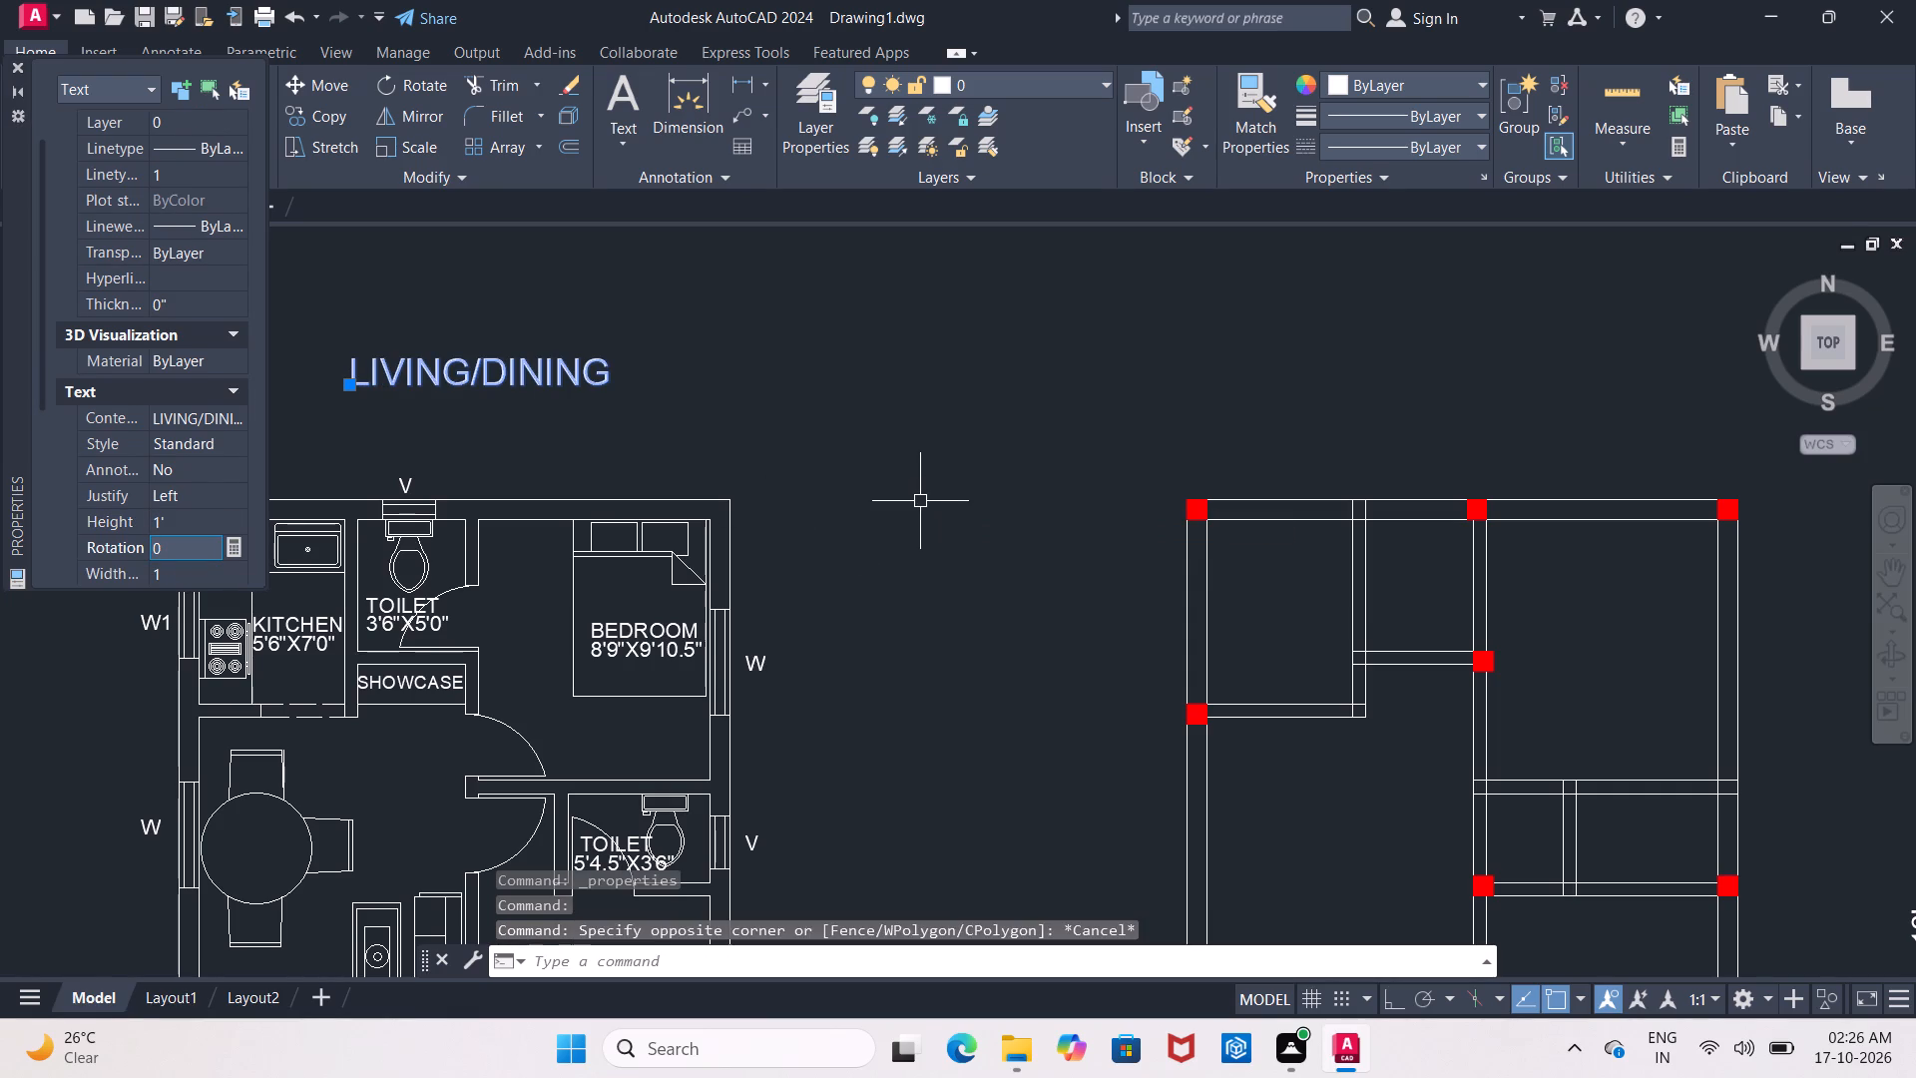
key("Escape")
key("Escape")
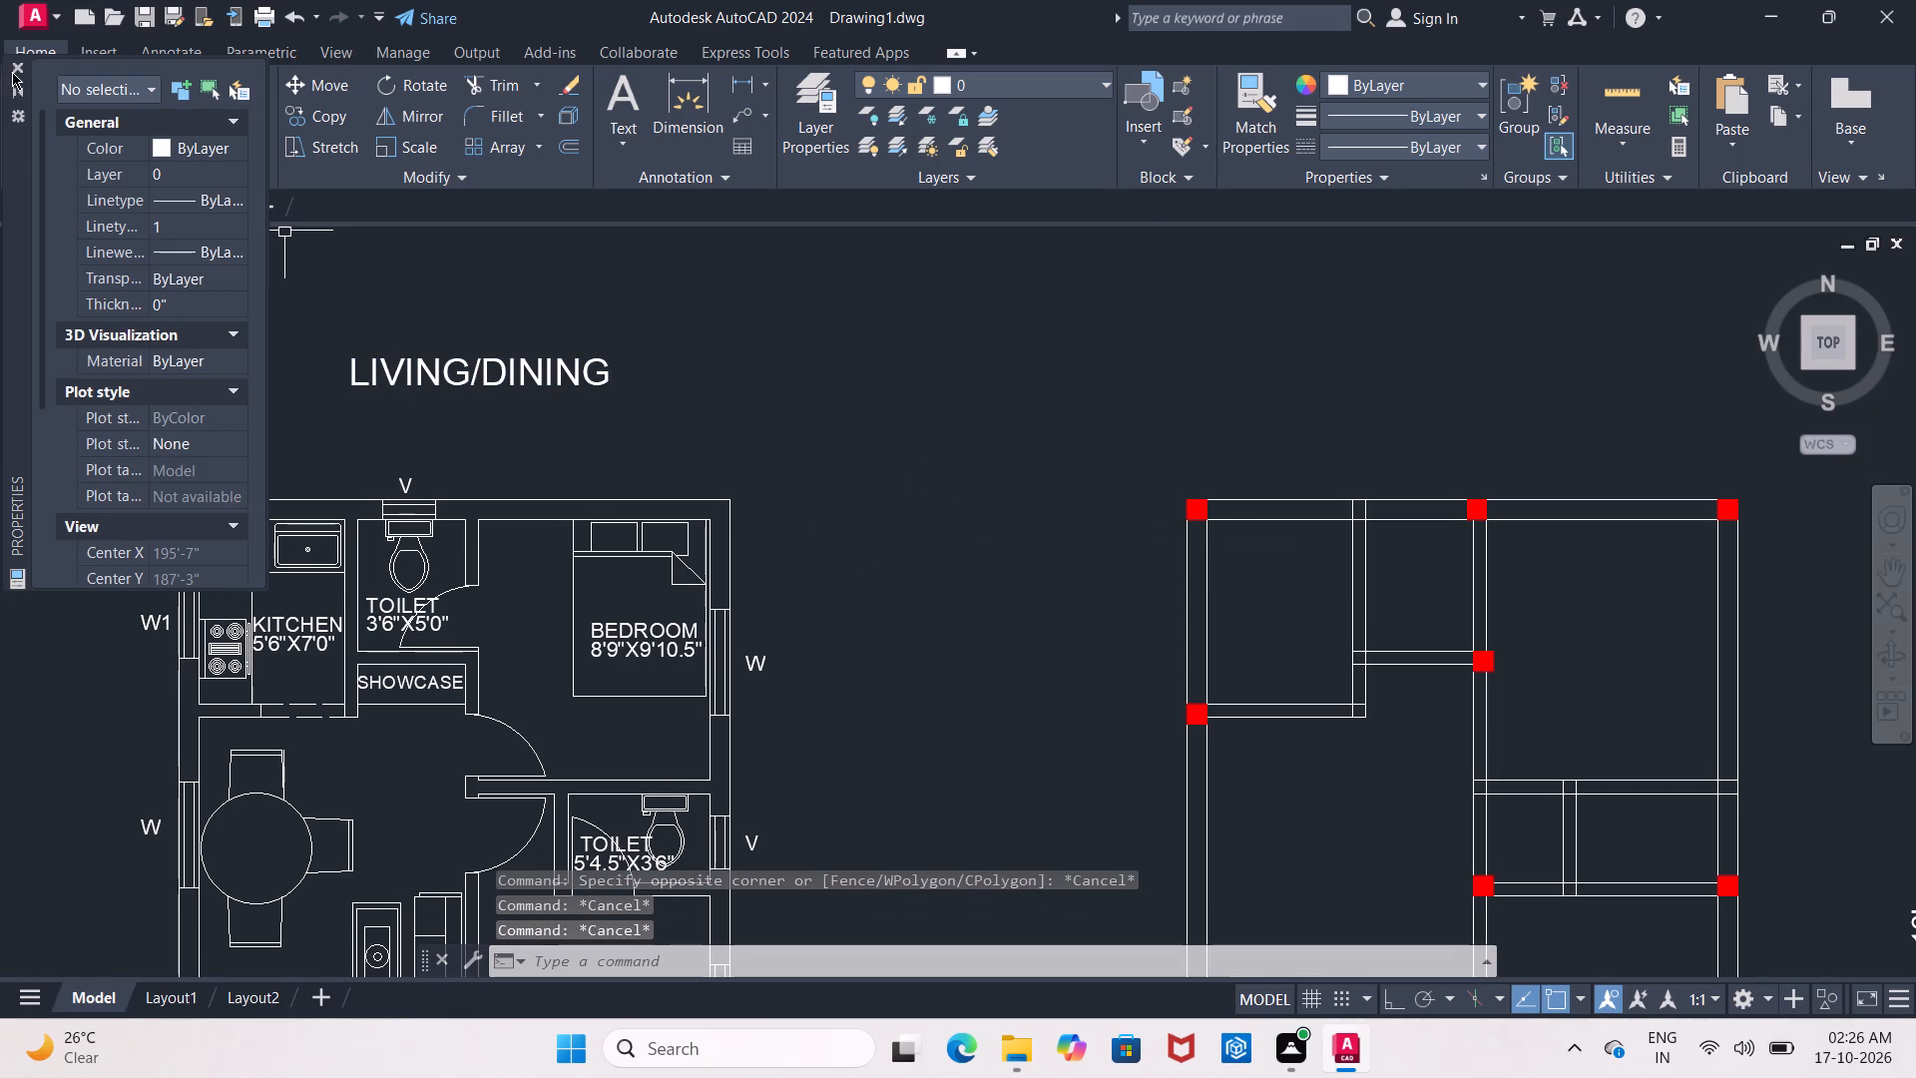
left_click(12, 72)
Replace the LIVING/DINING text above the floor plan with PLAN.
left_click(416, 382)
left_click(433, 371)
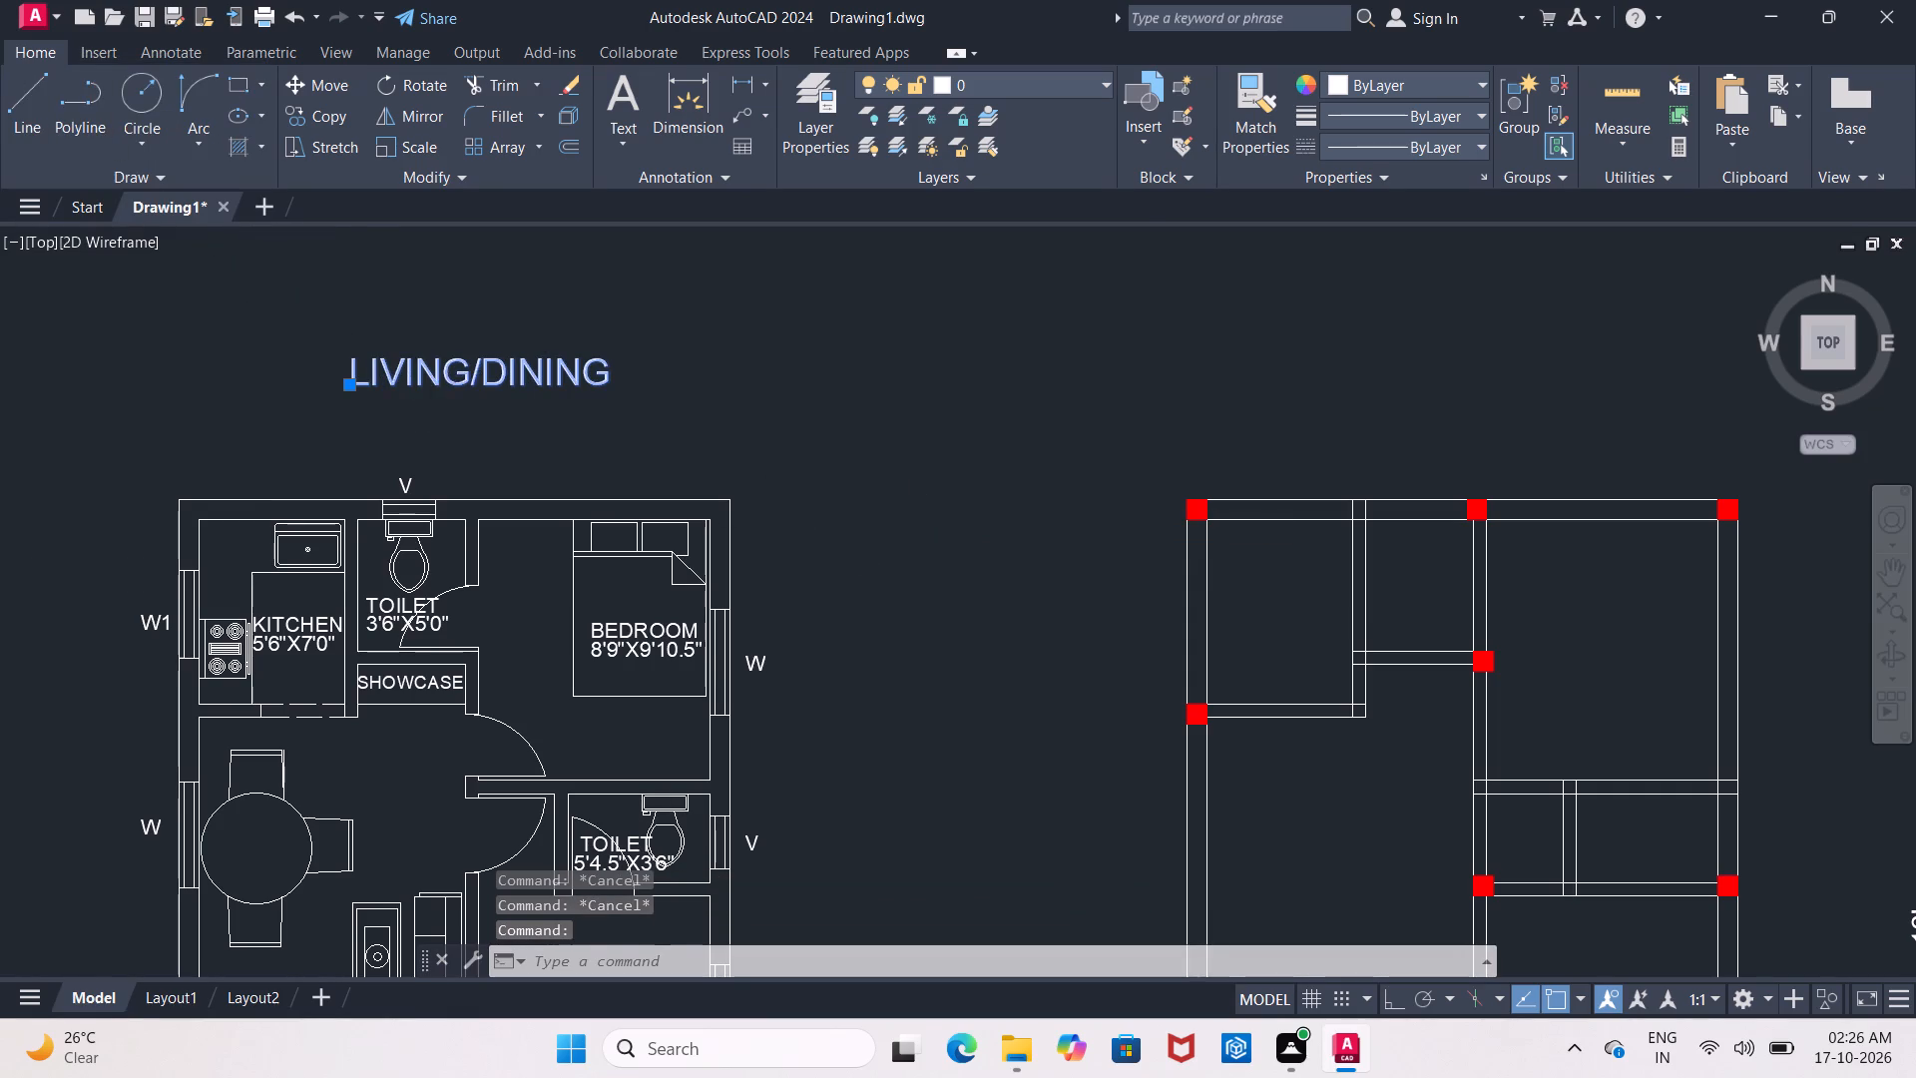
left_click(489, 384)
right_click(492, 384)
left_click(553, 421)
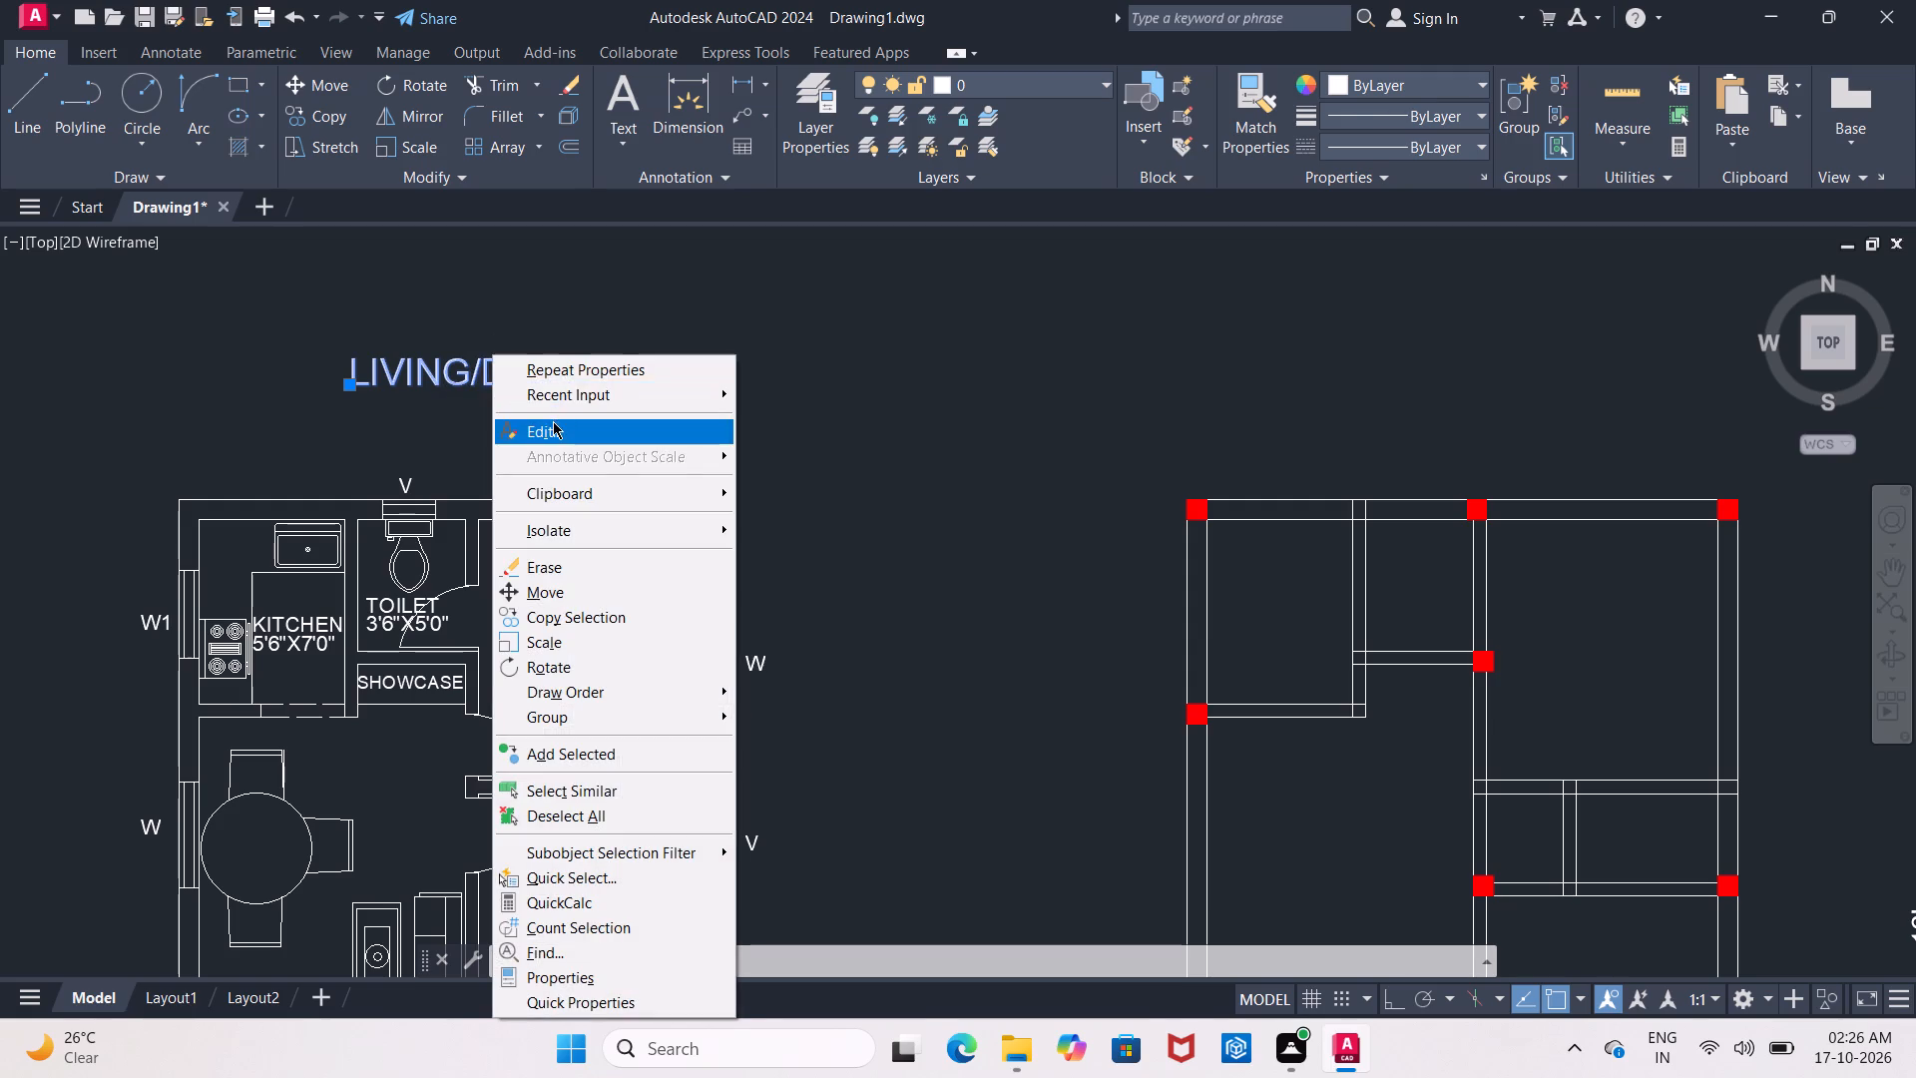
left_click(575, 375)
left_click(601, 378)
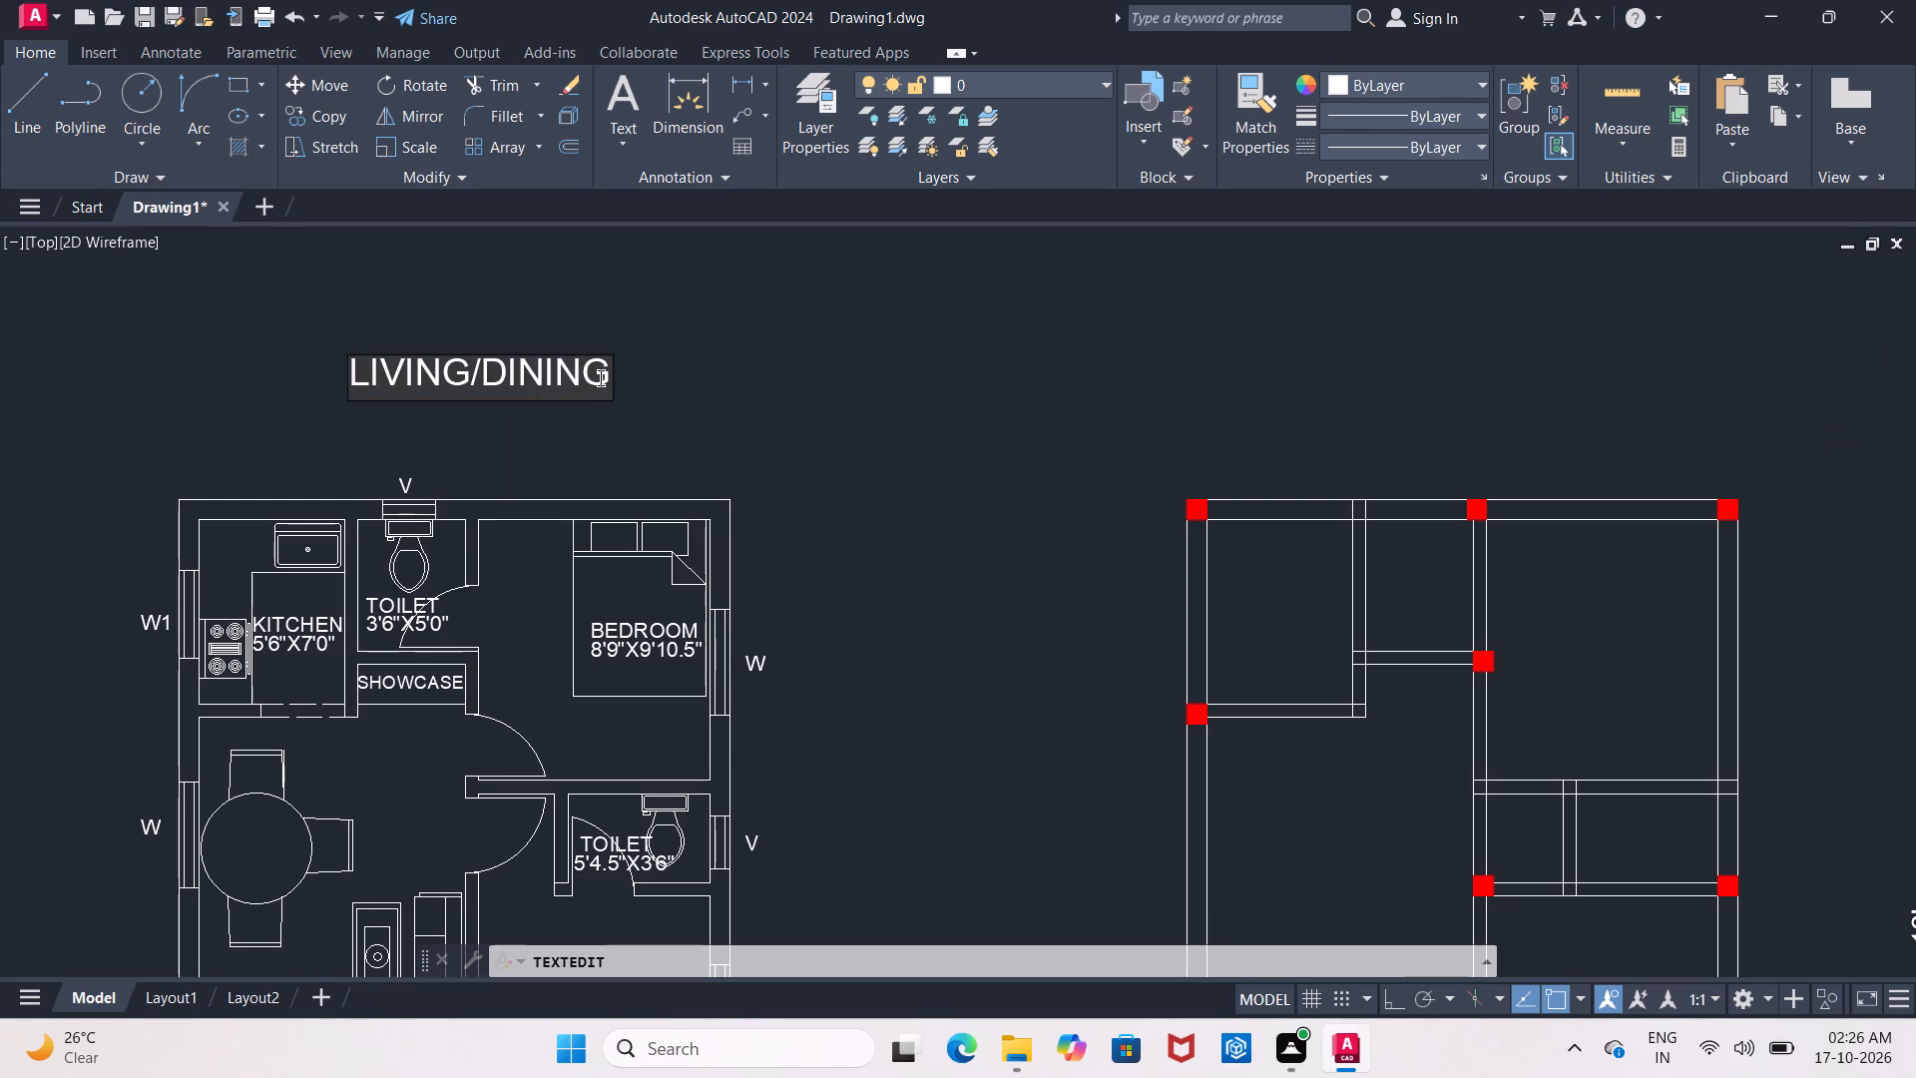
key("BackSpace")
key("BackSpace")
key("BackSpace")
key("BackSpace")
key("BackSpace")
key("BackSpace")
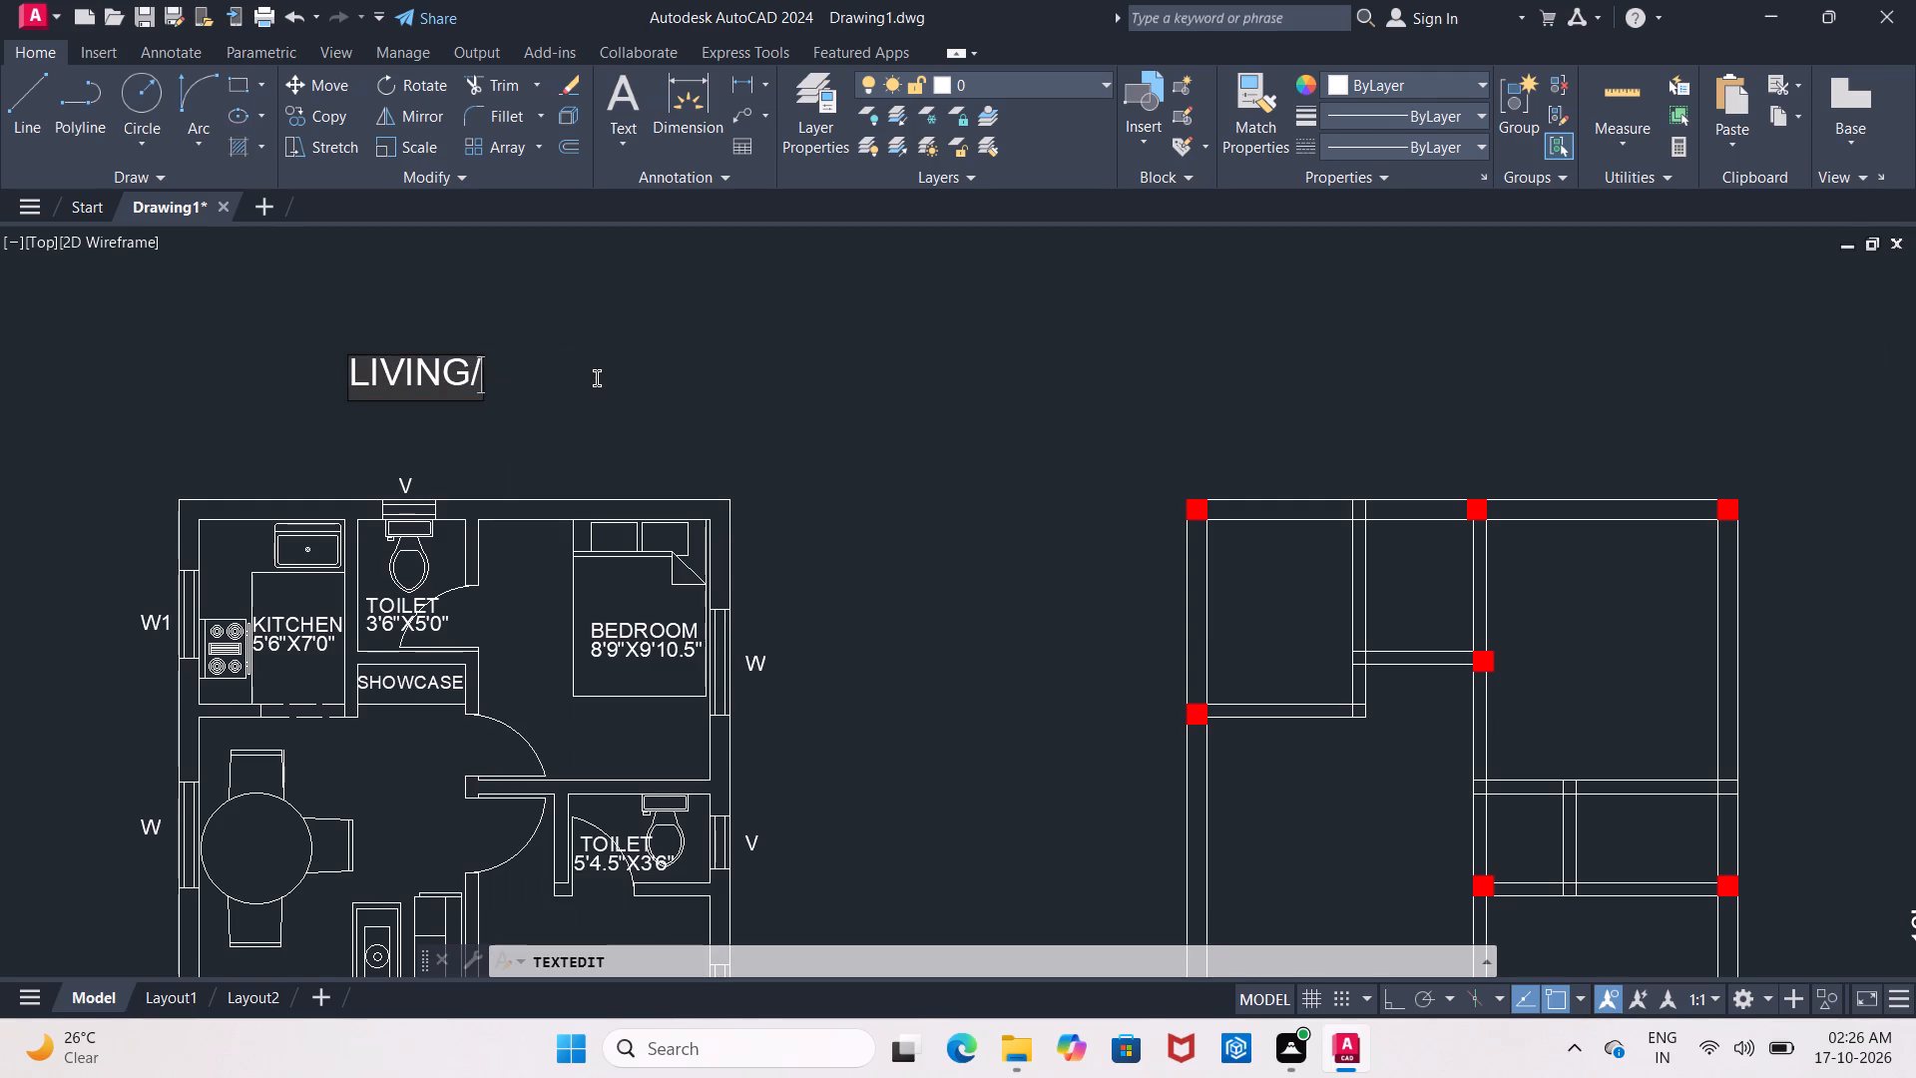
key("BackSpace")
key("BackSpace")
key("BackSpace")
key("BackSpace")
key("BackSpace")
key("BackSpace")
key("BackSpace")
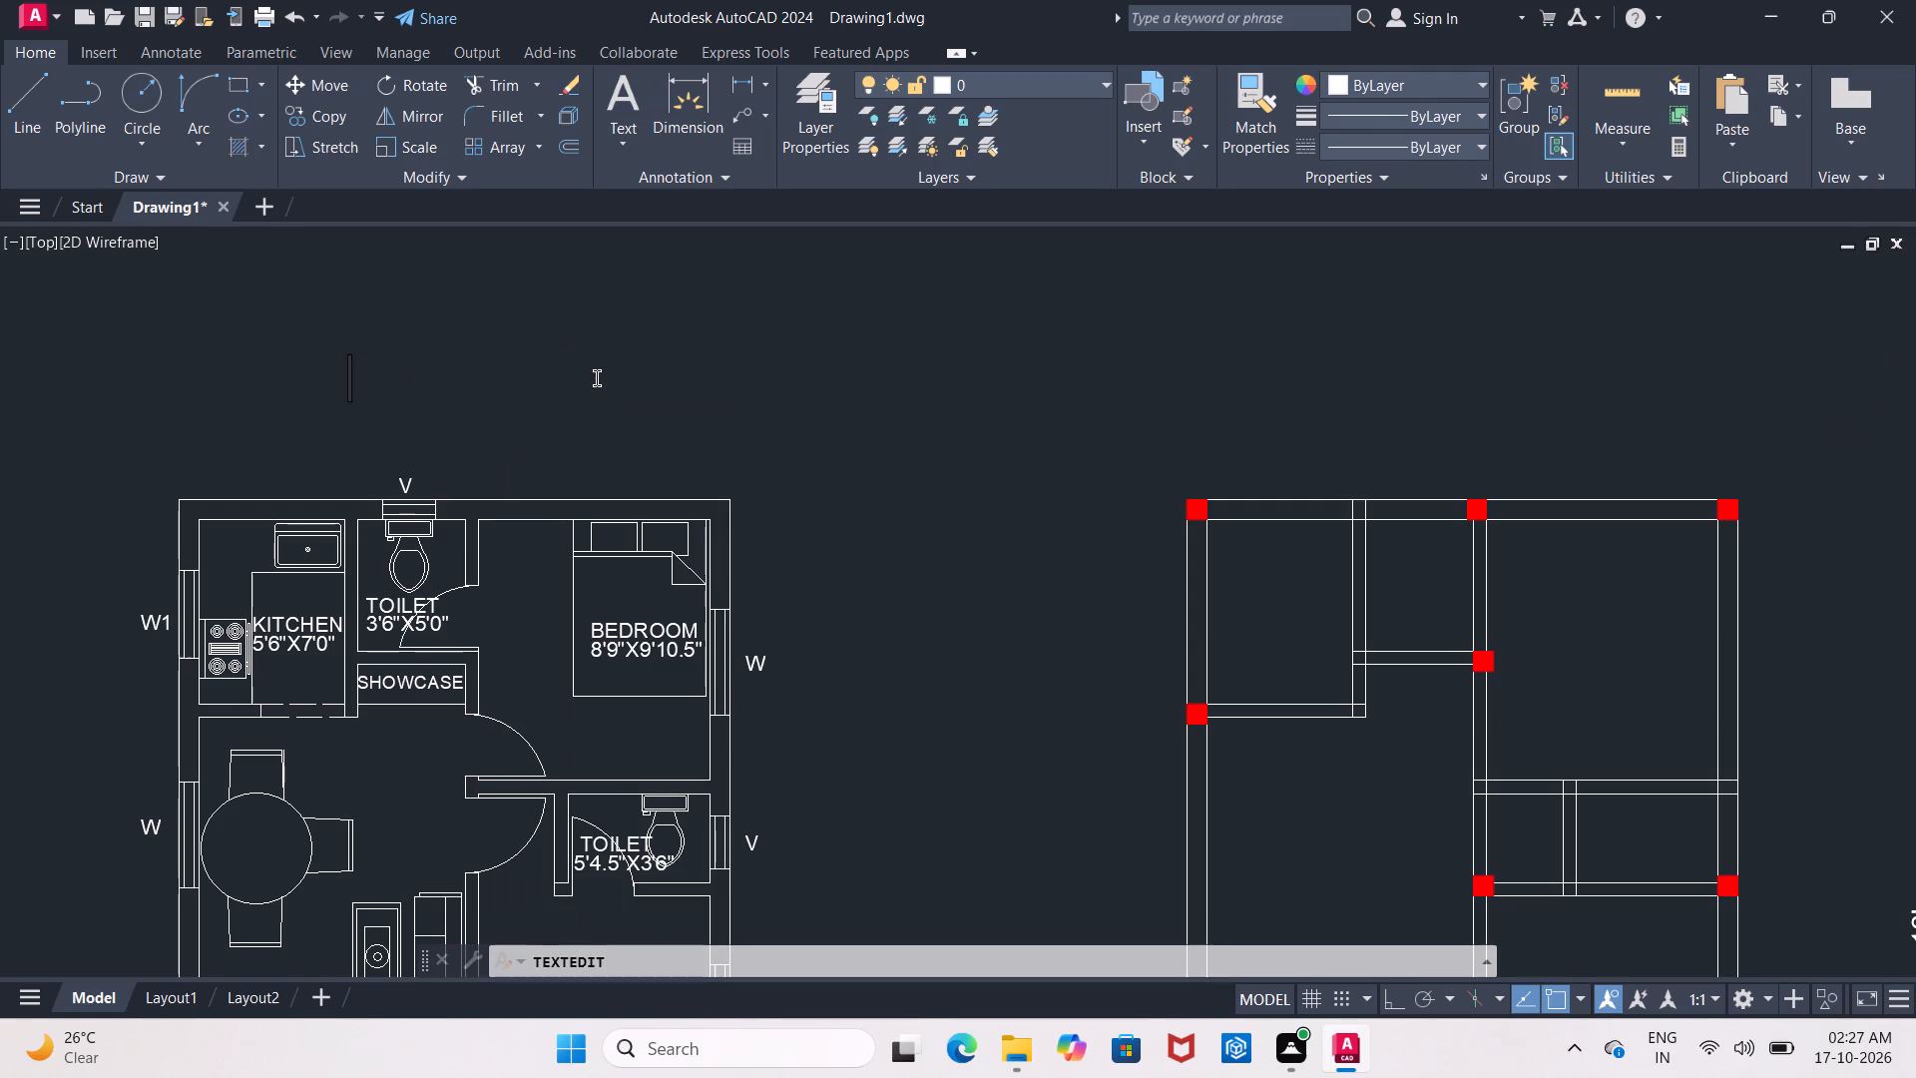
type("PLAN")
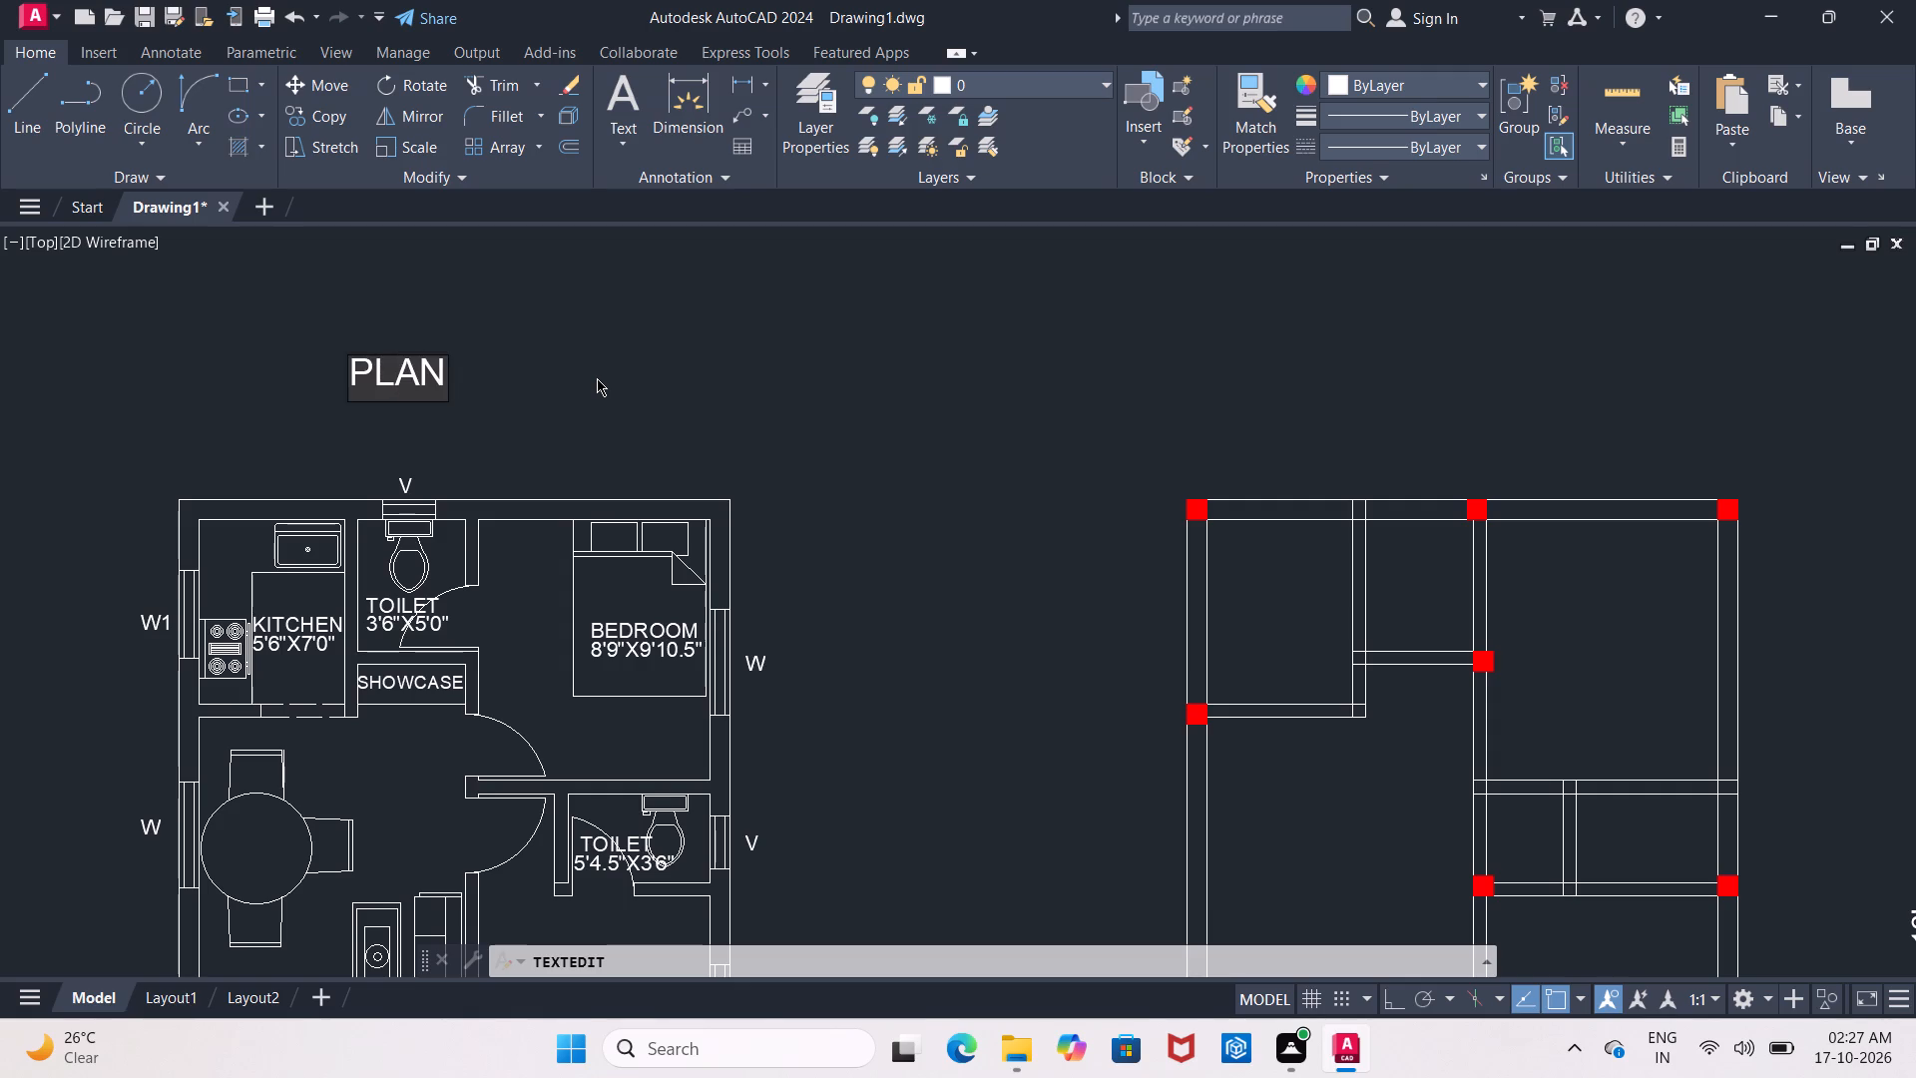
left_click(616, 407)
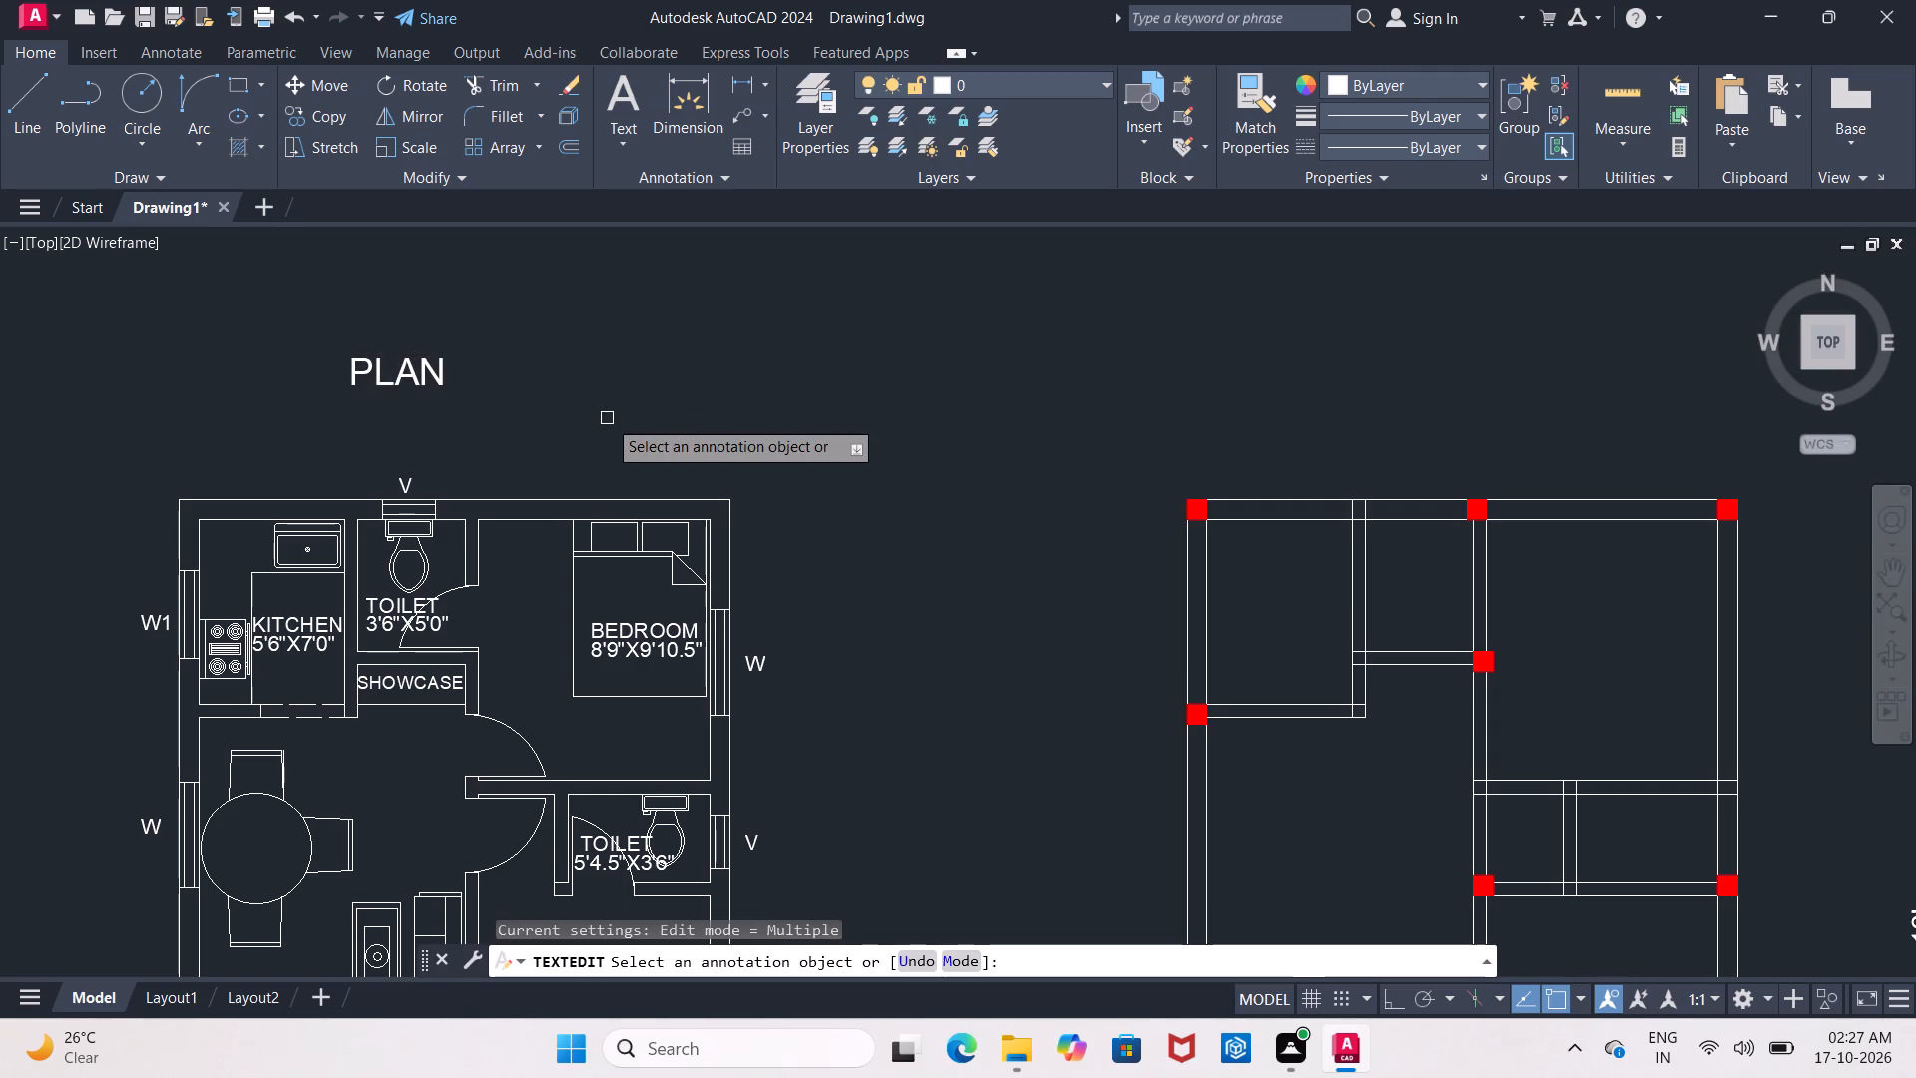
key("Escape")
Move the PLAN title about 1'-11" to the right above the furnished floor plan.
left_click(420, 369)
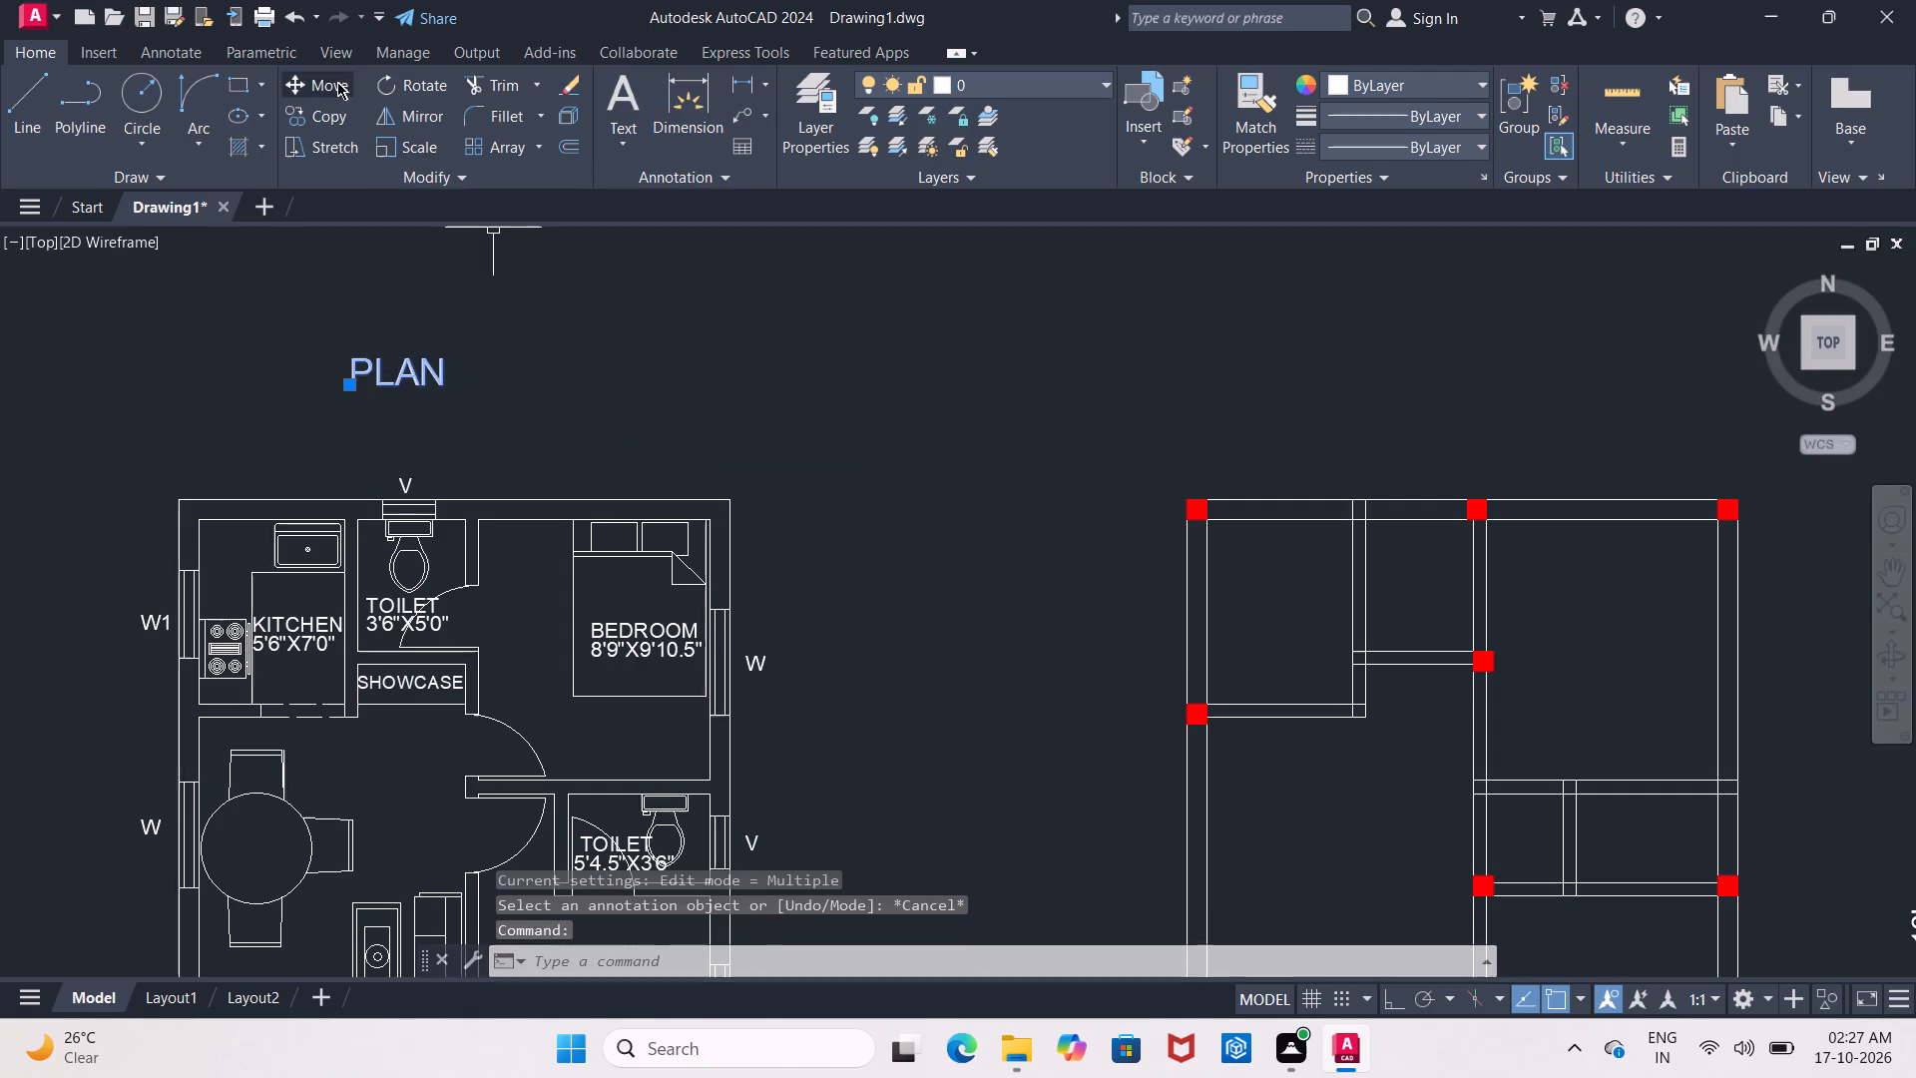
left_click(337, 82)
left_click(395, 380)
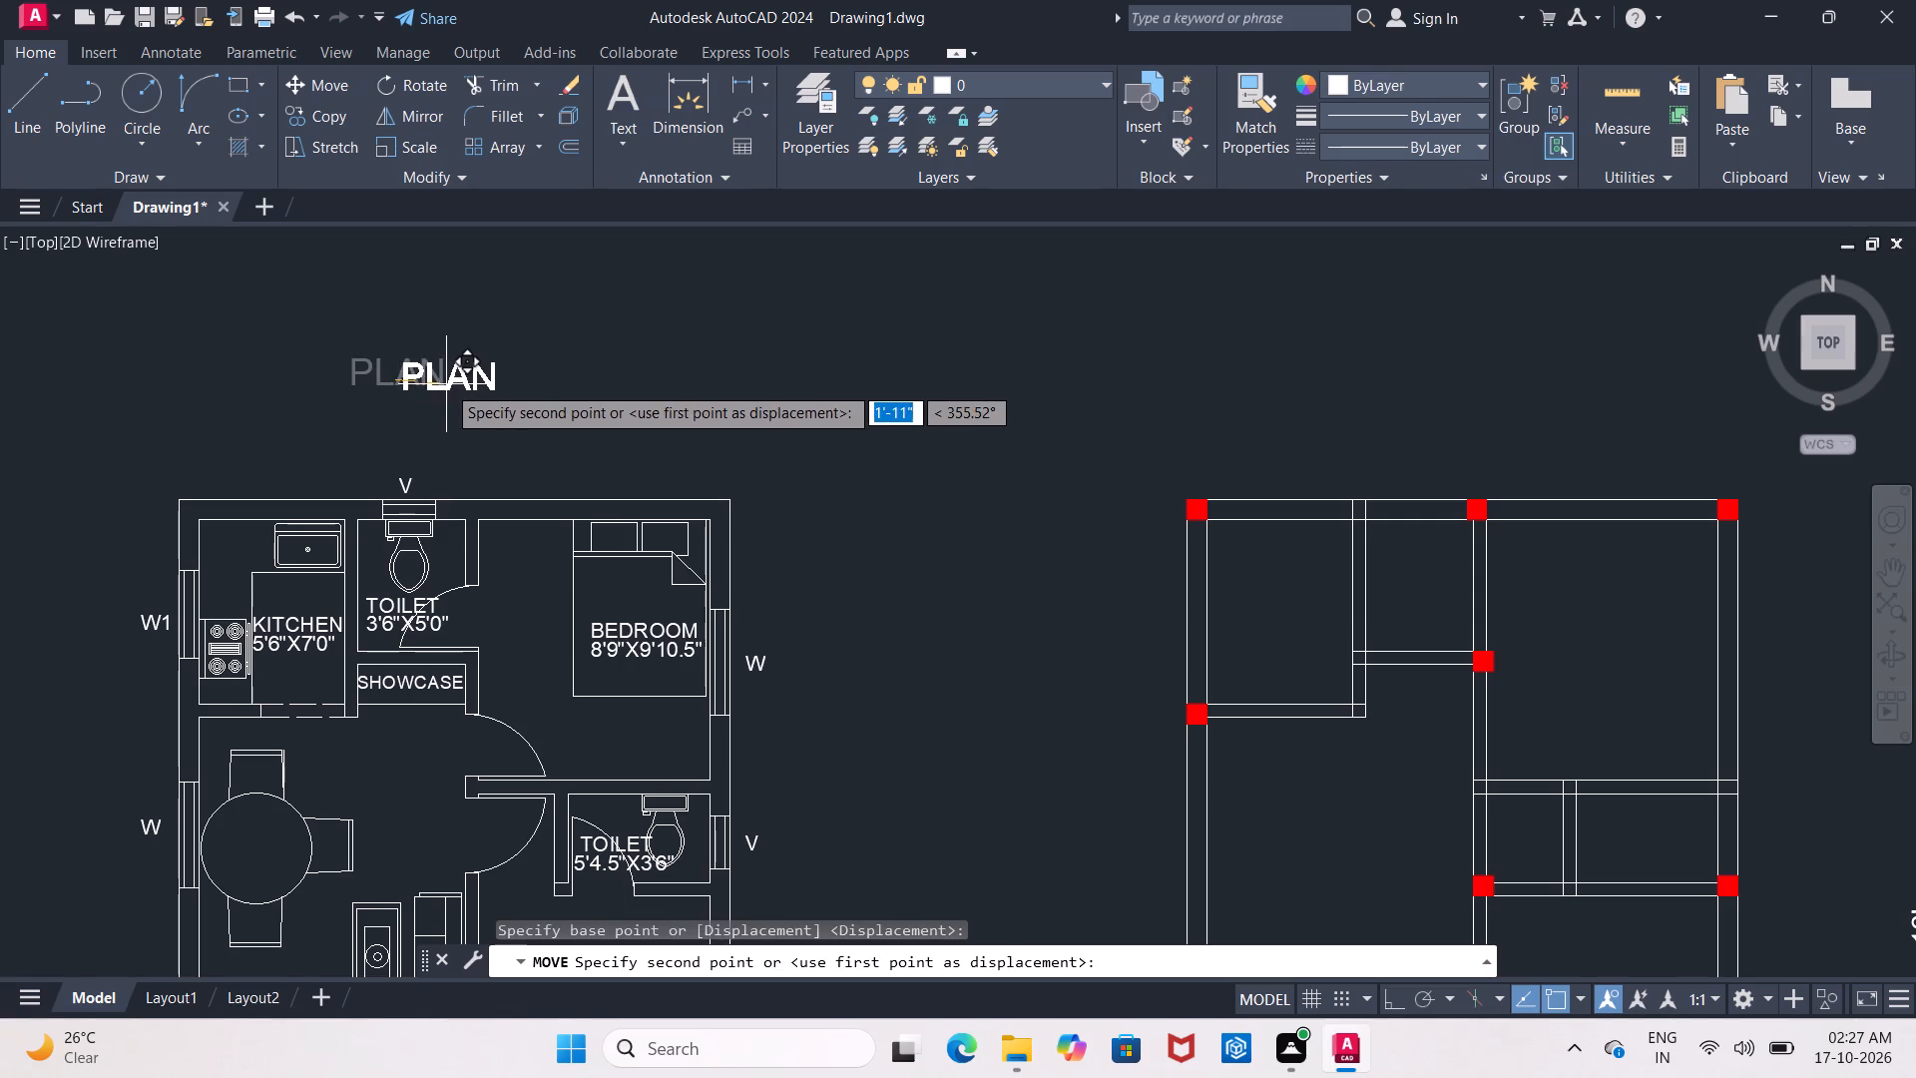
left_click(446, 384)
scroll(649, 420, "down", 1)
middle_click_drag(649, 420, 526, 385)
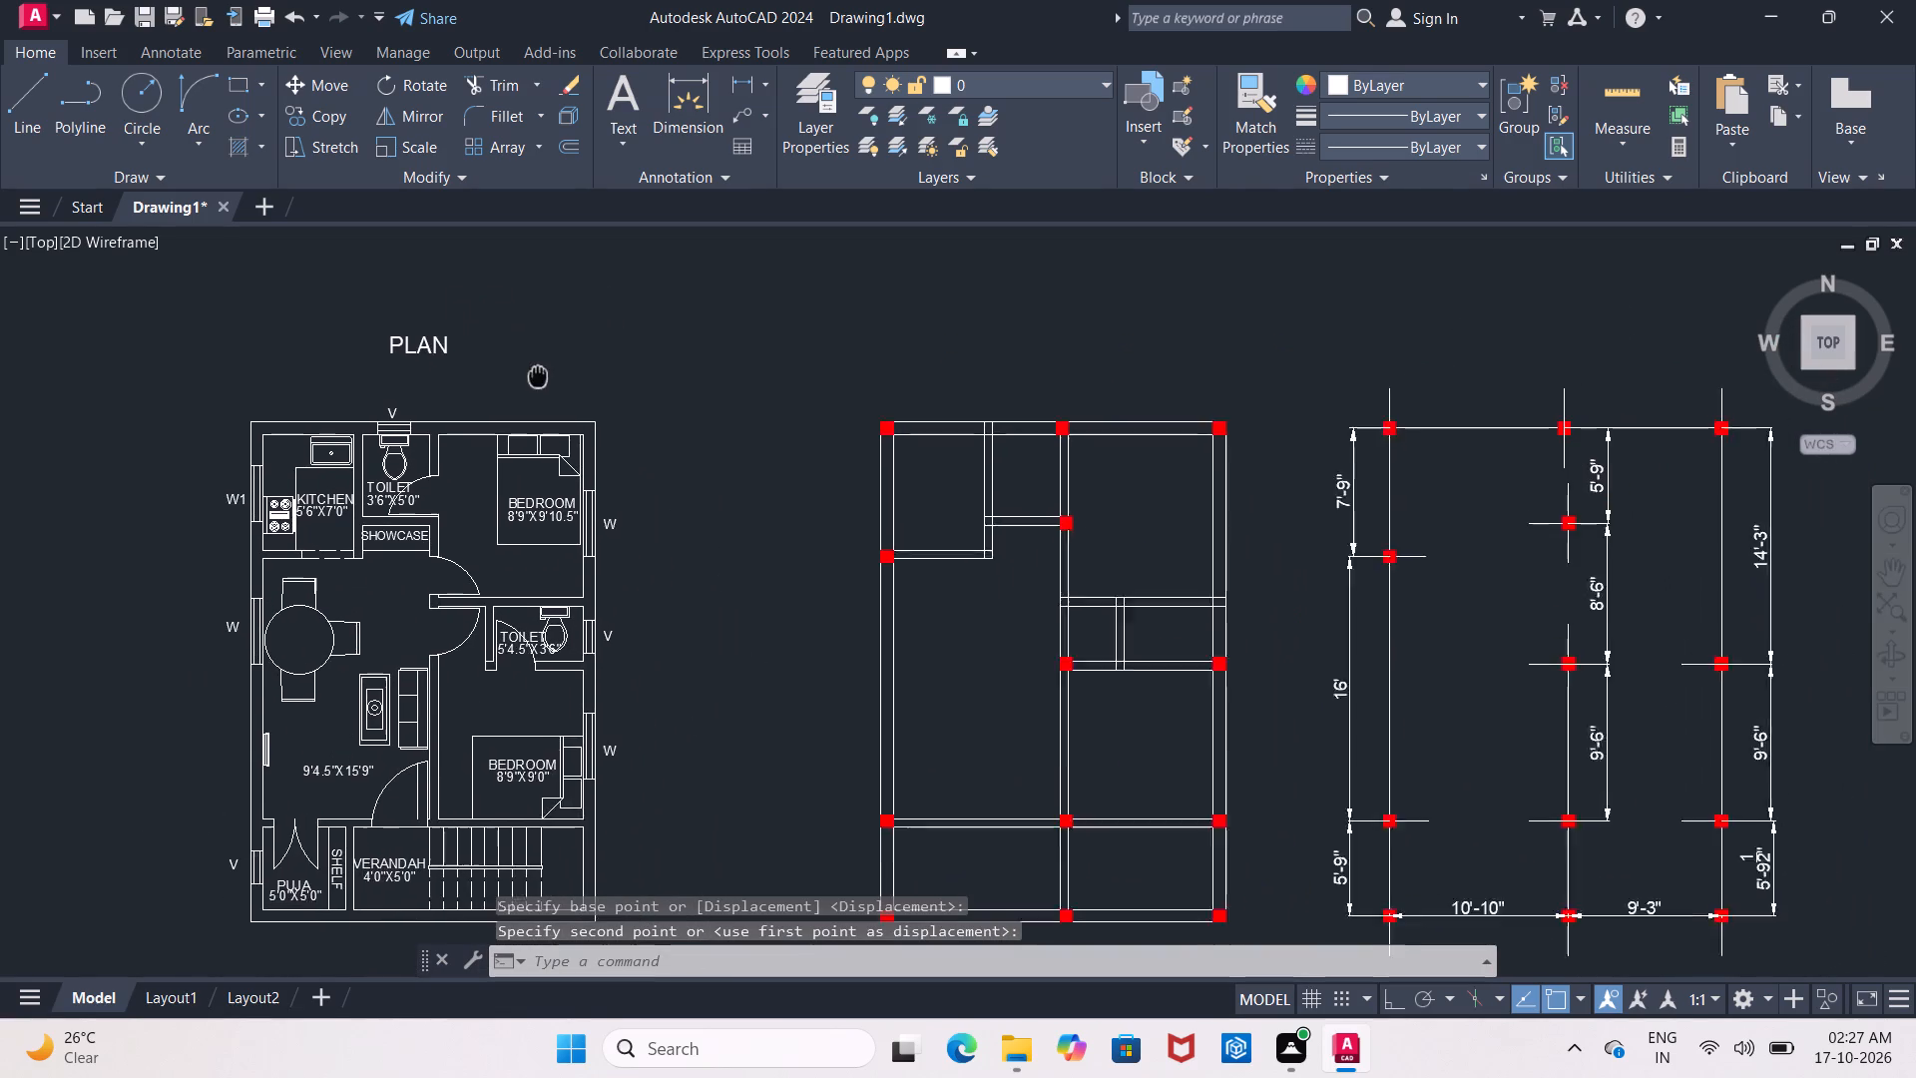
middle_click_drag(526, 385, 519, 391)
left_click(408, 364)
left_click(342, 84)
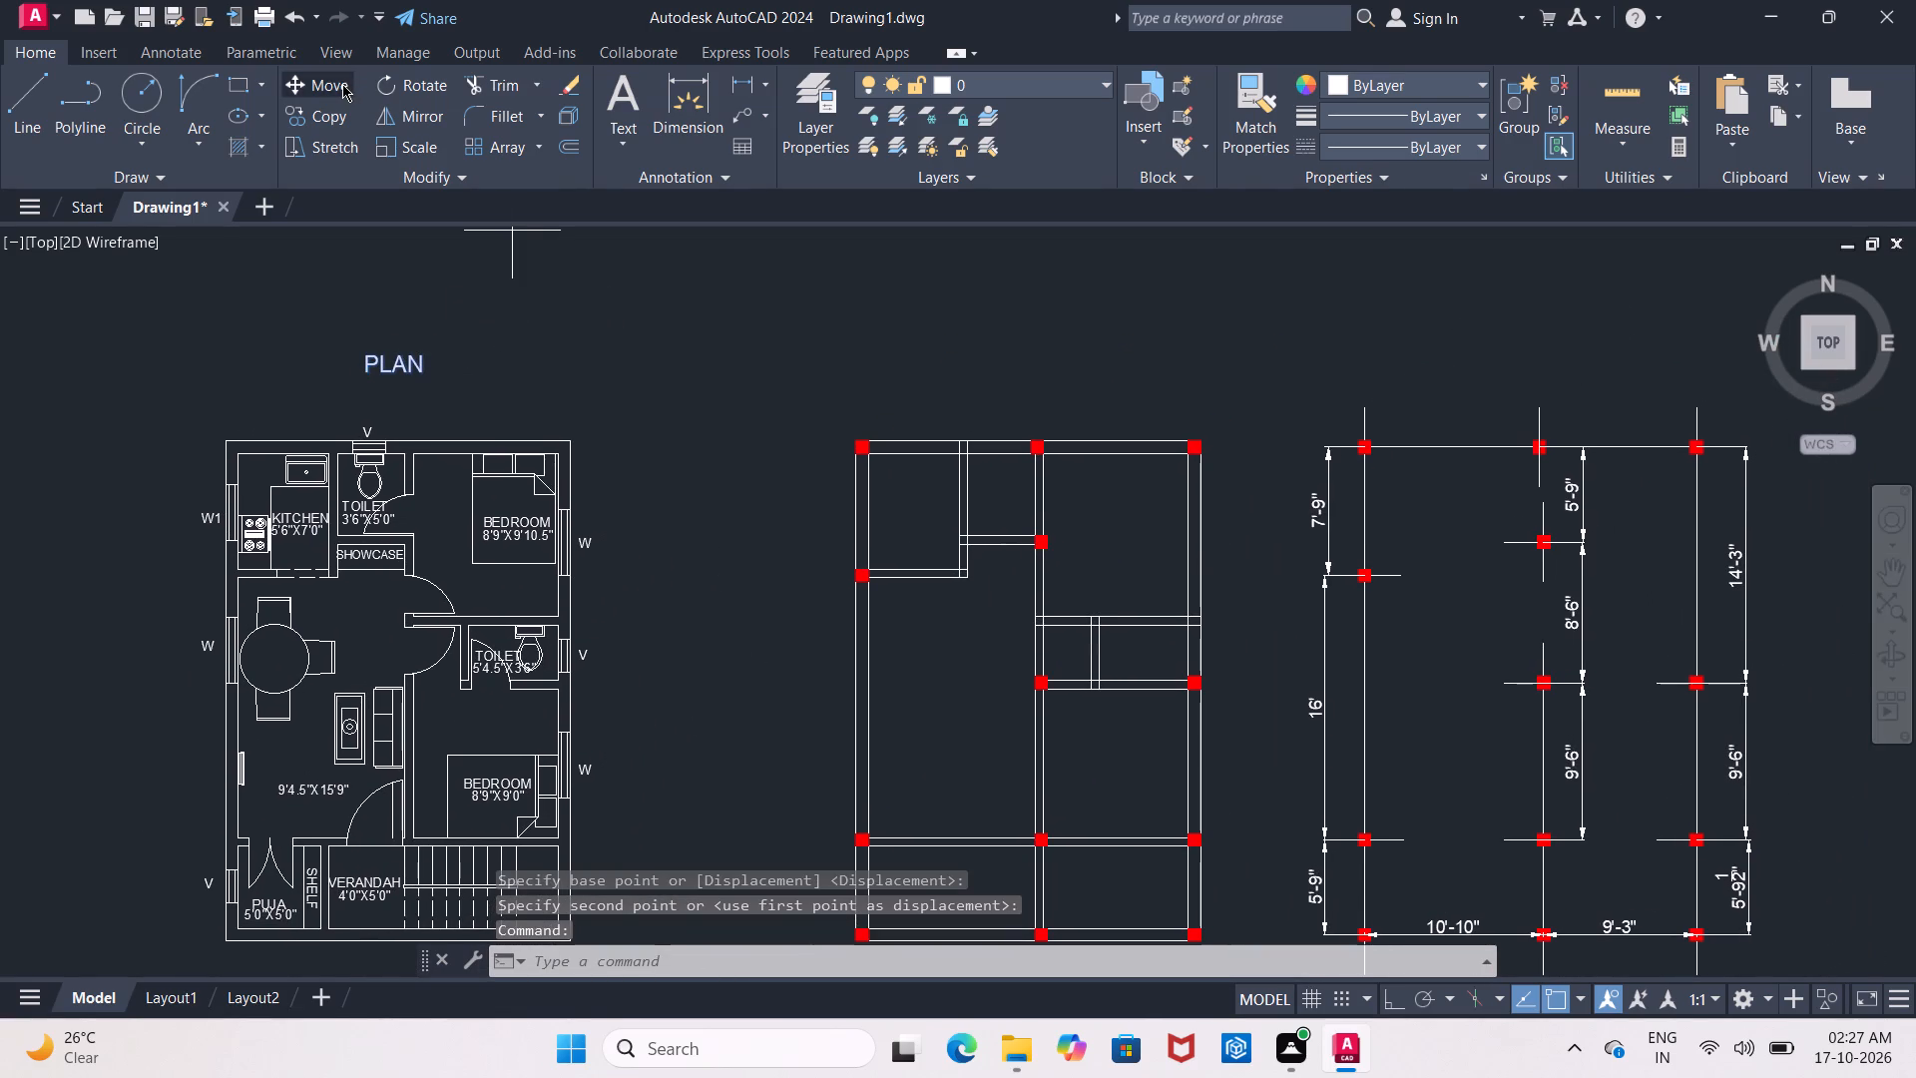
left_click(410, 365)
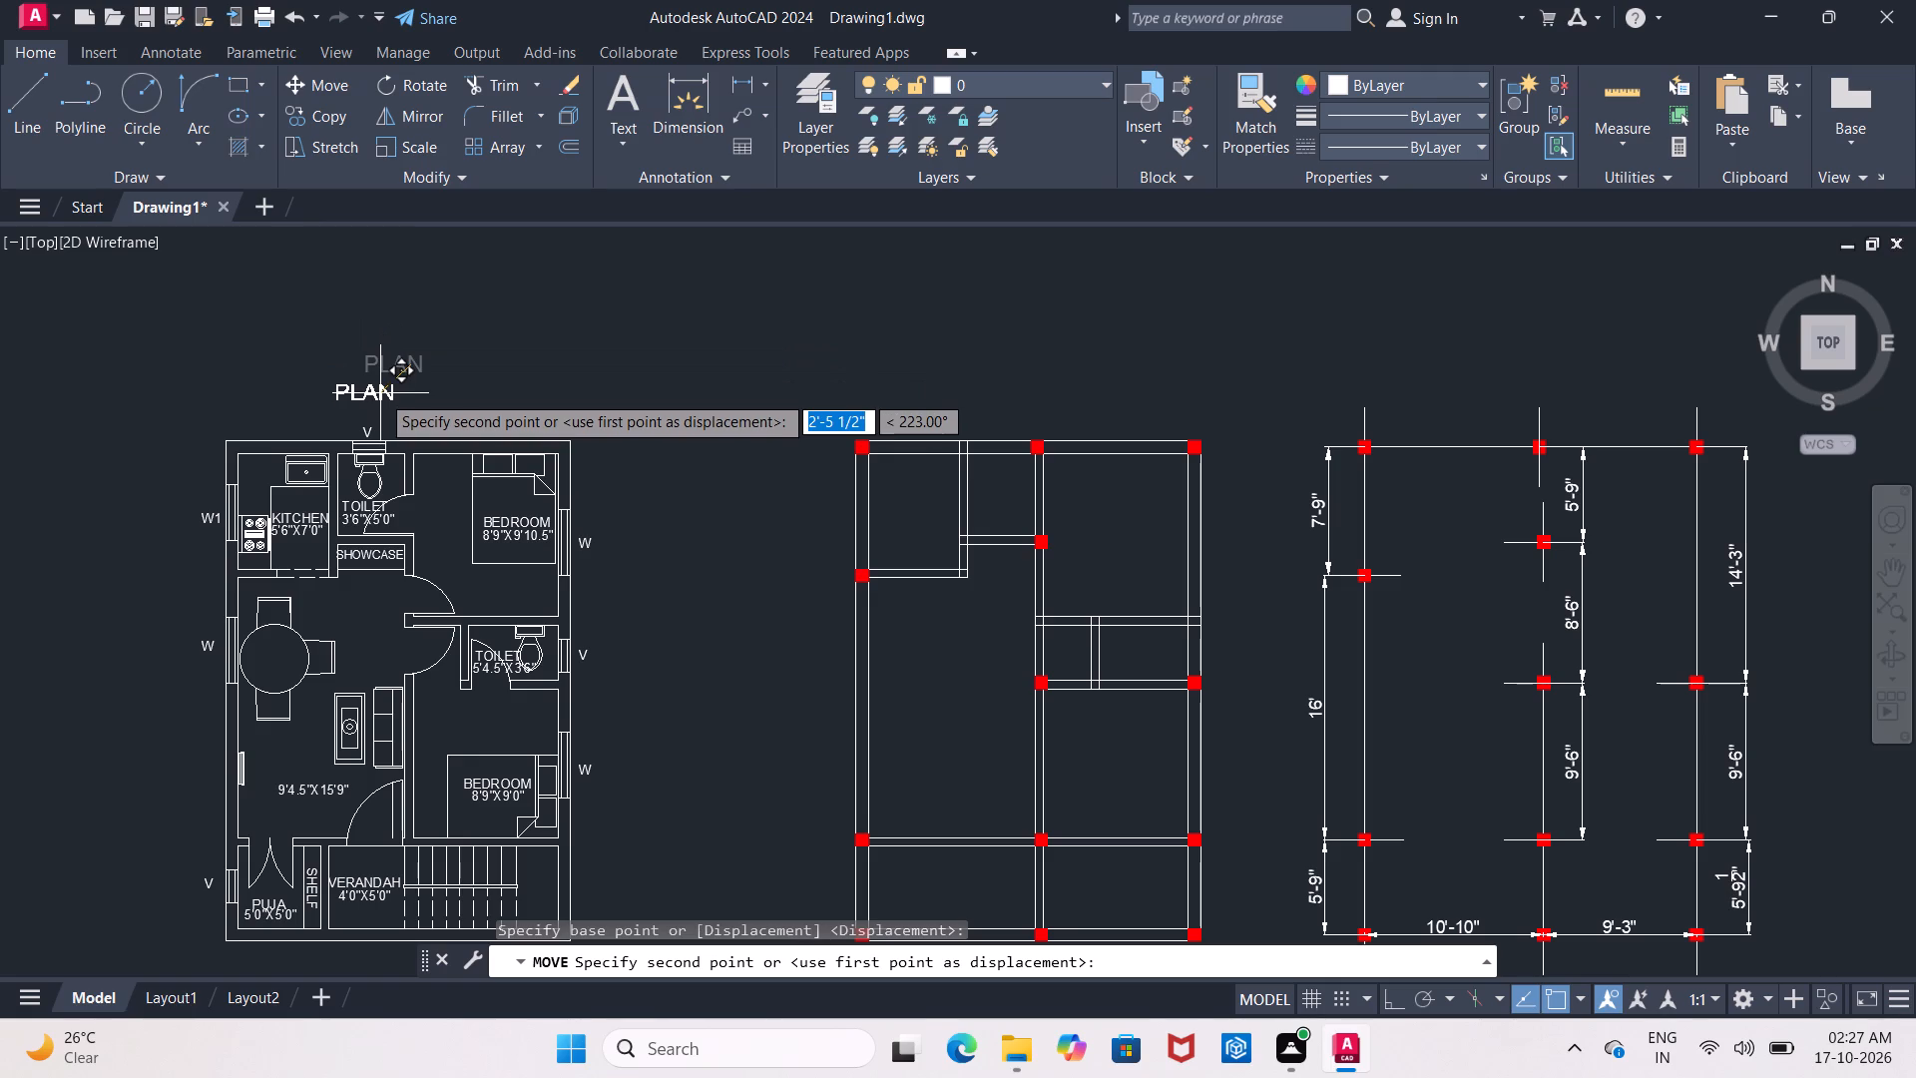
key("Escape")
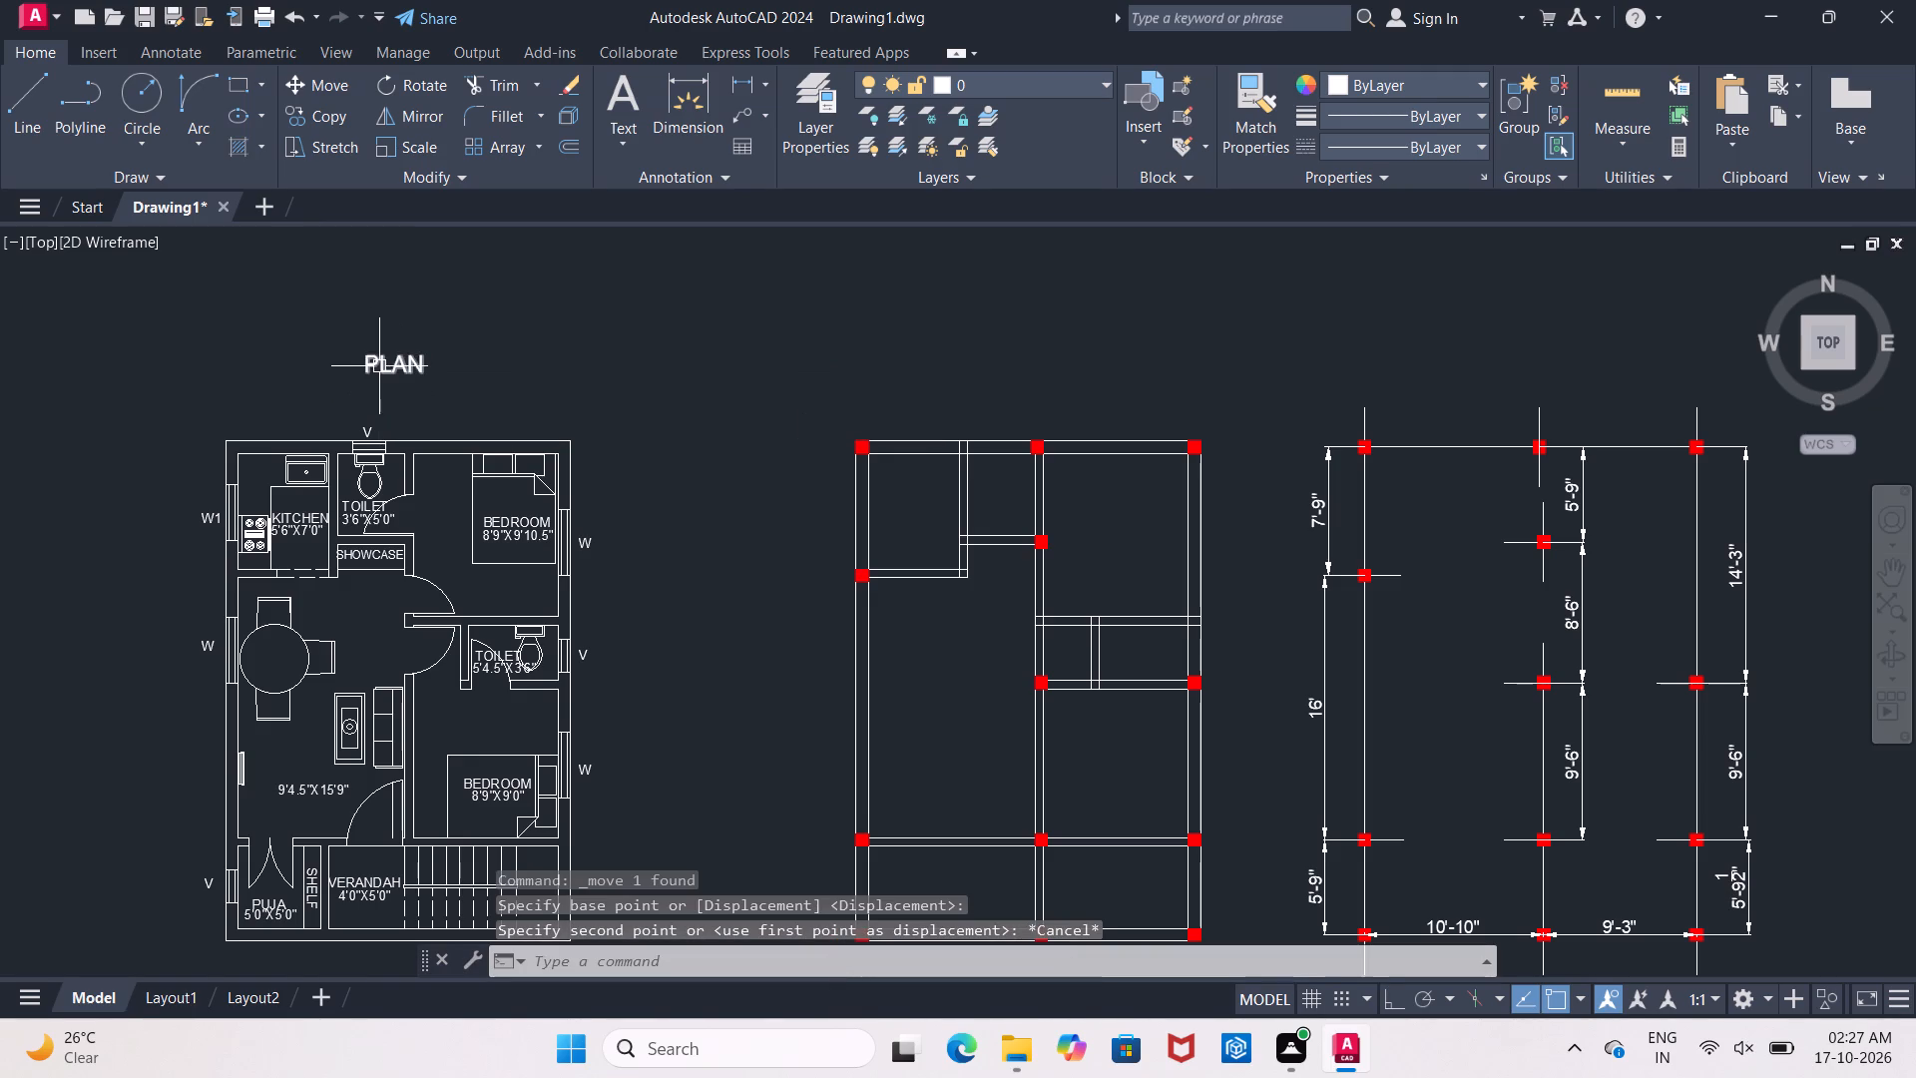
Copy the PLAN title horizontally with Ortho on, about 32'-5" to above the beam layout and about 60'-9" to above the column layout.
left_click(381, 366)
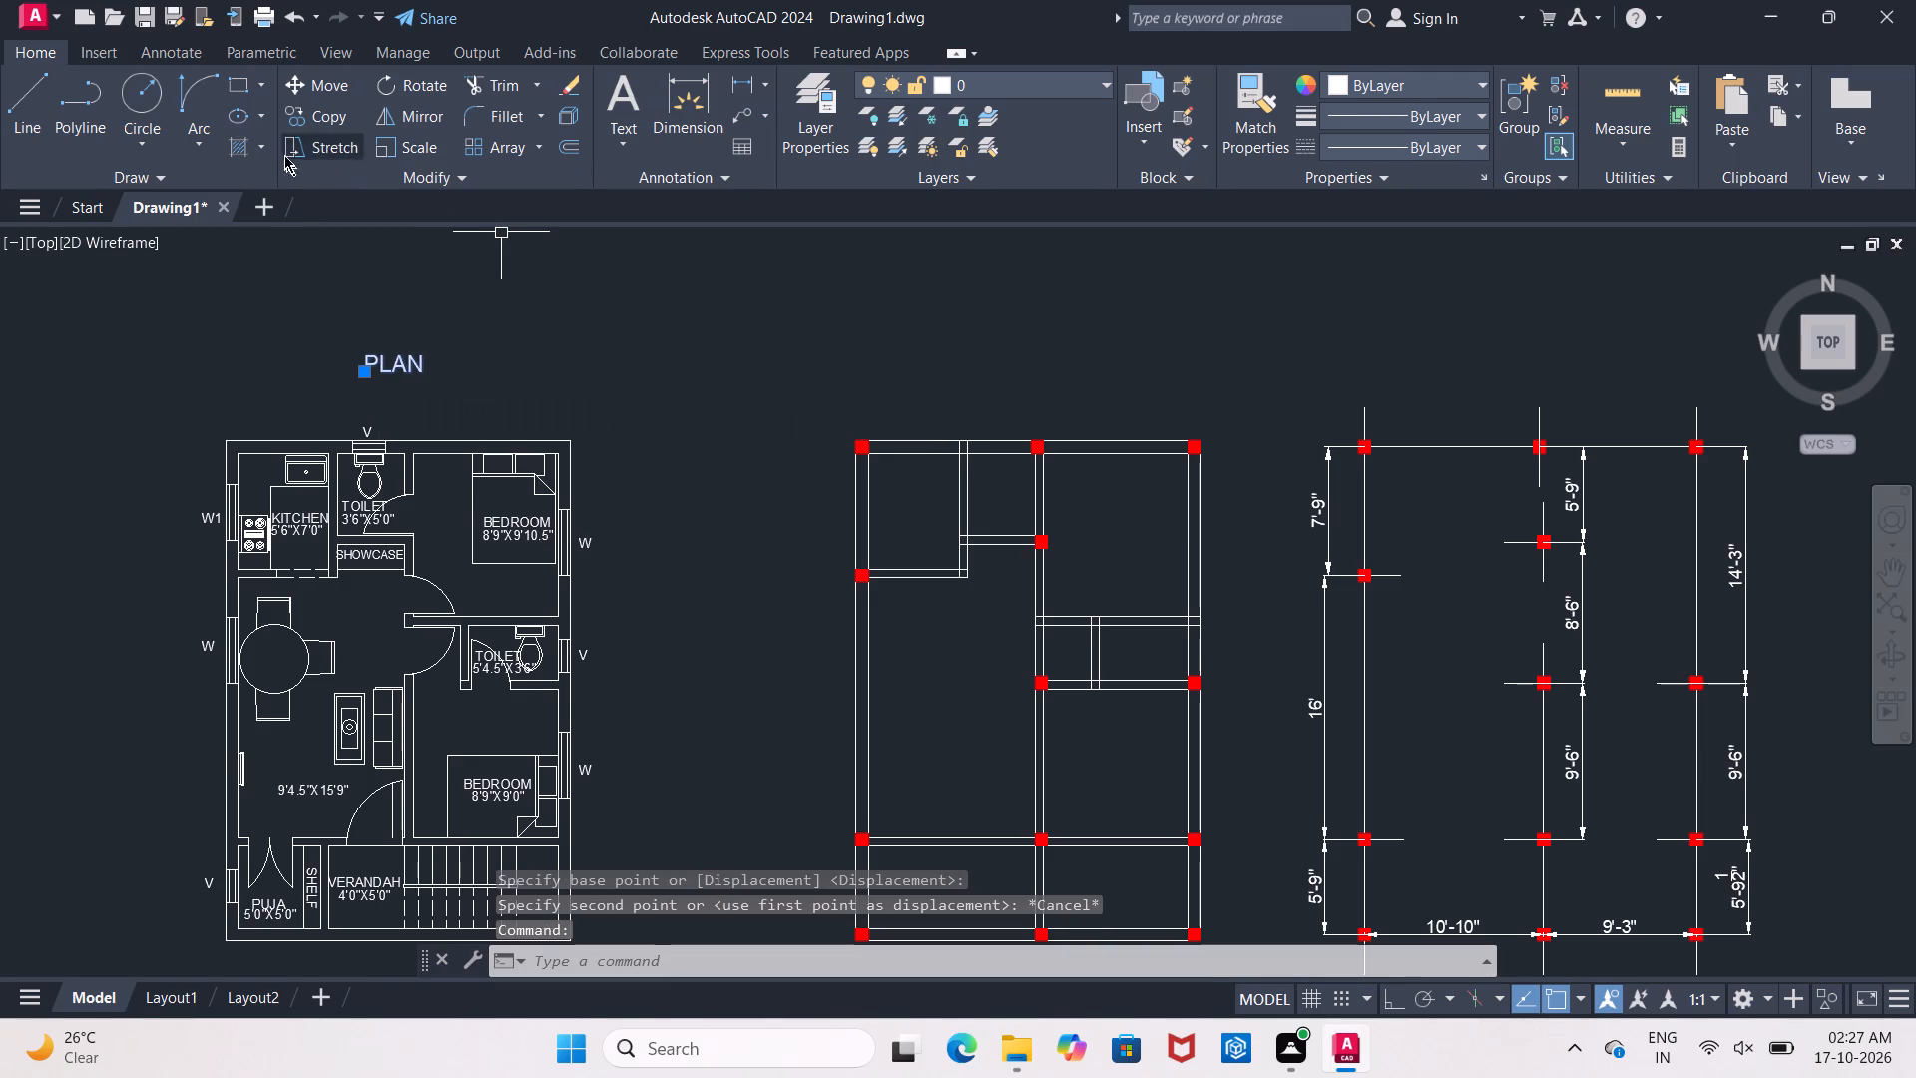
left_click(314, 123)
left_click(397, 369)
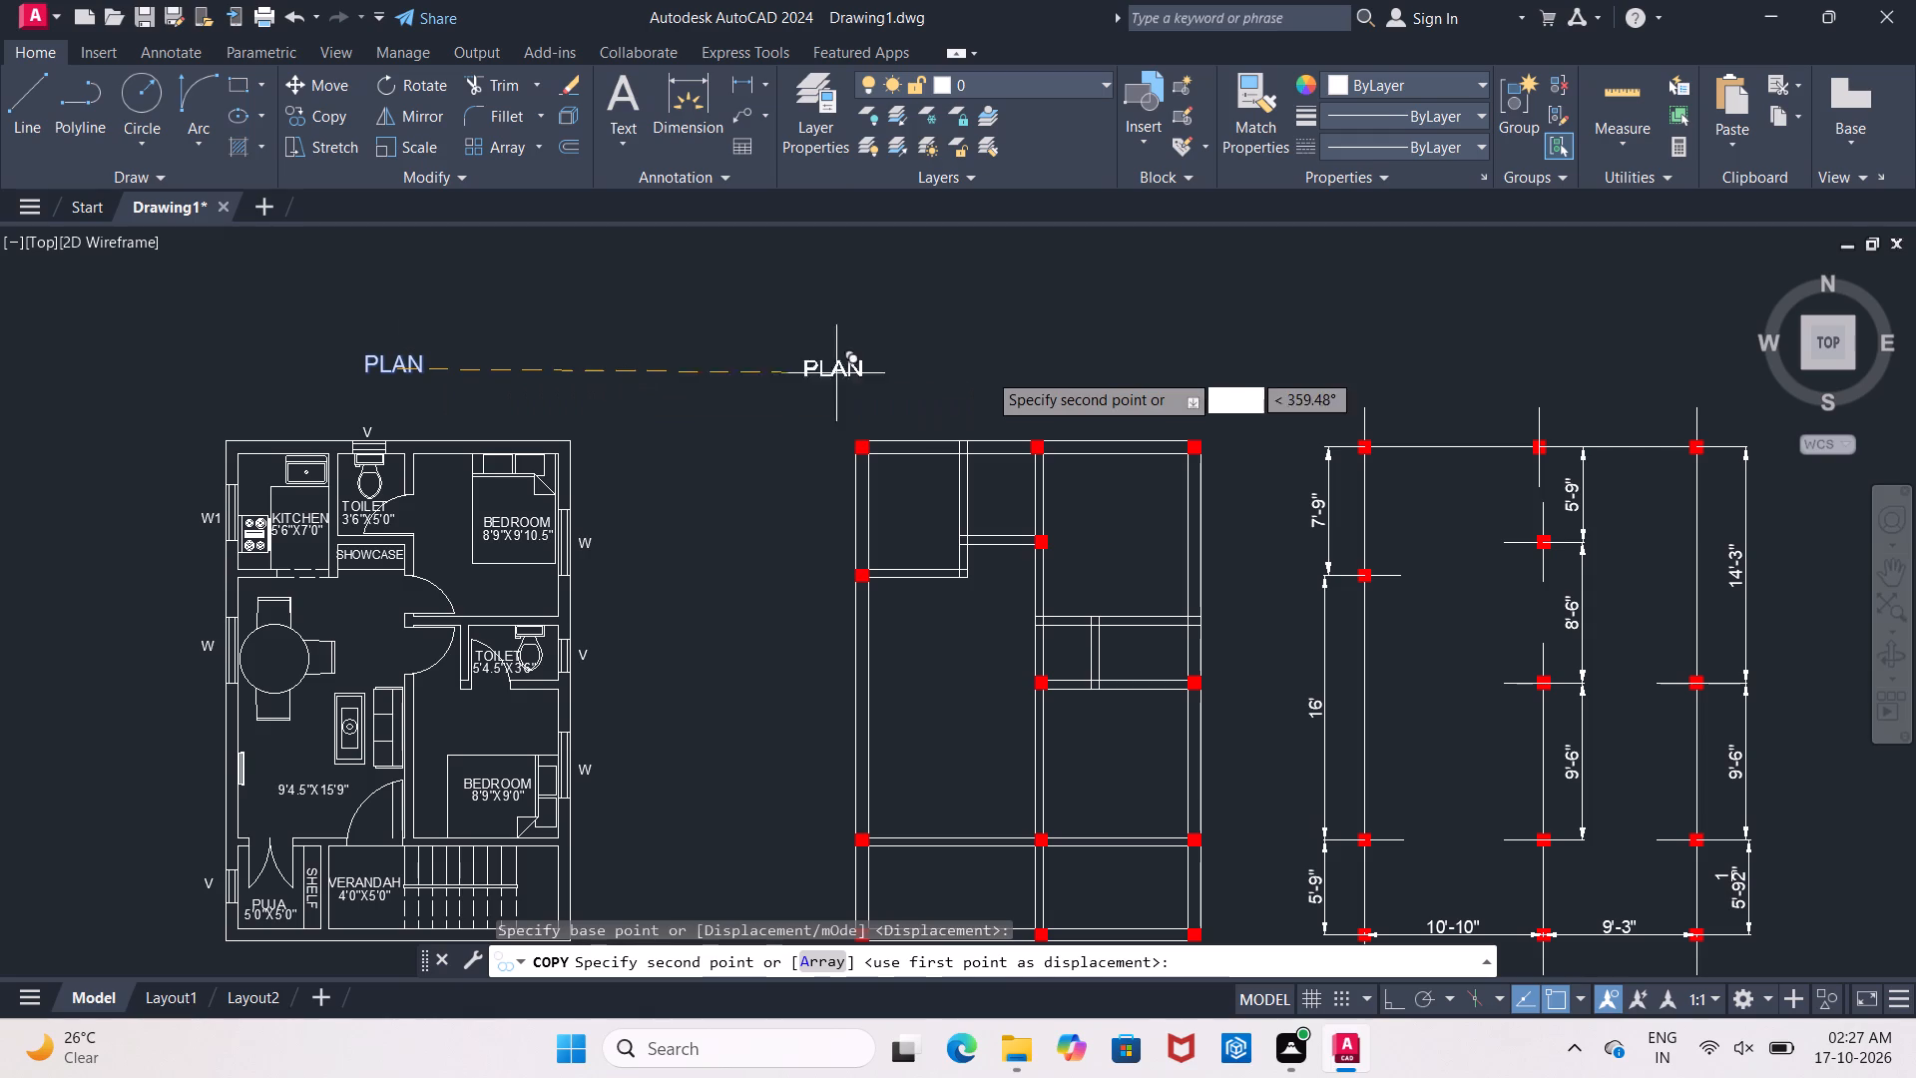
left_click(1388, 996)
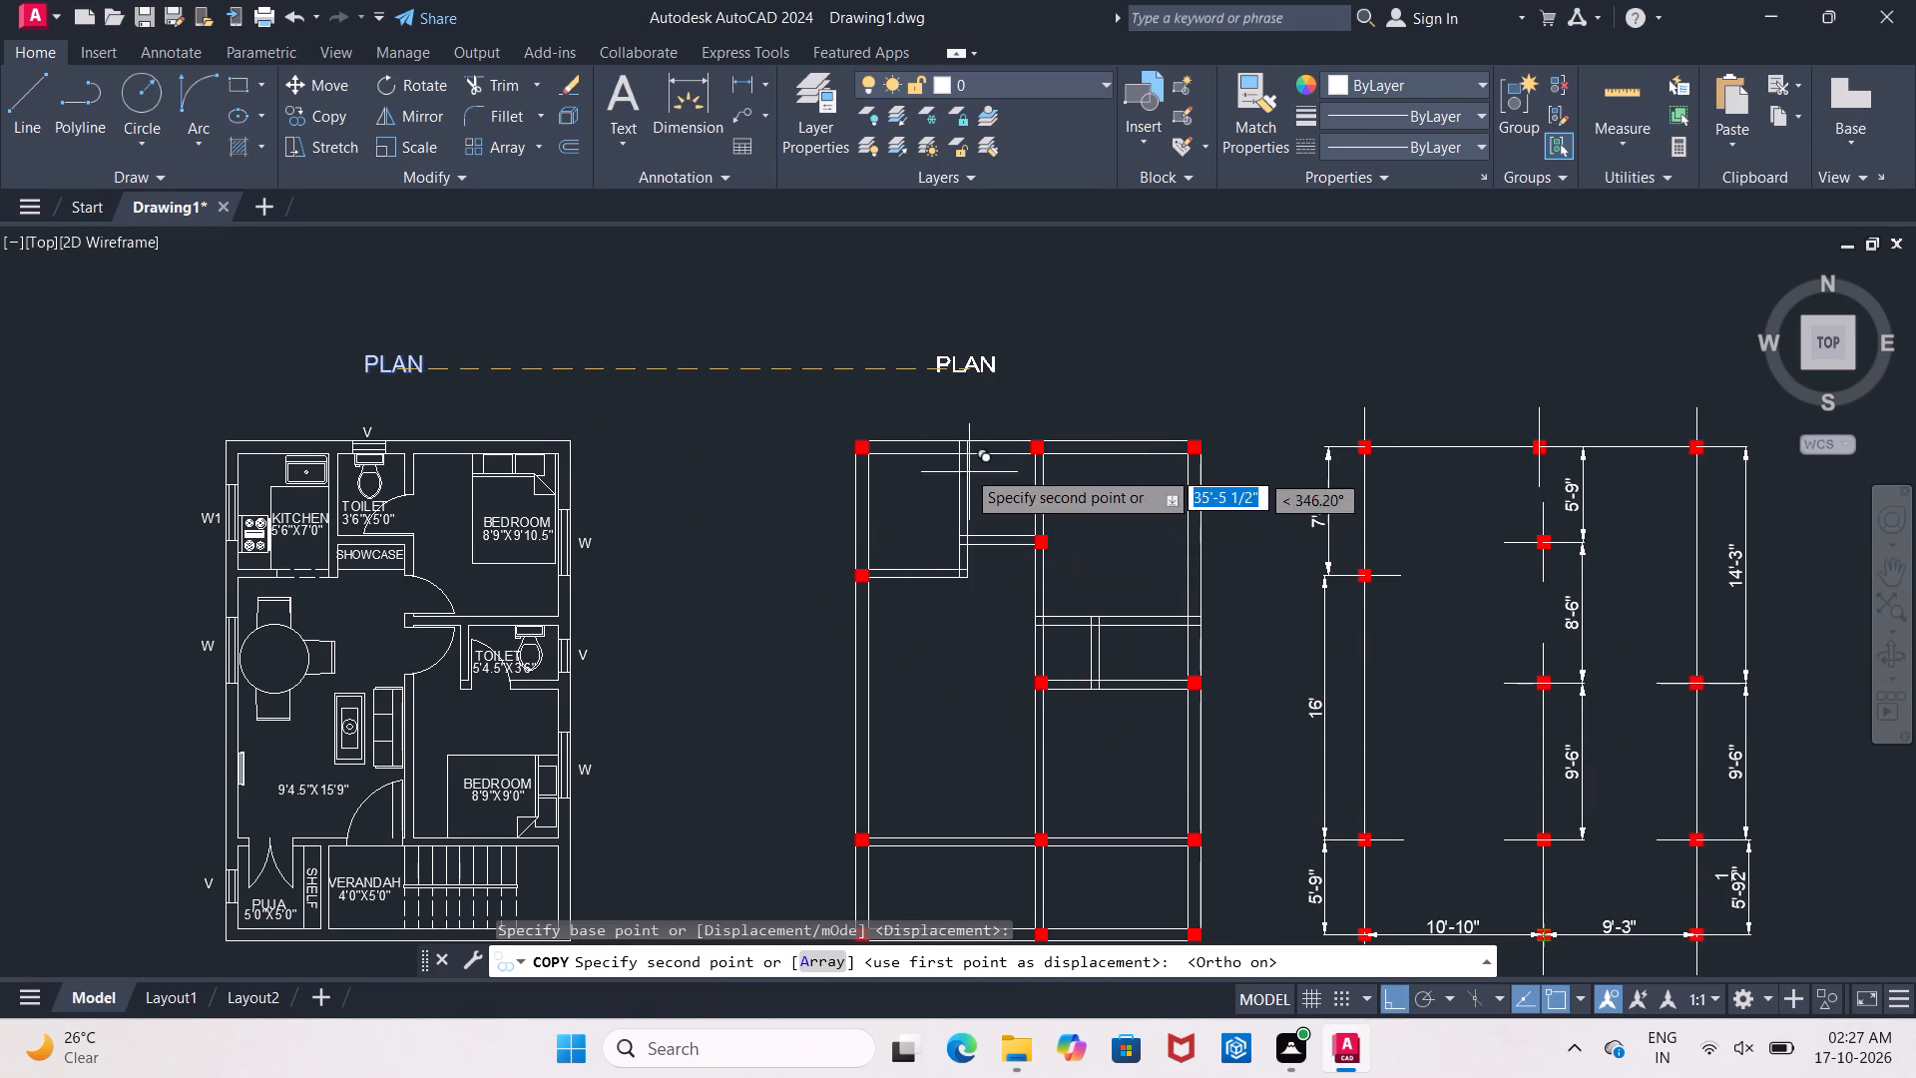
left_click(934, 384)
middle_click_drag(1181, 422, 956, 431)
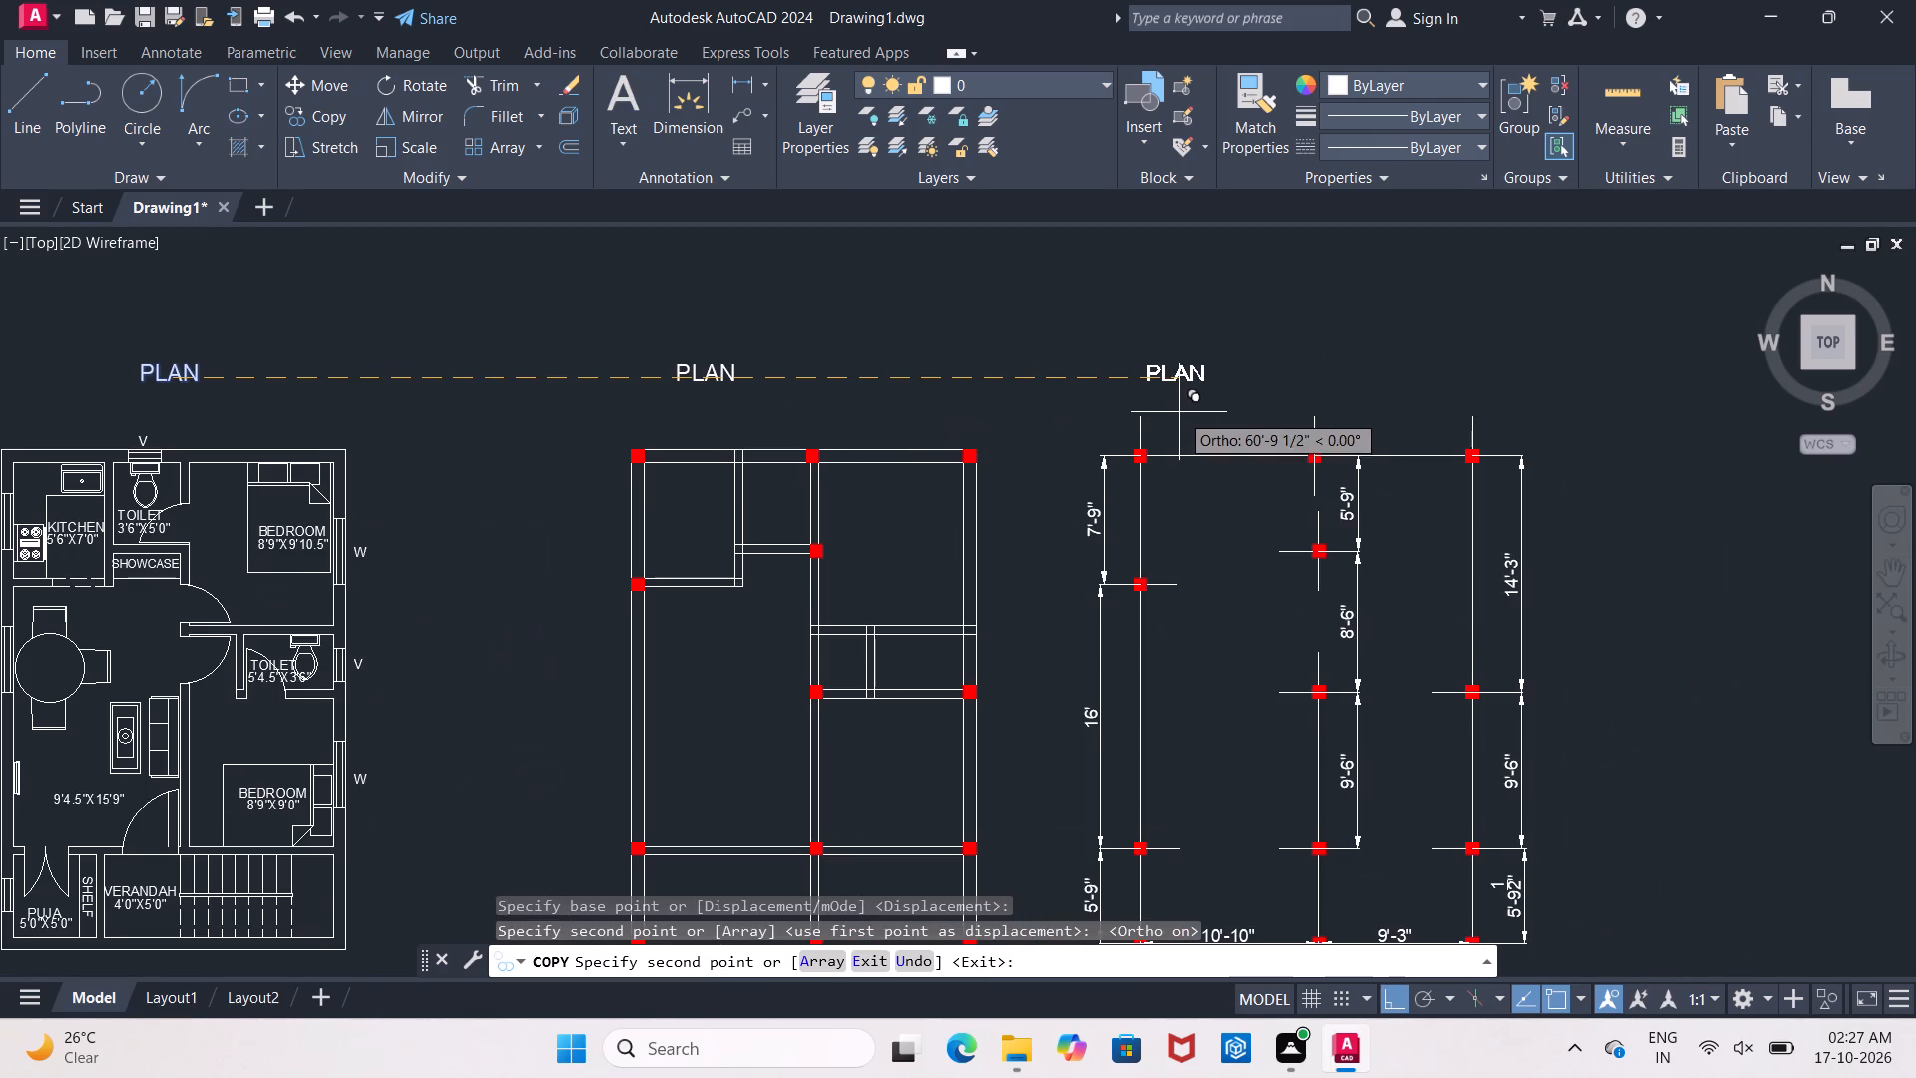
left_click(1179, 412)
key("Escape")
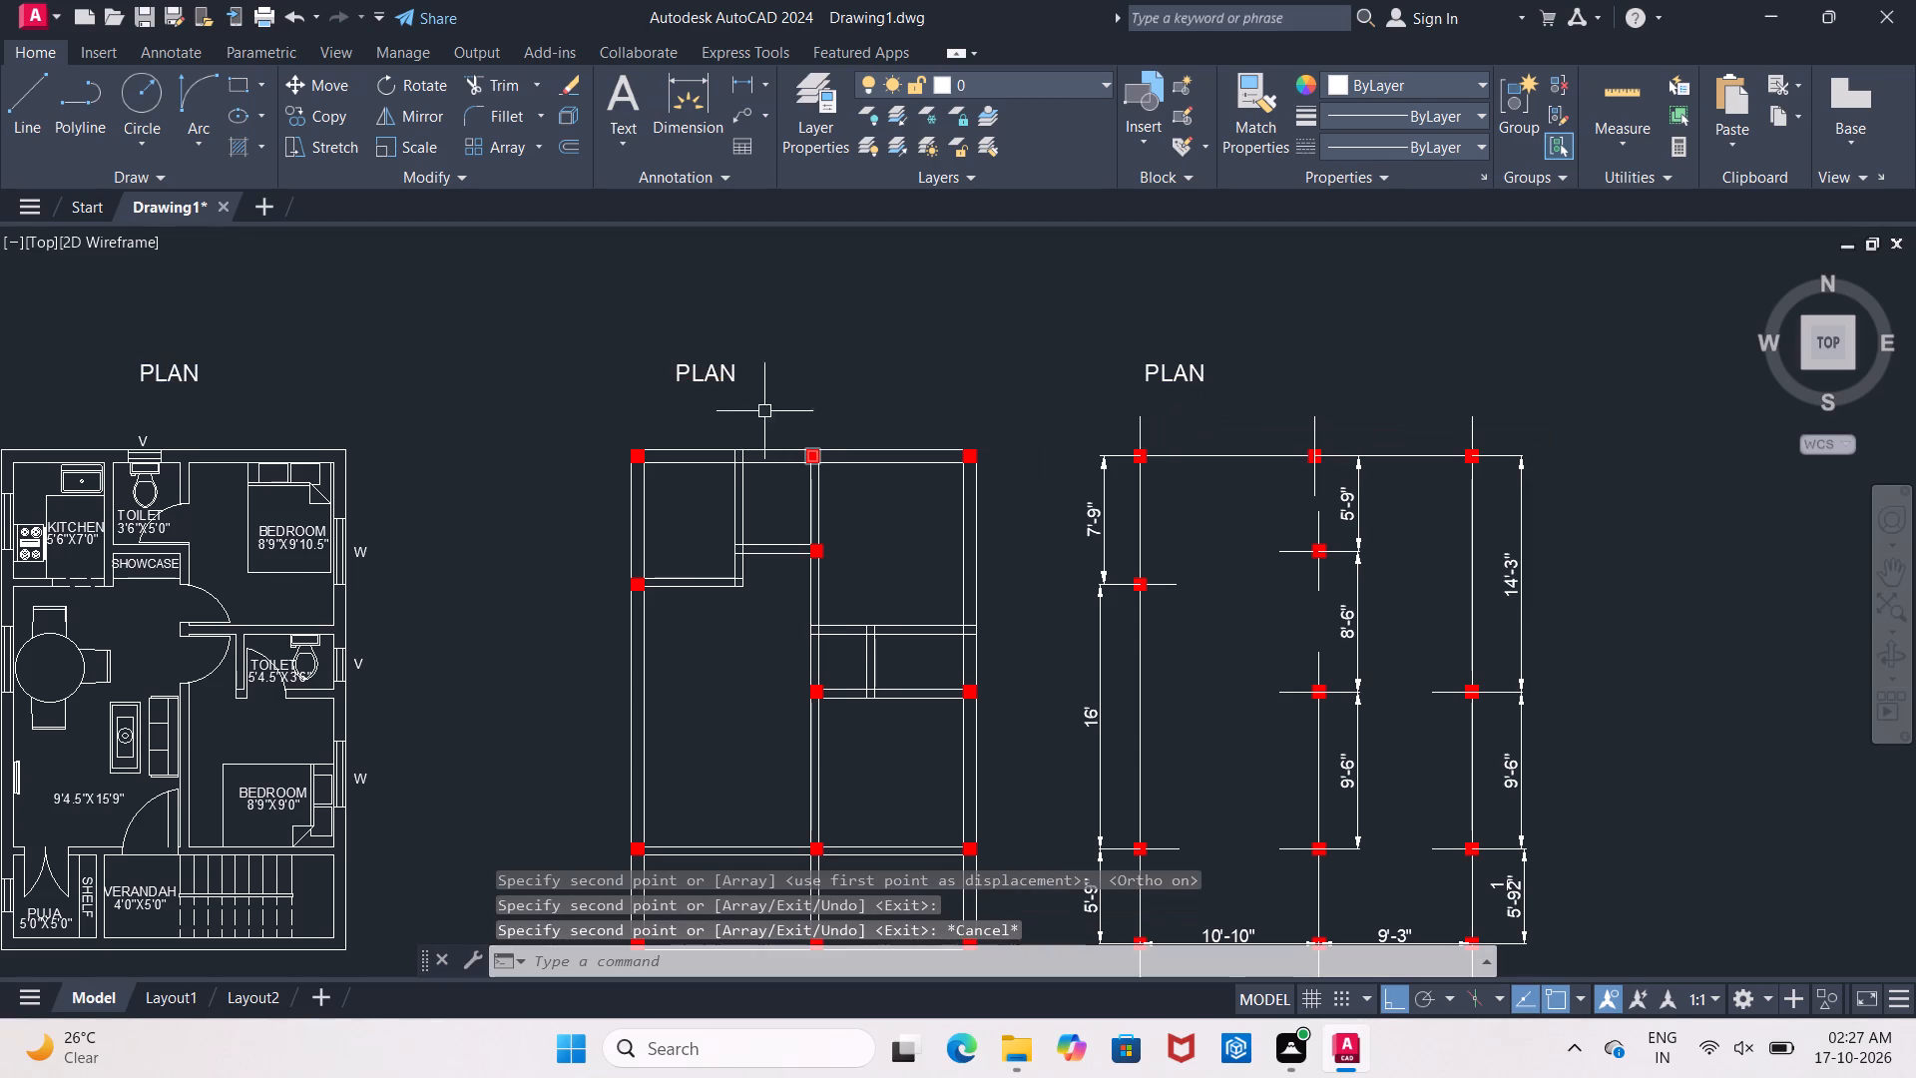
Replace the PLAN text above the middle drawing with PLINTH AND SLAB BEAM LAYOUT.
left_click(710, 374)
right_click(710, 374)
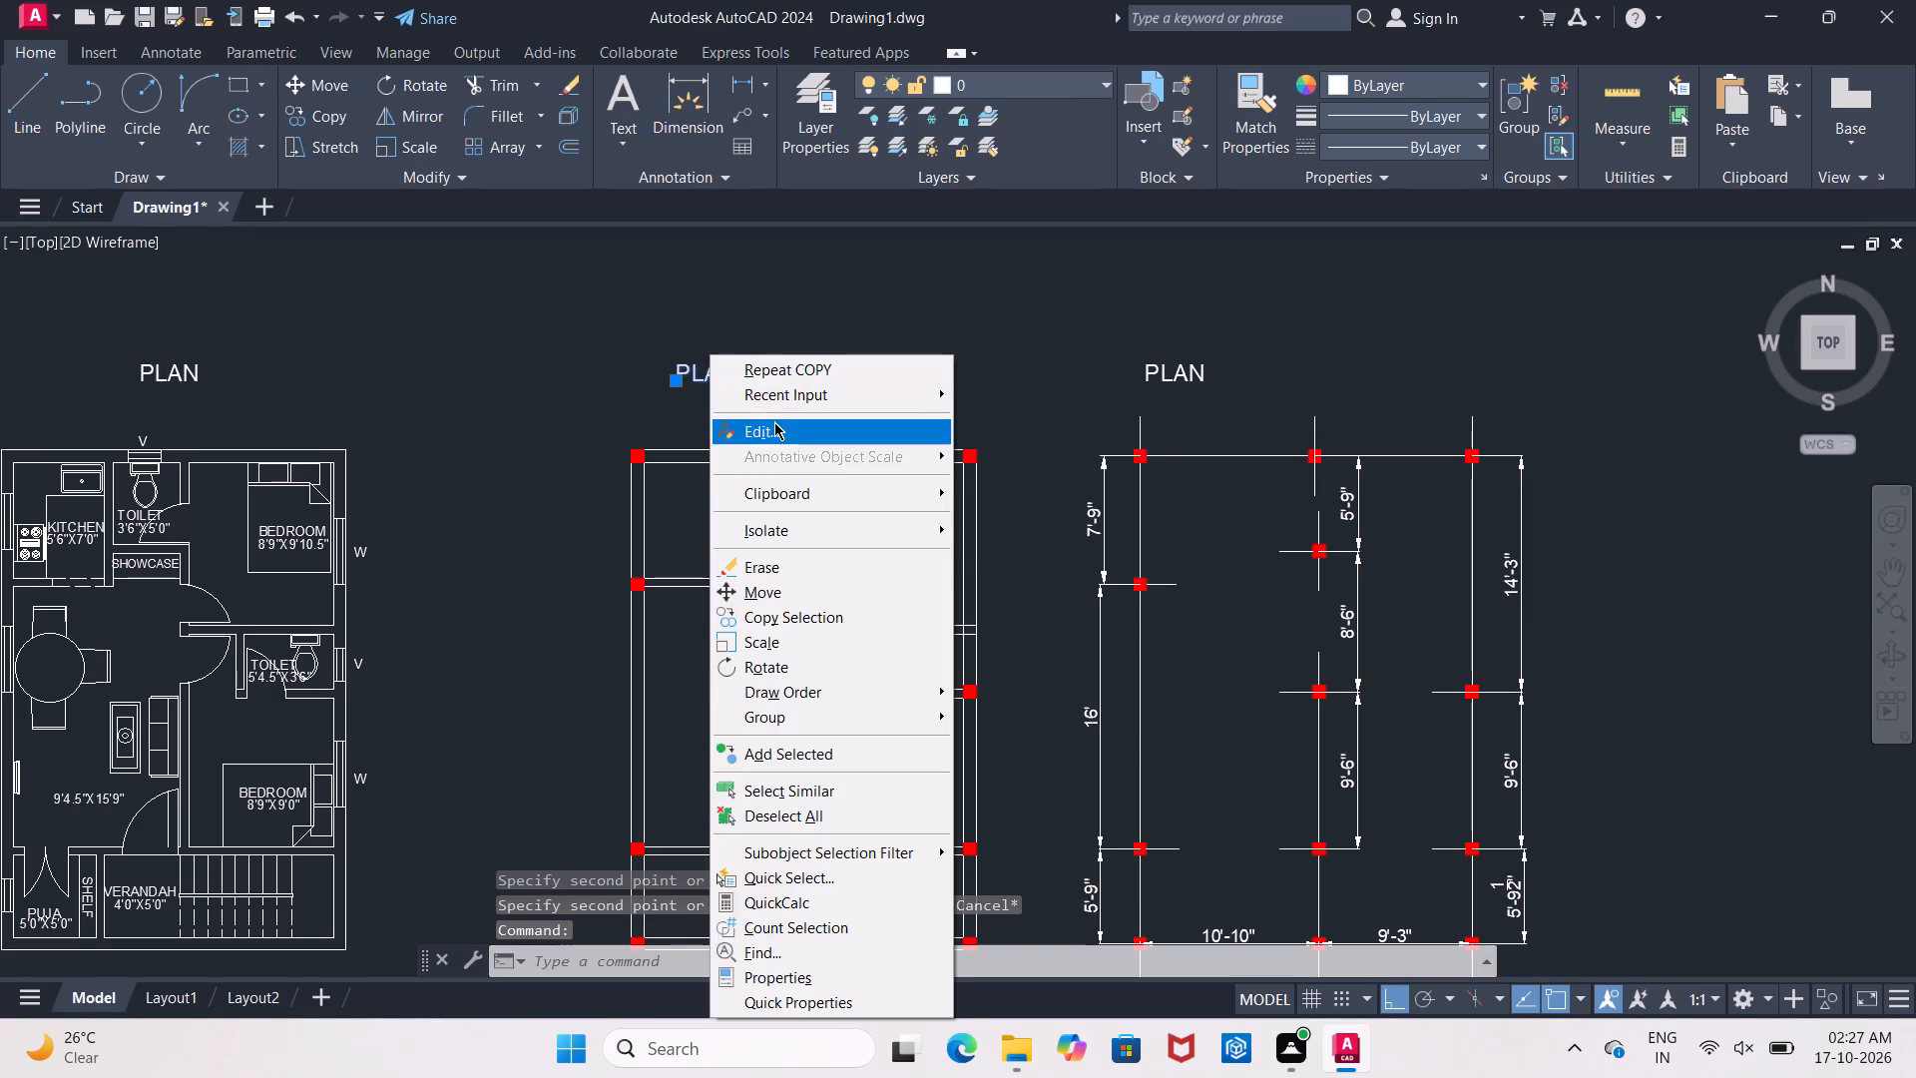
left_click(774, 422)
left_click(732, 370)
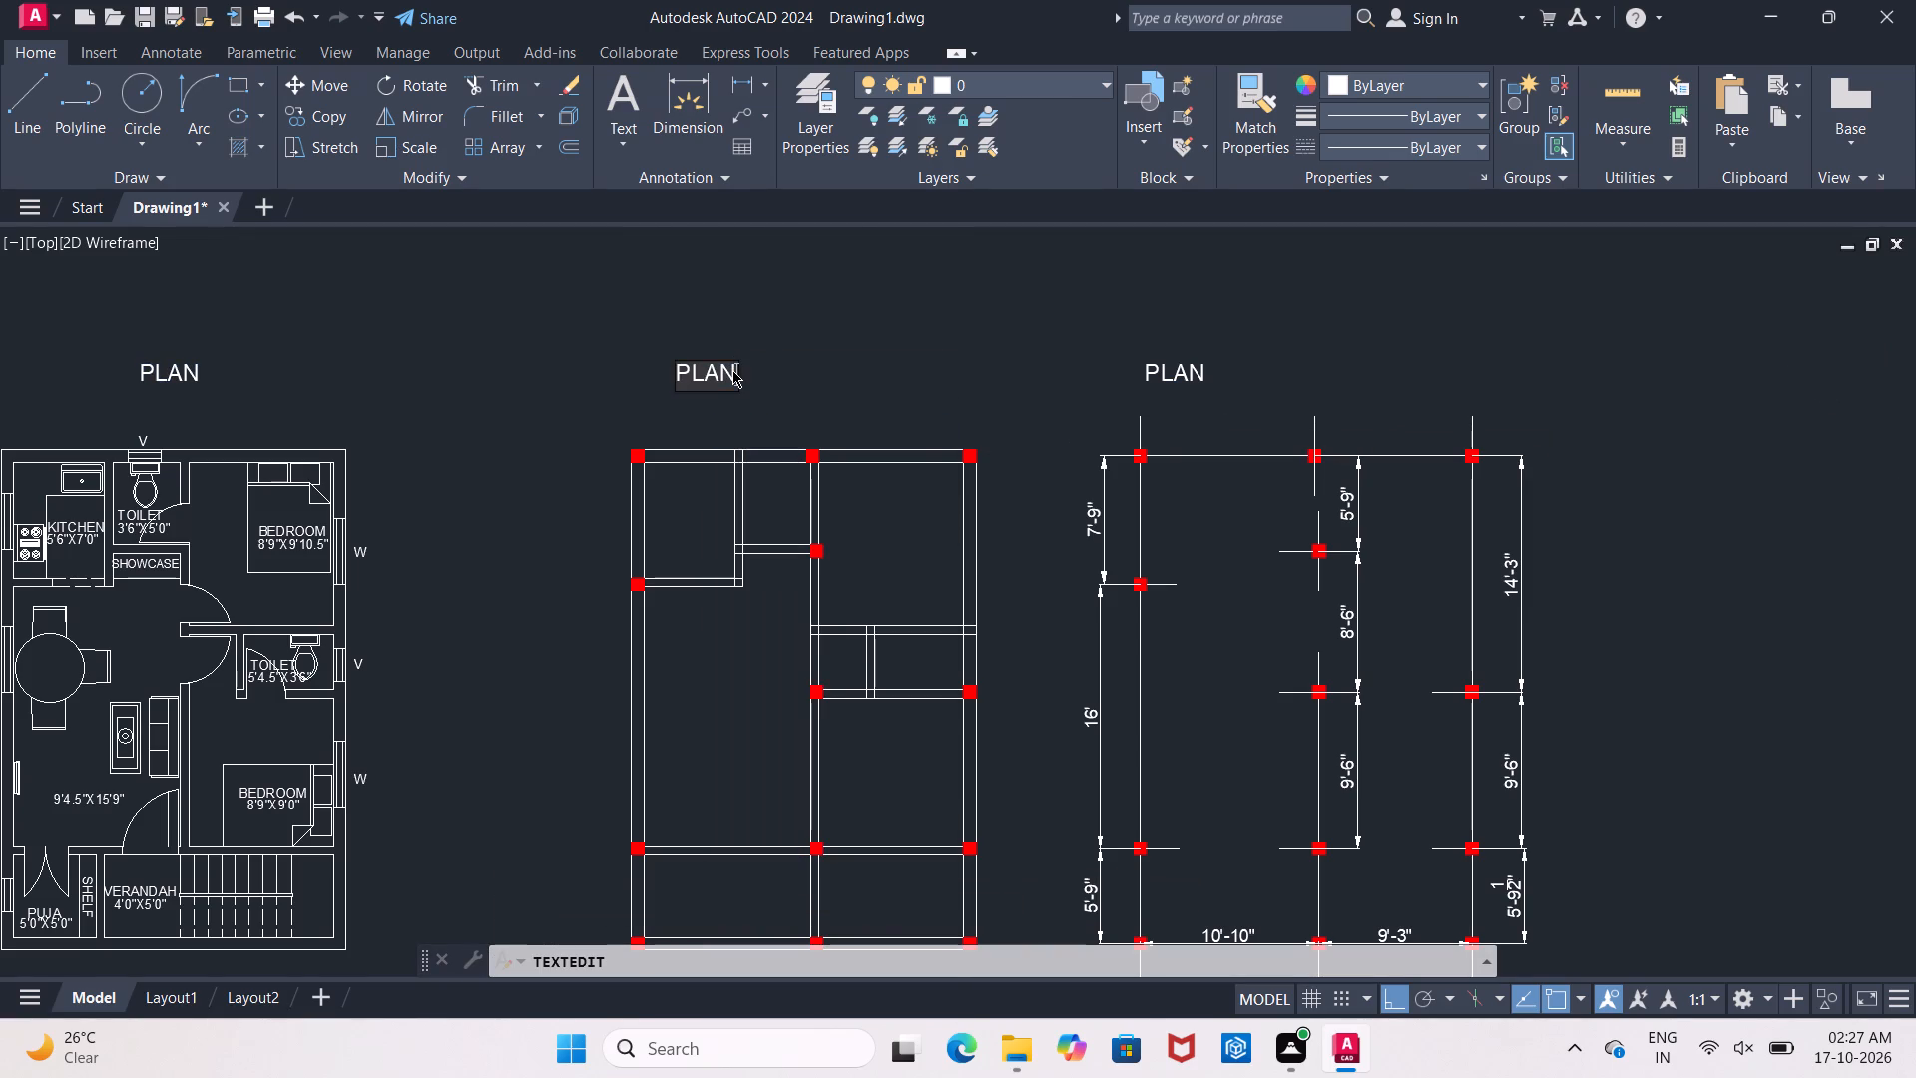
key("BackSpace")
key("BackSpace")
key("BackSpace")
key("BackSpace")
type("PLINY")
key("BackSpace")
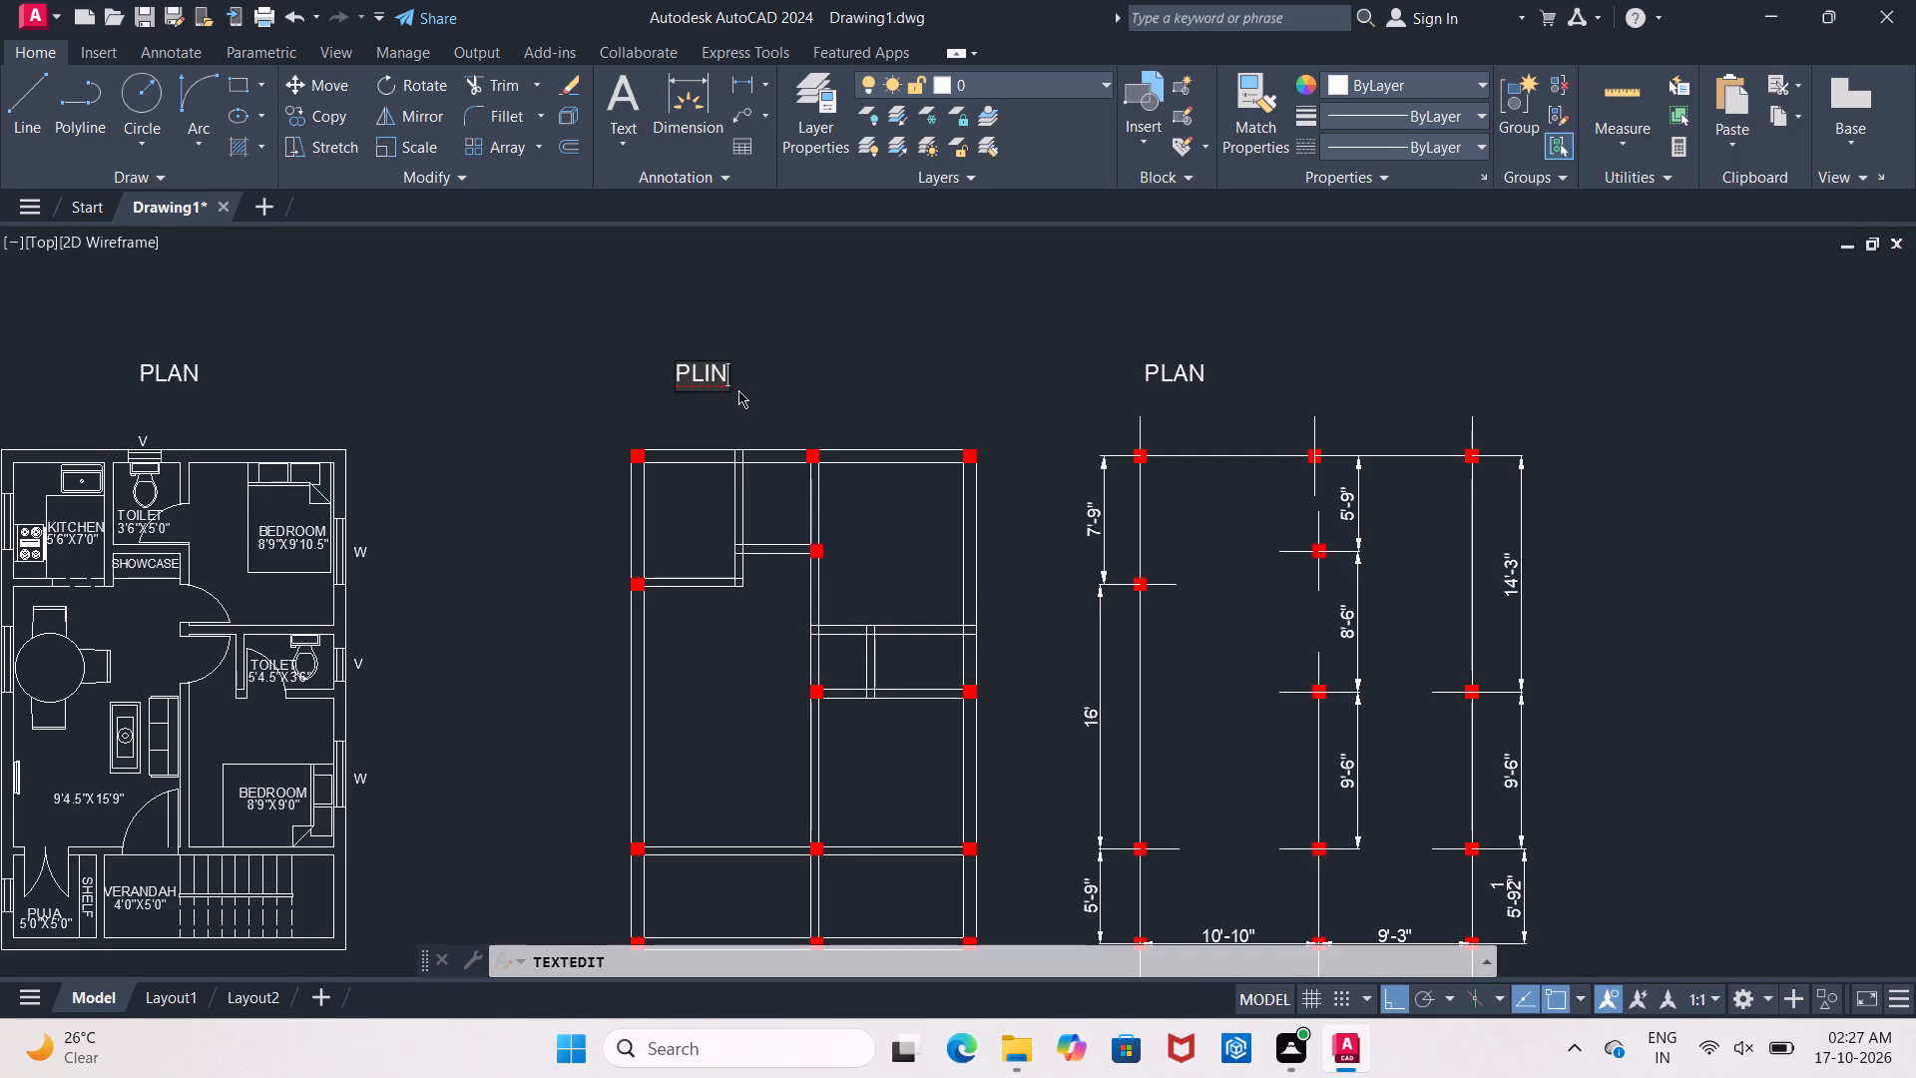
key("t")
type("H")
key("space")
type("AND SLAB BEAM")
key("space")
type("LAYOUT")
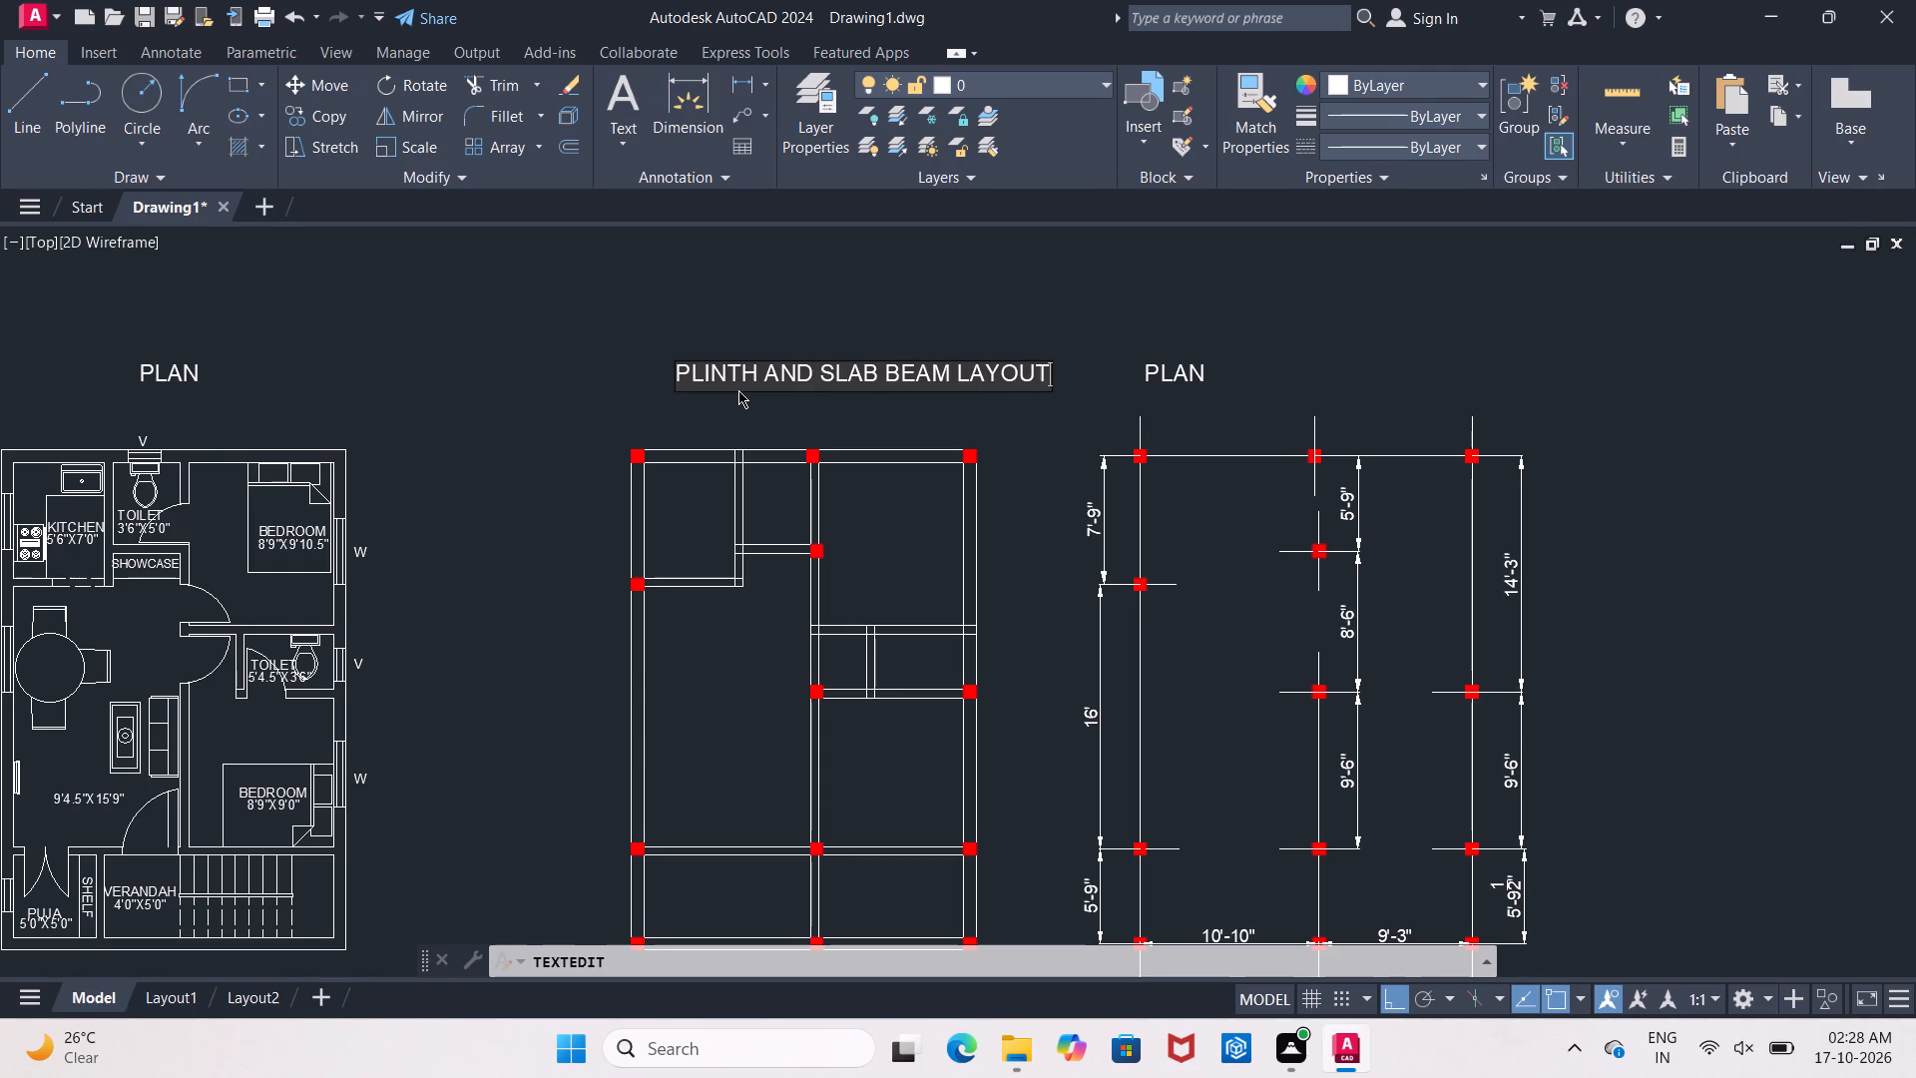
left_click(547, 420)
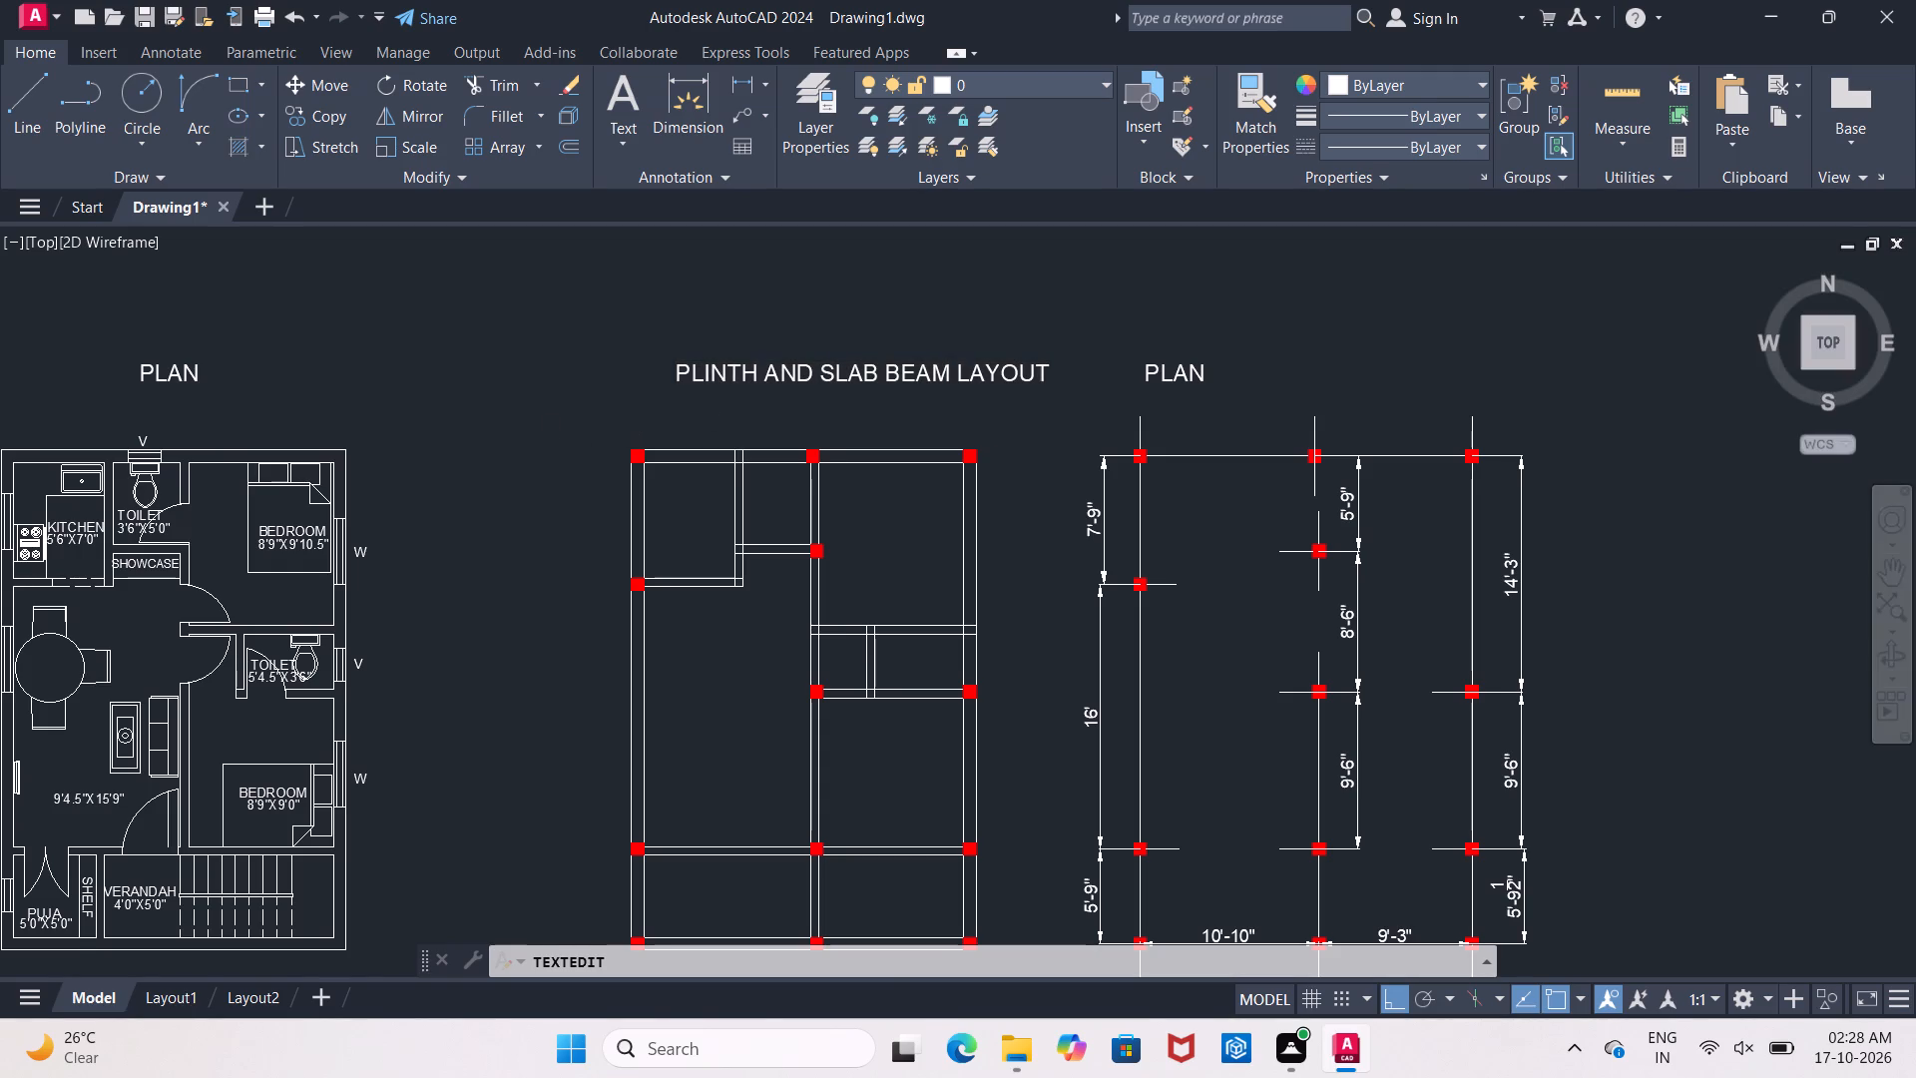
Replace the PLAN text above the dimensioned column drawing with COLUMN CENTER LINE LAYOUT.
left_click(1170, 372)
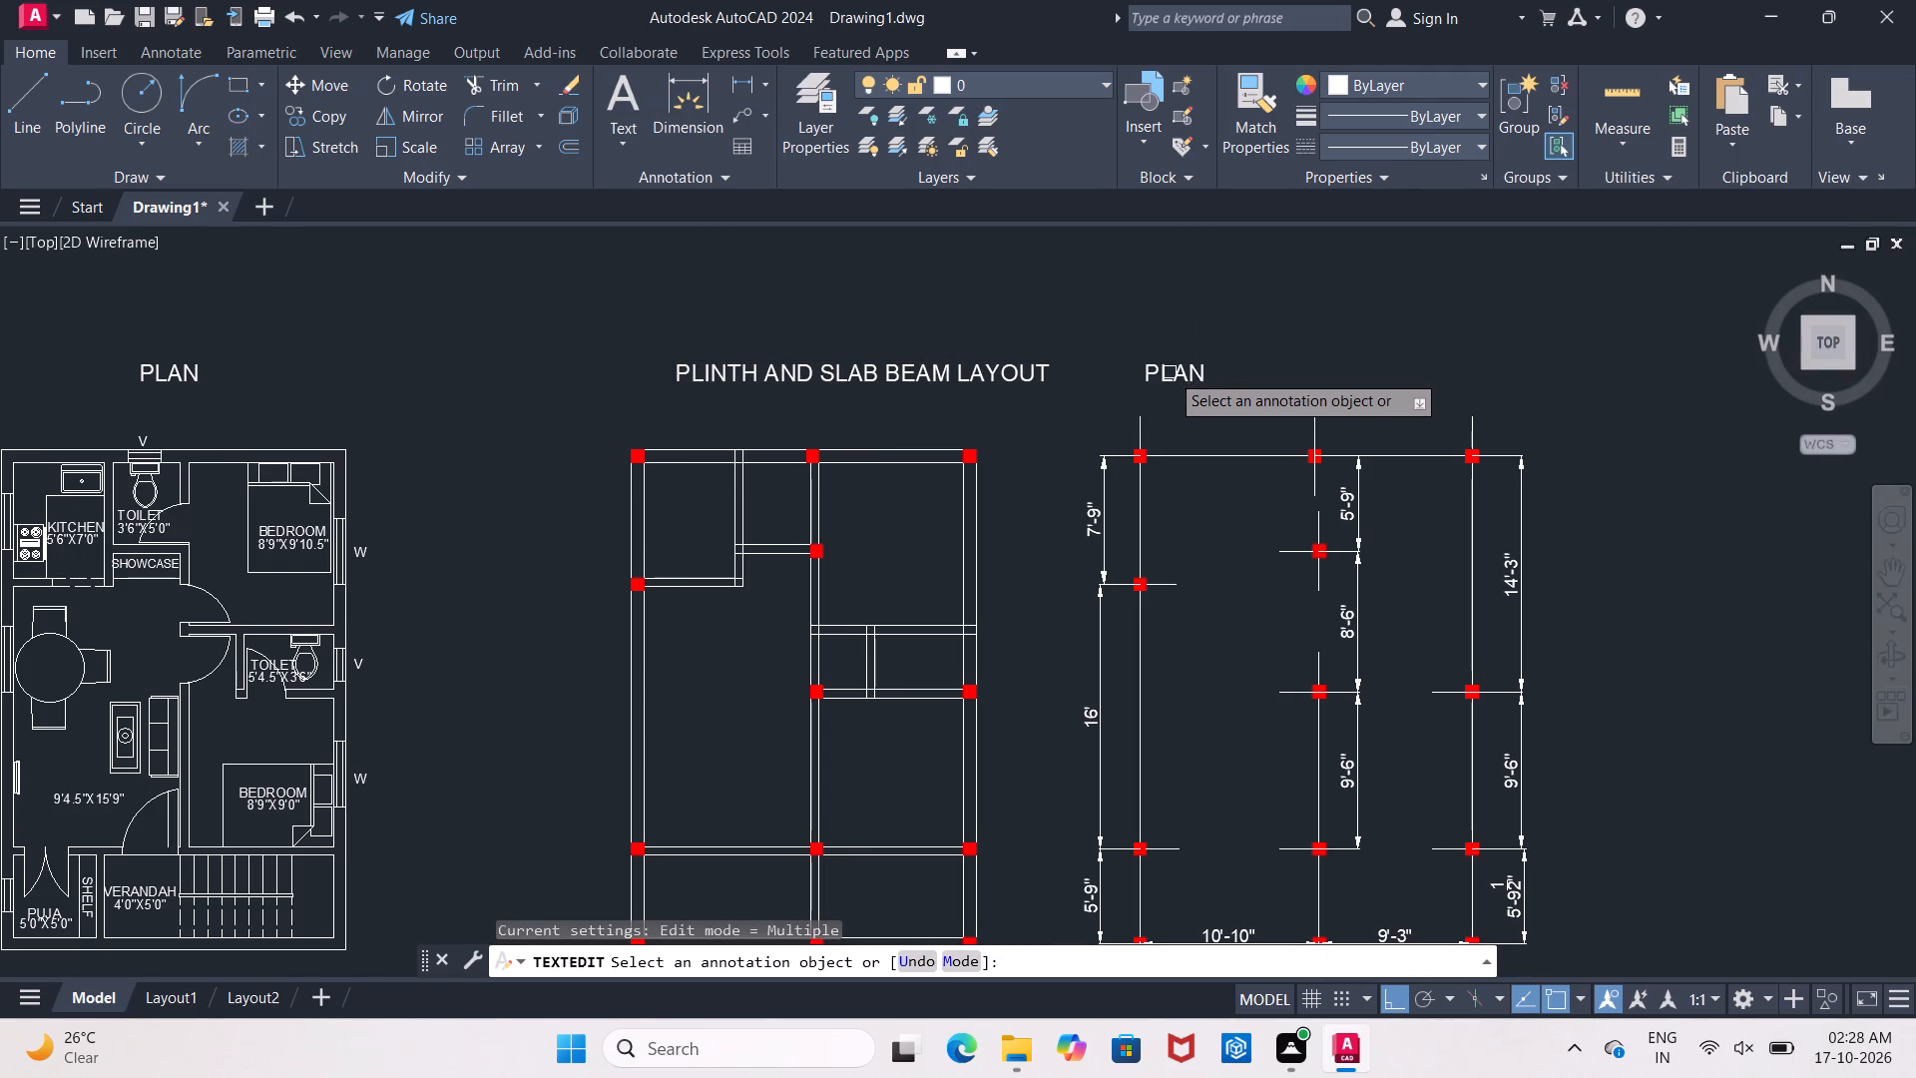
left_click(1177, 380)
left_click(1197, 381)
left_click(1201, 367)
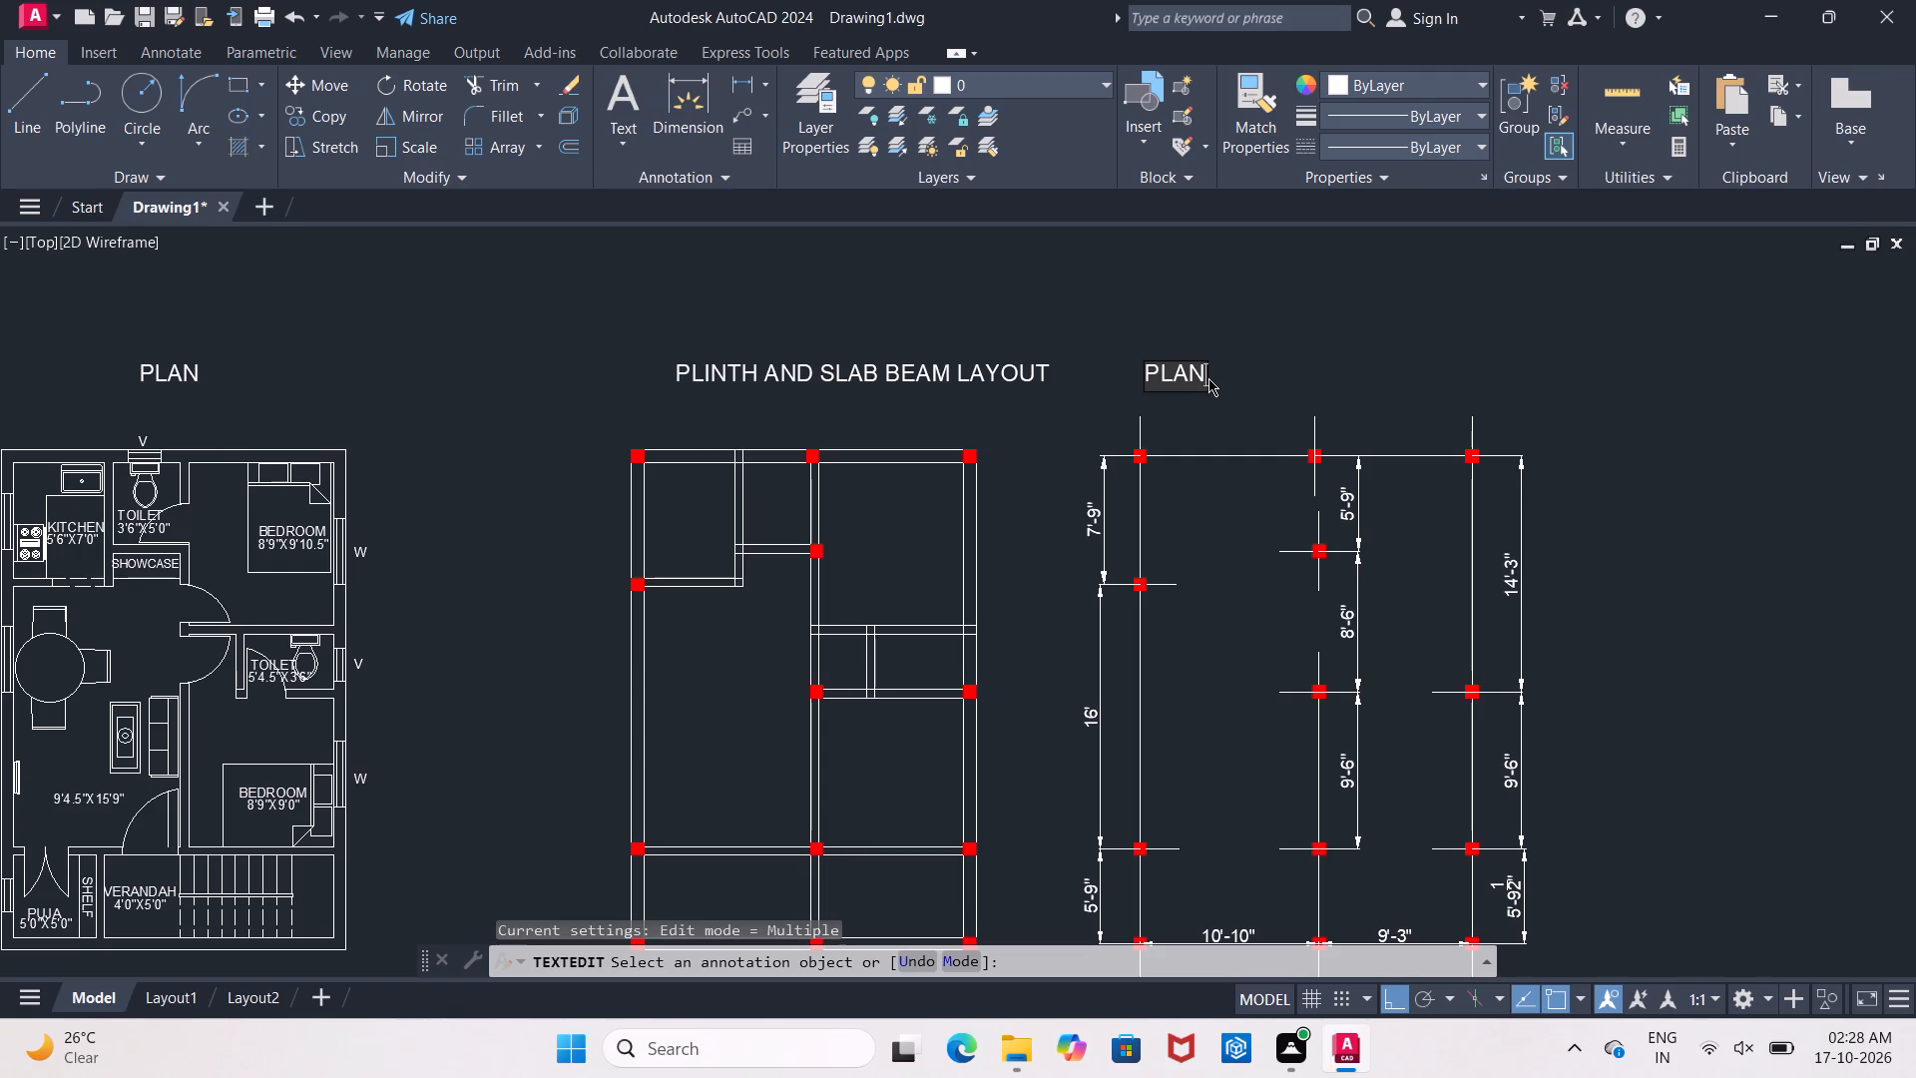
key("BackSpace")
key("BackSpace")
key("BackSpace")
key("BackSpace")
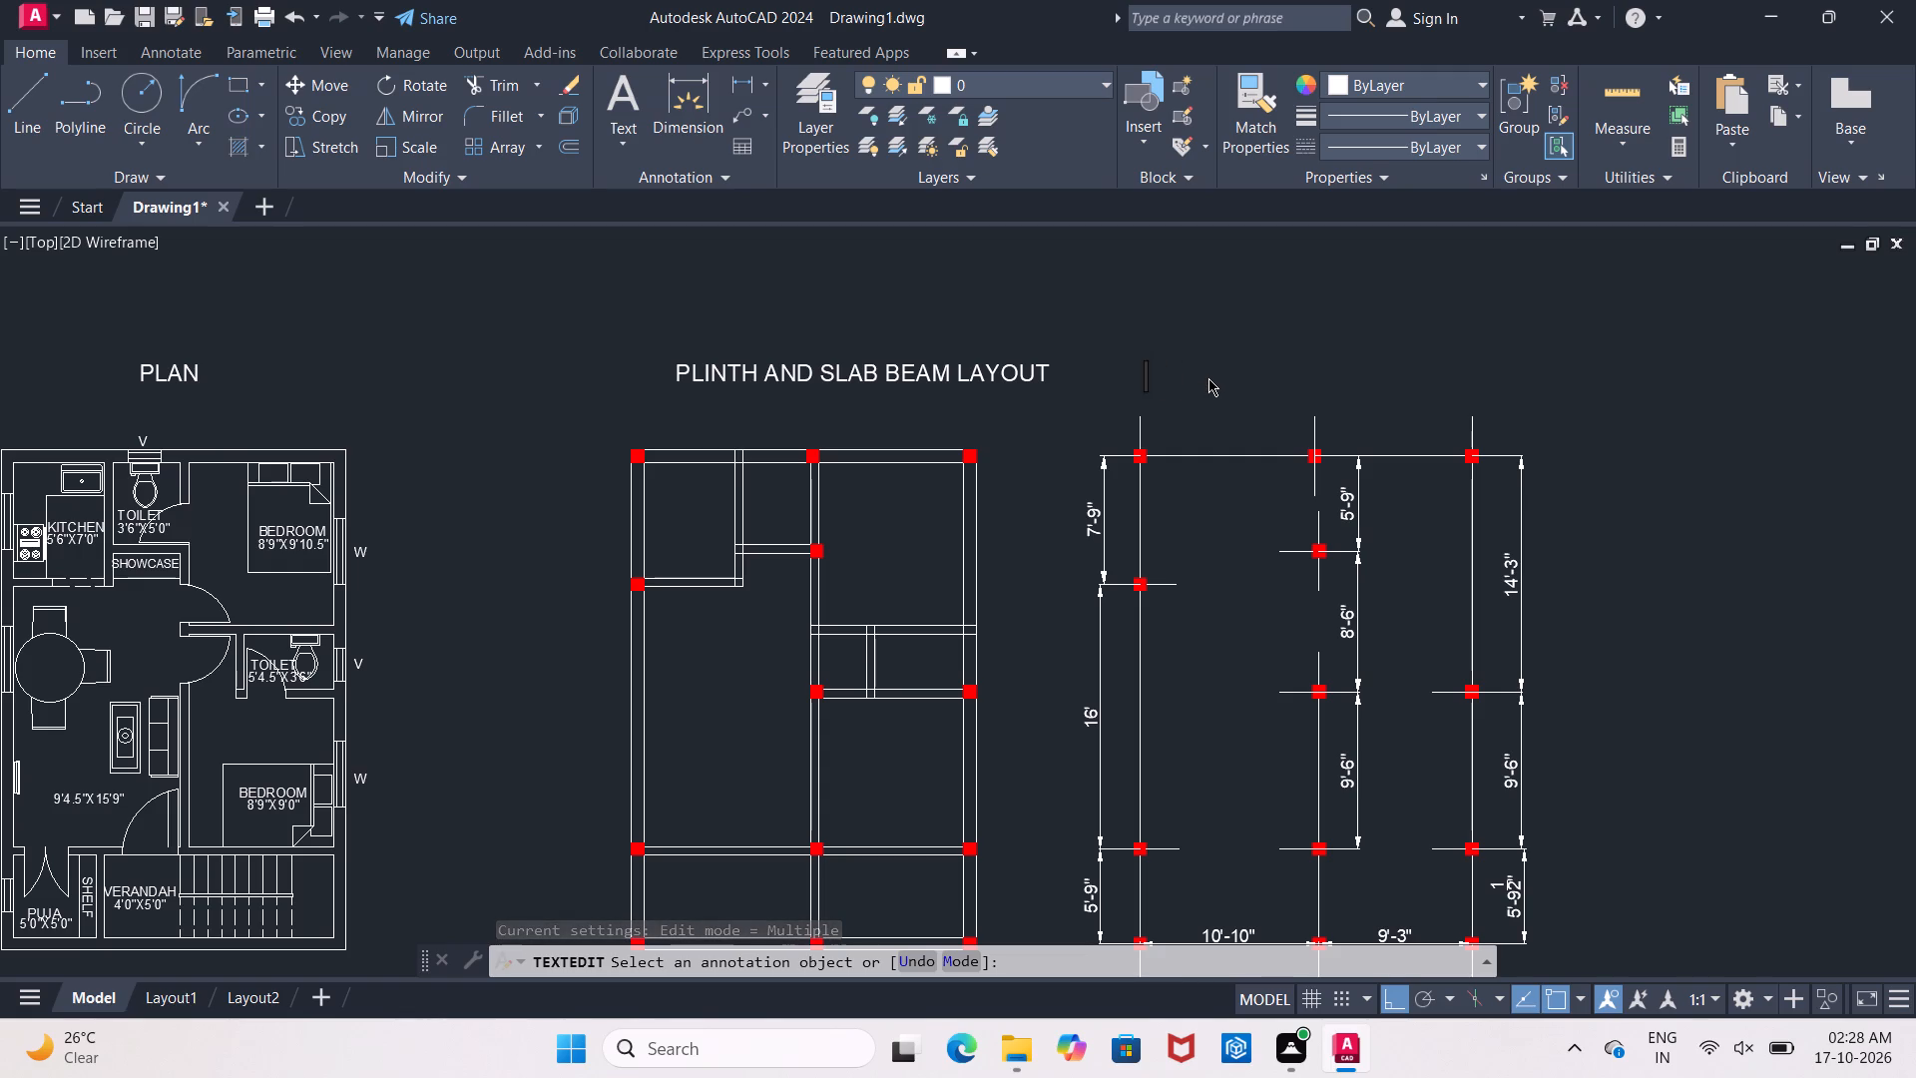
key("BackSpace")
key("BackSpace")
type("COLUMN")
key("space")
key("c")
type("ENTER LINE")
key("space")
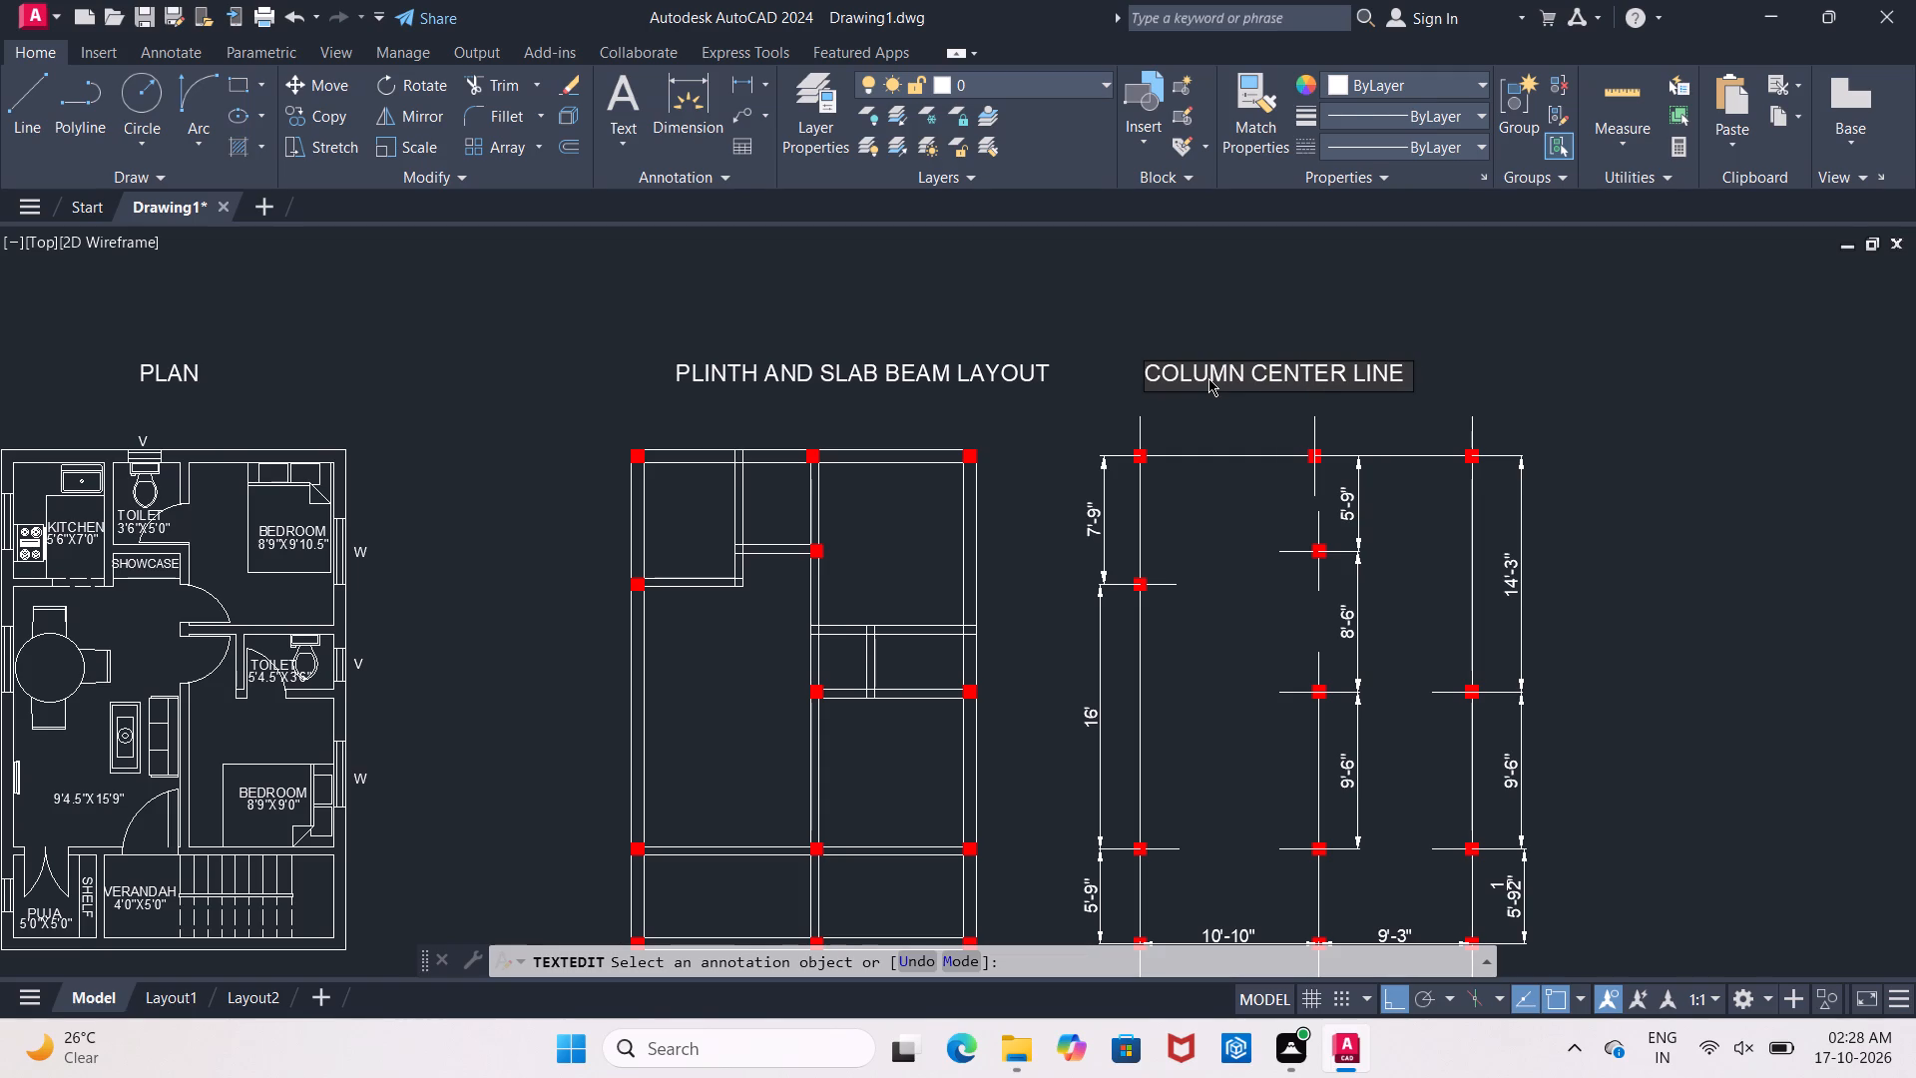
type("LA")
type("YOU")
key("Left")
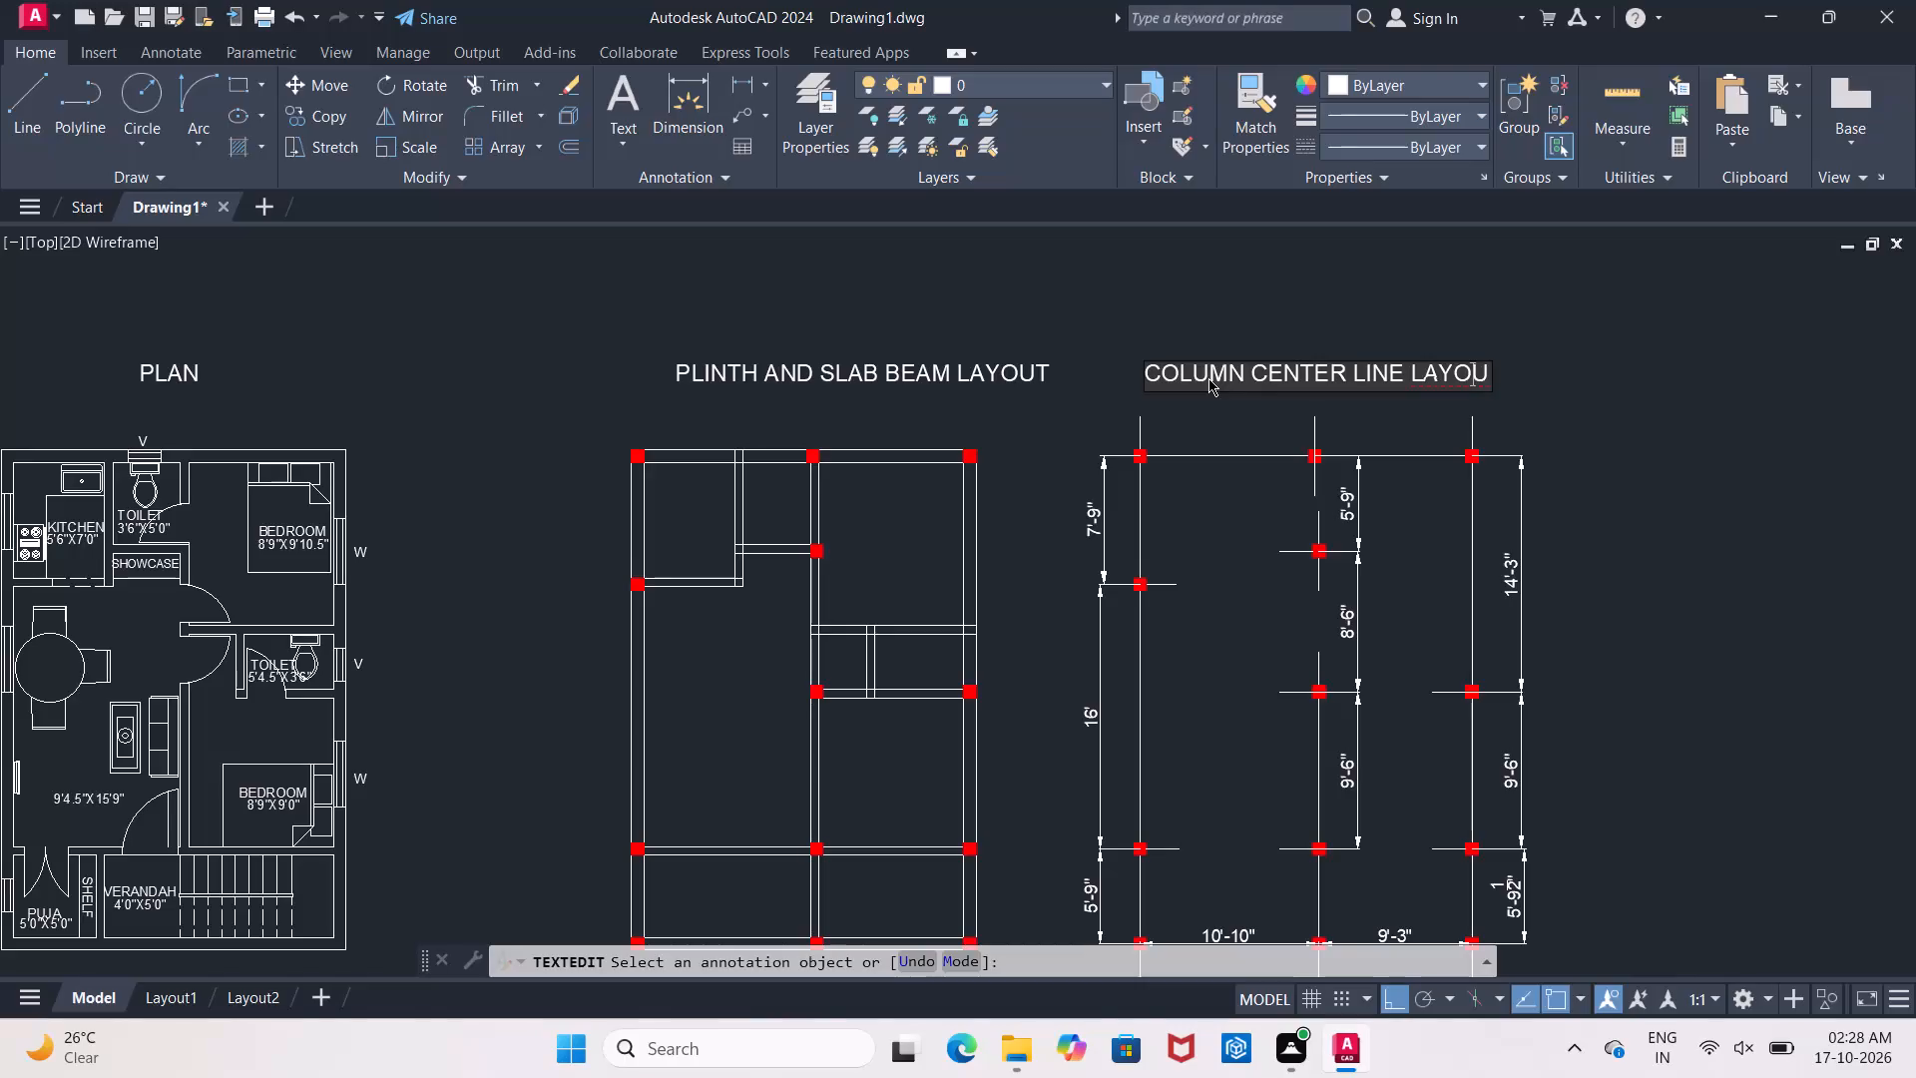
key("Left")
key("Left")
key("Left")
key("Right")
key("Right")
key("Right")
key("Right")
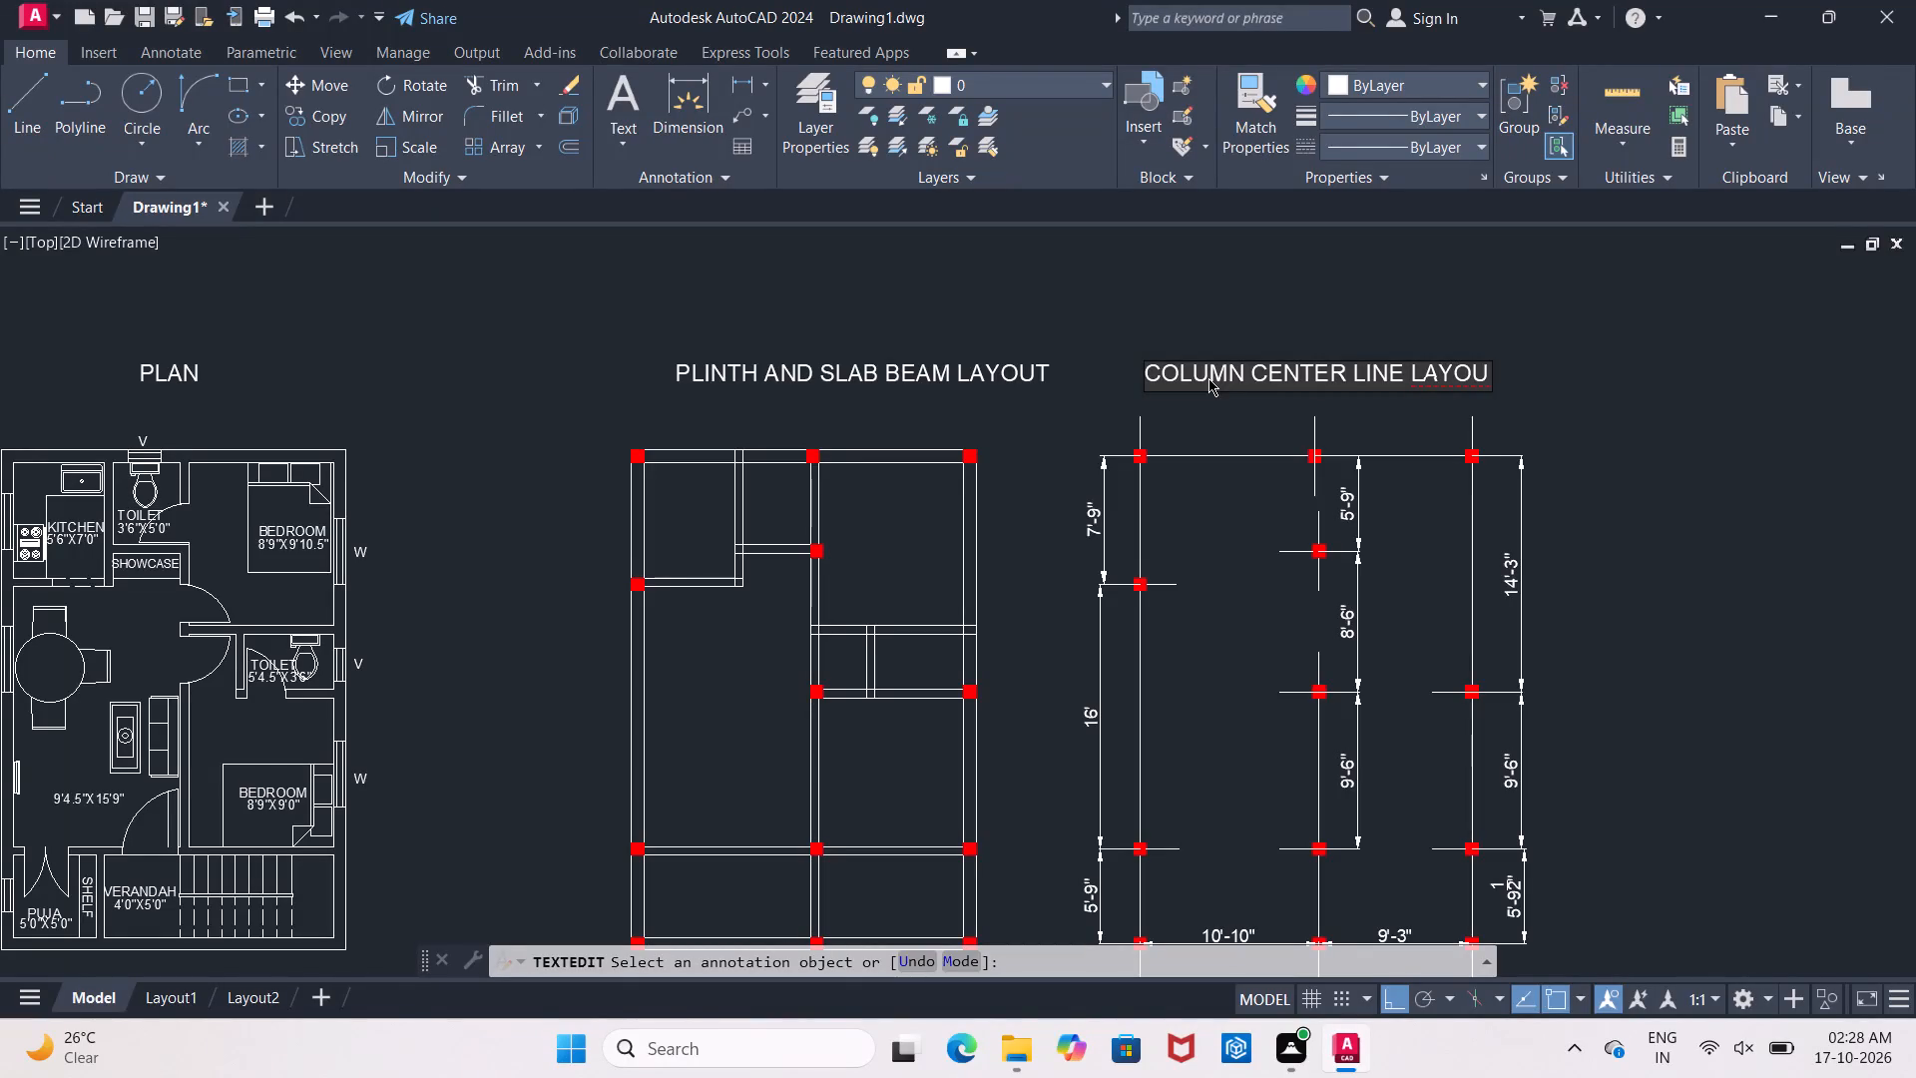
key("t")
Insert C/C DIST at the start of the COLUMN CENTER LINE LAYOUT title and finish text editing.
key("Left")
key("Left")
key("Left")
key("Left")
key("Left")
key("Left")
key("Left")
key("Left")
key("Left")
key("Left")
key("Left")
key("Left")
key("Left")
key("Left")
key("Left")
key("Left")
key("Left")
key("Left")
key("Left")
key("Left")
key("Left")
key("Left")
key("Left")
key("Left")
key("Left")
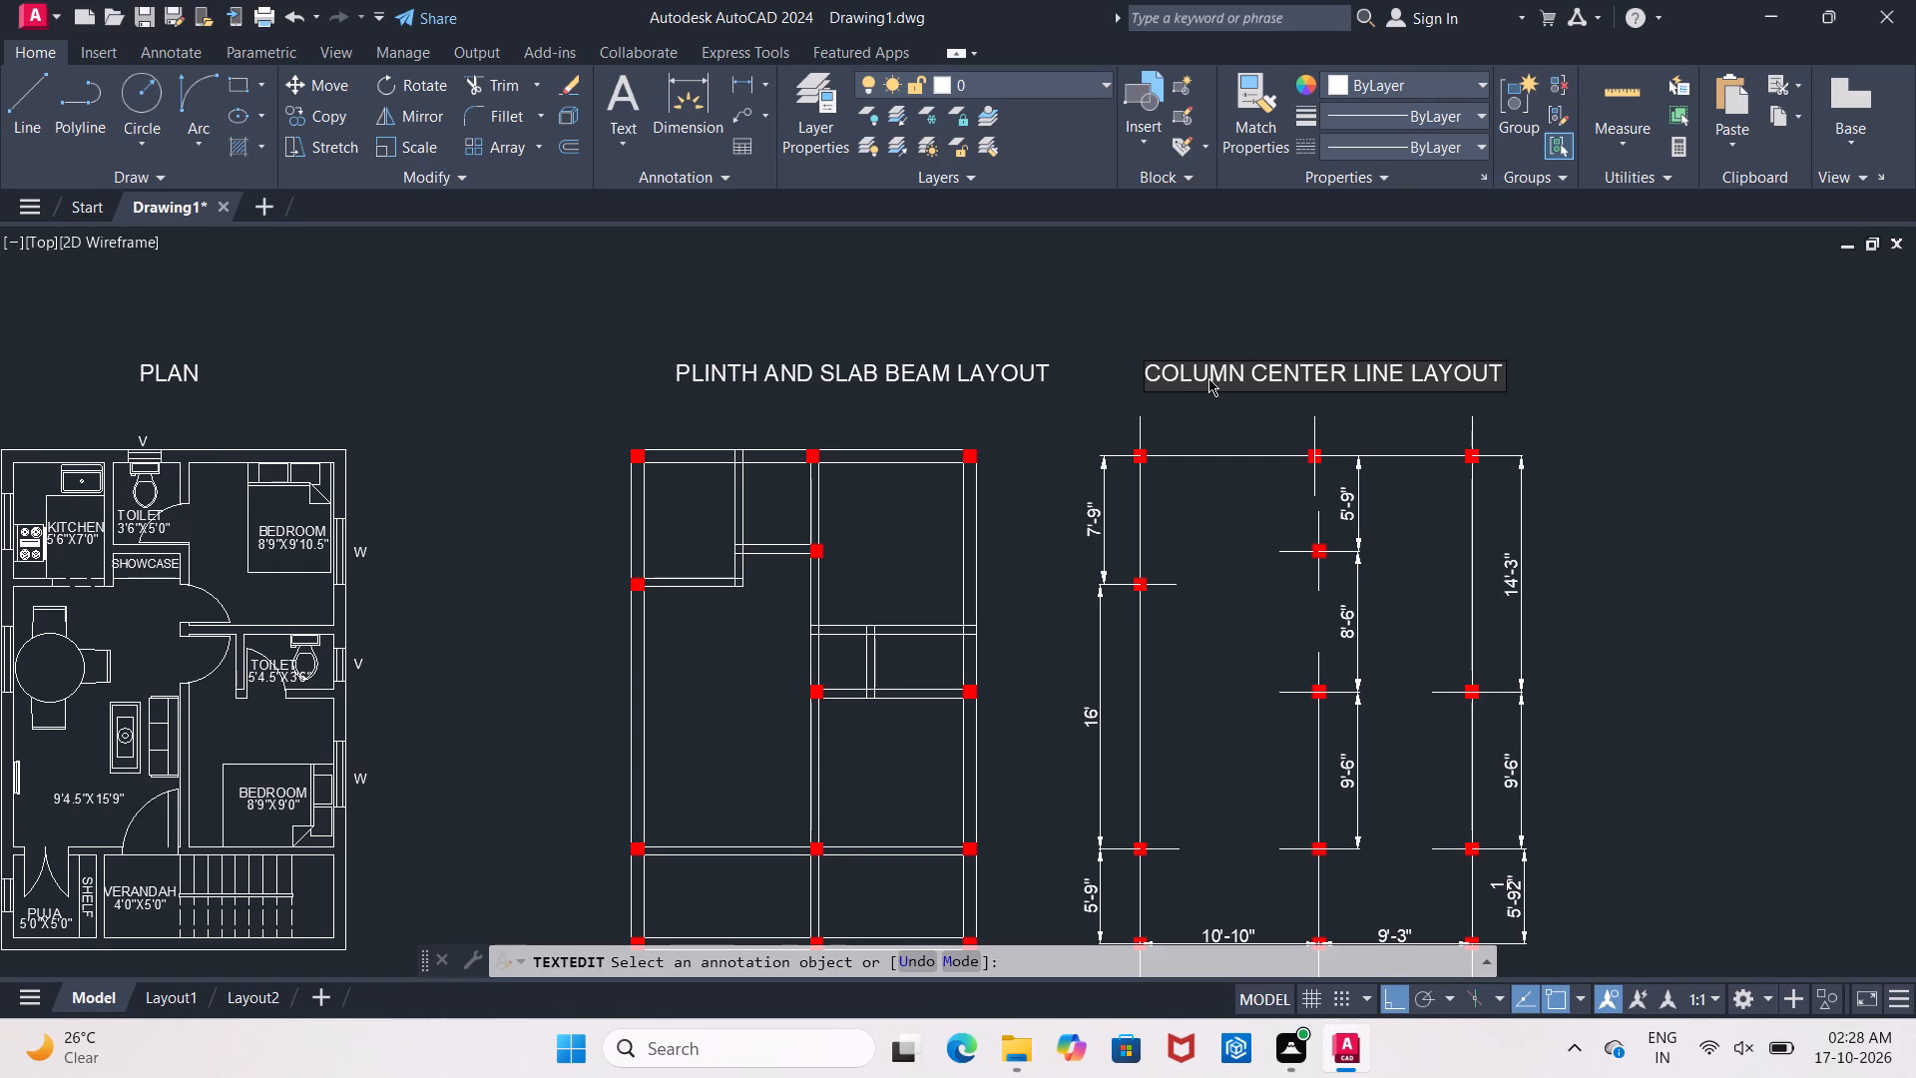
key("c")
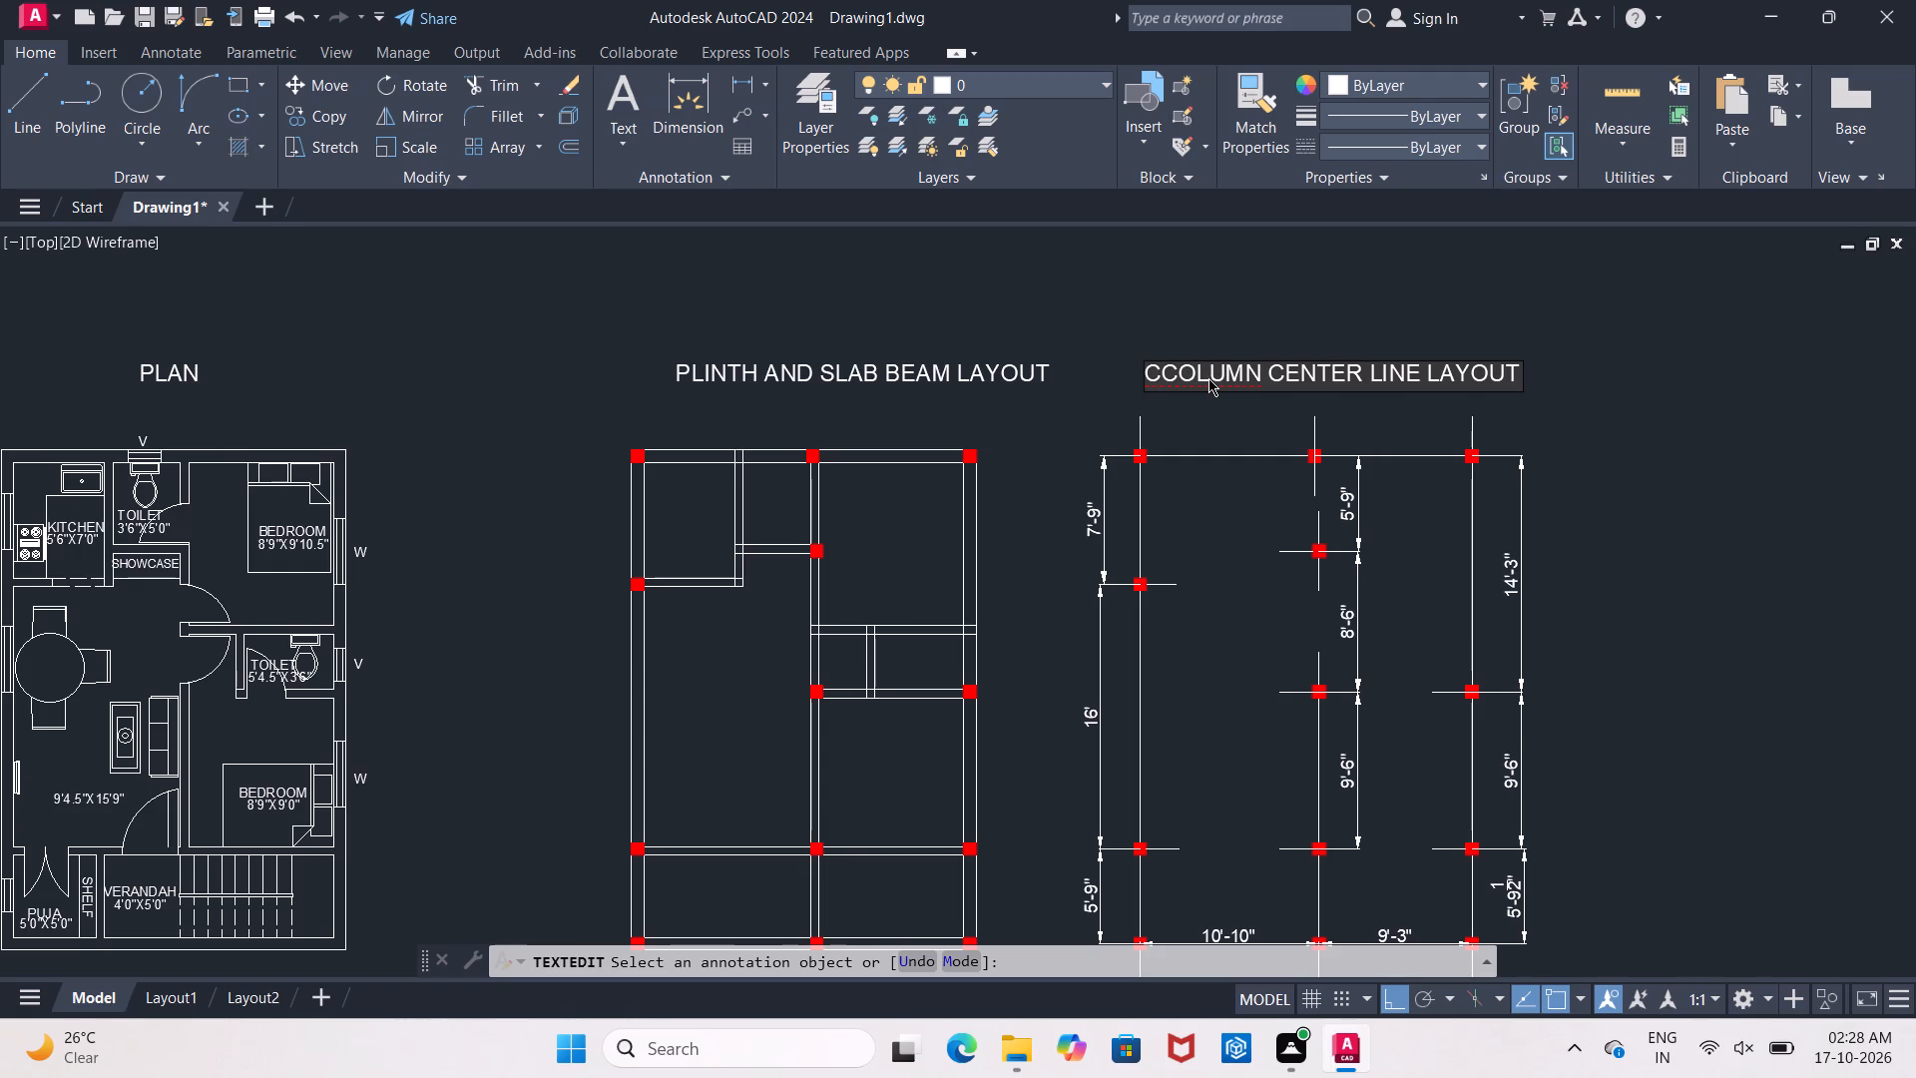
type("/C")
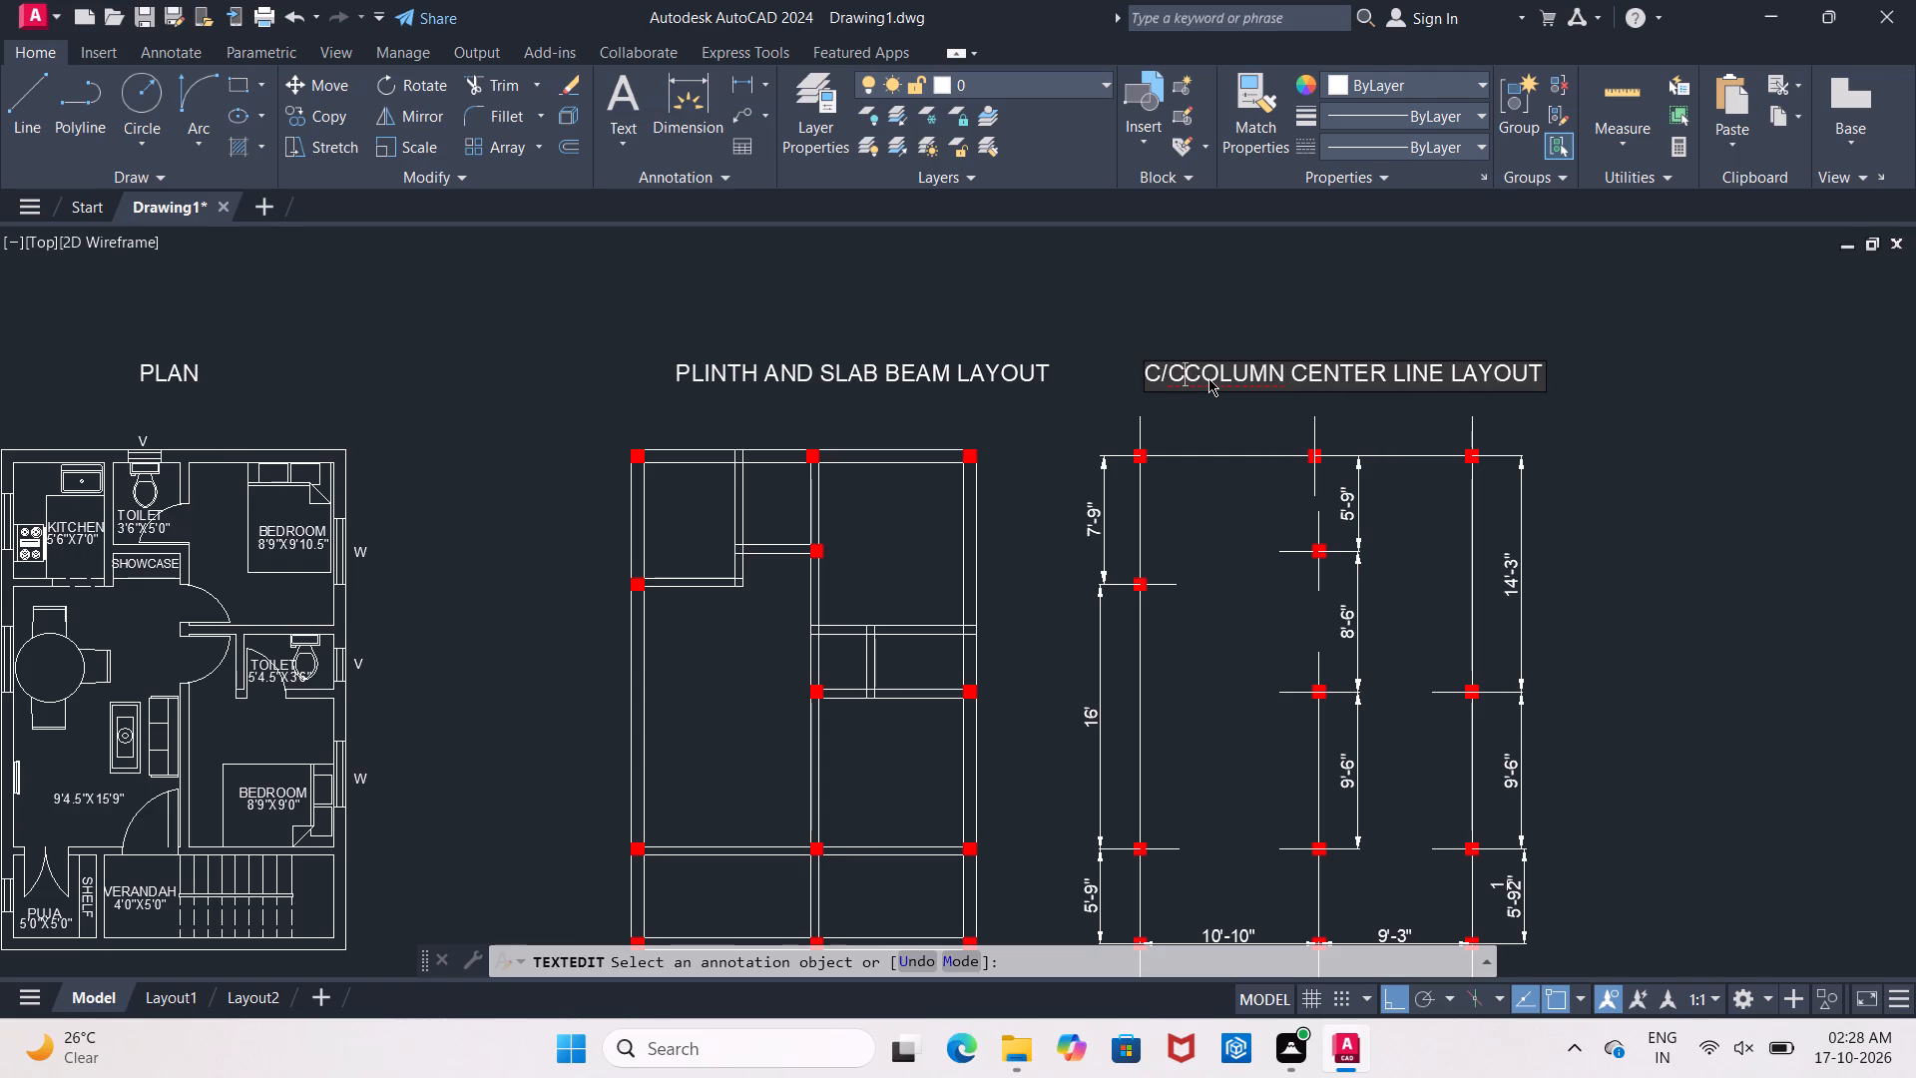
key("space")
type("DI")
key("s")
right_click(1208, 378)
key("t")
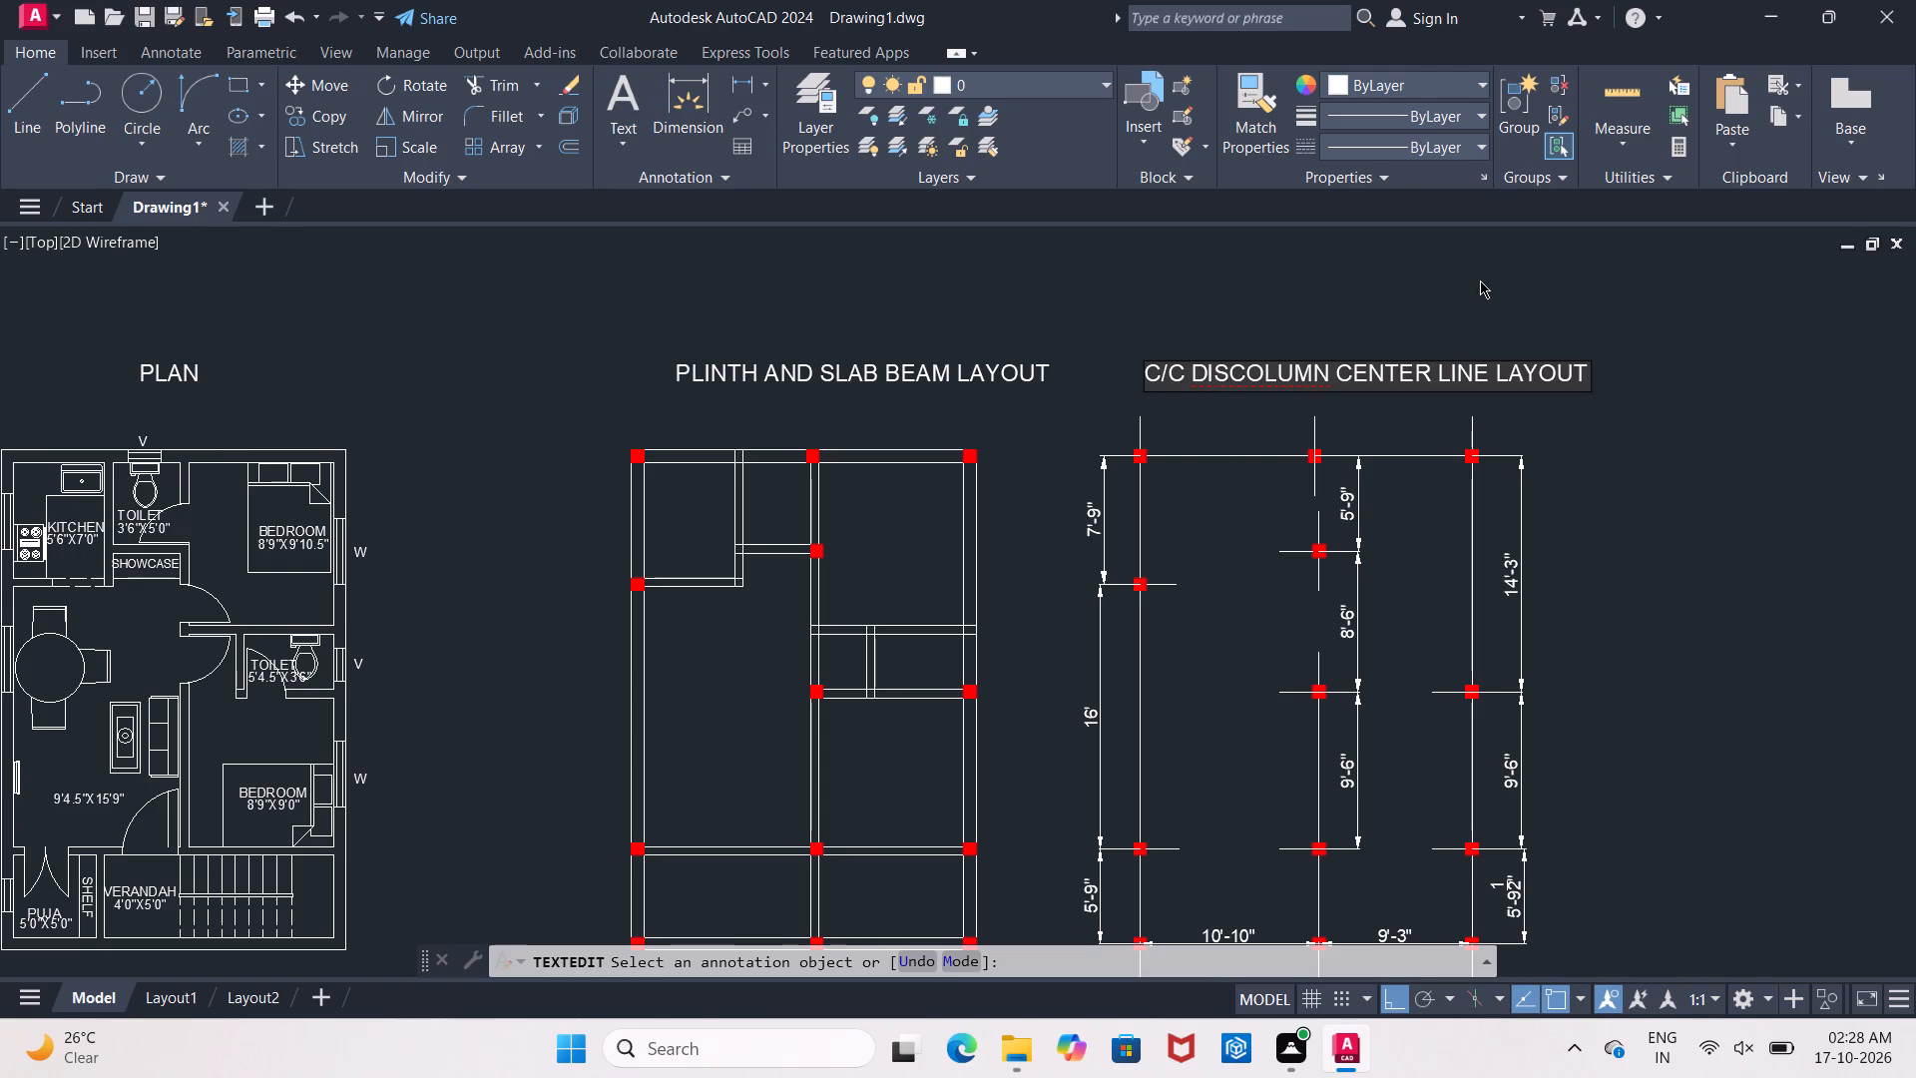
key("t")
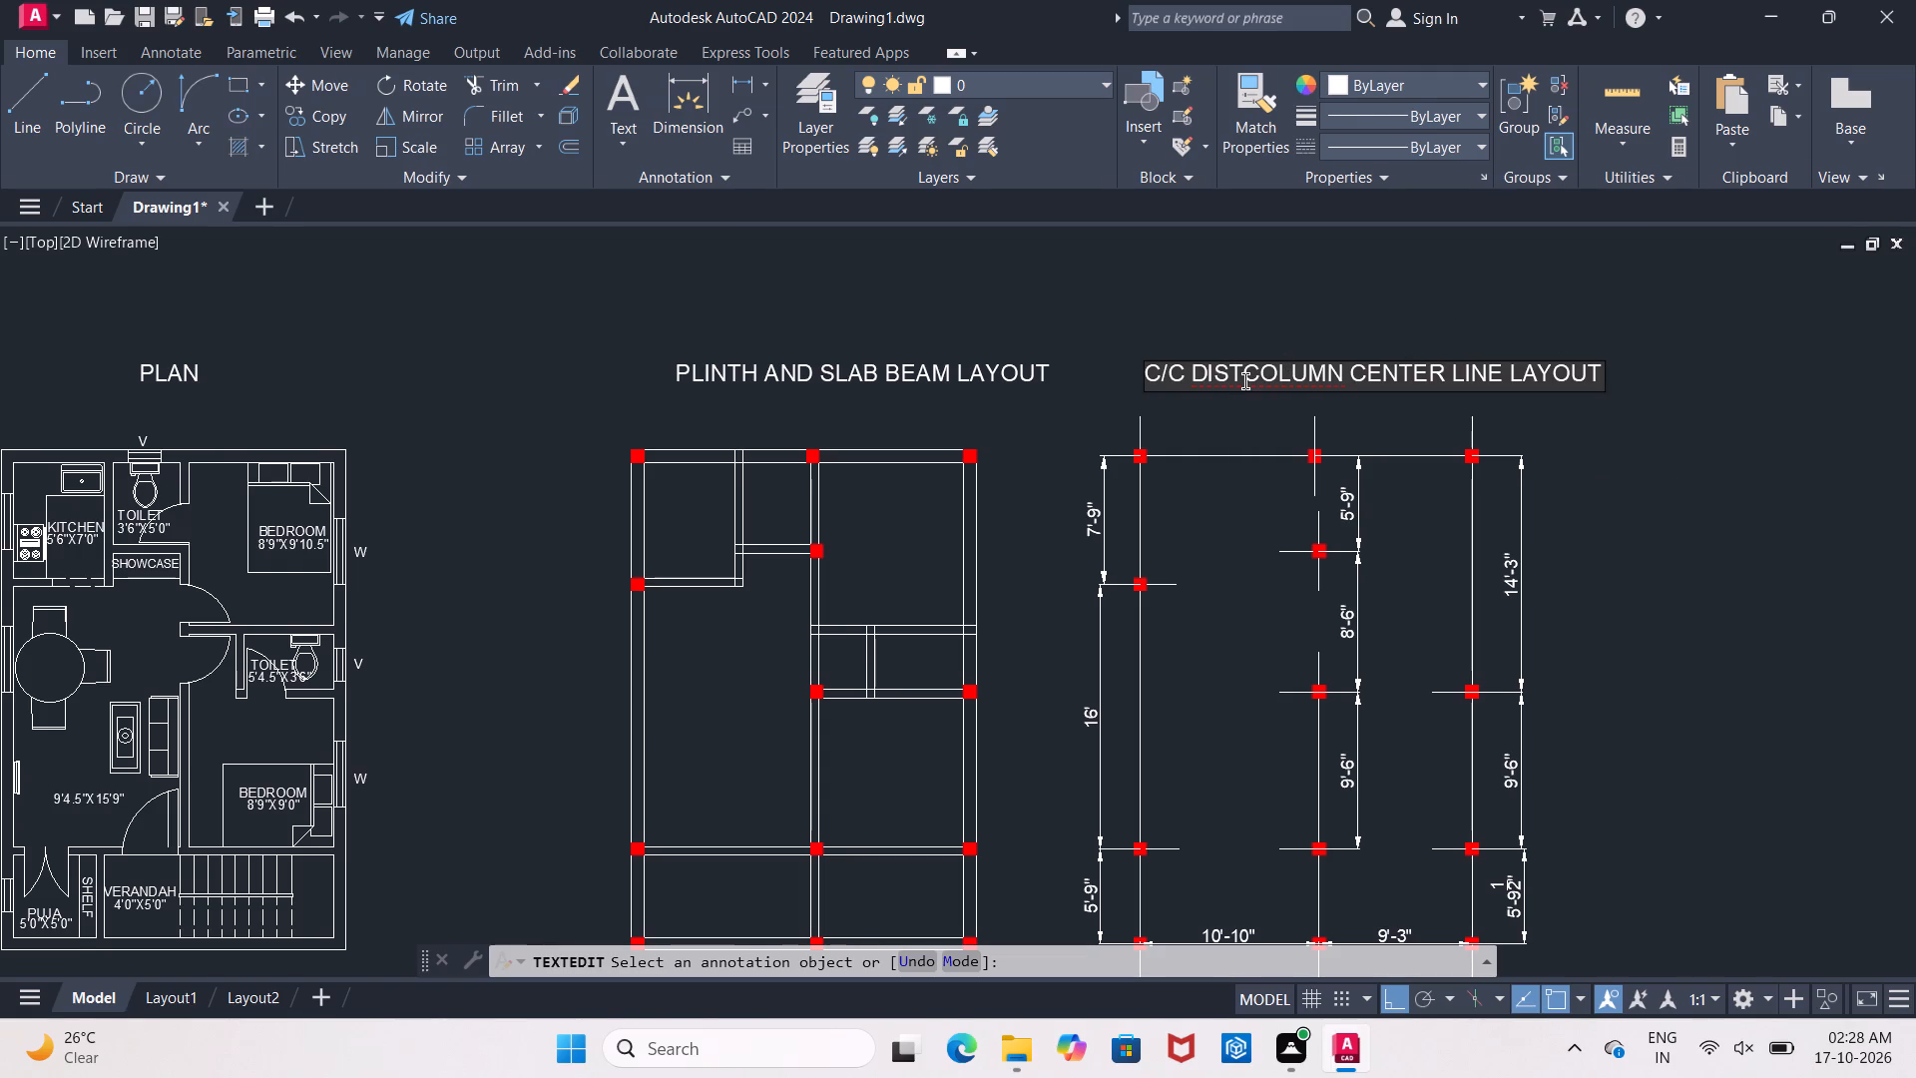
key("space")
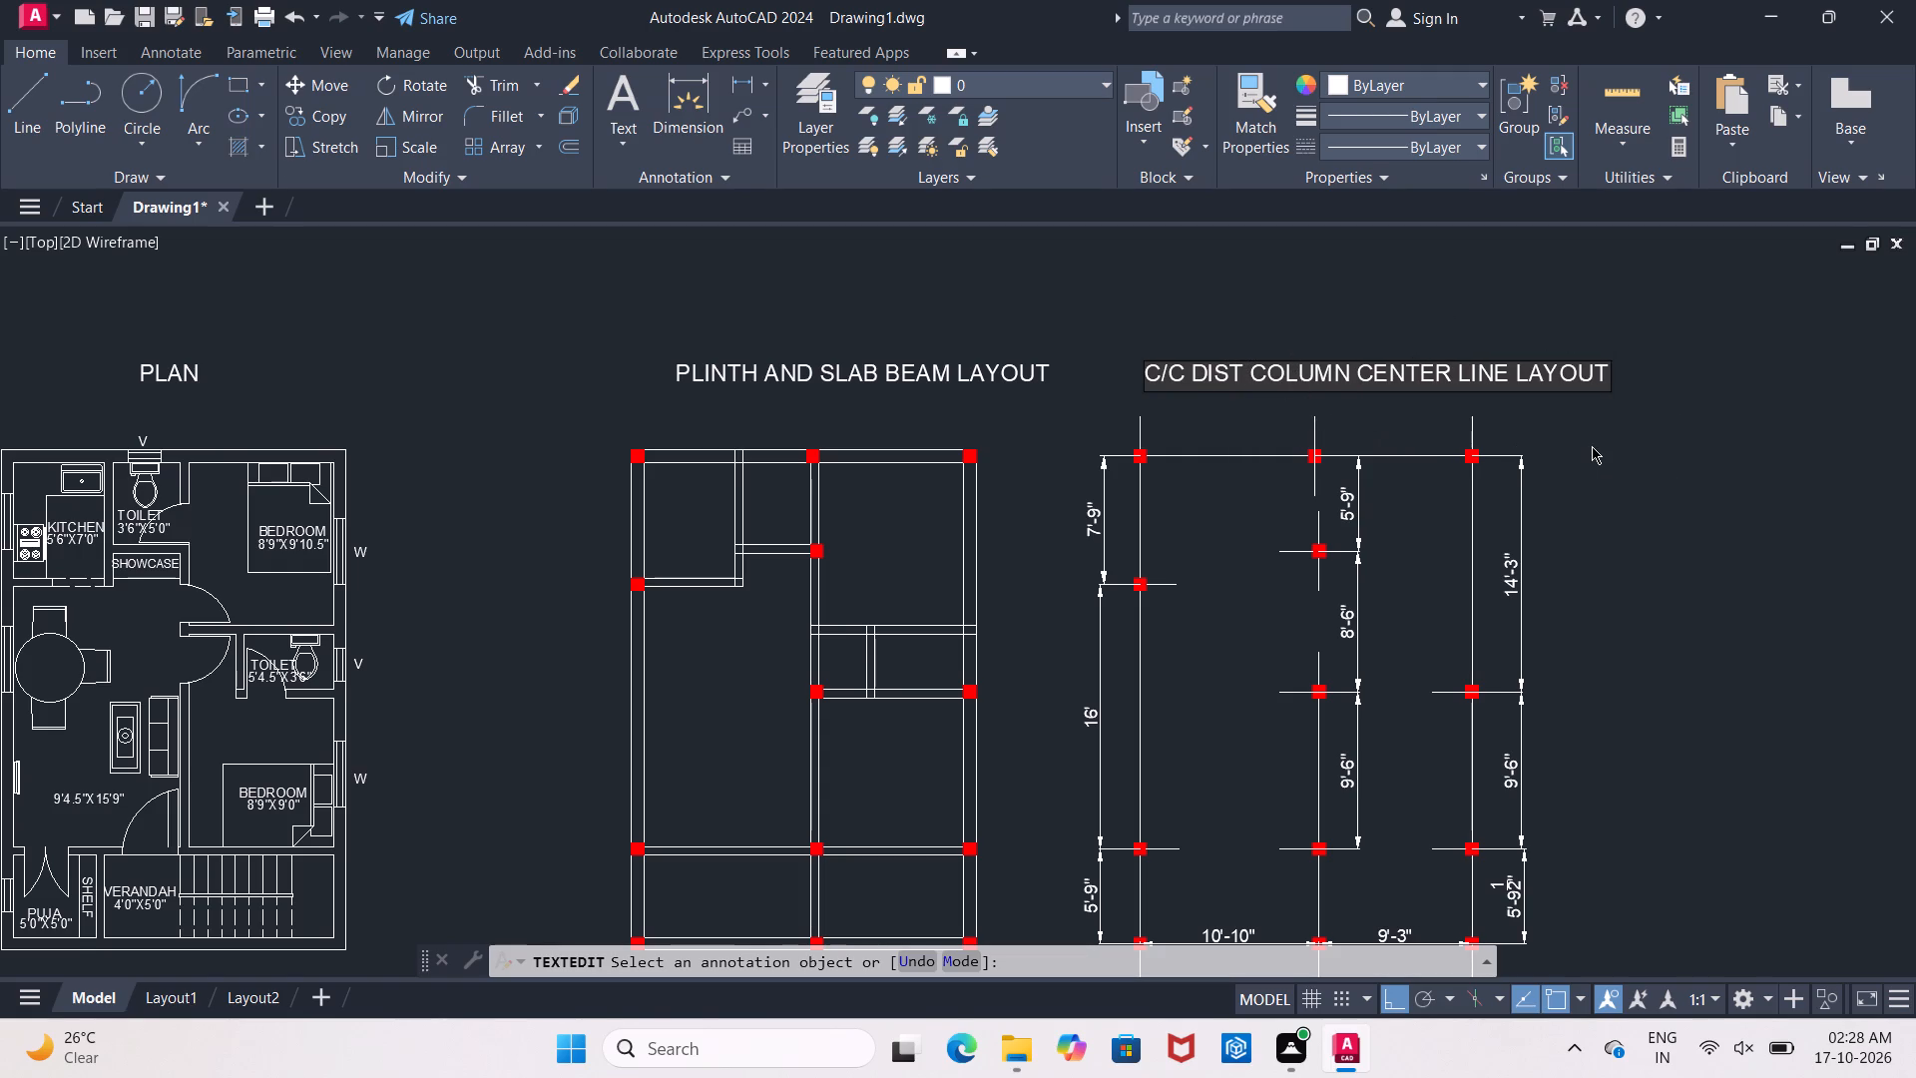
left_click(1594, 446)
key("Escape")
key("Escape")
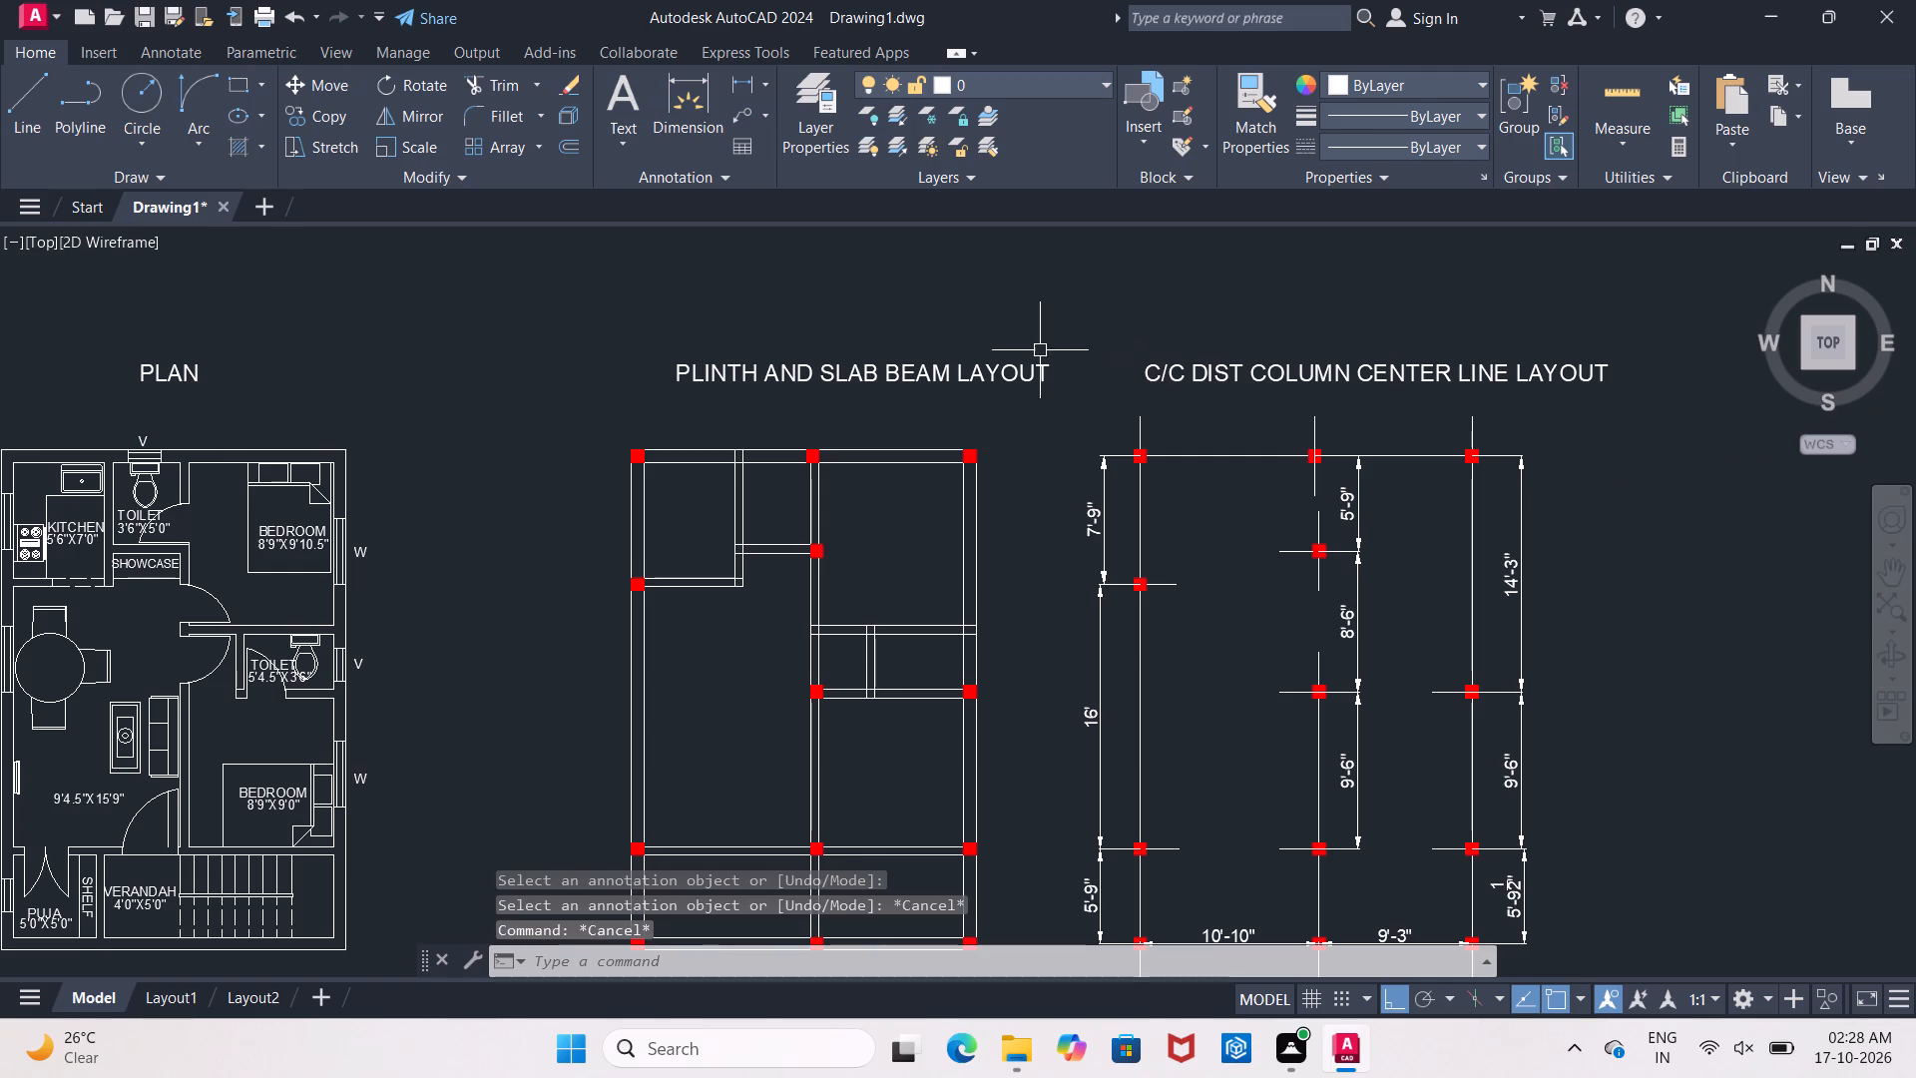
Move the PLINTH AND SLAB BEAM LAYOUT title horizontally so it sits roughly centred above the beam layout.
left_click(1006, 367)
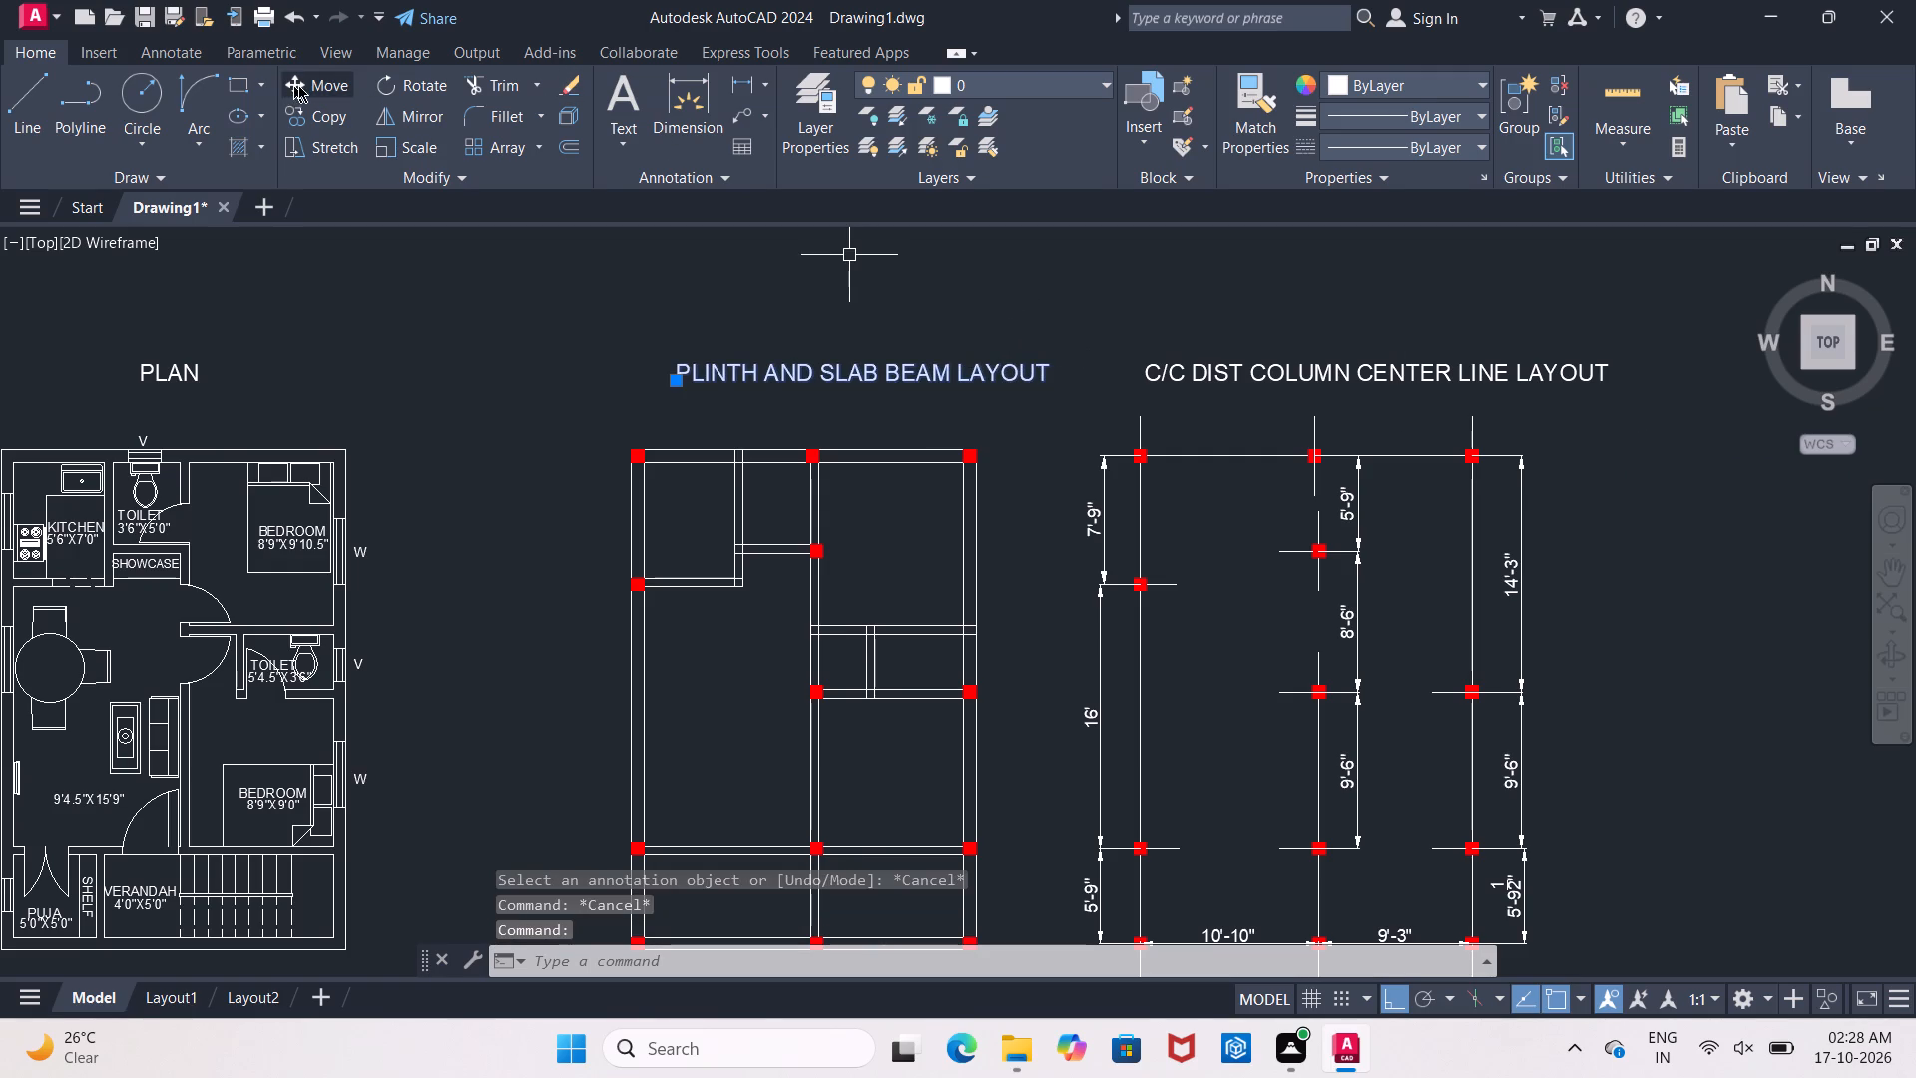
left_click(303, 85)
left_click(887, 376)
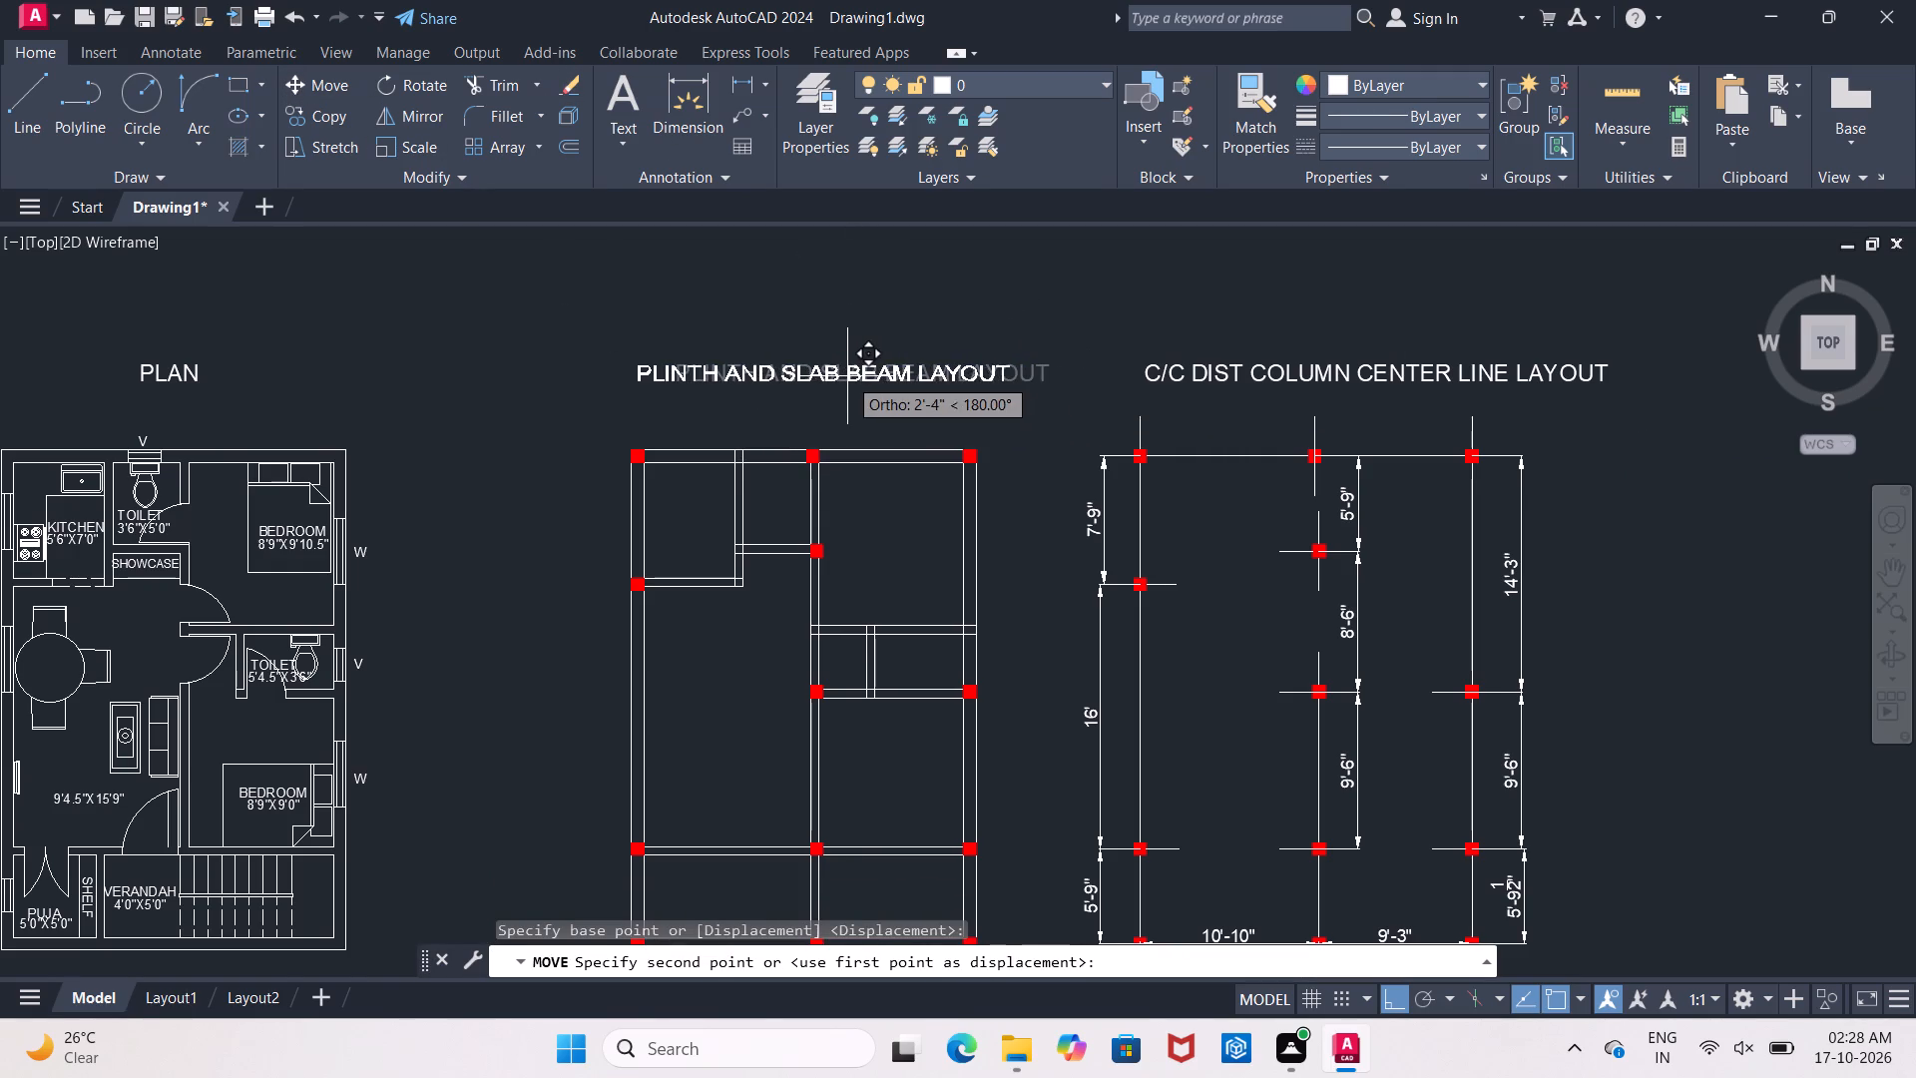
left_click(819, 376)
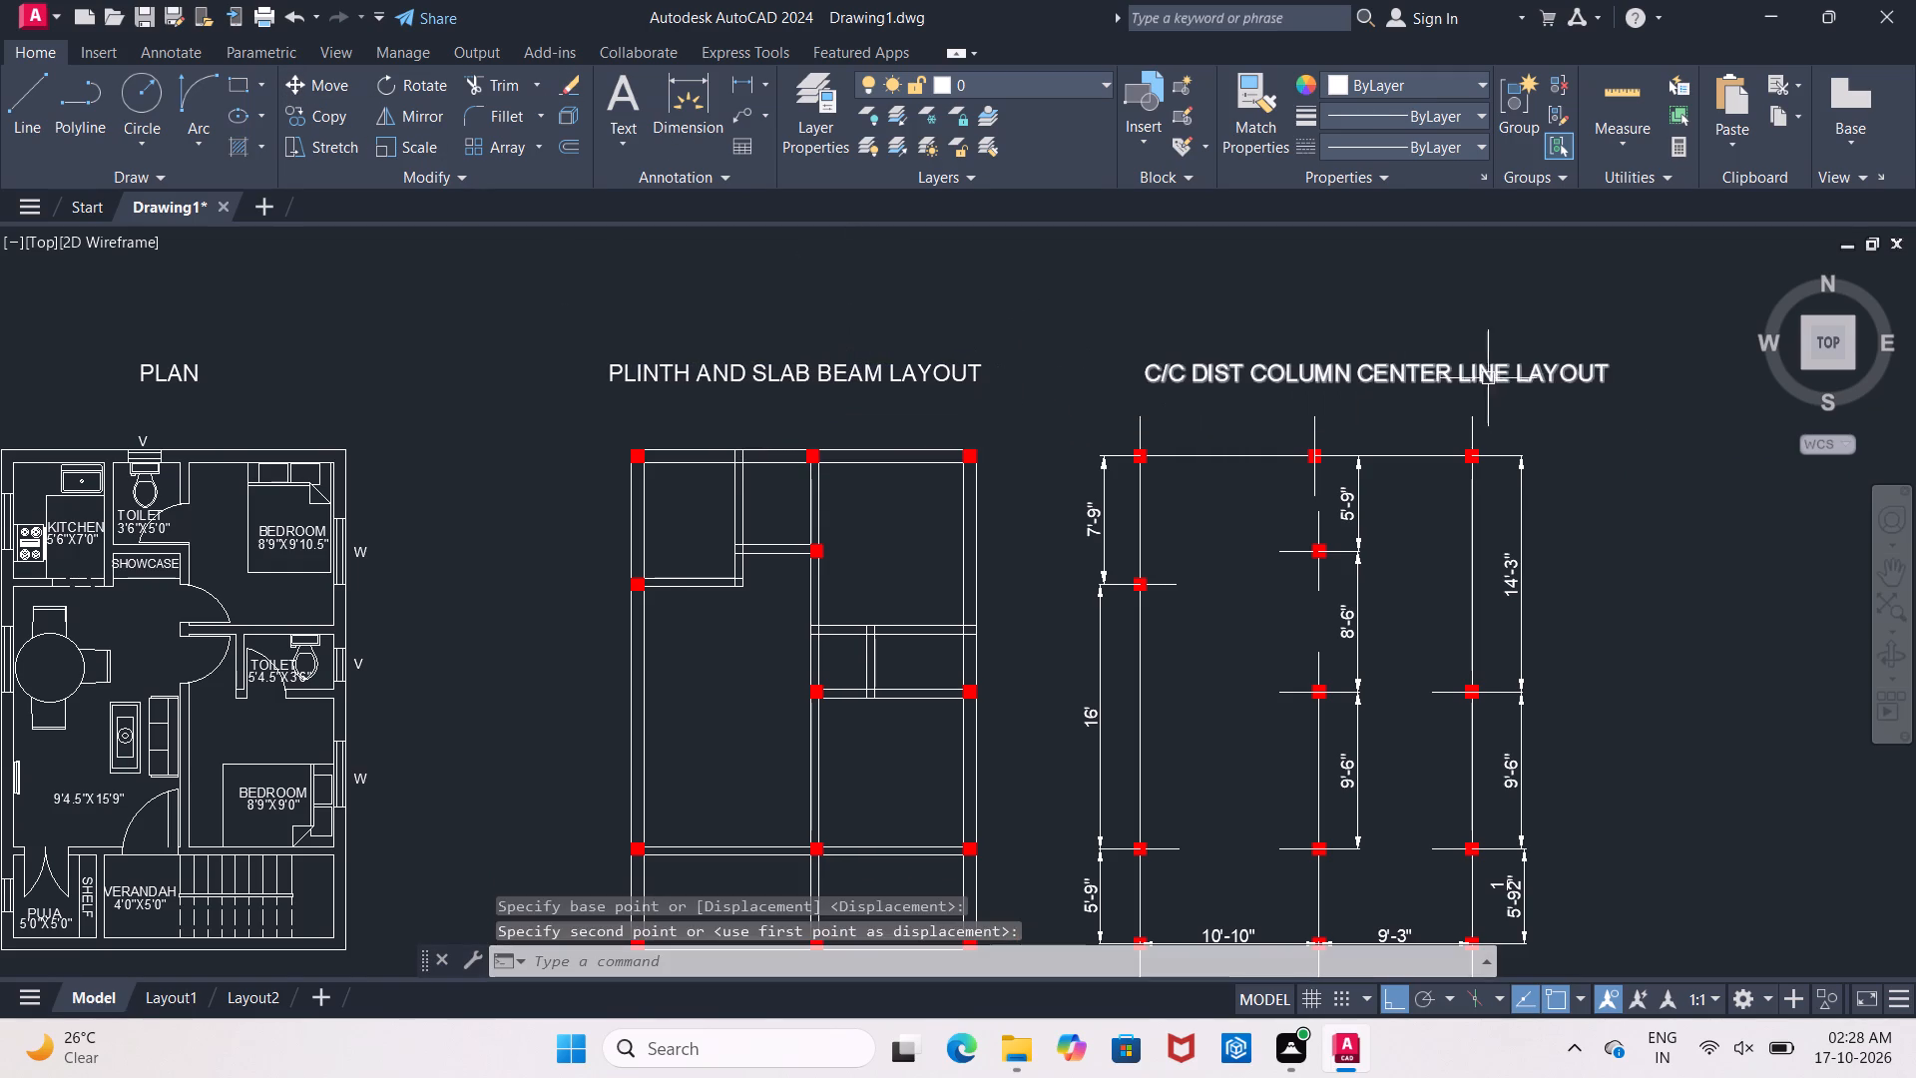
Move the C/C DIST COLUMN CENTER LINE LAYOUT title horizontally so it sits roughly centred above the column drawing.
left_click(1485, 376)
left_click(285, 83)
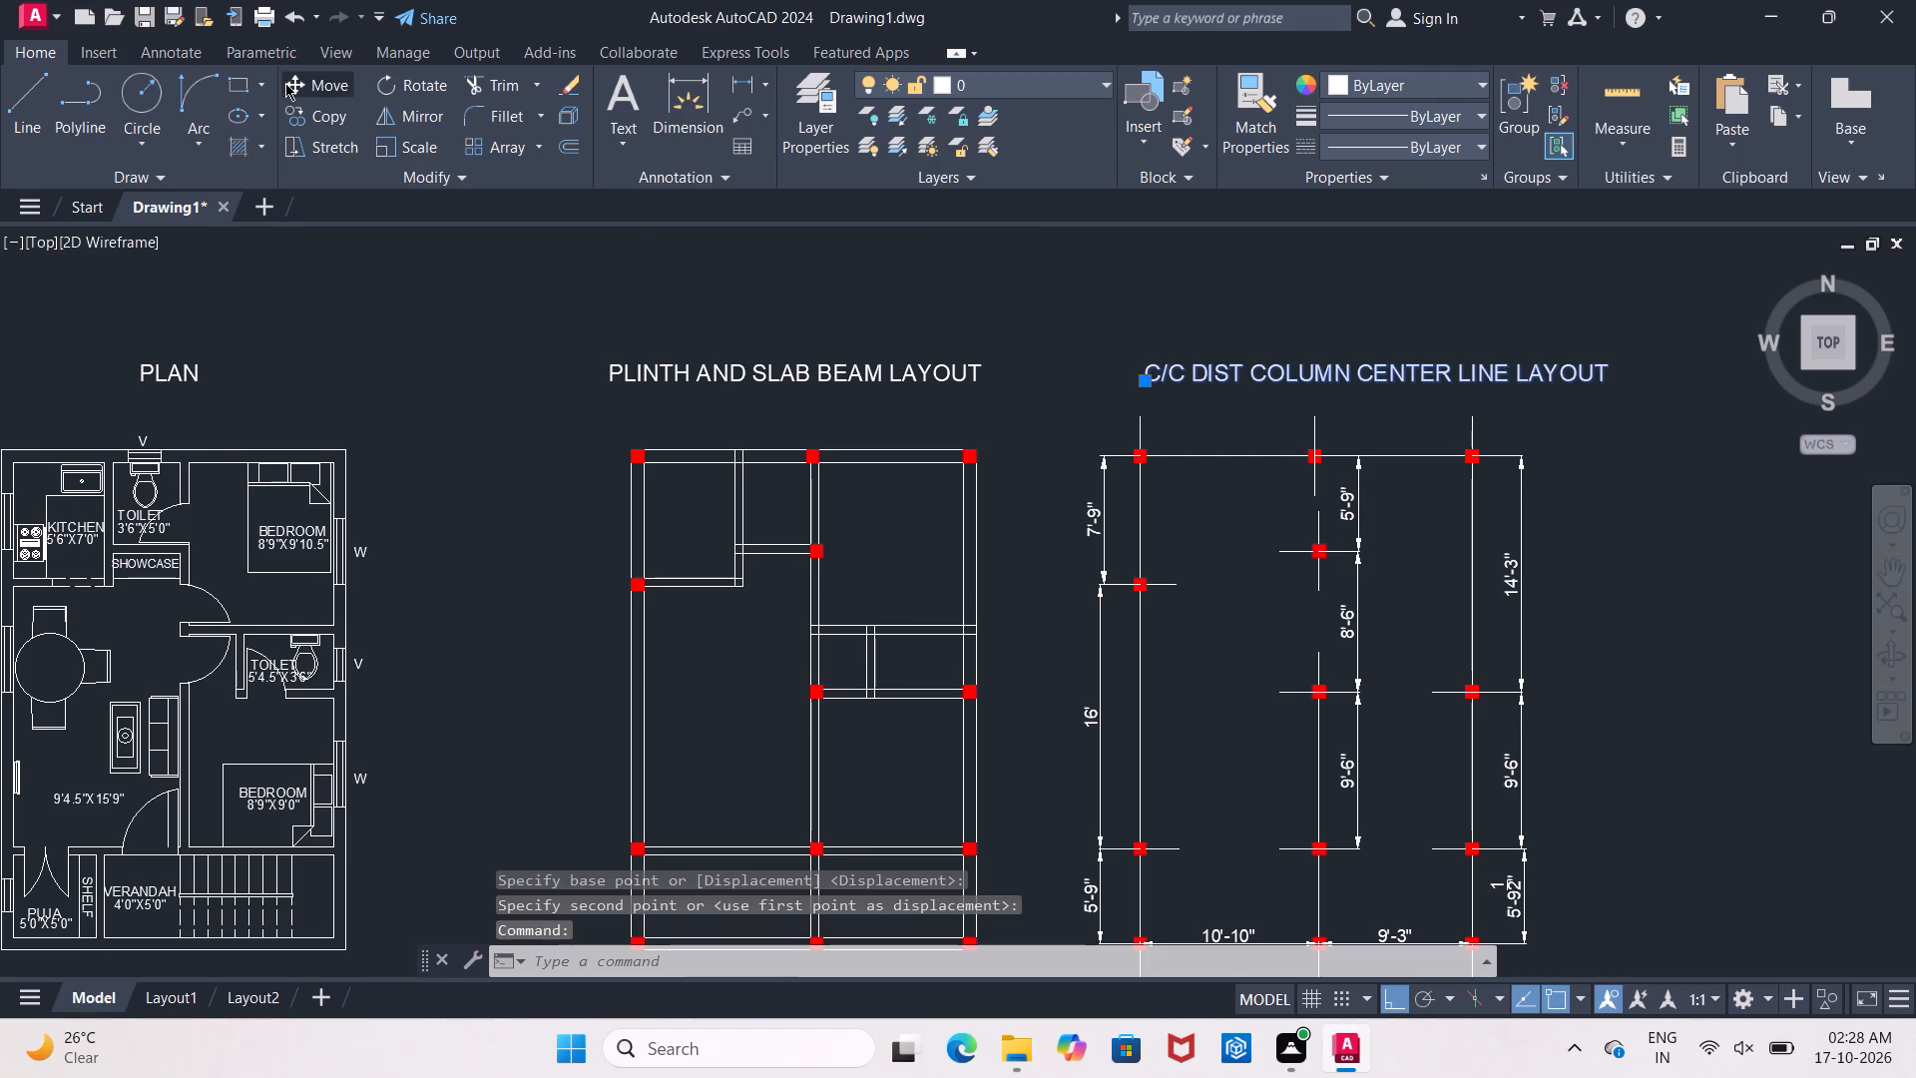
left_click(1489, 380)
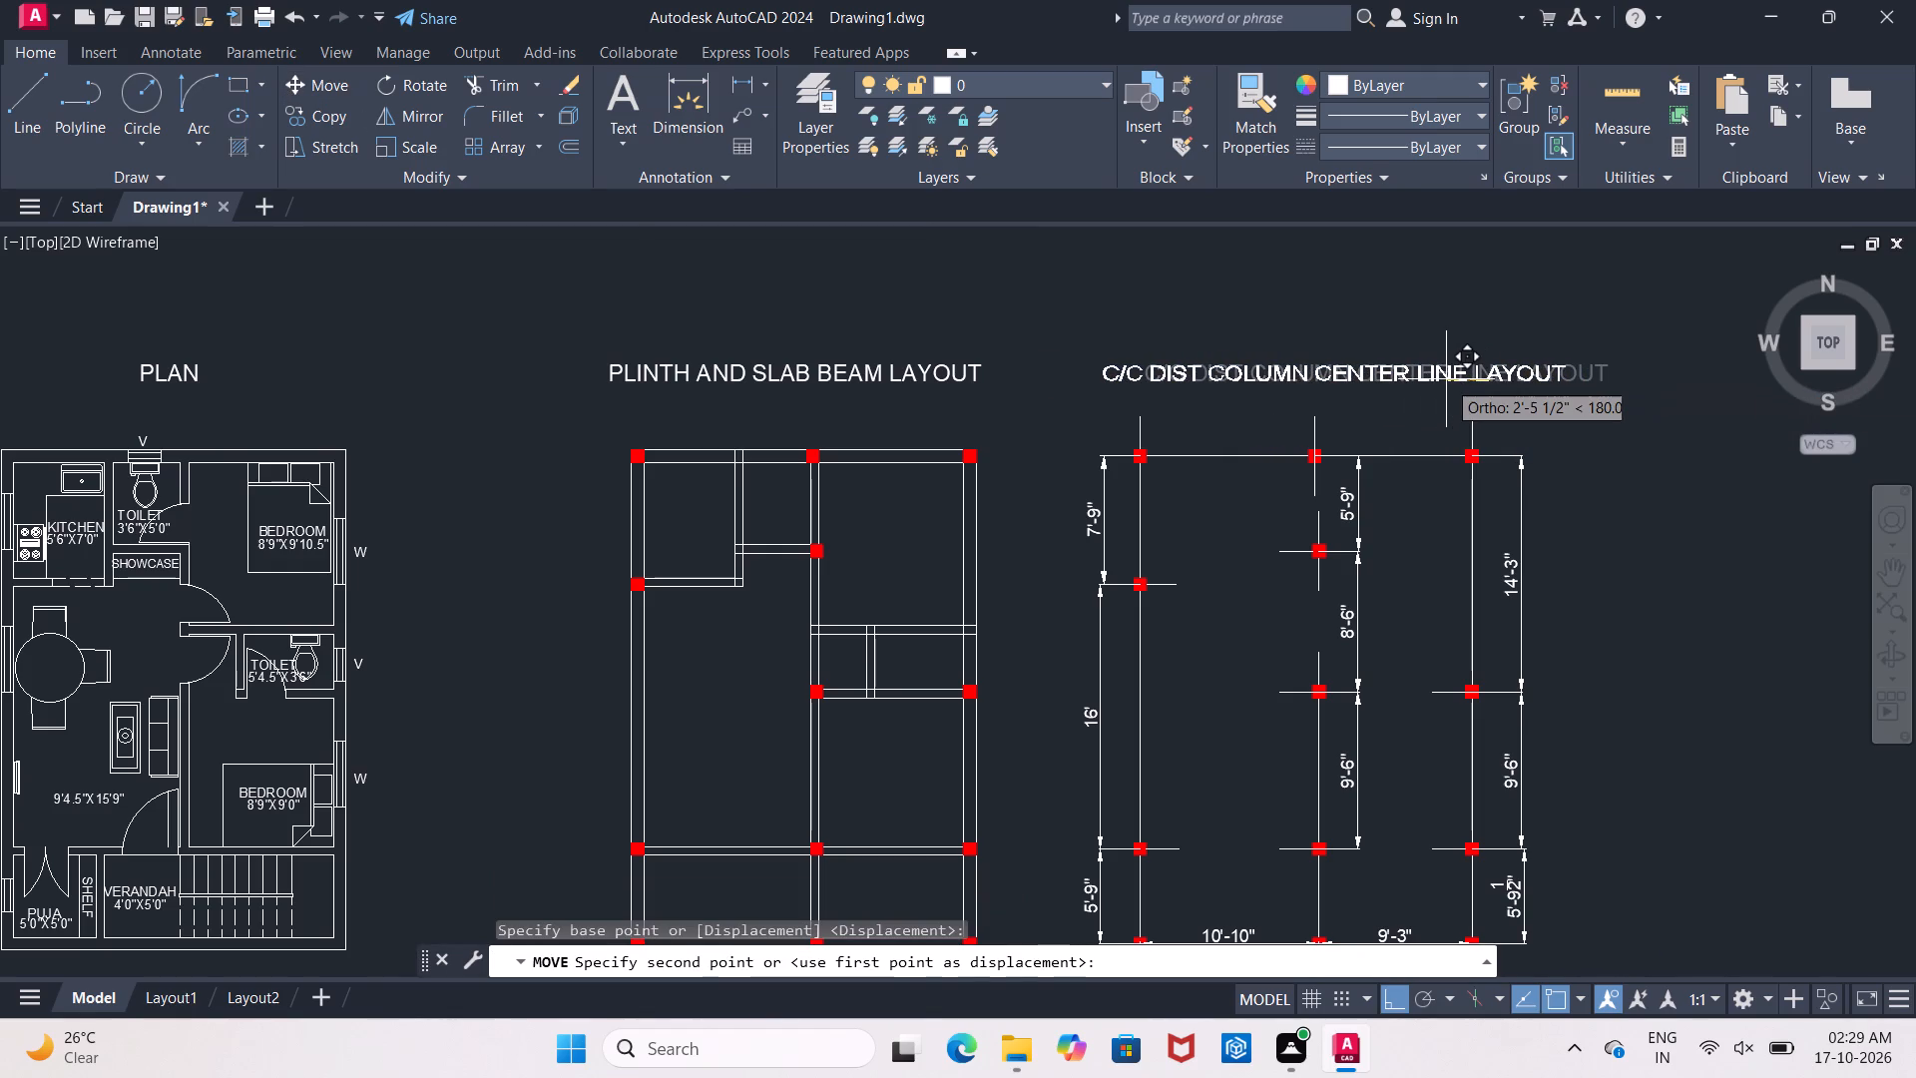
left_click(1436, 379)
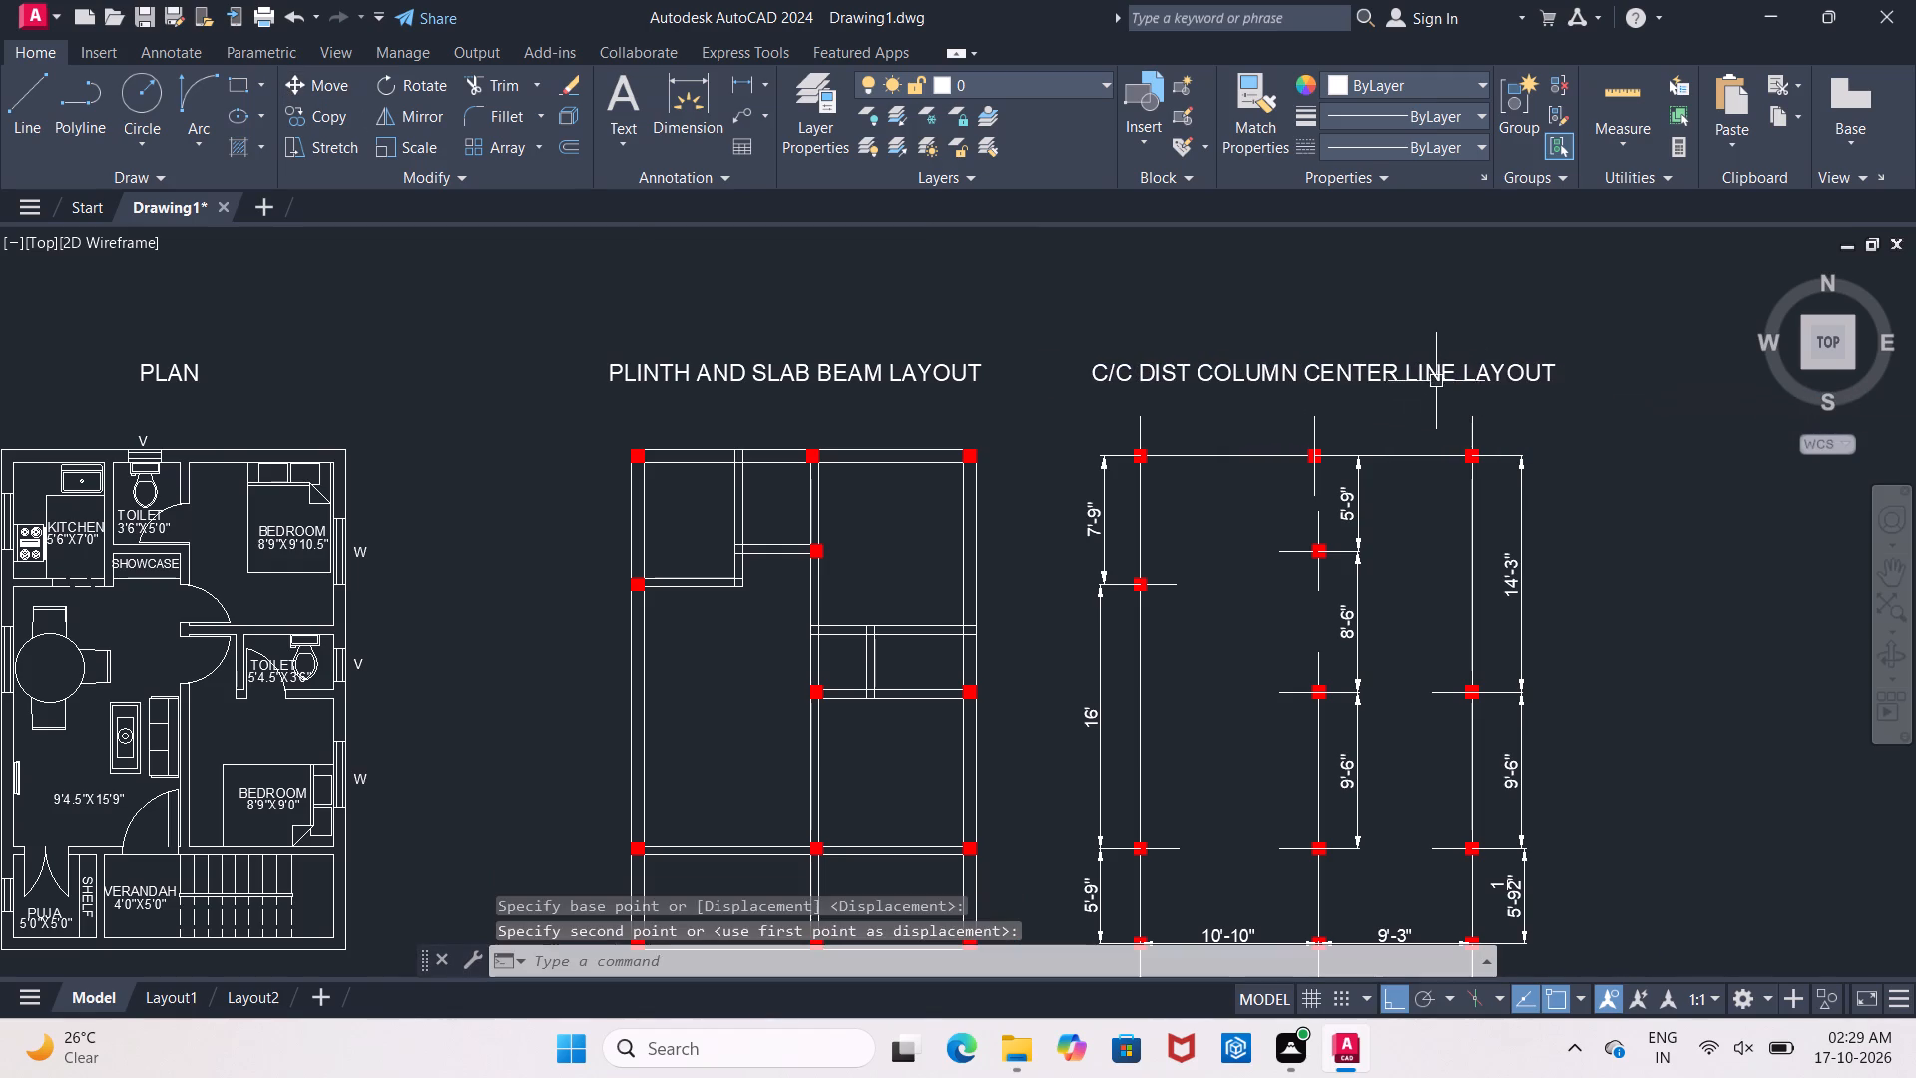
Draw a rectangular border enclosing all three drawings and their titles.
scroll(1440, 405, "down", 2)
middle_click_drag(1439, 405, 1305, 382)
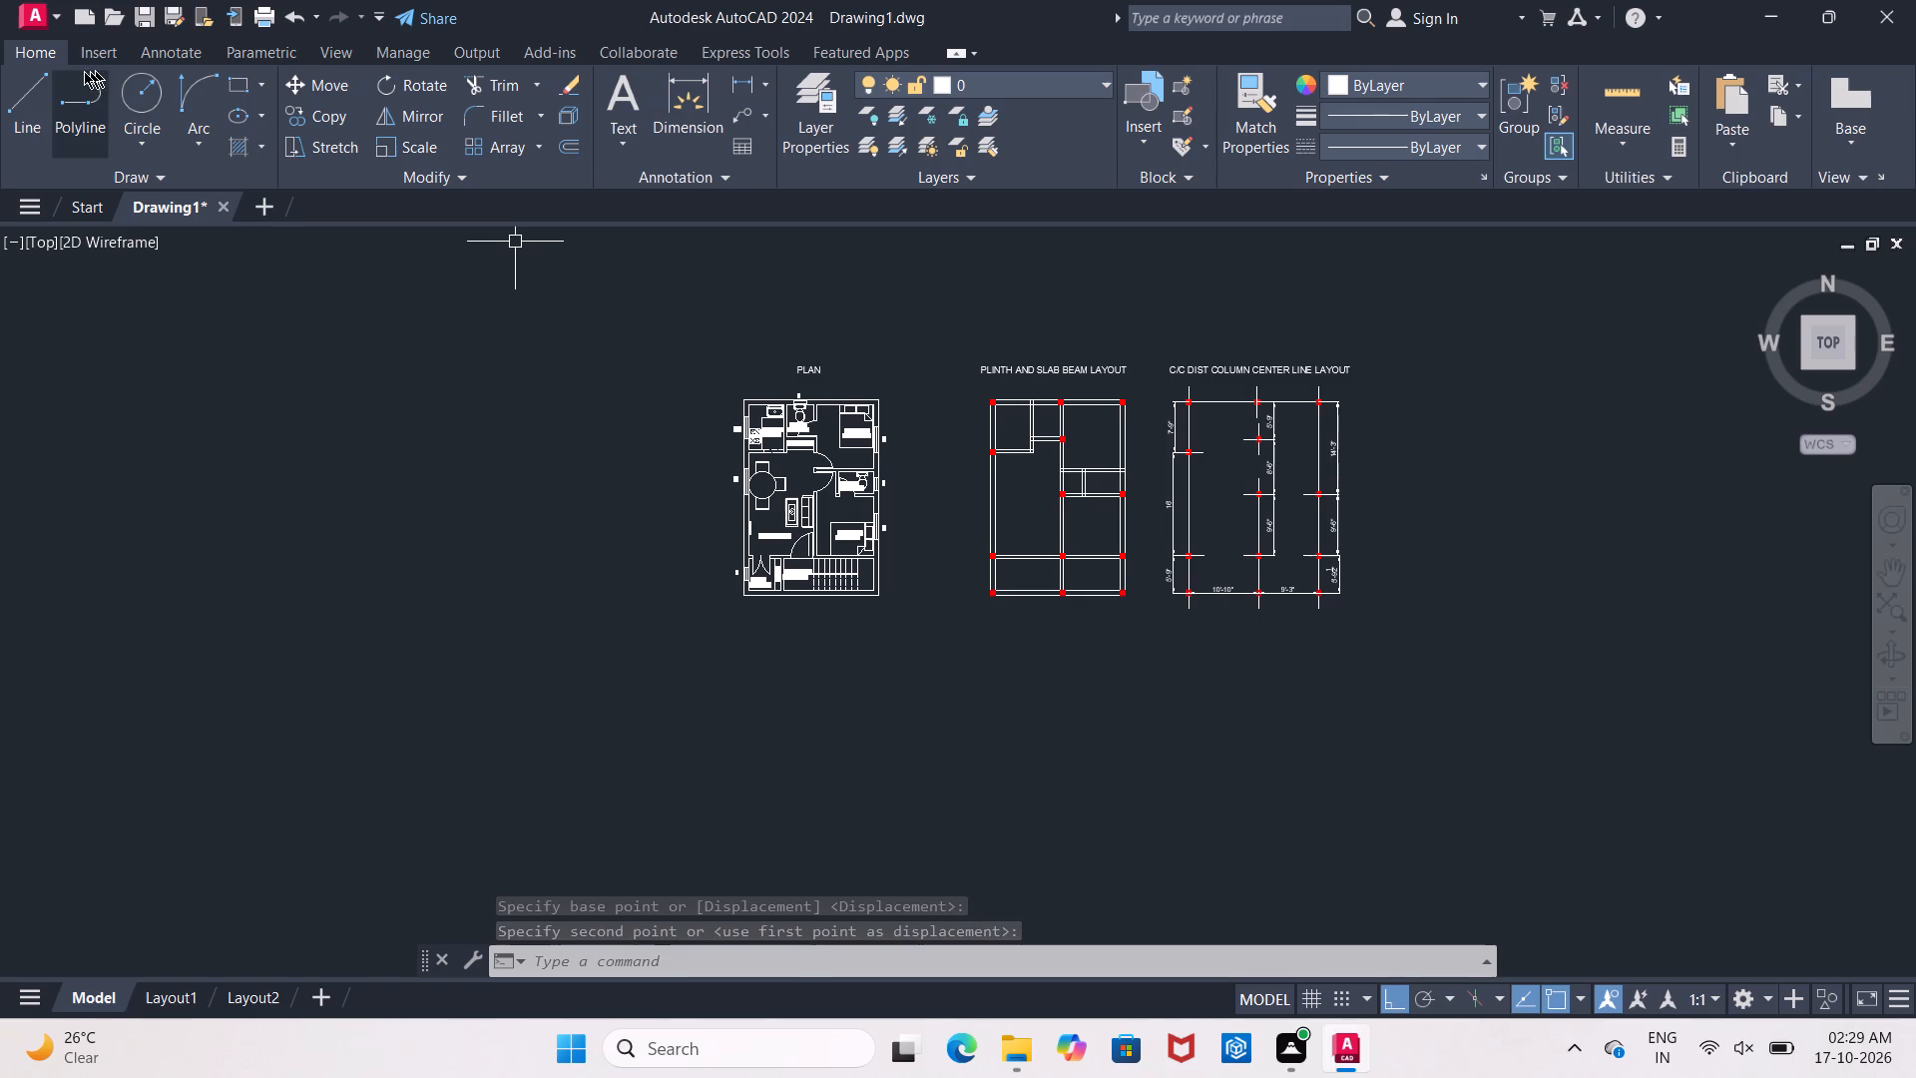
left_click(235, 89)
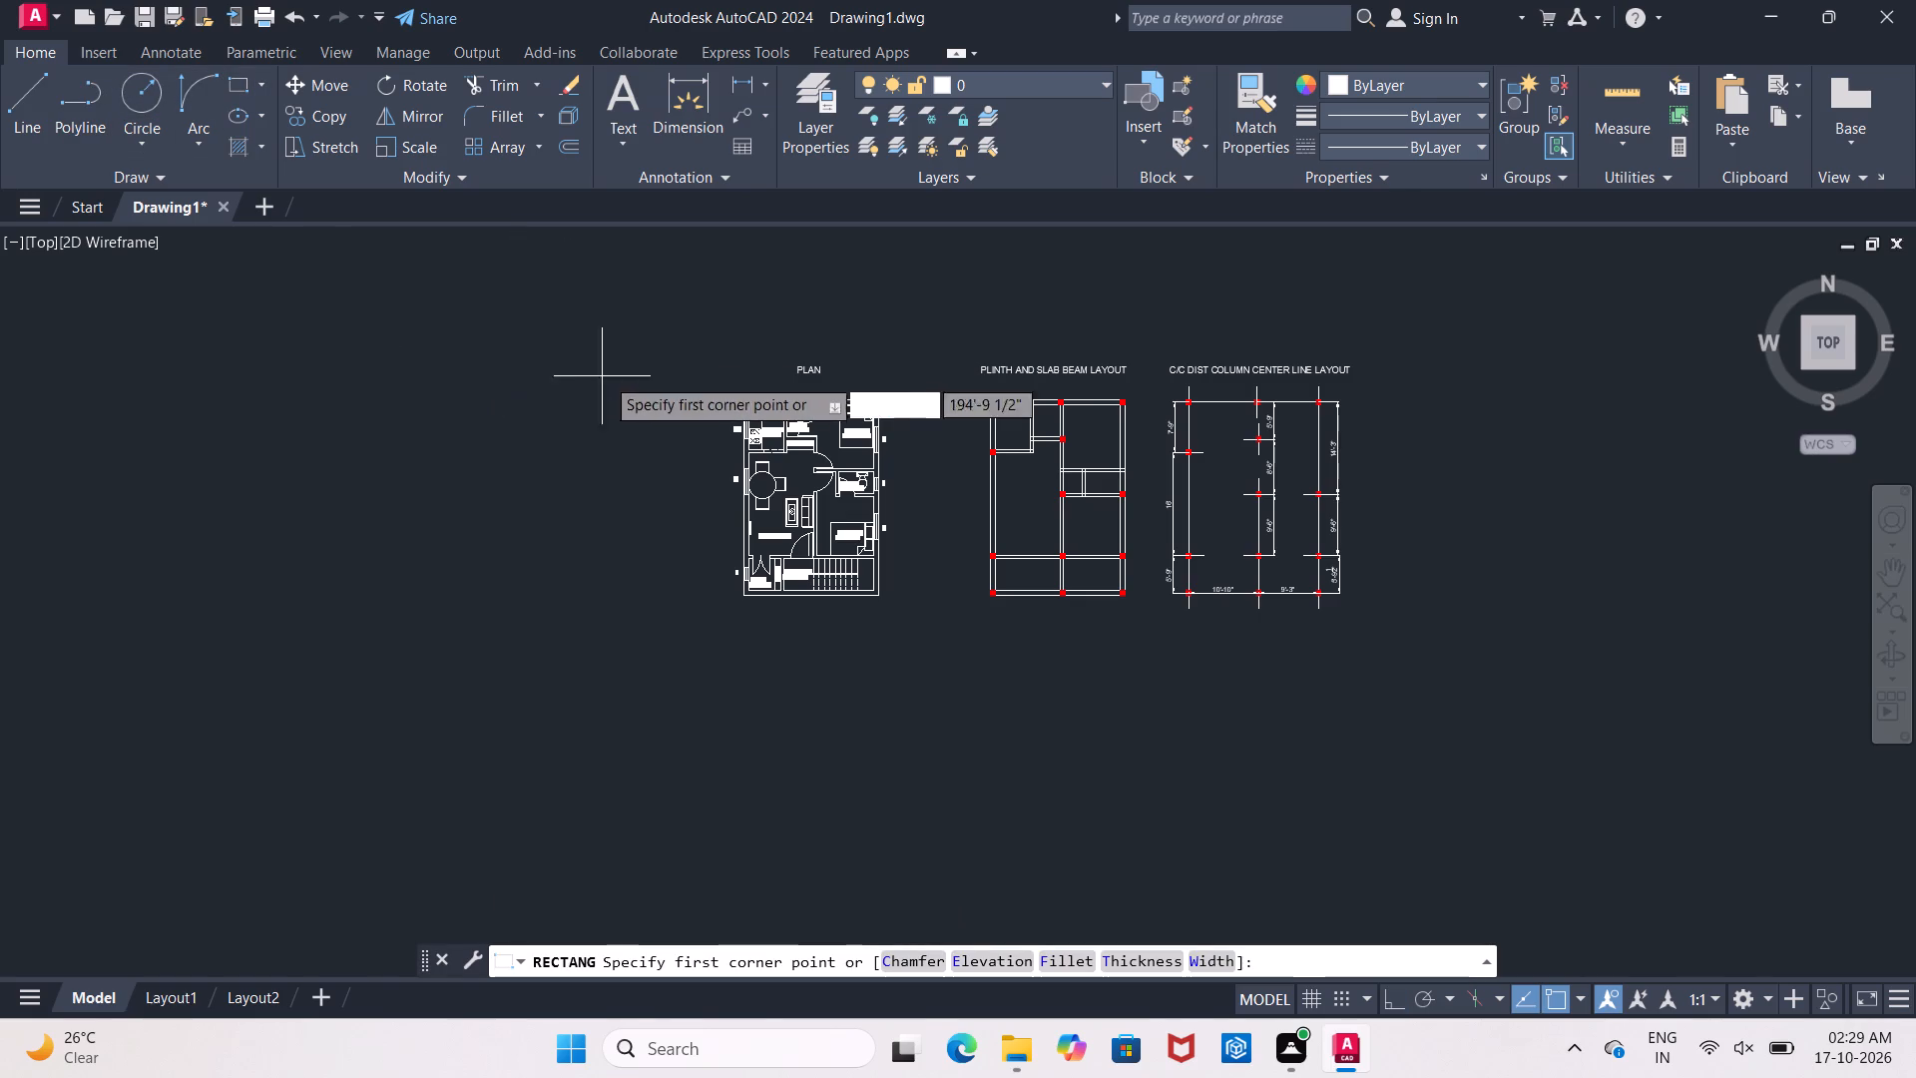
left_click(696, 348)
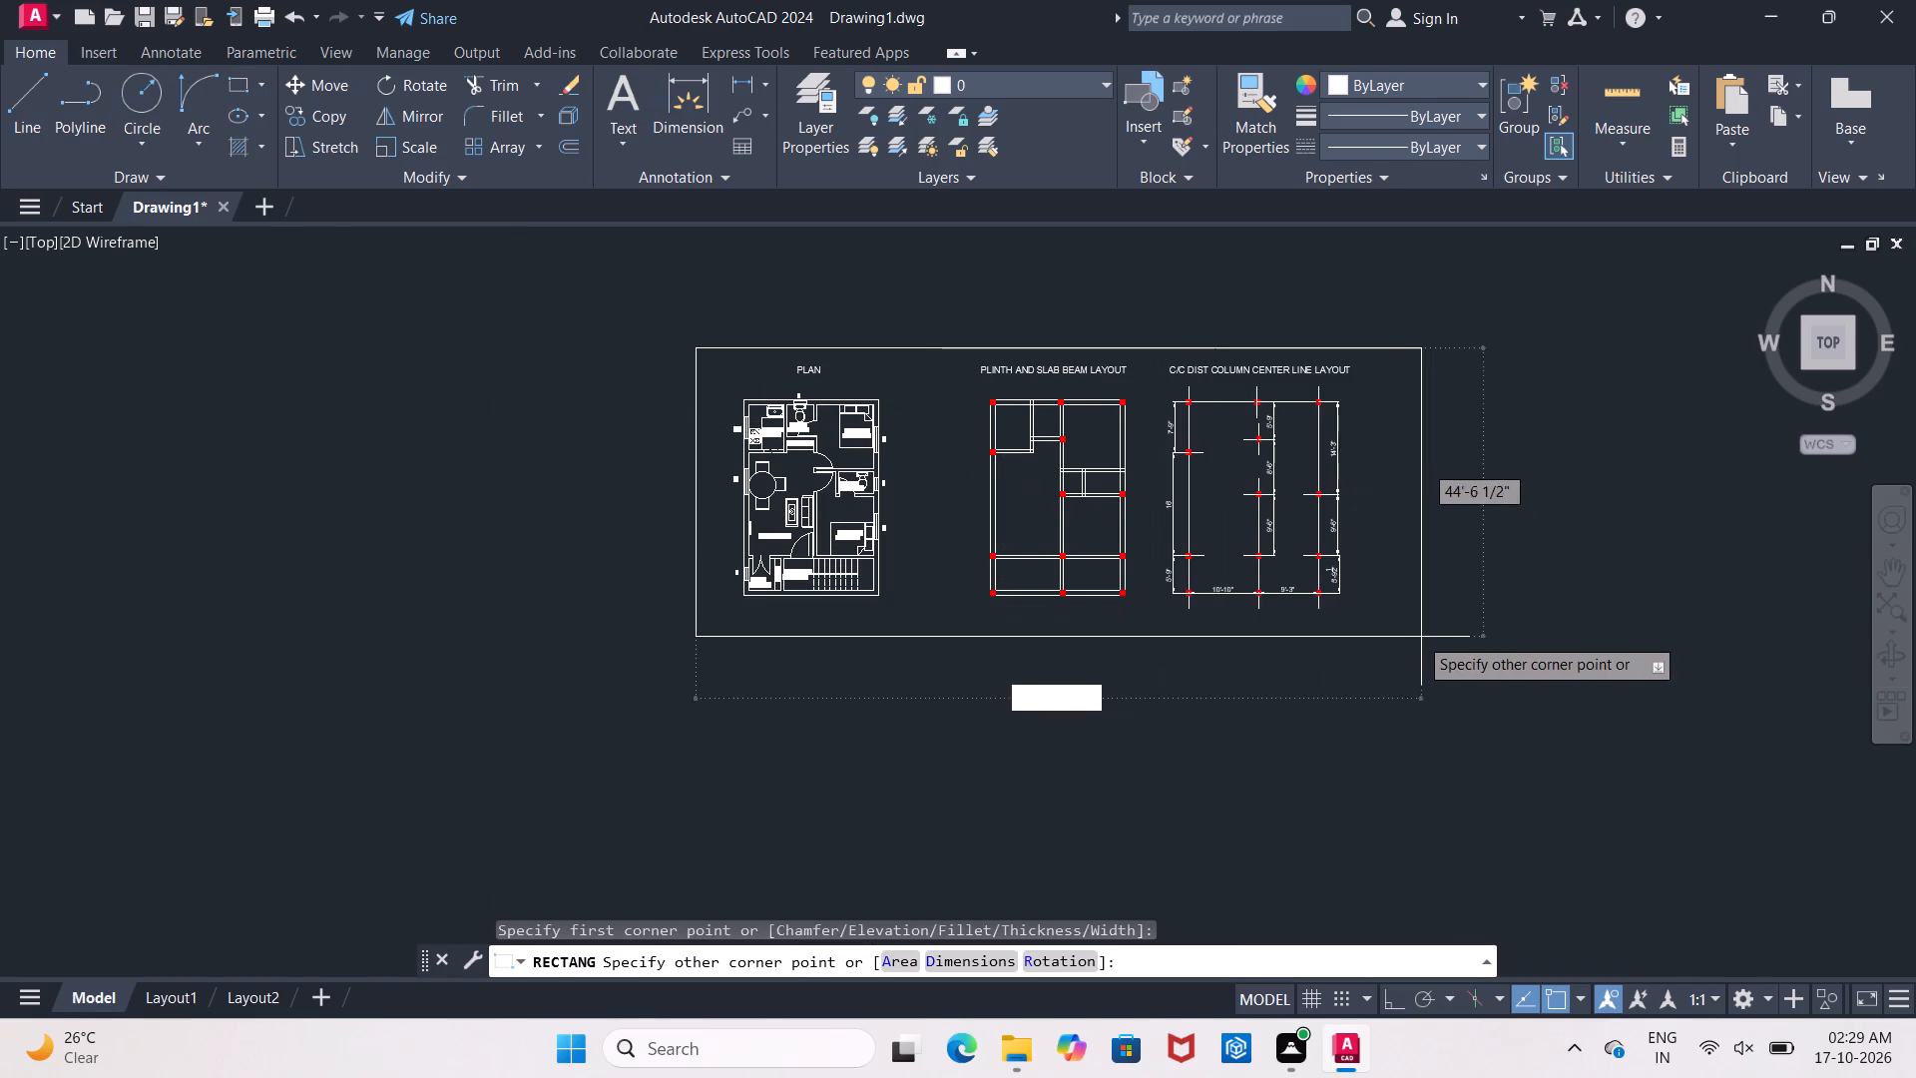
left_click(1383, 616)
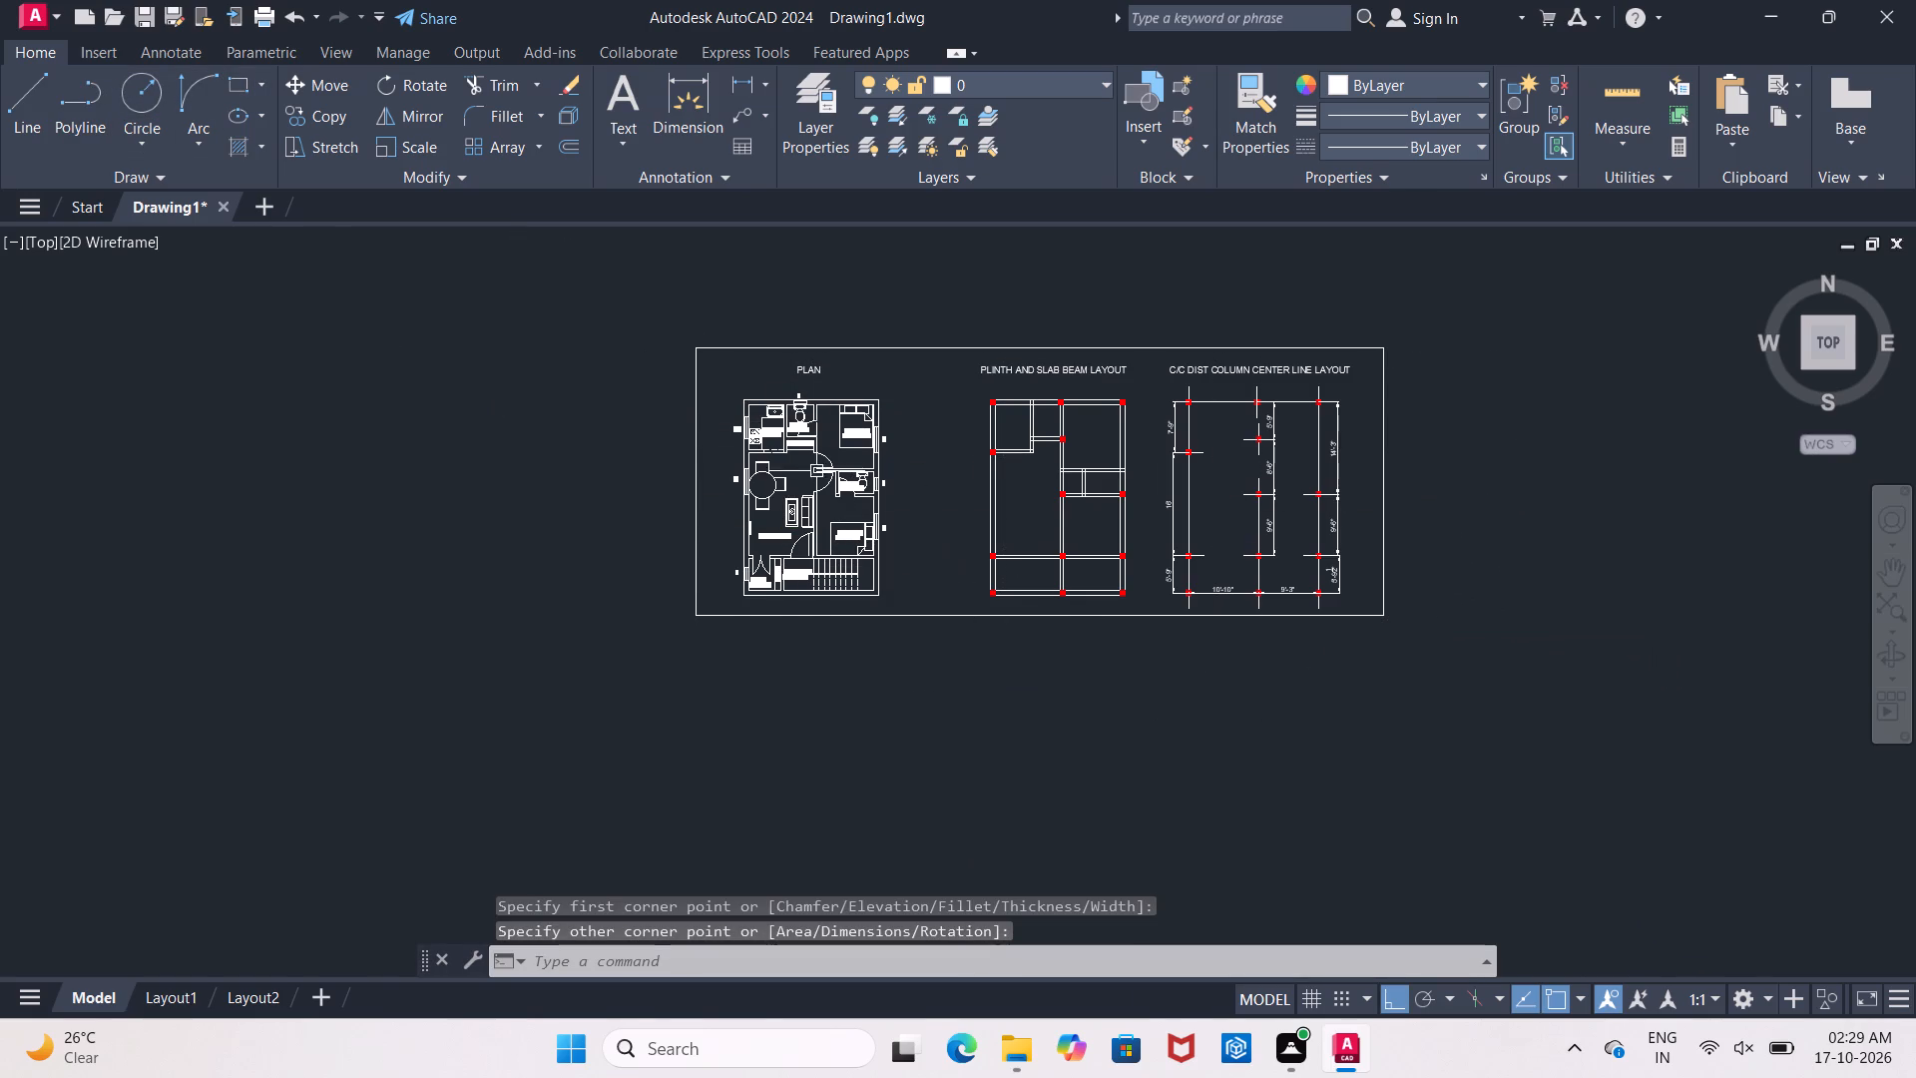
Set the current object colour to 242,113,114 and draw a short horizontal sample line outside the border, beside the floor plan.
scroll(816, 470, "up", 2)
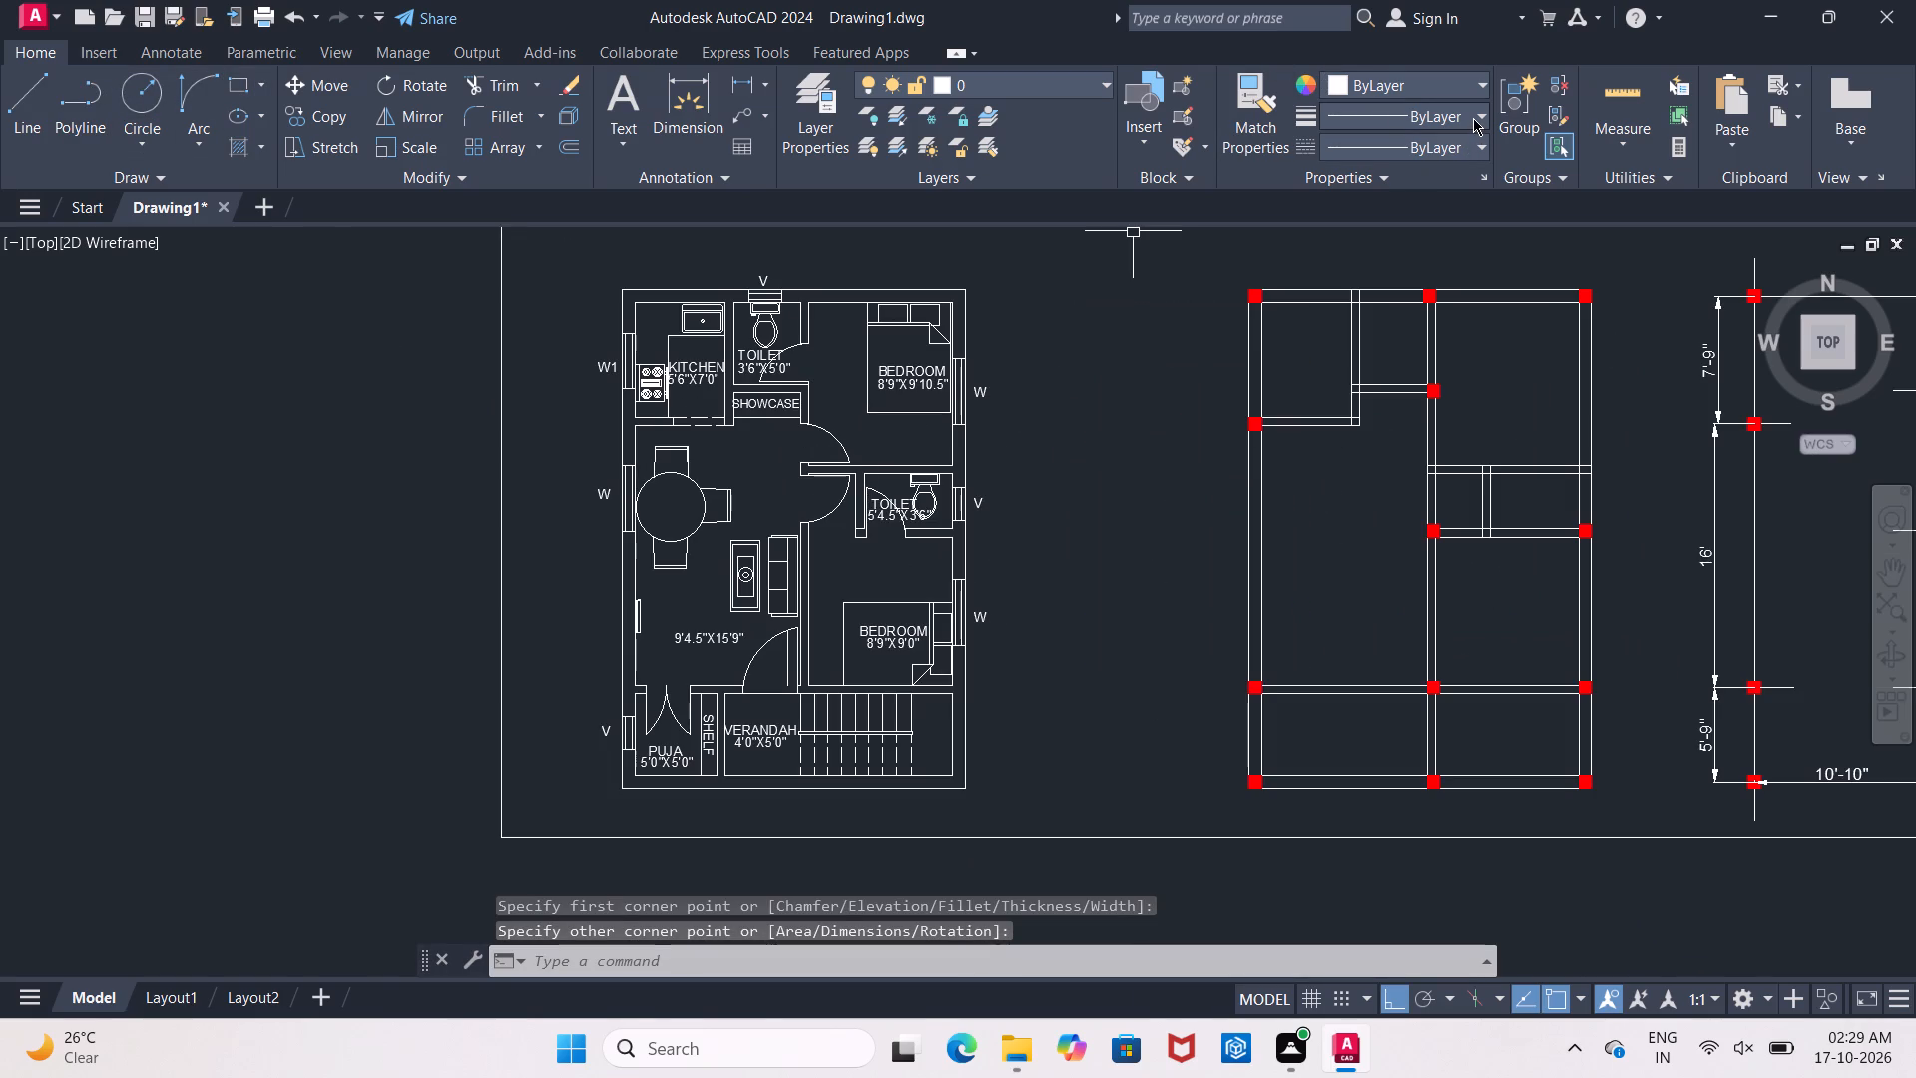
left_click(1475, 87)
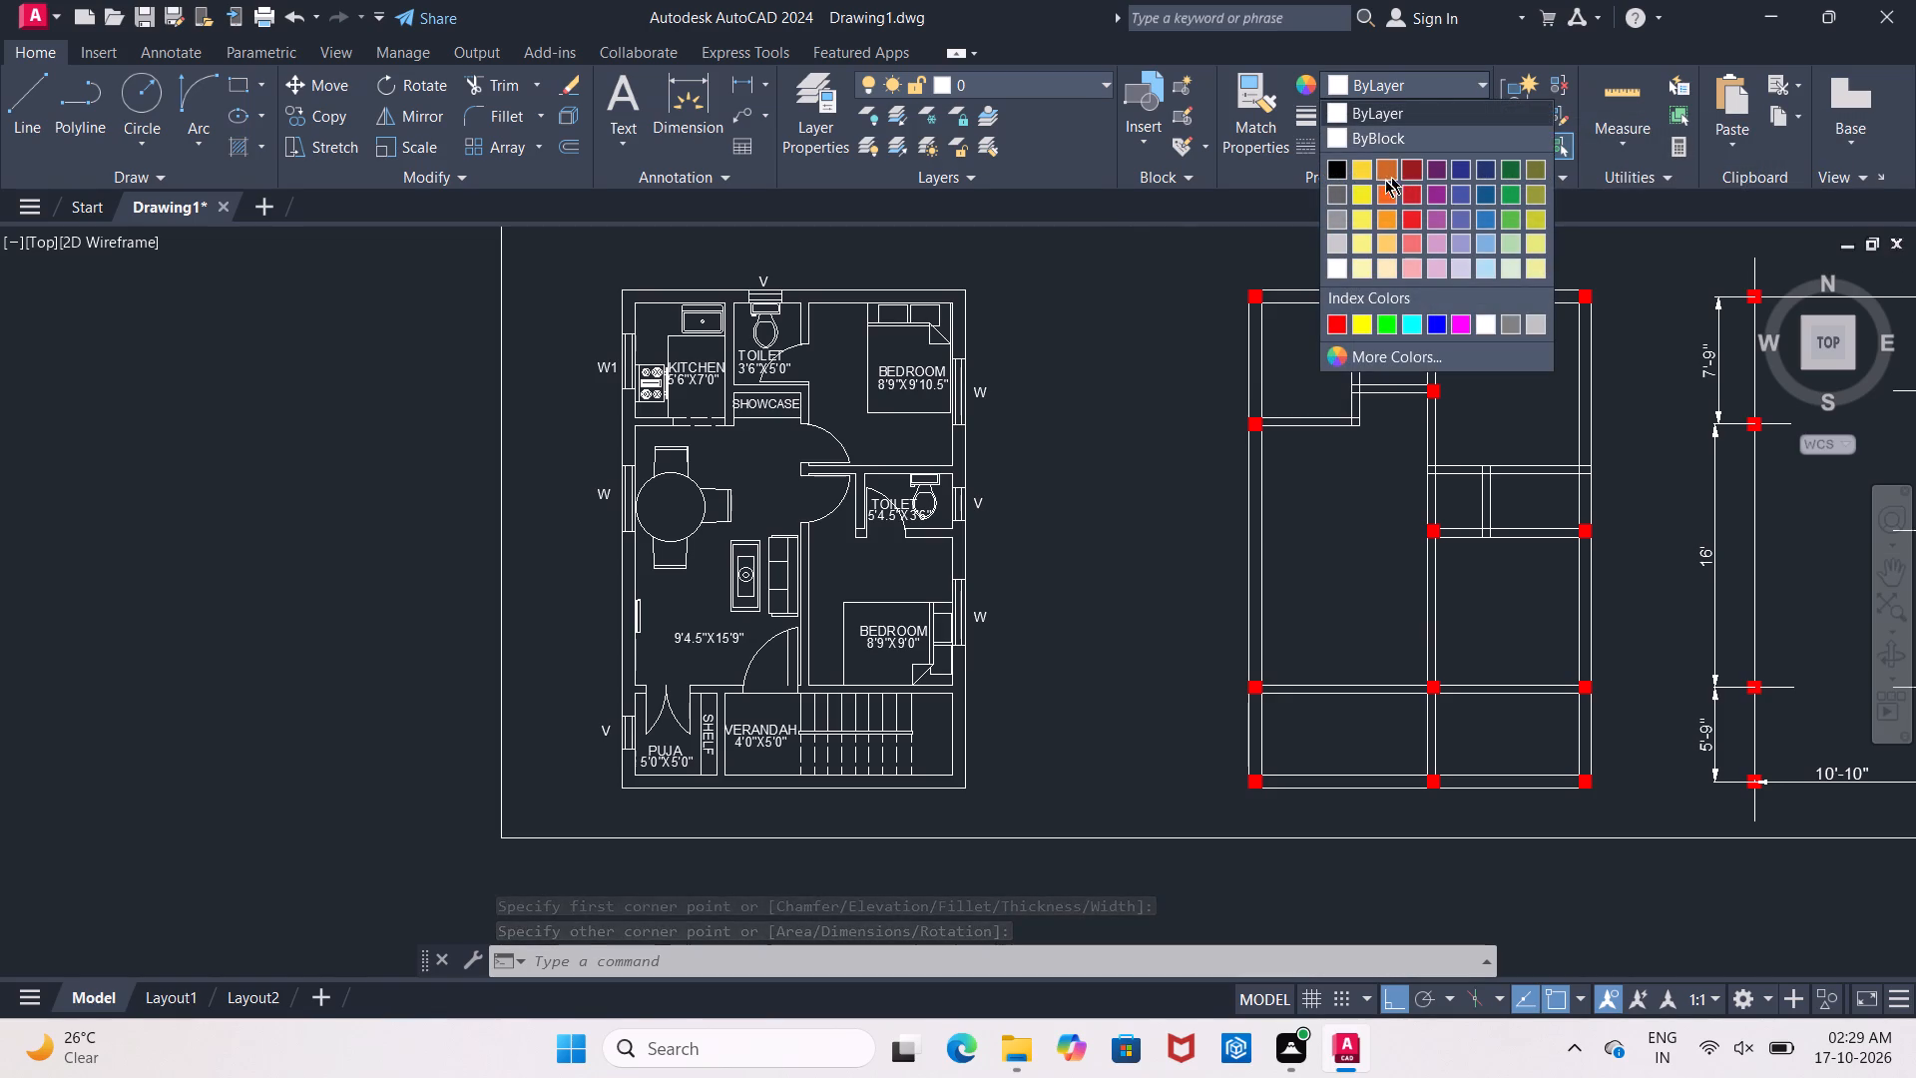
left_click(1413, 239)
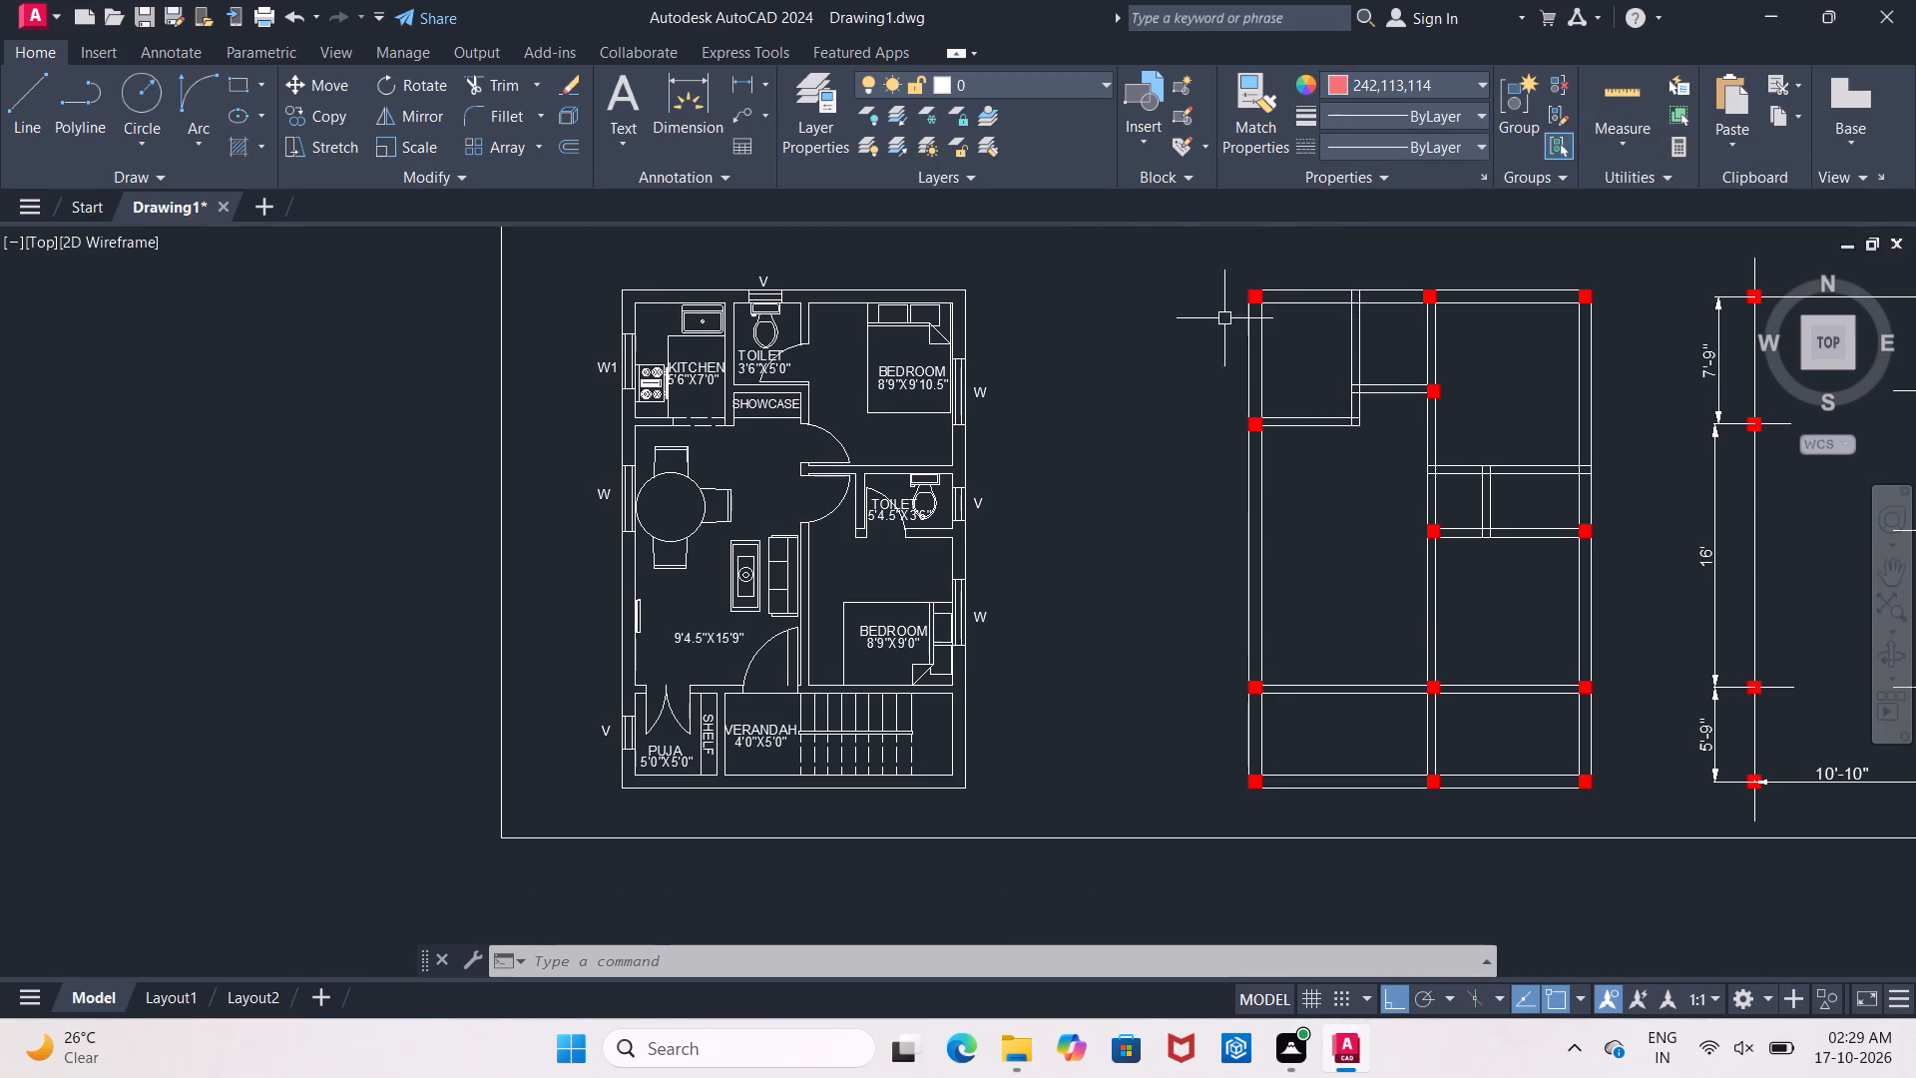
left_click(44, 97)
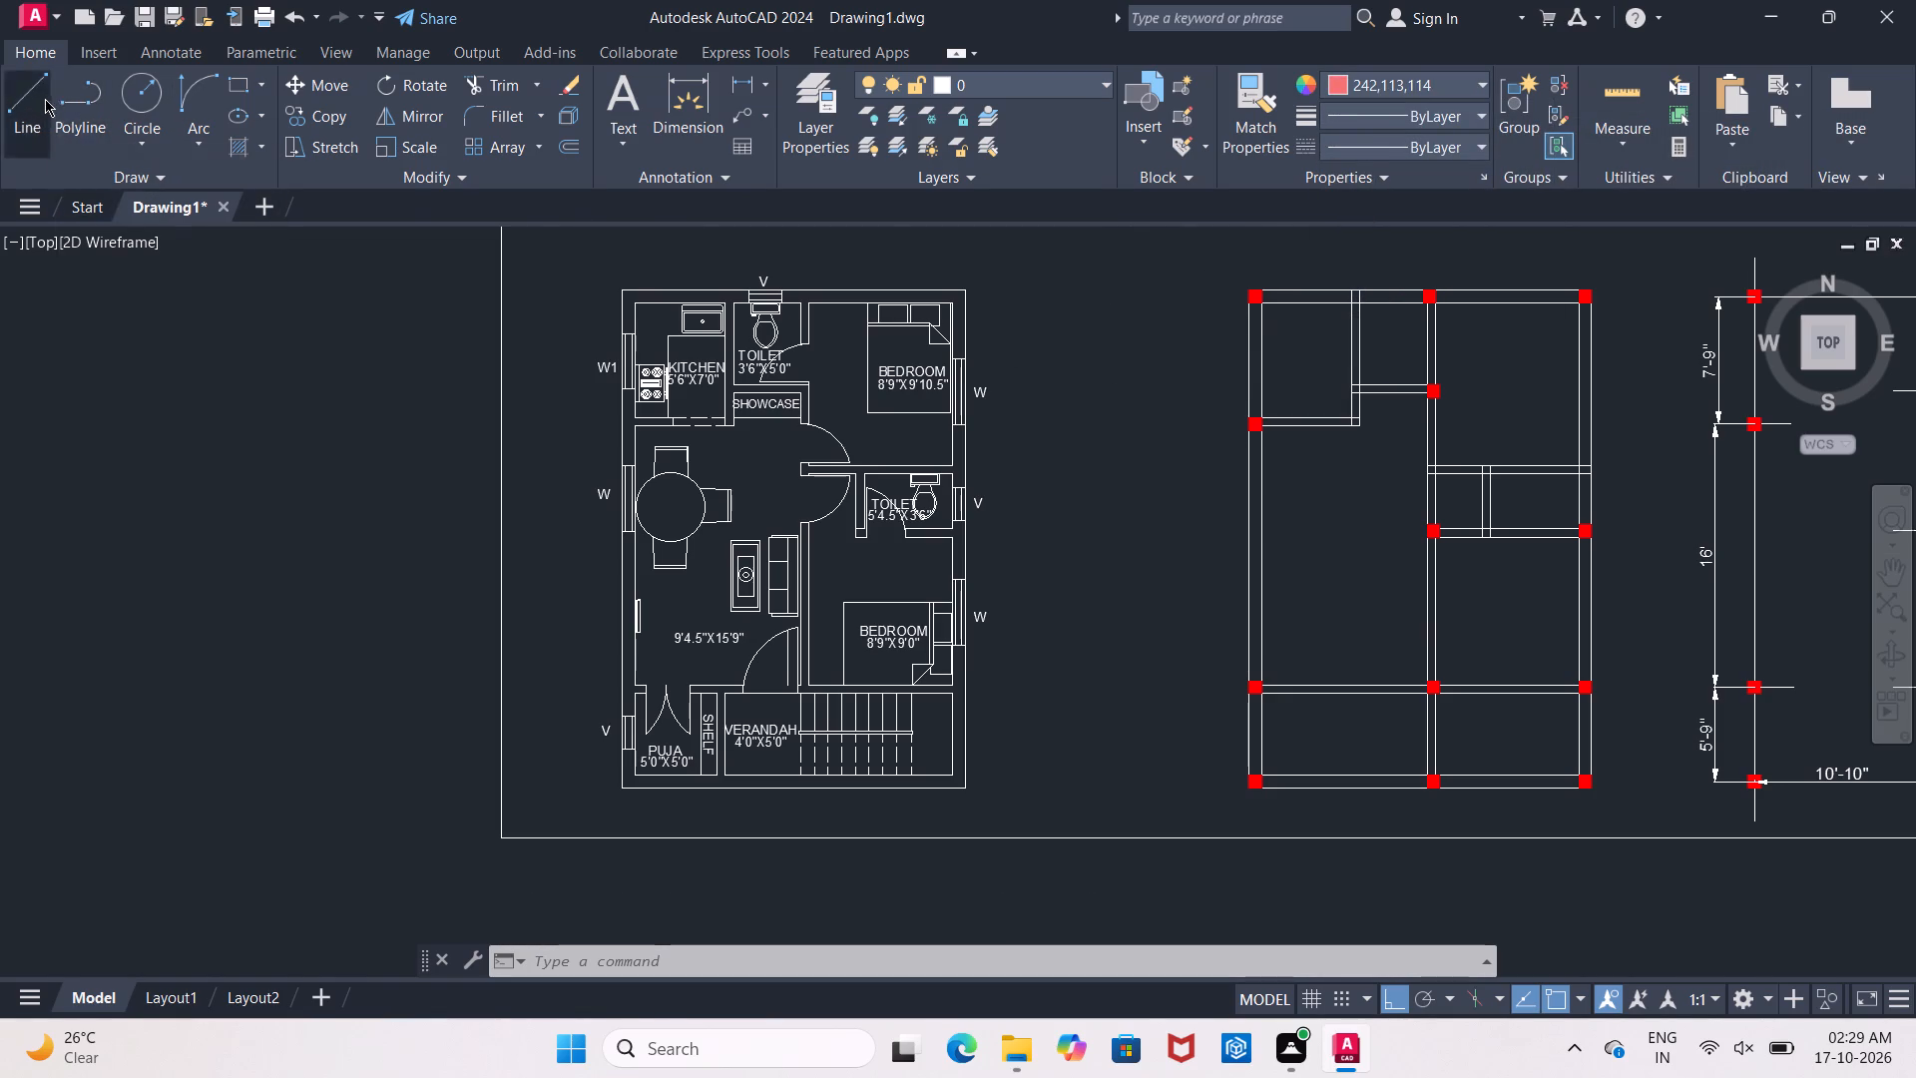
left_click_drag(184, 417, 197, 419)
left_click(328, 438)
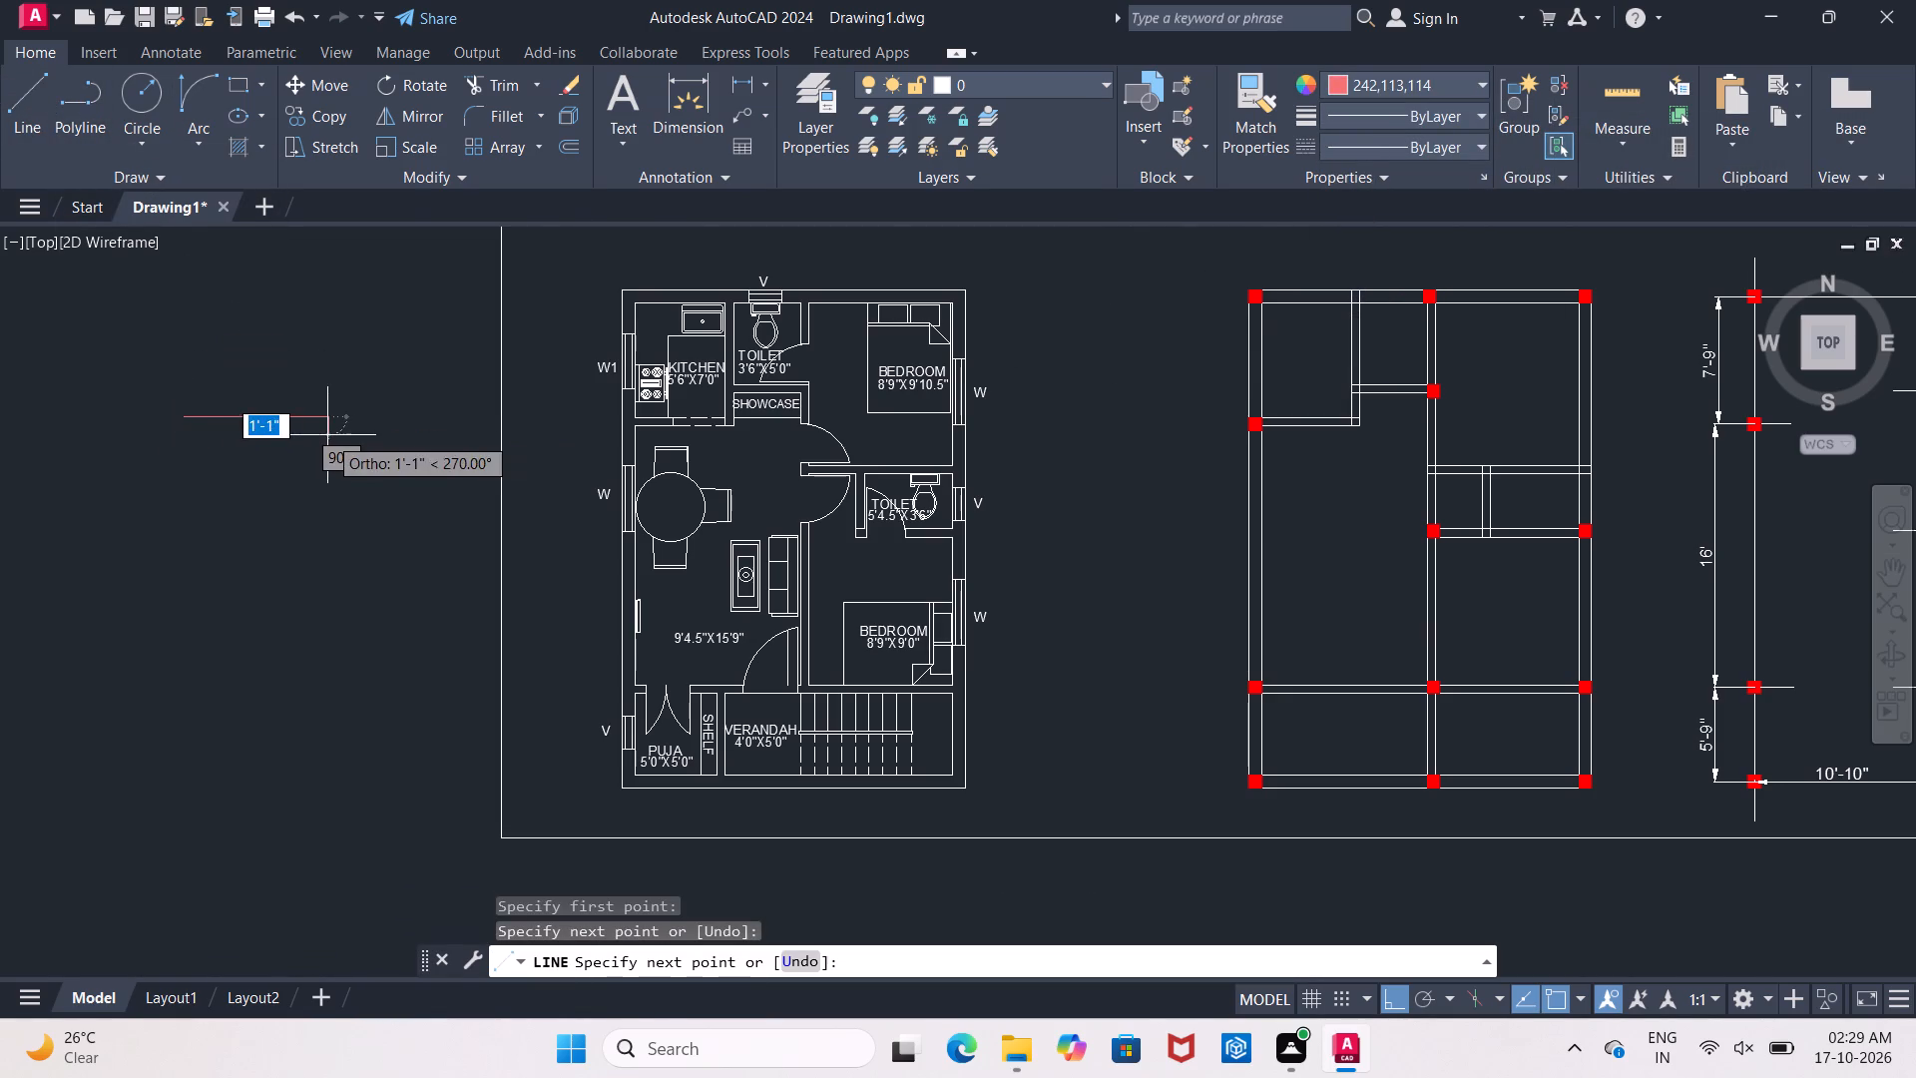
key("Escape")
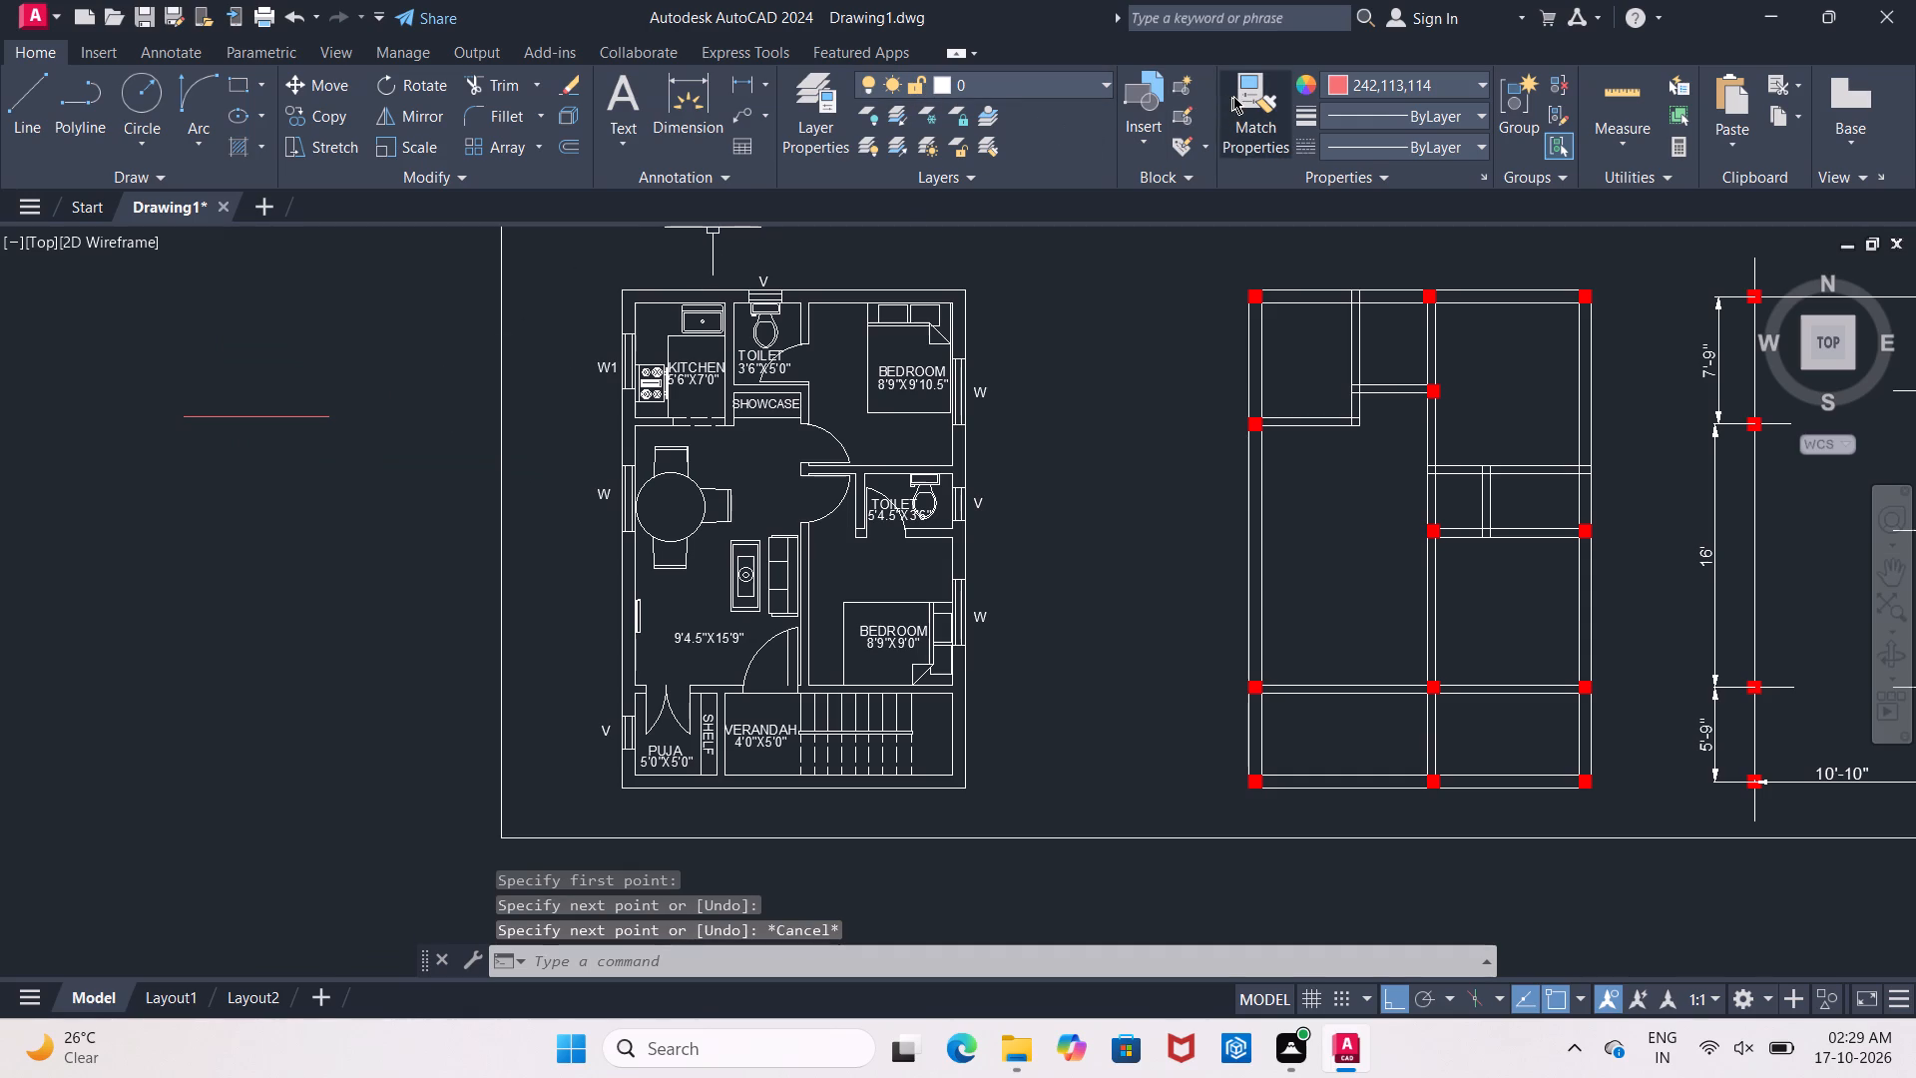
Match the red sample line's properties onto the toilet ventilator V in the top wall and the kitchen window W1.
left_click(1233, 96)
left_click(267, 414)
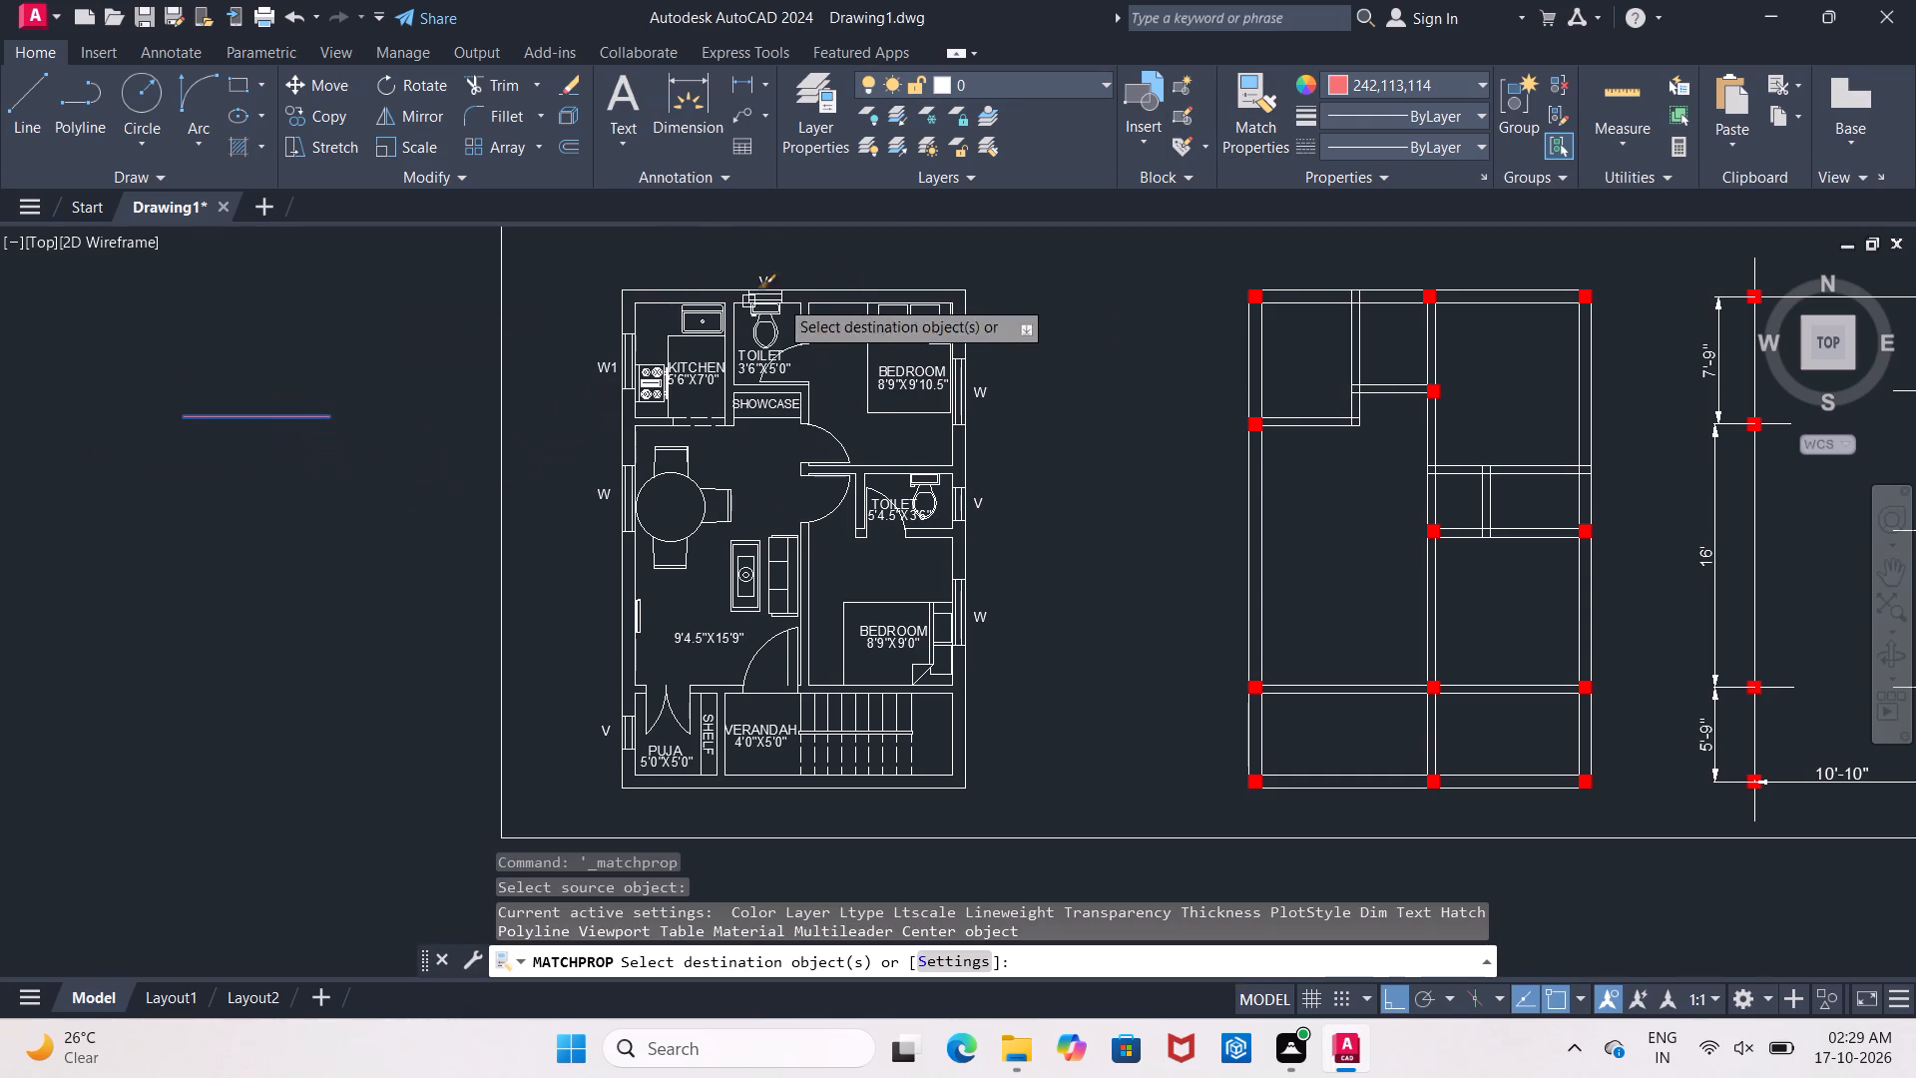
scroll(766, 319, "up", 3)
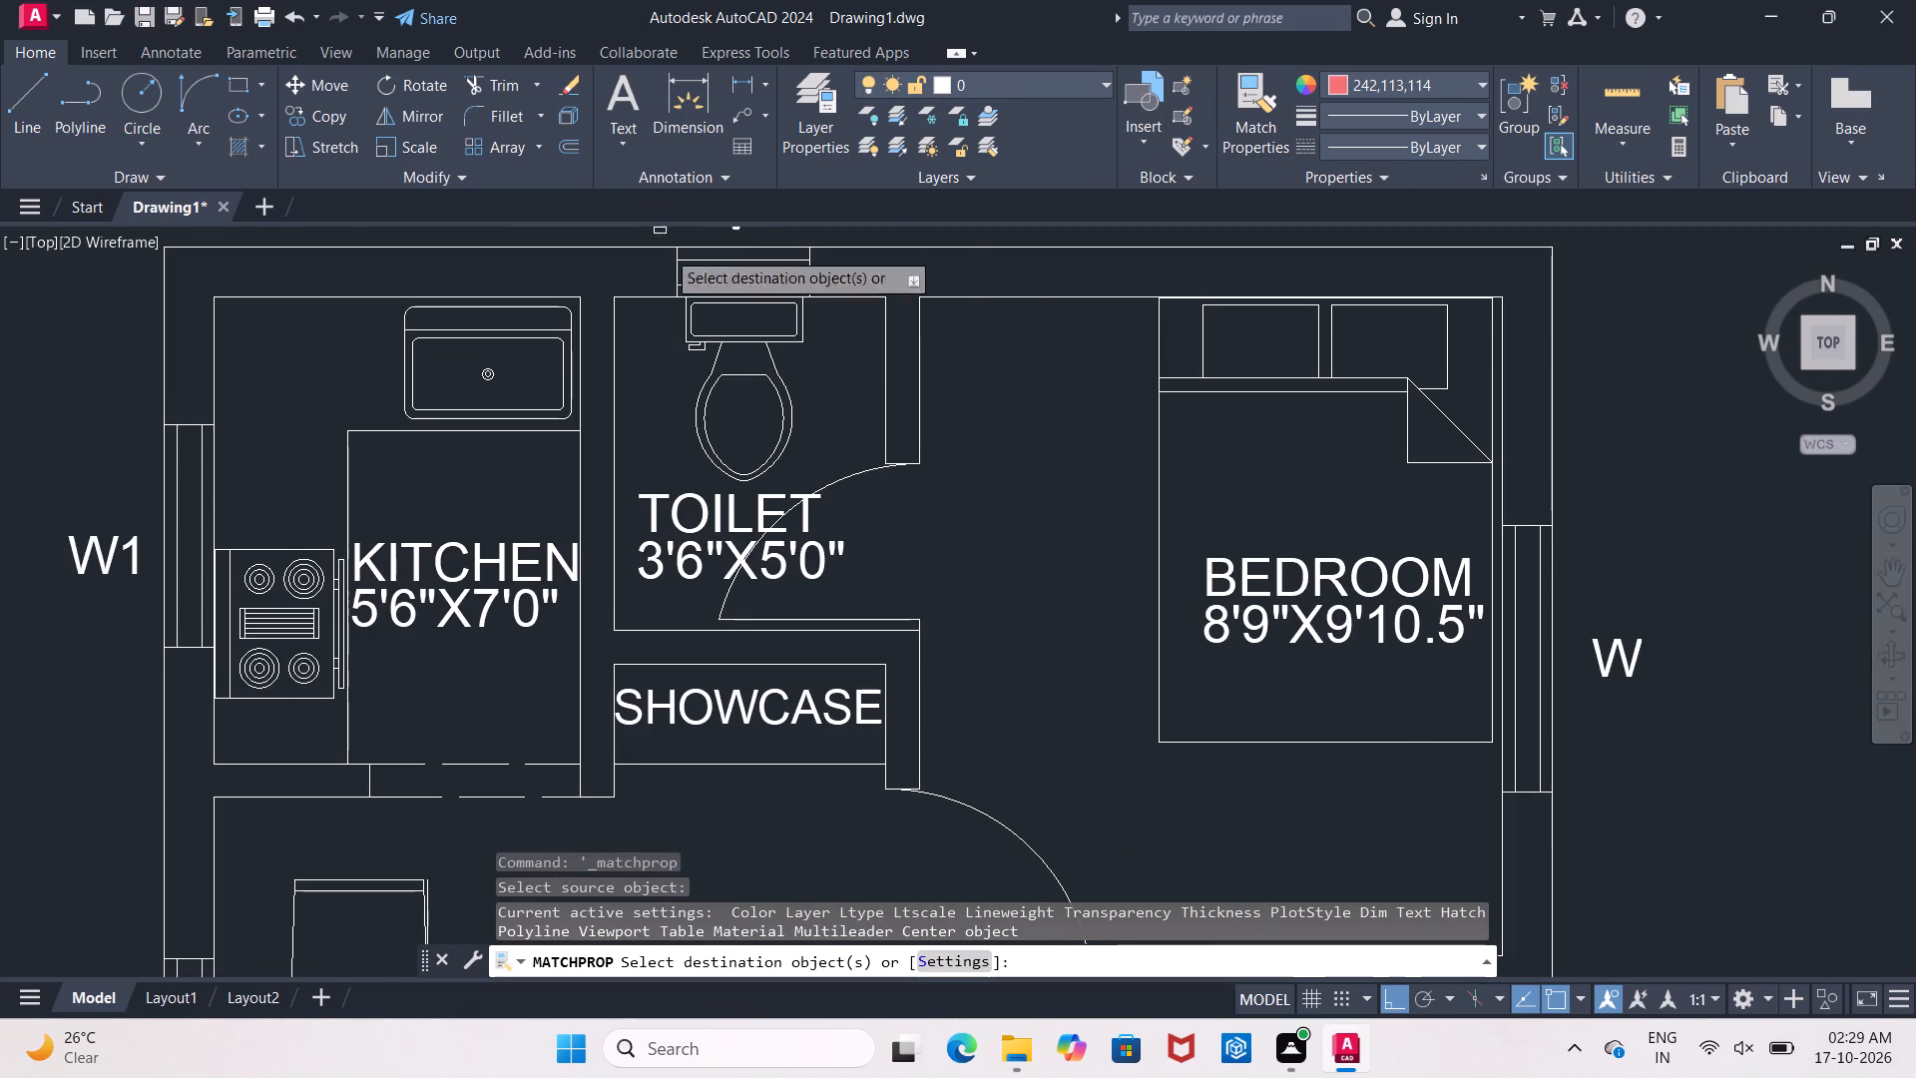
middle_click_drag(683, 296, 682, 395)
left_click(656, 326)
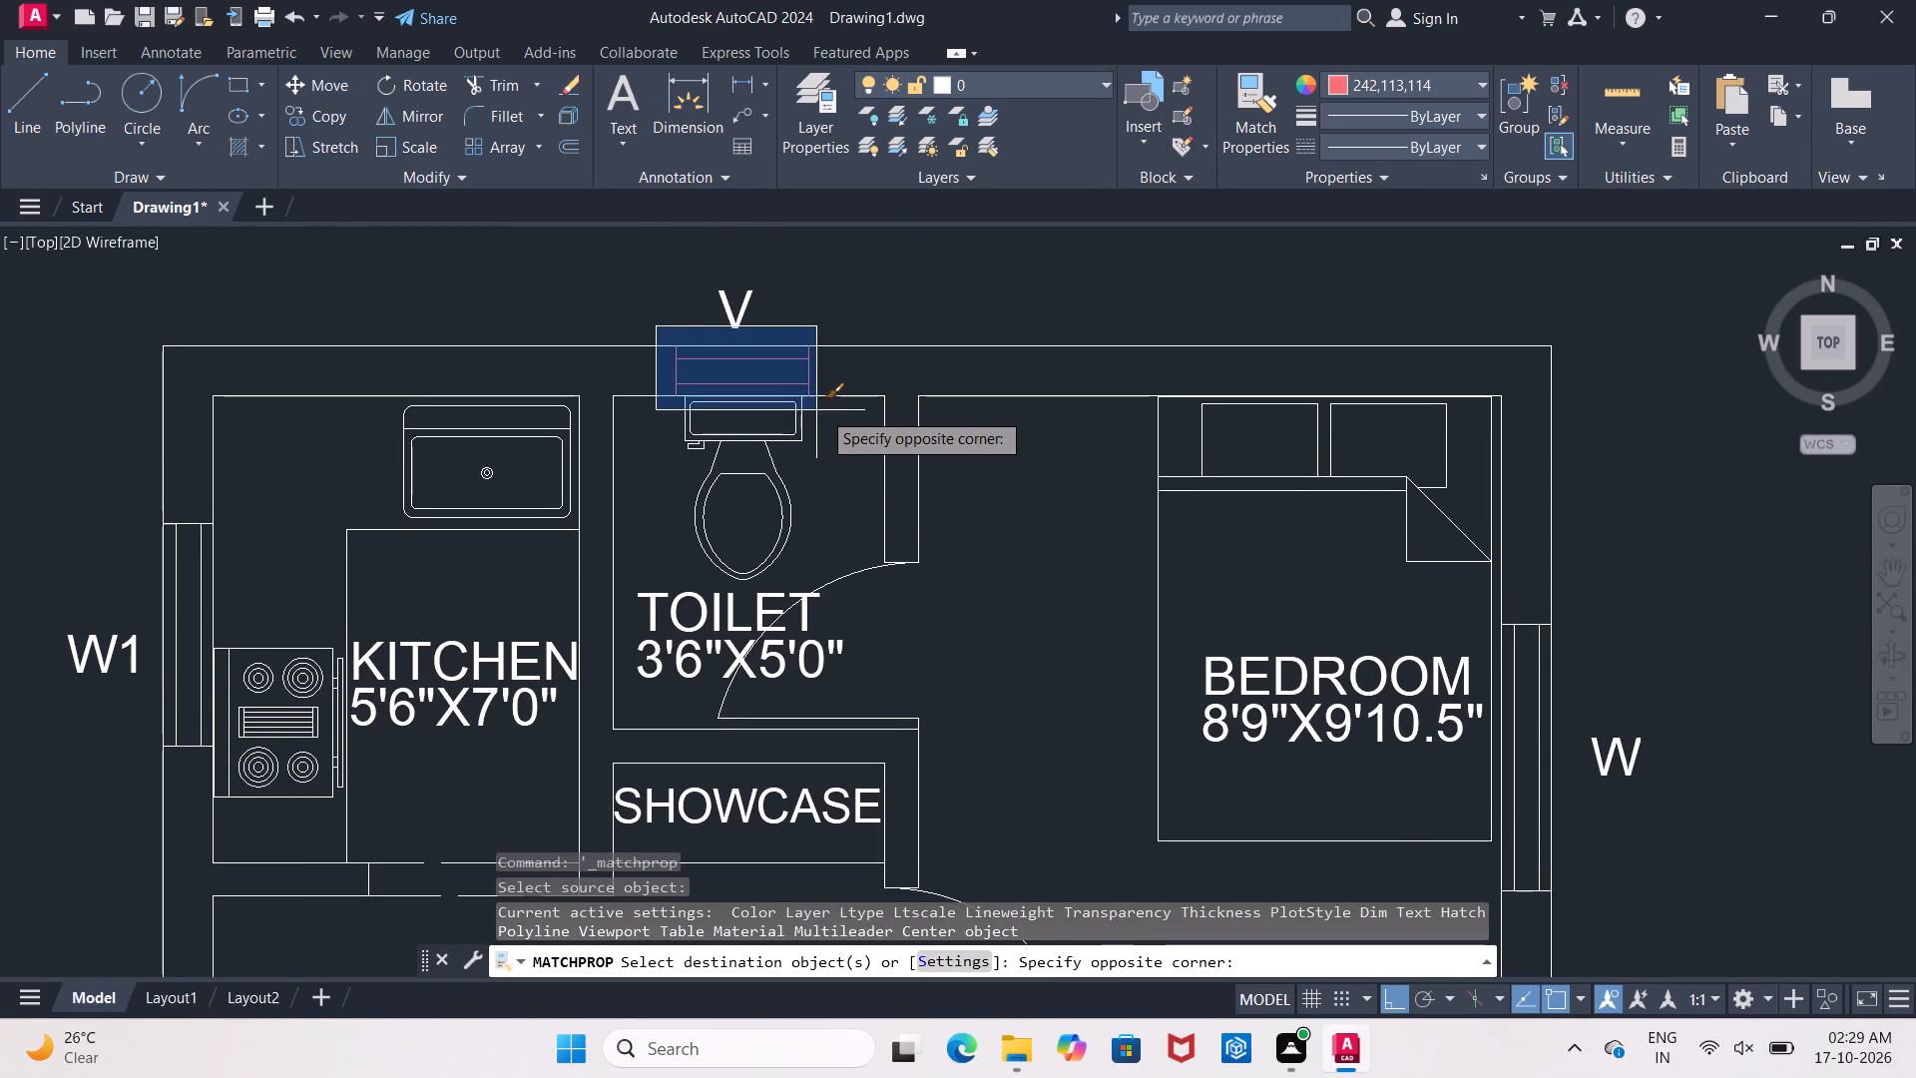
left_click(835, 410)
scroll(841, 410, "down", 2)
middle_click_drag(841, 410, 923, 325)
scroll(699, 370, "up", 2)
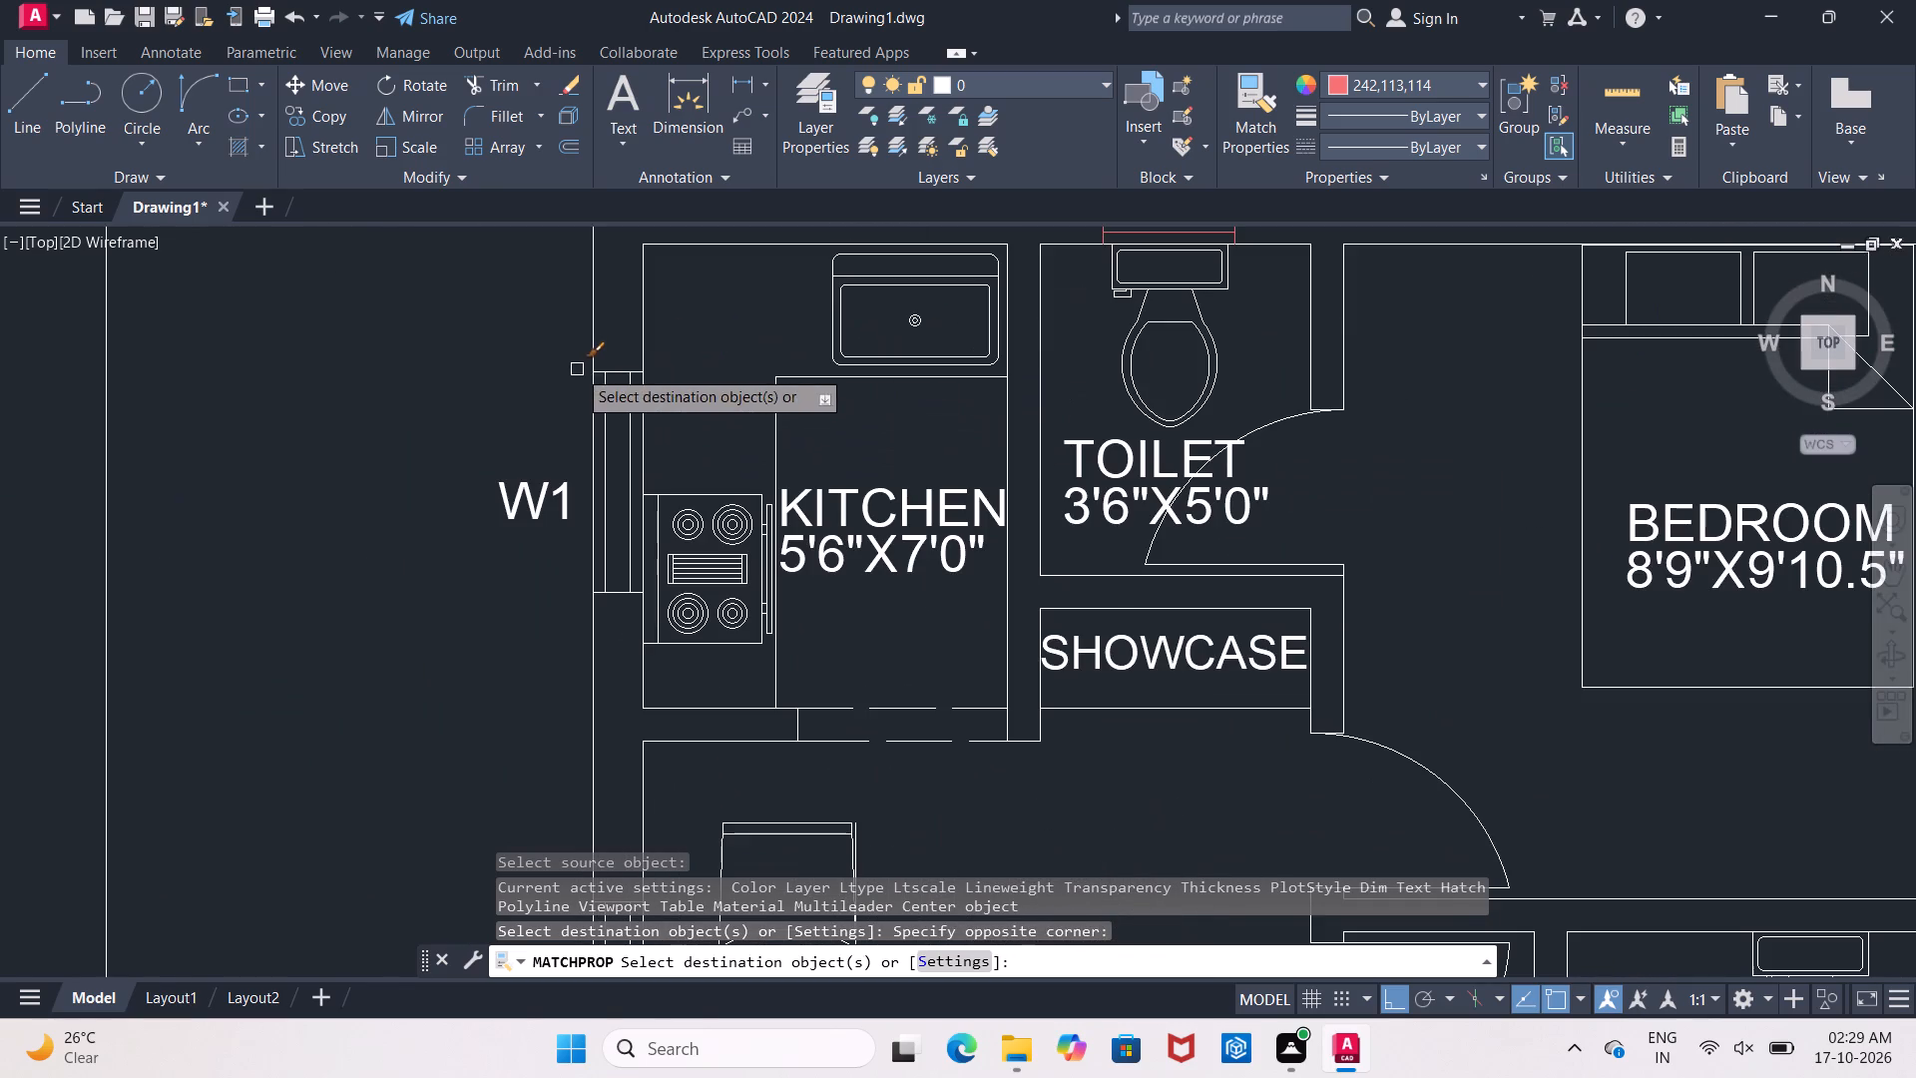
left_click_drag(561, 339, 598, 351)
left_click(662, 681)
Match the sample line's properties onto window W beside the dining table and ventilator V of the puja room.
scroll(672, 635, "down", 1)
middle_click_drag(672, 634, 707, 112)
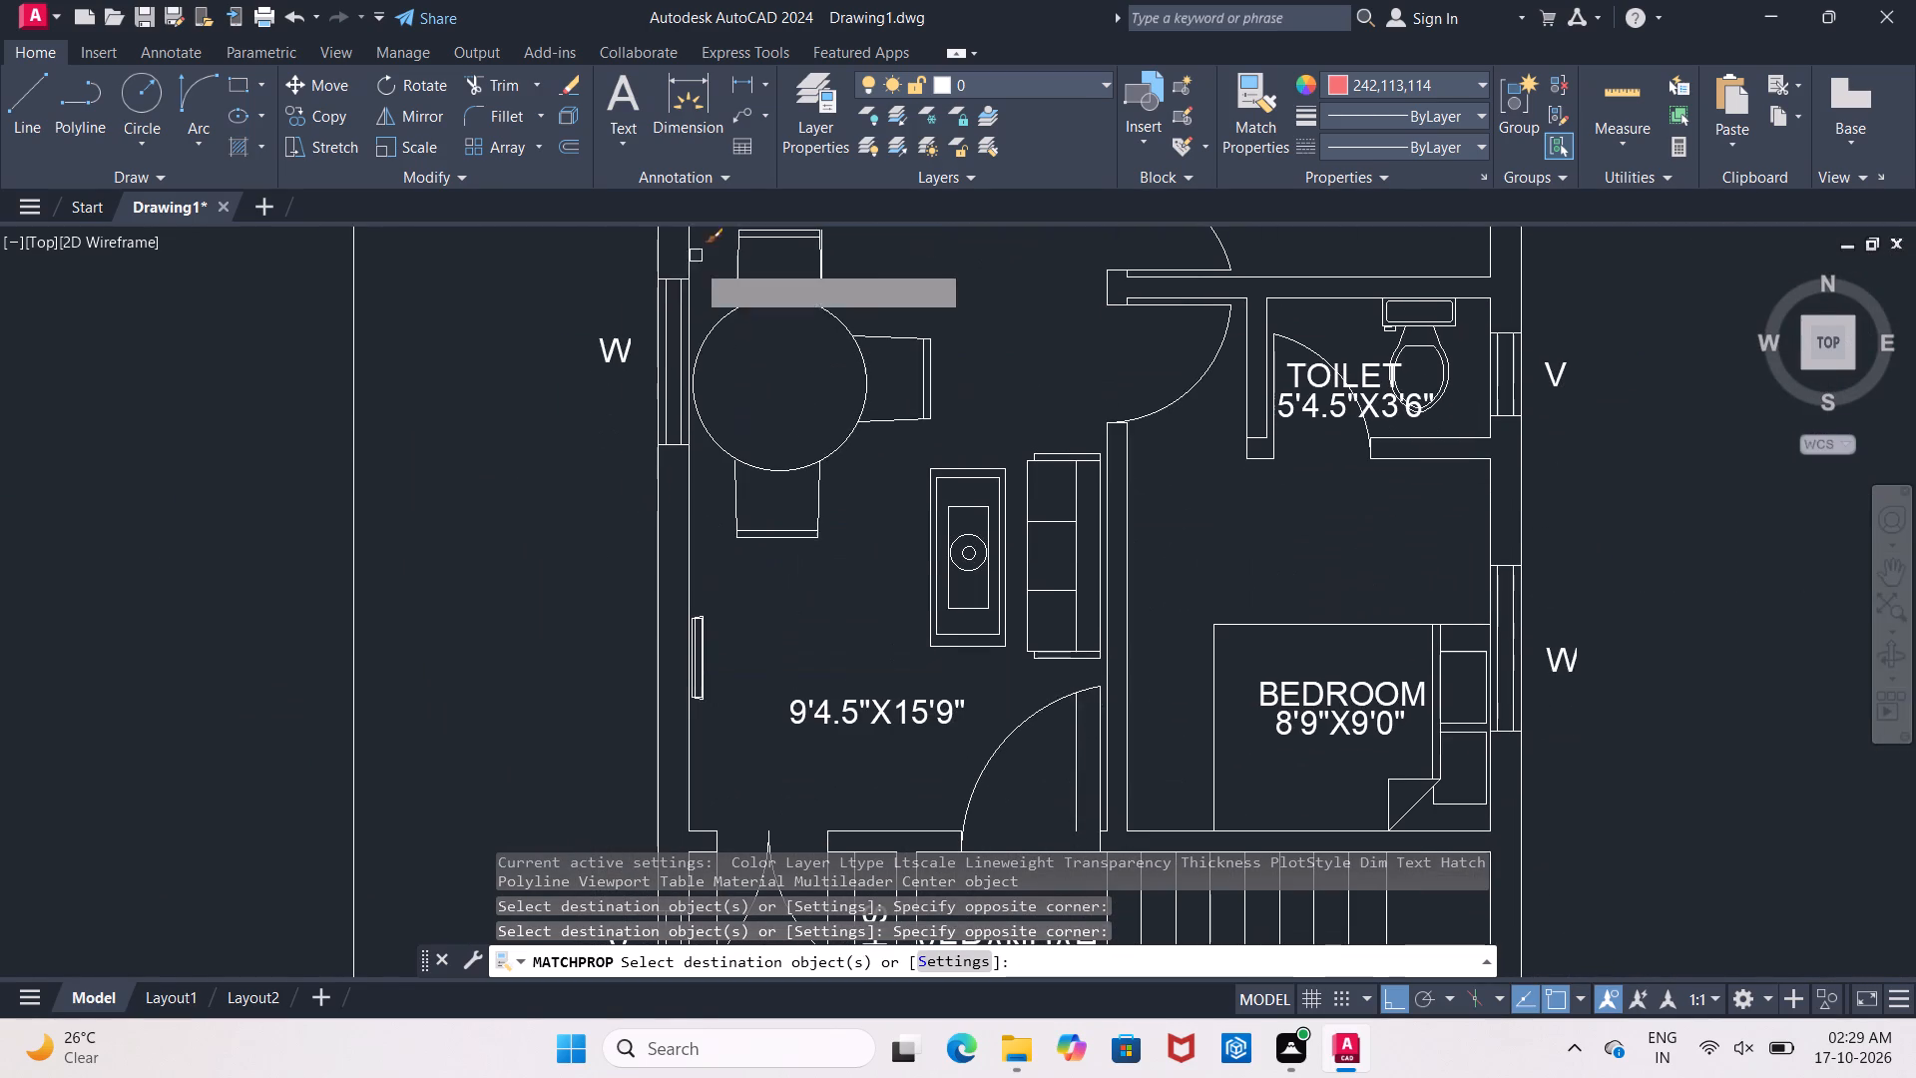
left_click_drag(631, 269, 641, 269)
left_click(719, 475)
scroll(741, 513, "down", 1)
middle_click_drag(734, 452, 726, 313)
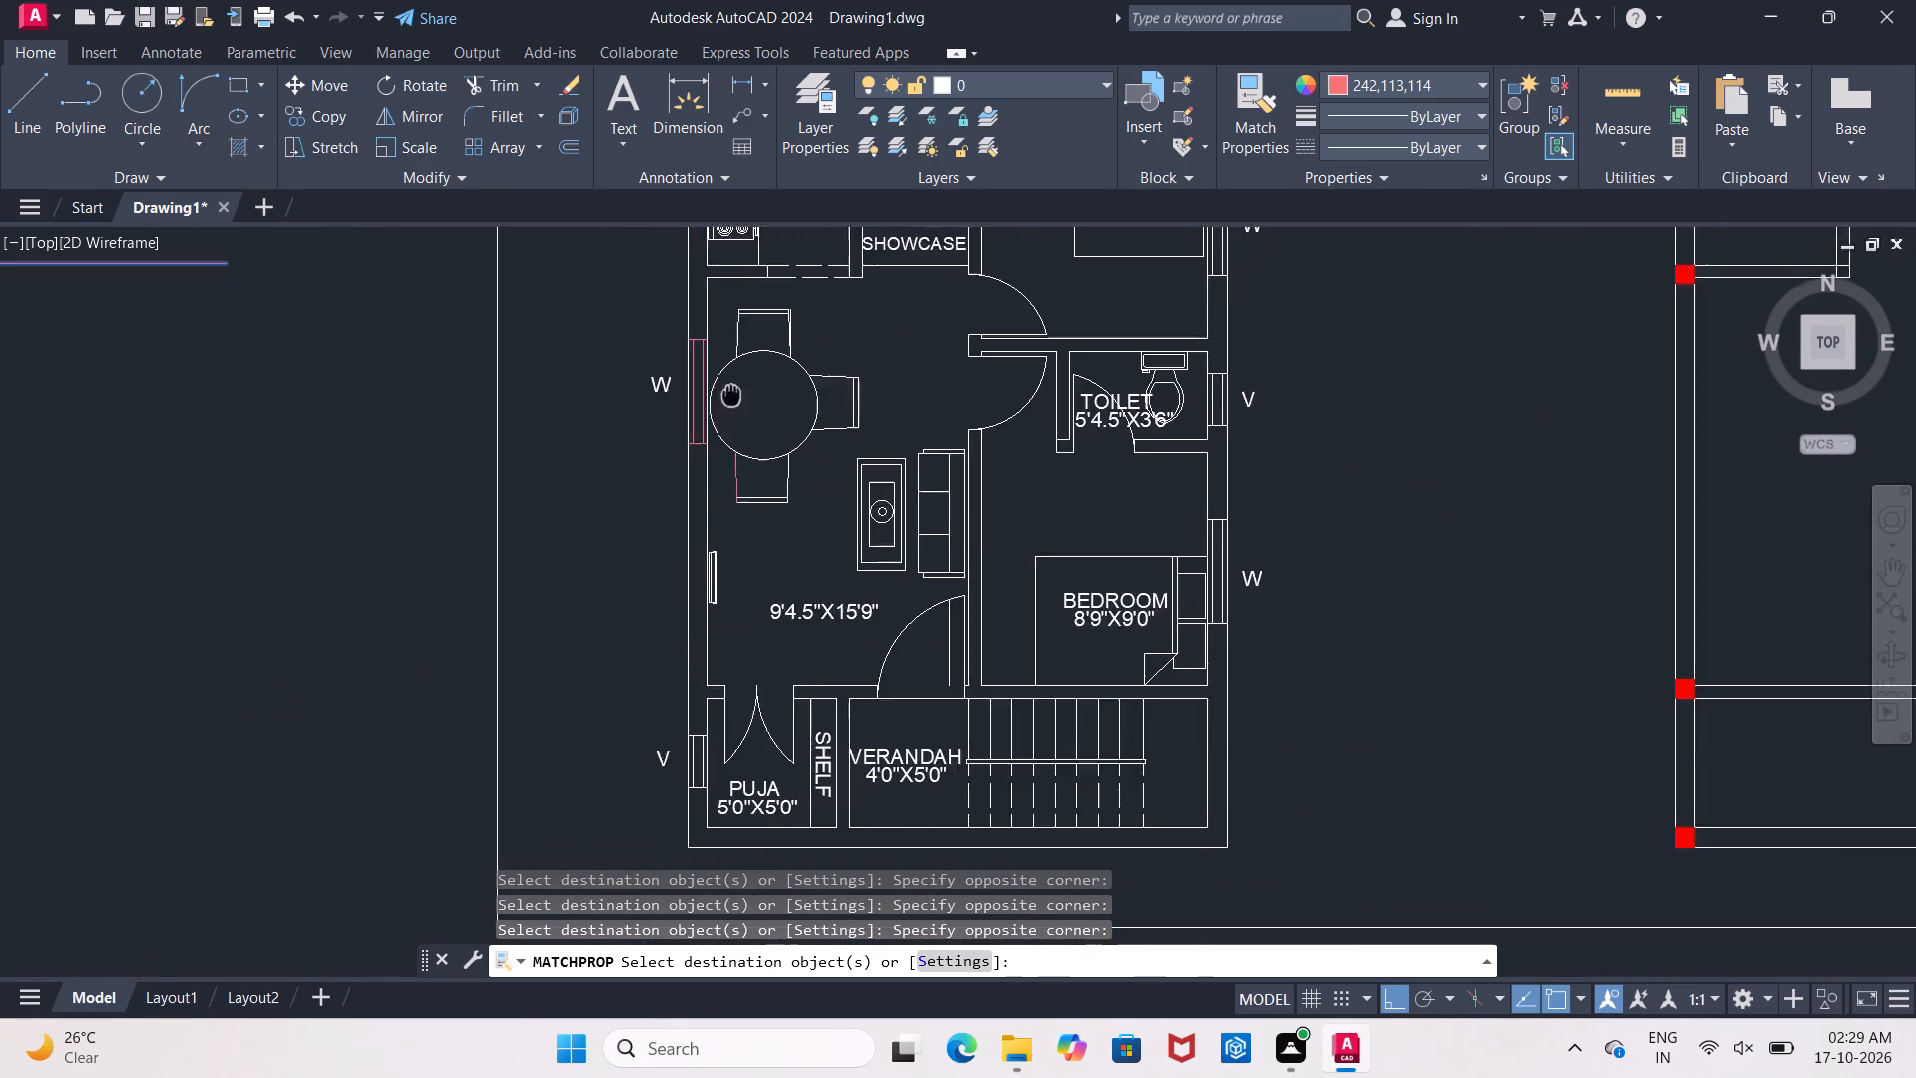
middle_click_drag(726, 313, 718, 169)
scroll(670, 490, "up", 2)
left_click_drag(660, 456, 685, 471)
left_click(733, 629)
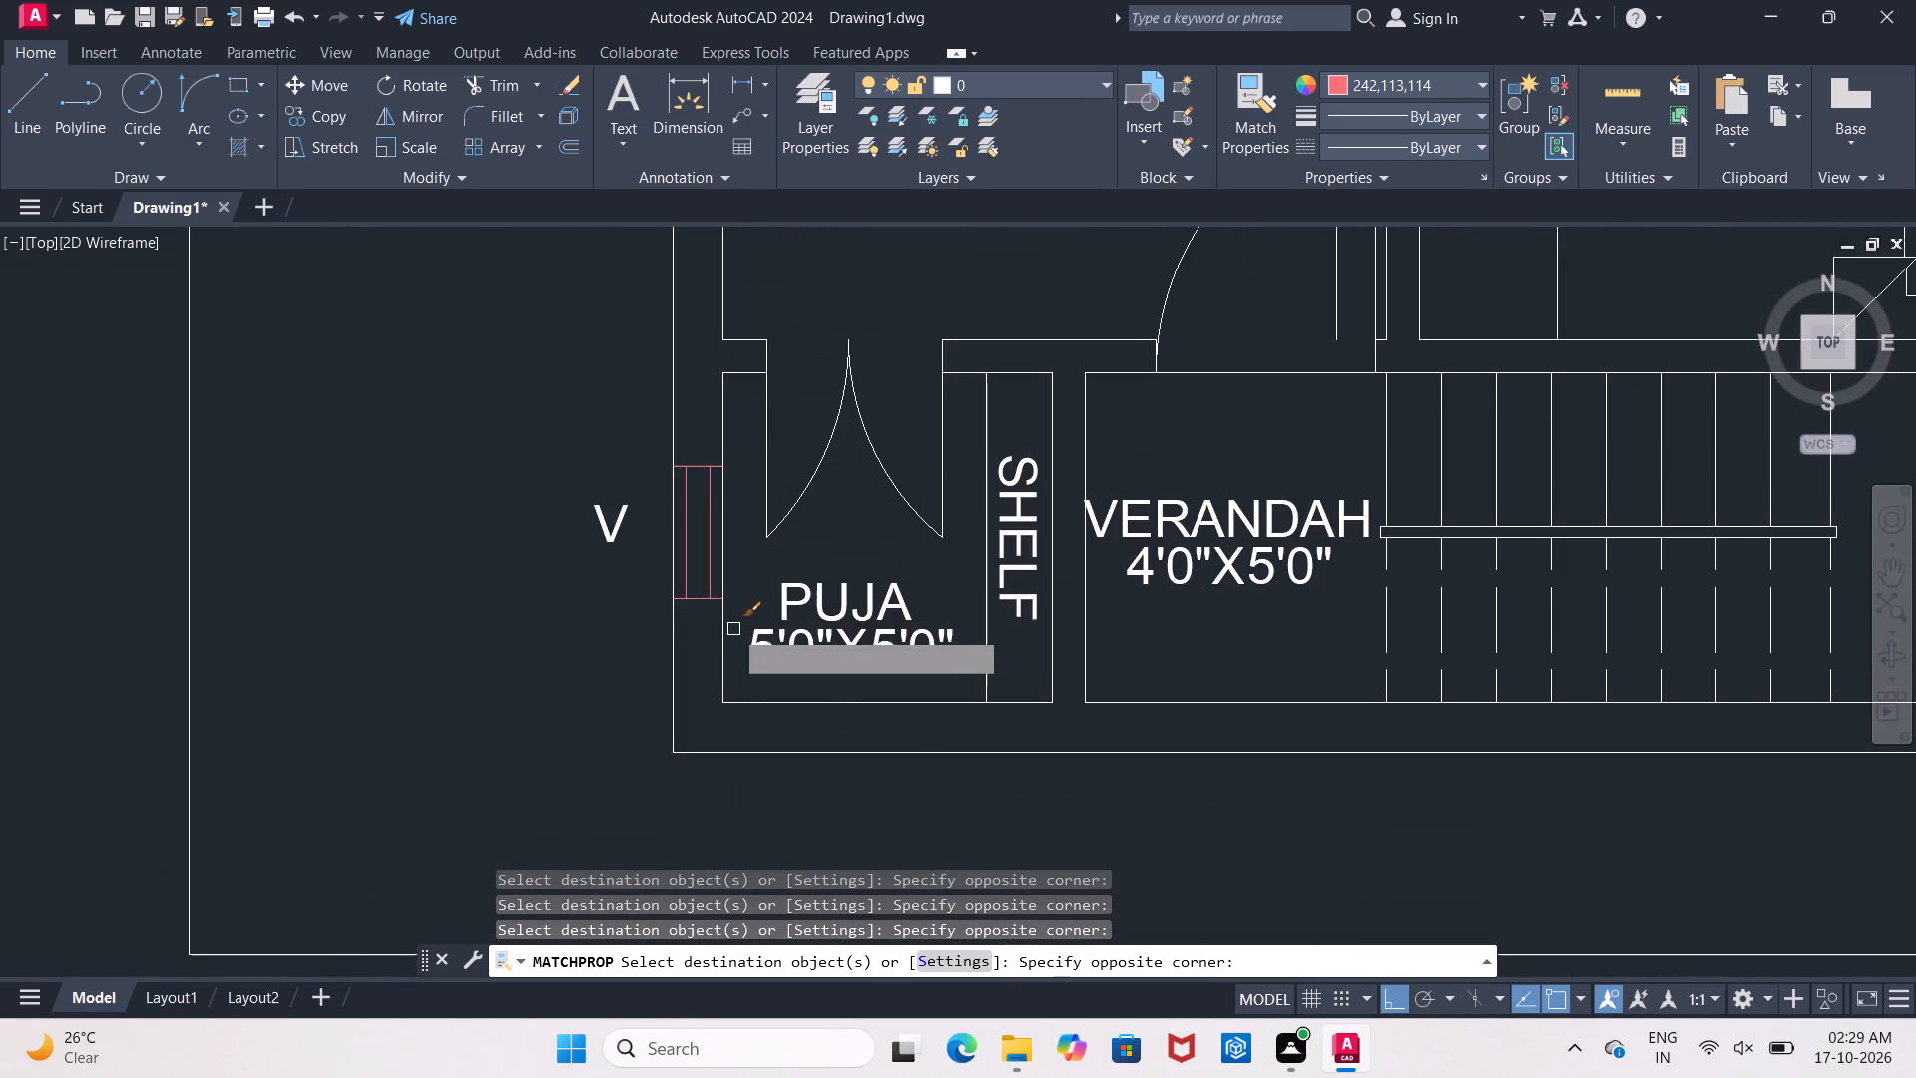
Match the sample line's properties onto window W of the 8'9"X9'0" bedroom and ventilator V of the 5'4.5"X3'6" toilet.
scroll(832, 638, "down", 1)
middle_click_drag(832, 638, 377, 465)
middle_click_drag(1014, 415, 776, 708)
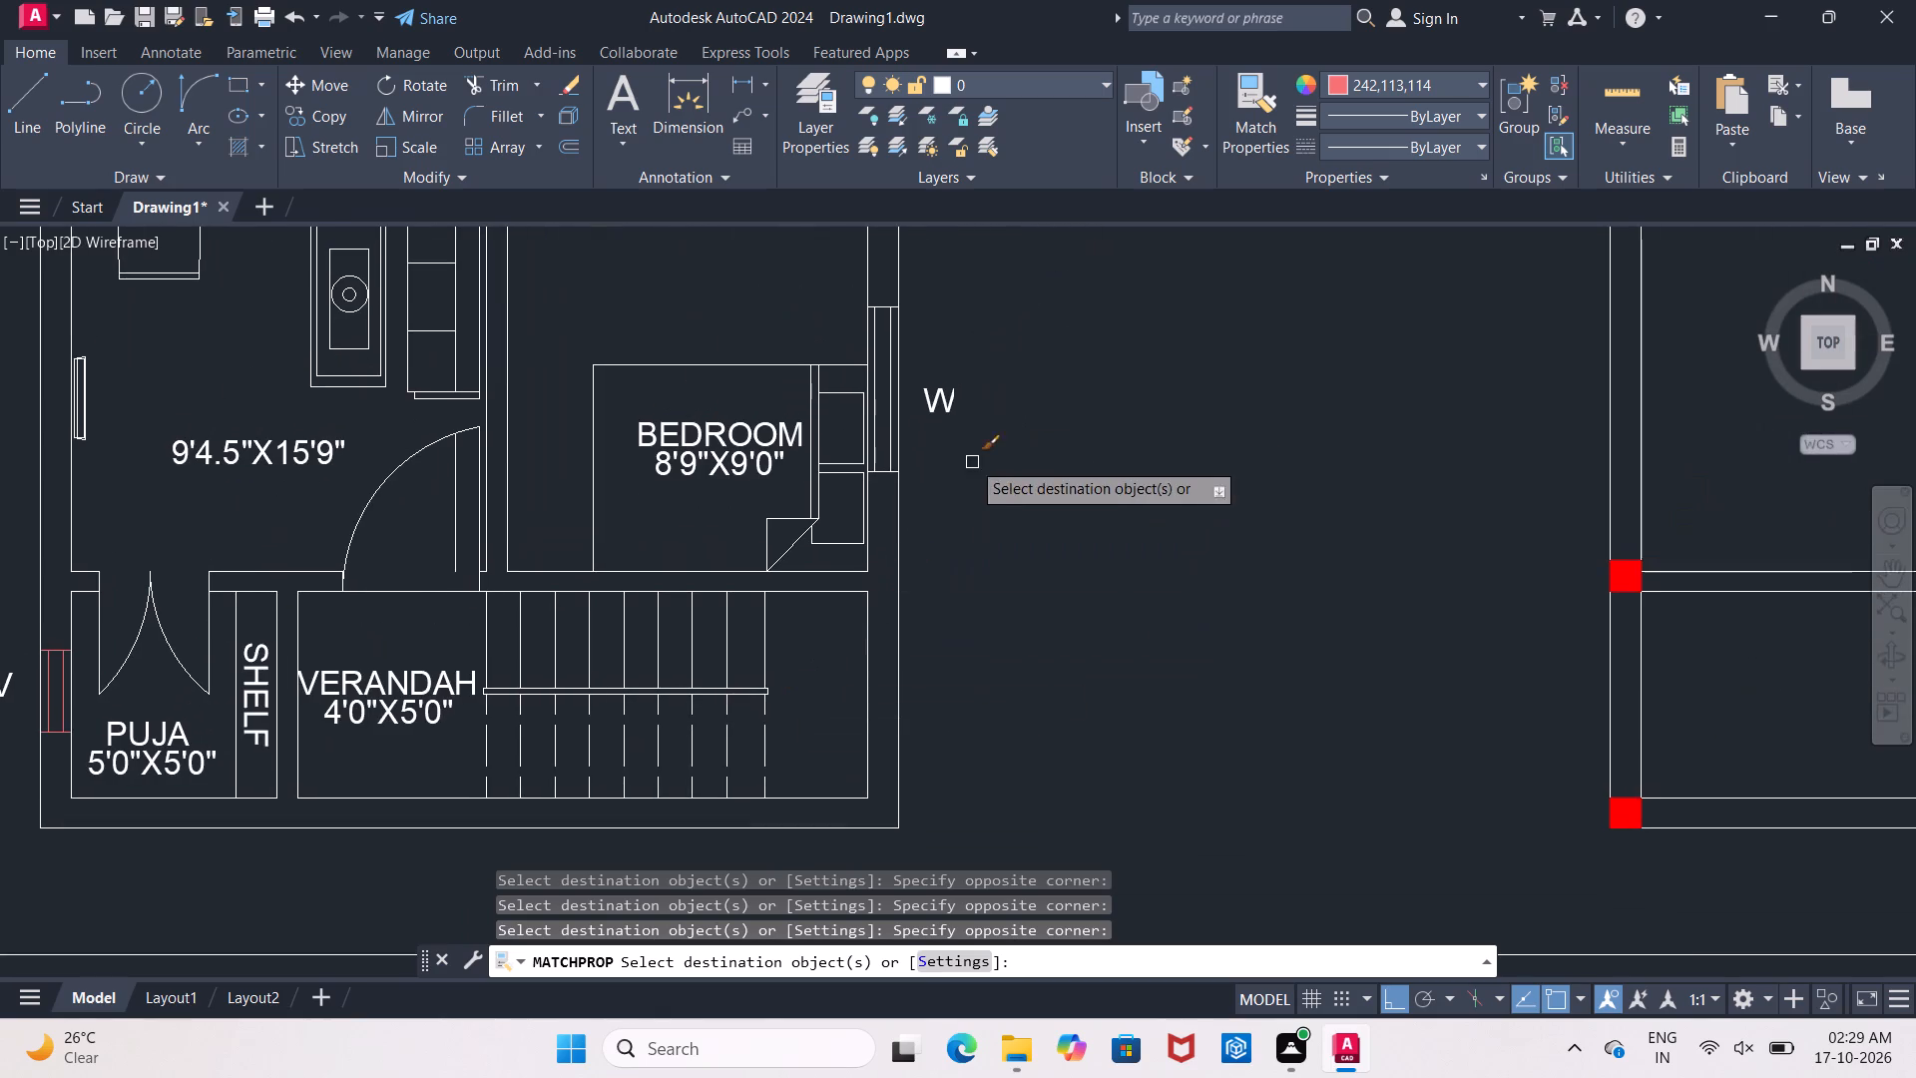
scroll(908, 396, "up", 1)
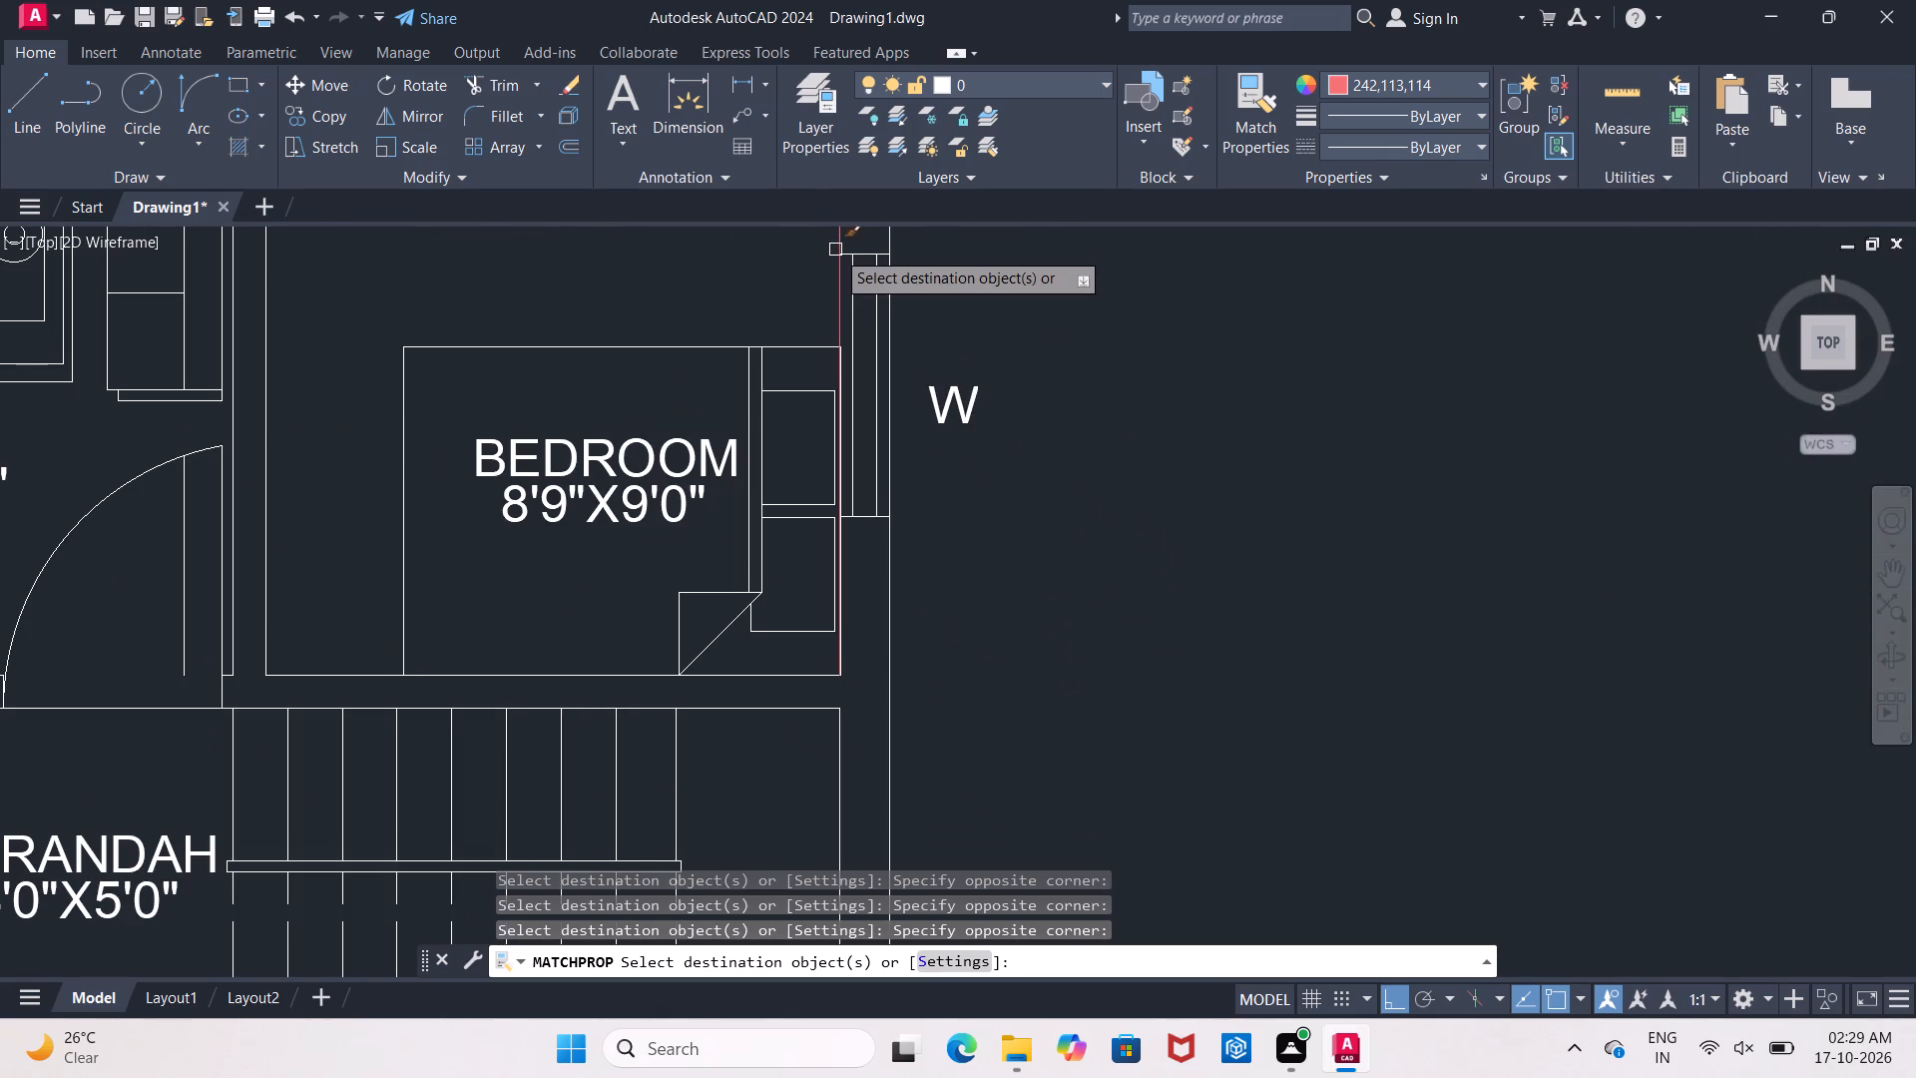
left_click(824, 243)
left_click(912, 535)
scroll(920, 506, "down", 2)
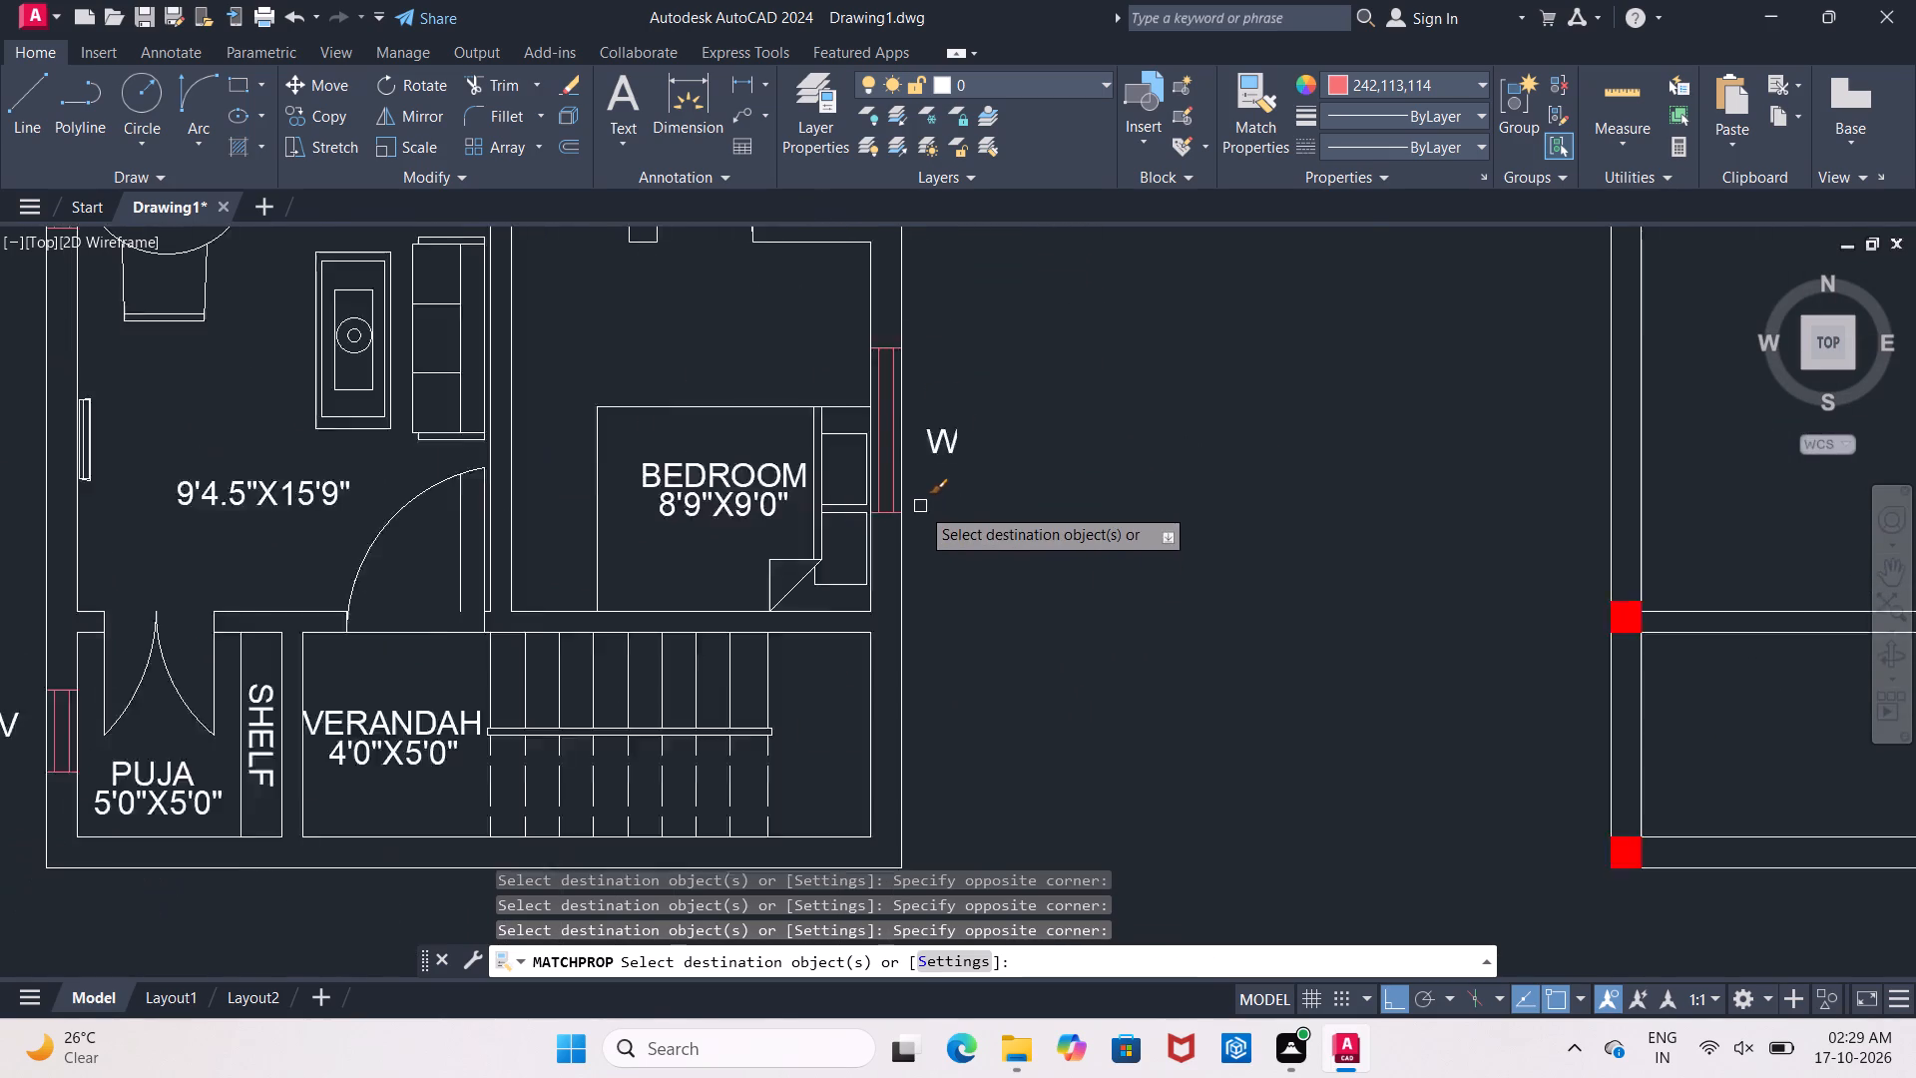
middle_click_drag(915, 340, 909, 546)
scroll(892, 456, "up", 2)
left_click_drag(839, 461, 848, 464)
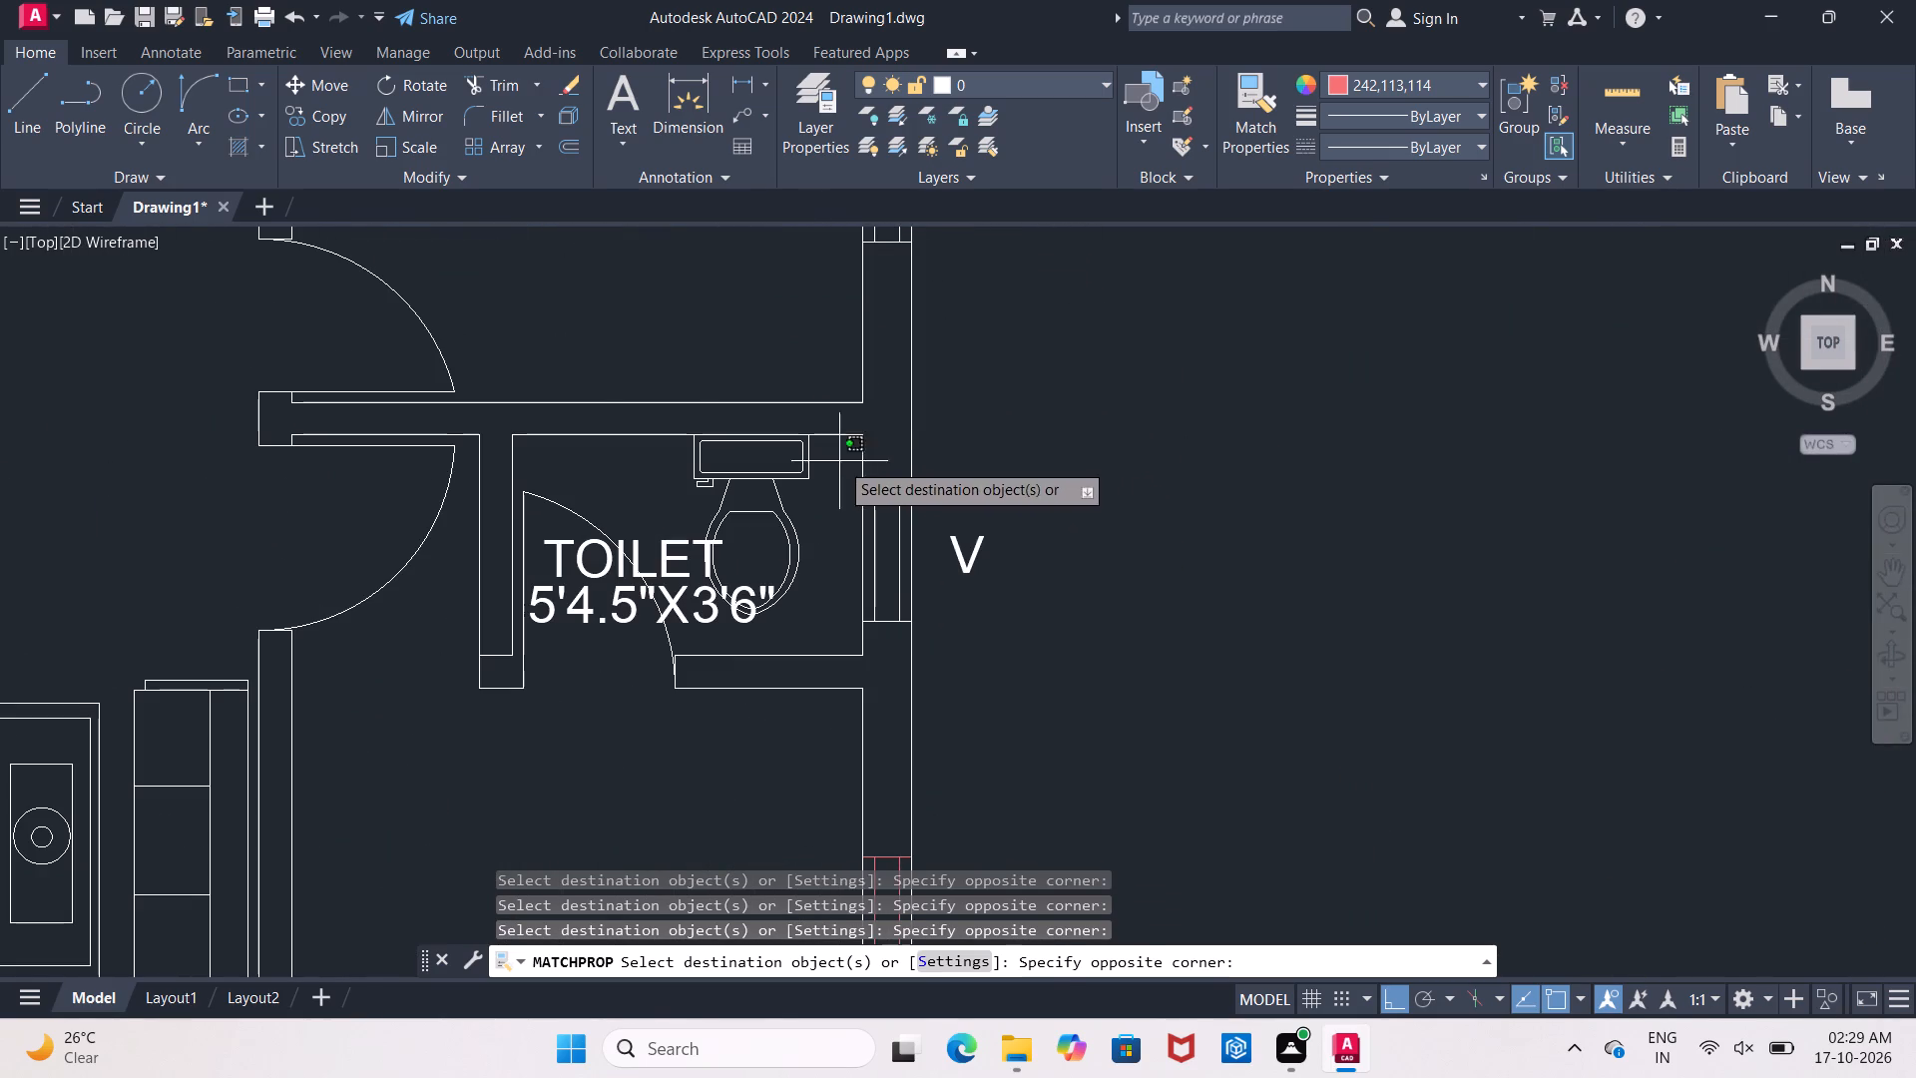
left_click_drag(848, 464, 872, 477)
left_click(930, 655)
Match the sample line's properties onto window W of the 8'9"X9'10.5" bedroom and end the Match Properties command.
middle_click_drag(993, 391, 968, 668)
scroll(993, 437, "down", 1)
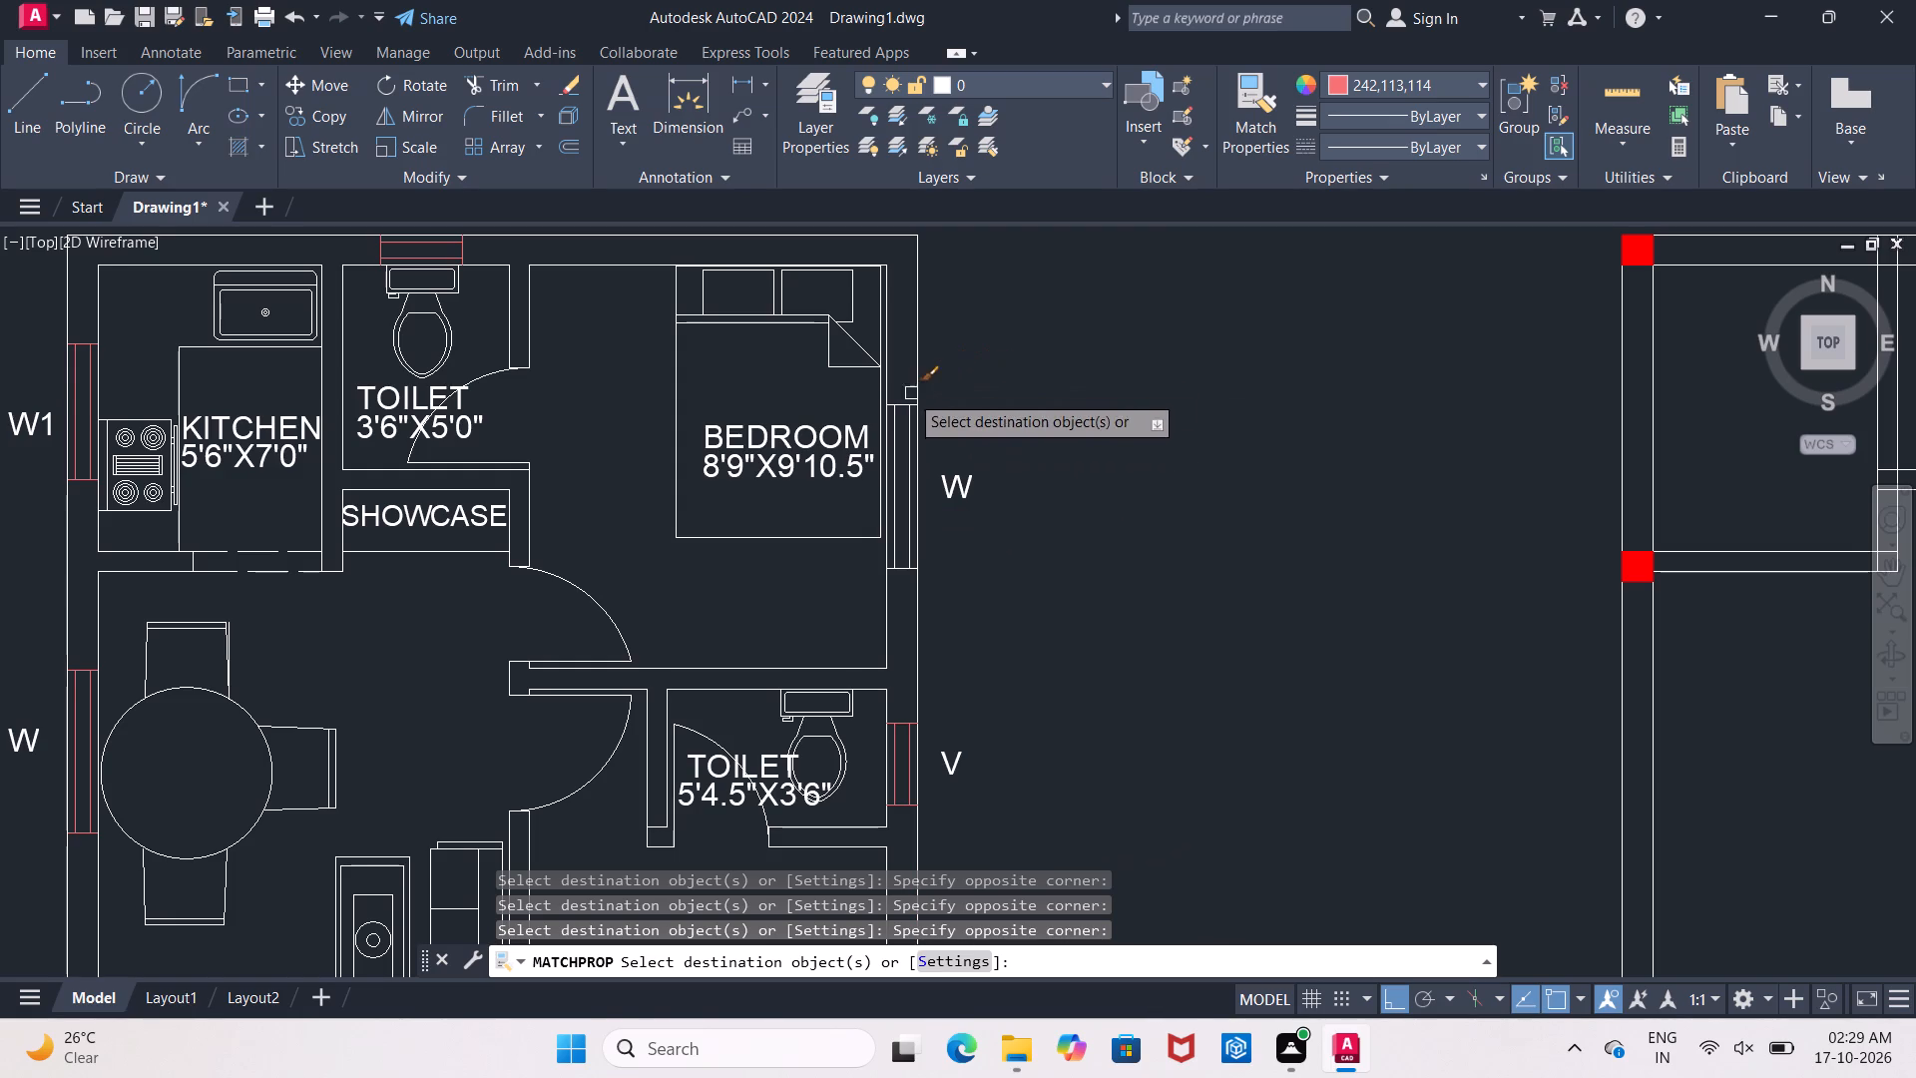
scroll(903, 398, "up", 1)
left_click(850, 394)
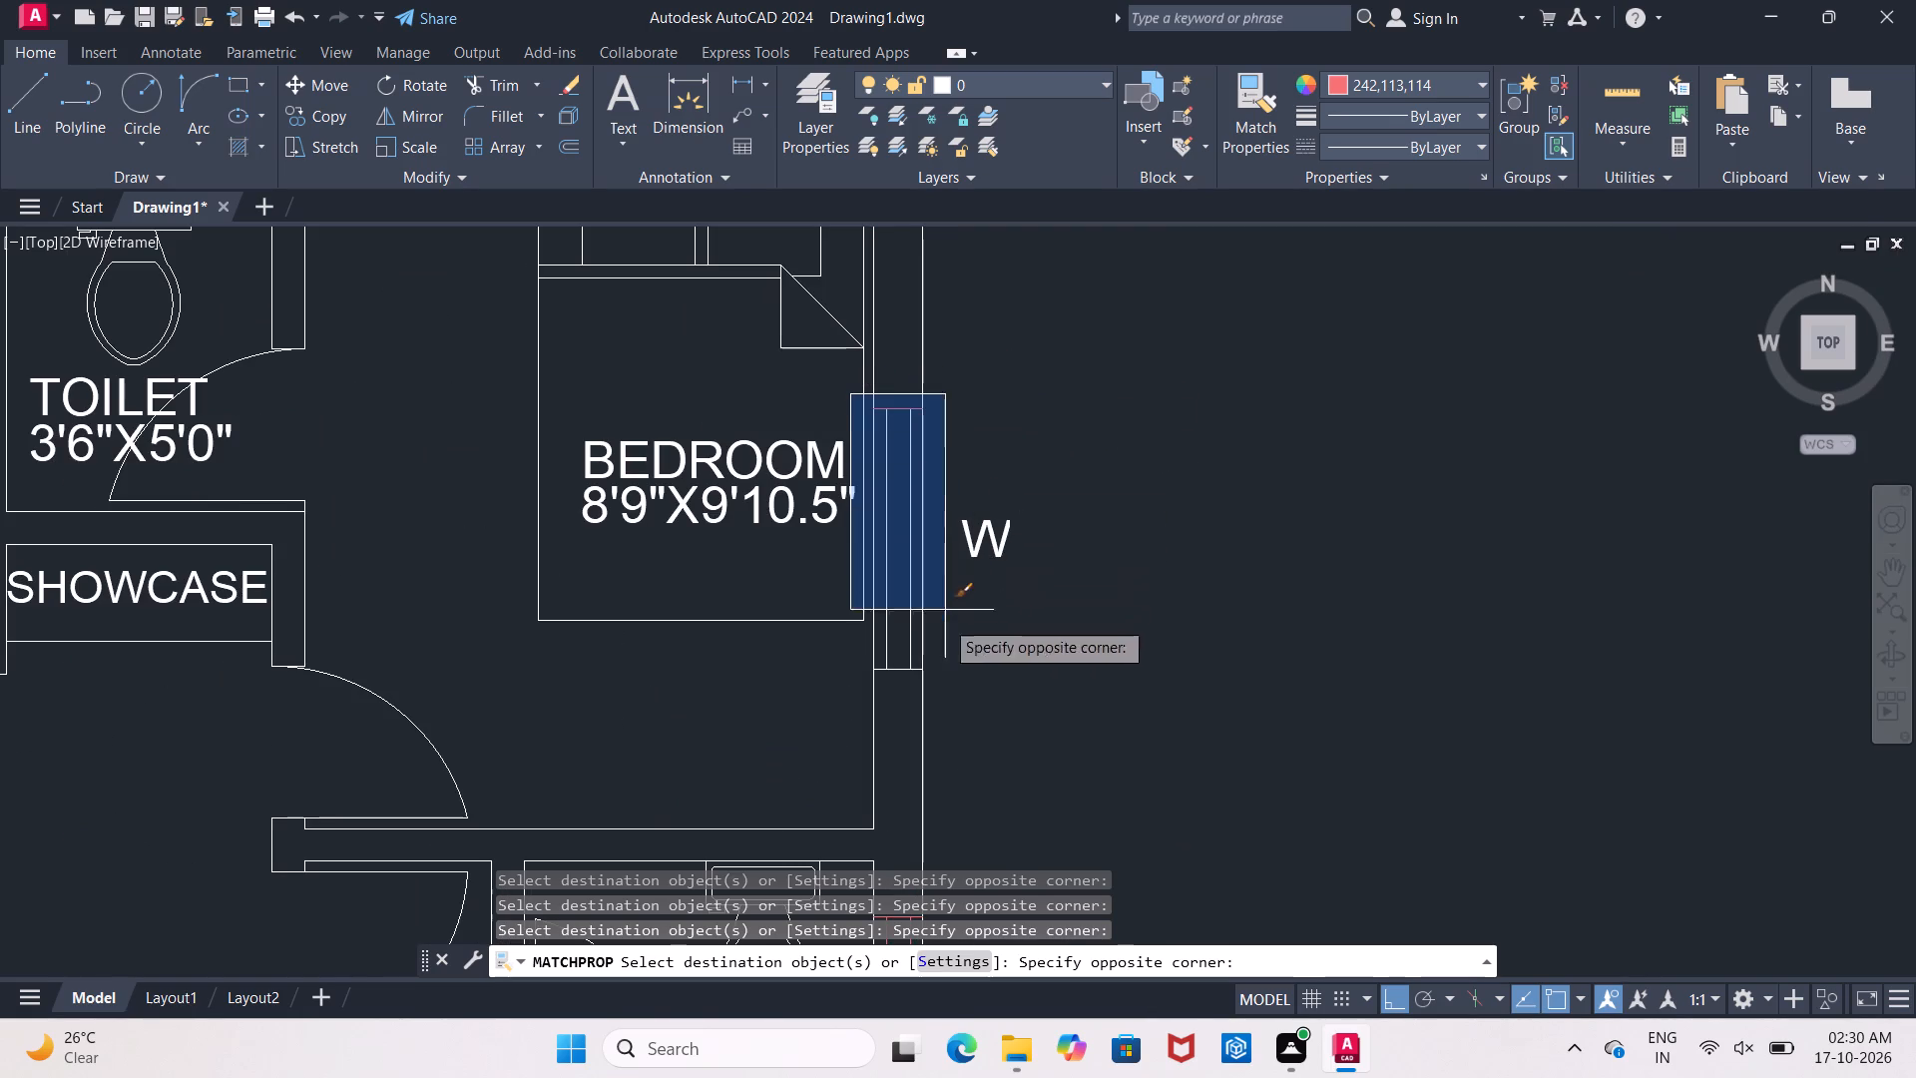
left_click(933, 697)
scroll(1001, 689, "down", 2)
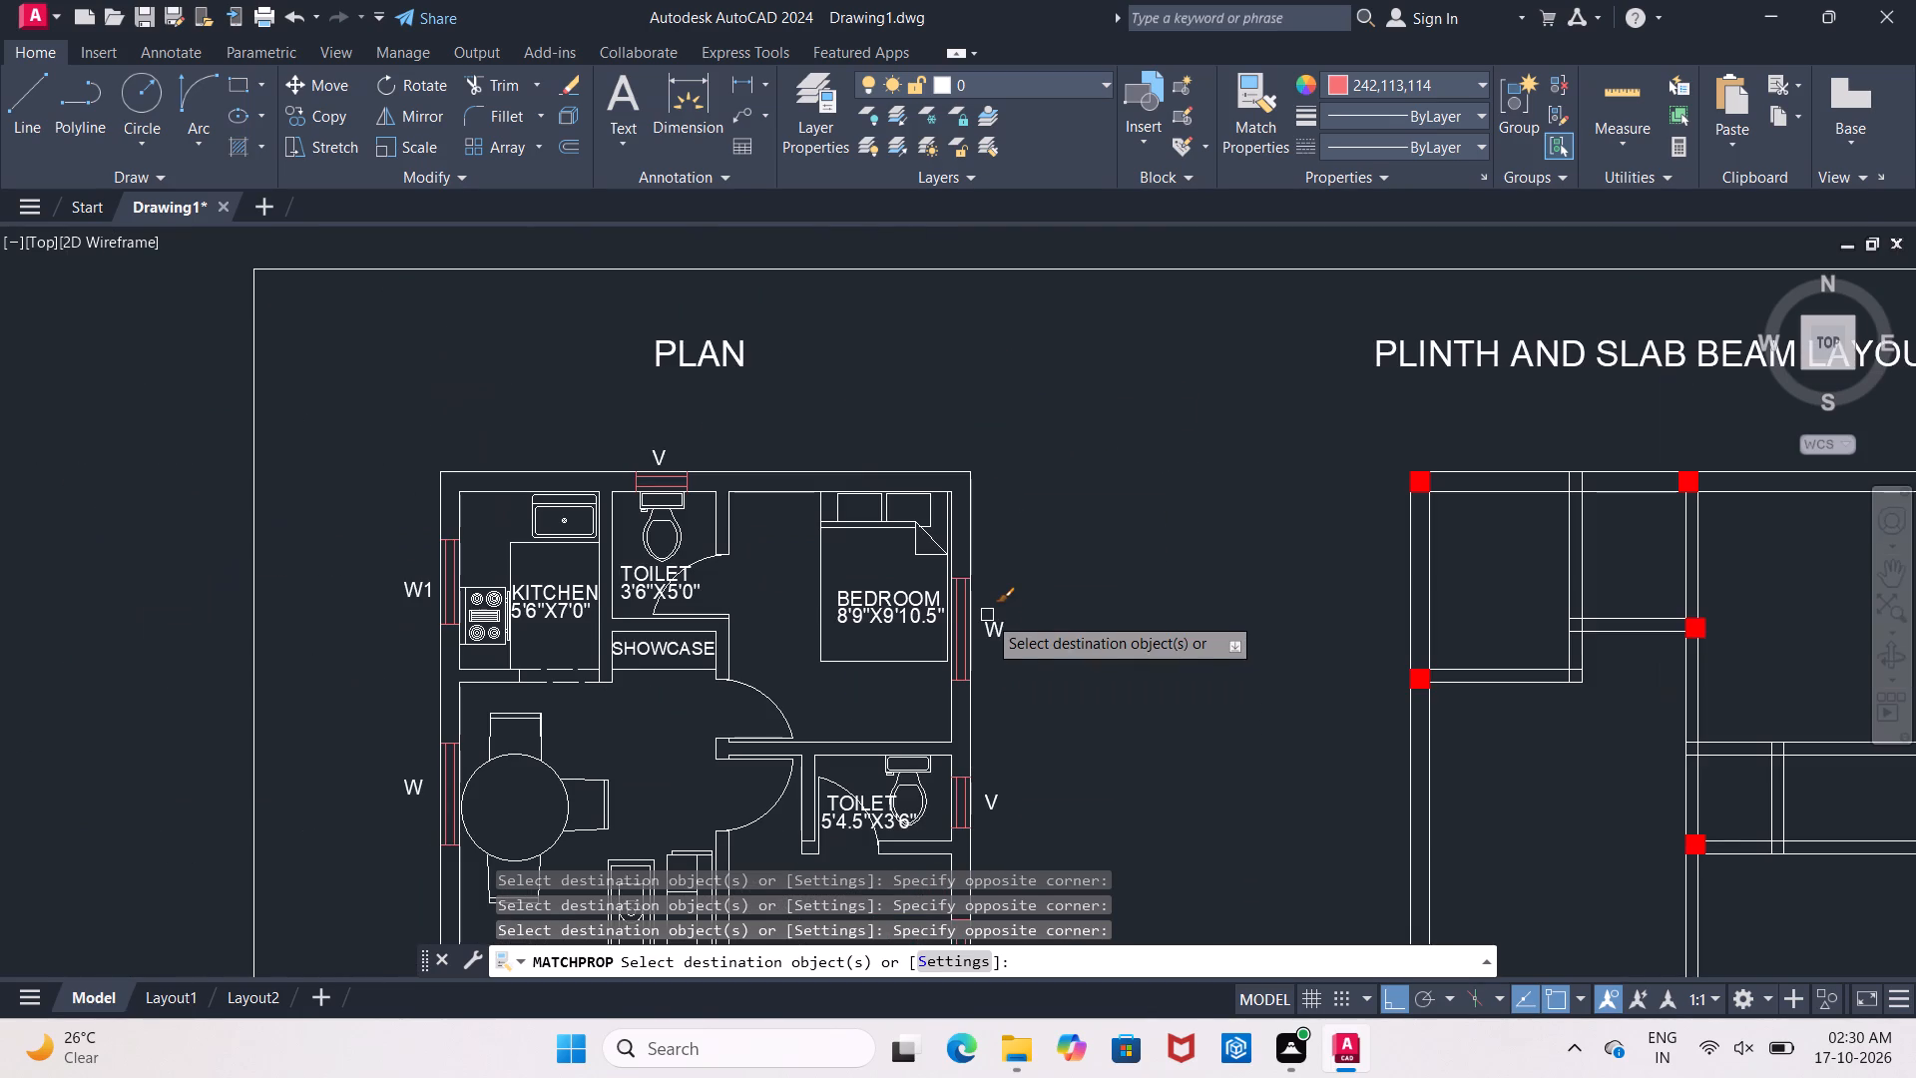
middle_click_drag(1155, 598, 1146, 330)
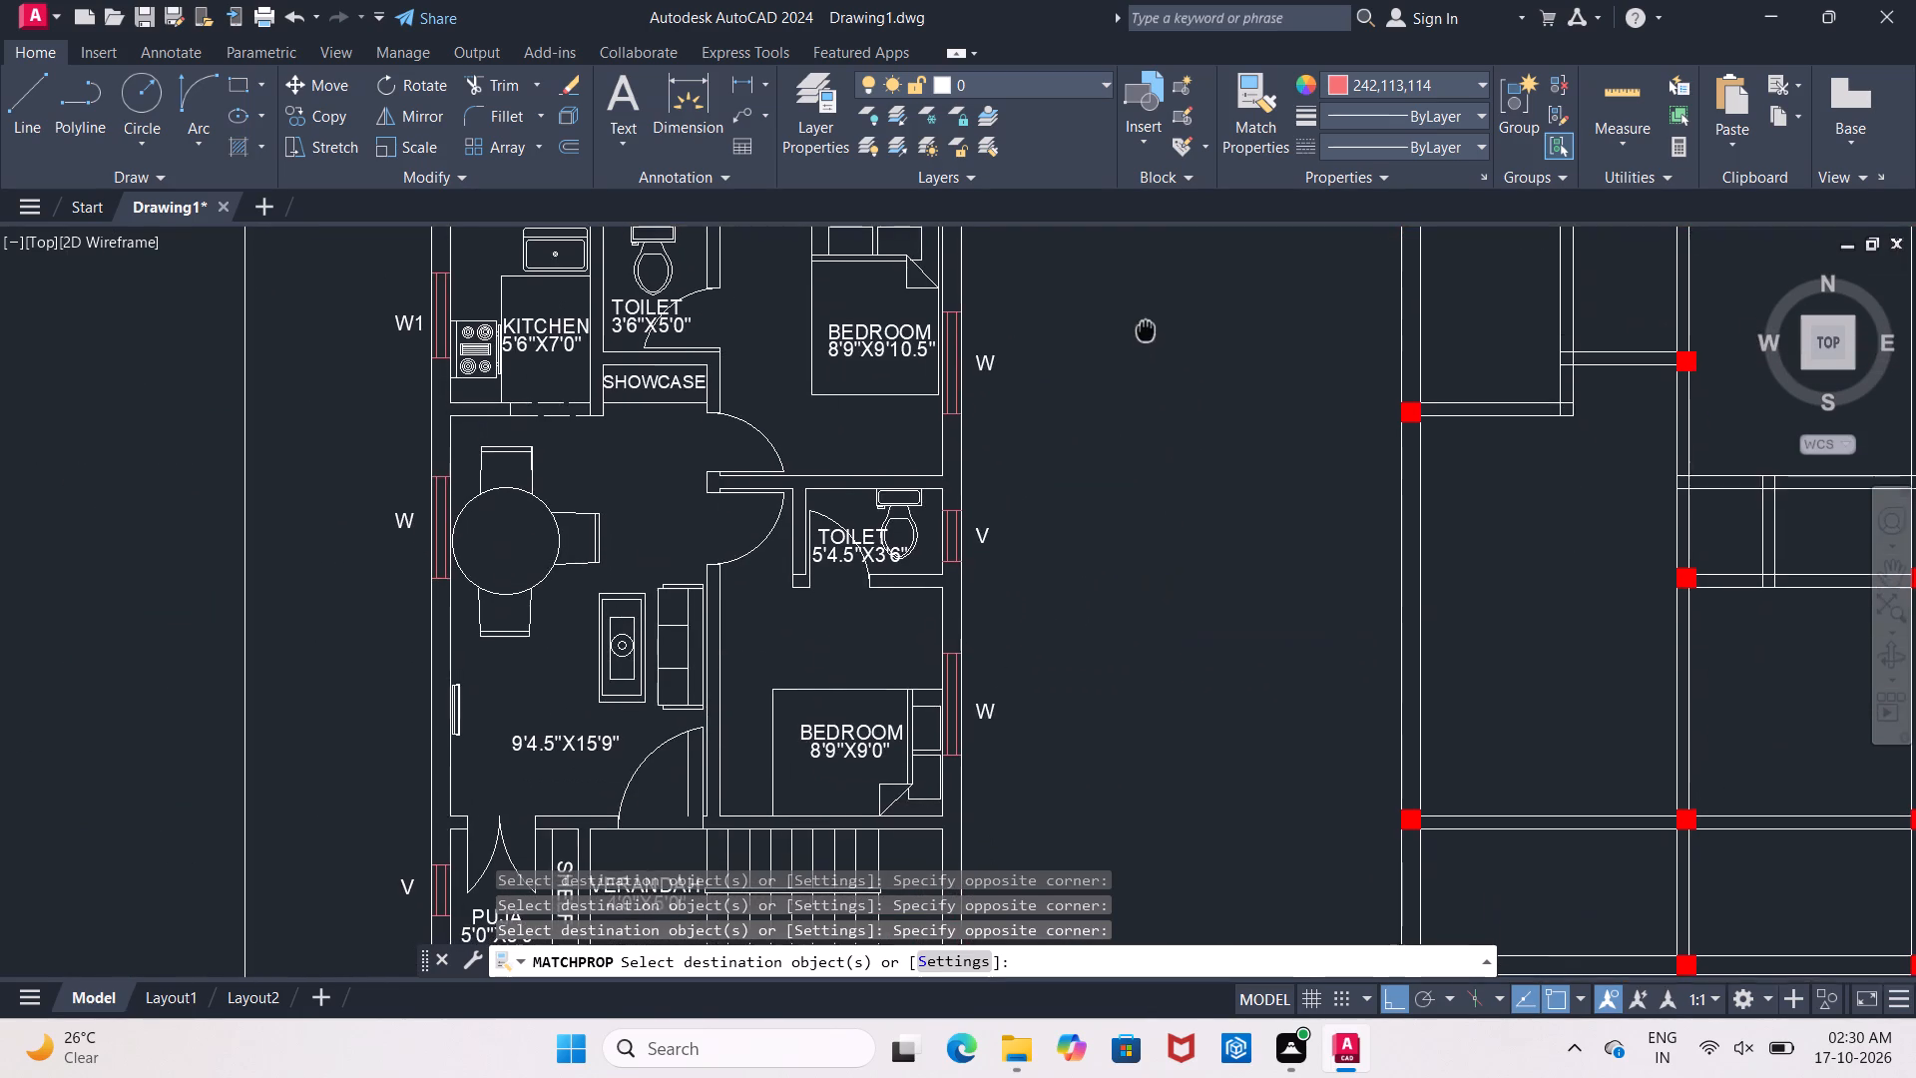
middle_click_drag(1166, 528, 1159, 354)
scroll(1184, 446, "down", 1)
middle_click_drag(1183, 451, 1060, 617)
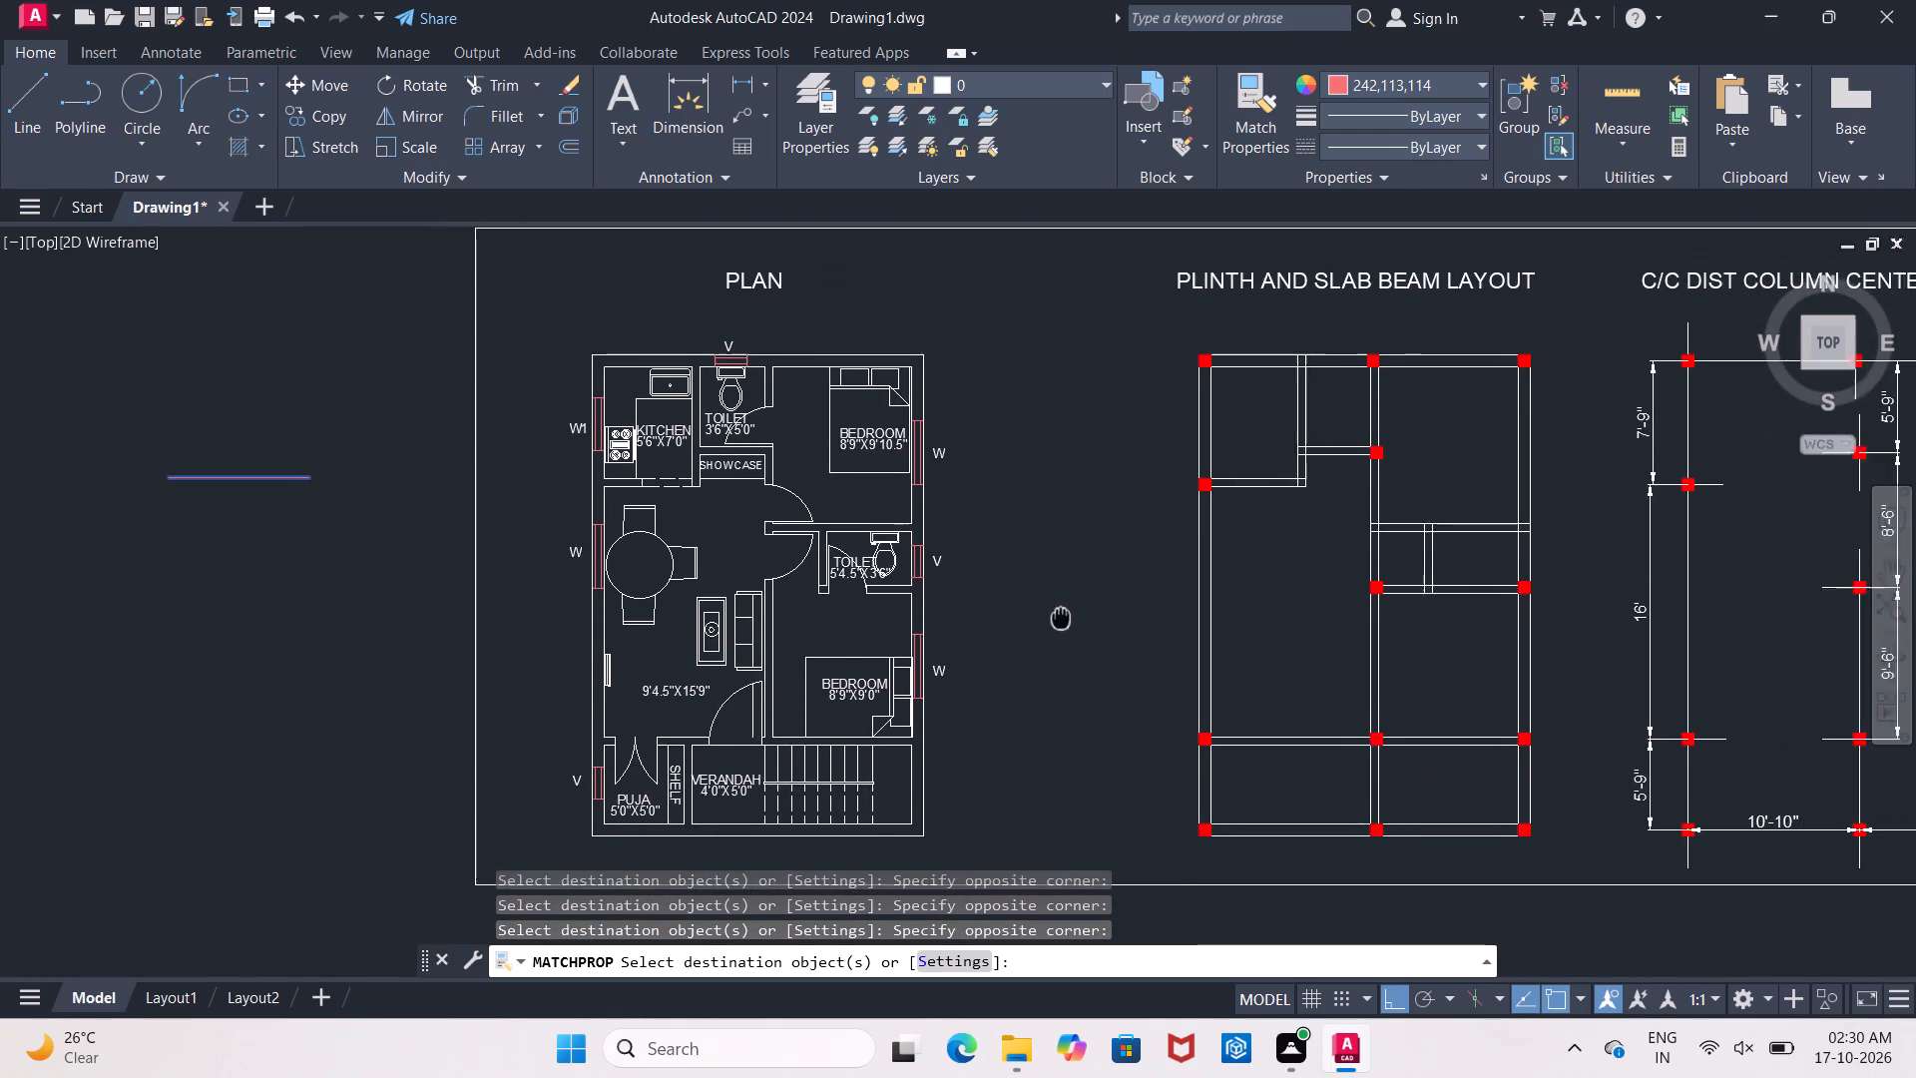
middle_click_drag(1060, 617, 1049, 607)
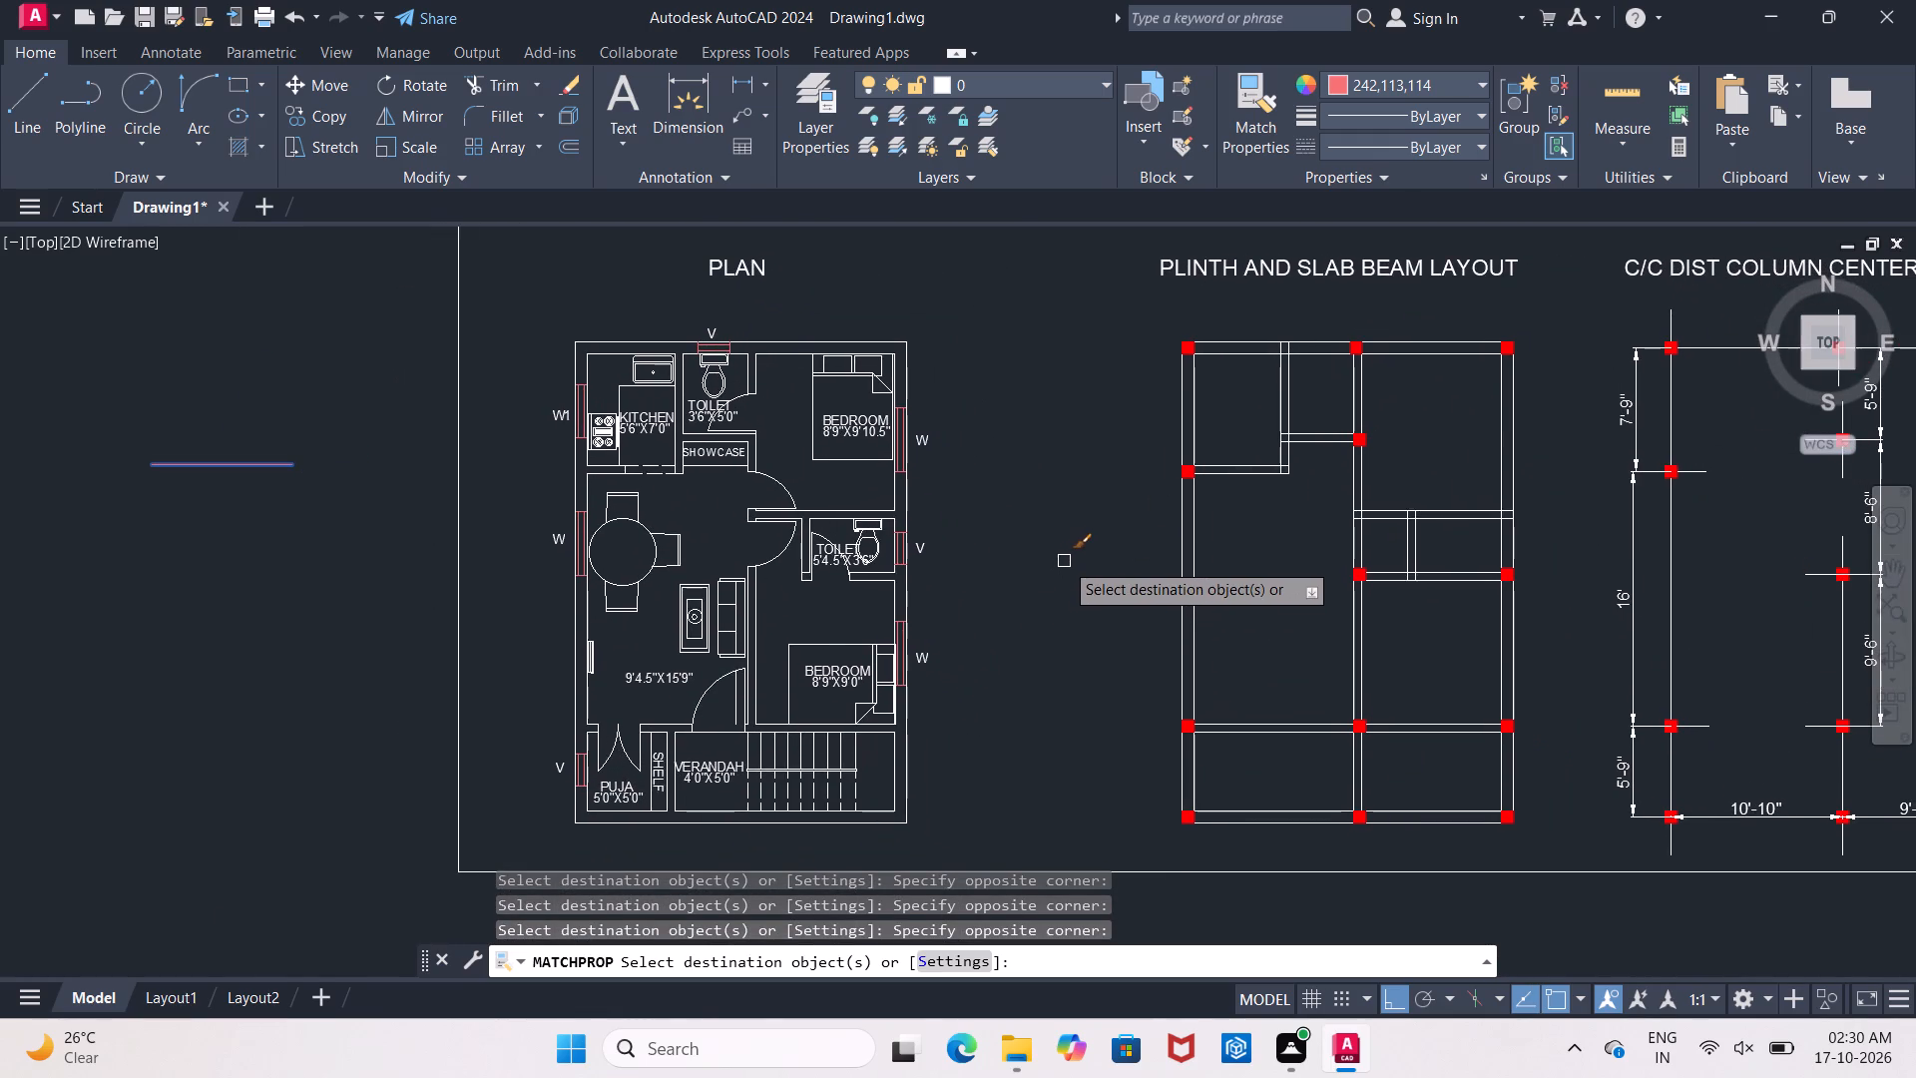
key("Escape")
Delete the red sample line outside the border.
middle_click_drag(1049, 445, 983, 491)
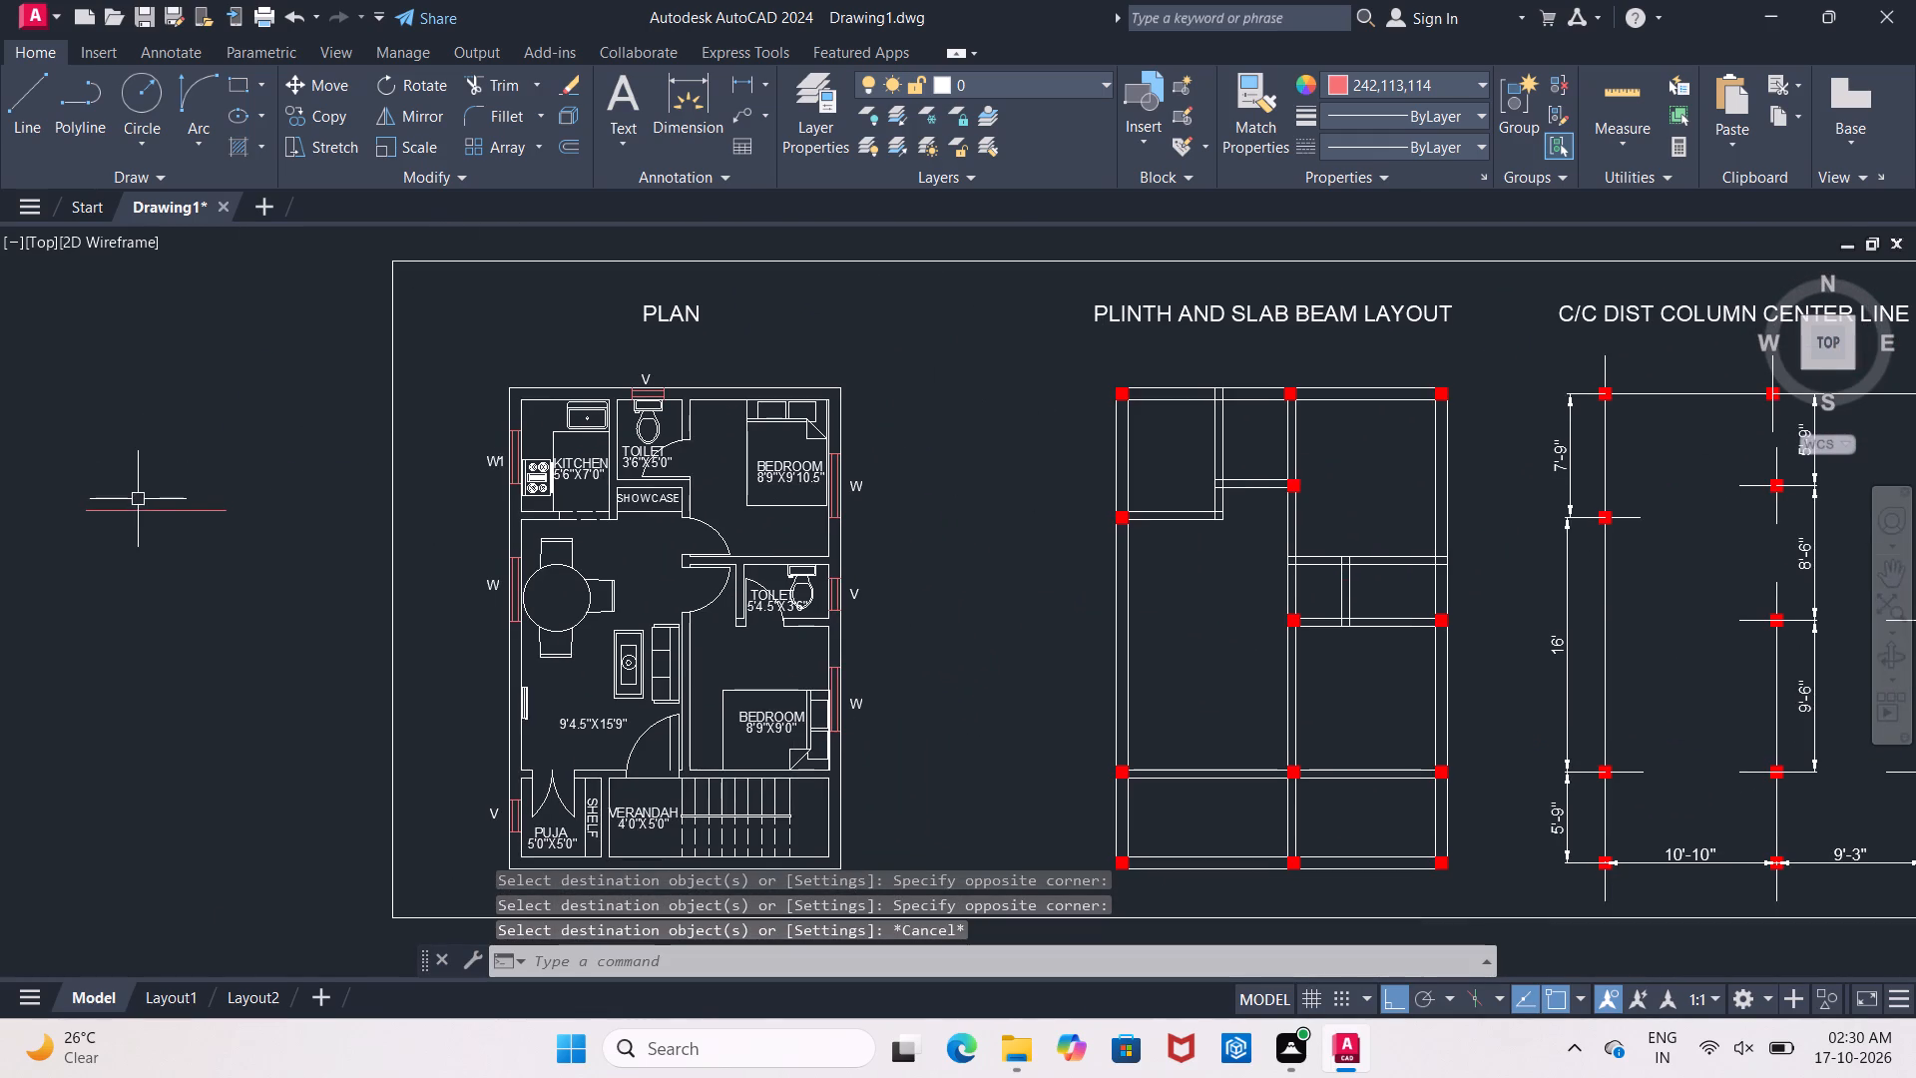
left_click(140, 511)
key("Delete")
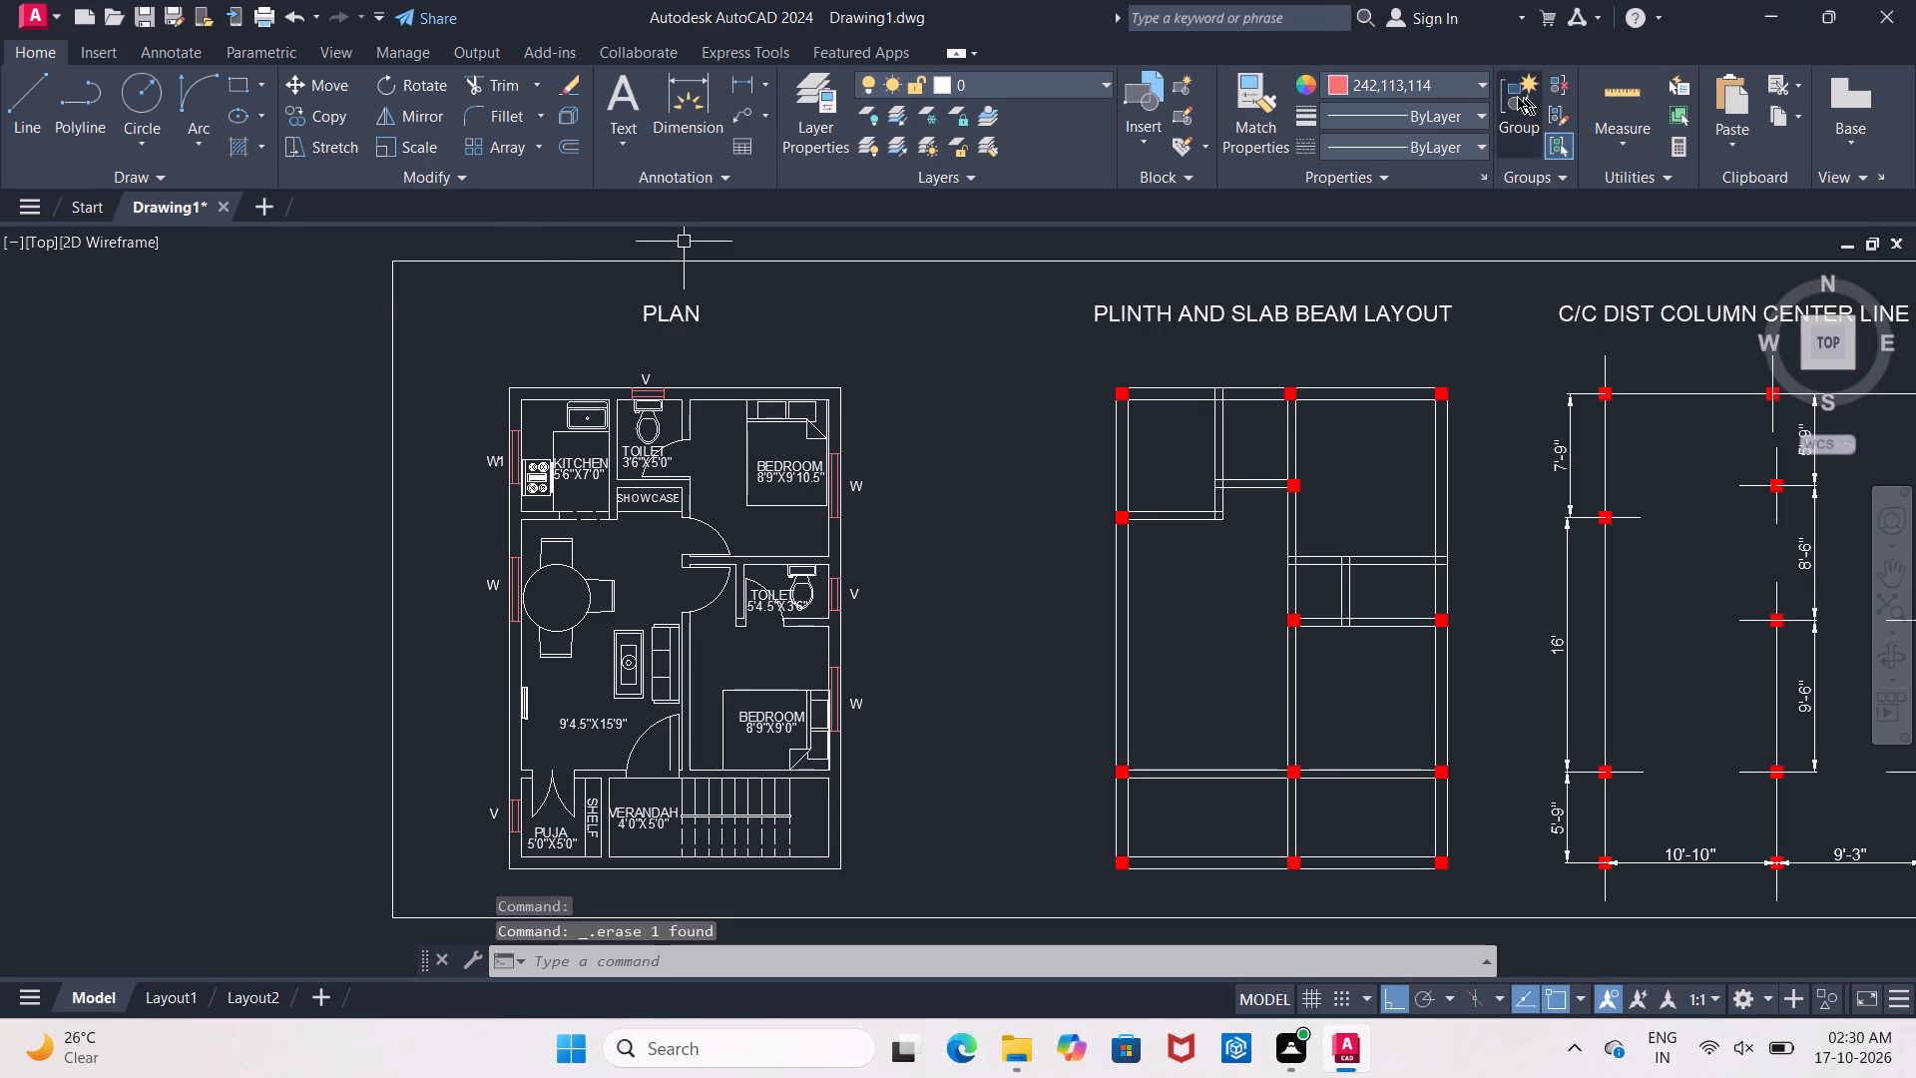
Set the current colour to Magenta and draw a short horizontal sample line outside the border, beside the plan.
left_click(1480, 84)
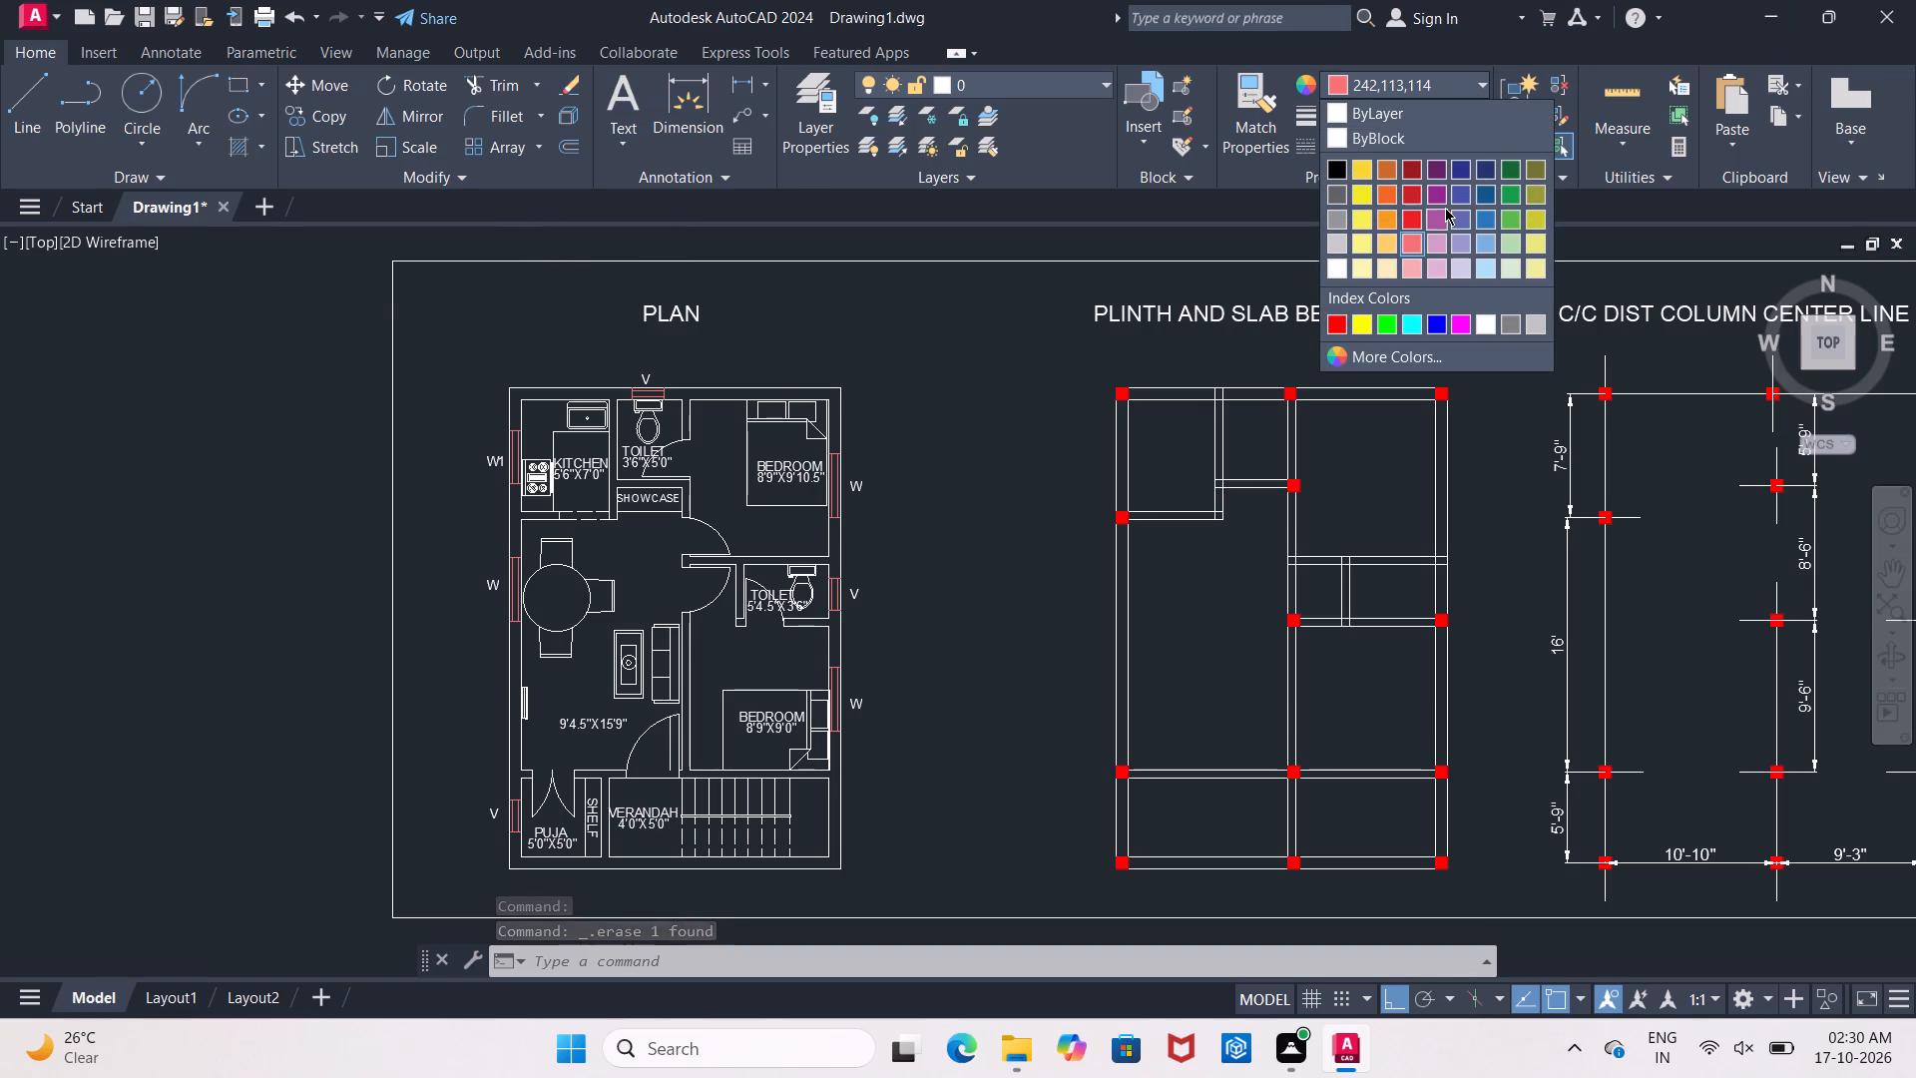
left_click(1463, 326)
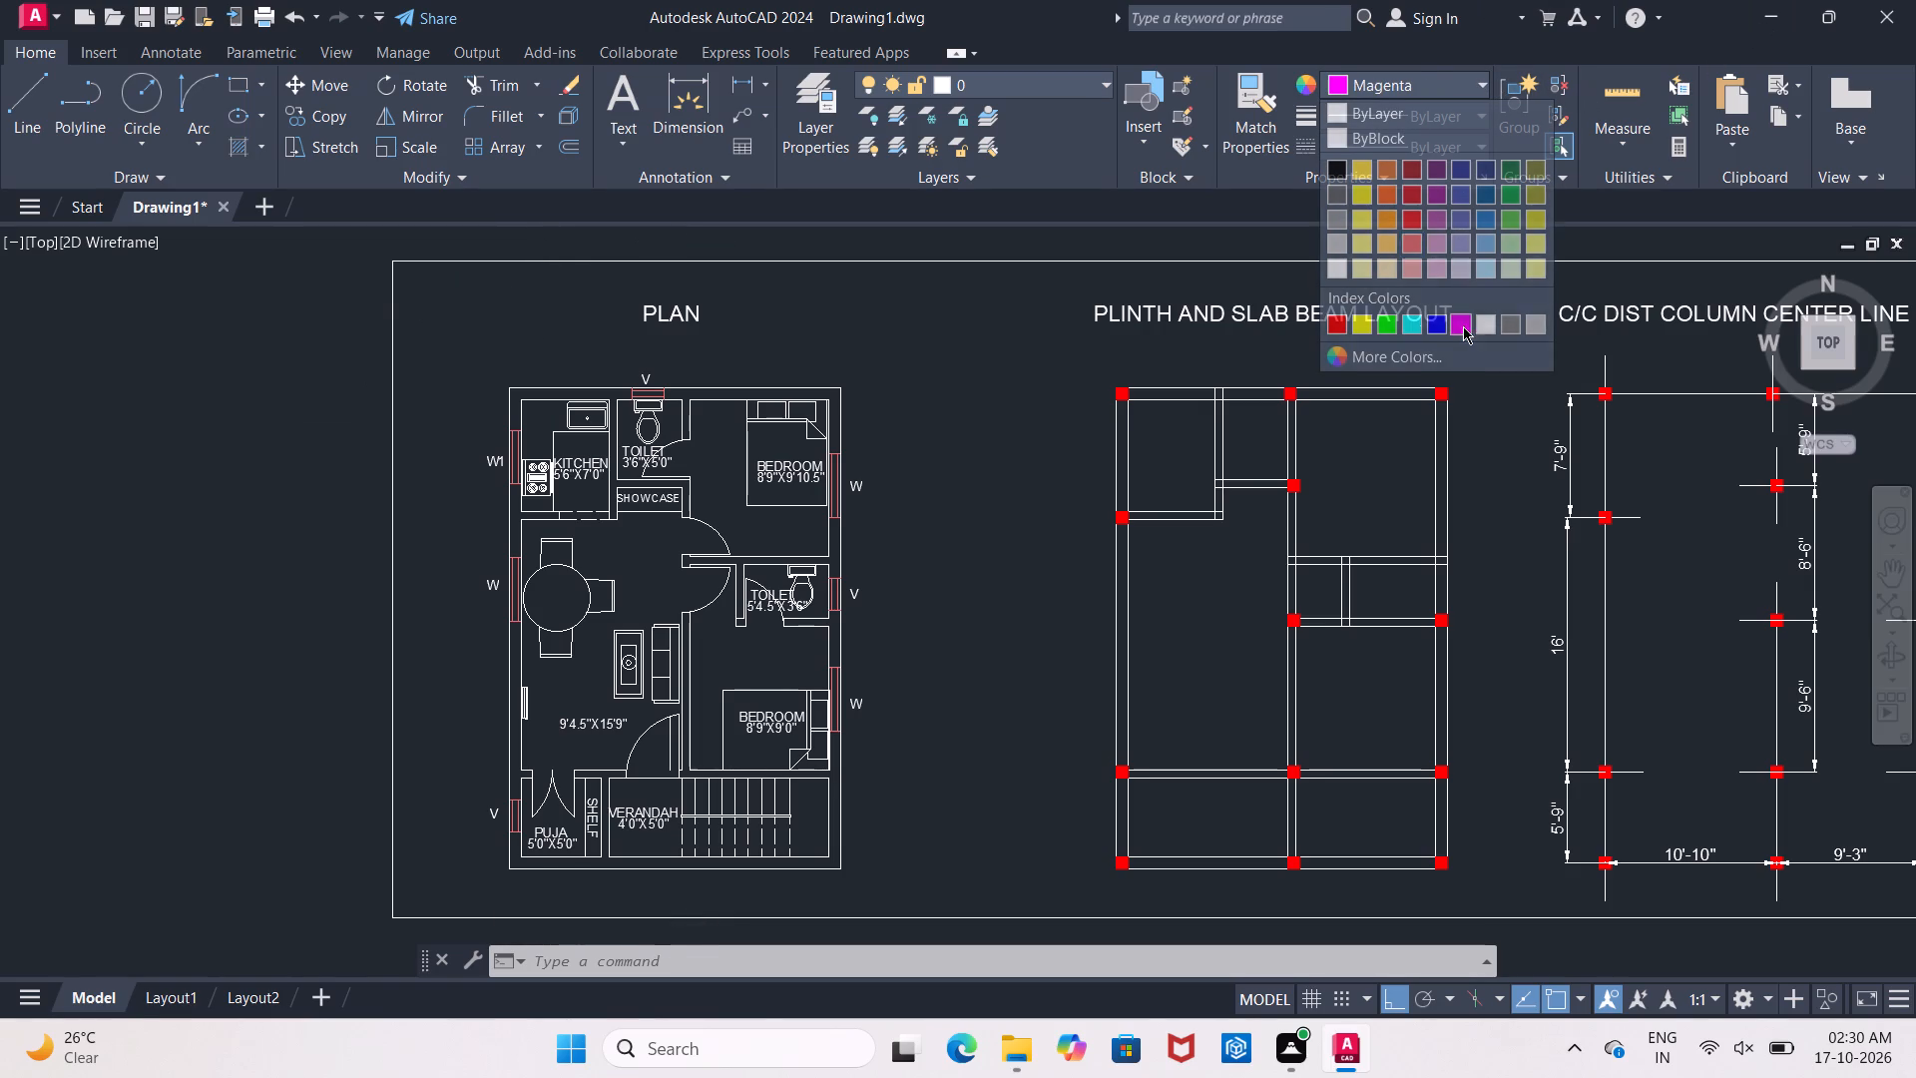
left_click(37, 114)
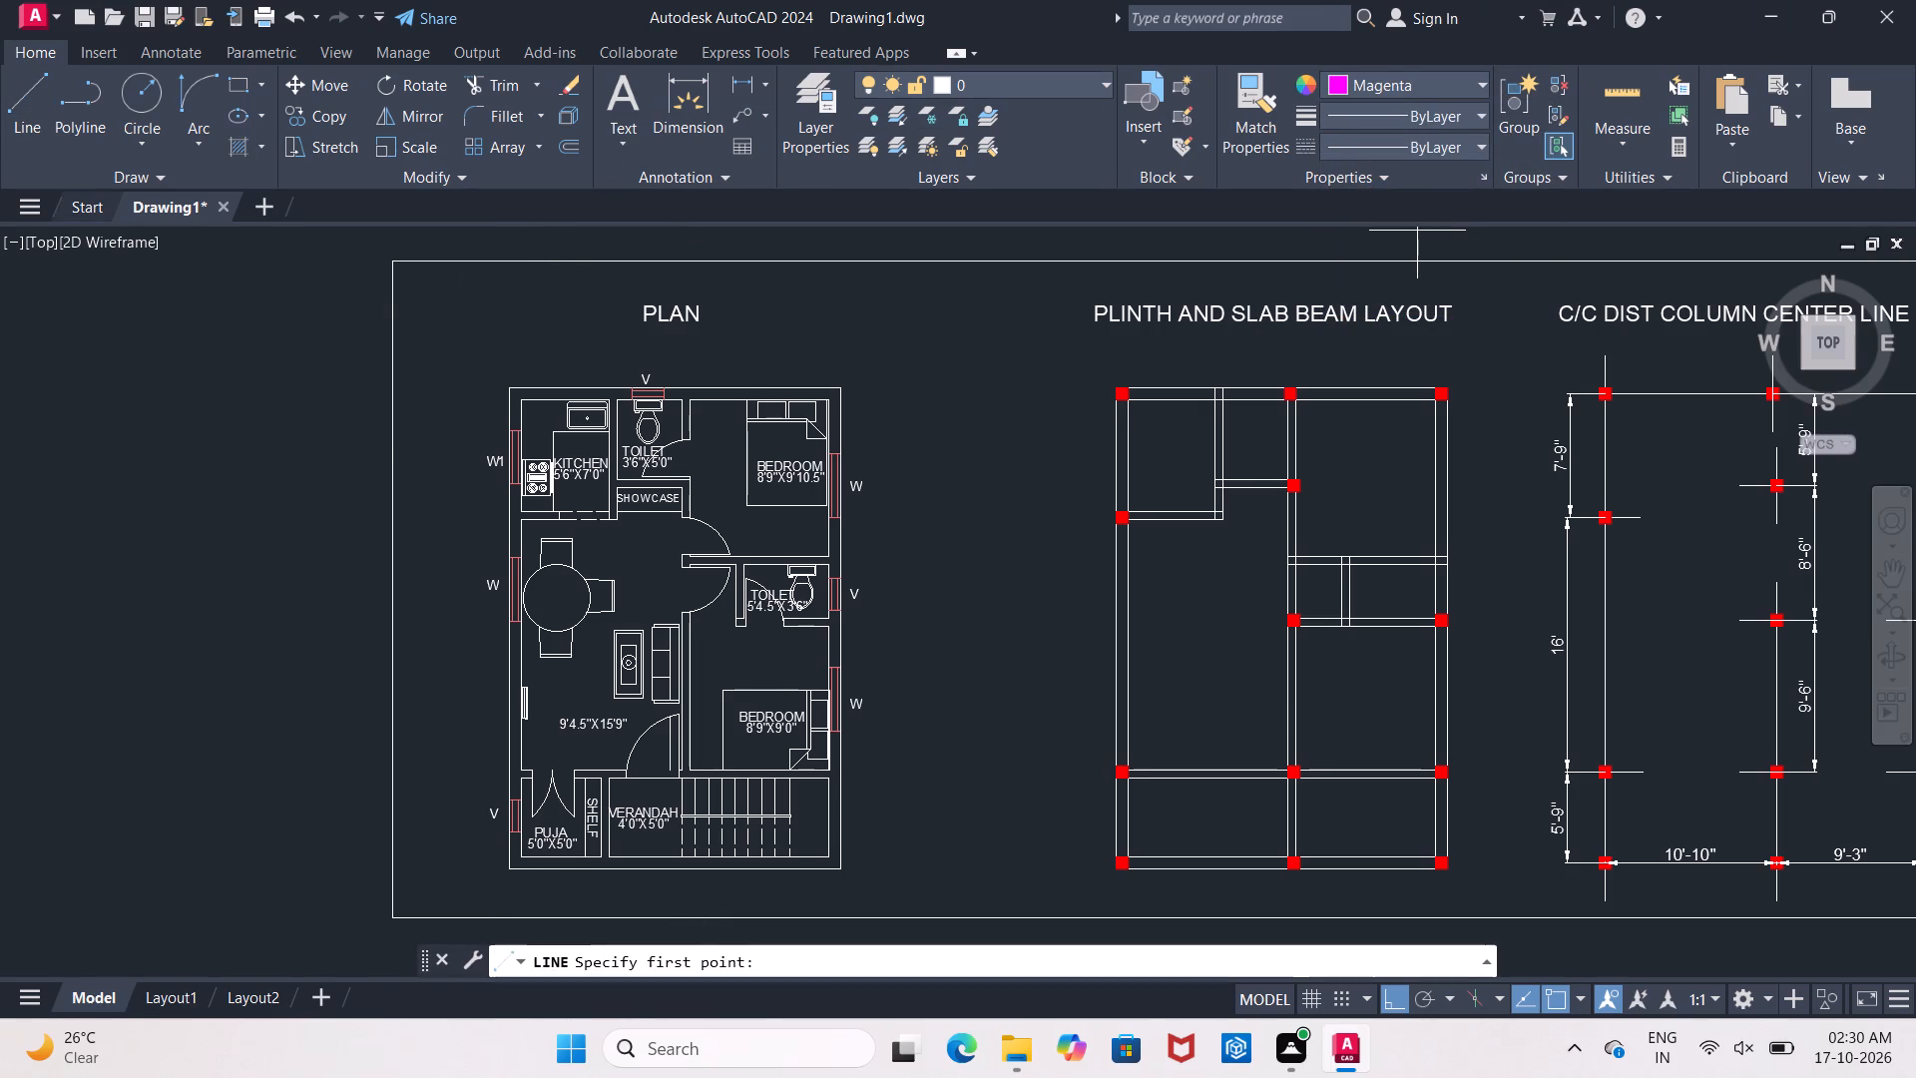
left_click_drag(88, 421, 125, 427)
left_click(198, 451)
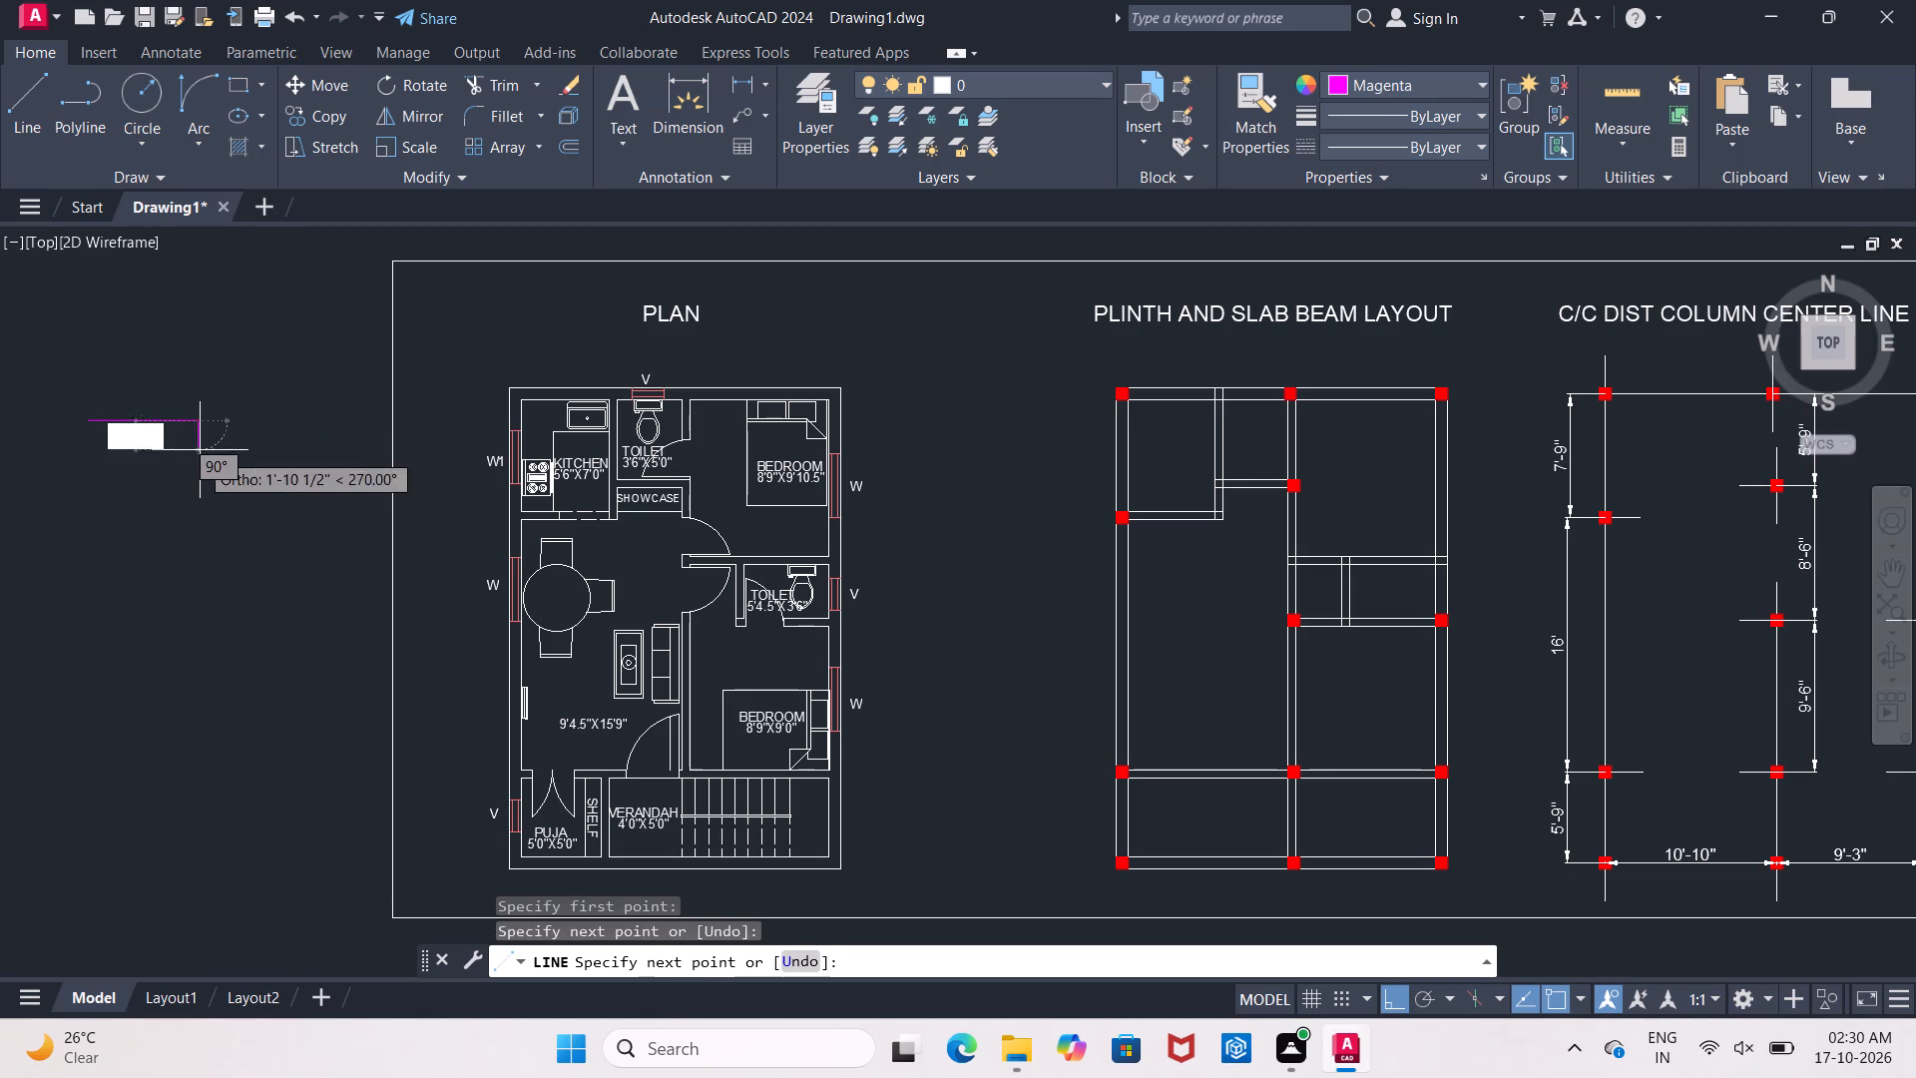
key("Escape")
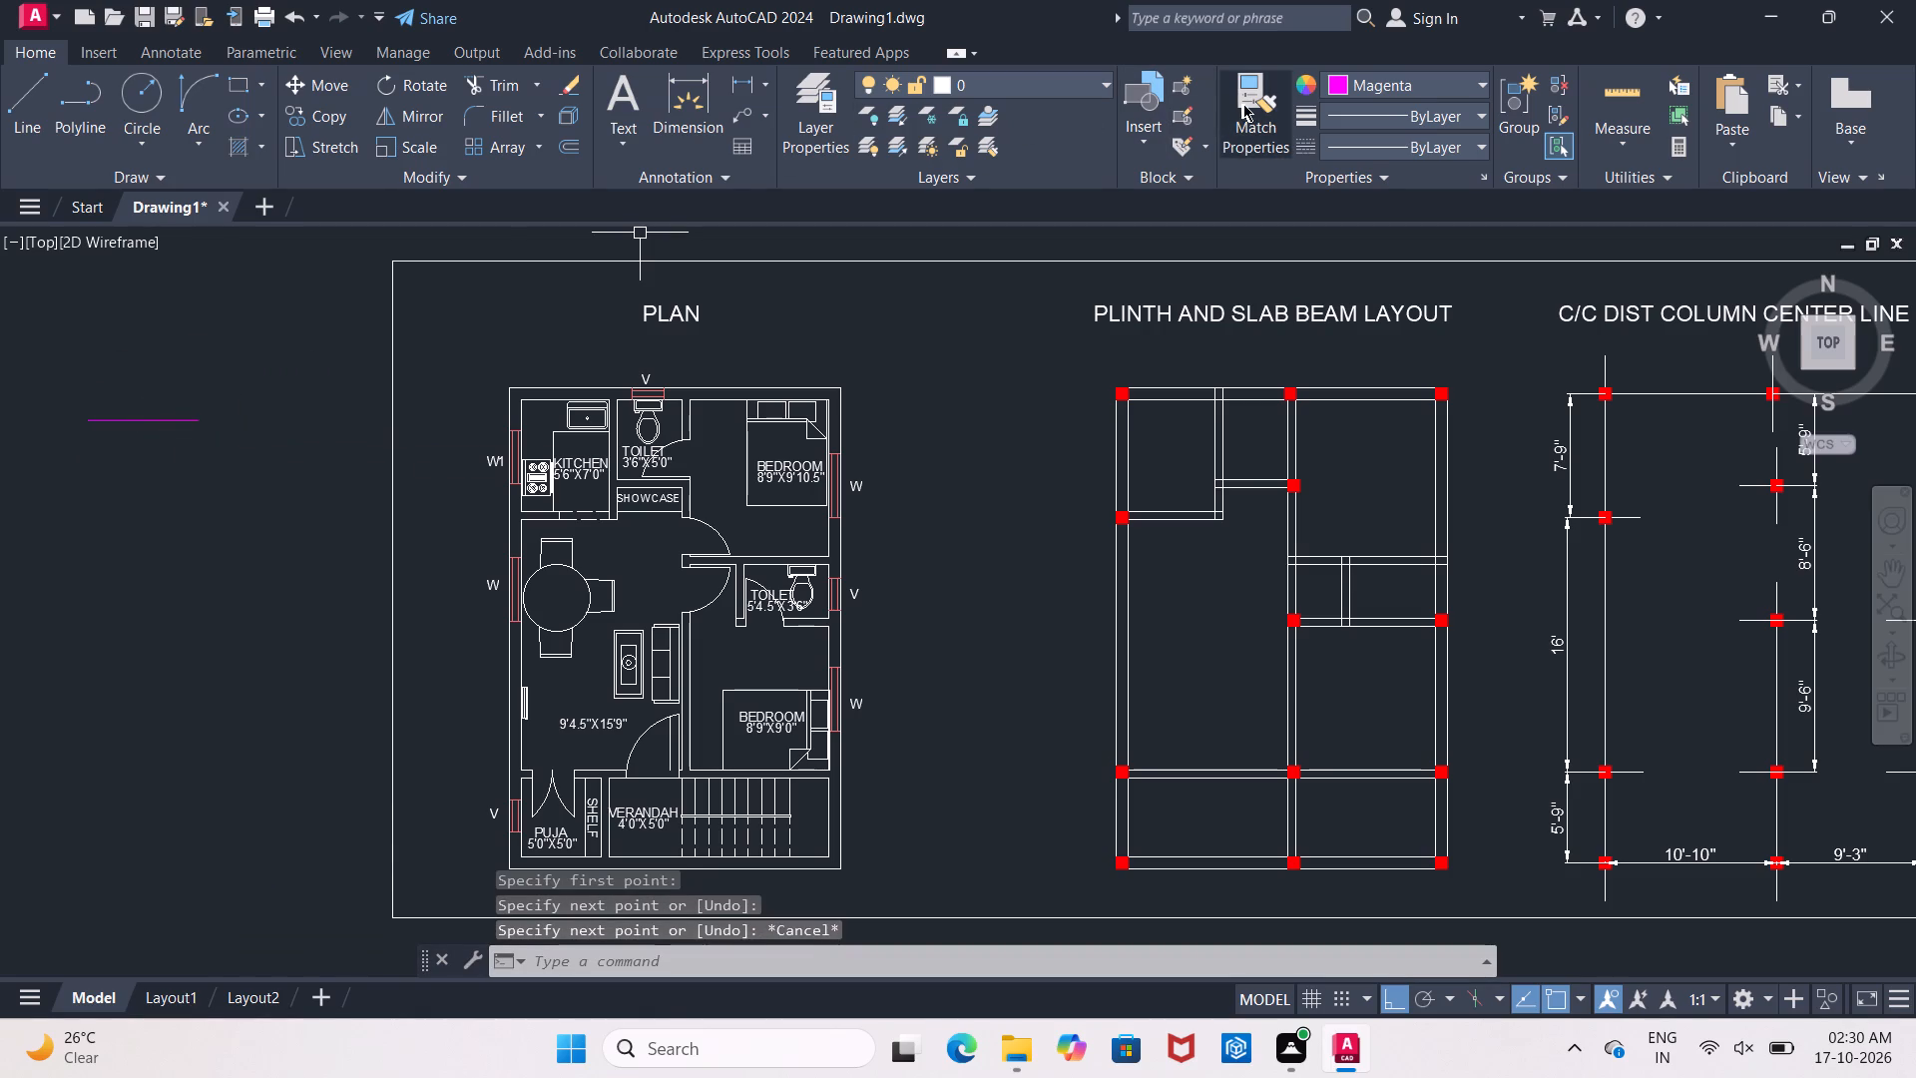
Match the magenta sample line's properties onto the PLAN, PLINTH AND SLAB BEAM LAYOUT and C/C DIST COLUMN CENTER LINE LAYOUT titles.
left_click(1243, 103)
left_click(115, 420)
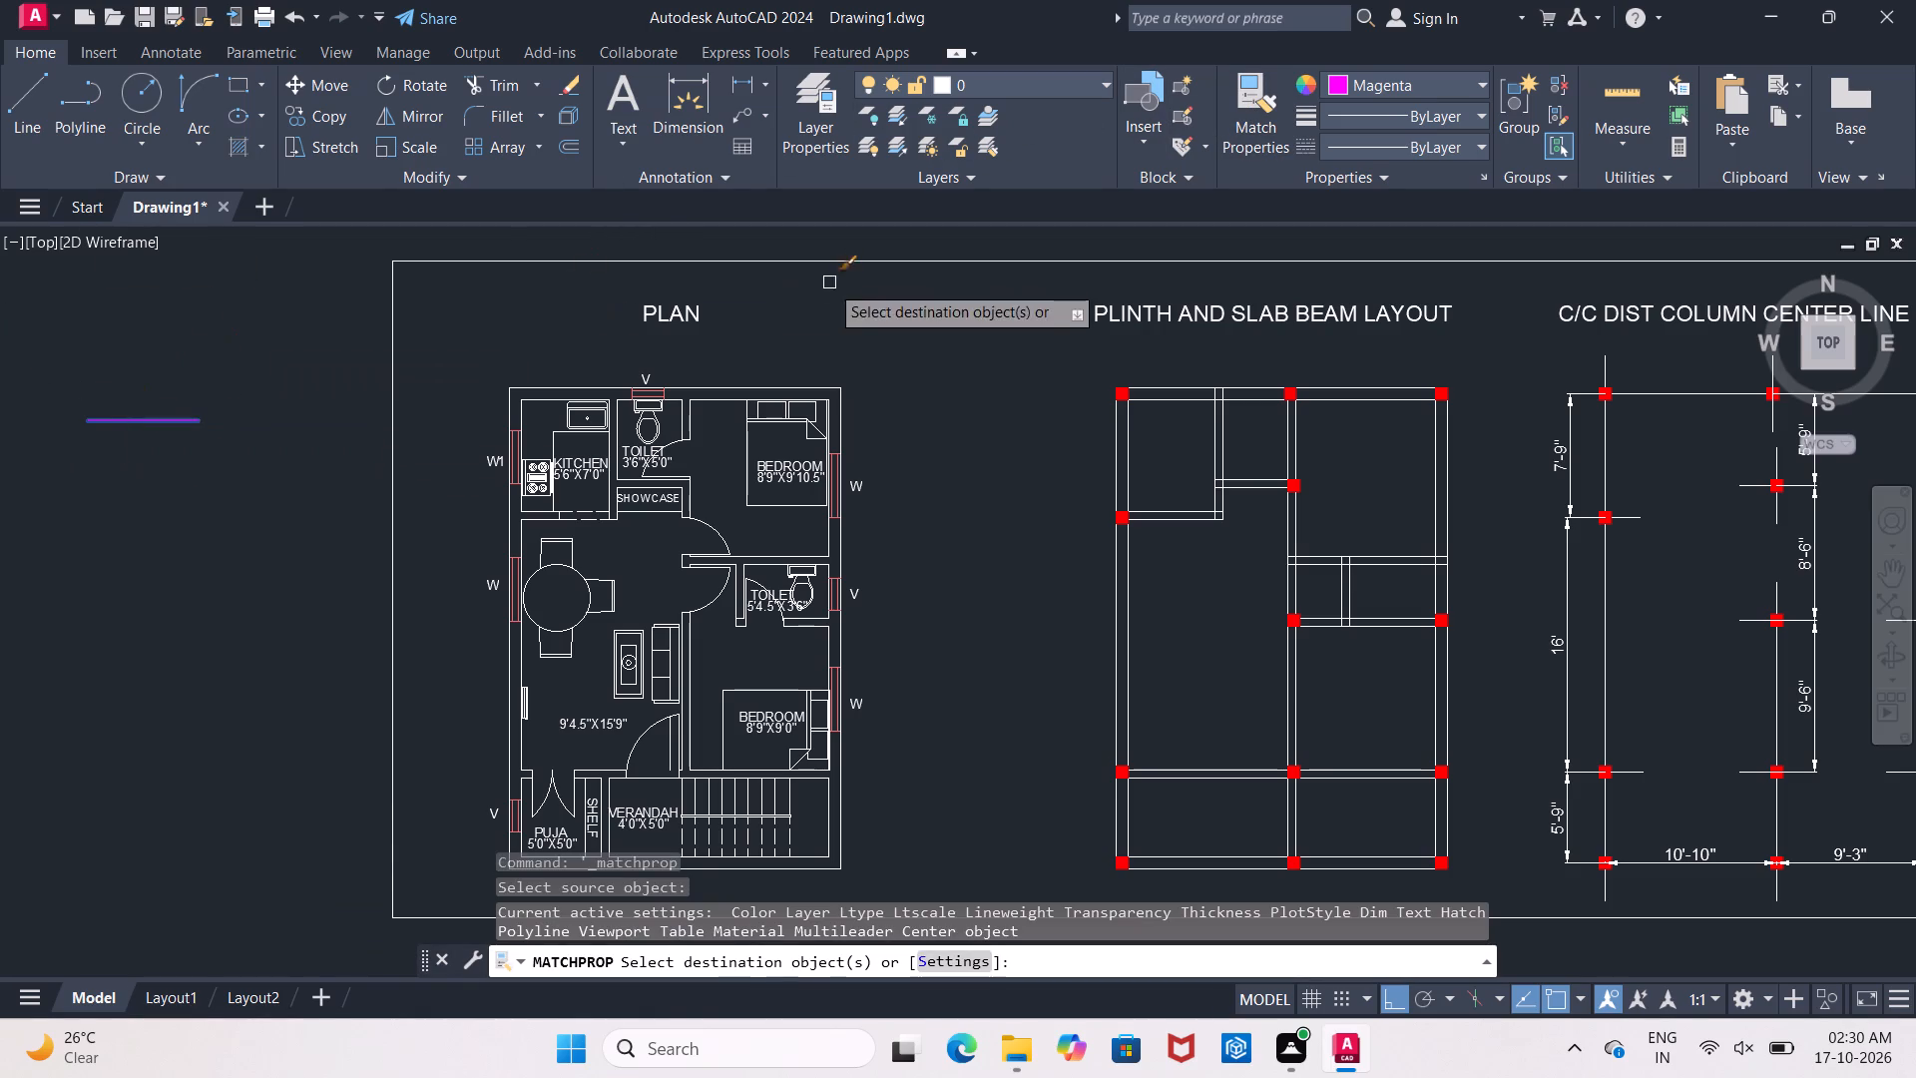
left_click_drag(650, 308, 663, 316)
left_click(1353, 327)
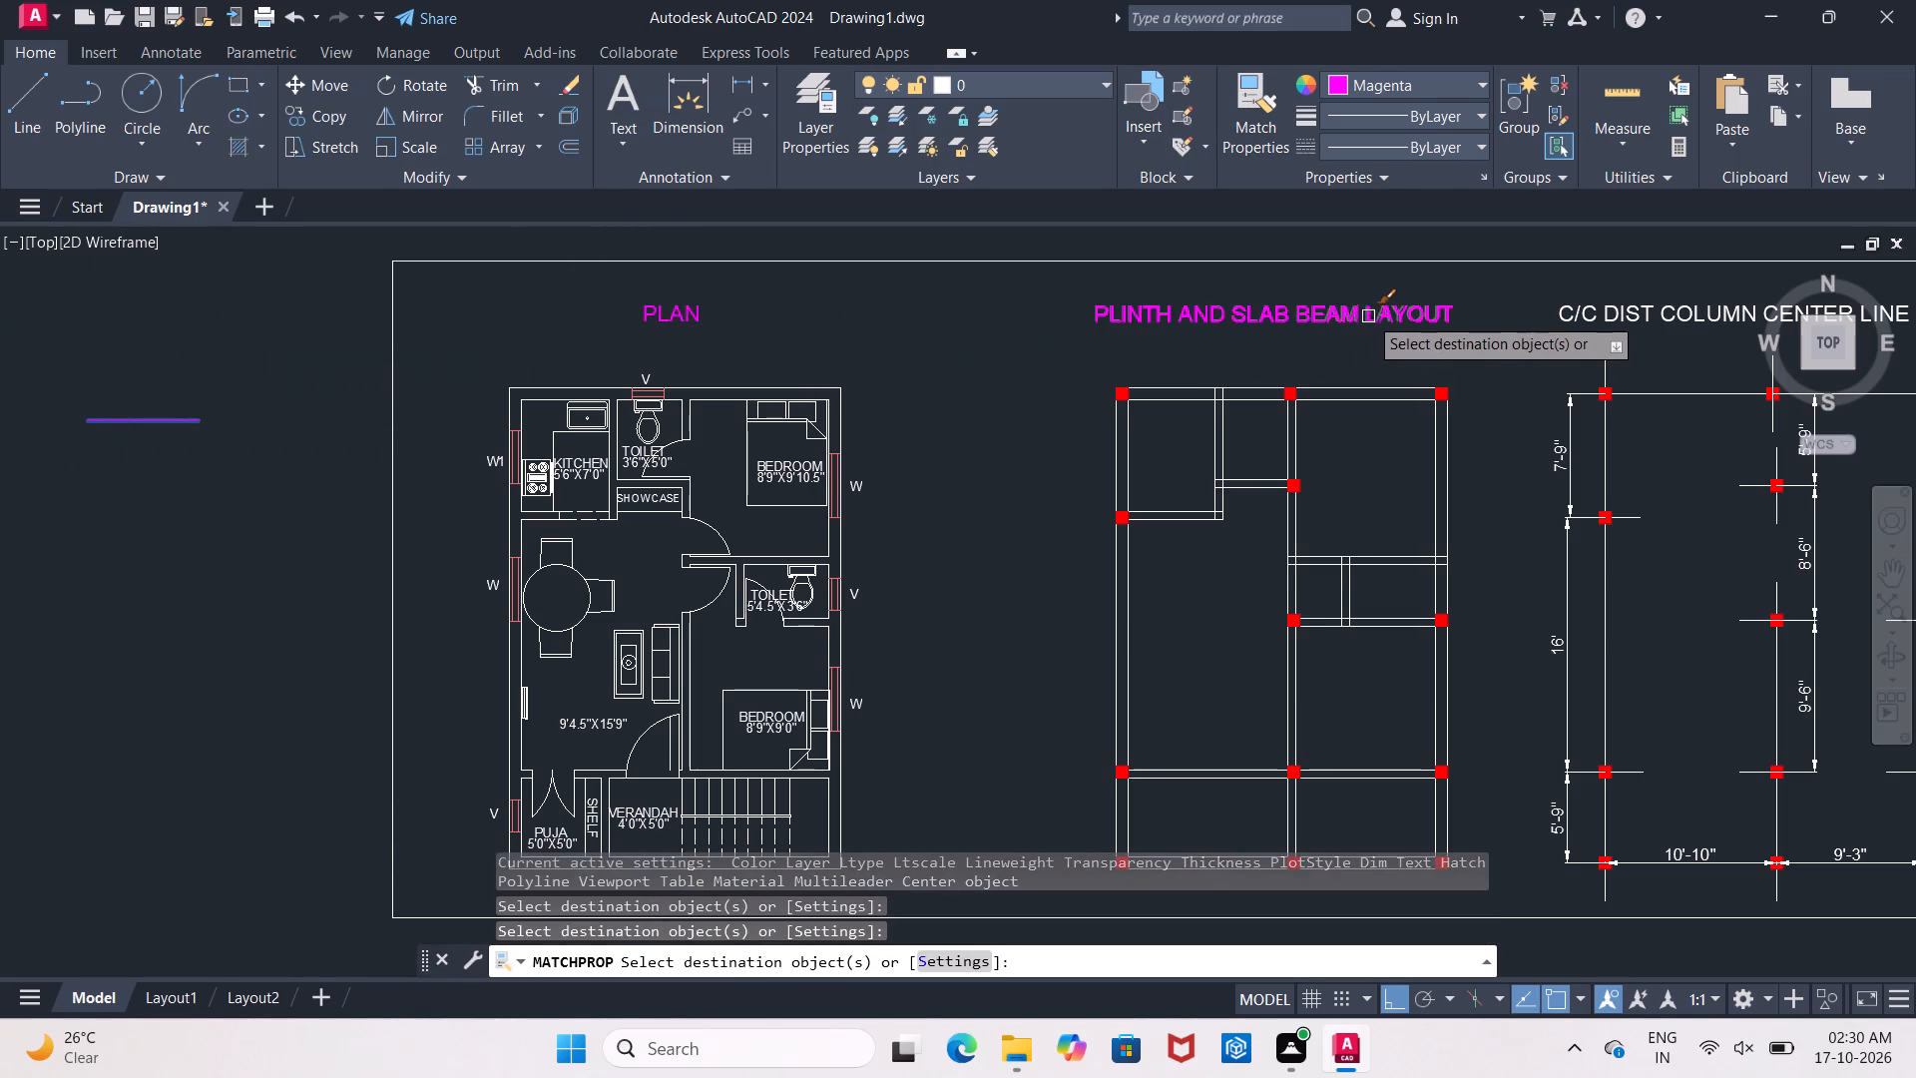
middle_click_drag(1362, 315, 1062, 319)
left_click(1327, 317)
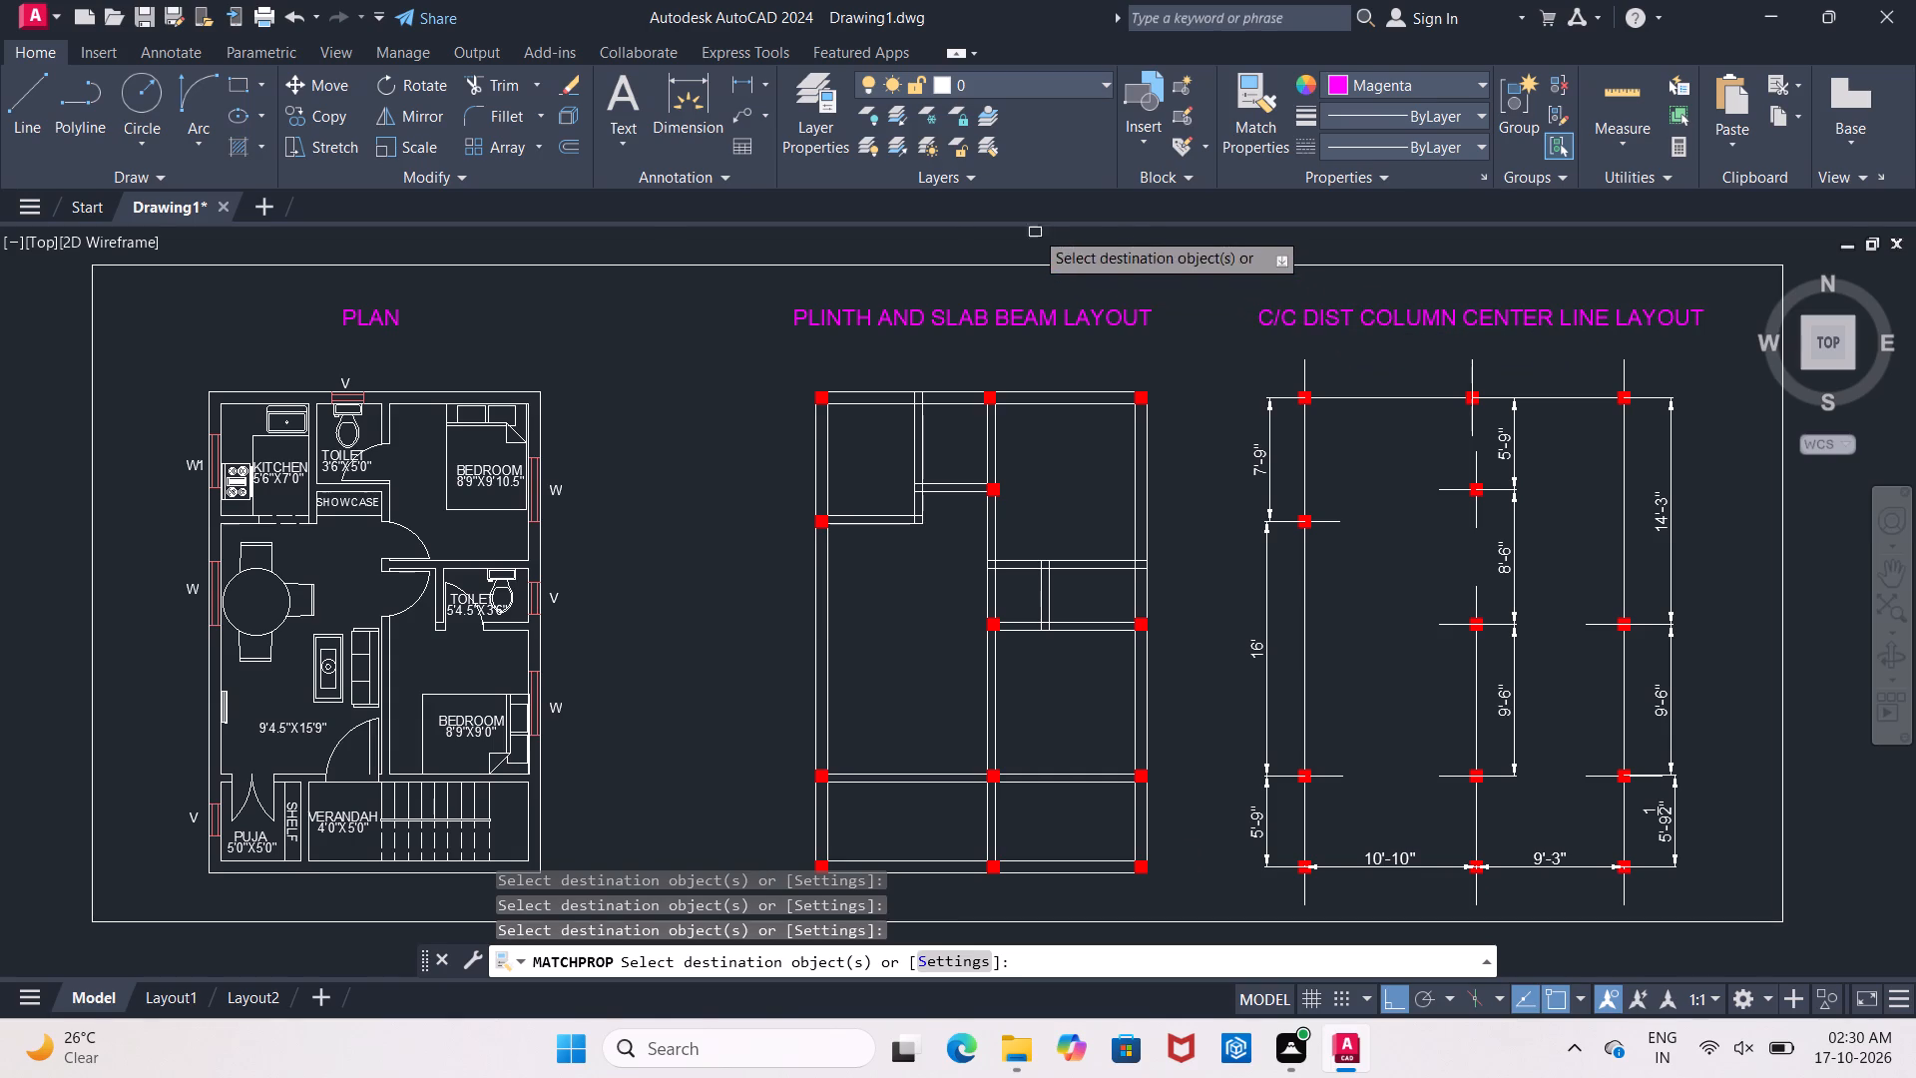
key("Escape")
Draw a horizontal magenta line directly beneath the PLAN title, spanning the width of its text.
left_click(47, 101)
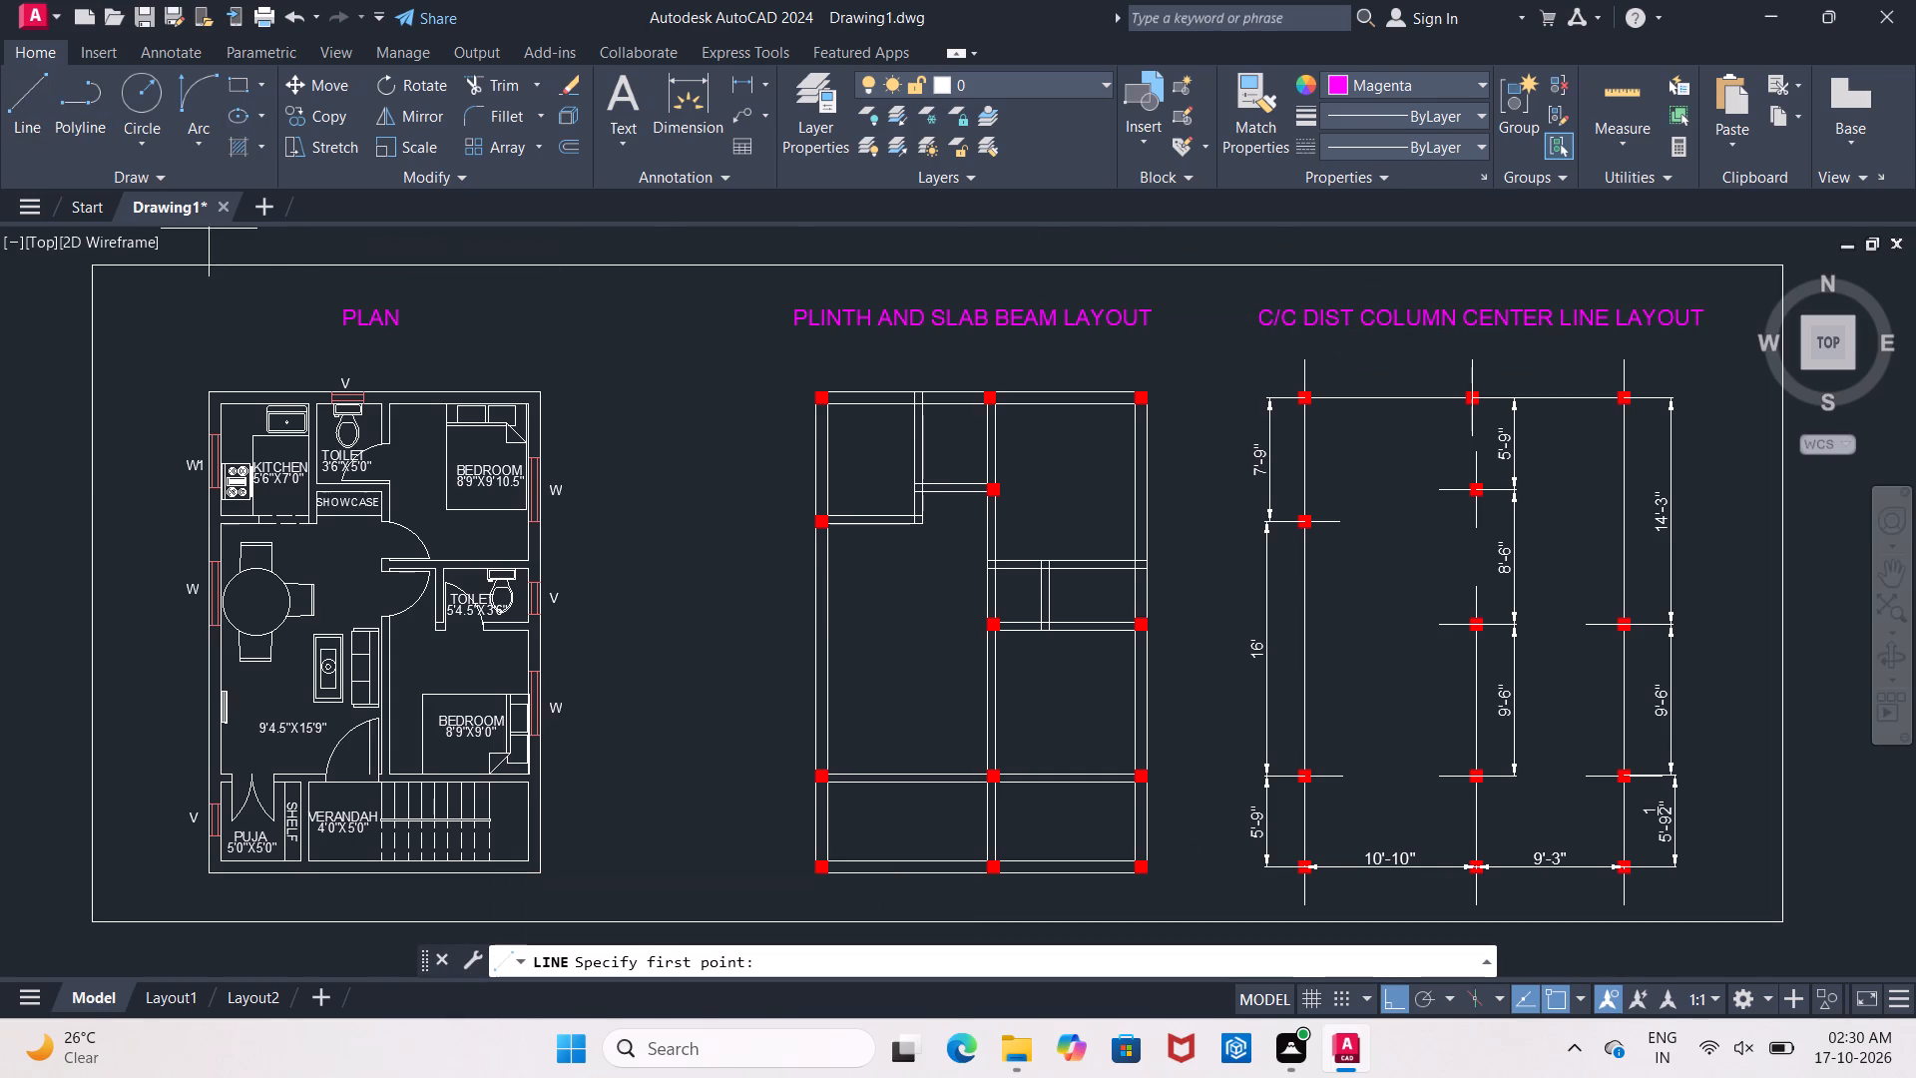
scroll(345, 357, "up", 1)
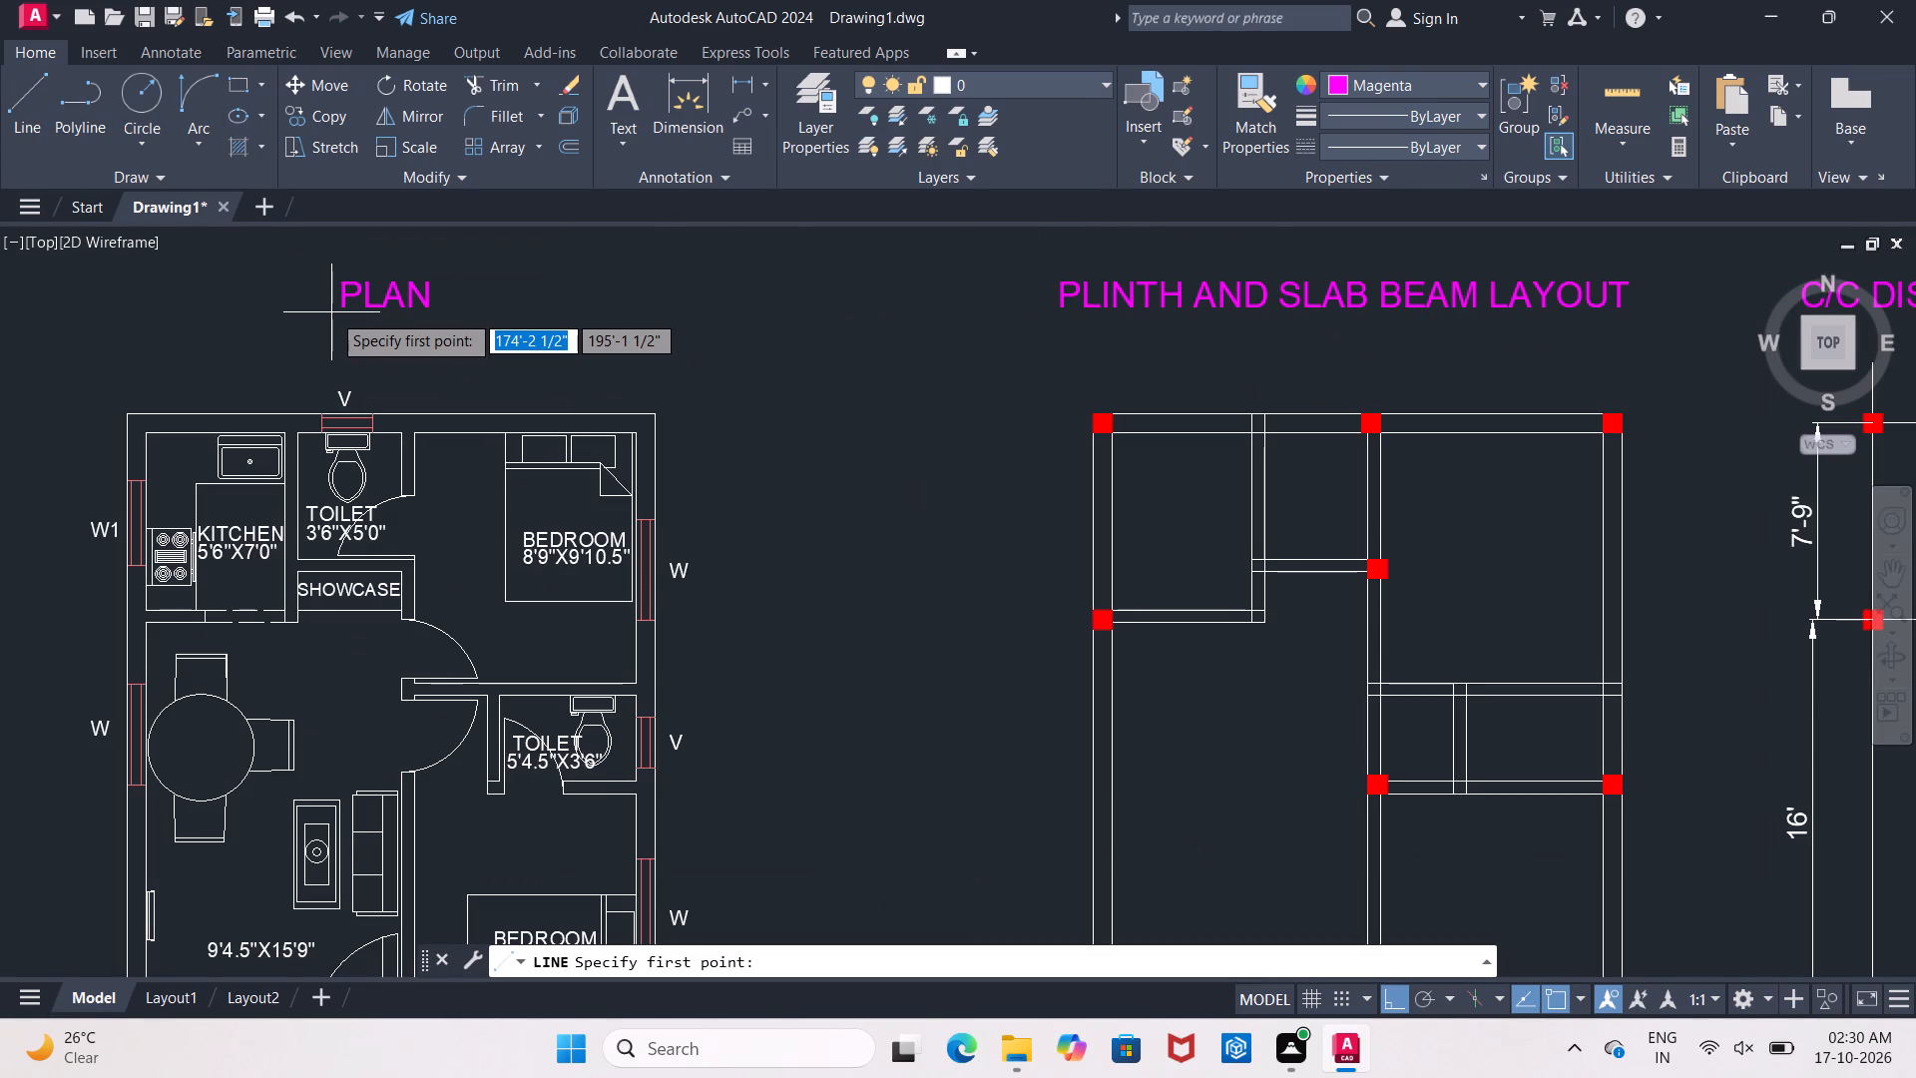
left_click(330, 312)
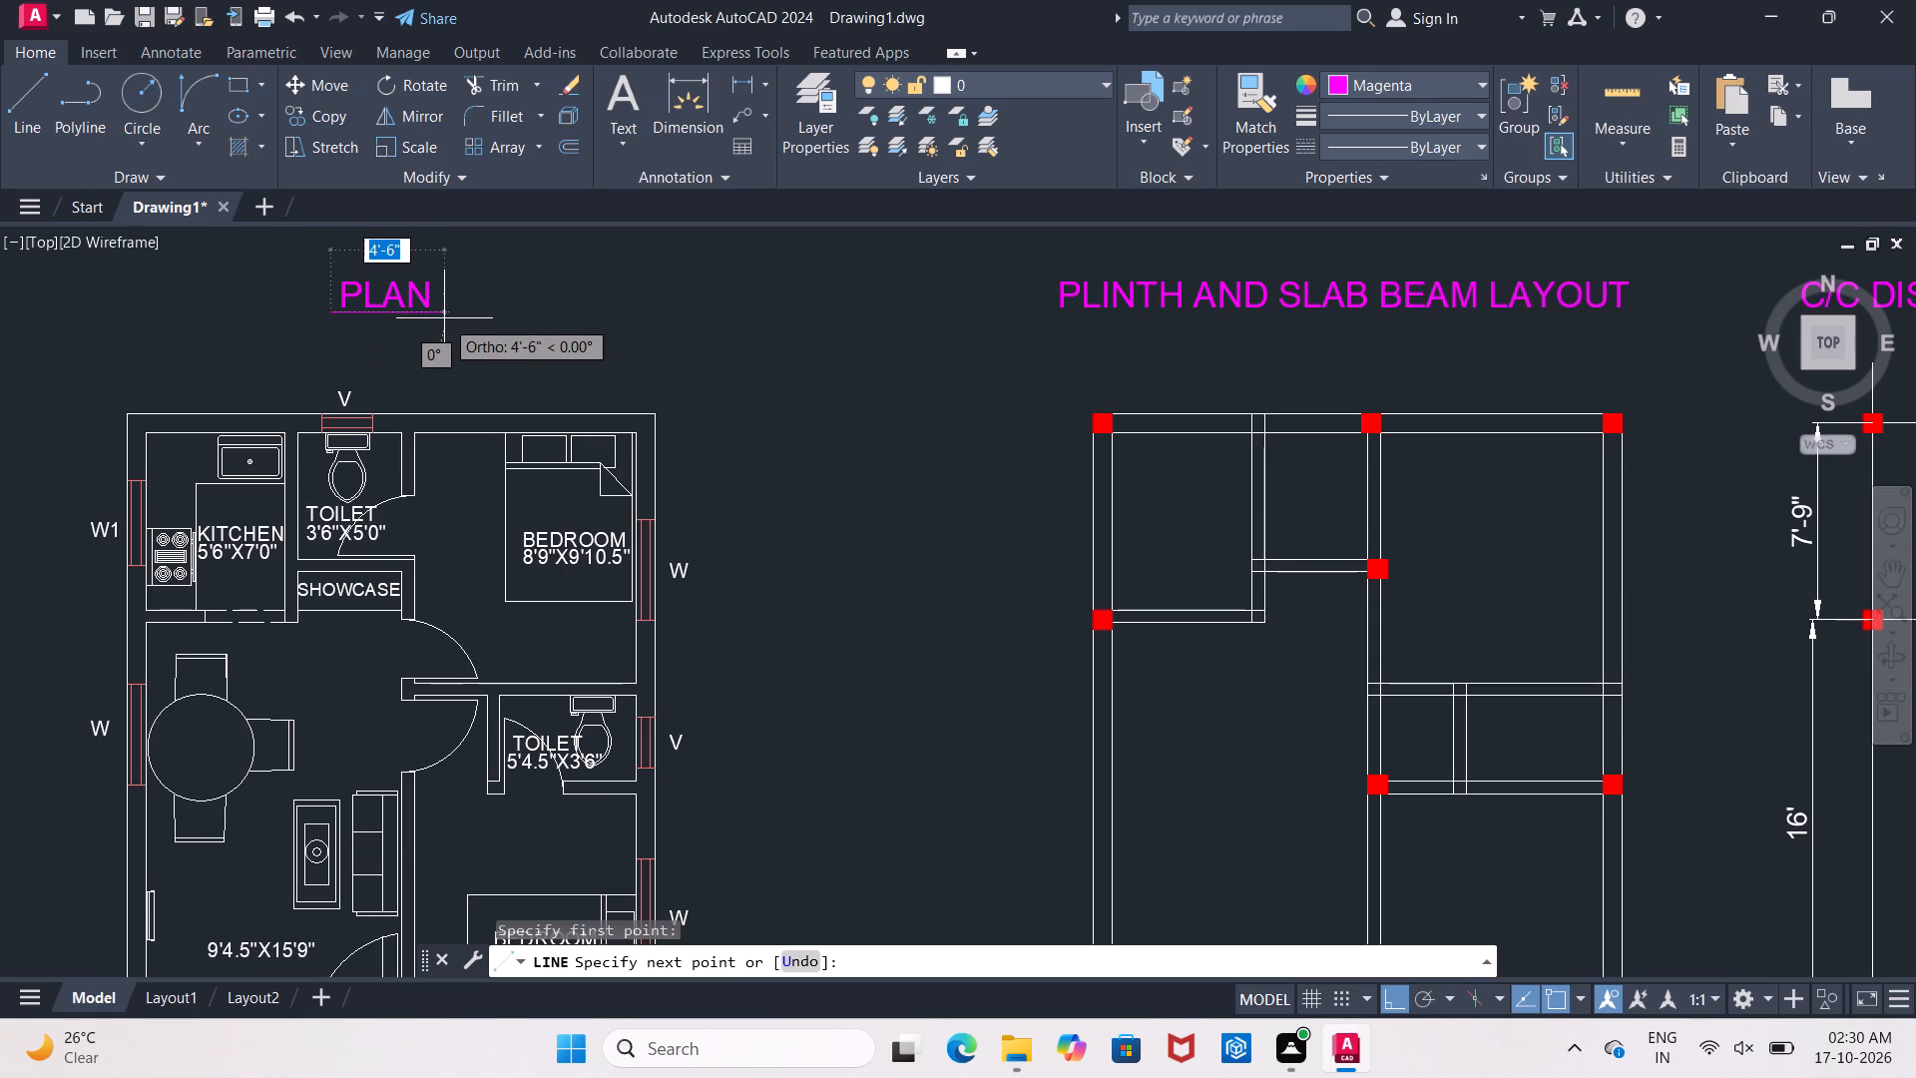
left_click(439, 316)
key("Escape")
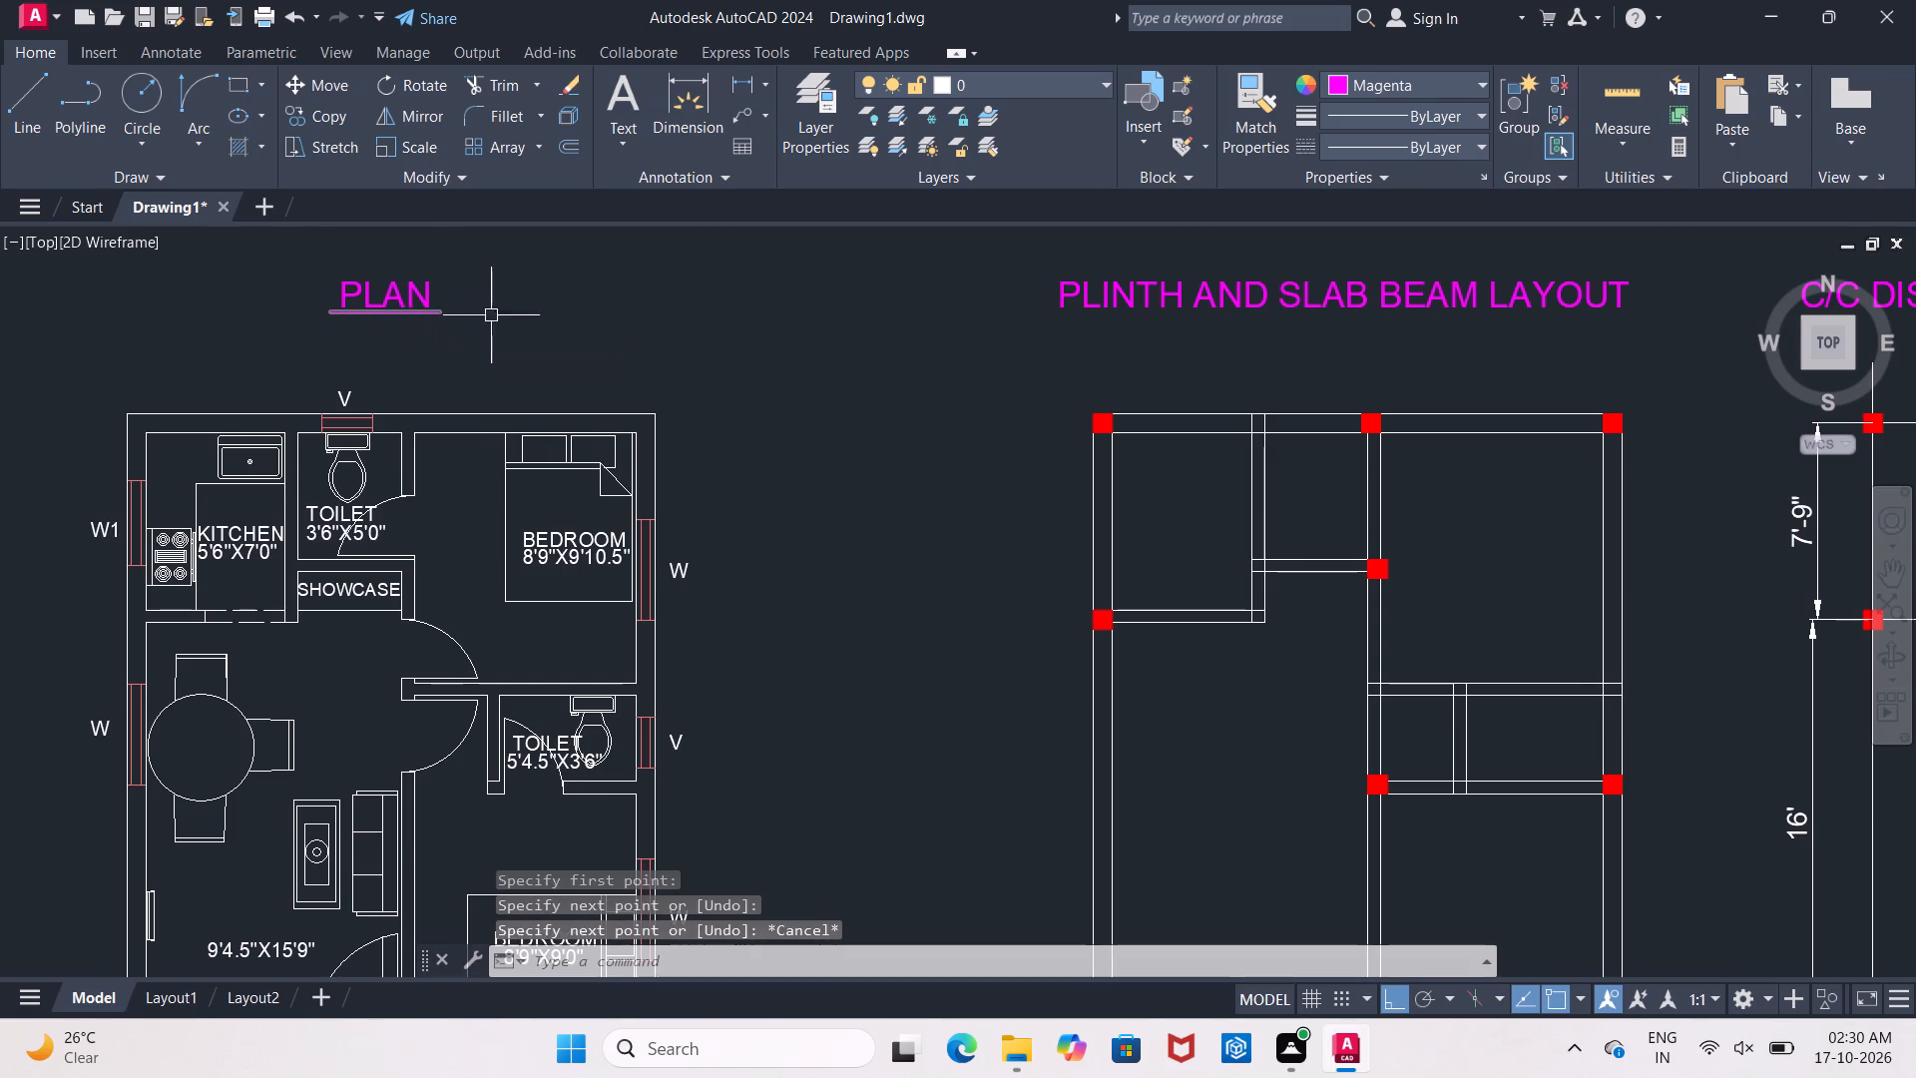
Set the current colour to ByLayer and underline the PLINTH AND SLAB BEAM LAYOUT title with a horizontal line.
middle_click_drag(719, 321, 546, 308)
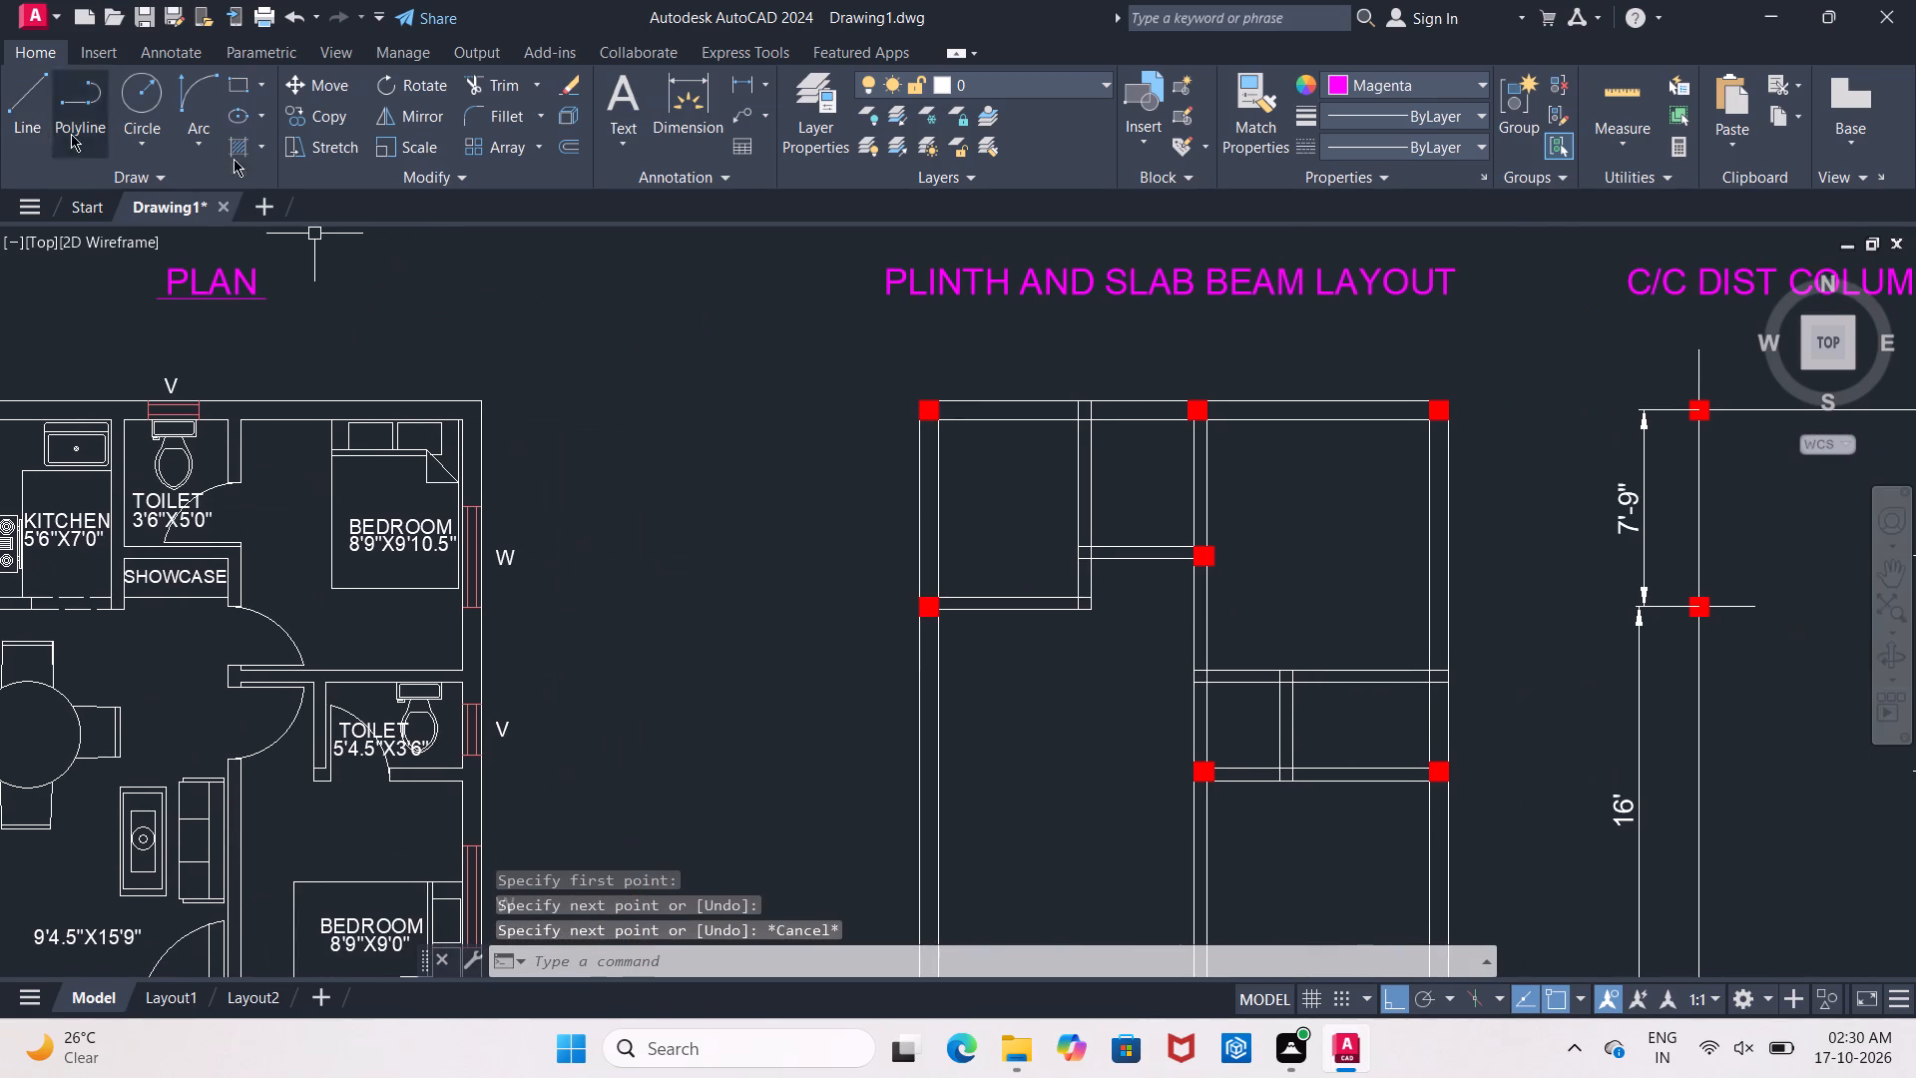
left_click(1468, 78)
left_click(1331, 115)
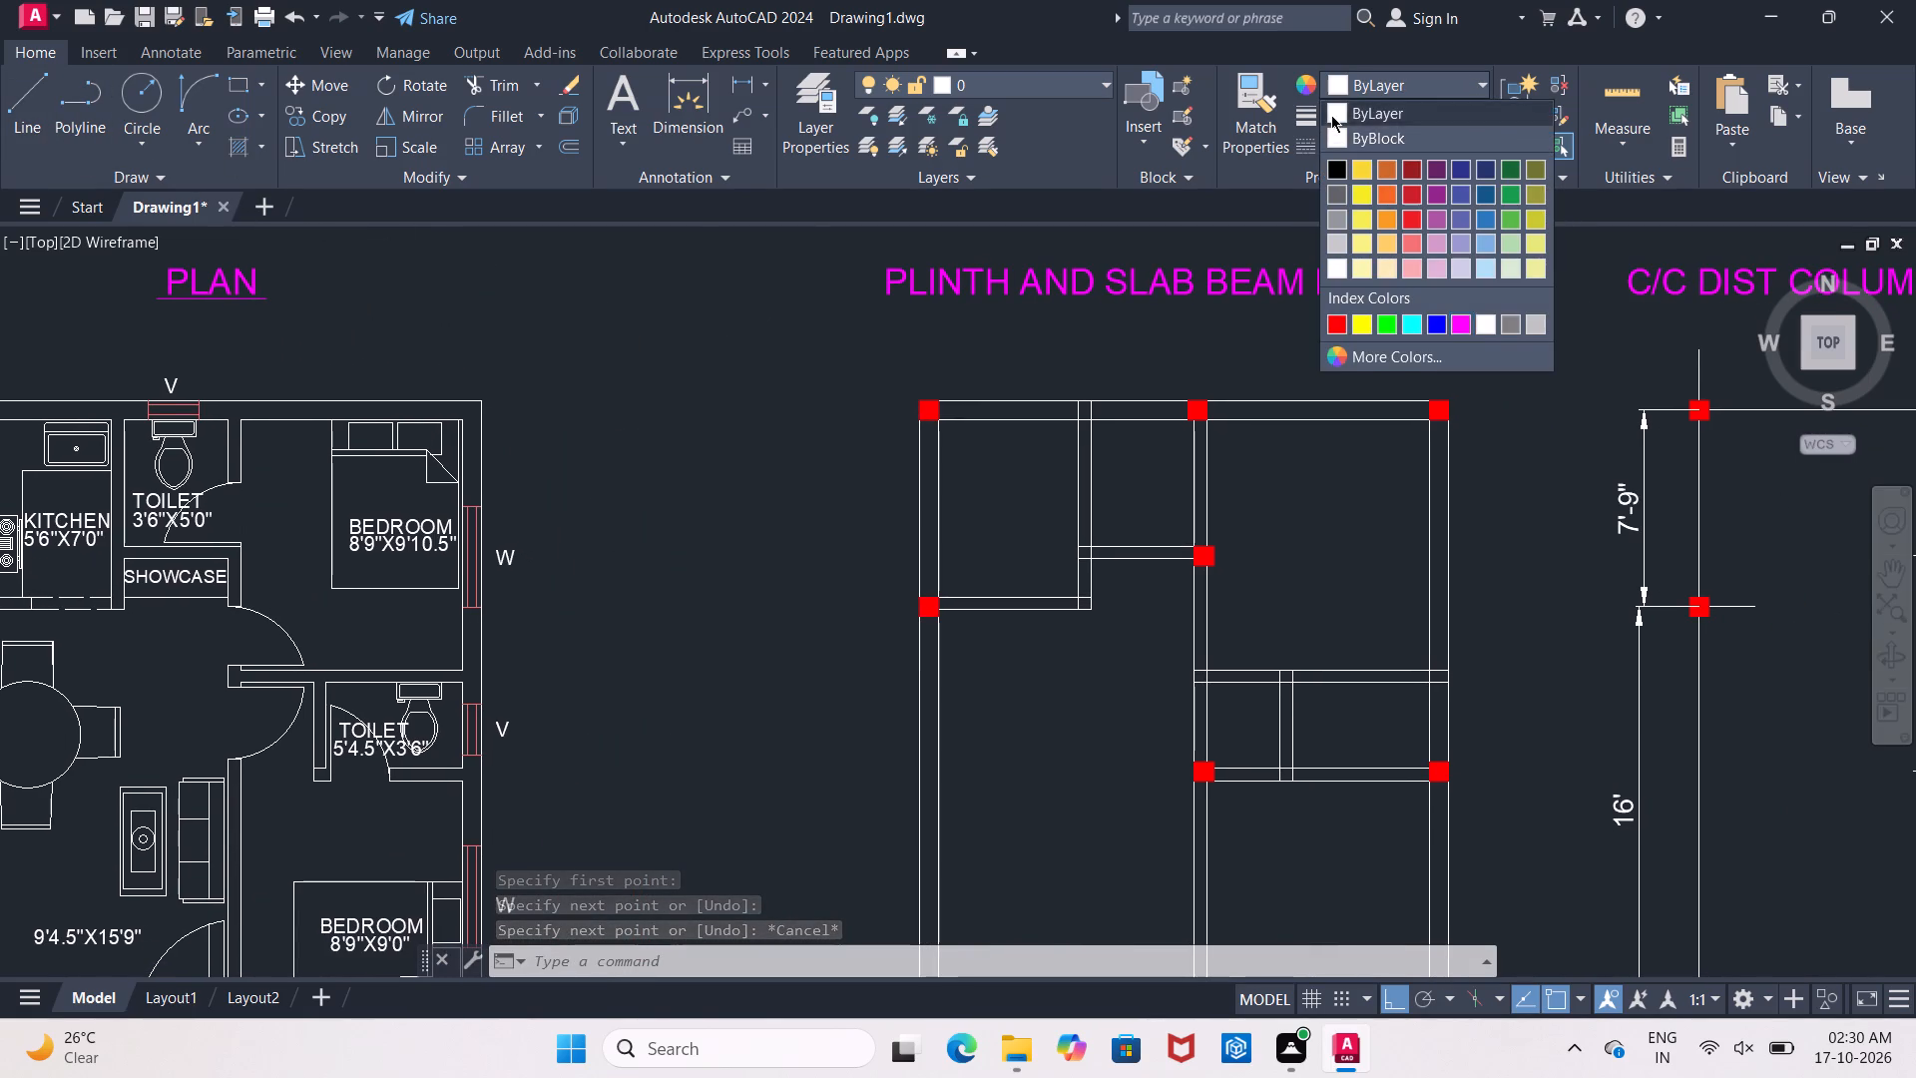
left_click(40, 113)
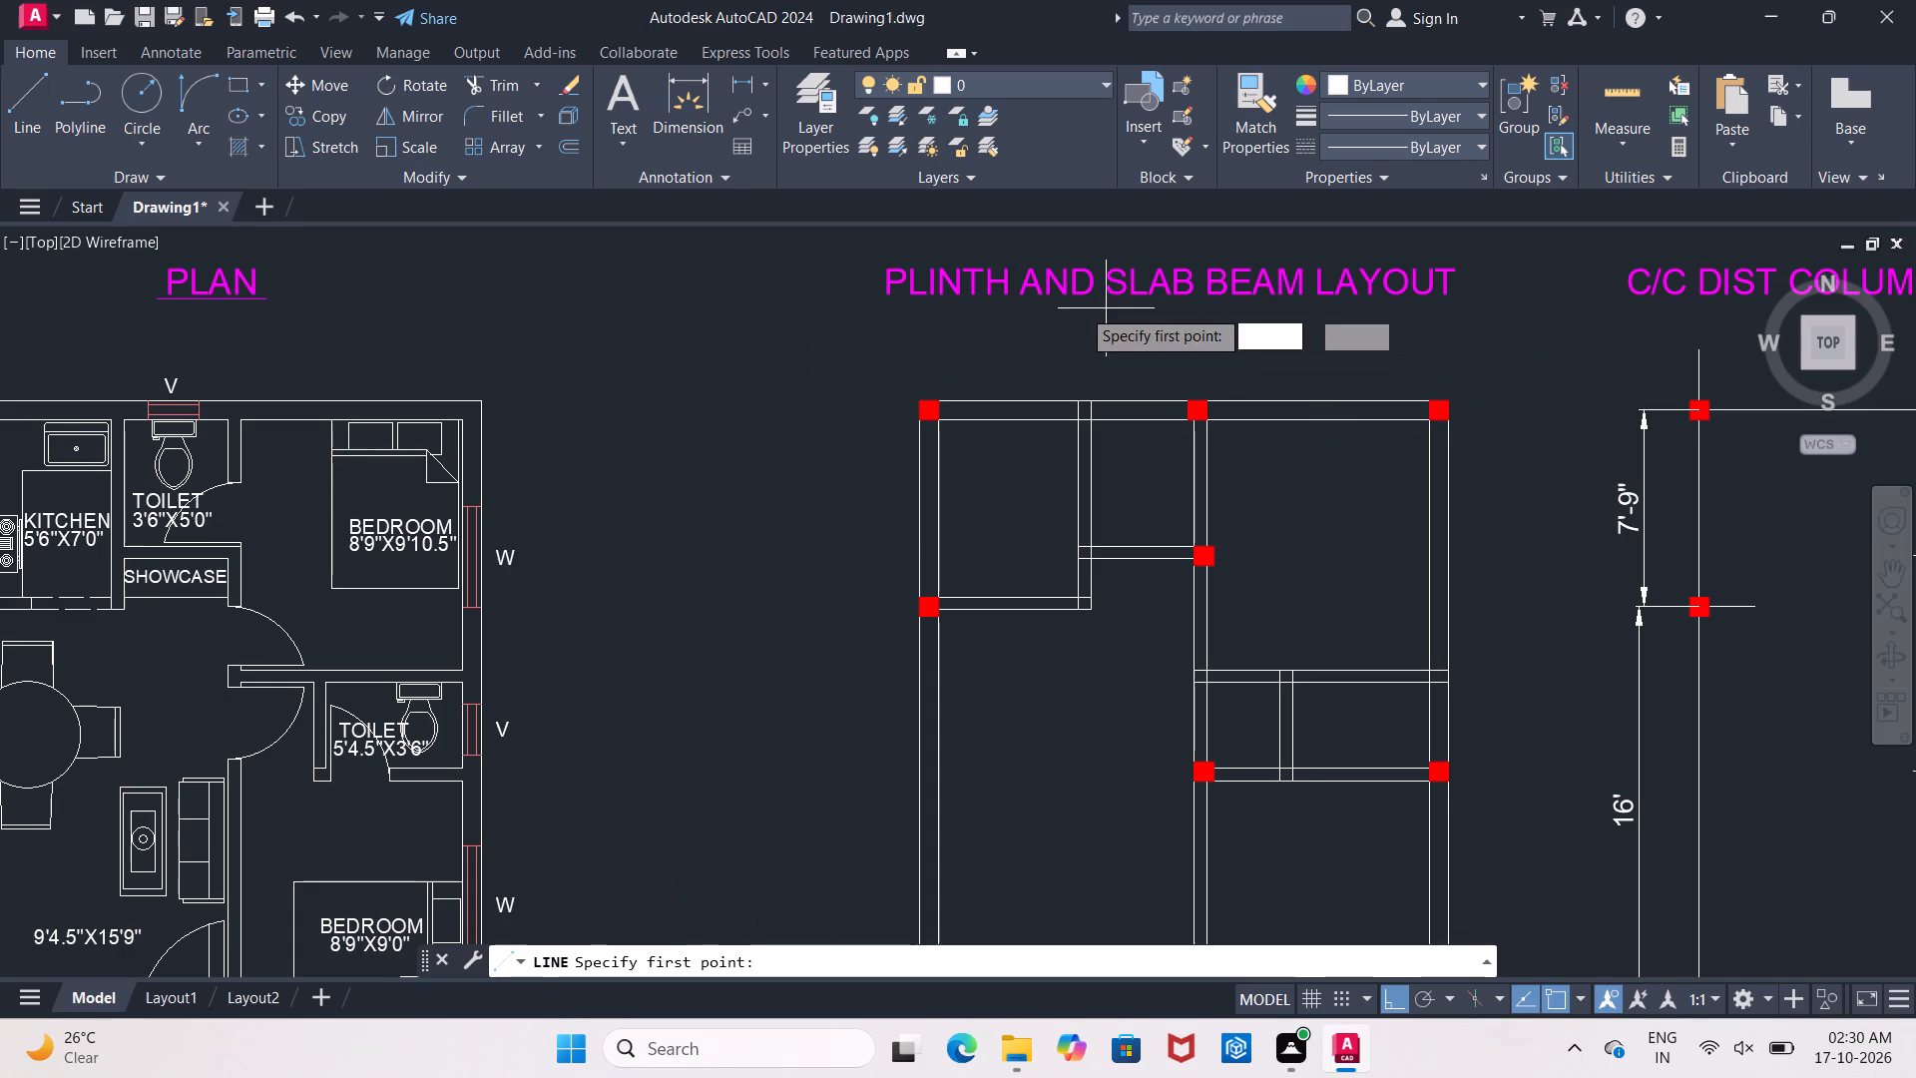
left_click(879, 299)
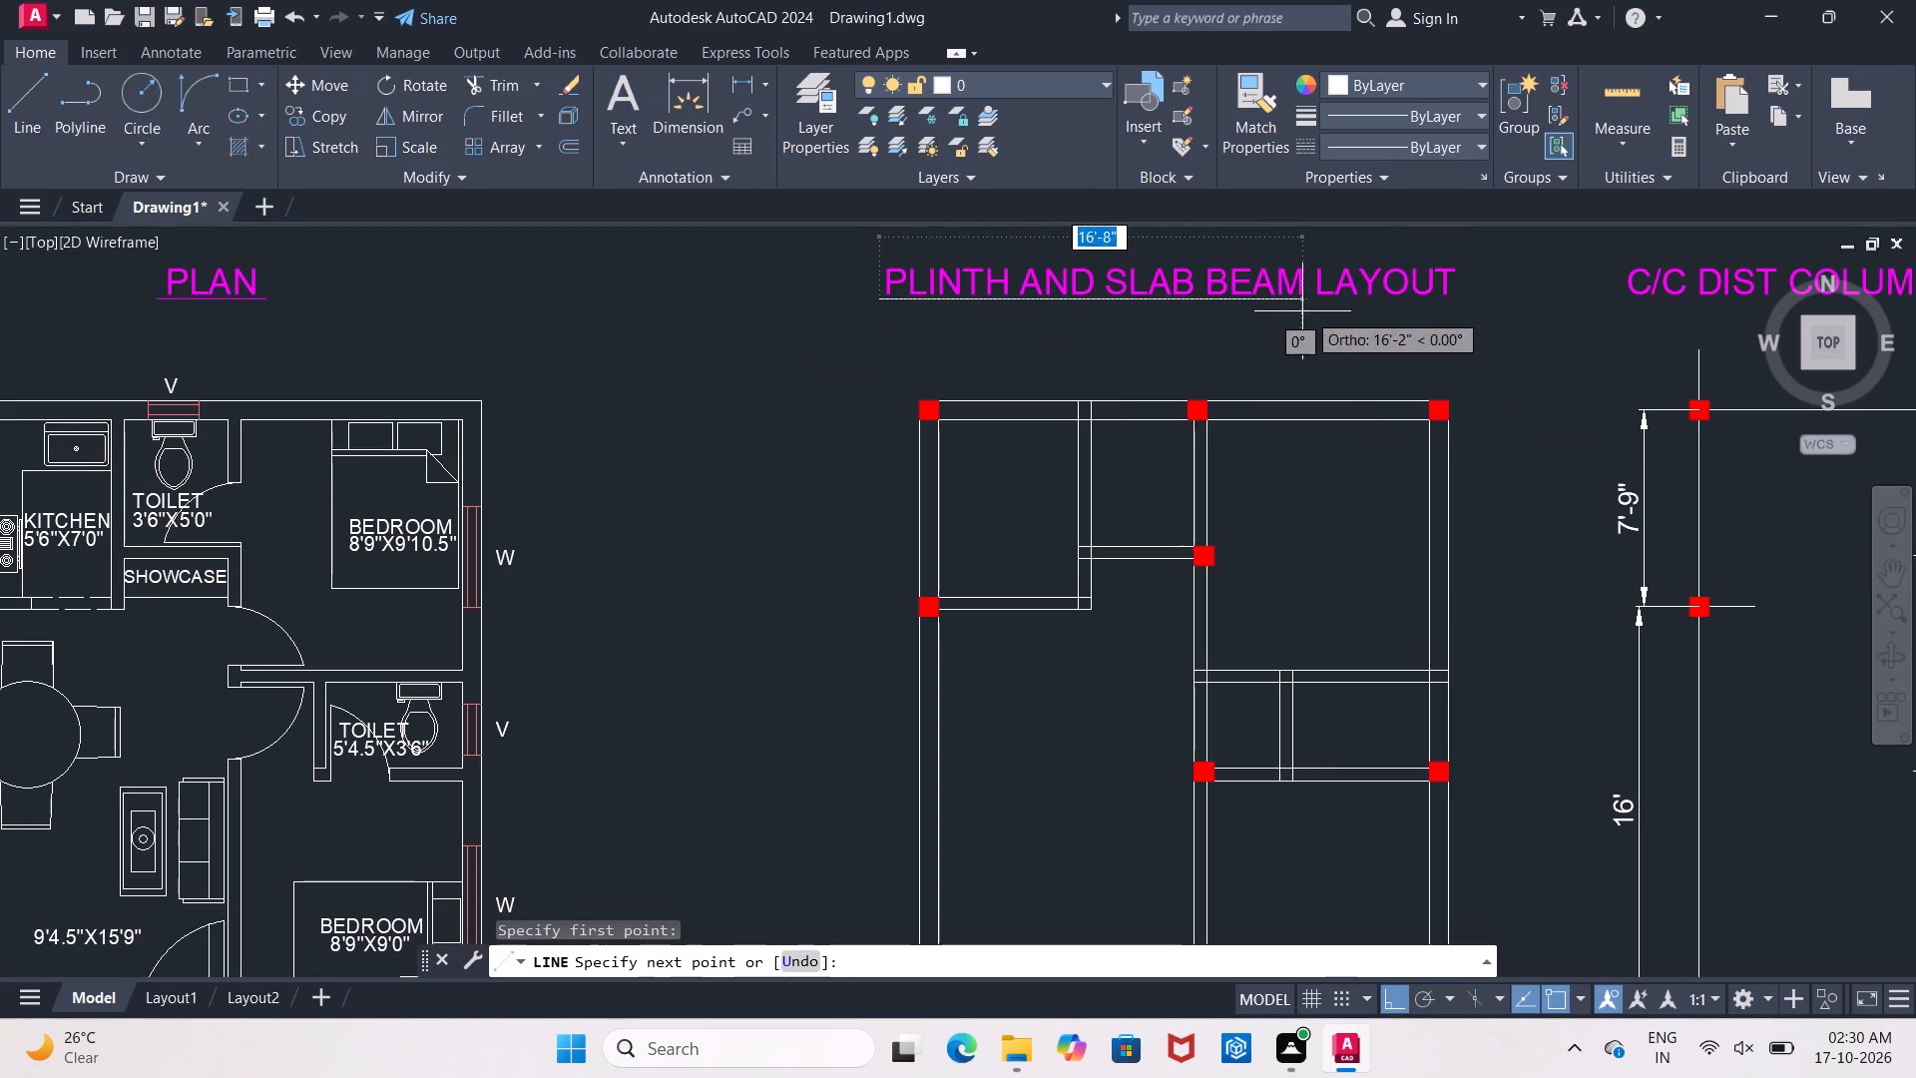
left_click(1456, 312)
middle_click_drag(1489, 328, 1303, 330)
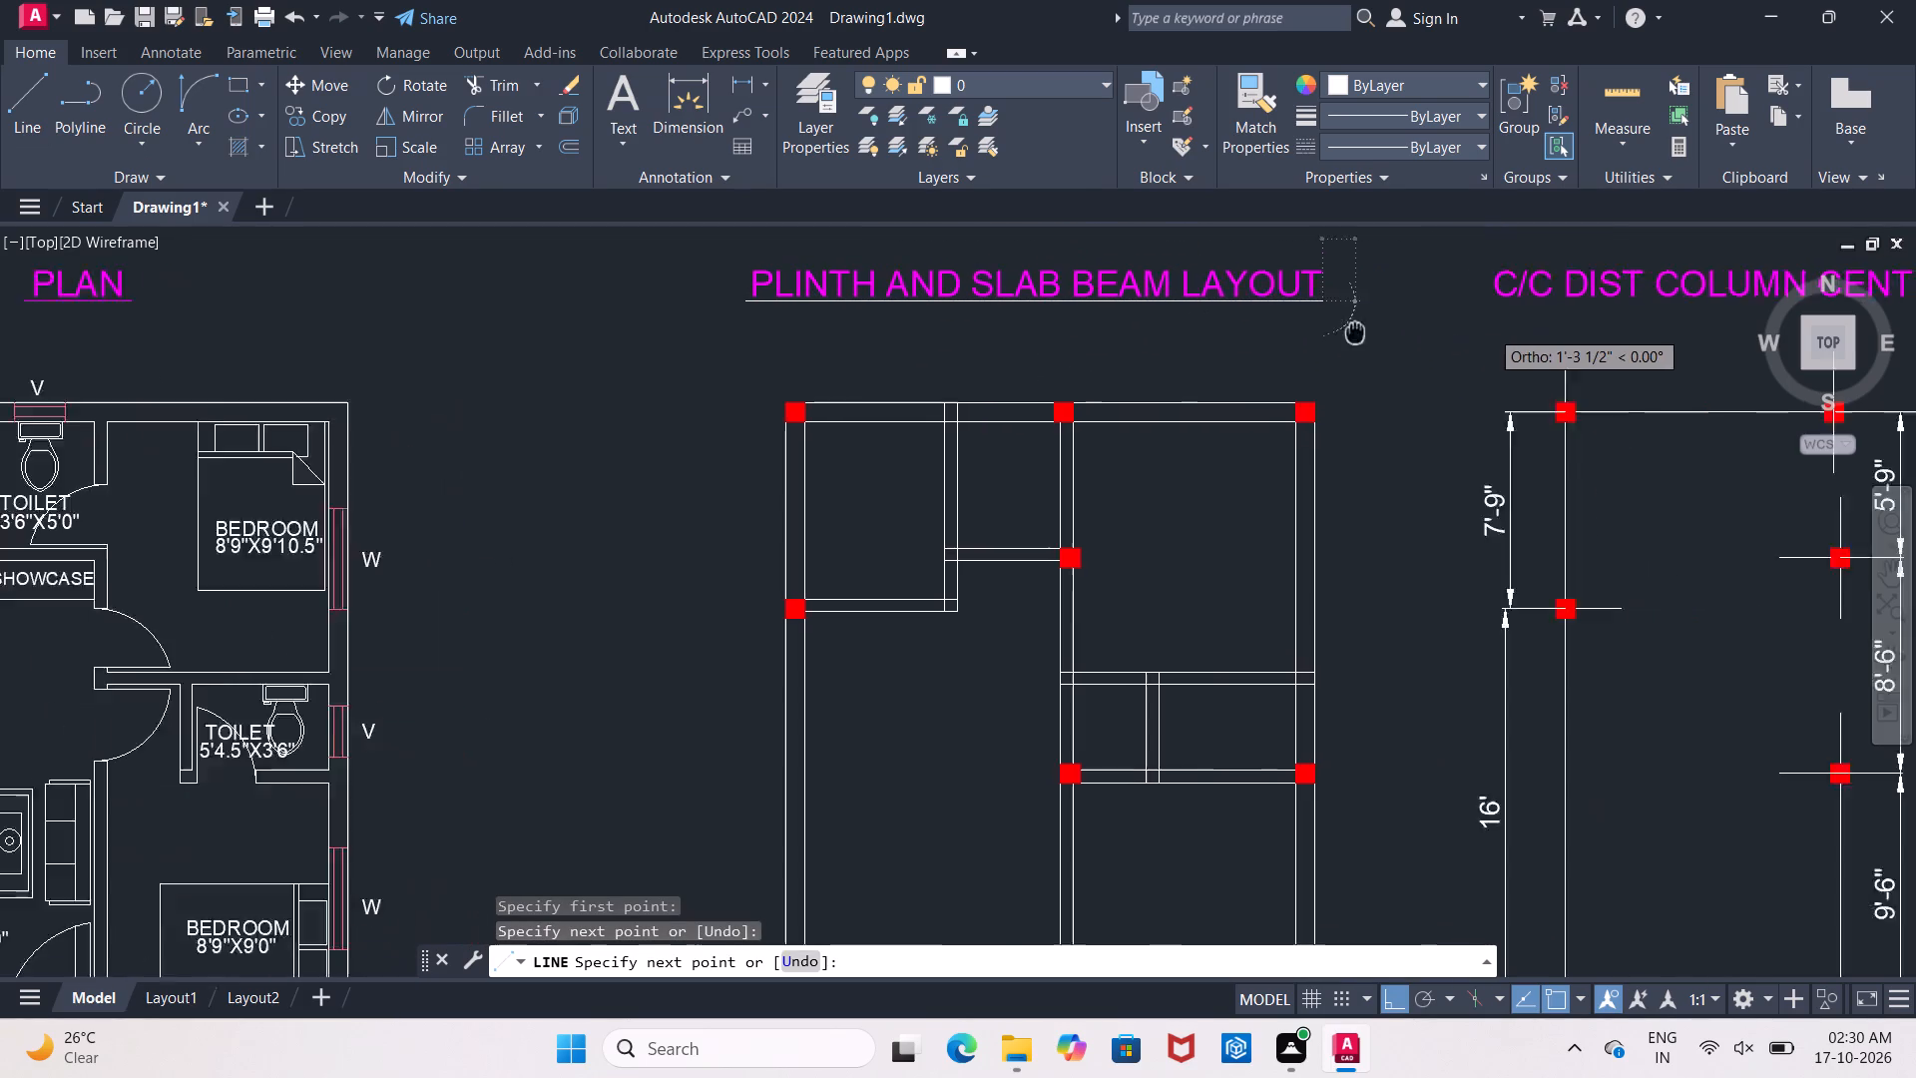
middle_click_drag(1303, 330, 1162, 330)
key("Escape")
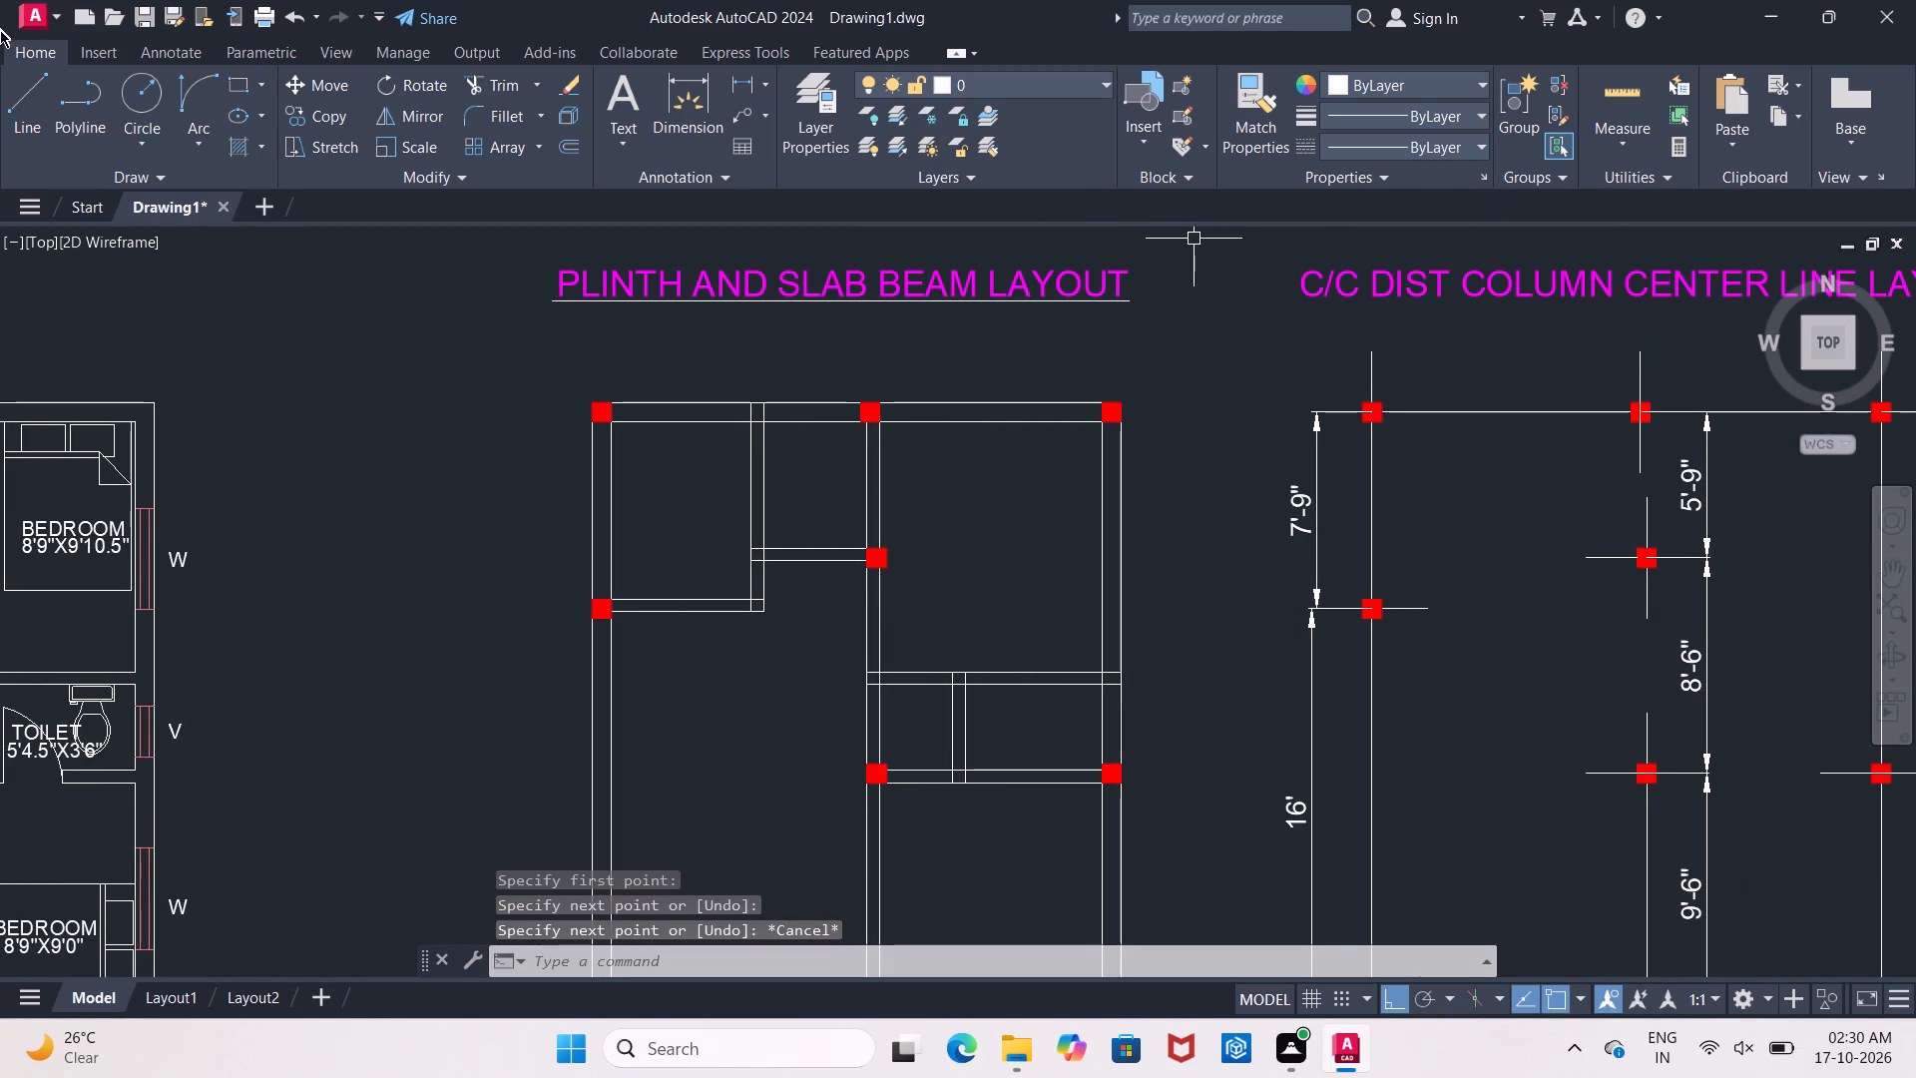
Underline the C/C DIST COLUMN CENTER LINE LAYOUT title with a horizontal ByLayer line along its full width.
left_click(33, 80)
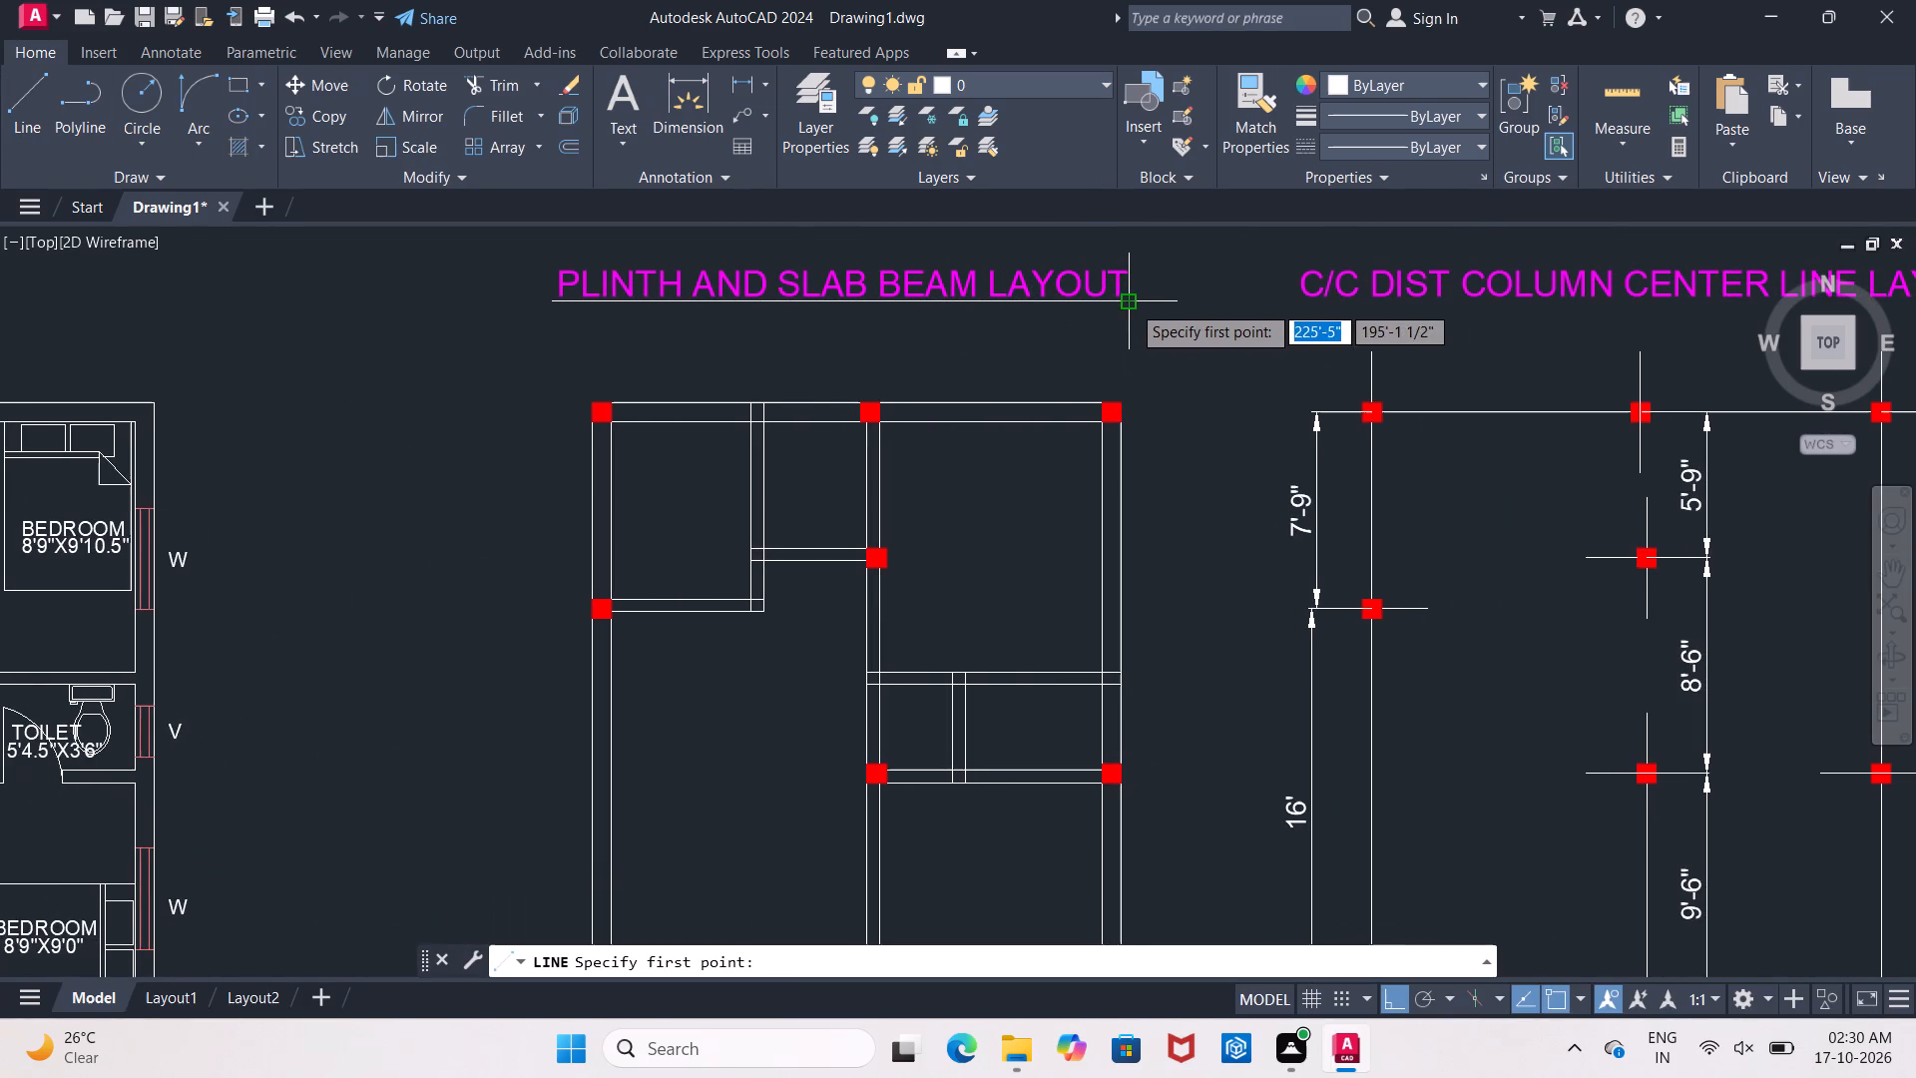
left_click(1292, 304)
middle_click_drag(1449, 315, 698, 320)
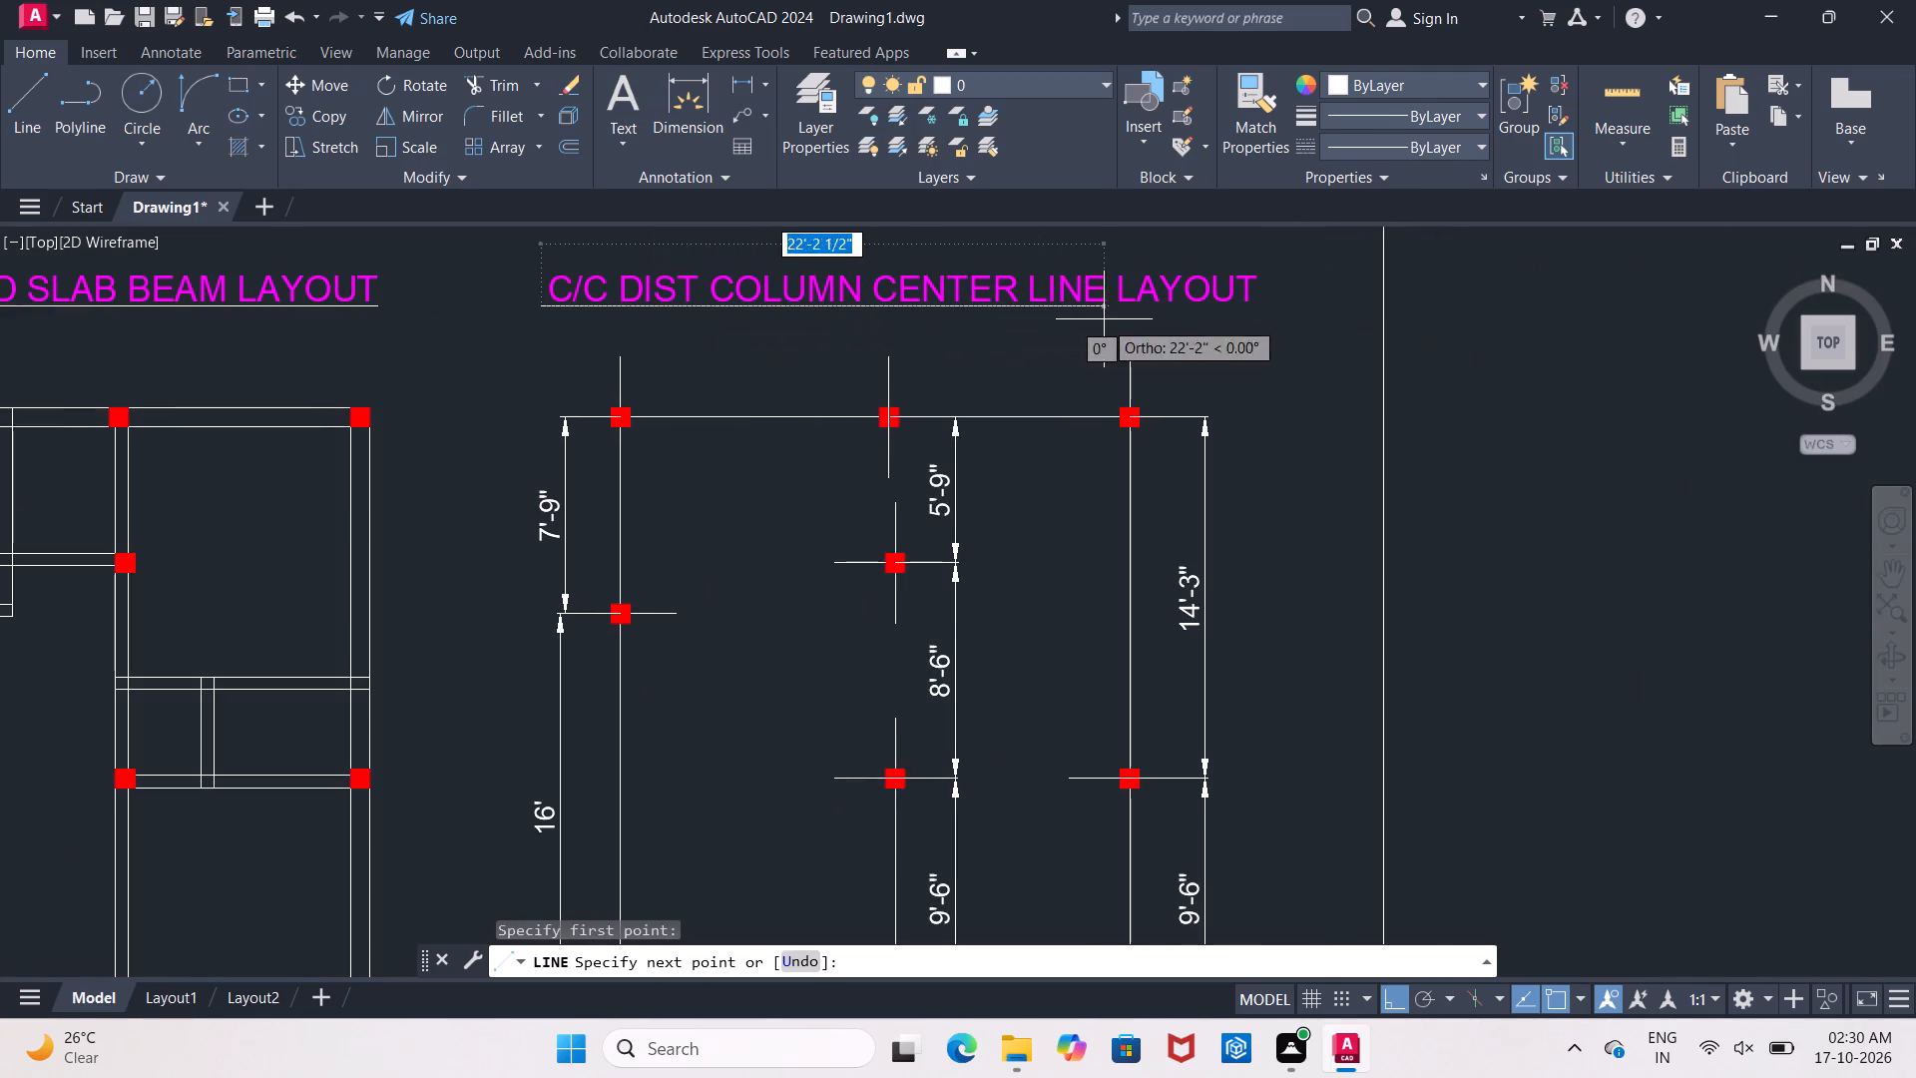
left_click(1258, 317)
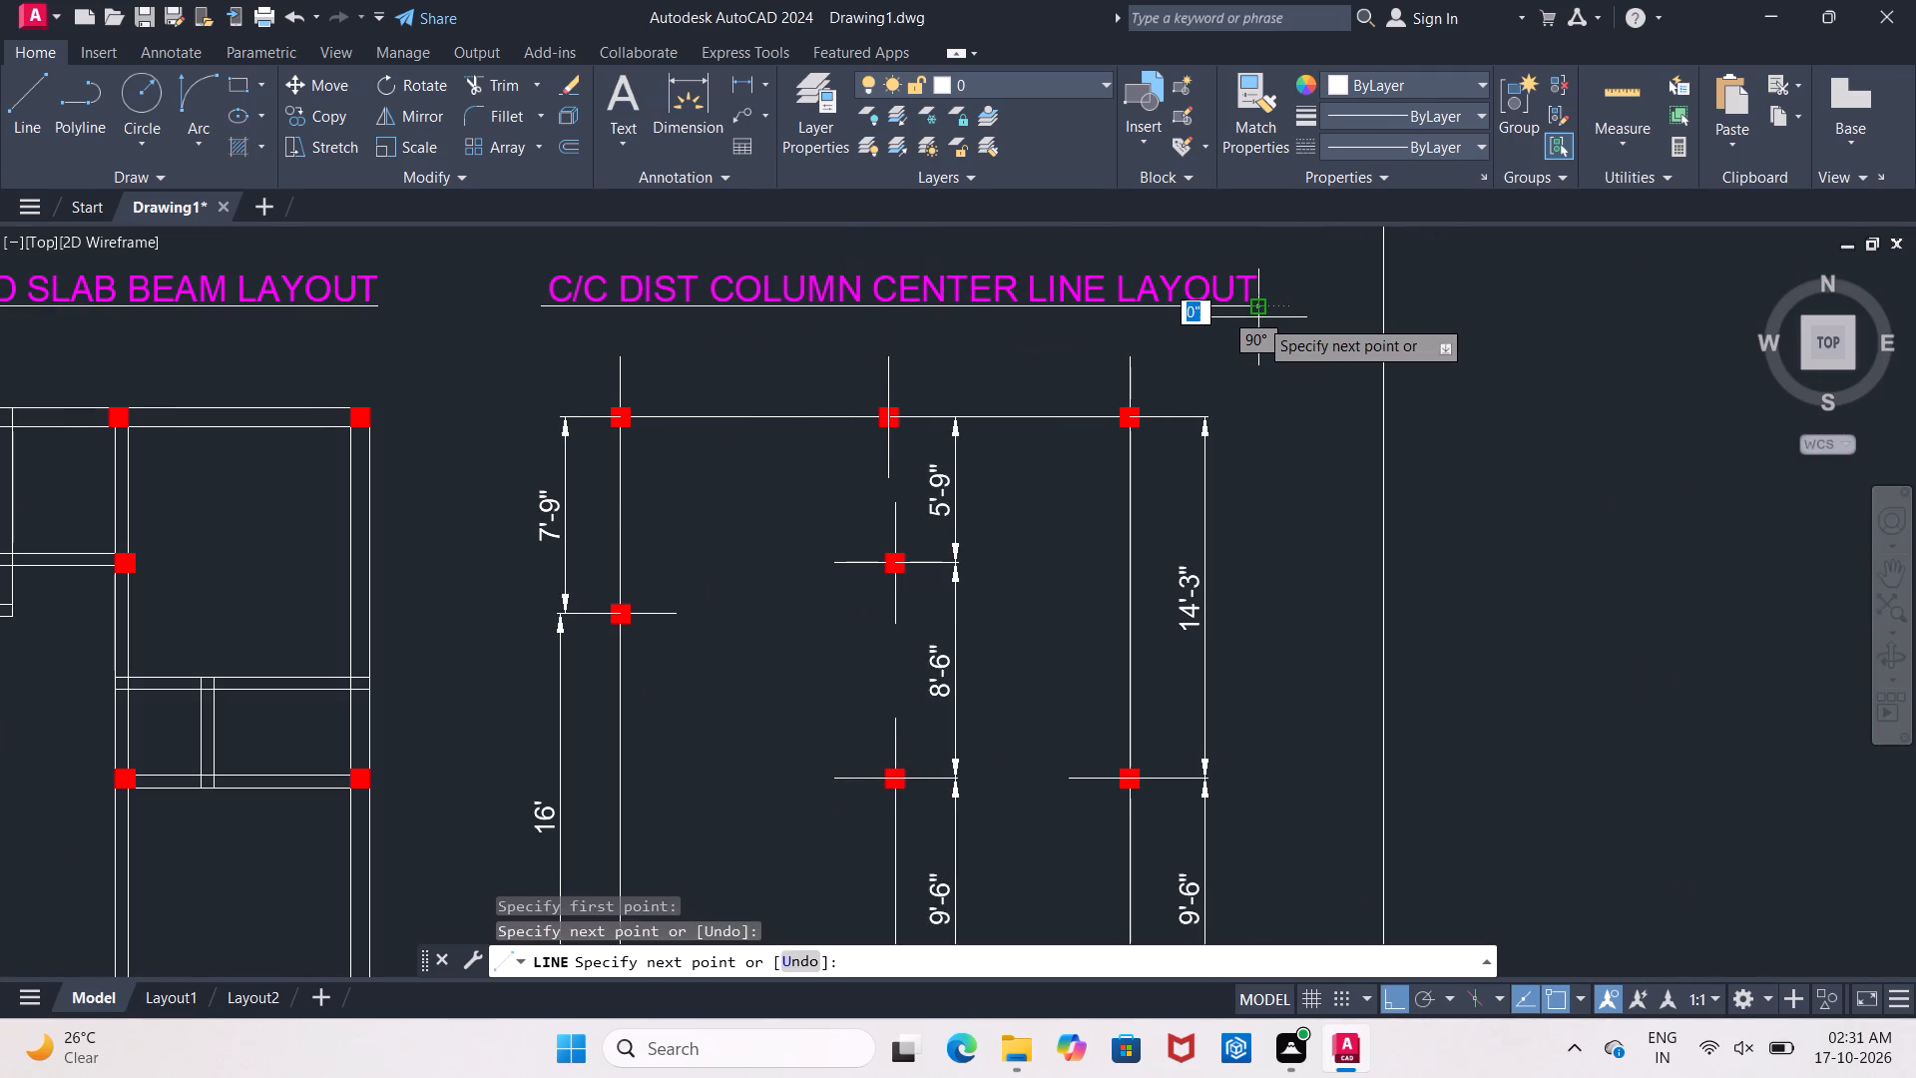
key("Escape")
Match the properties of the column layout title's underline onto the underline of the PLAN title.
left_click(1261, 97)
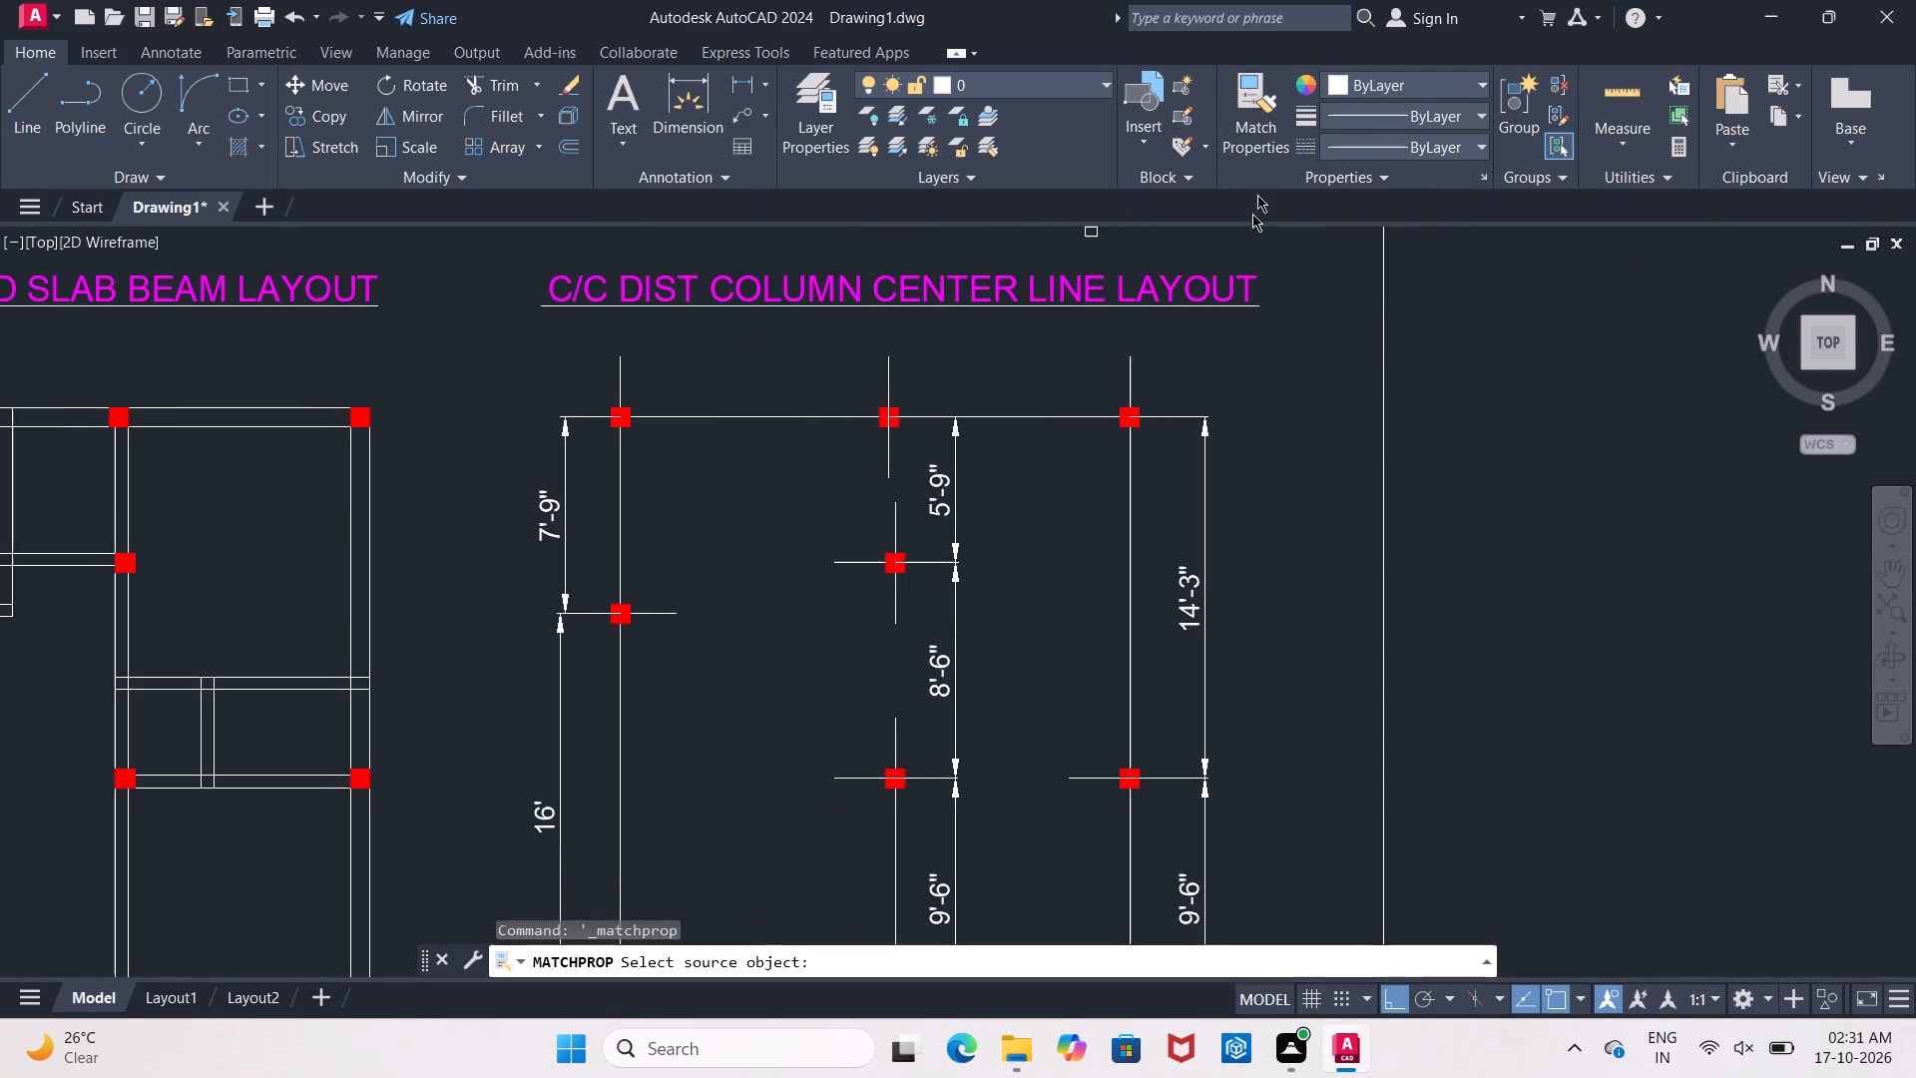
left_click(1215, 309)
middle_click_drag(772, 372, 1676, 340)
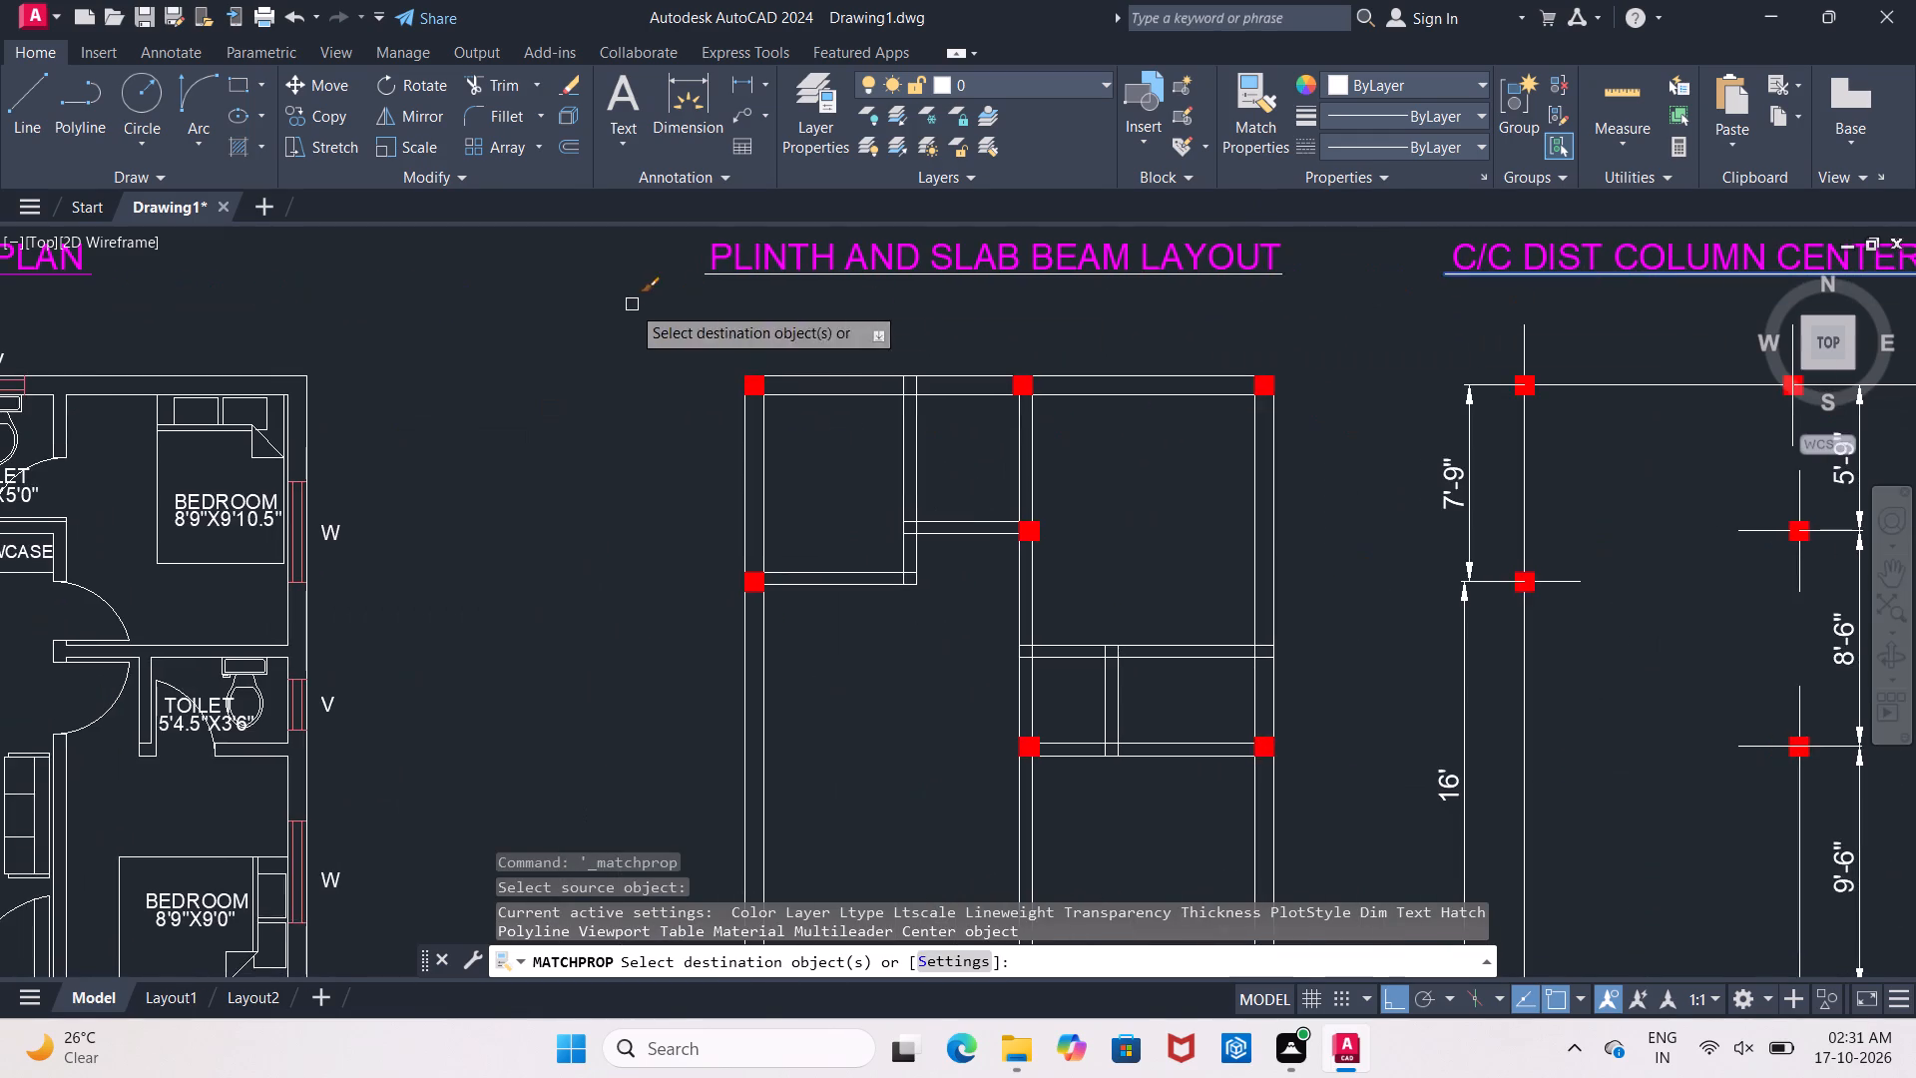
middle_click_drag(631, 306, 1264, 482)
scroll(722, 481, "up", 1)
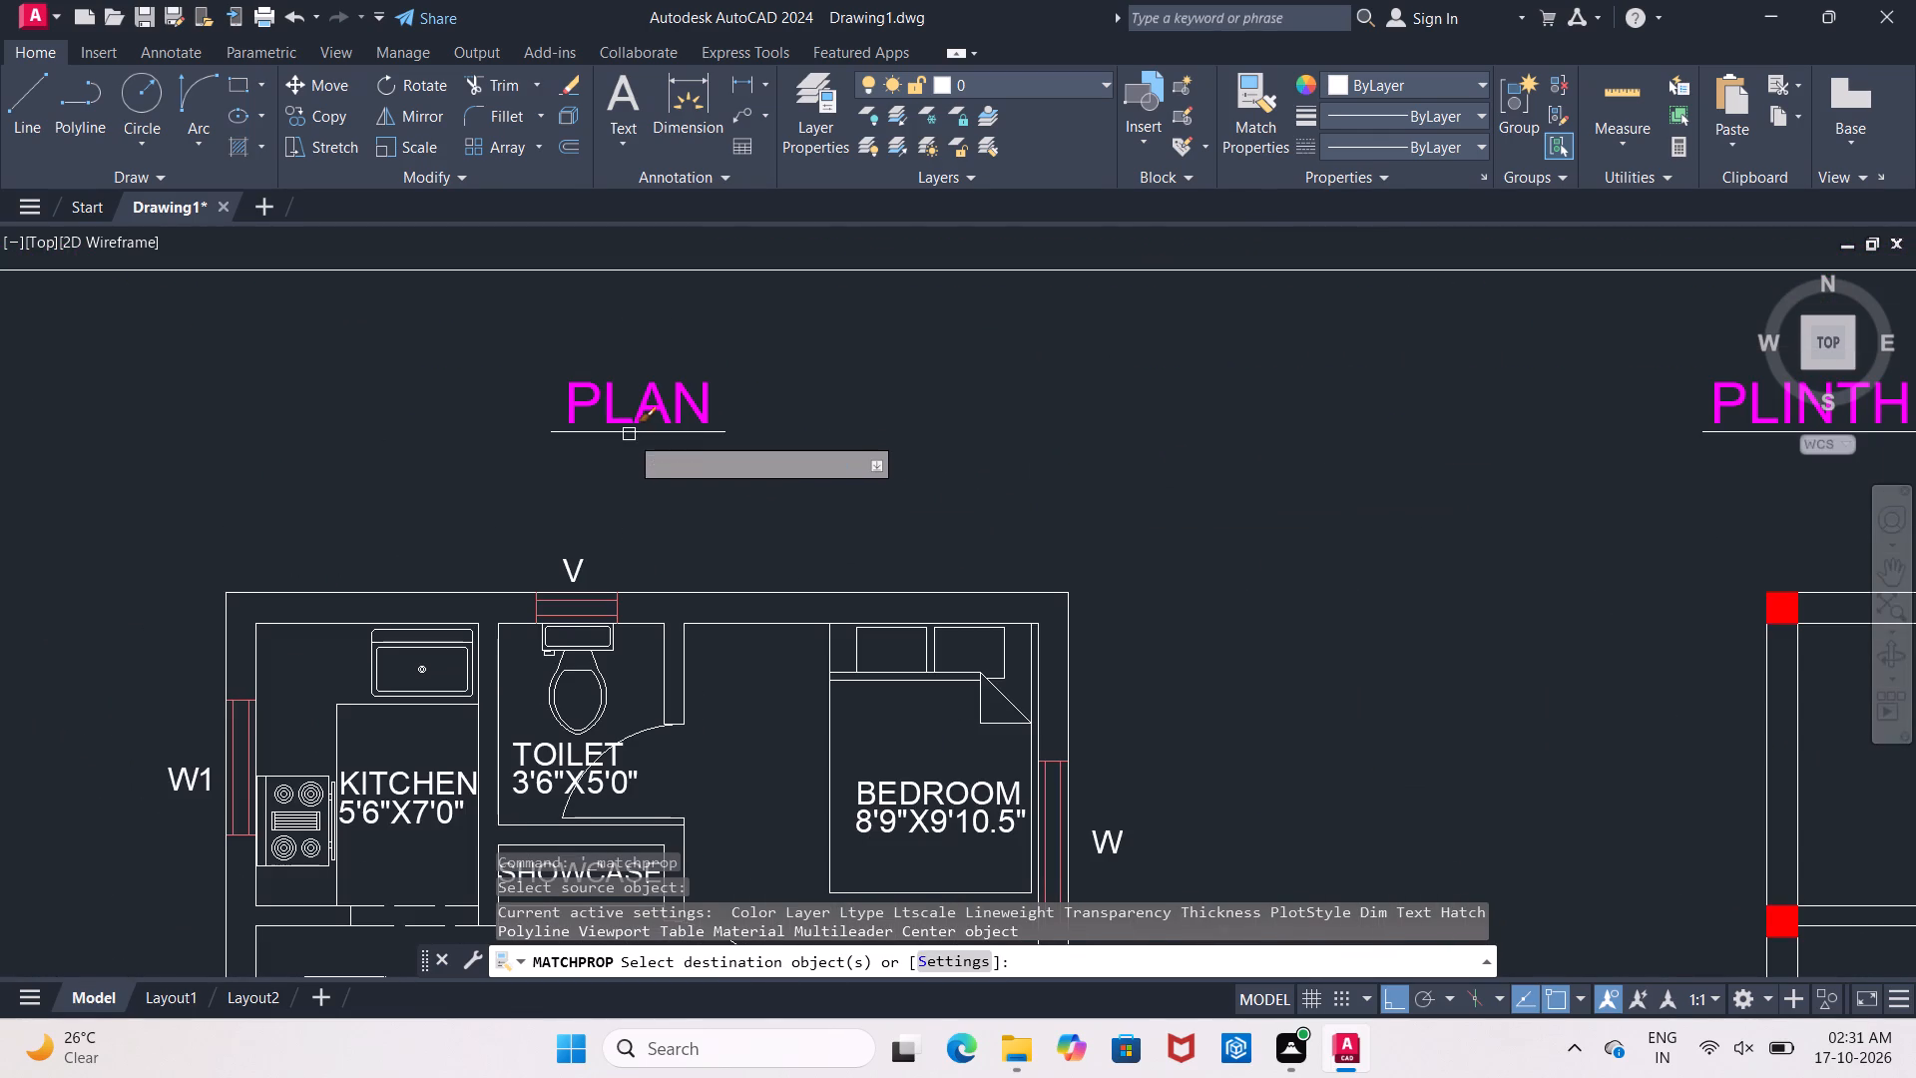
left_click(629, 434)
key("Escape")
Delete the magenta sample line outside the border.
scroll(727, 489, "down", 2)
middle_click_drag(727, 489, 696, 406)
left_click(192, 480)
key("Delete")
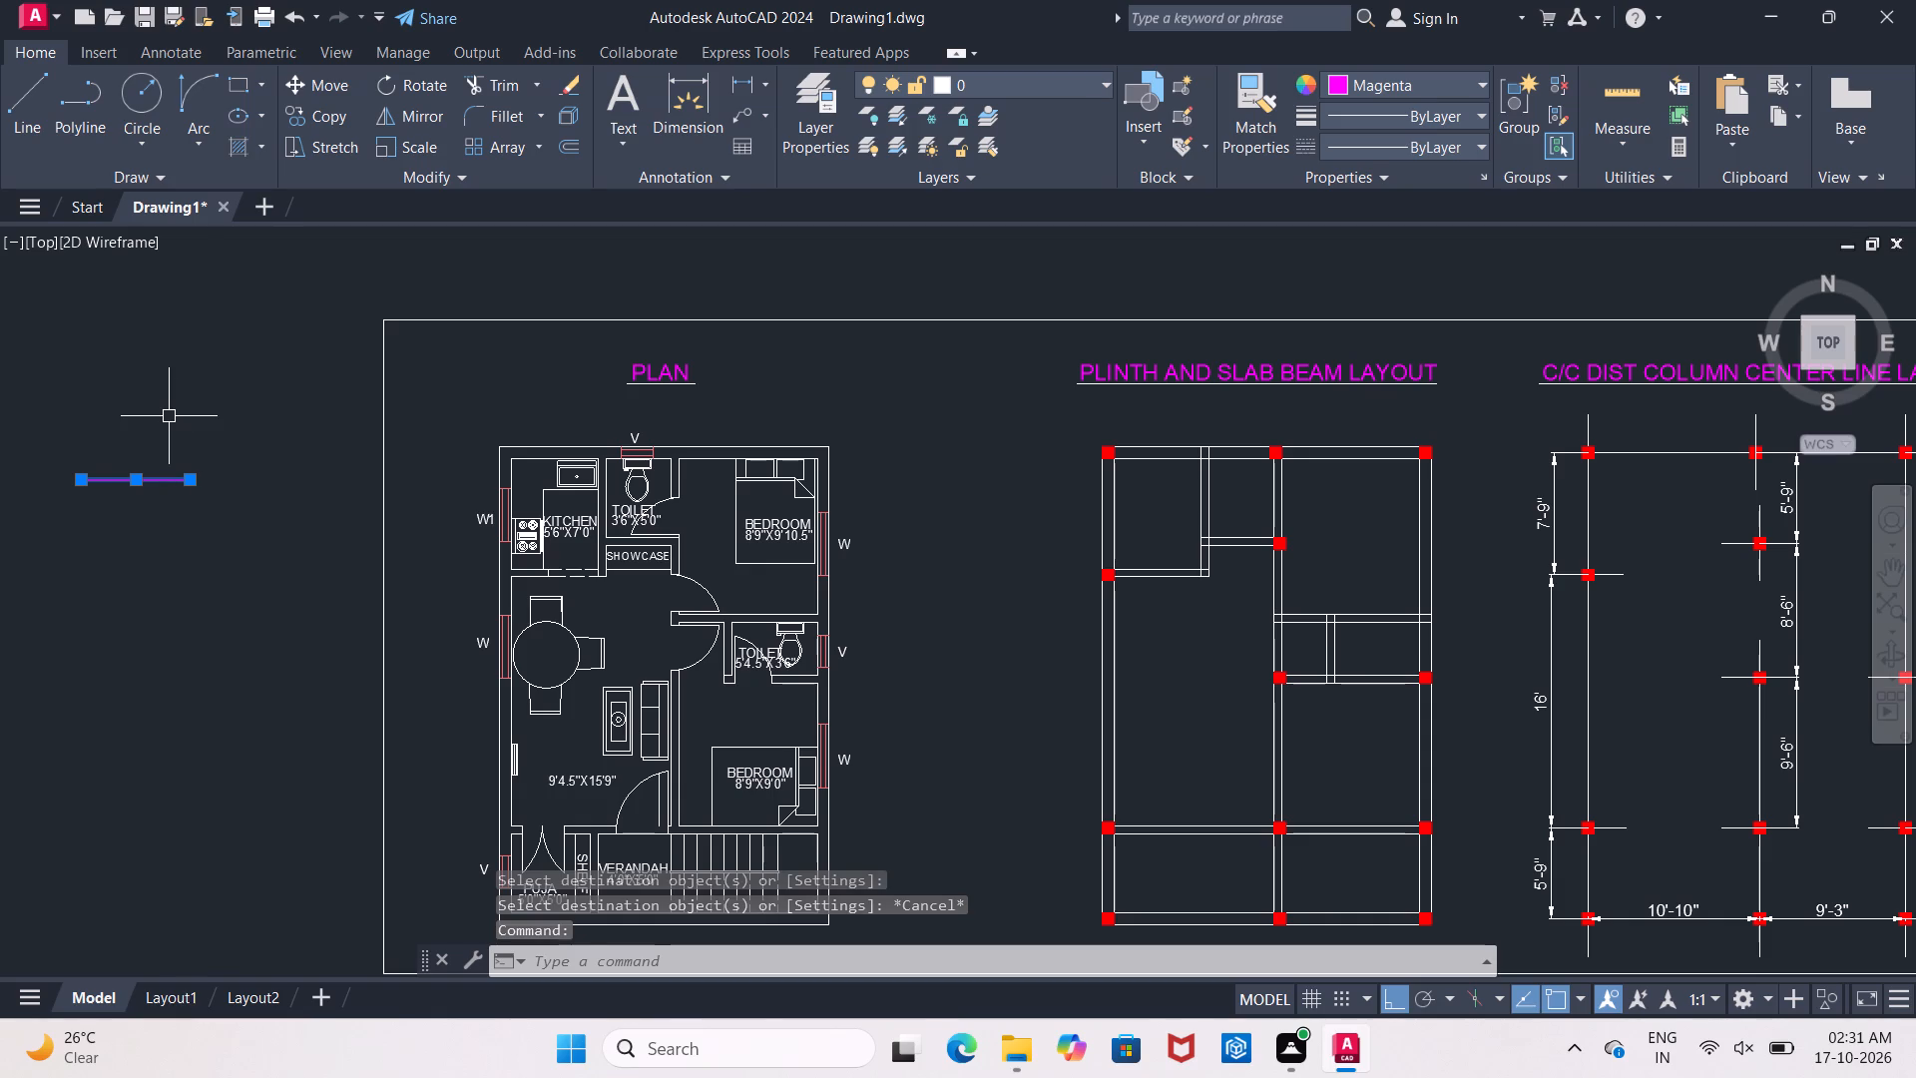
key("Delete")
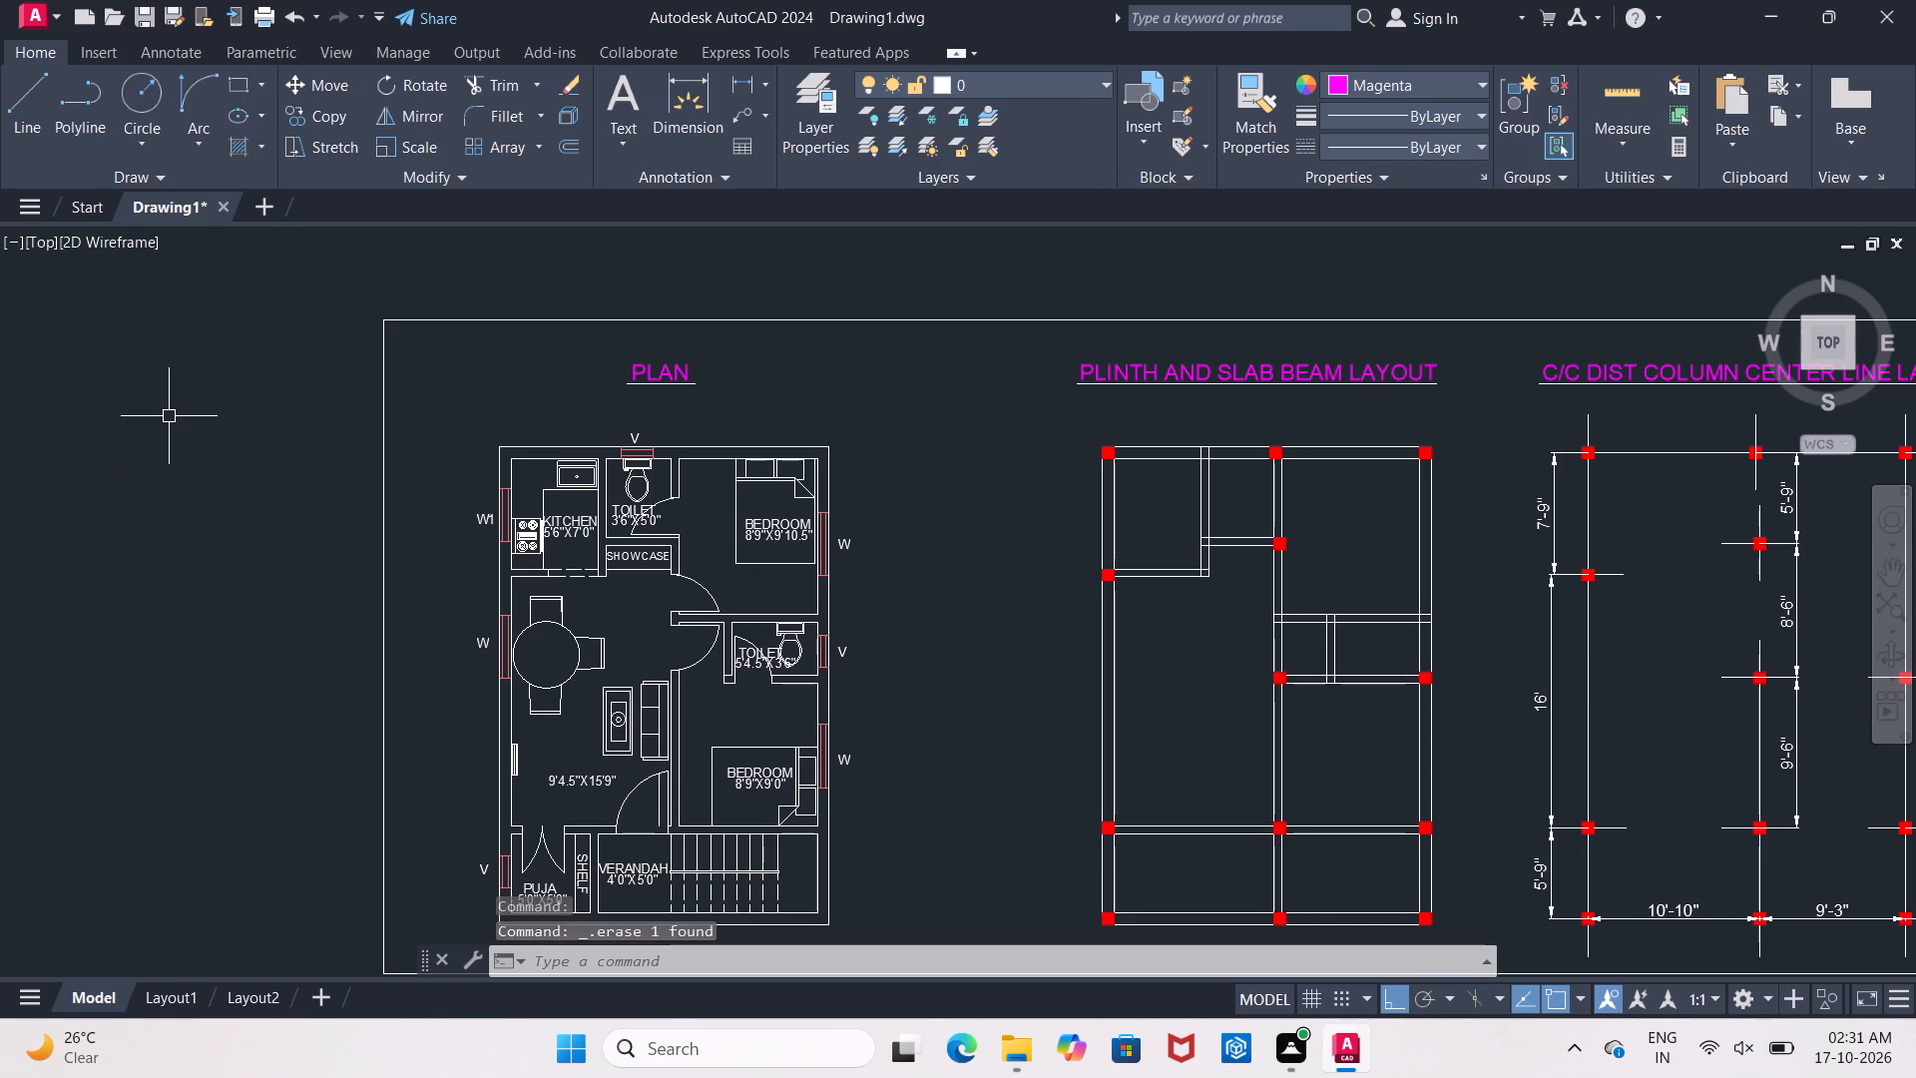
Start saving the drawing under a new name and shorten the file name to "Drawing" followed by a space.
left_click(39, 19)
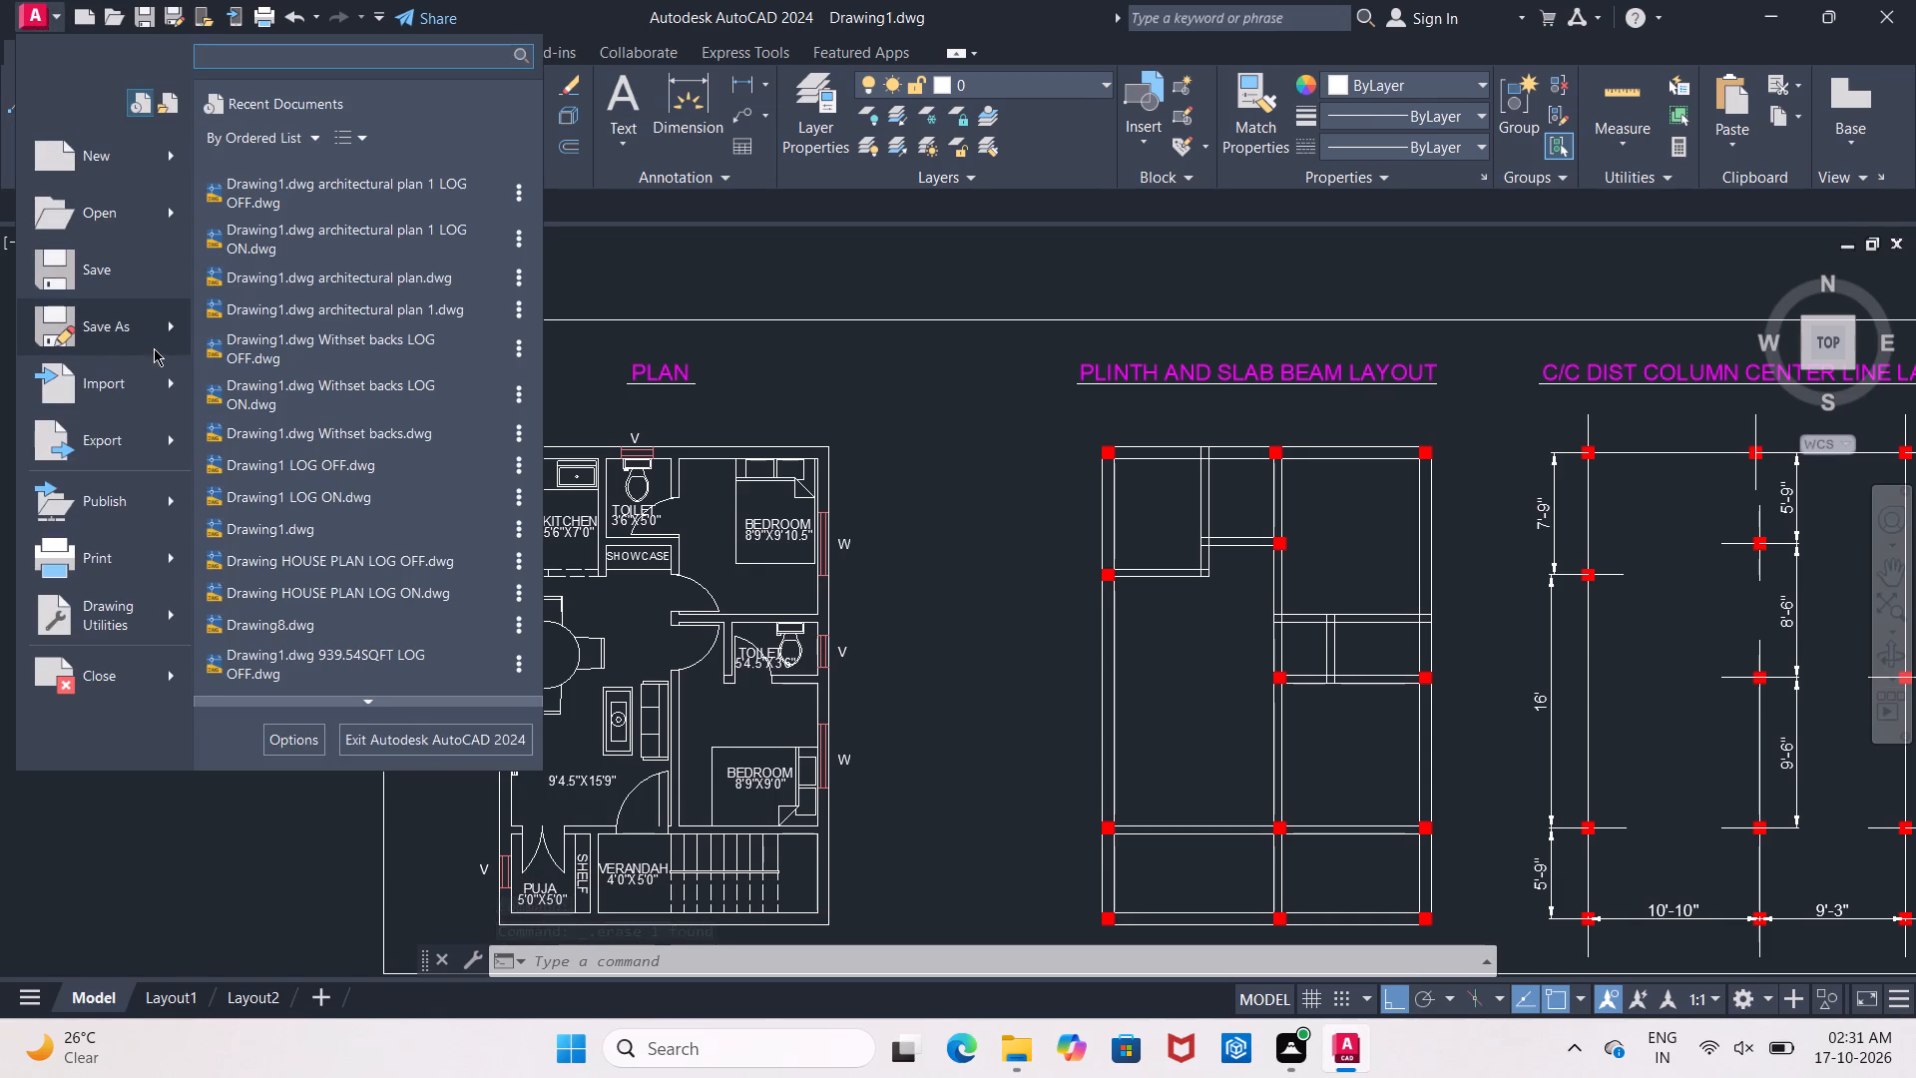
left_click(293, 194)
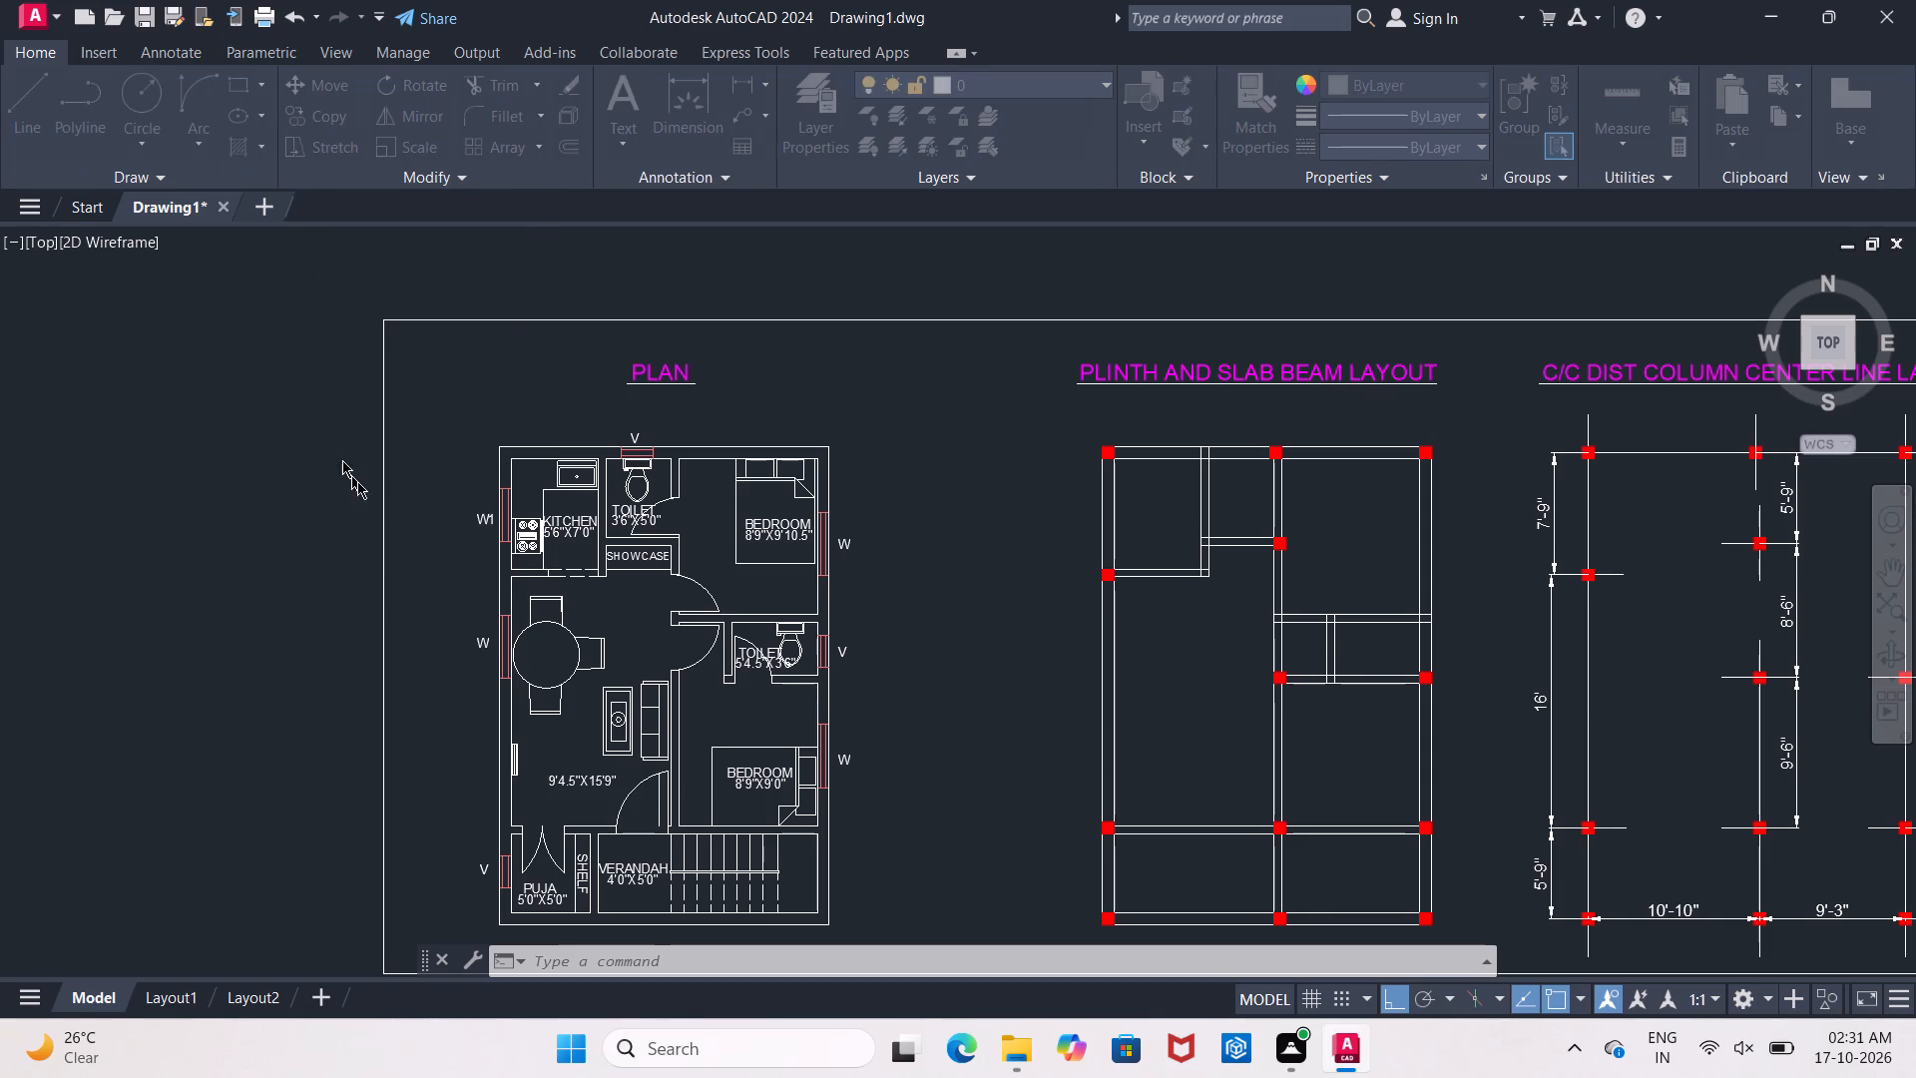
left_click(897, 750)
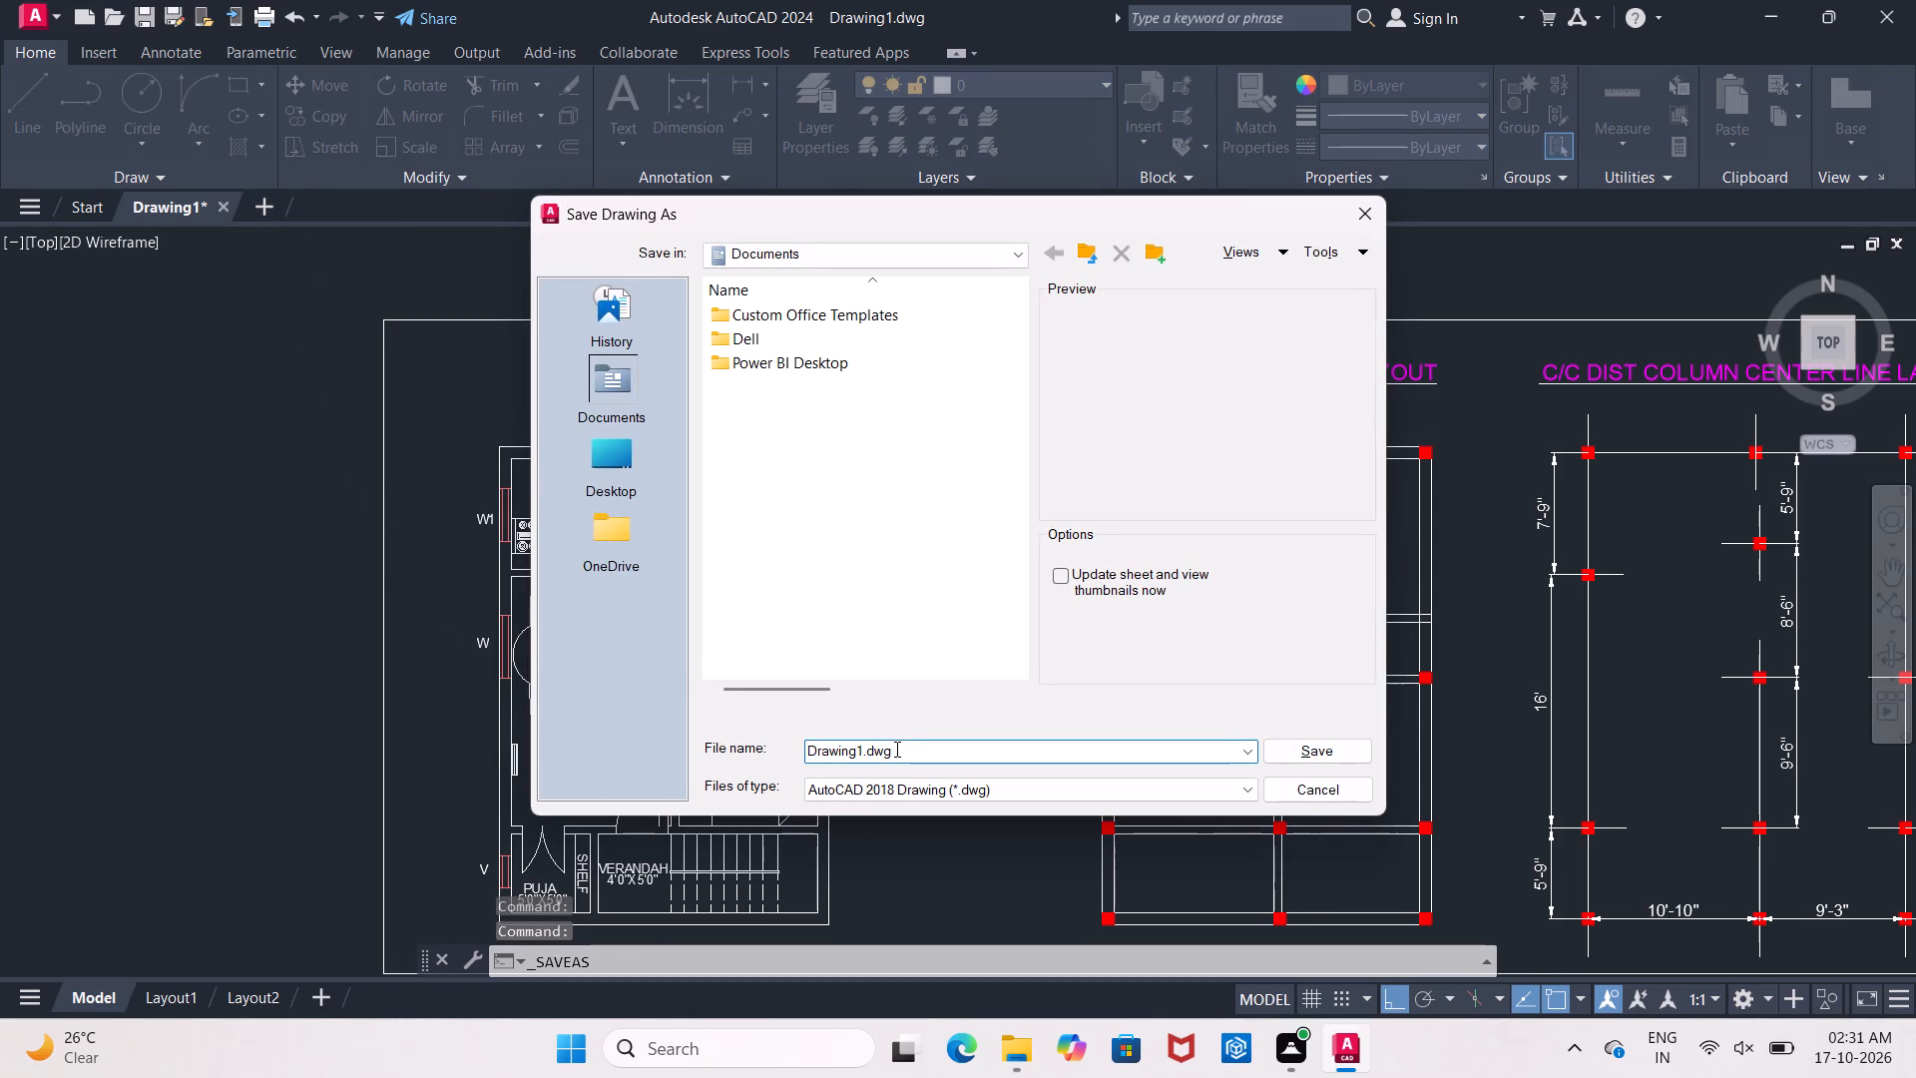
key("BackSpace")
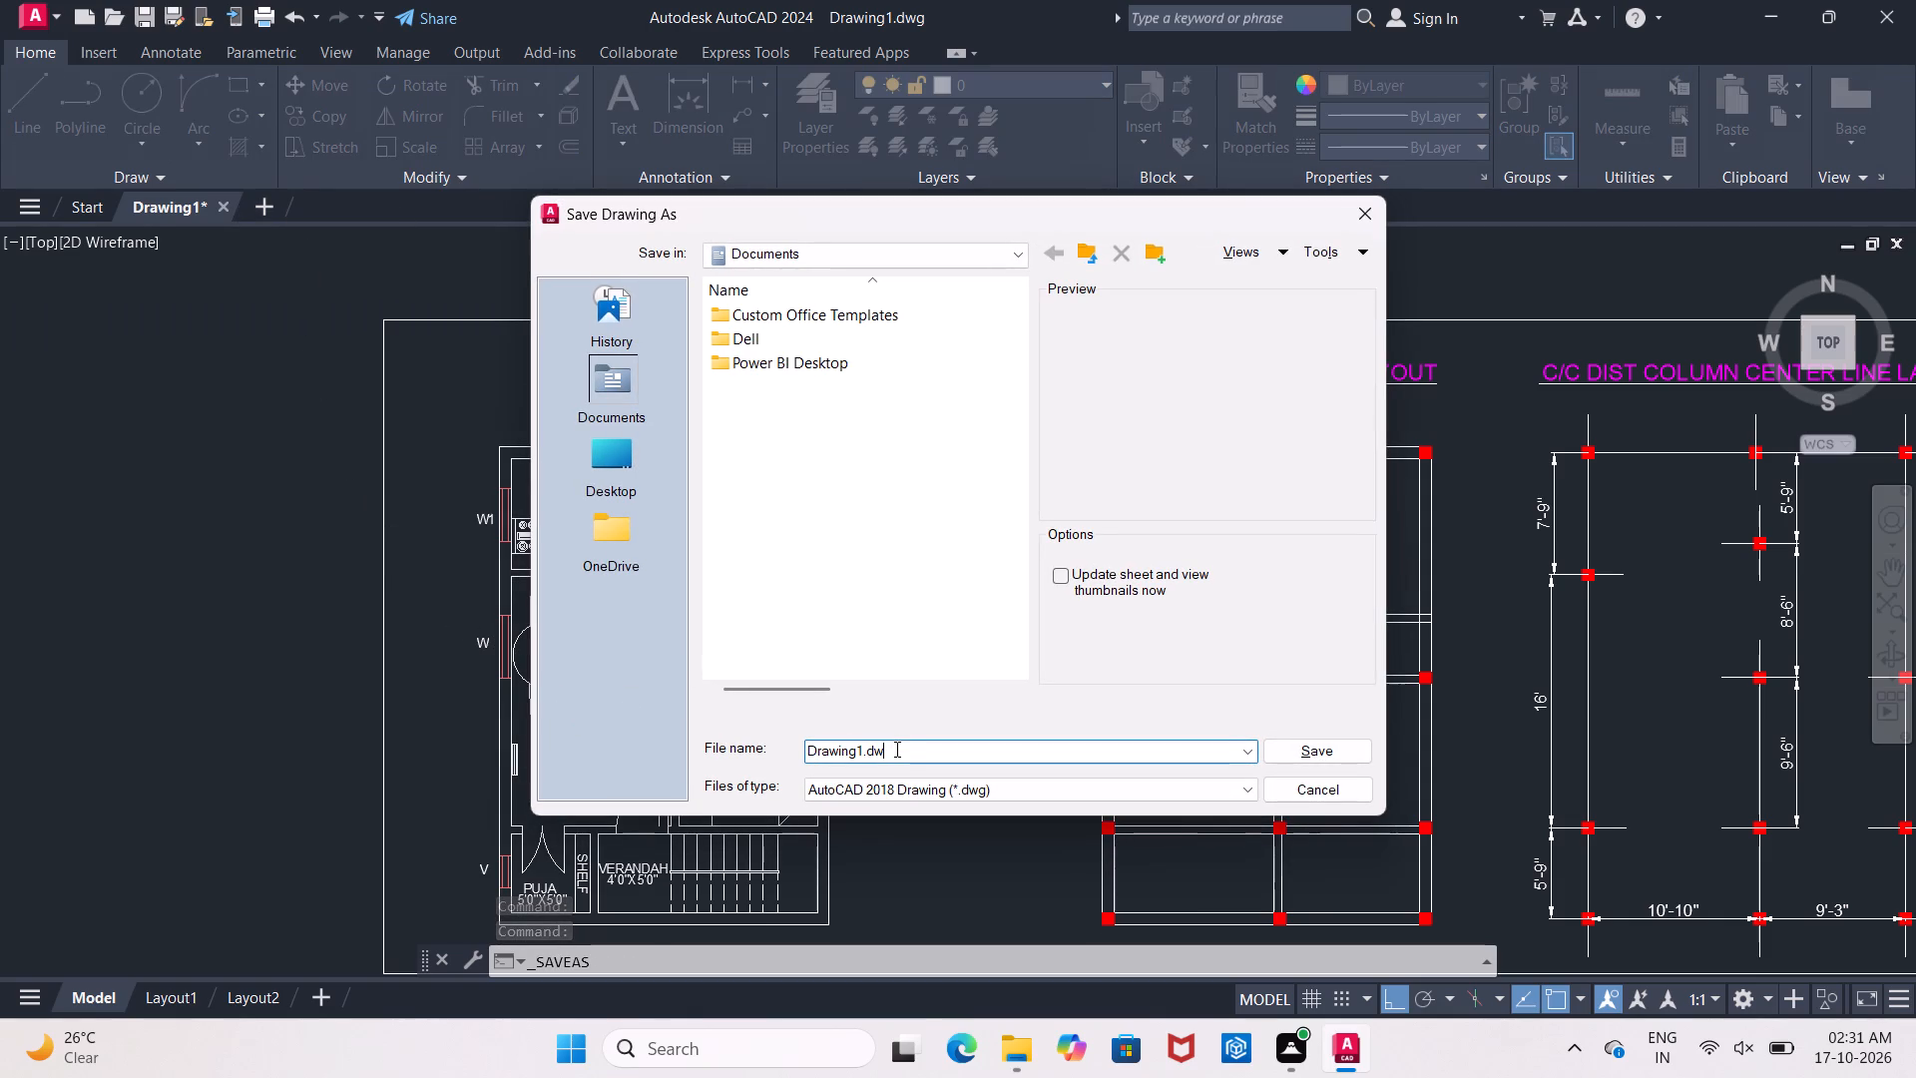
key("BackSpace")
key("BackSpace")
key("BackSpace")
key("BackSpace")
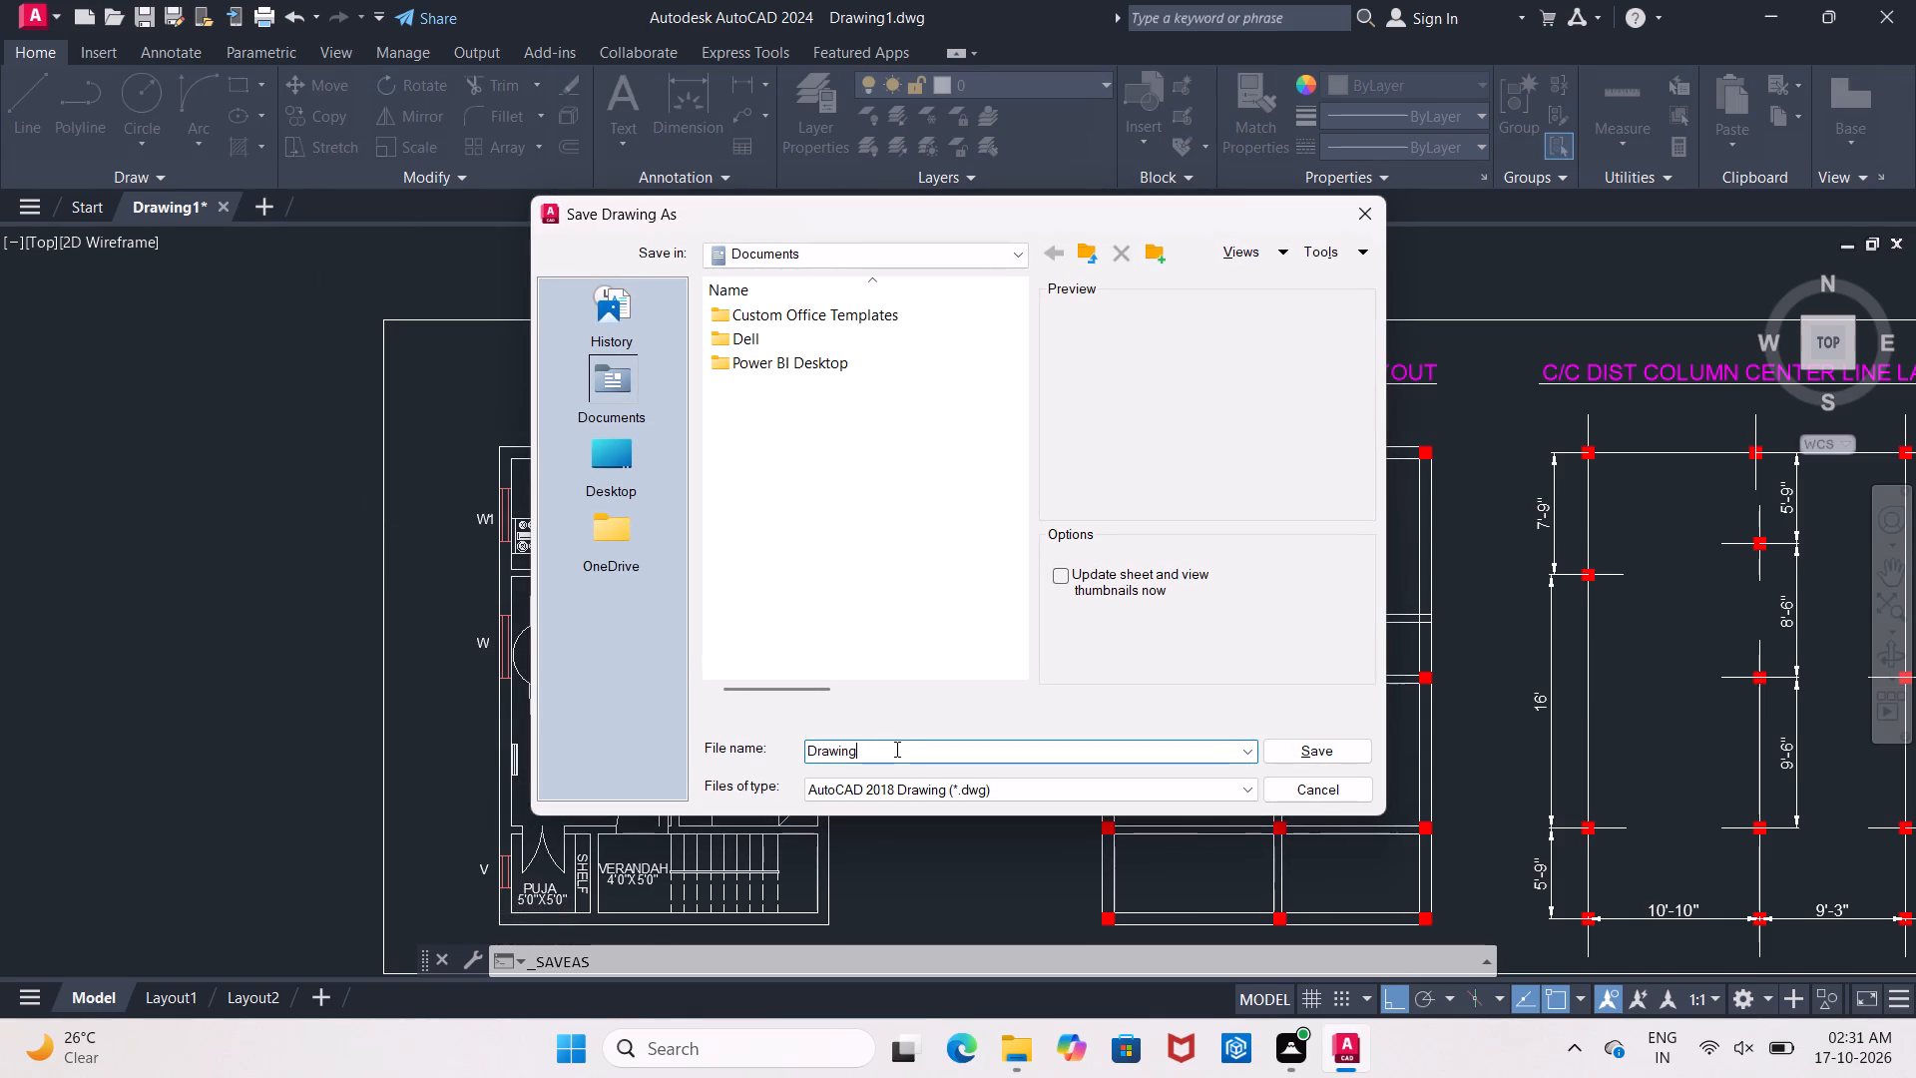
key("space")
Choose the mallikarjun folder on the Desktop as the save location.
left_click(585, 462)
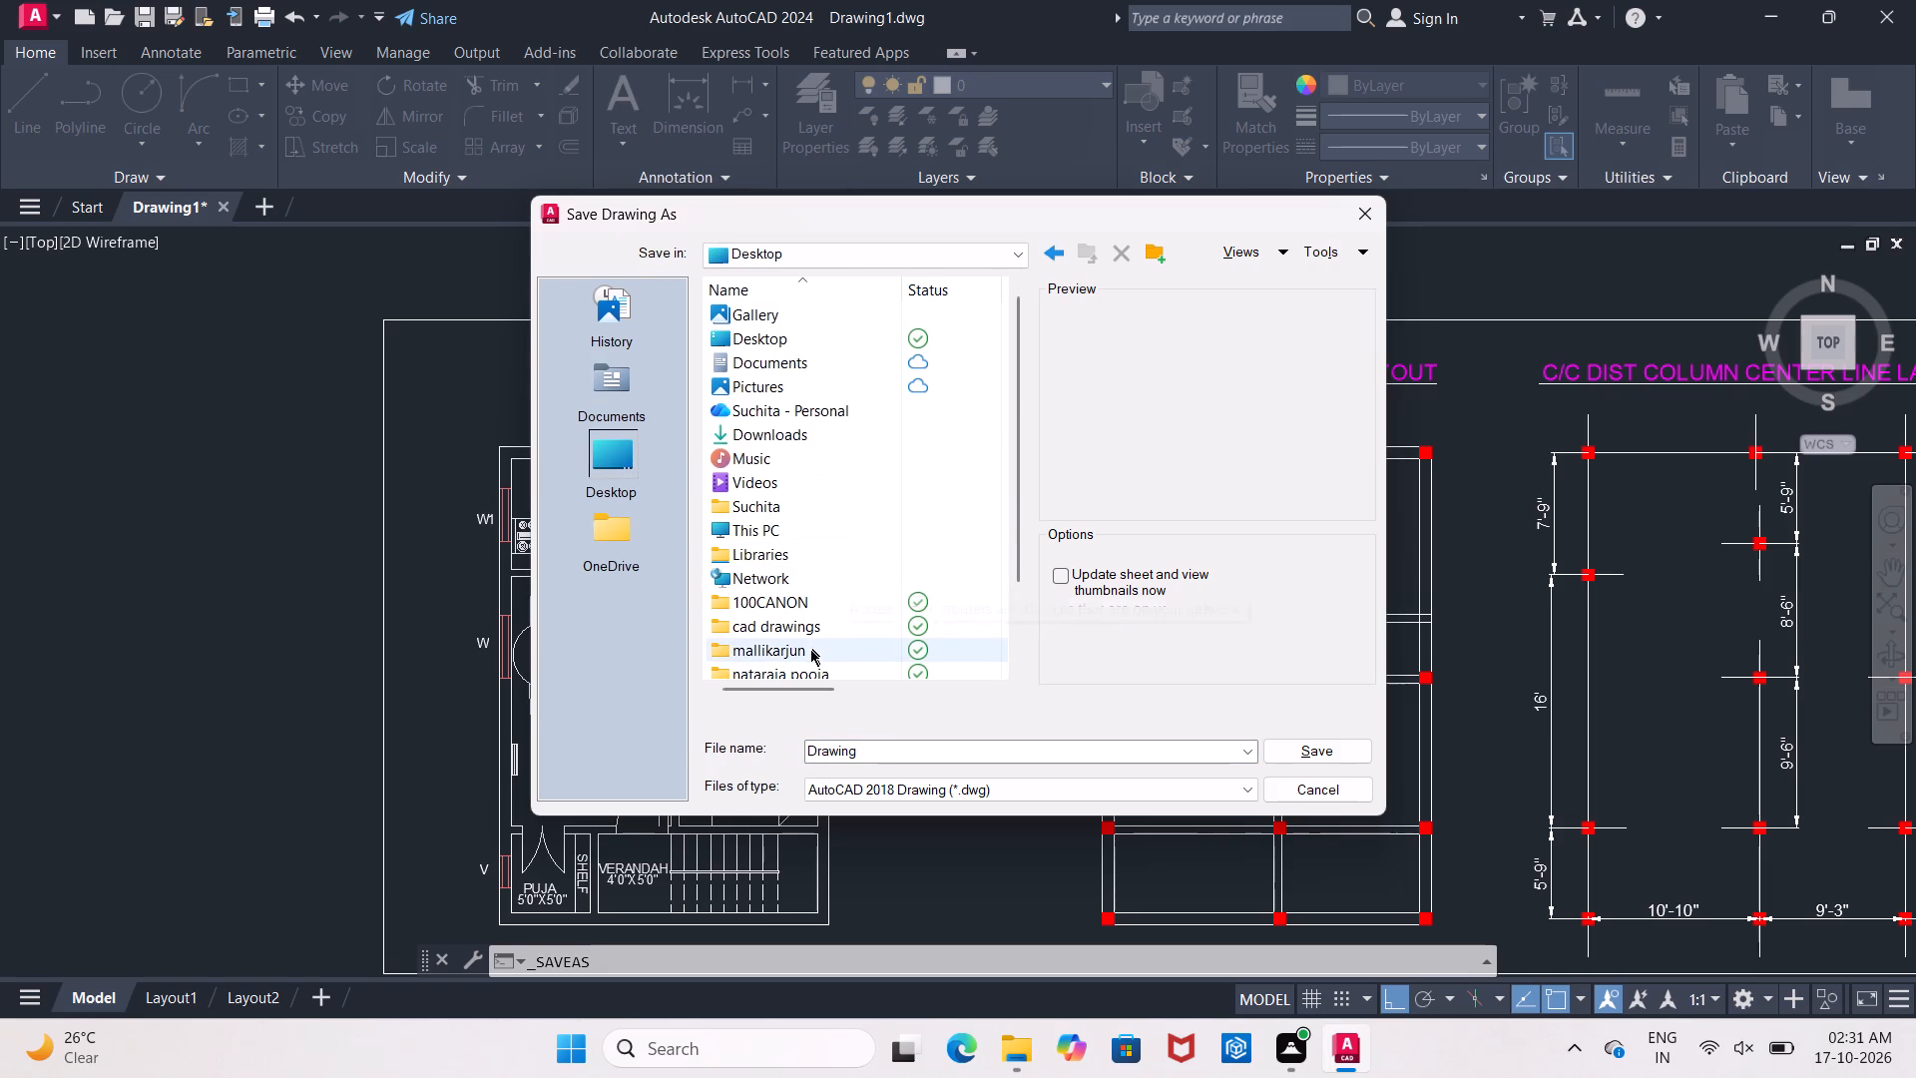
left_click(810, 649)
double_click(810, 649)
Complete the file name as "Drawing XYZ LOG ON" and save the drawing in the mallikarjun folder.
left_click(885, 753)
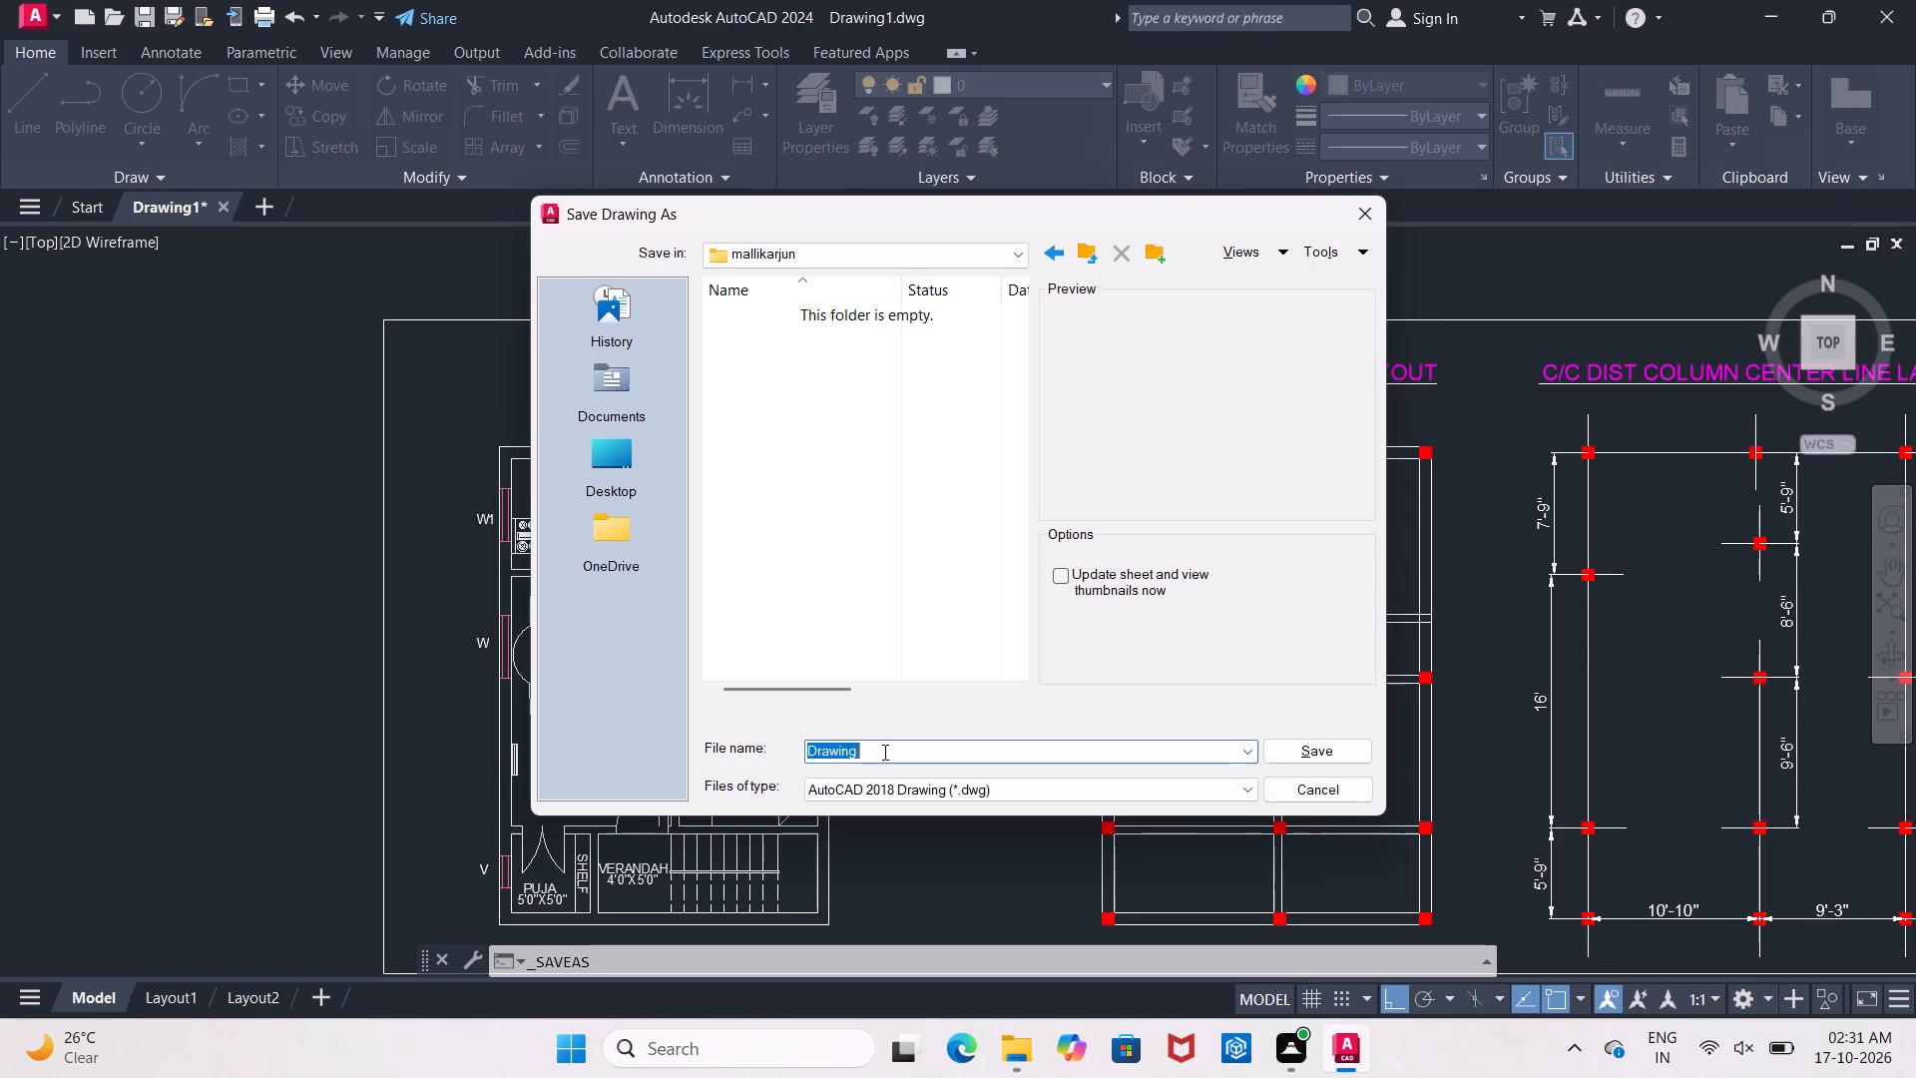
left_click(884, 764)
left_click(894, 757)
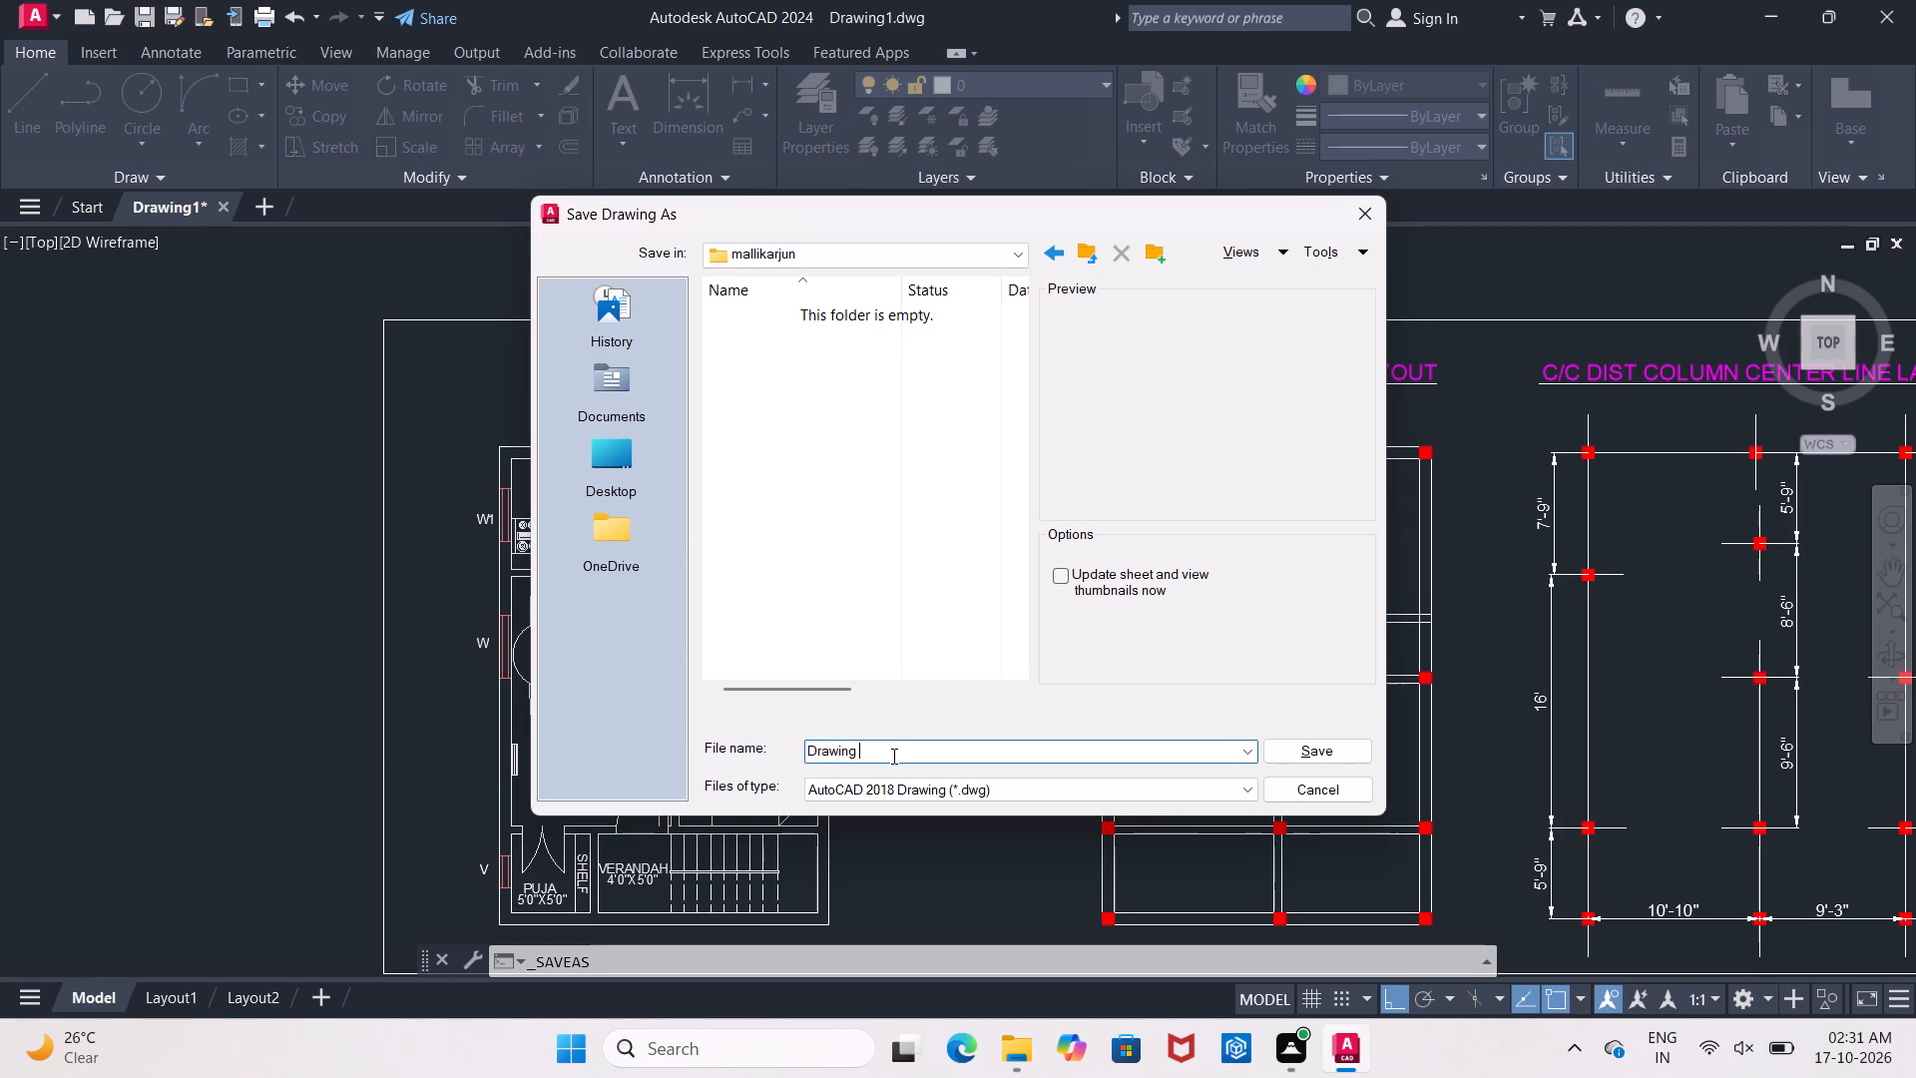
type("XYZ")
key("space")
type("LO")
type("G ON")
left_click(1368, 747)
scroll(1368, 747, "down", 2)
middle_click_drag(1368, 747, 1115, 601)
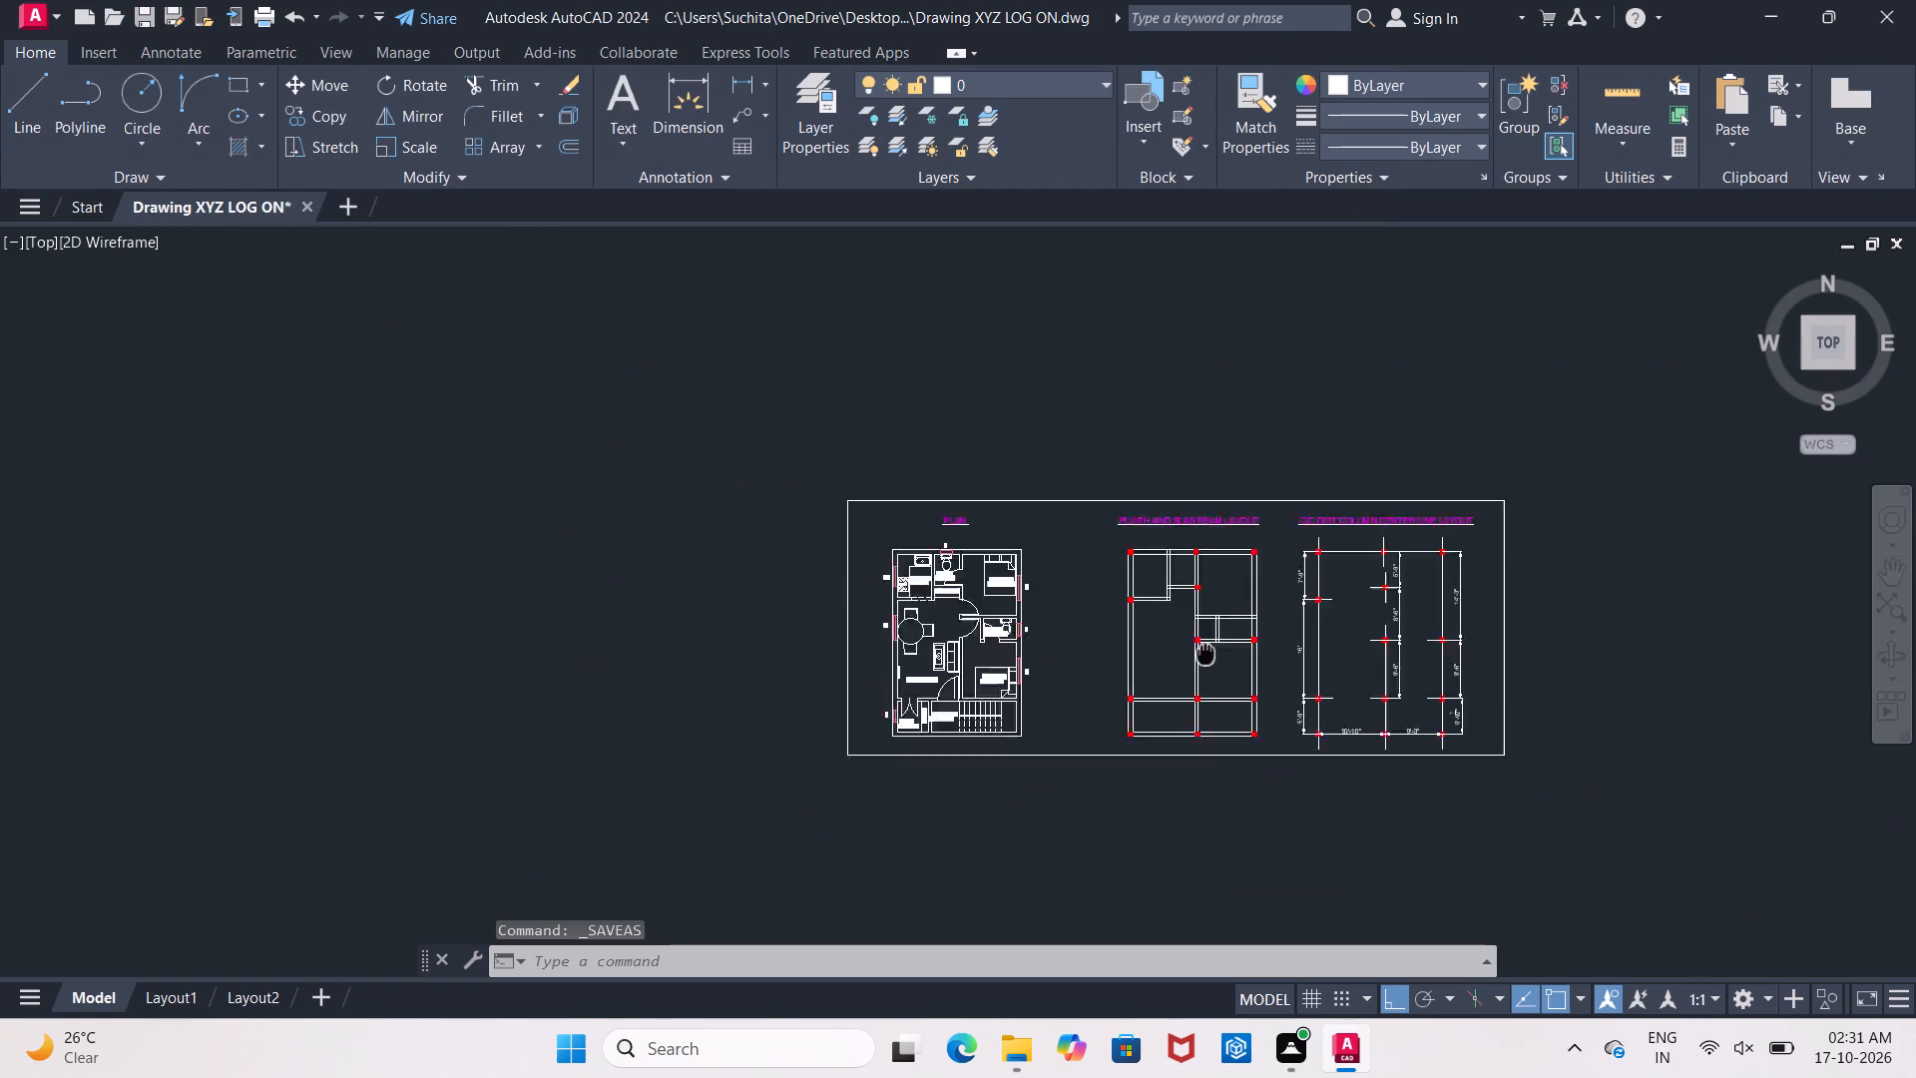
middle_click_drag(1115, 601, 753, 389)
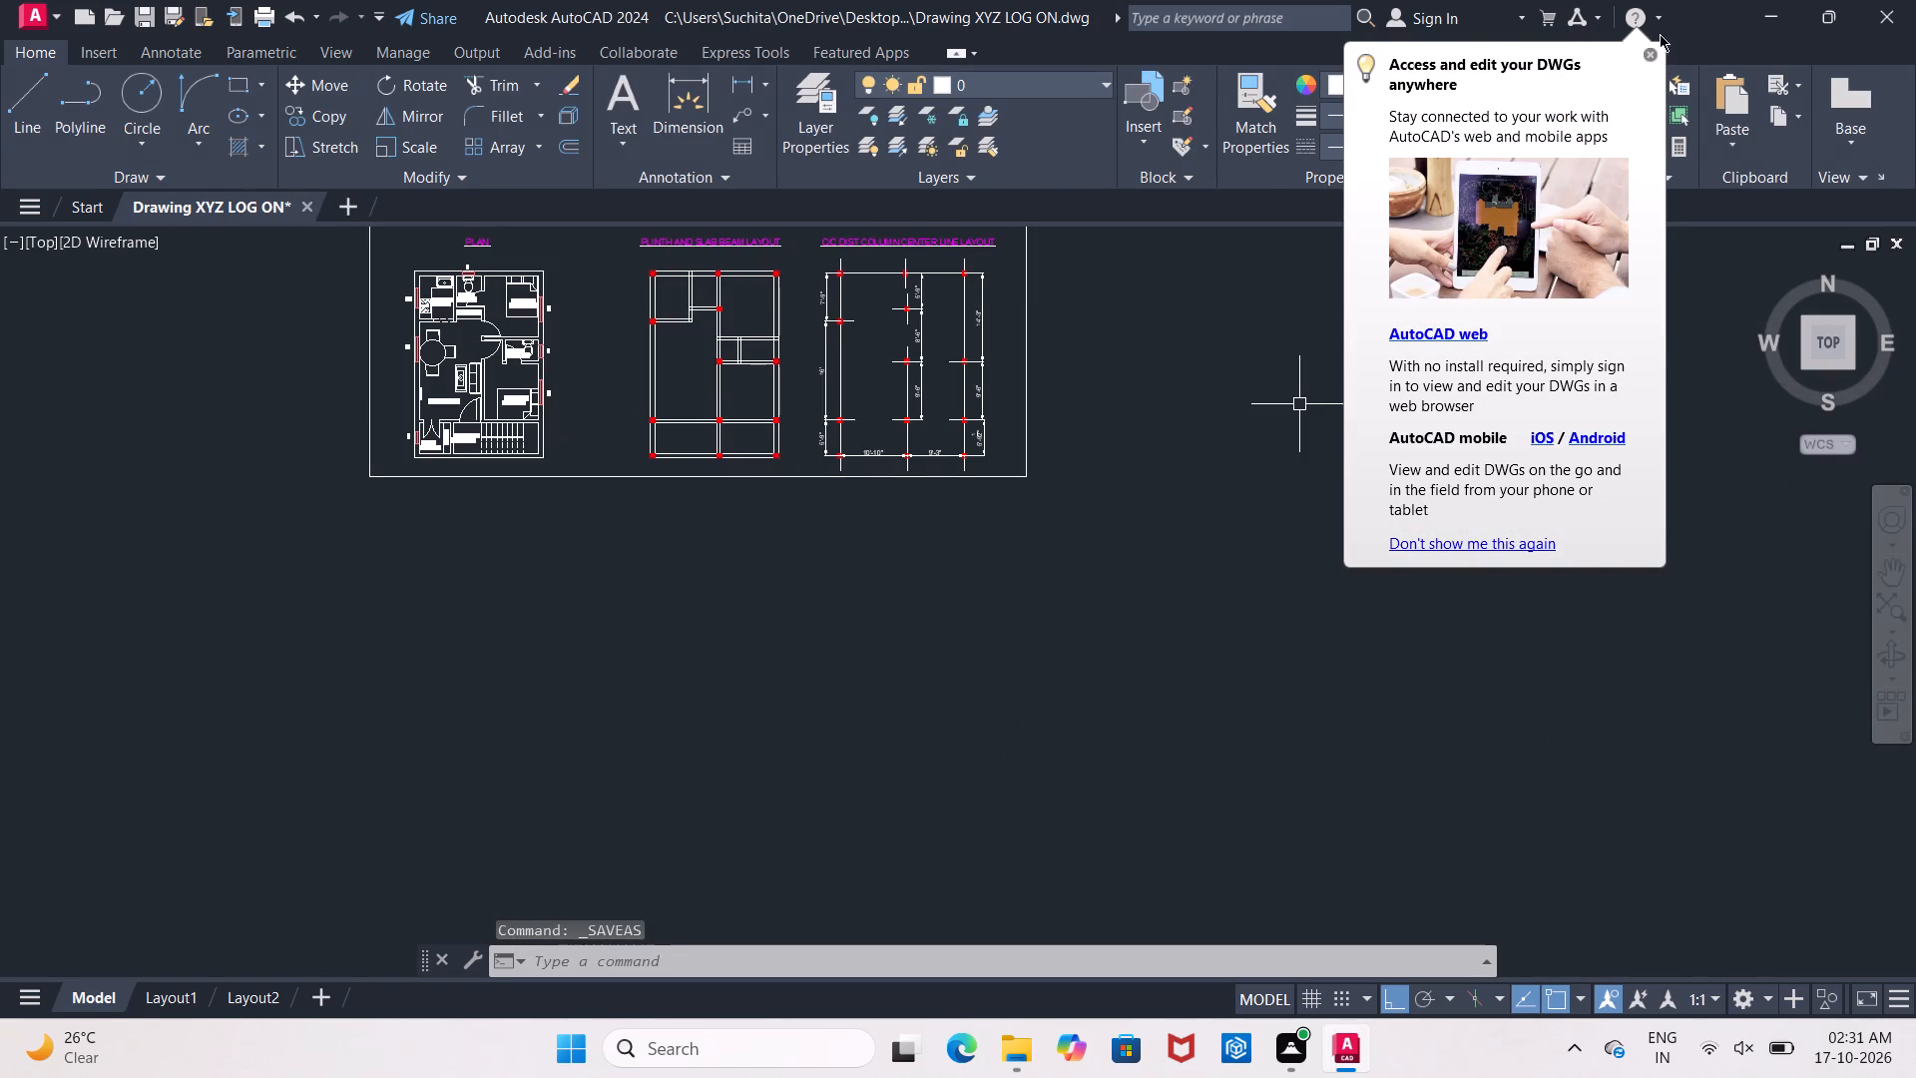
left_click(1654, 50)
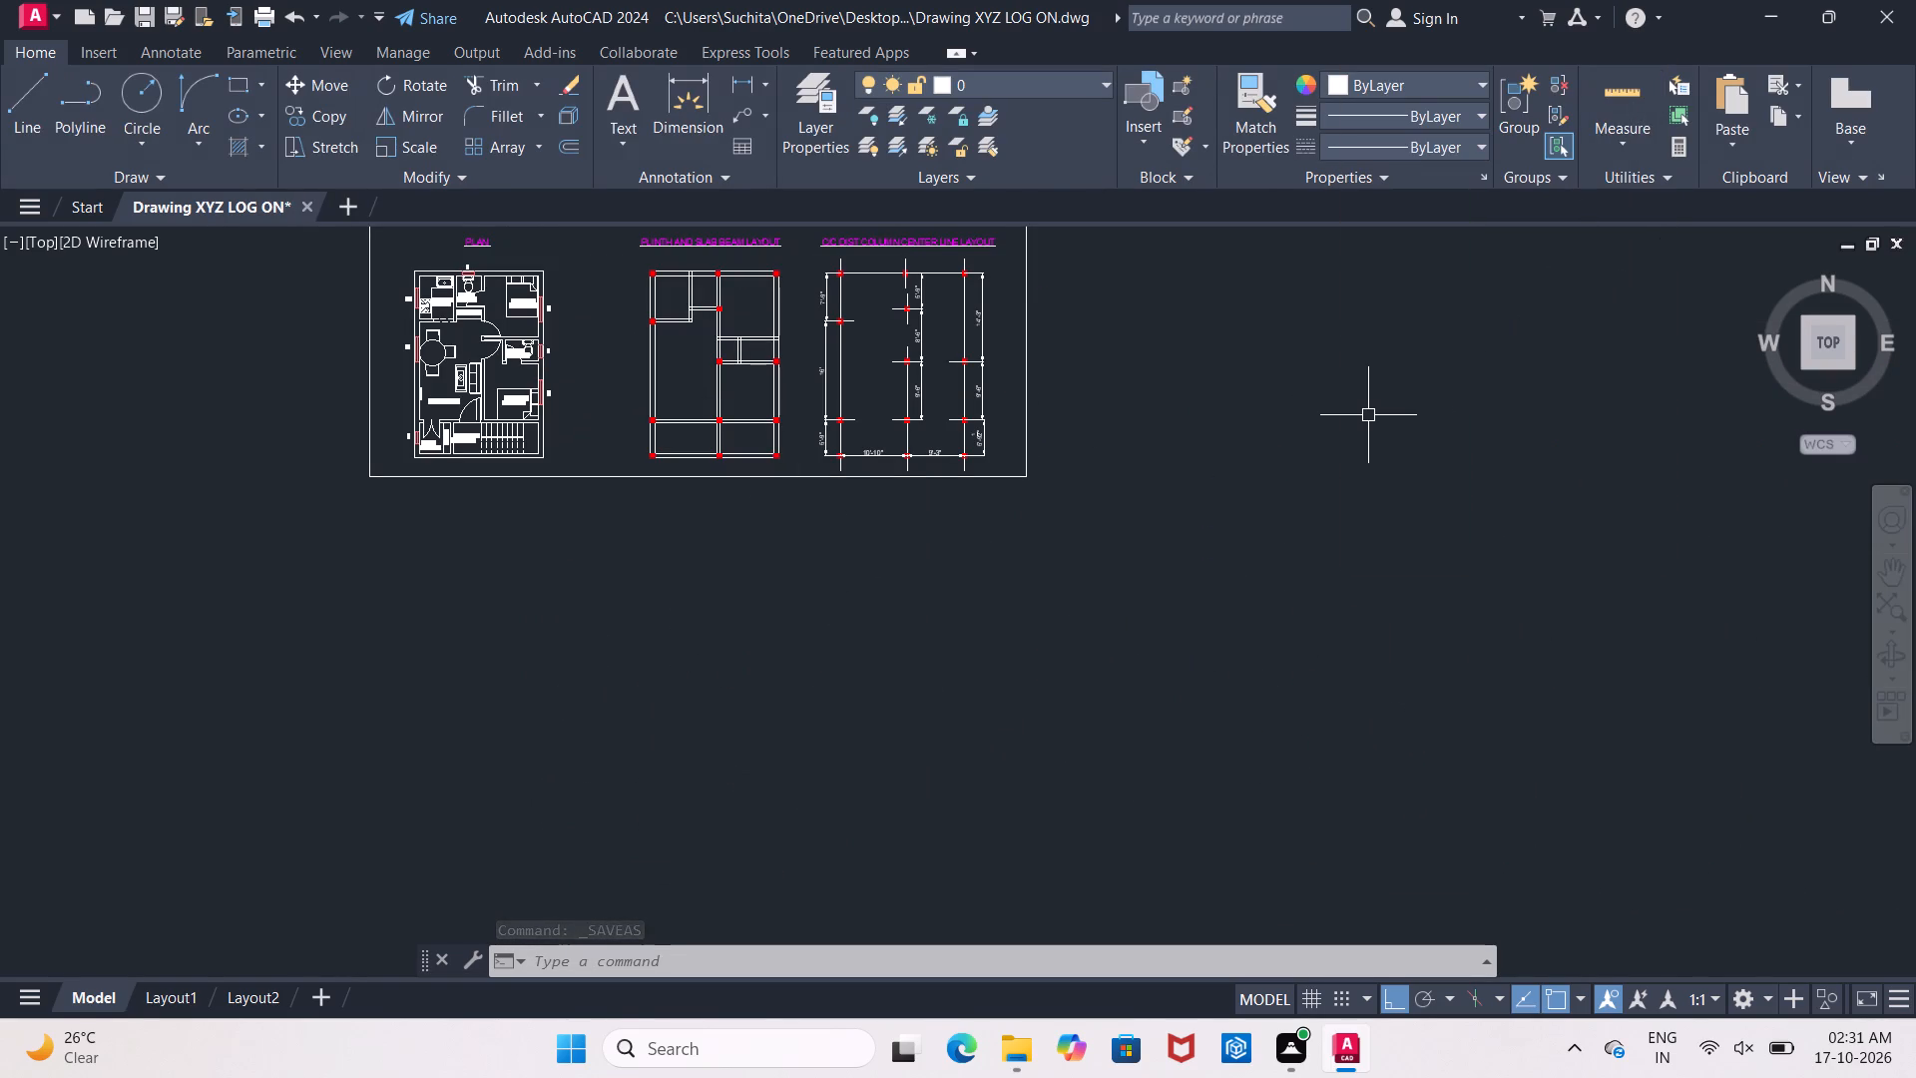
Turn off log file recording with the LOGFILEOFF command.
type("LOG")
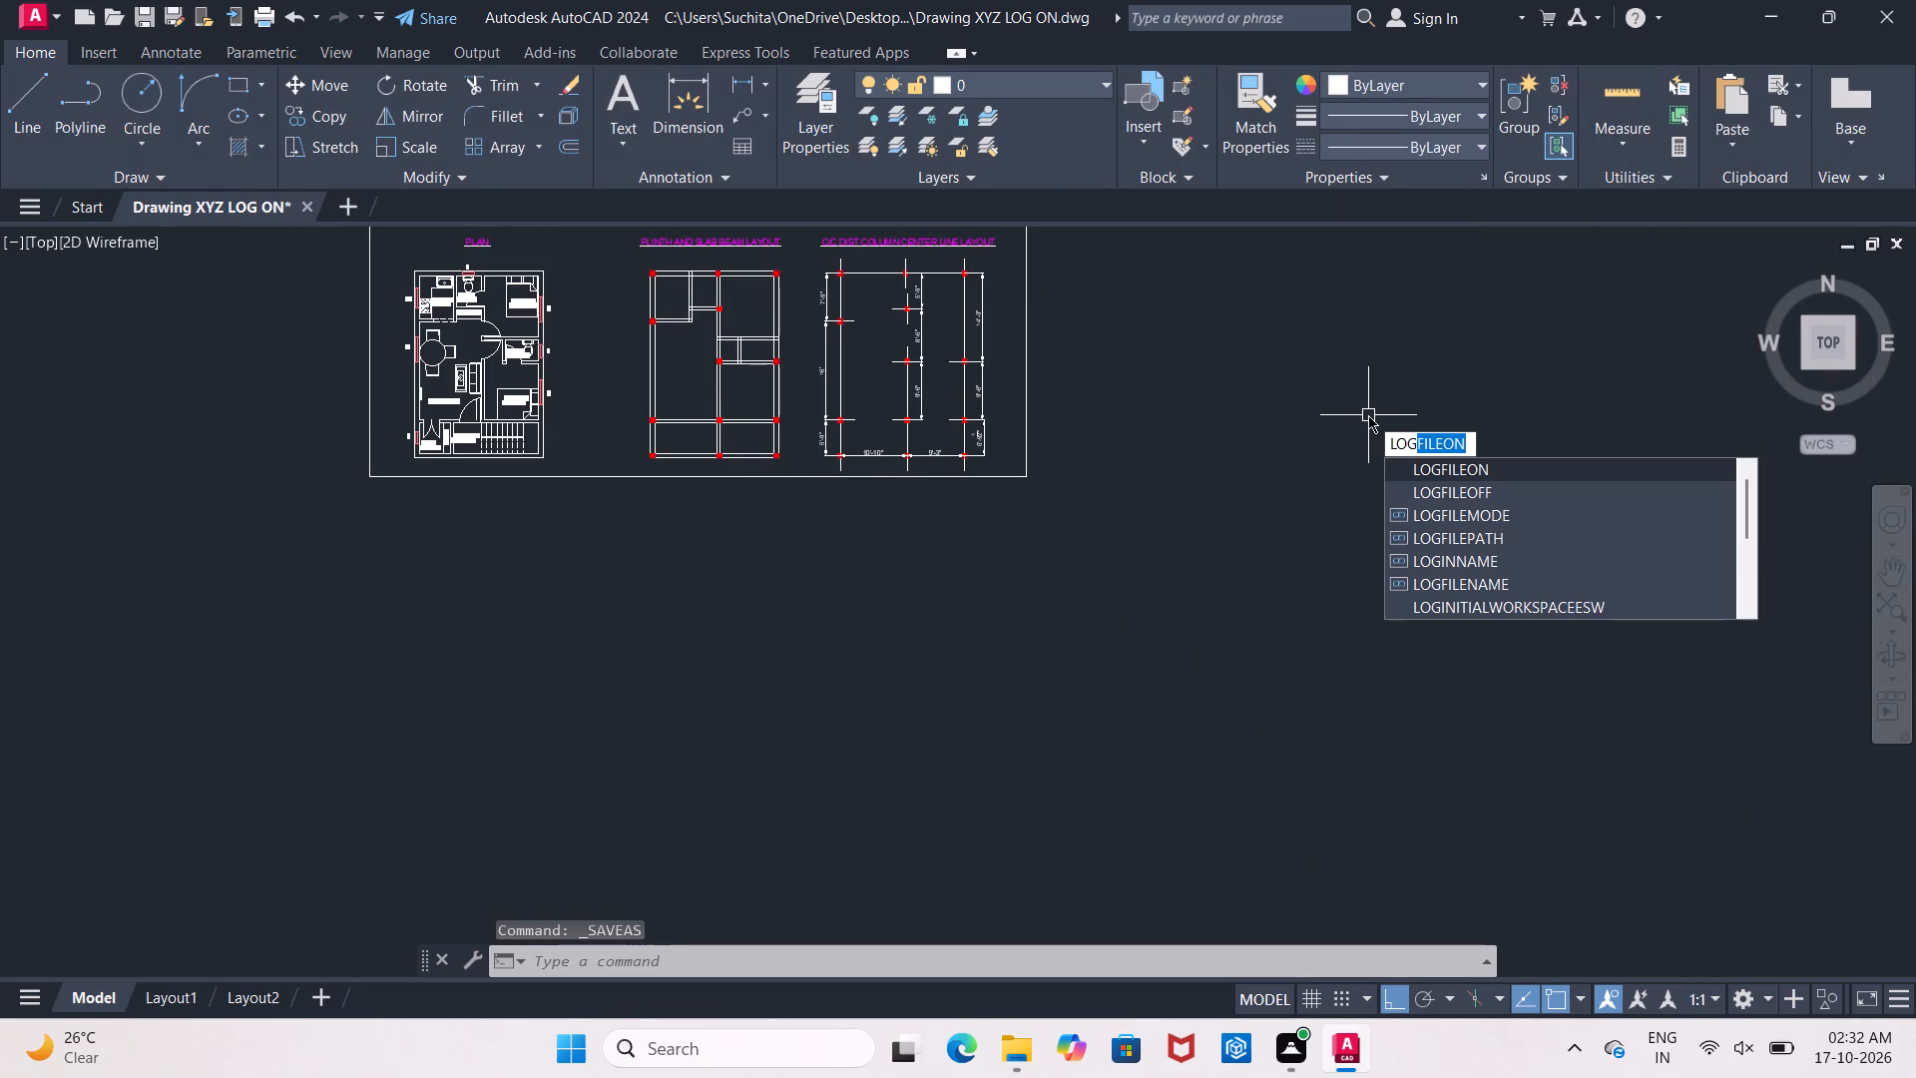
left_click(1417, 488)
Save a copy of the drawing in the mallikarjun folder as "Drawing XYZ LOG OFF".
middle_click_drag(1142, 505, 1125, 571)
left_click(33, 28)
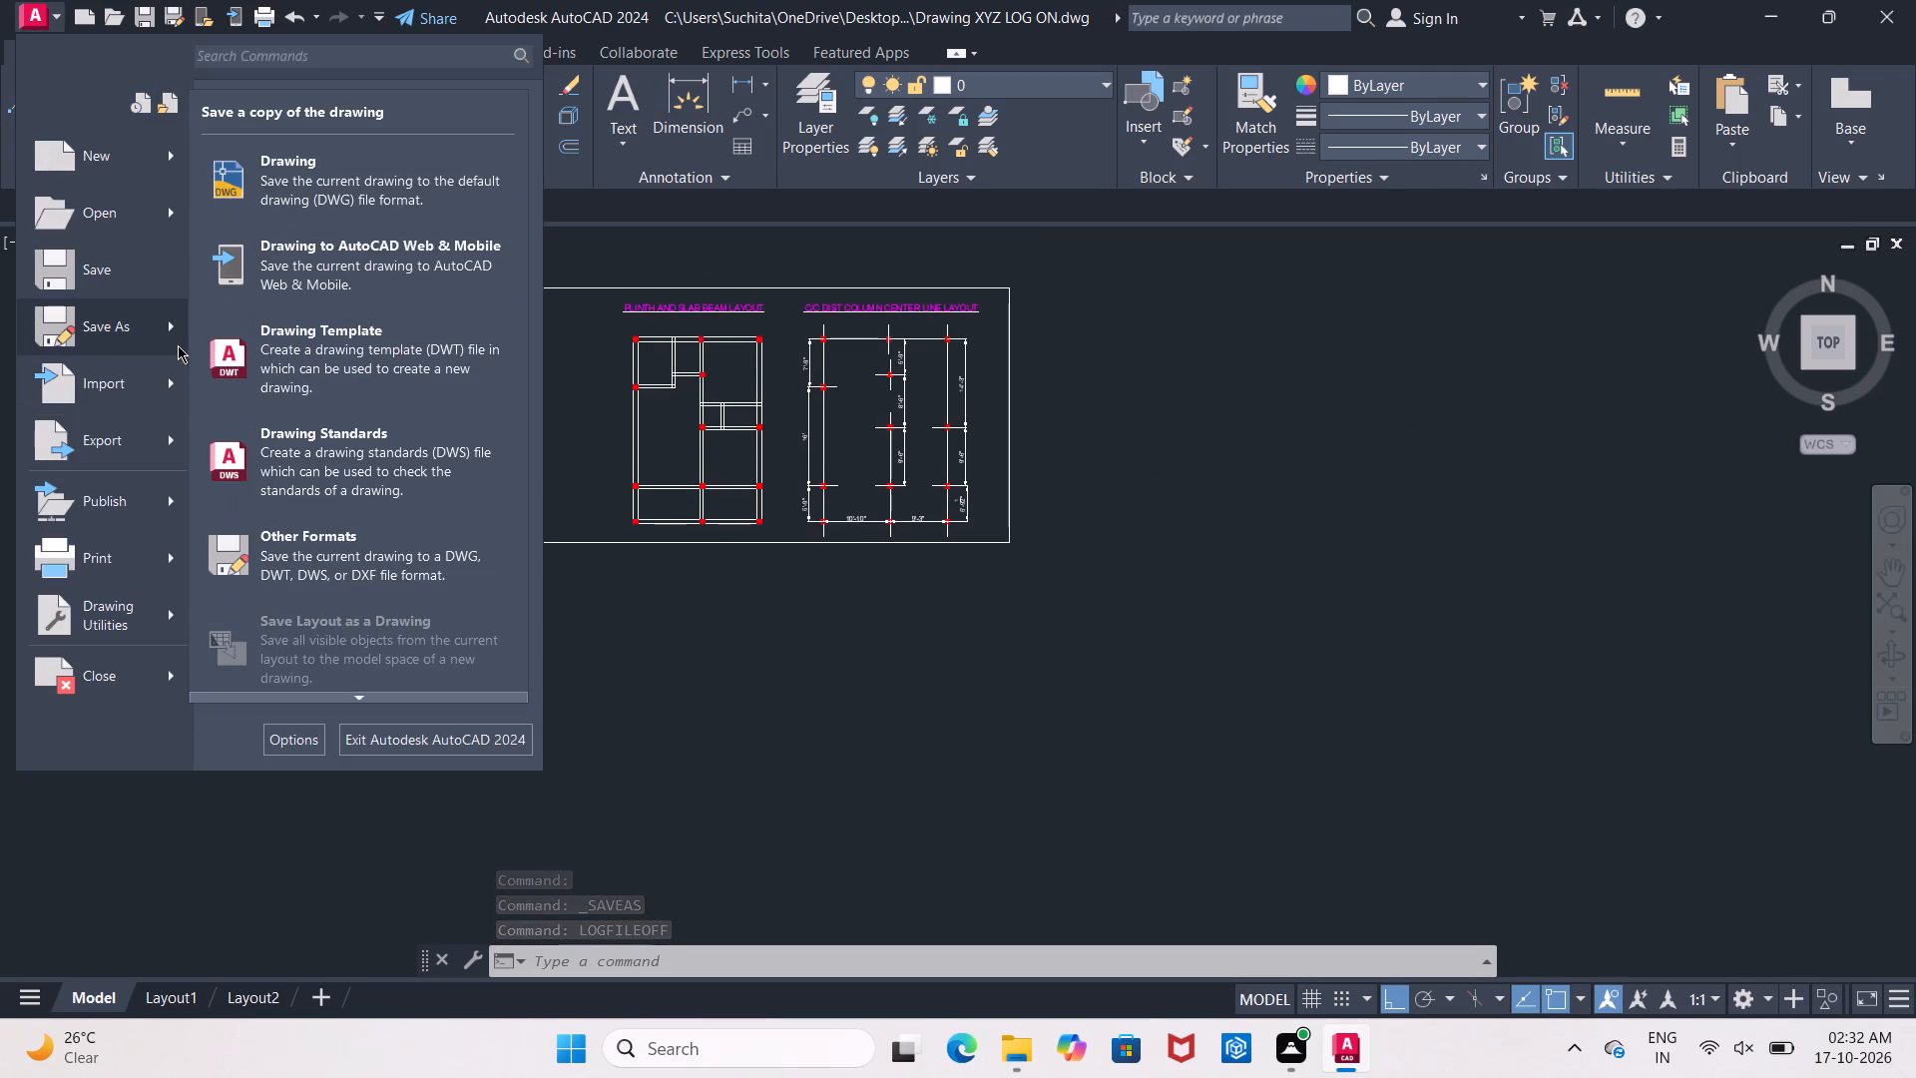
left_click(379, 215)
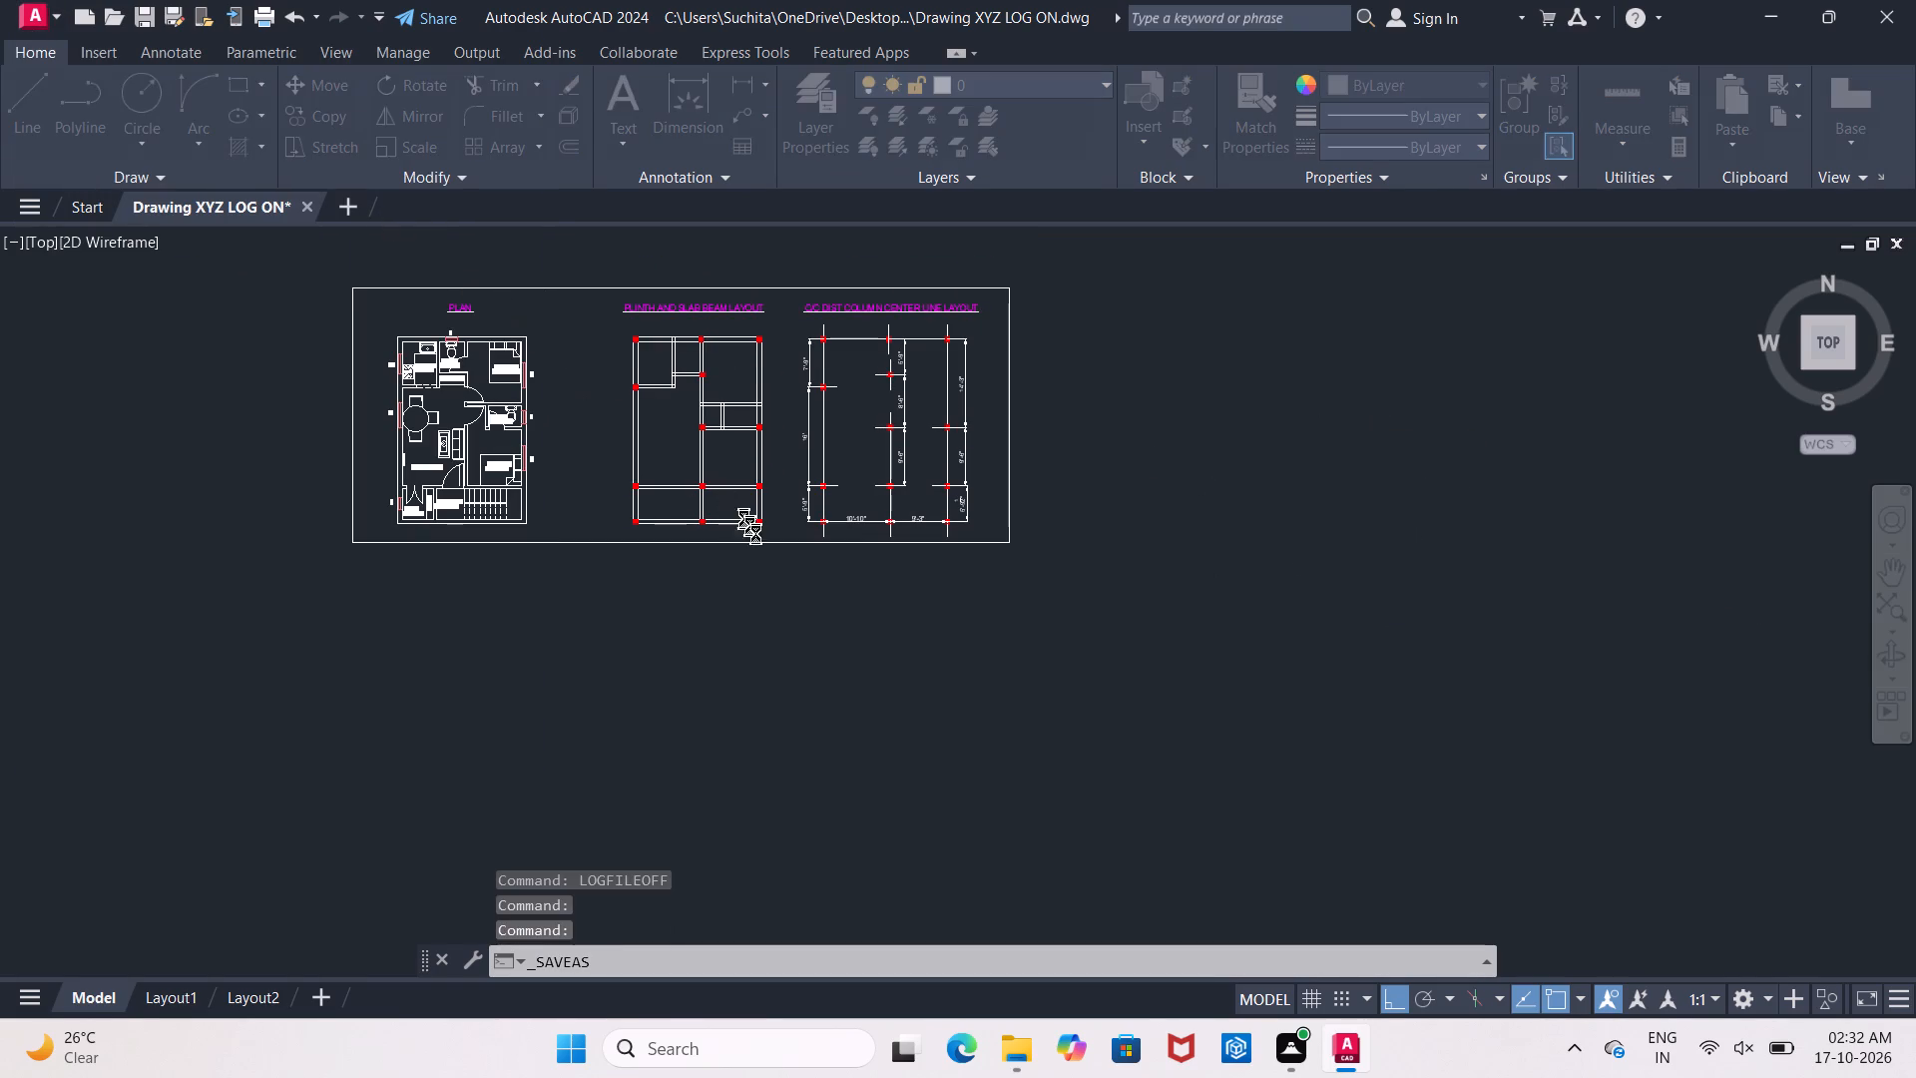
left_click(995, 740)
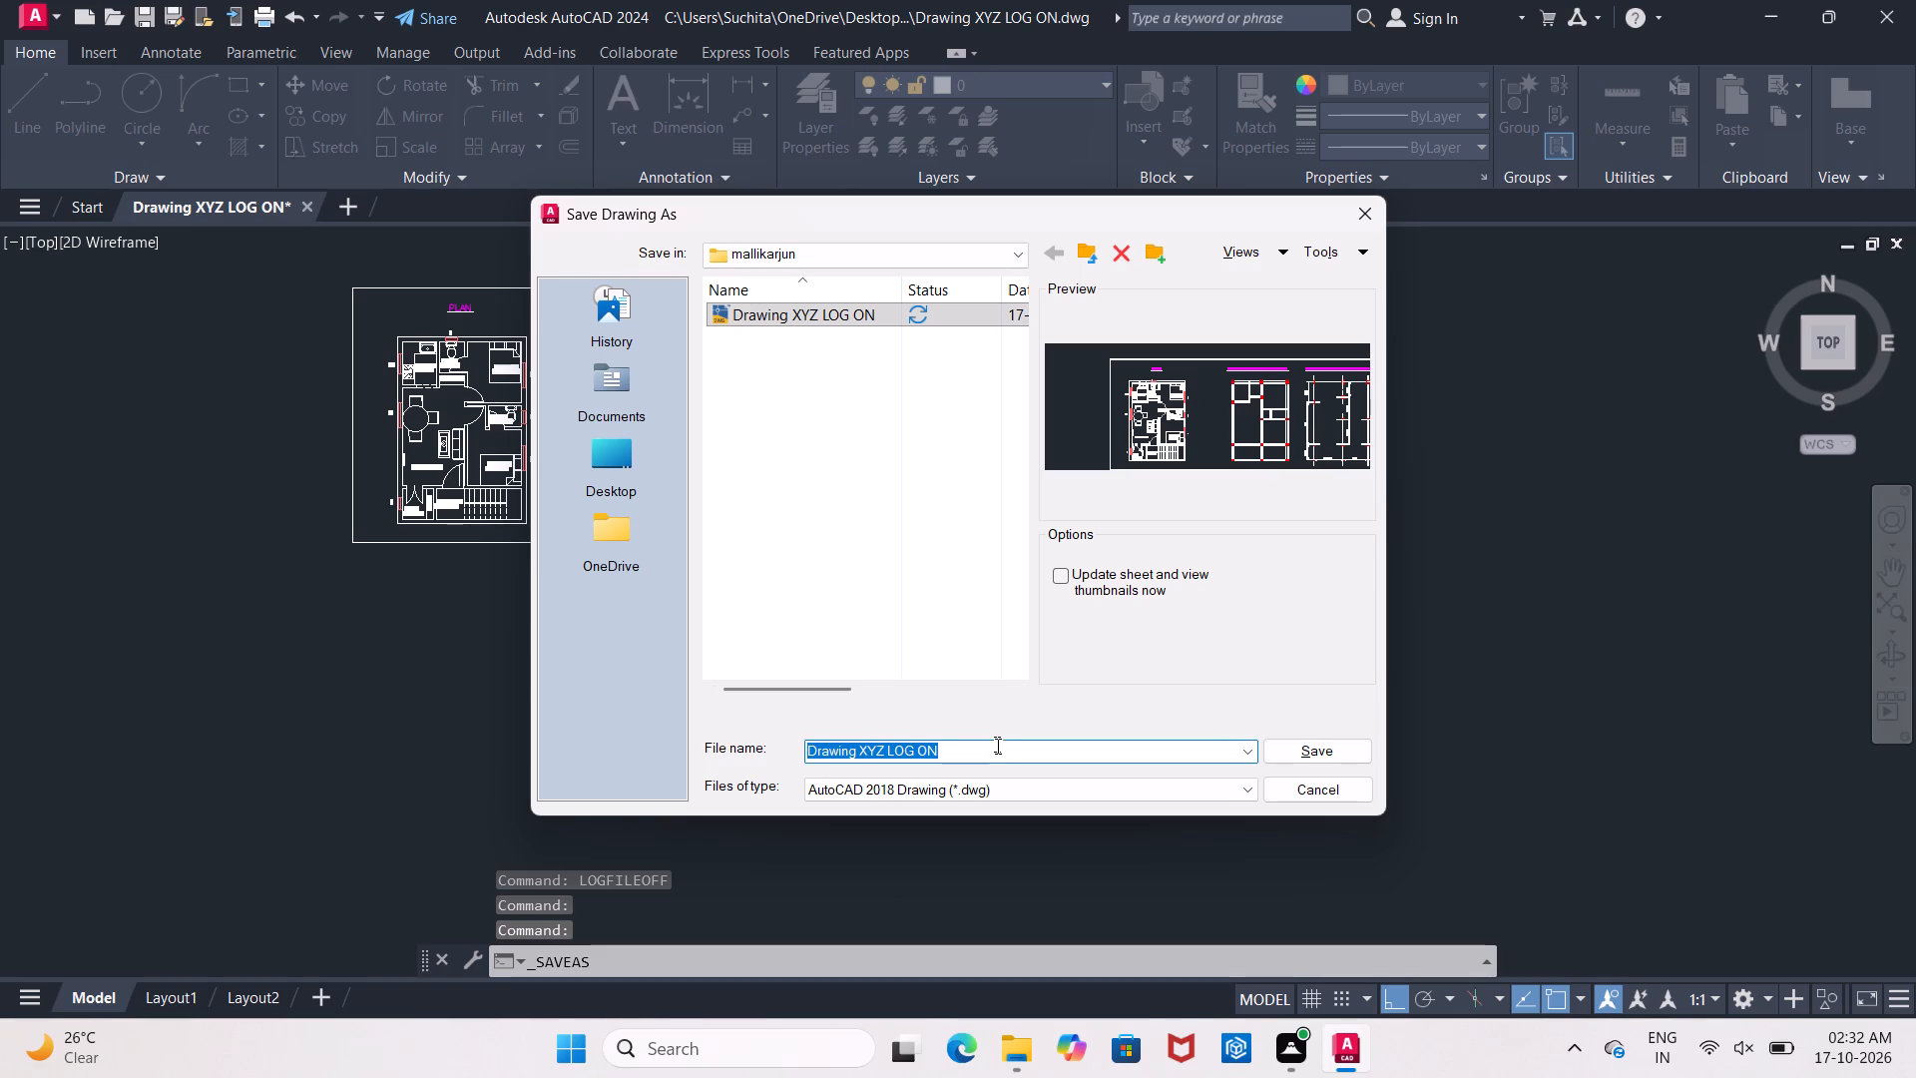
left_click(999, 748)
left_click(1001, 754)
left_click(1002, 755)
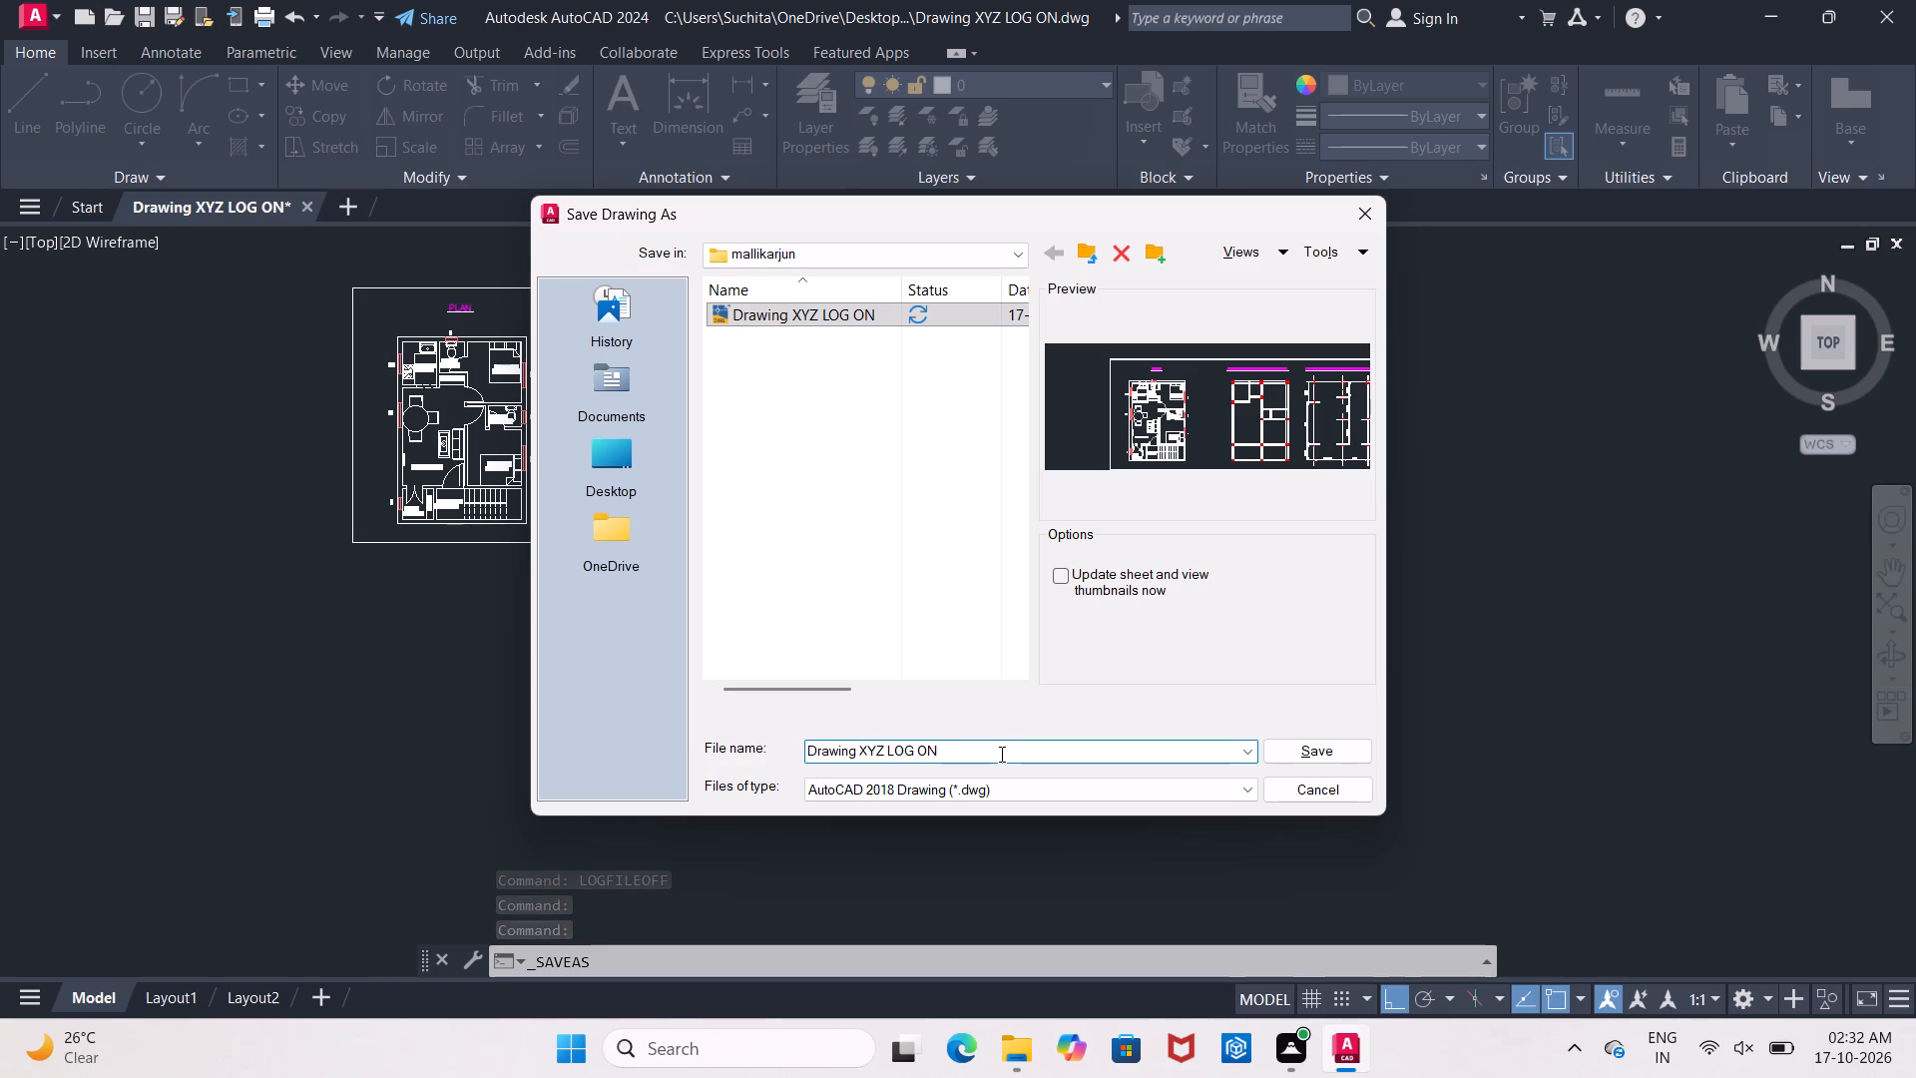
key("BackSpace")
type("FF")
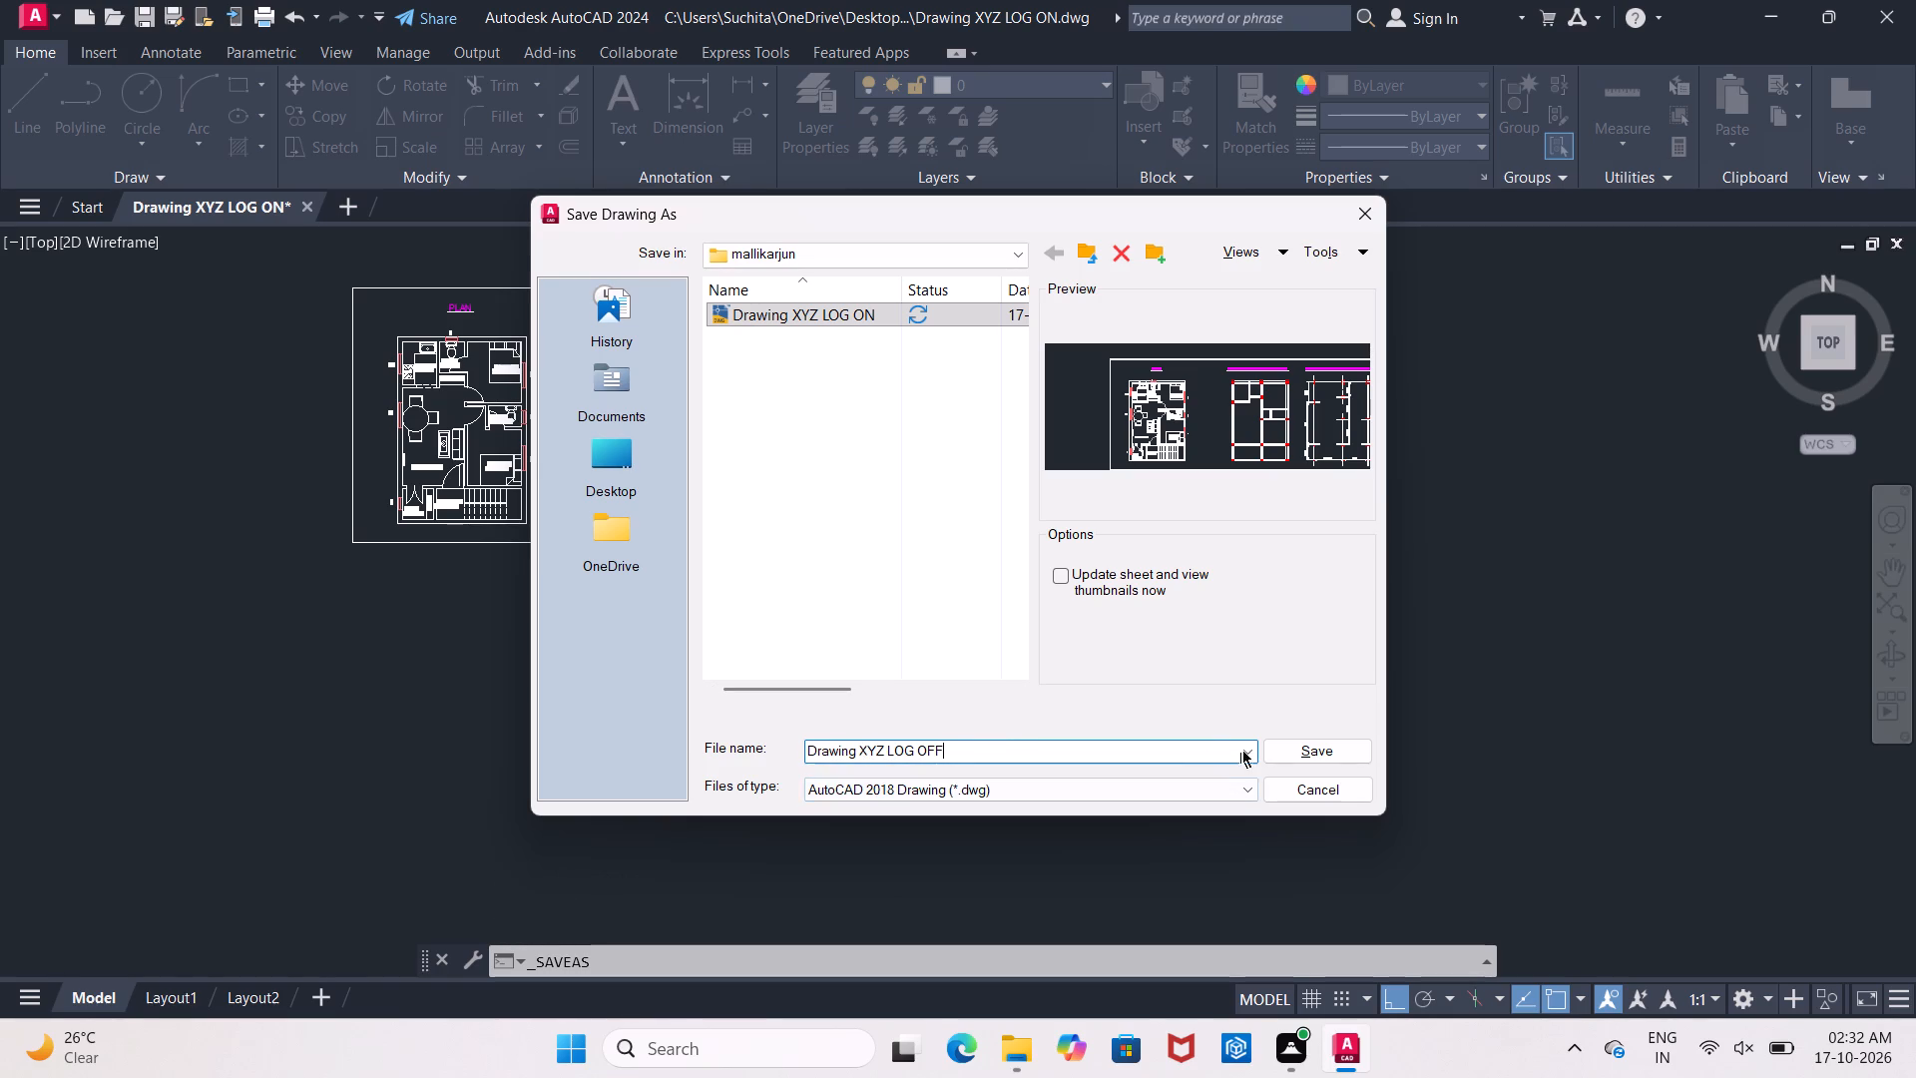
left_click(1290, 753)
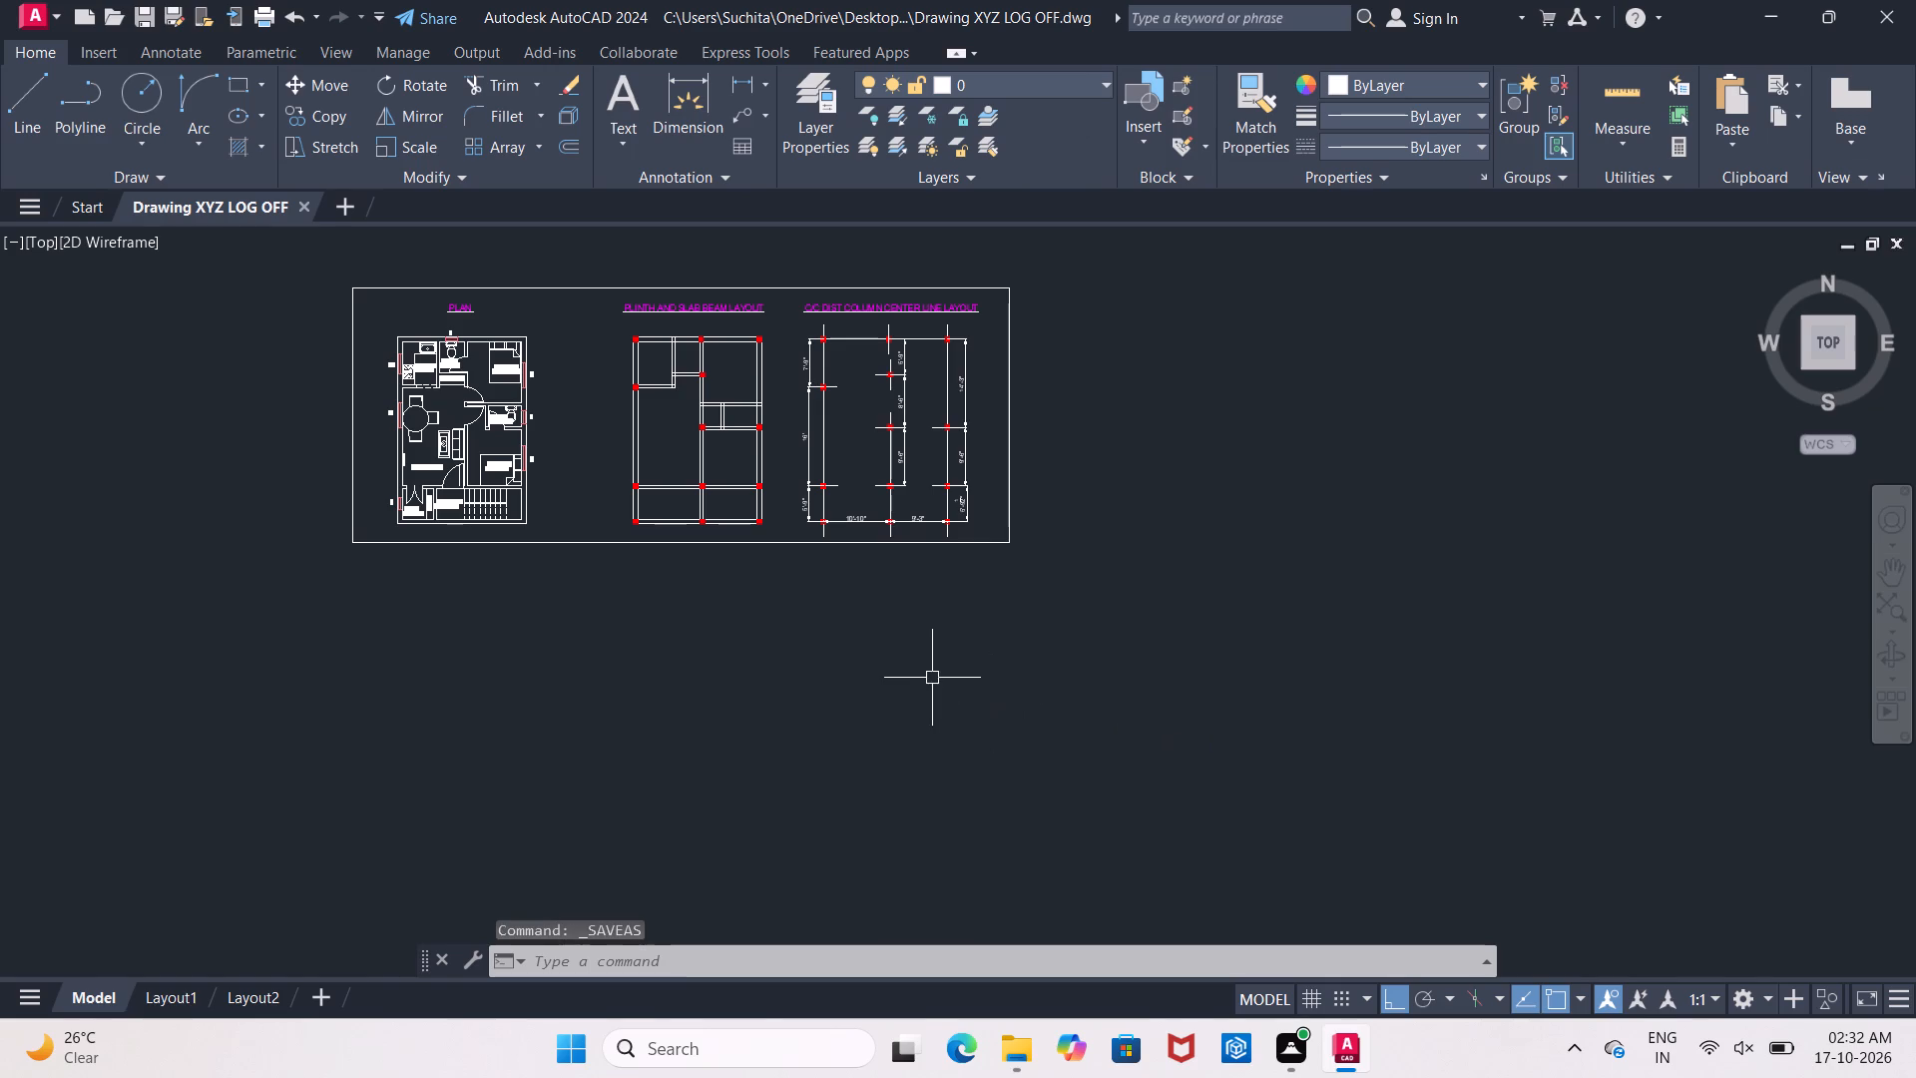
Set up a centred plot with the DWG To PDF.pc3 plotter, using the rectangular border's opposite corners as the plot window.
middle_click_drag(920, 674, 838, 706)
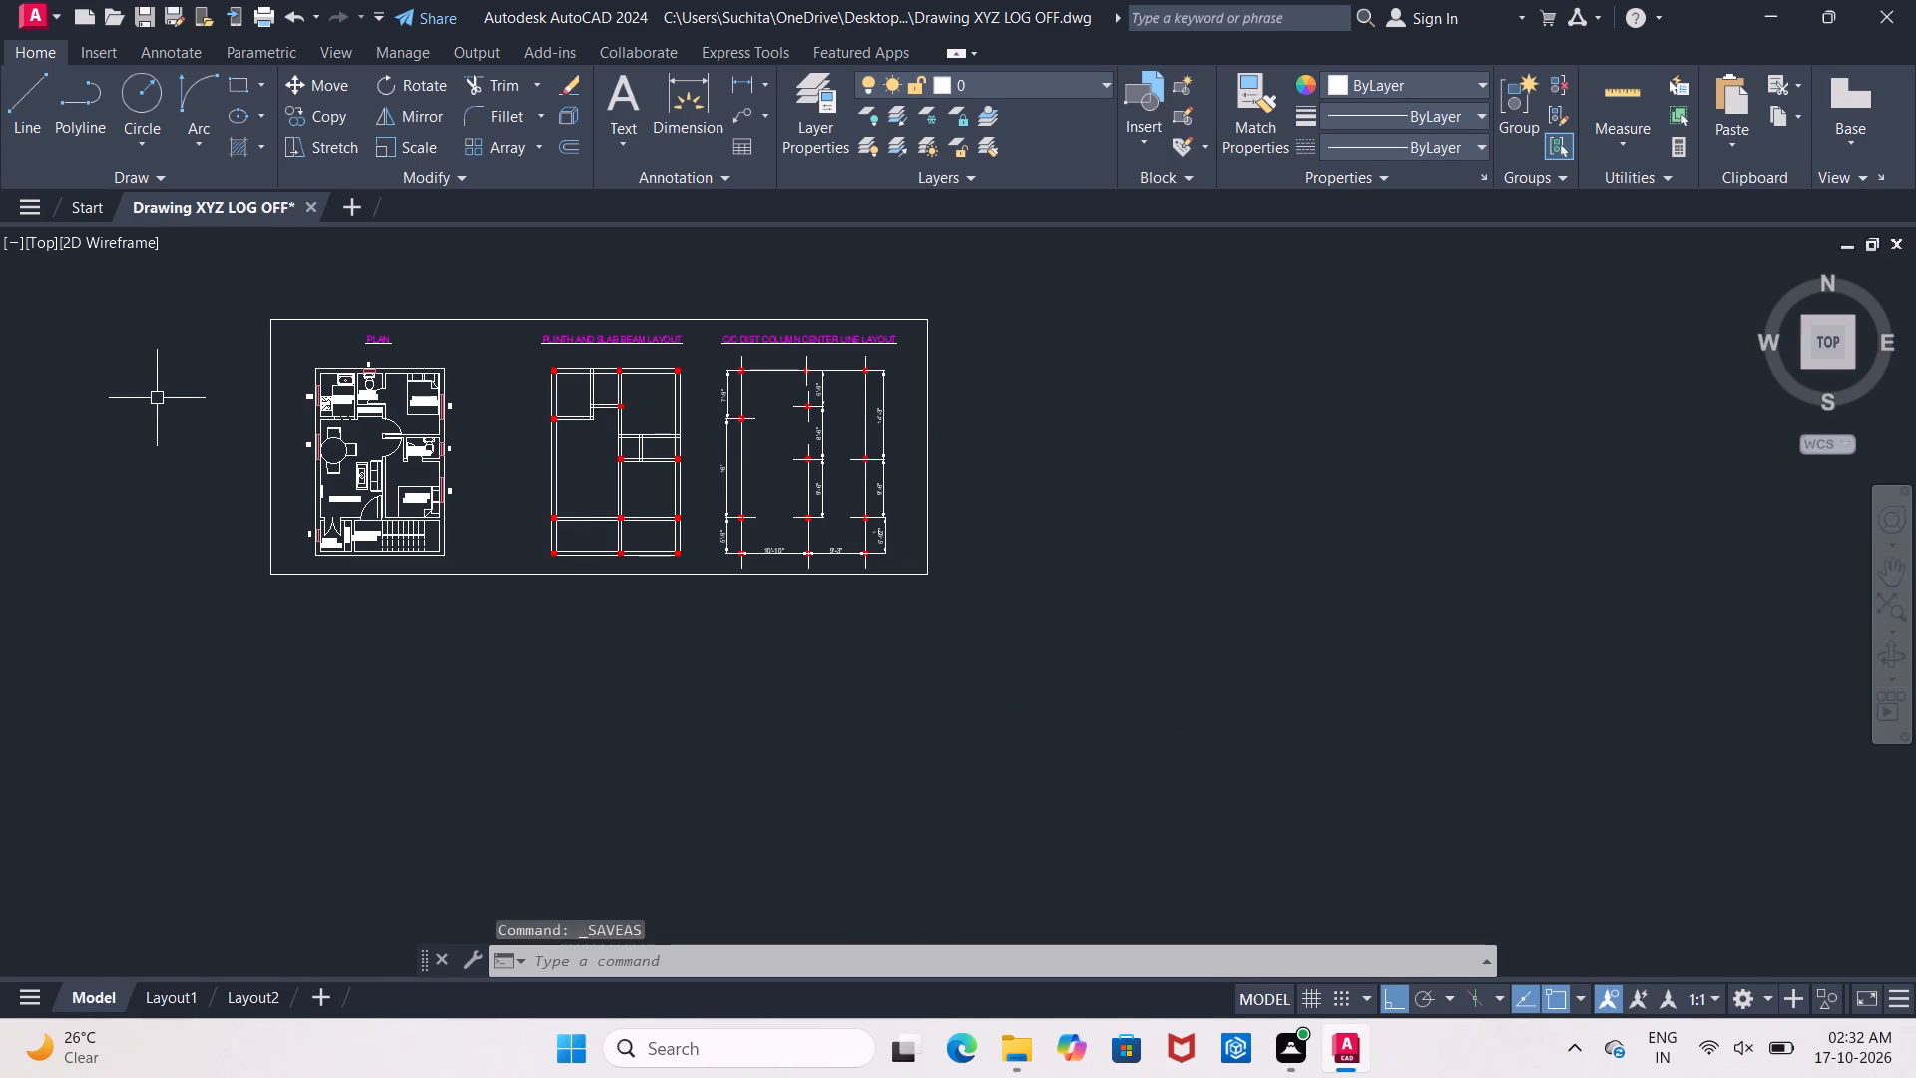
key("ctrl+p")
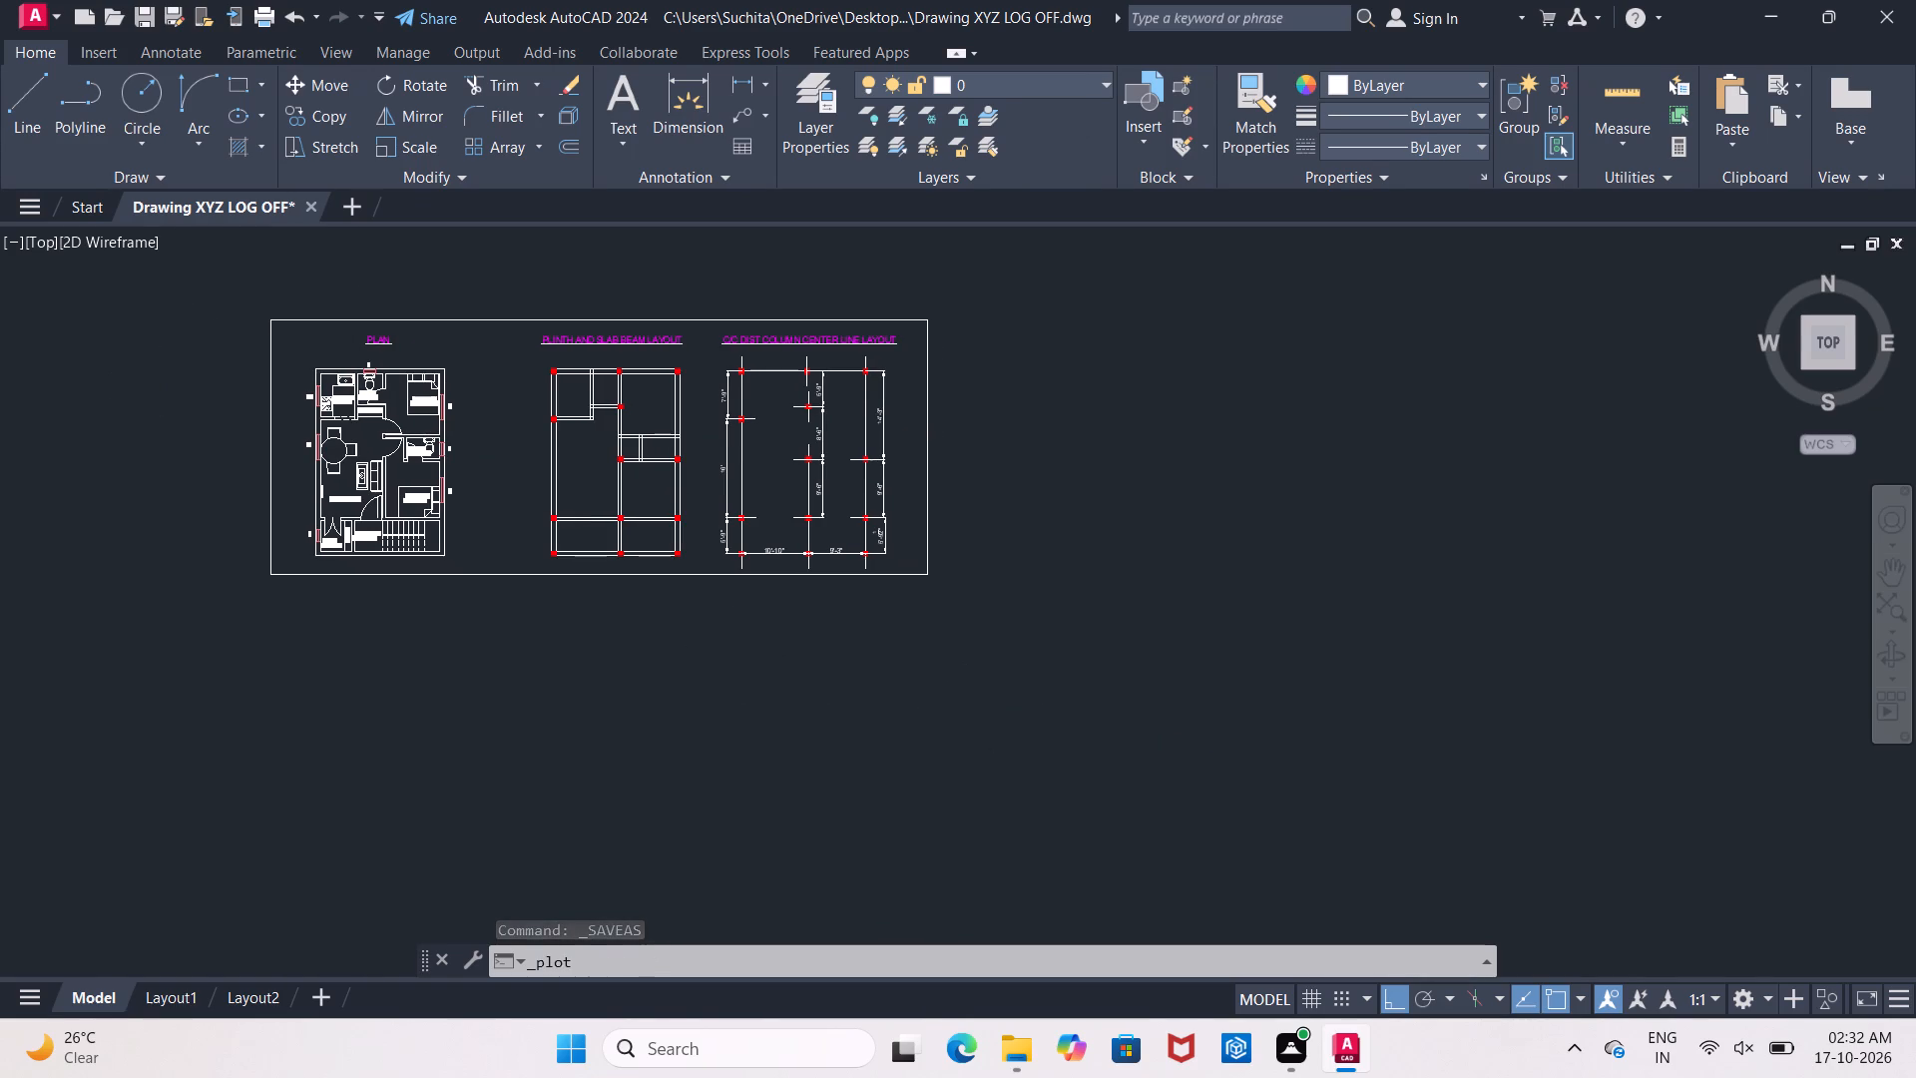
left_click(773, 333)
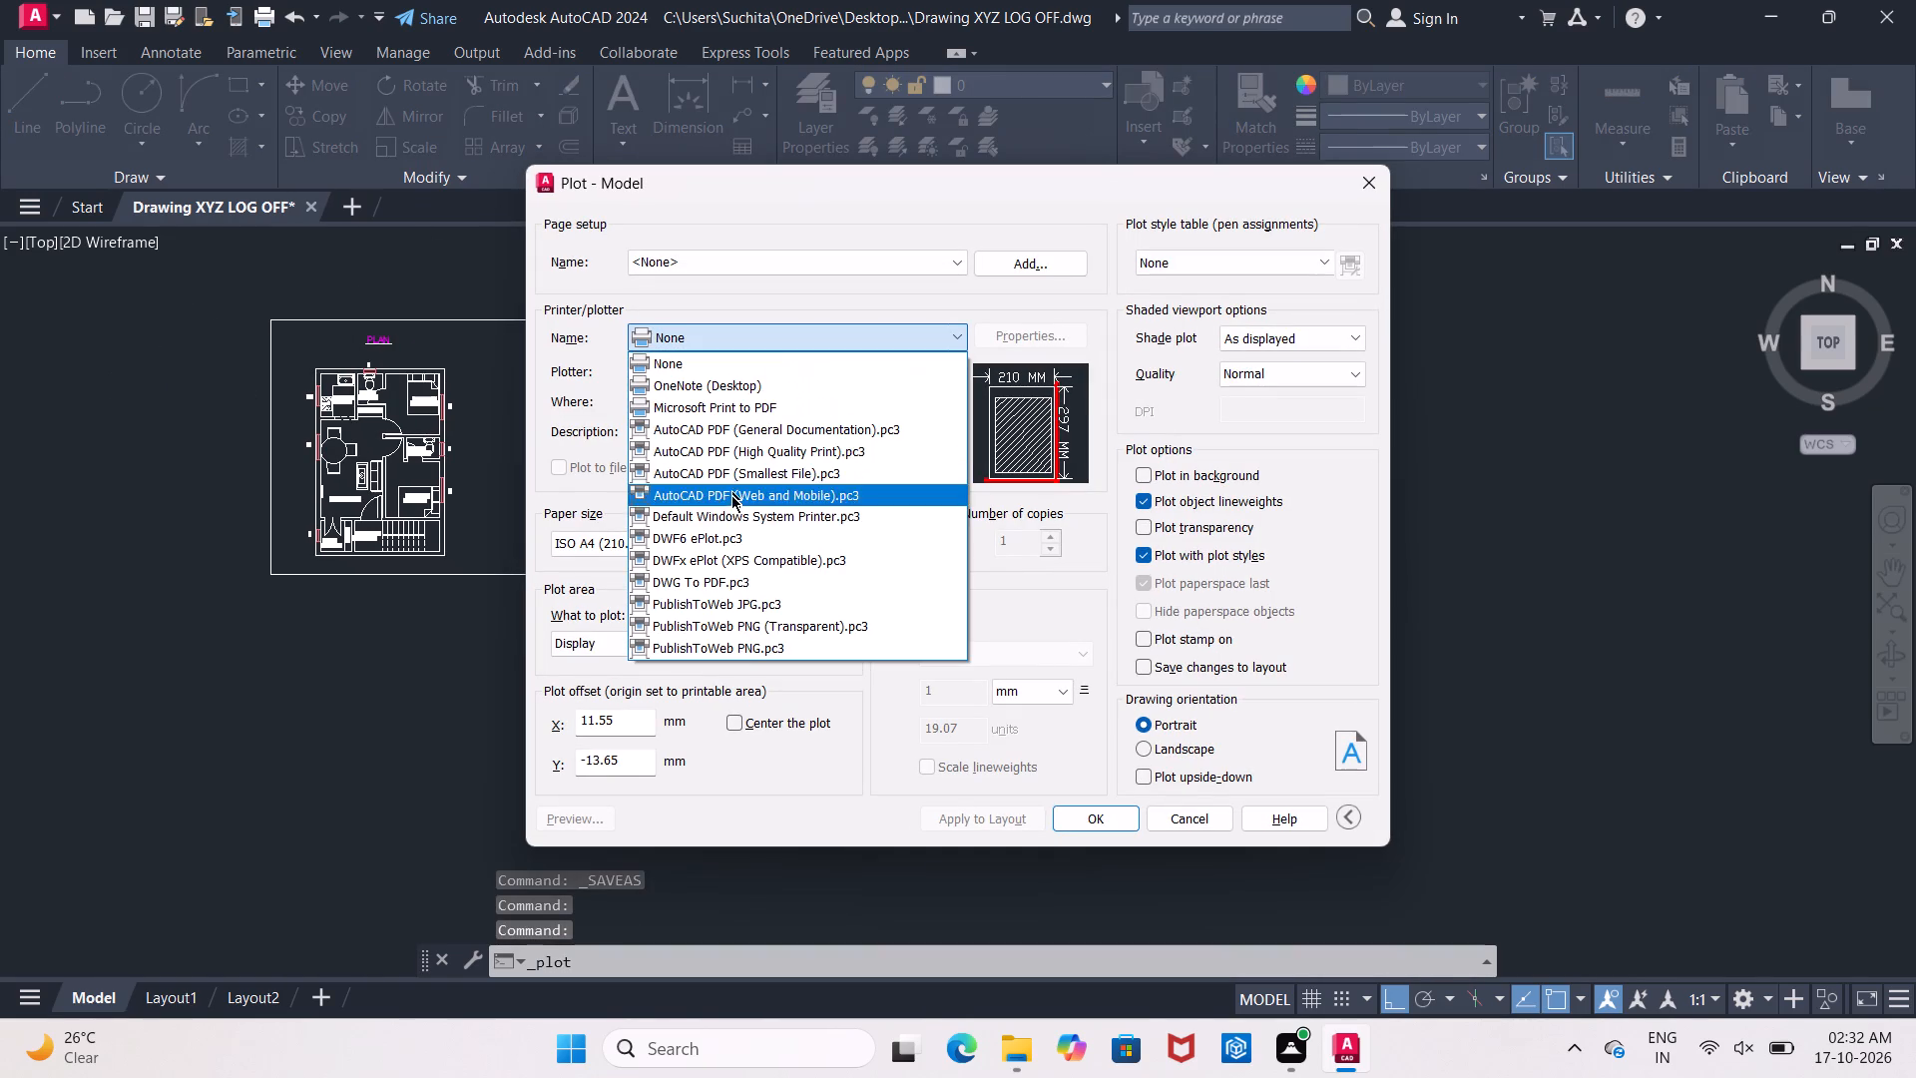
left_click(734, 580)
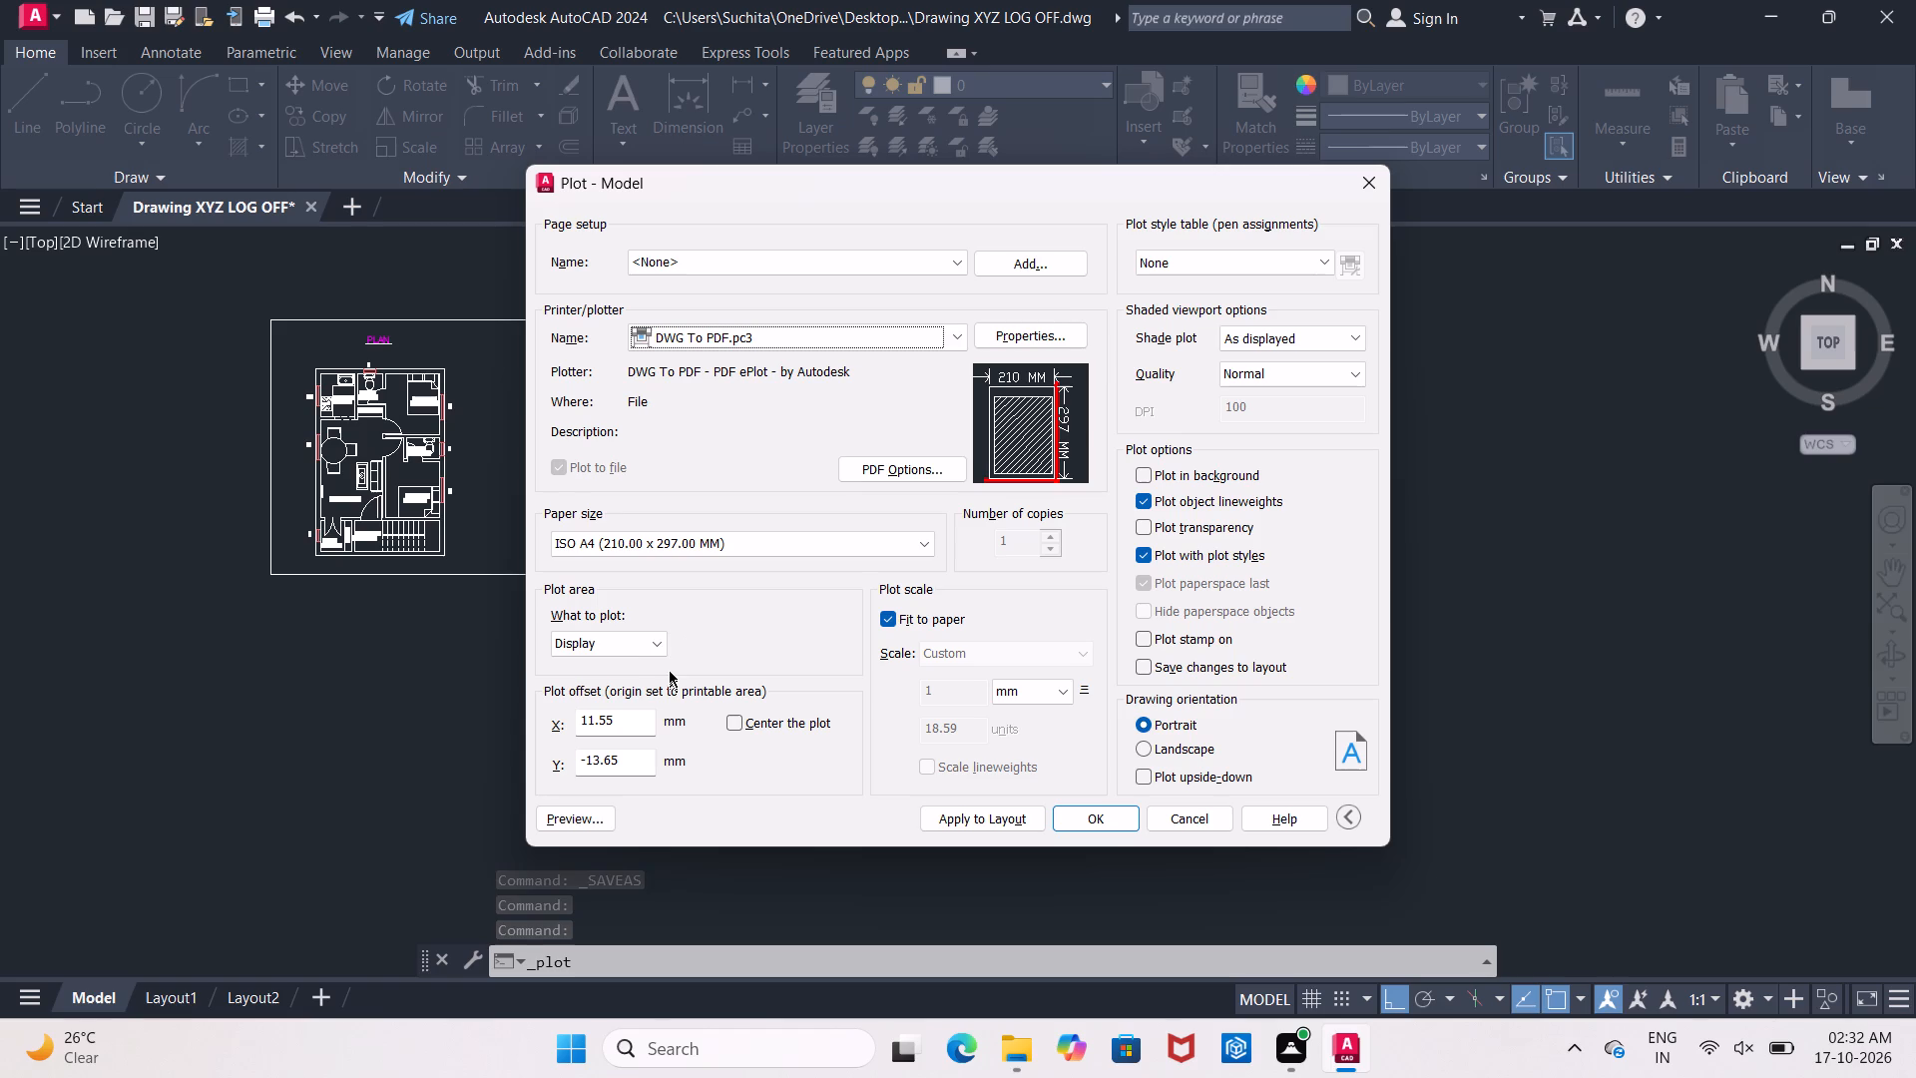
left_click(656, 643)
left_click(645, 717)
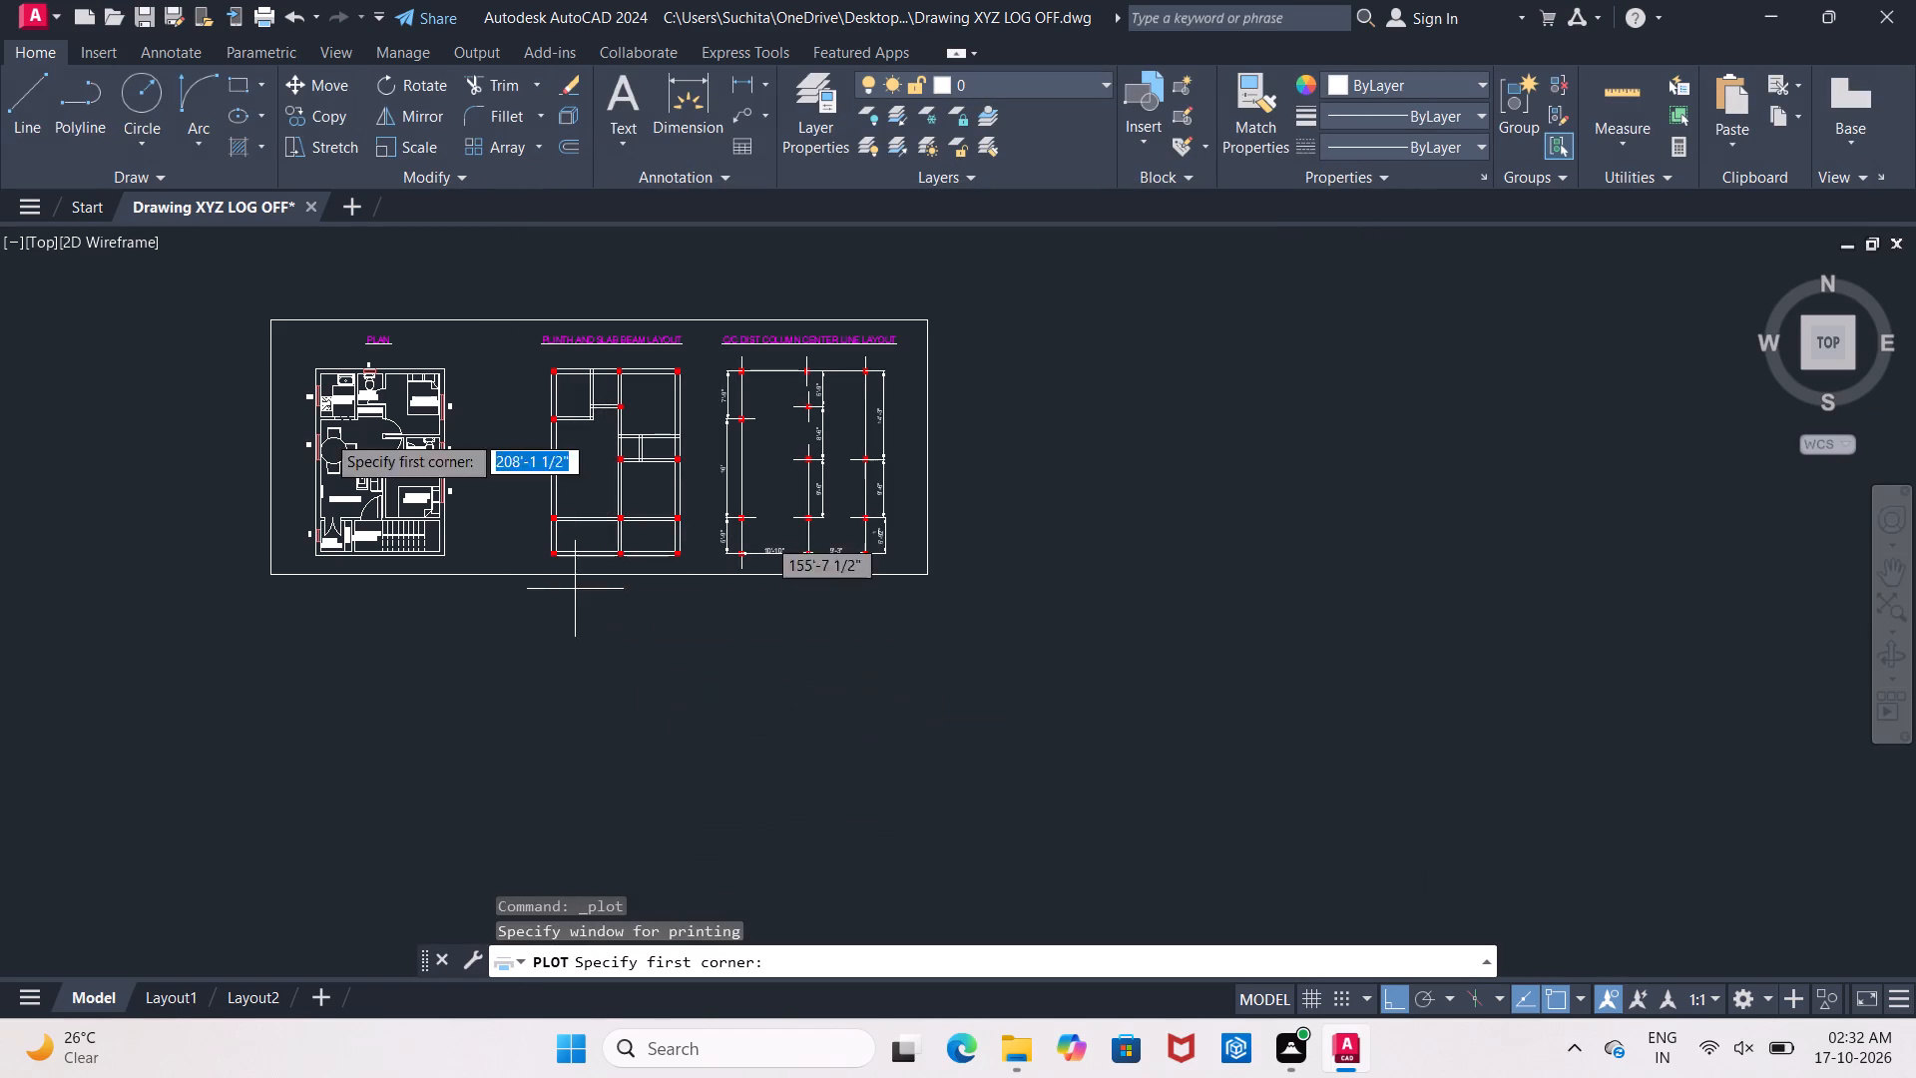
left_click(276, 323)
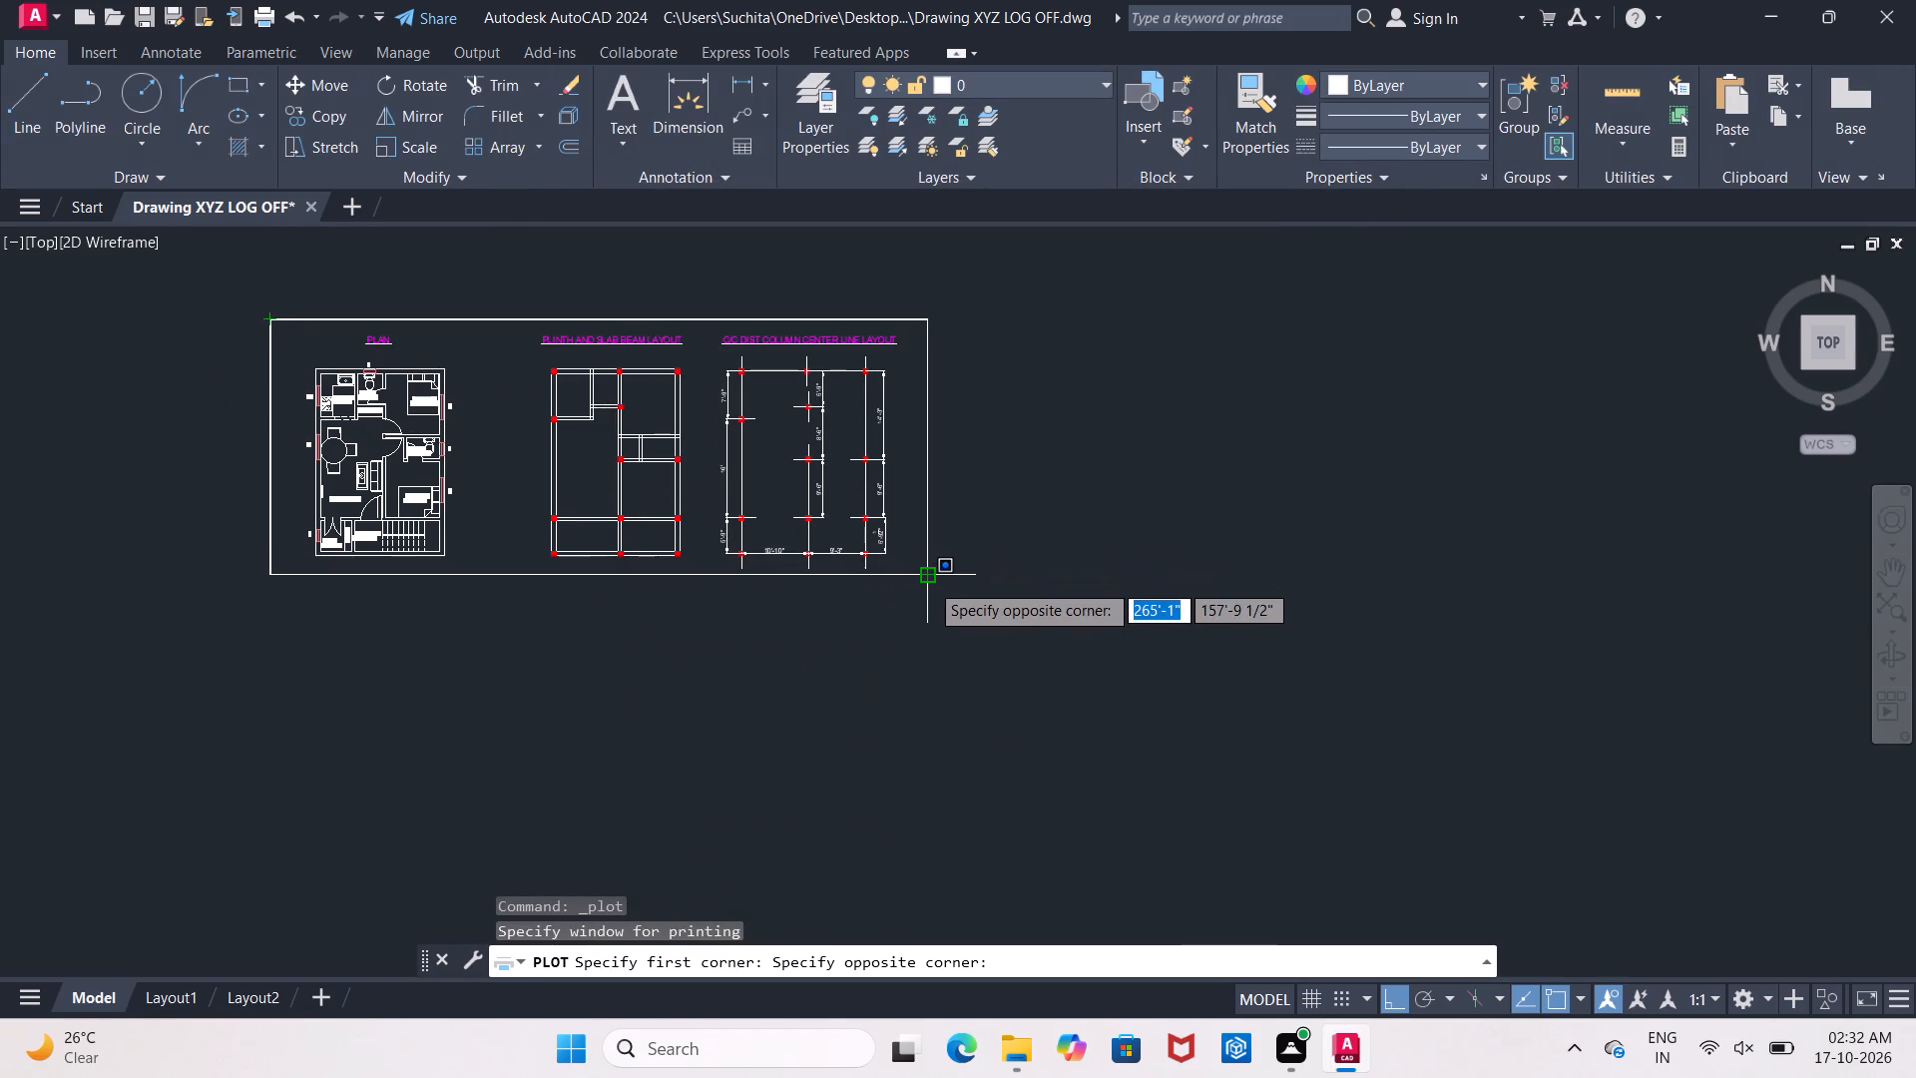
left_click(929, 582)
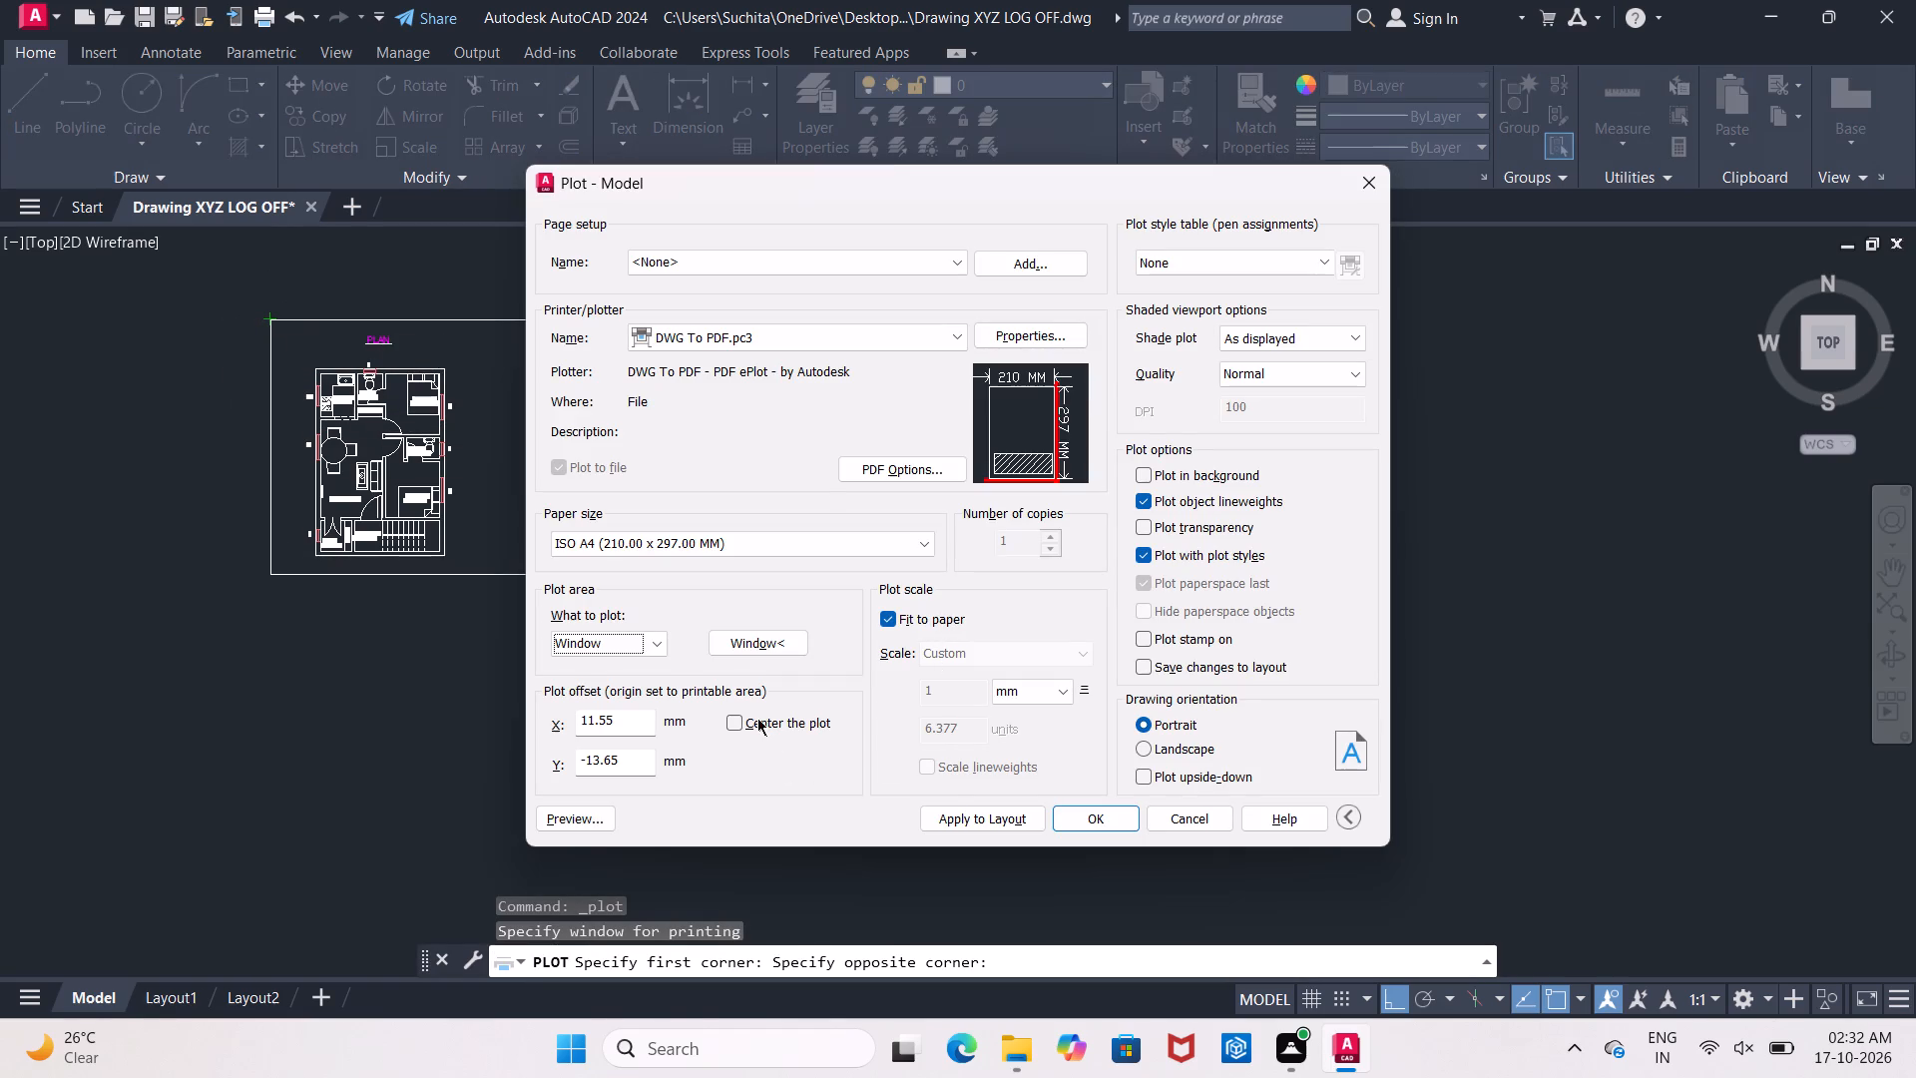
left_click(748, 721)
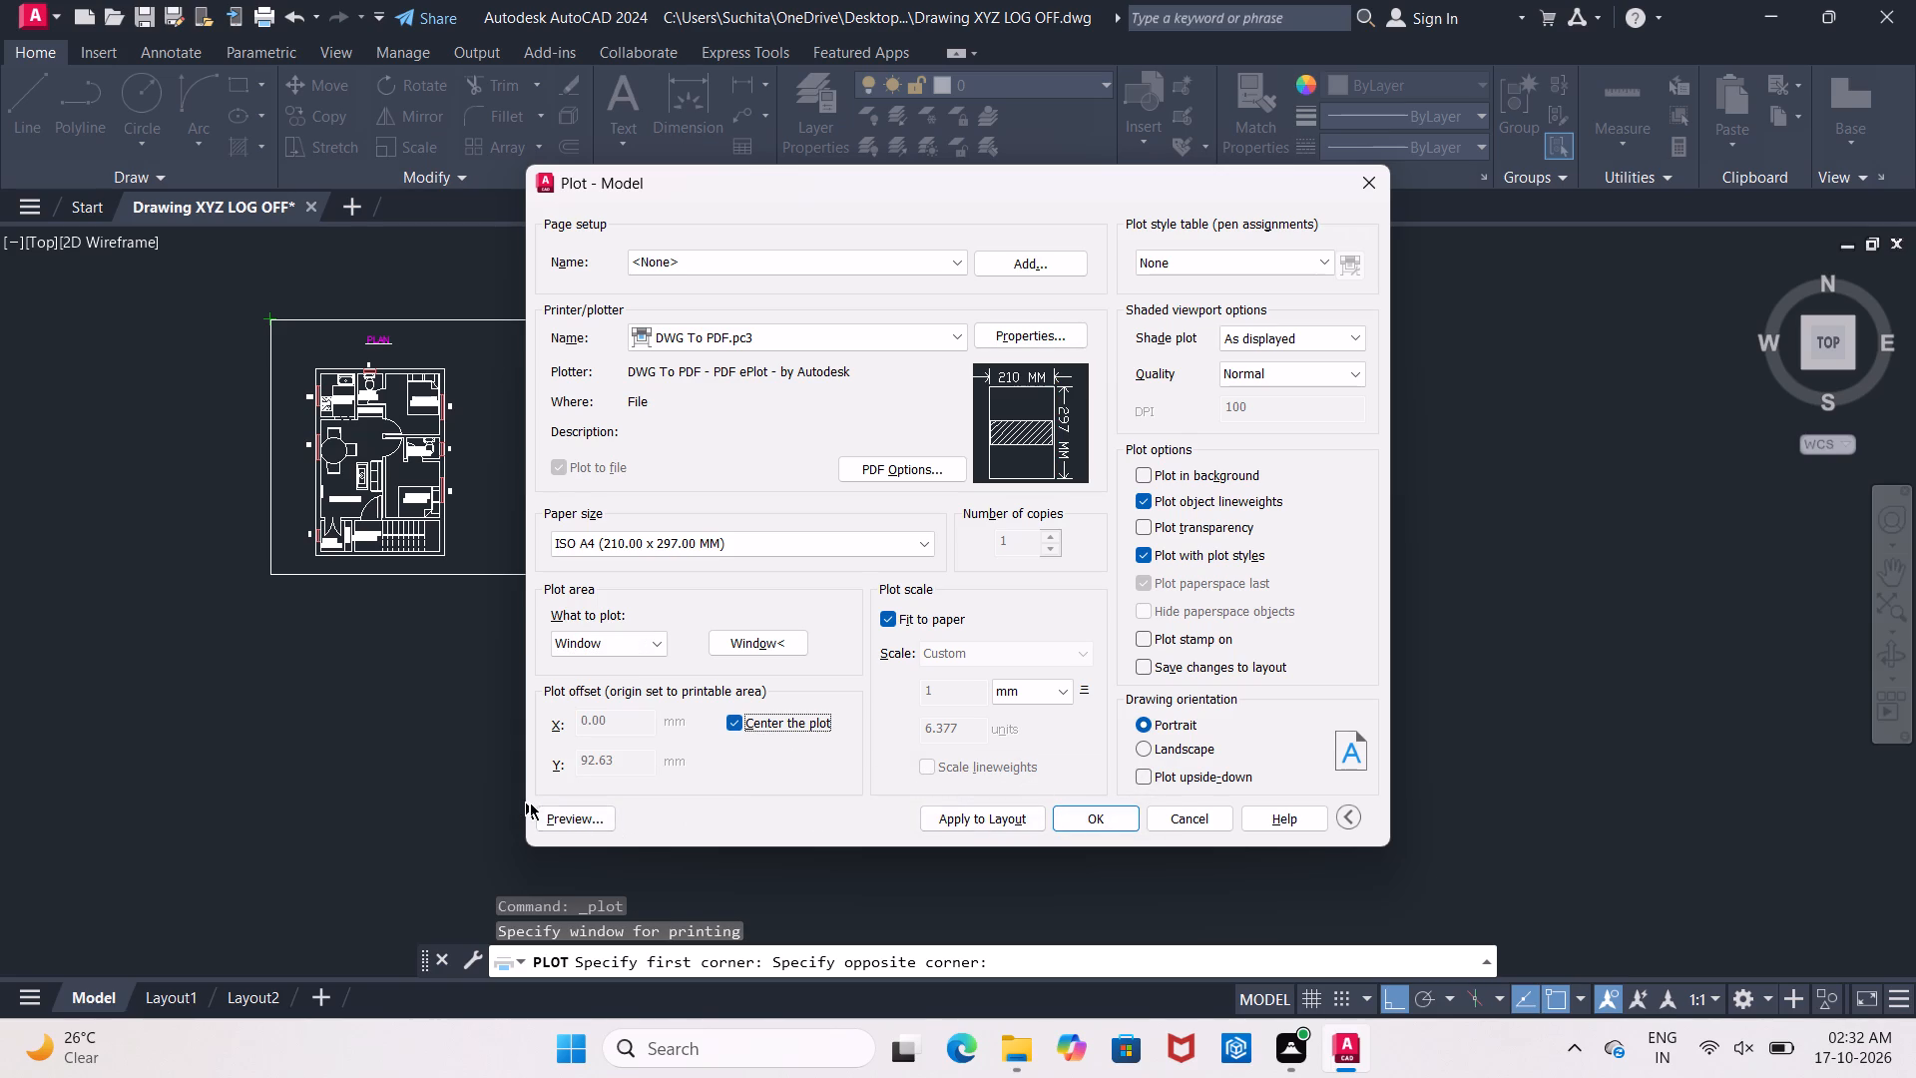
Preview the plot and examine the plan, beam layout and column centre line layout up close.
left_click(558, 812)
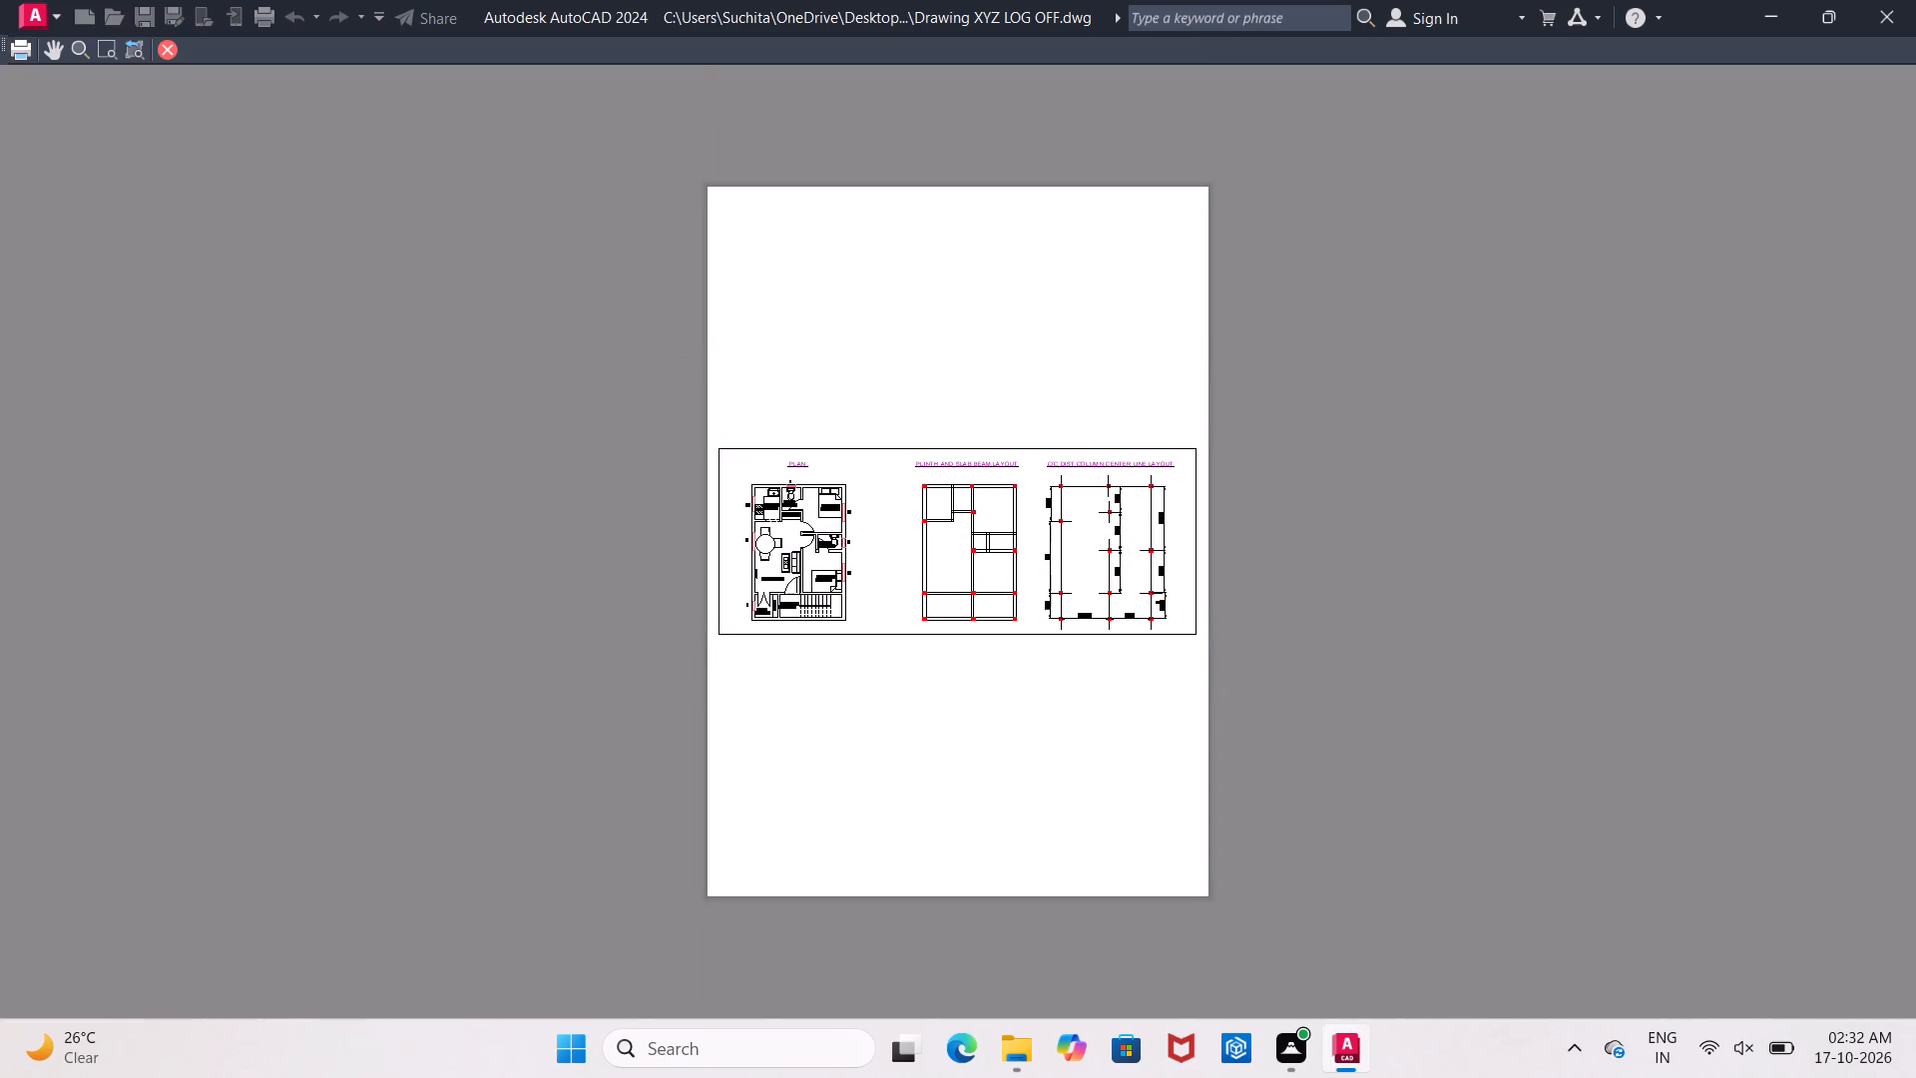
scroll(1024, 585, "up", 2)
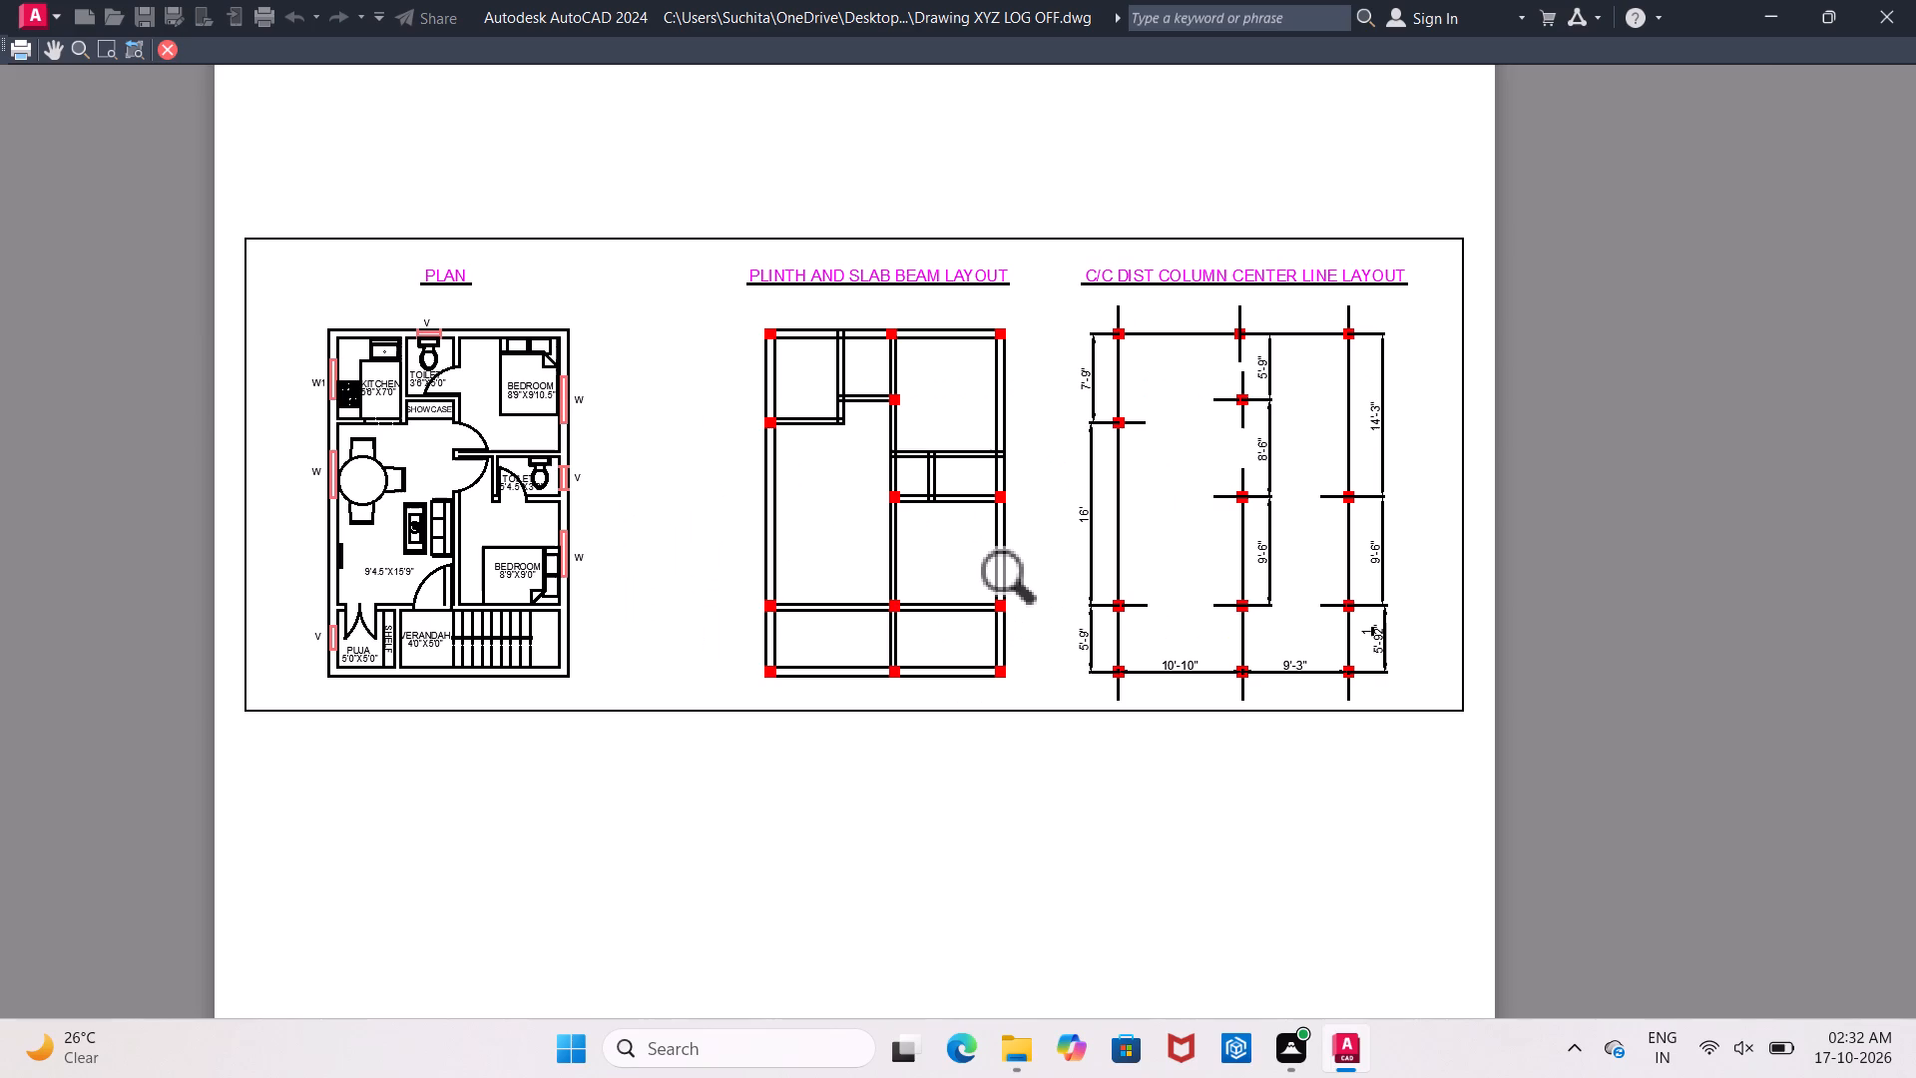
scroll(1024, 585, "up", 1)
middle_click_drag(1024, 585, 1300, 708)
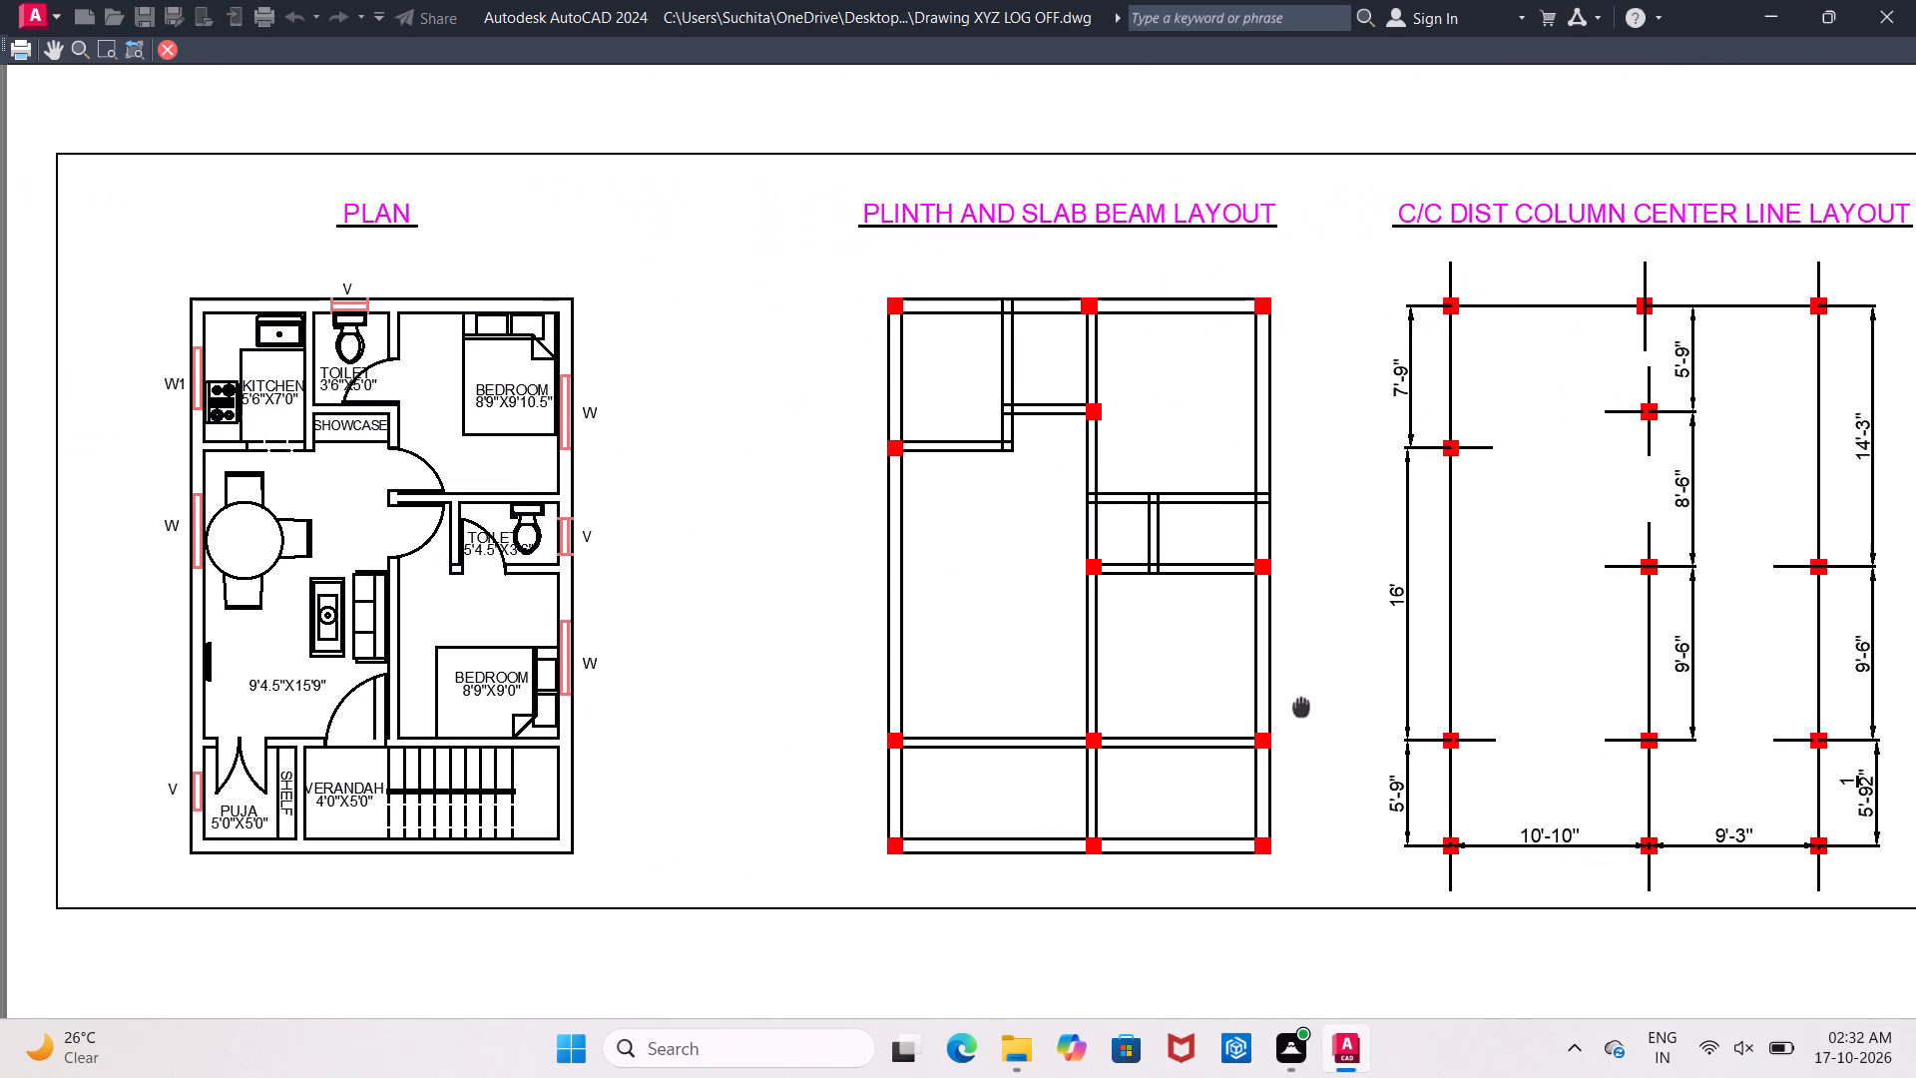
middle_click_drag(1300, 708, 1171, 690)
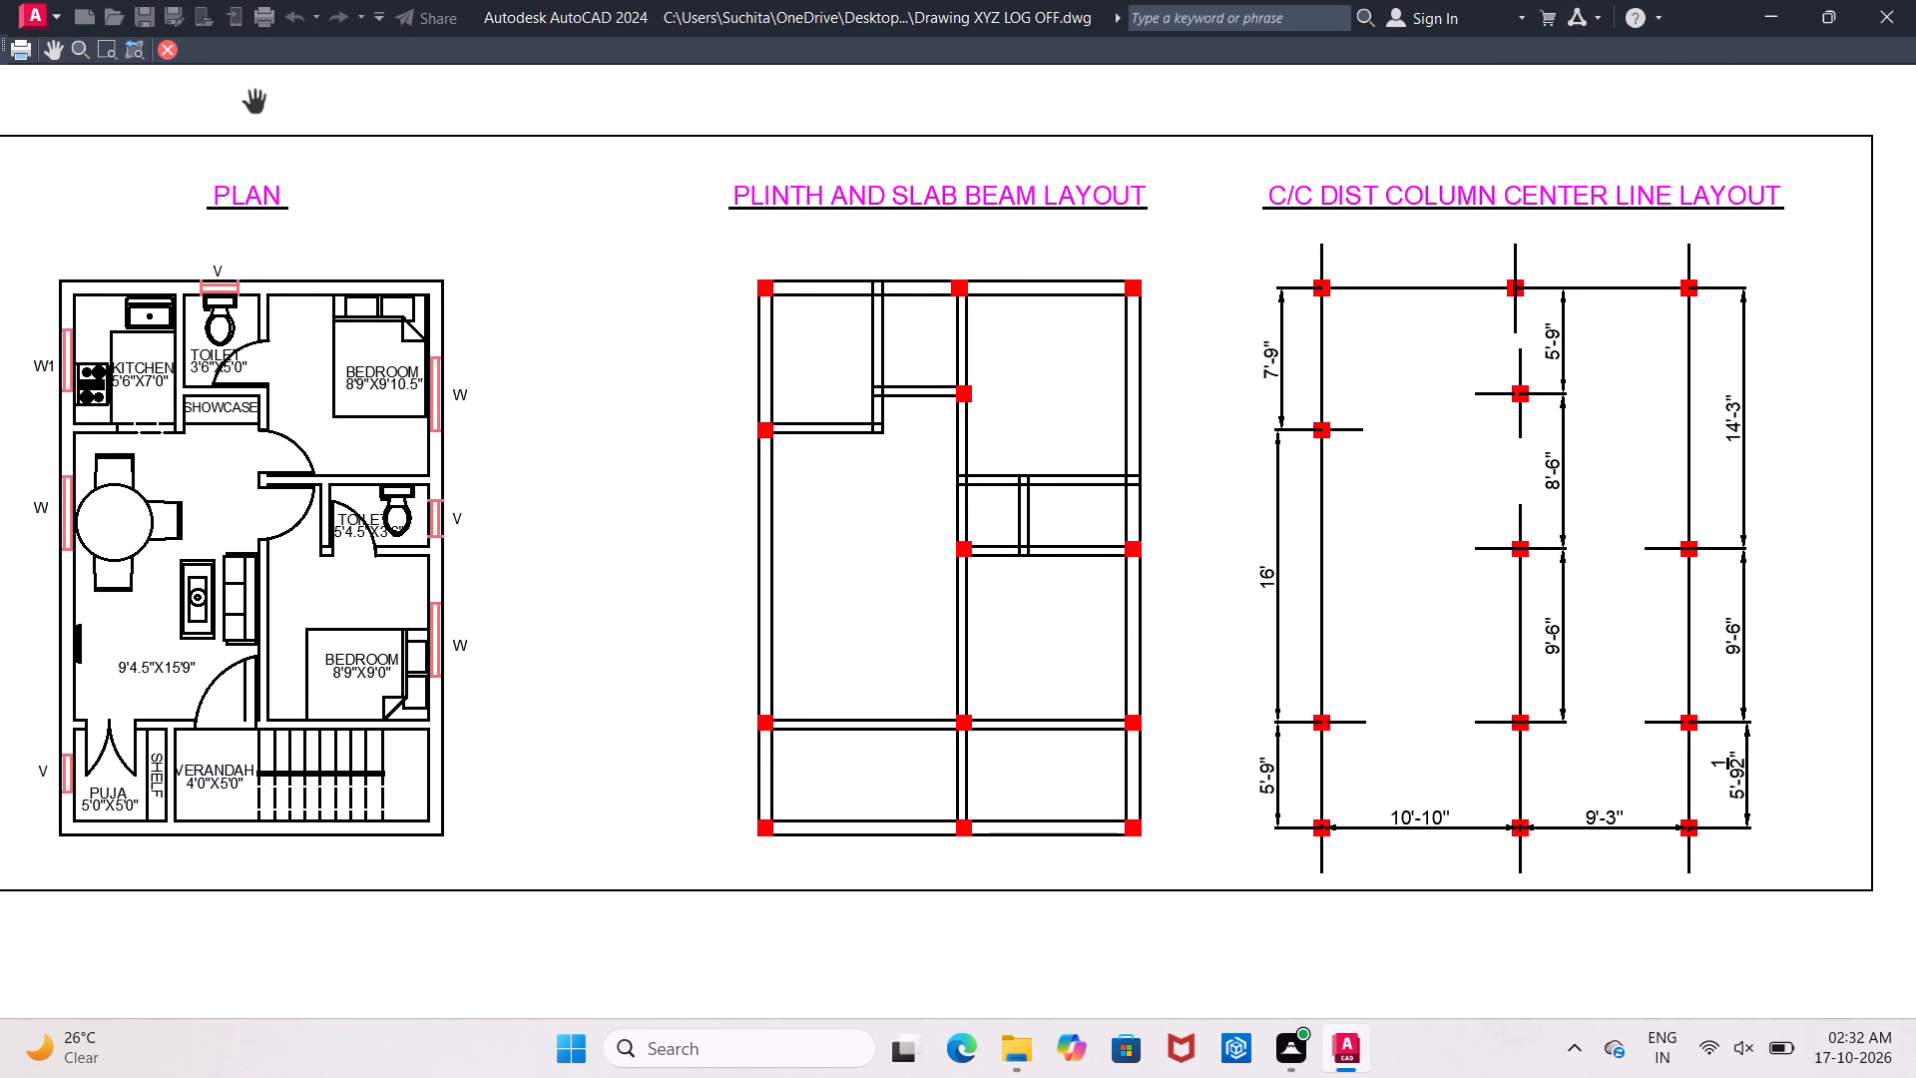
left_click(161, 60)
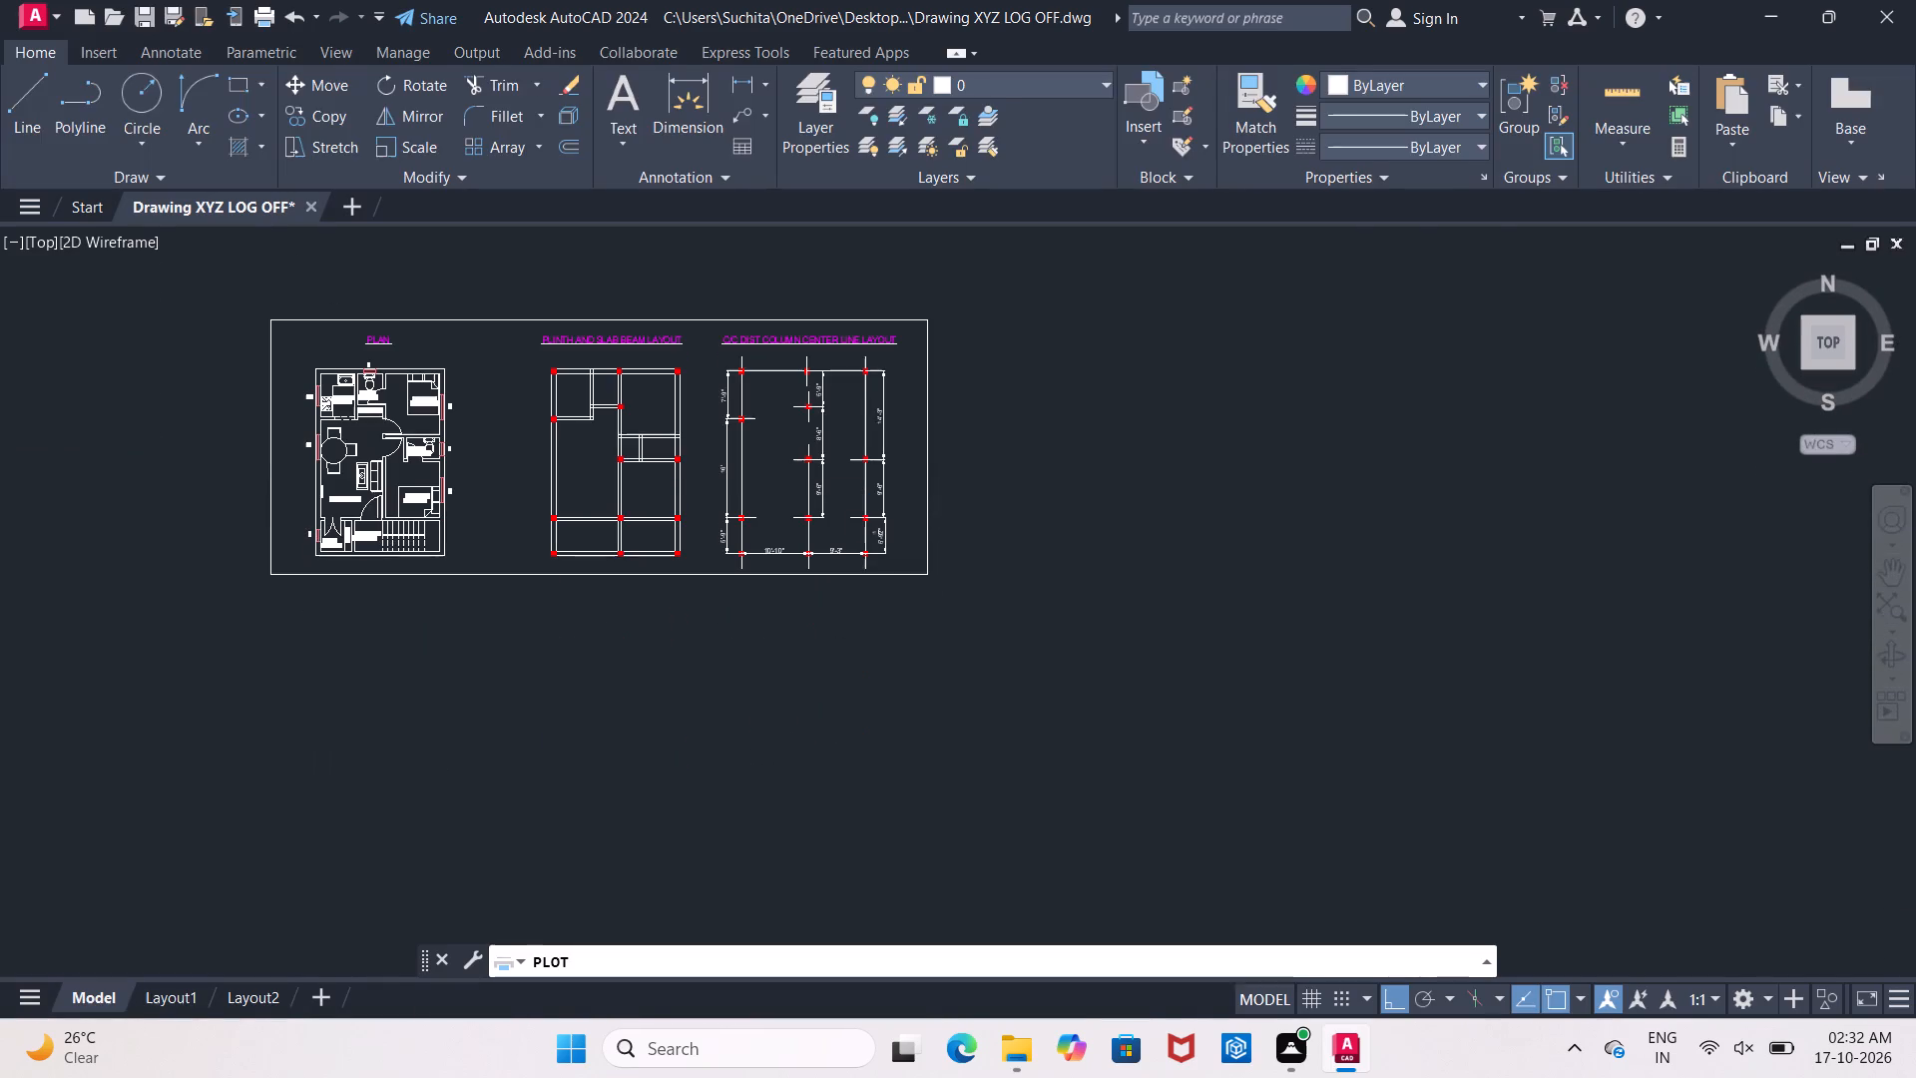
Plot the sheet to a PDF named "Drawing XYZ -Model.pdf" in the mallikarjun folder on the Desktop, and close the opened PDF.
left_click(1079, 809)
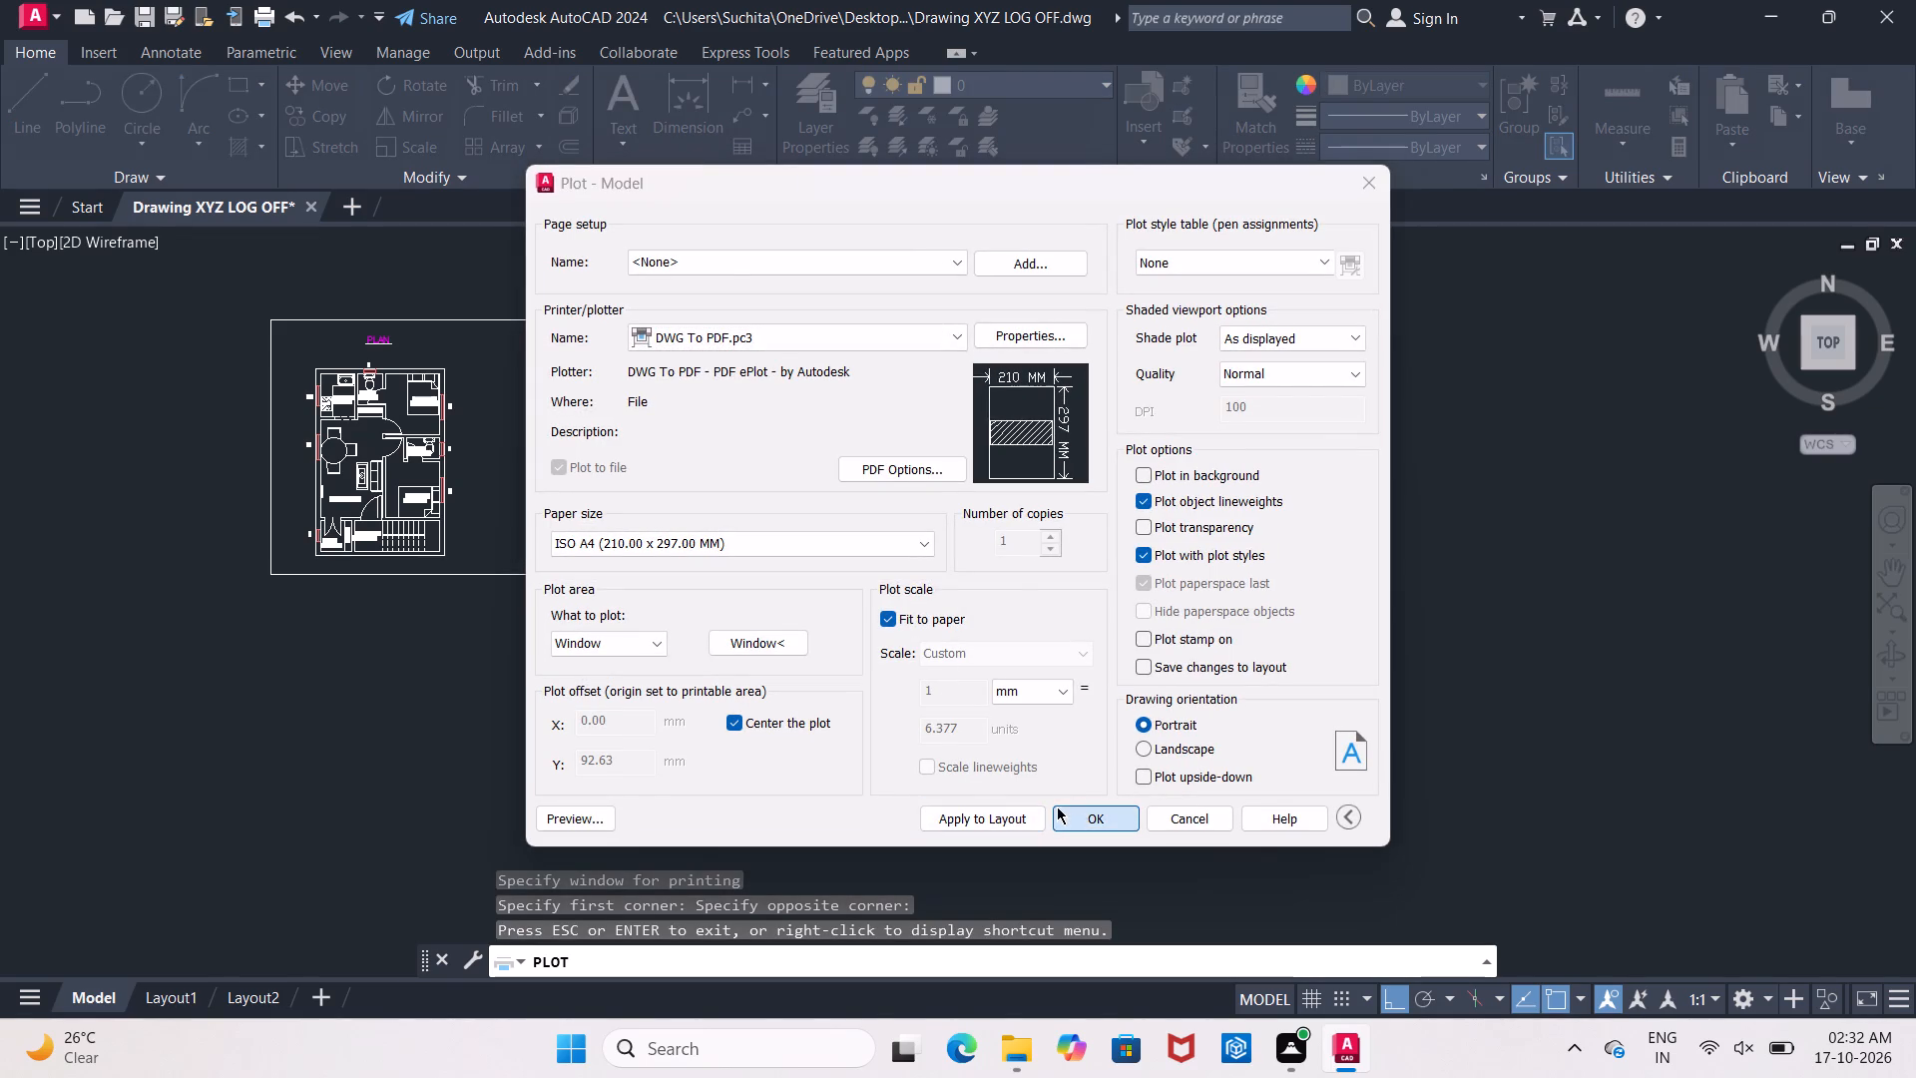
left_click(1081, 751)
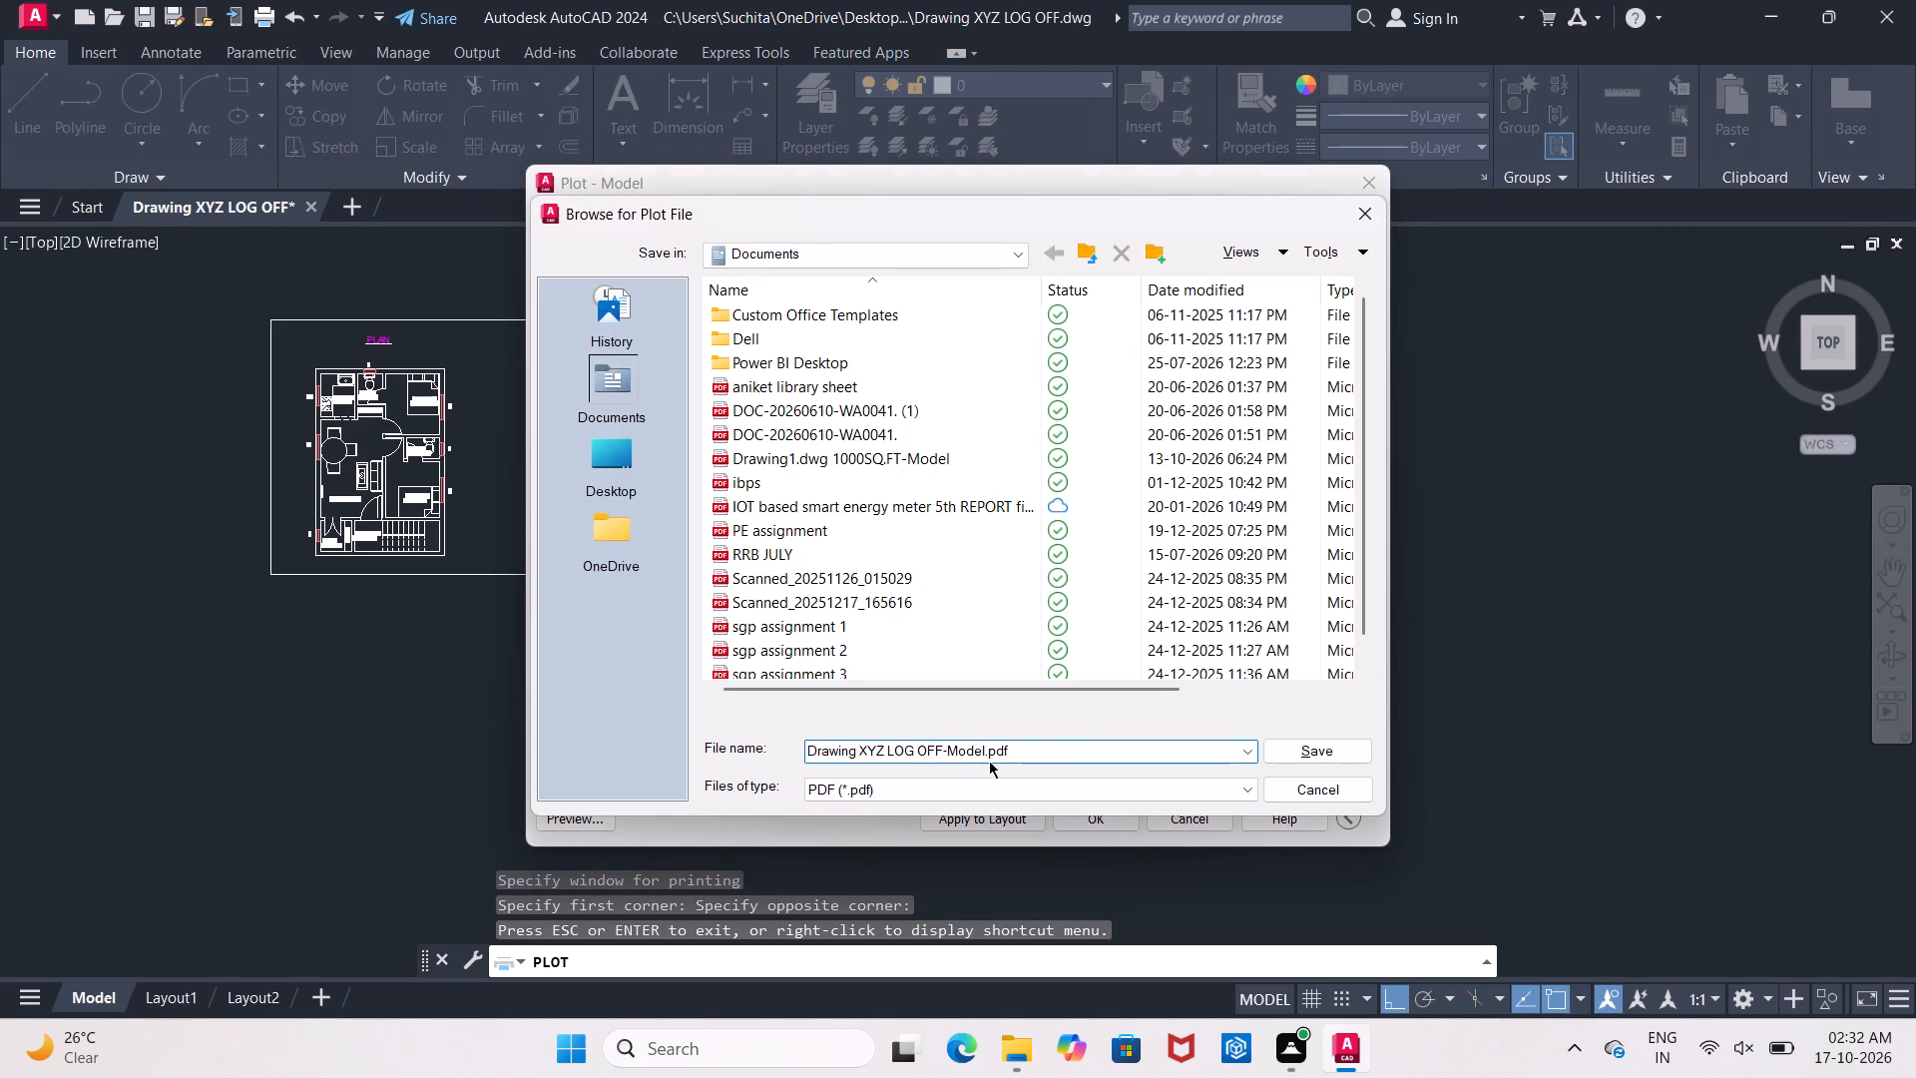
left_click(942, 752)
key("BackSpace")
key("BackSpace")
key("BackSpace")
key("BackSpace")
key("BackSpace")
key("BackSpace")
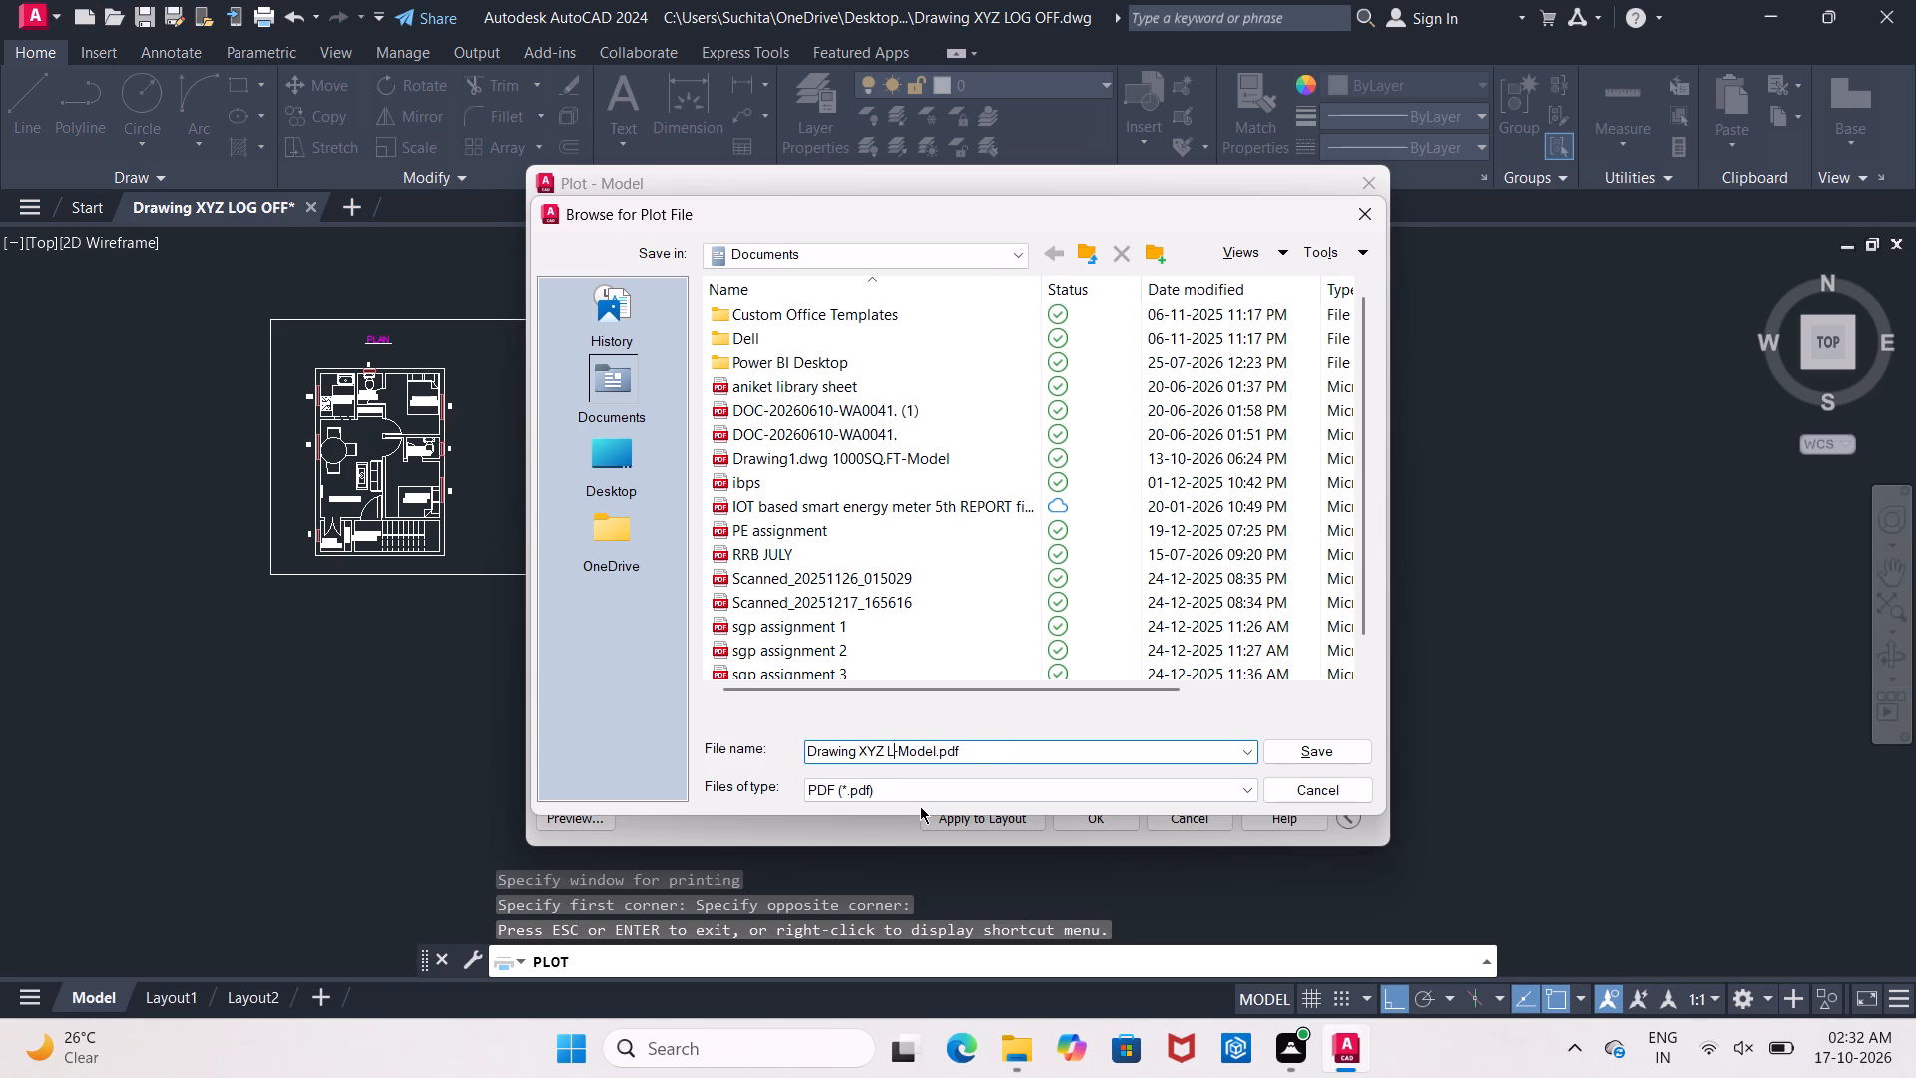
key("BackSpace")
left_click(631, 450)
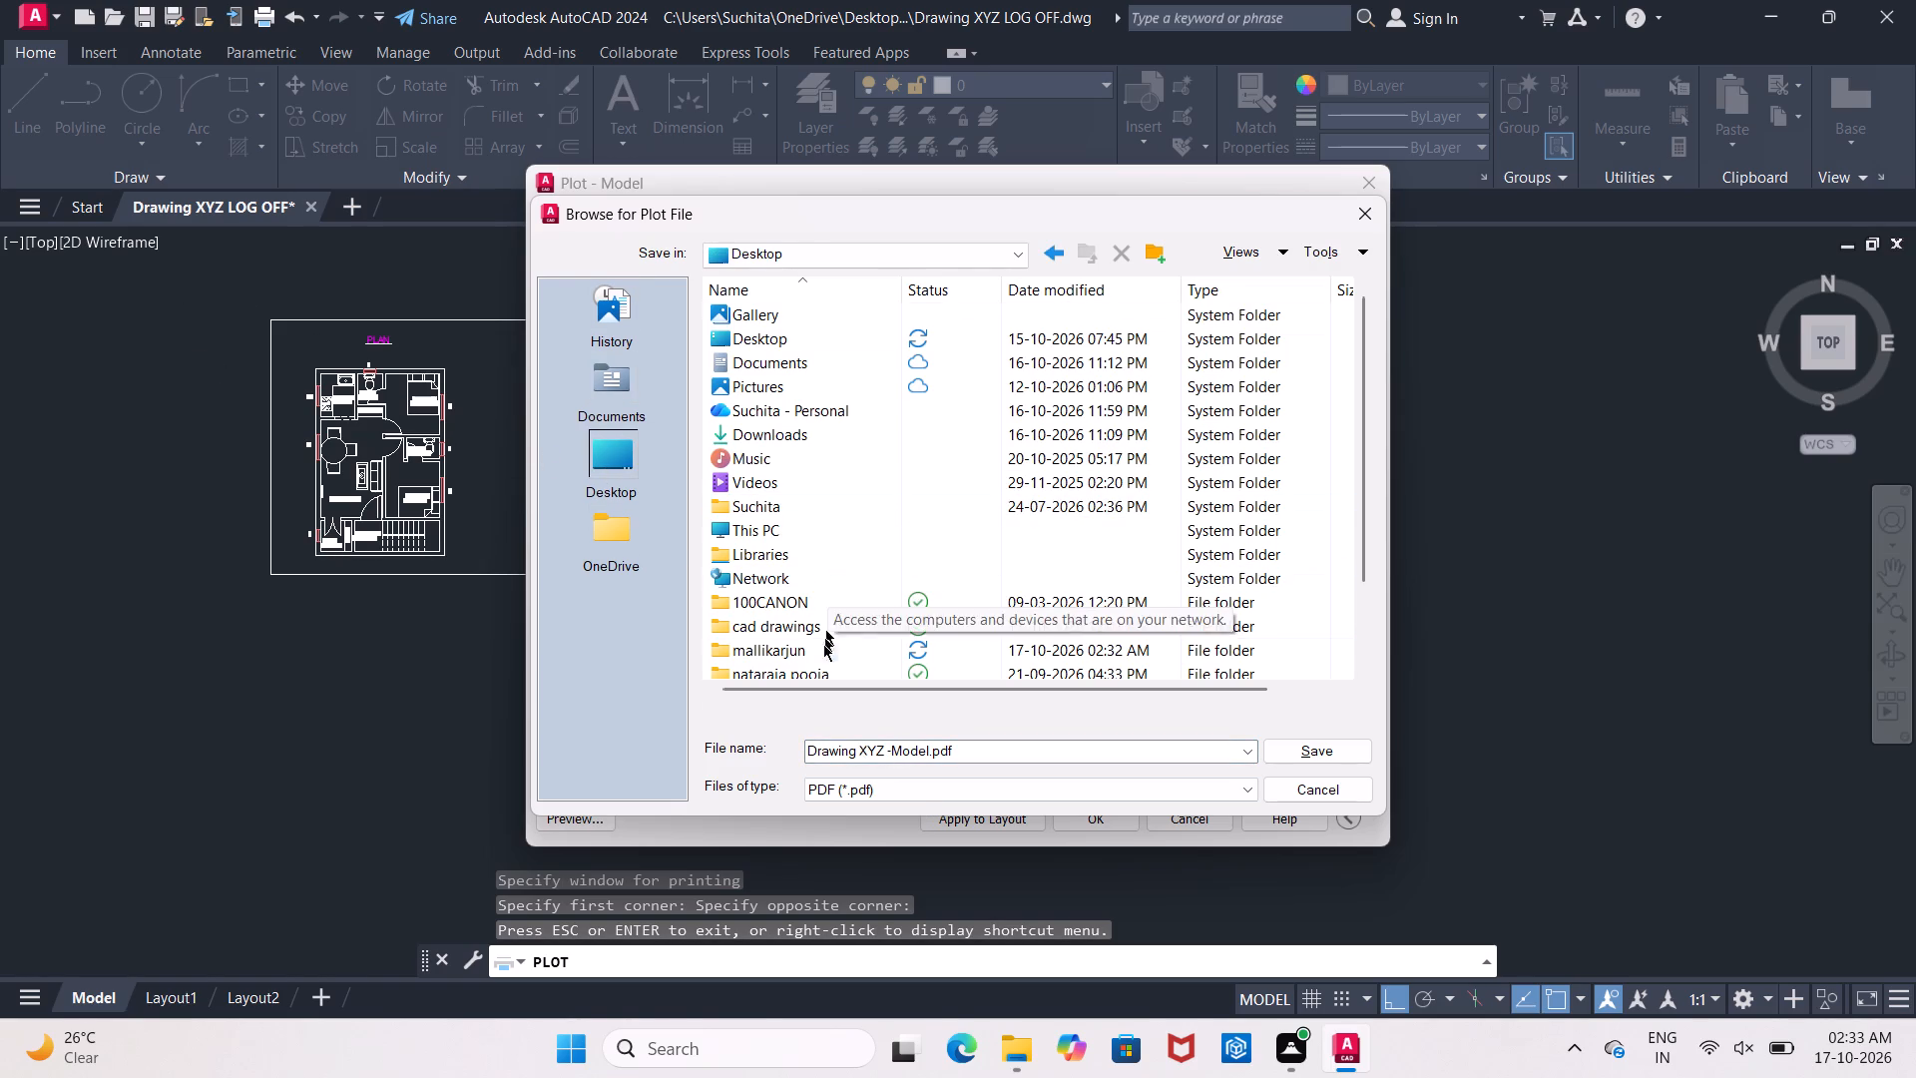
double_click(822, 656)
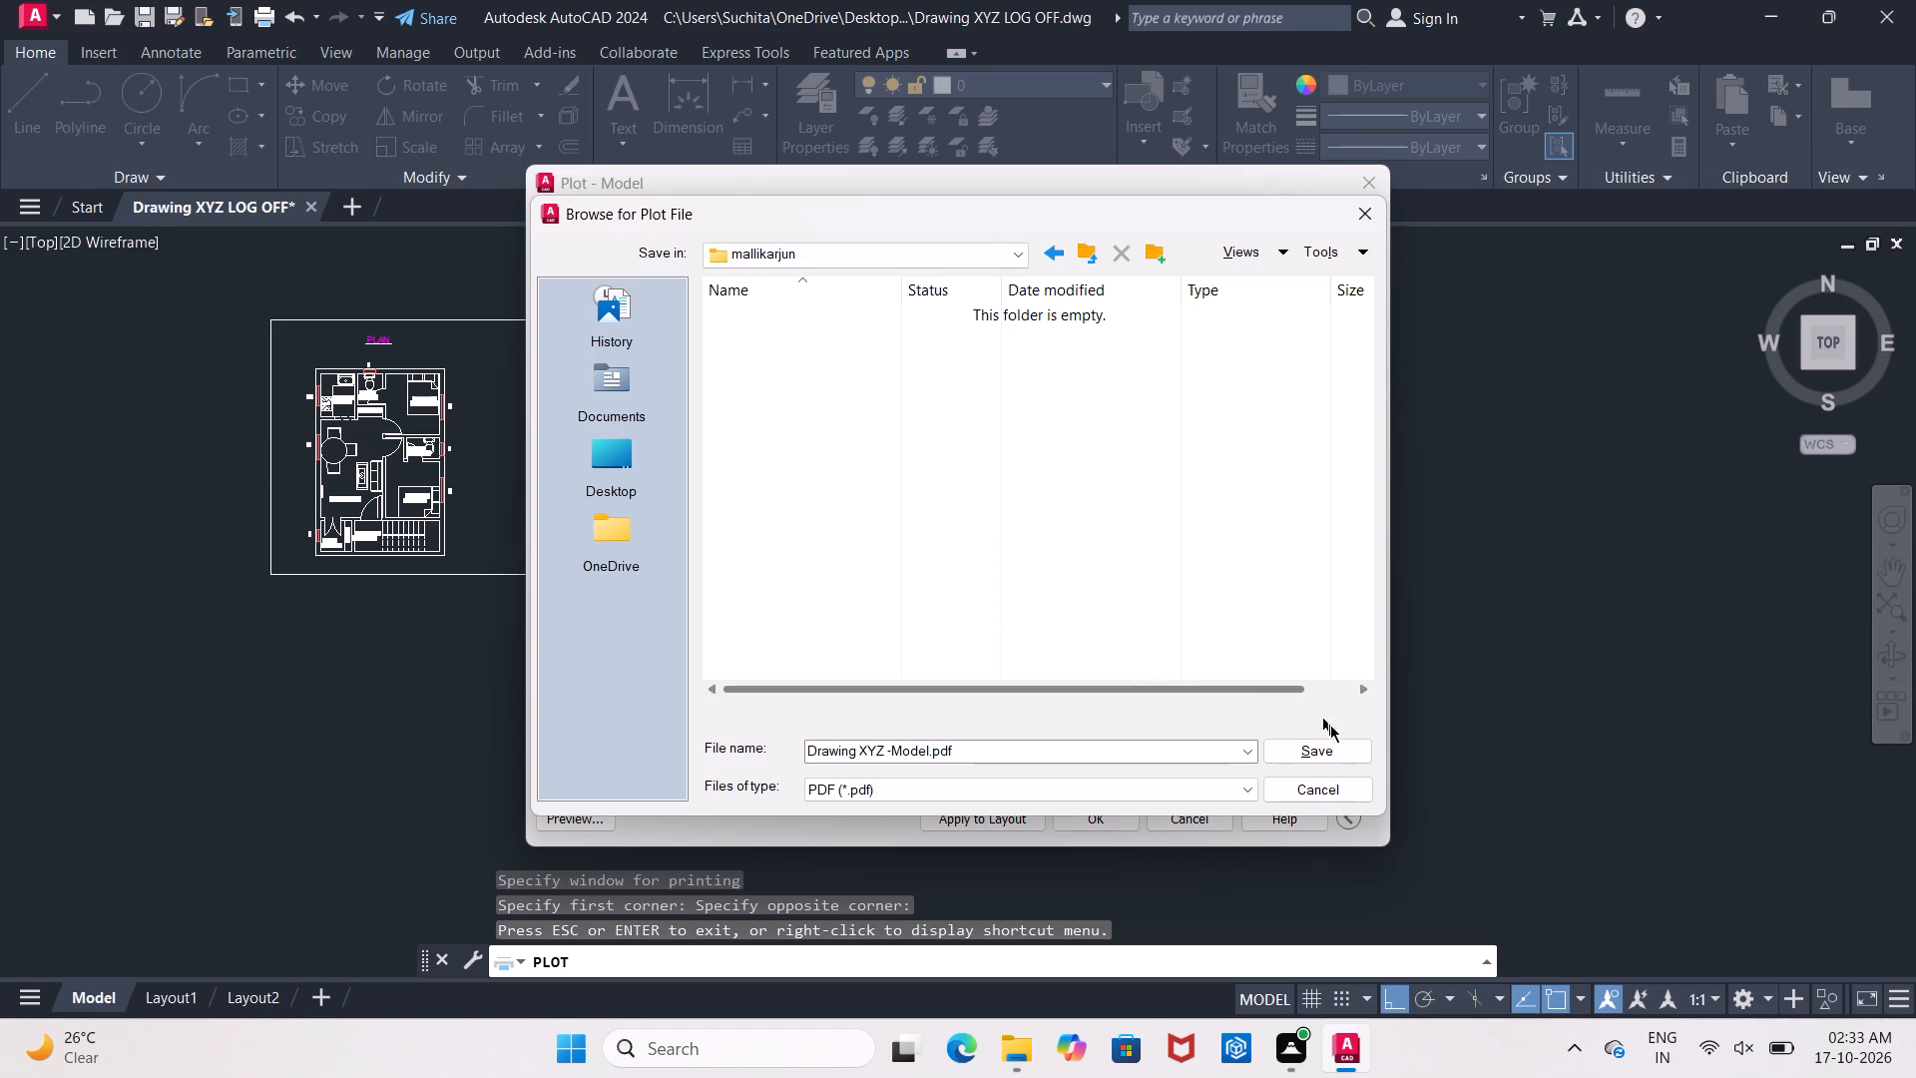
left_click(1341, 753)
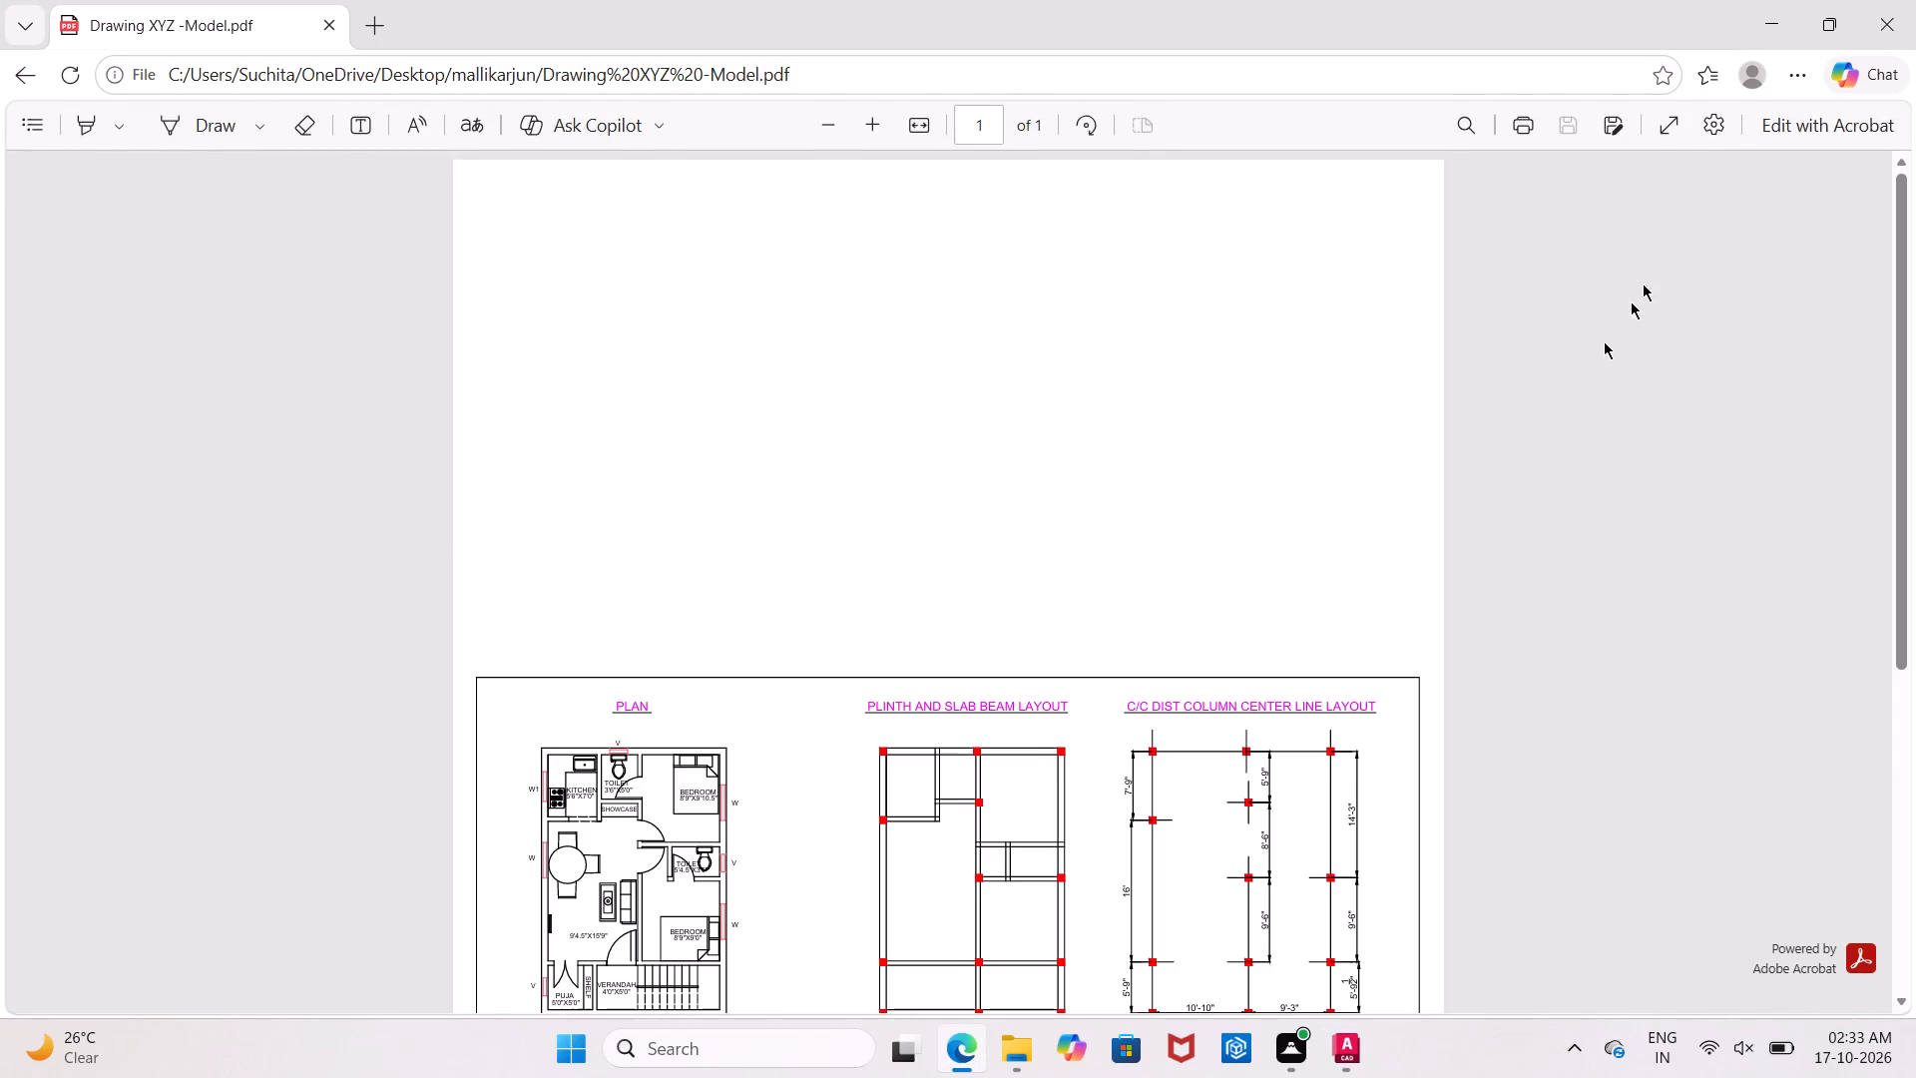
left_click(1862, 42)
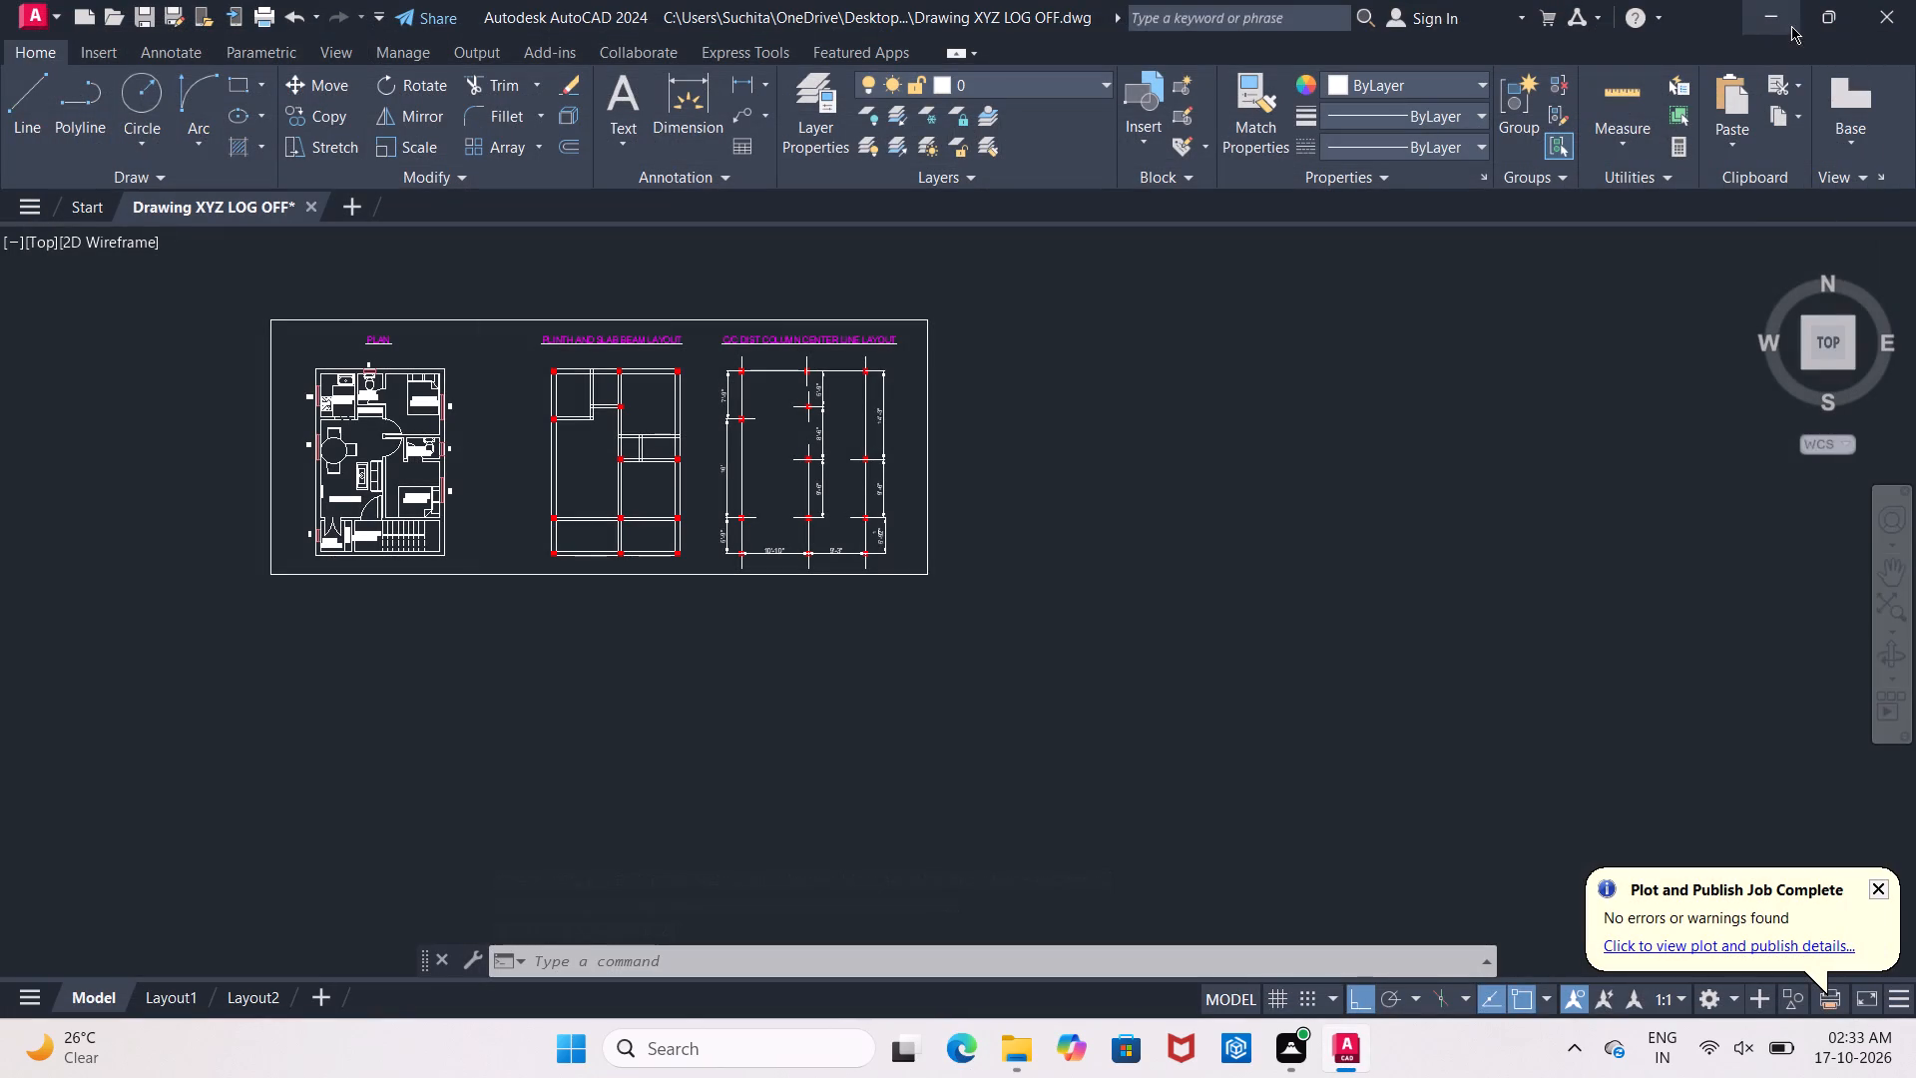